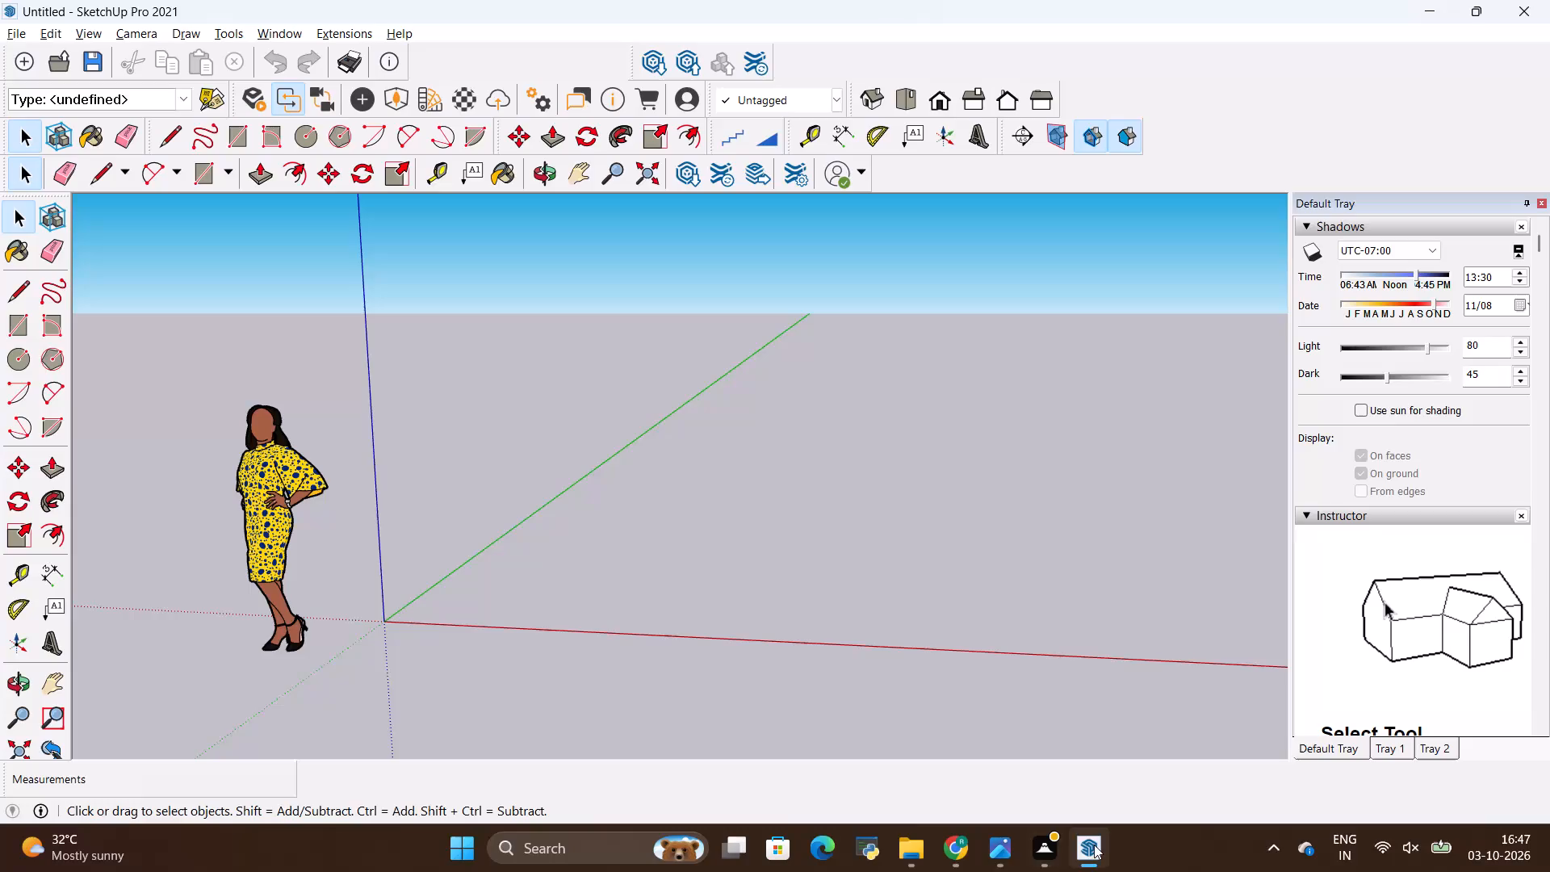
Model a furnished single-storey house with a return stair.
View the rendered house floor plan reference image in Photos and return to SketchUp.
click(995, 852)
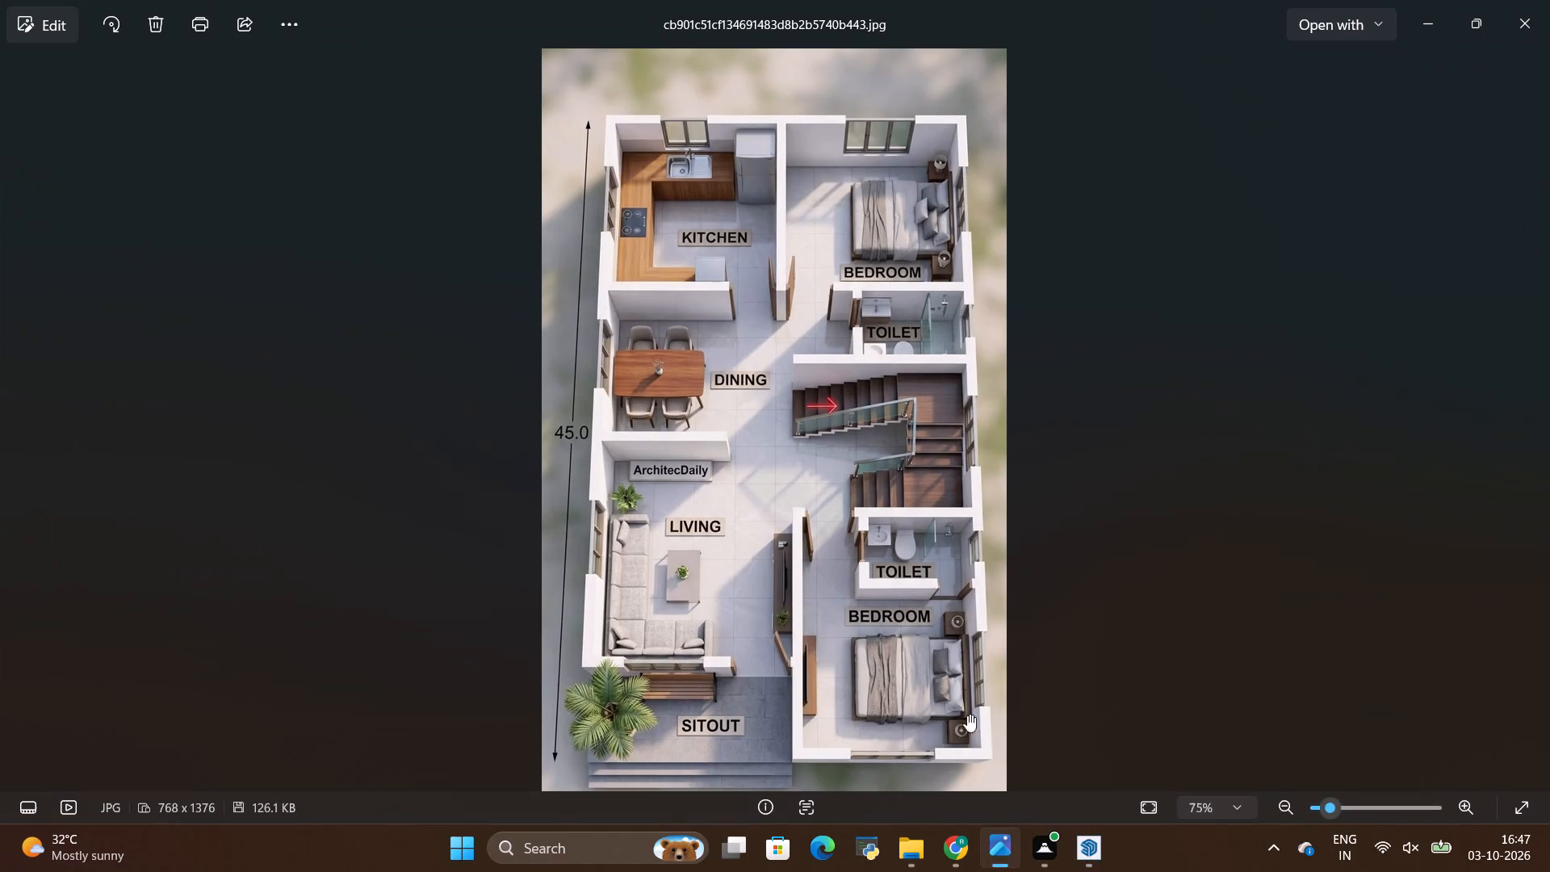
key(alt+Tab)
Import the AutoCAD drawing HOUSE PLAN 10 from the Downloads folder into the model.
scroll(662, 485, down, 2)
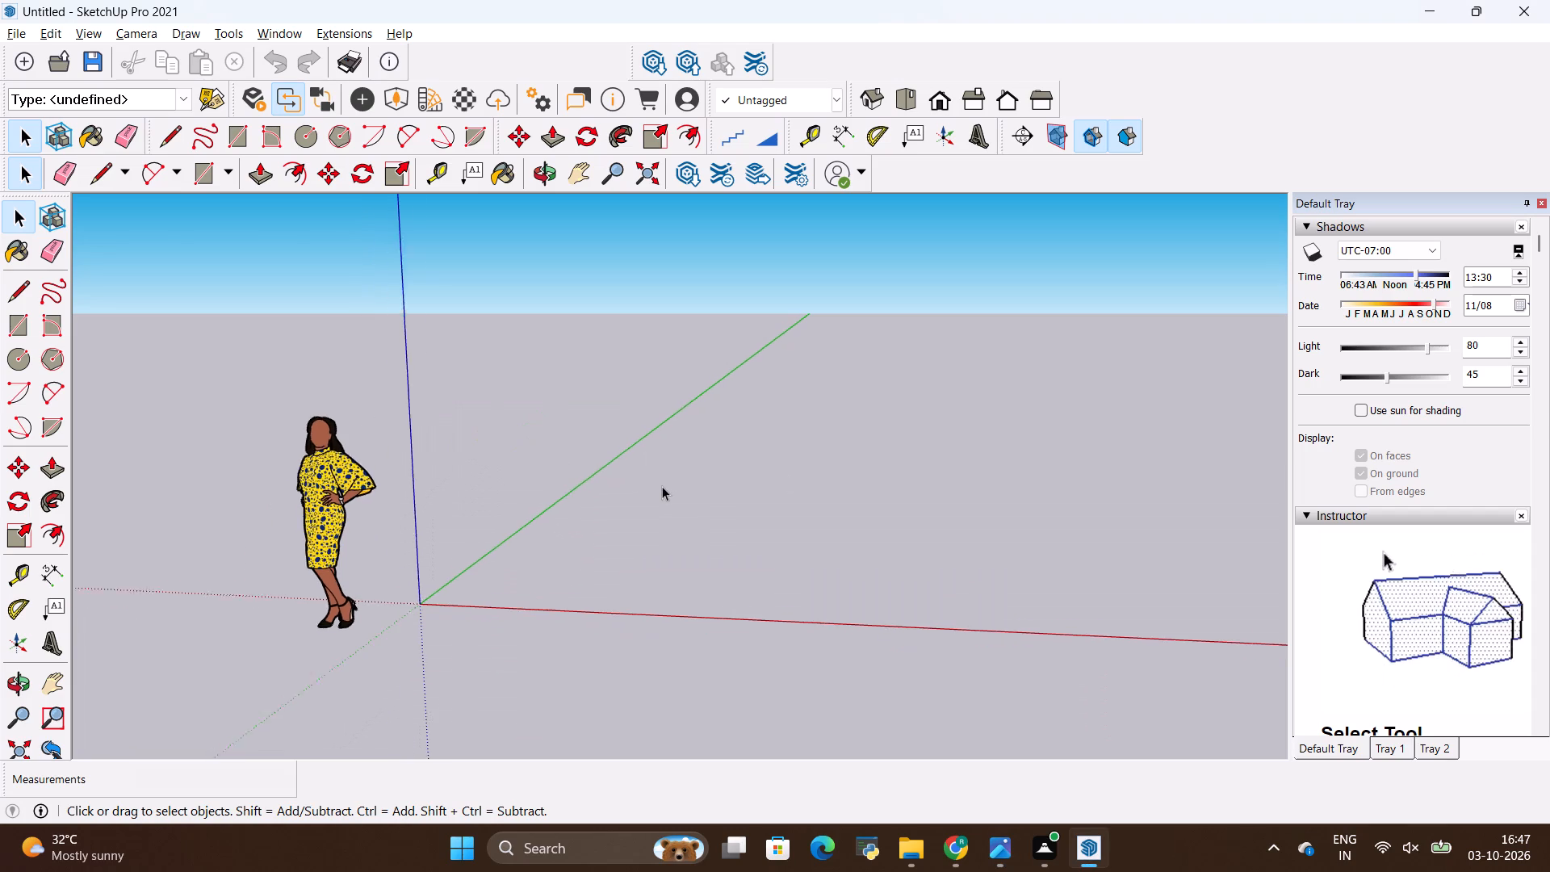
scroll(662, 486, down, 1)
middle_drag(684, 522, 762, 660)
scroll(761, 650, down, 8)
middle_drag(830, 629, 710, 552)
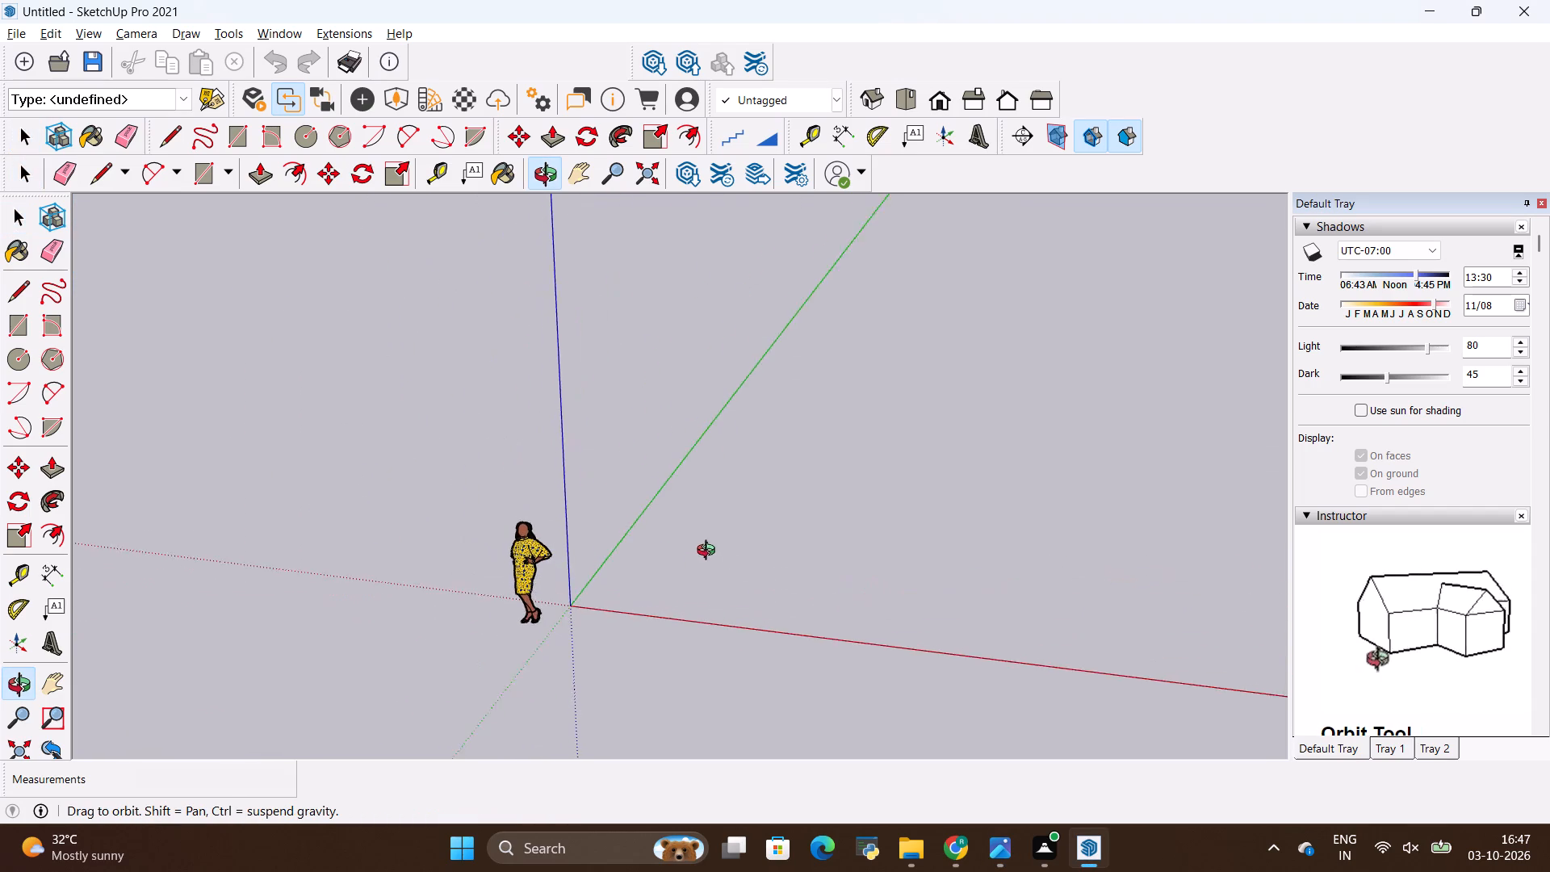
middle_drag(710, 552, 787, 513)
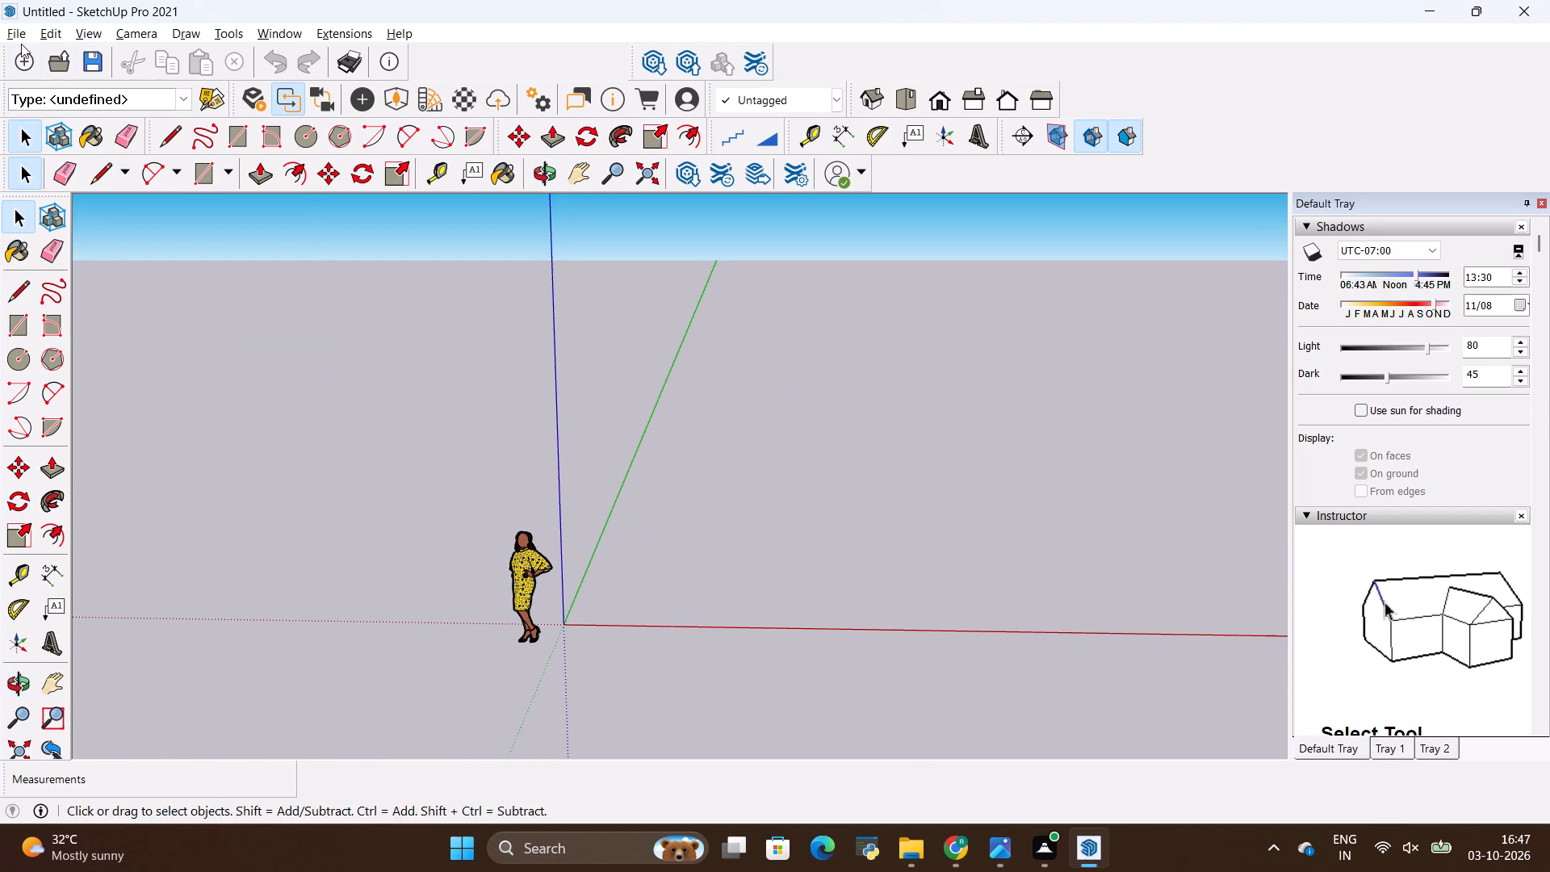
click(21, 42)
click(88, 372)
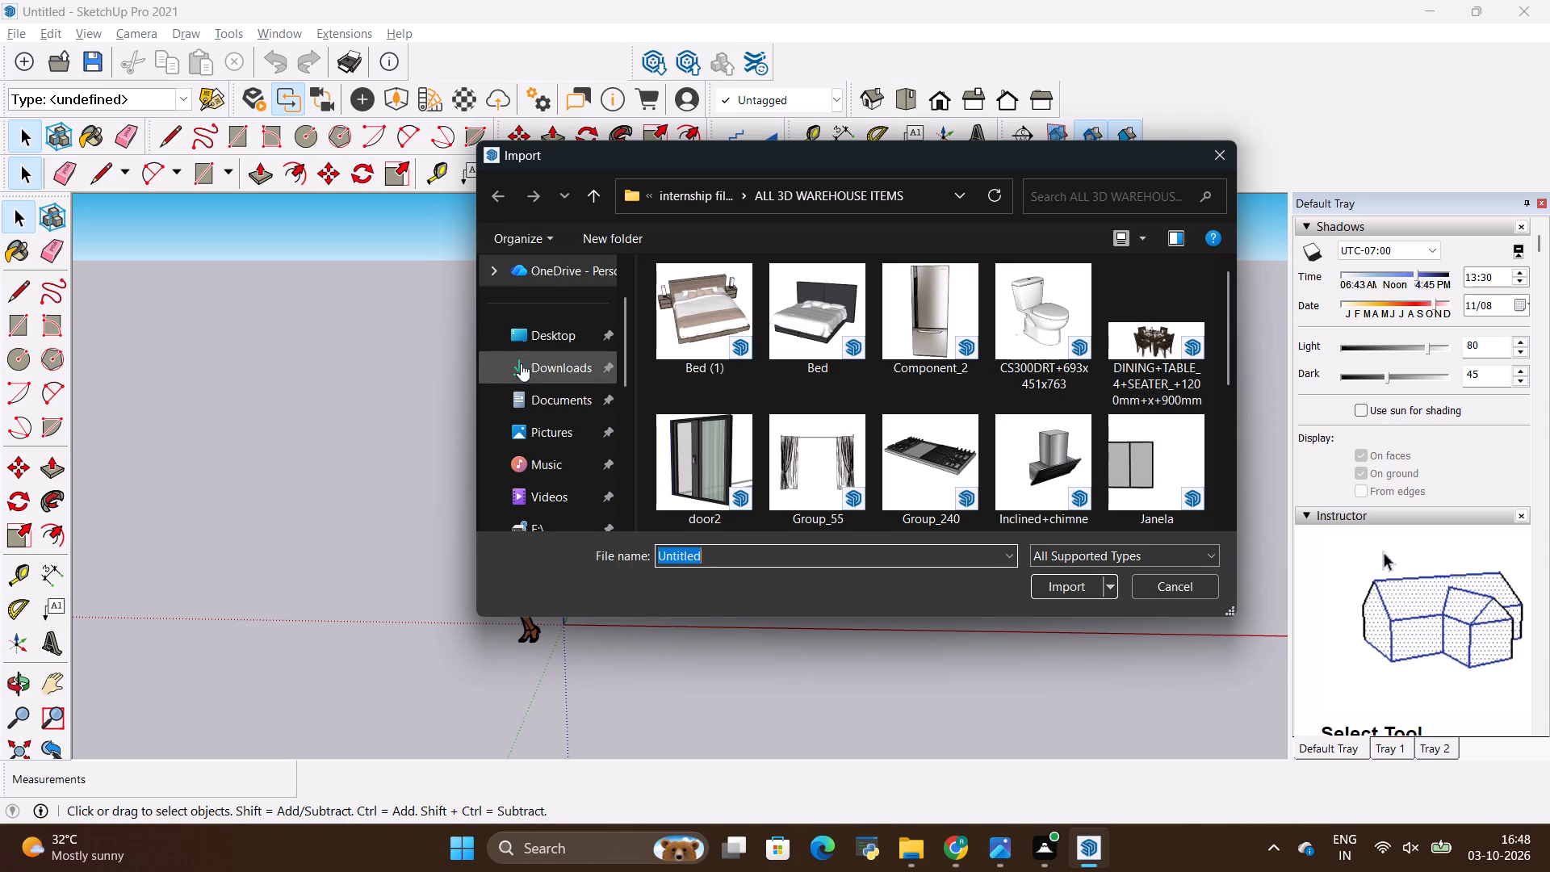
click(534, 368)
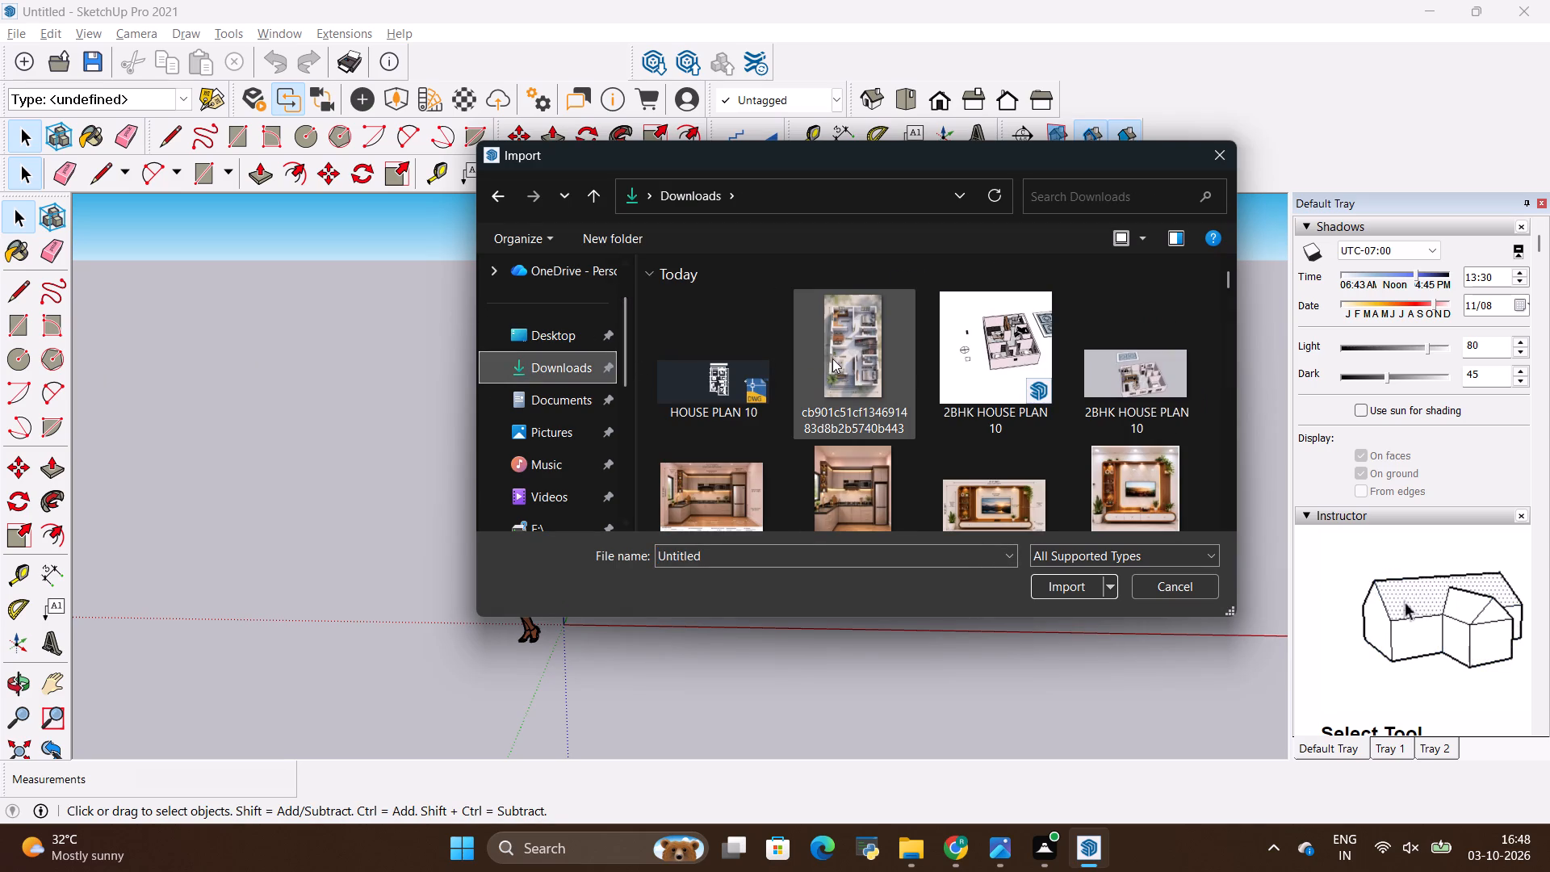
click(691, 352)
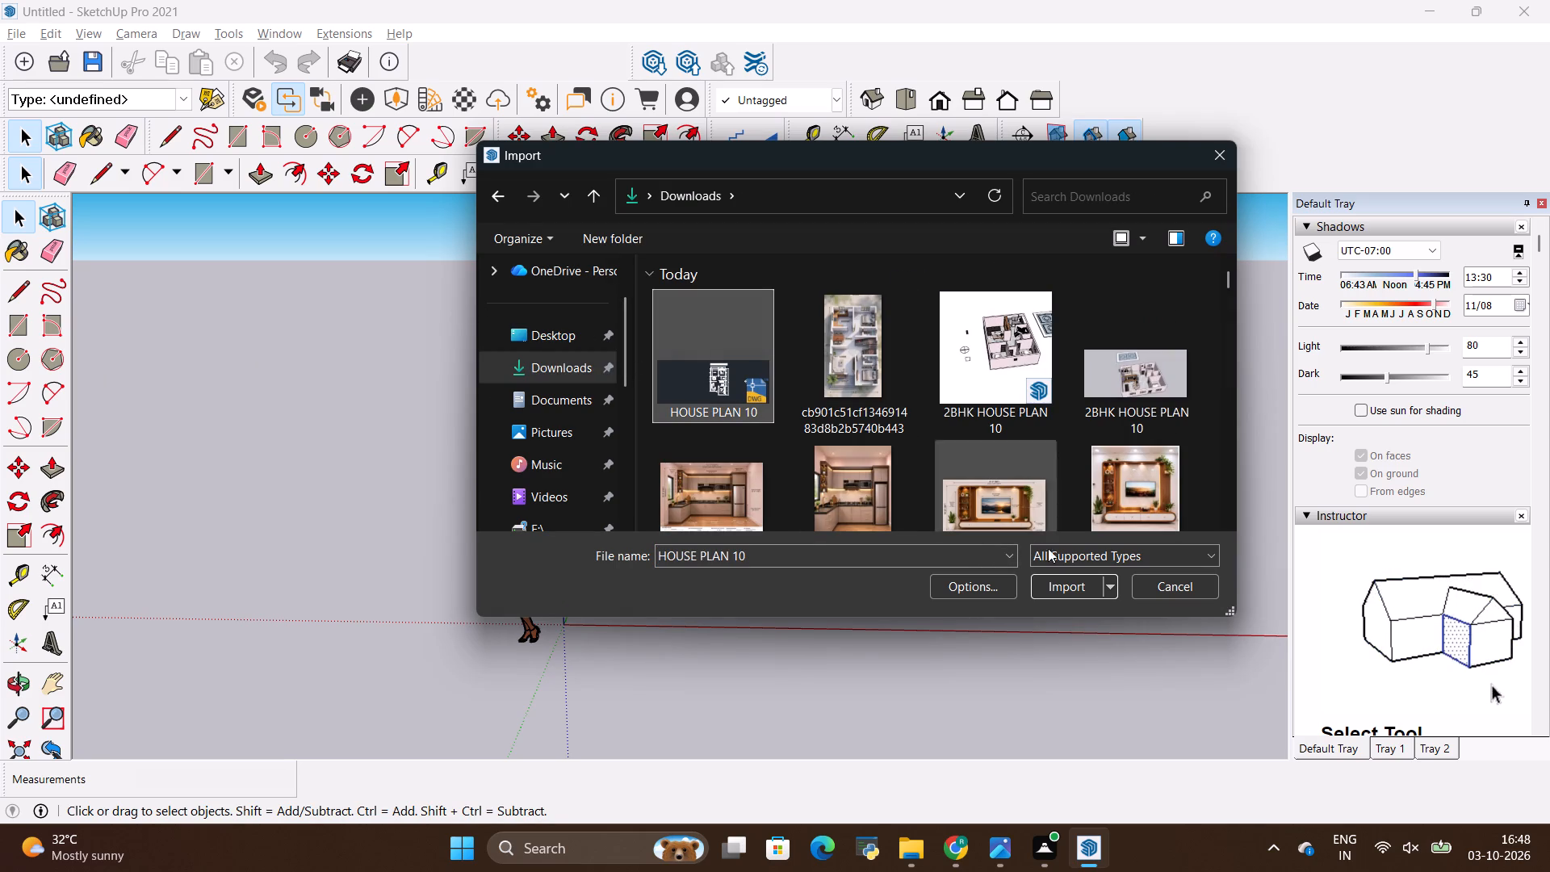
click(1058, 591)
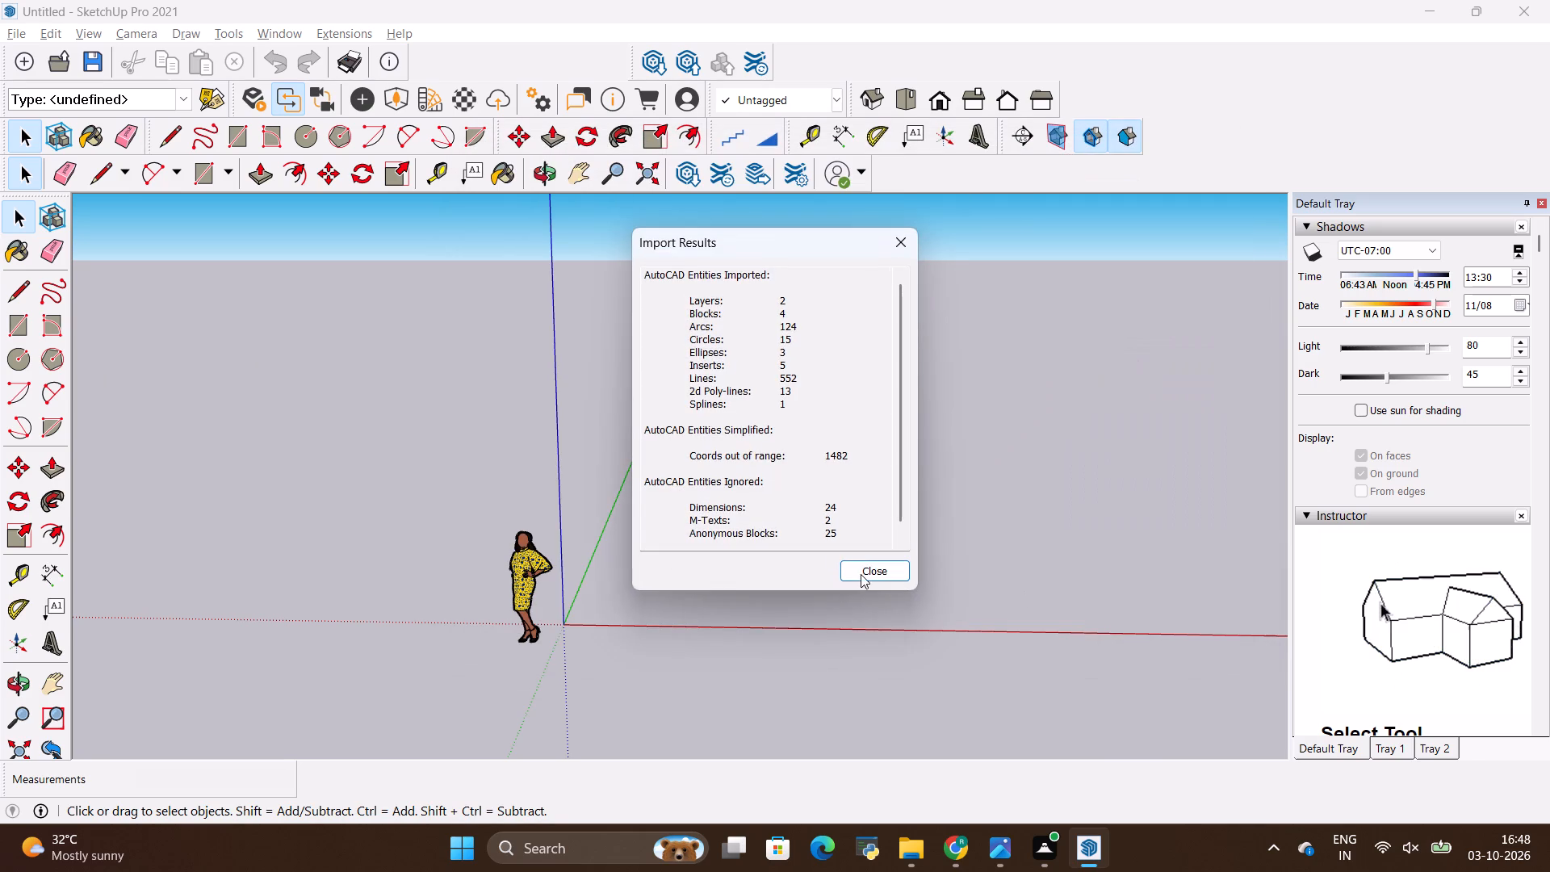
click(861, 574)
Explode the imported floor plan component into separate geometry and clear the selection.
scroll(617, 402, down, 1)
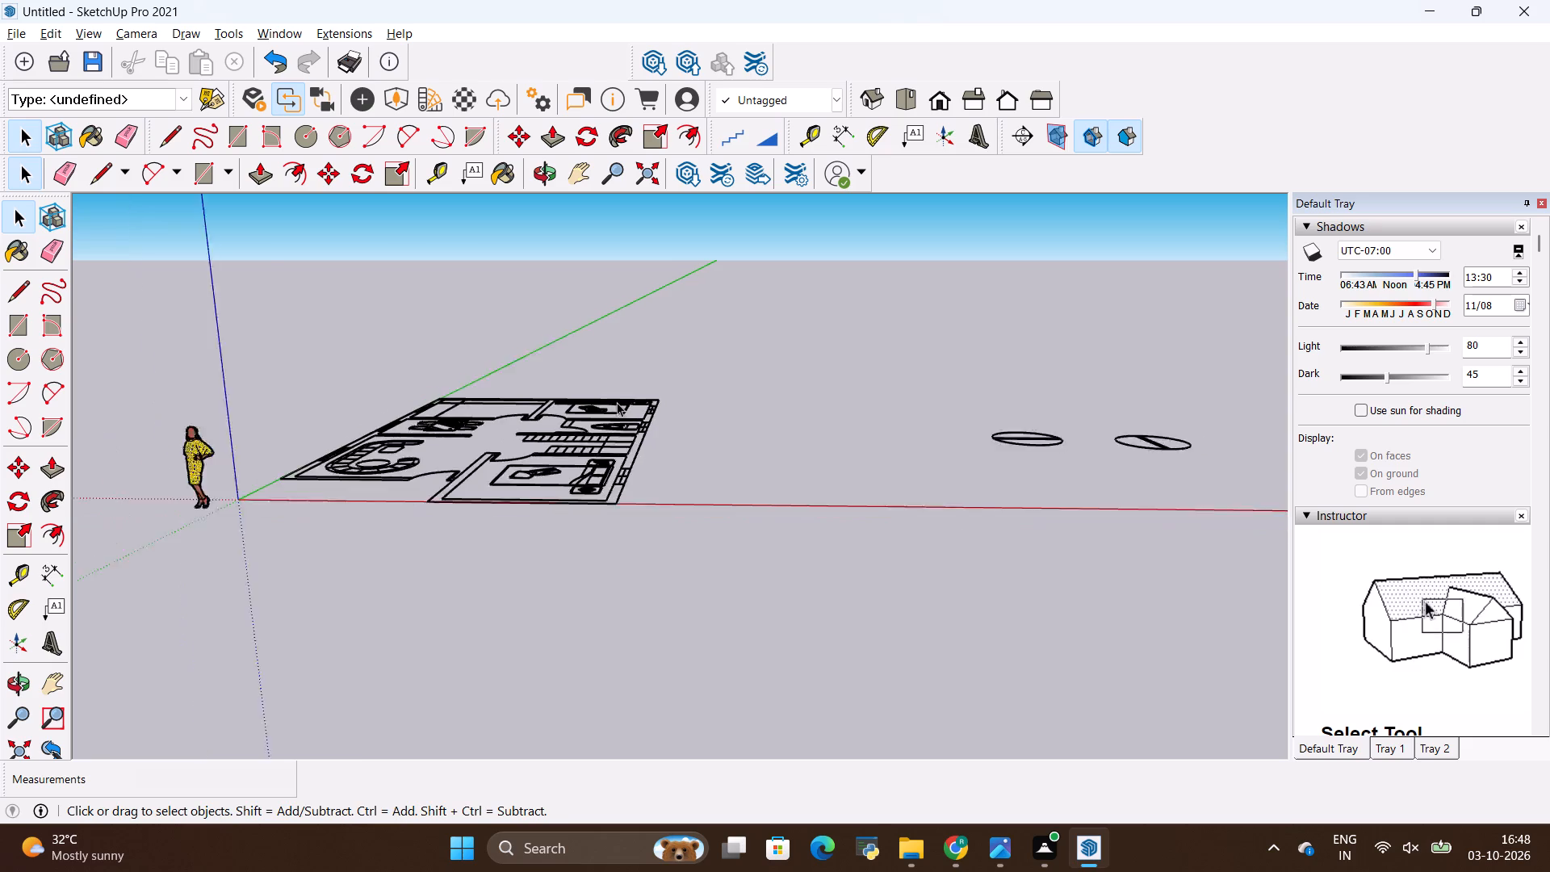
scroll(617, 402, down, 2)
middle_drag(631, 399, 652, 639)
click(615, 409)
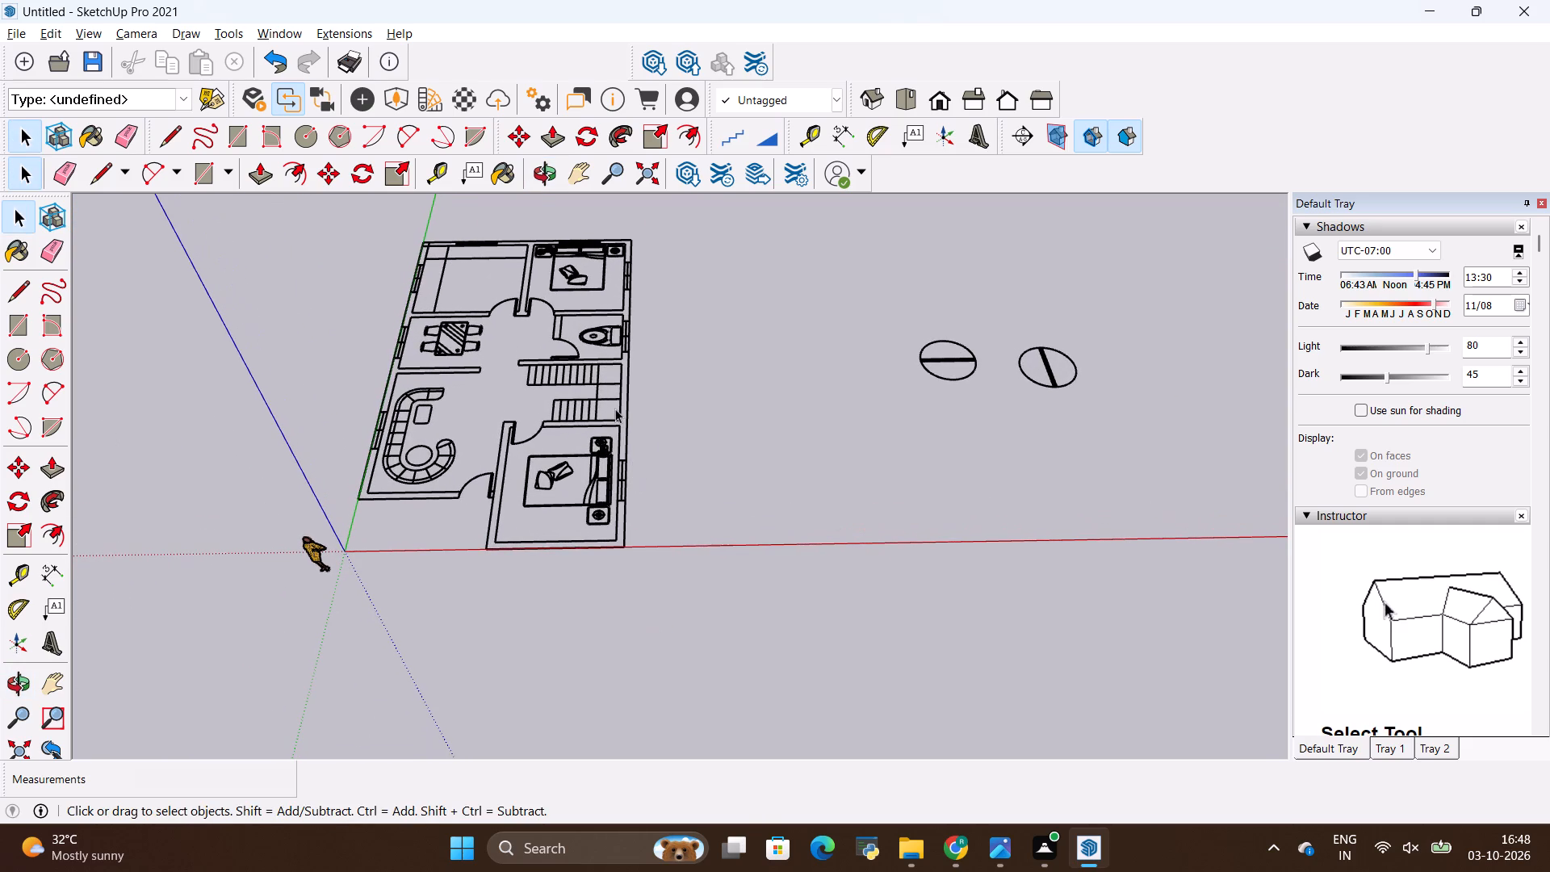
click(603, 410)
click(598, 442)
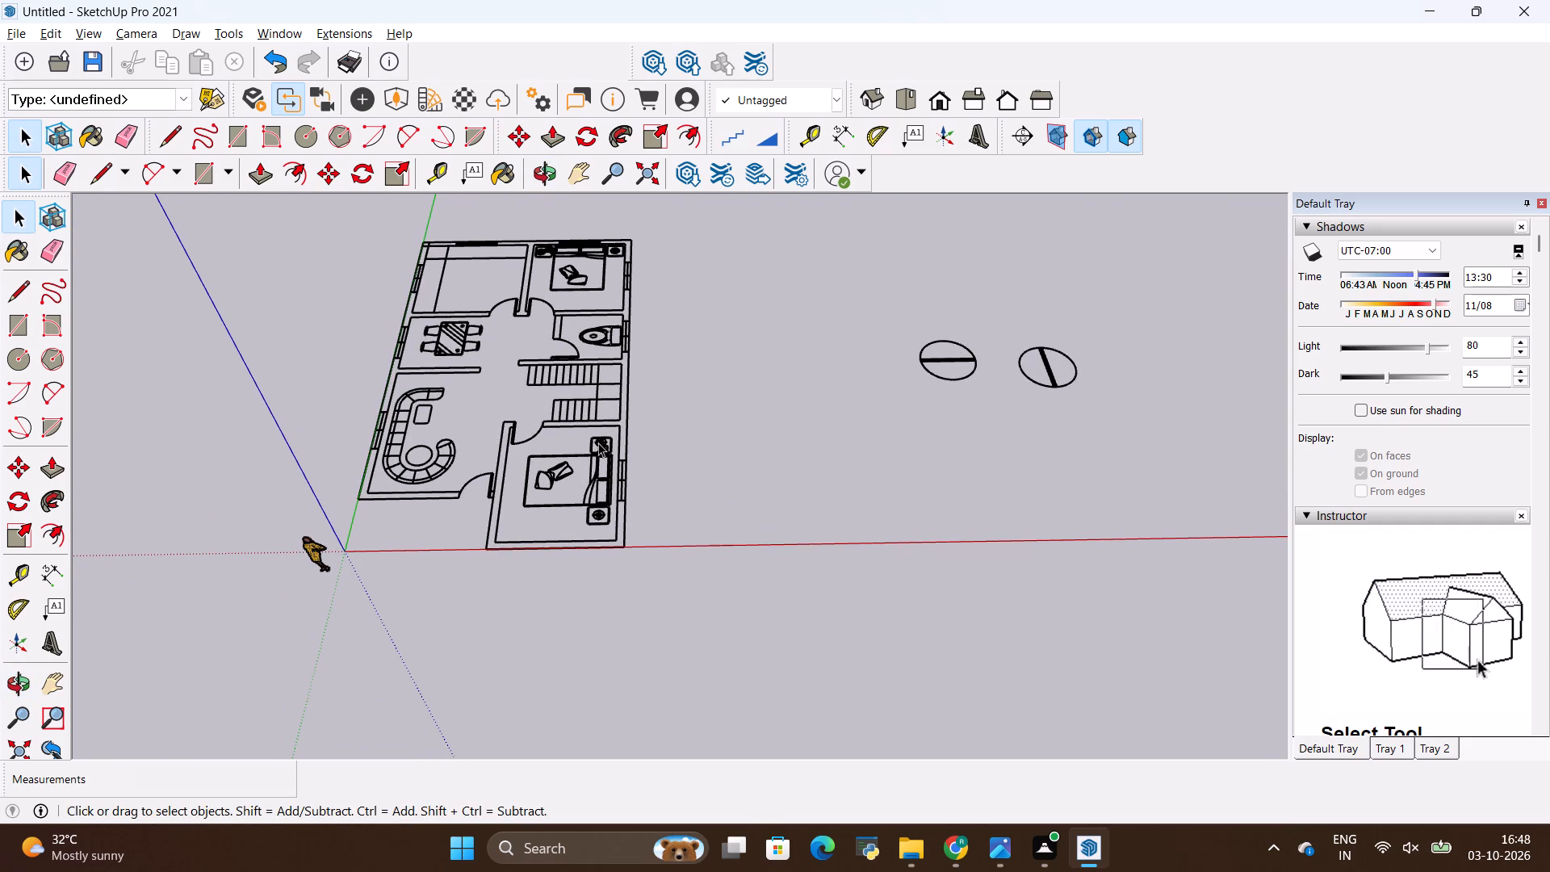
right_click(598, 442)
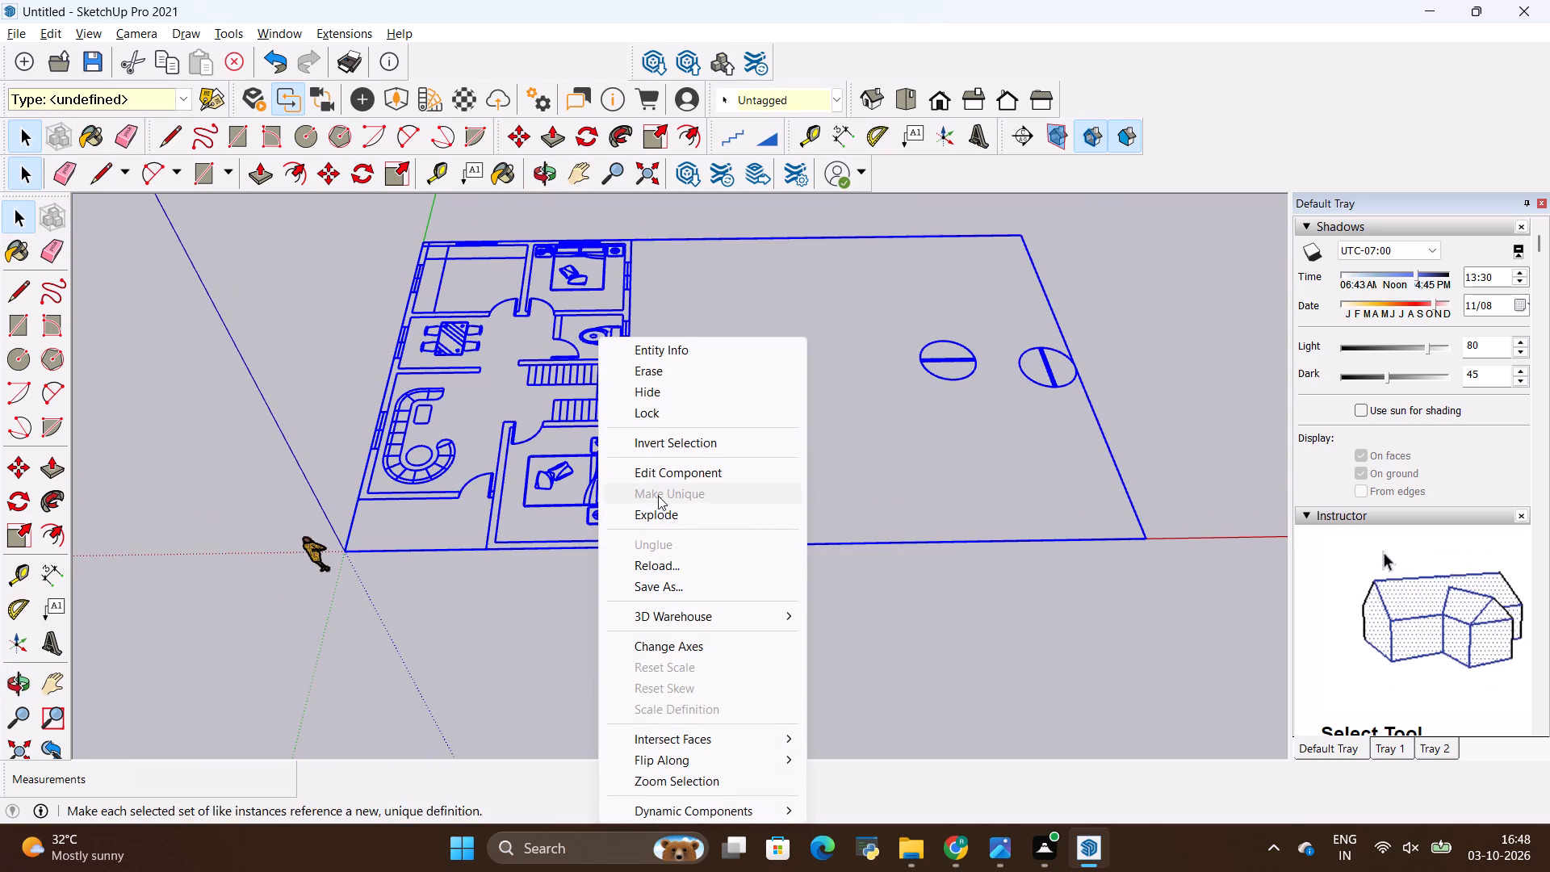
click(653, 508)
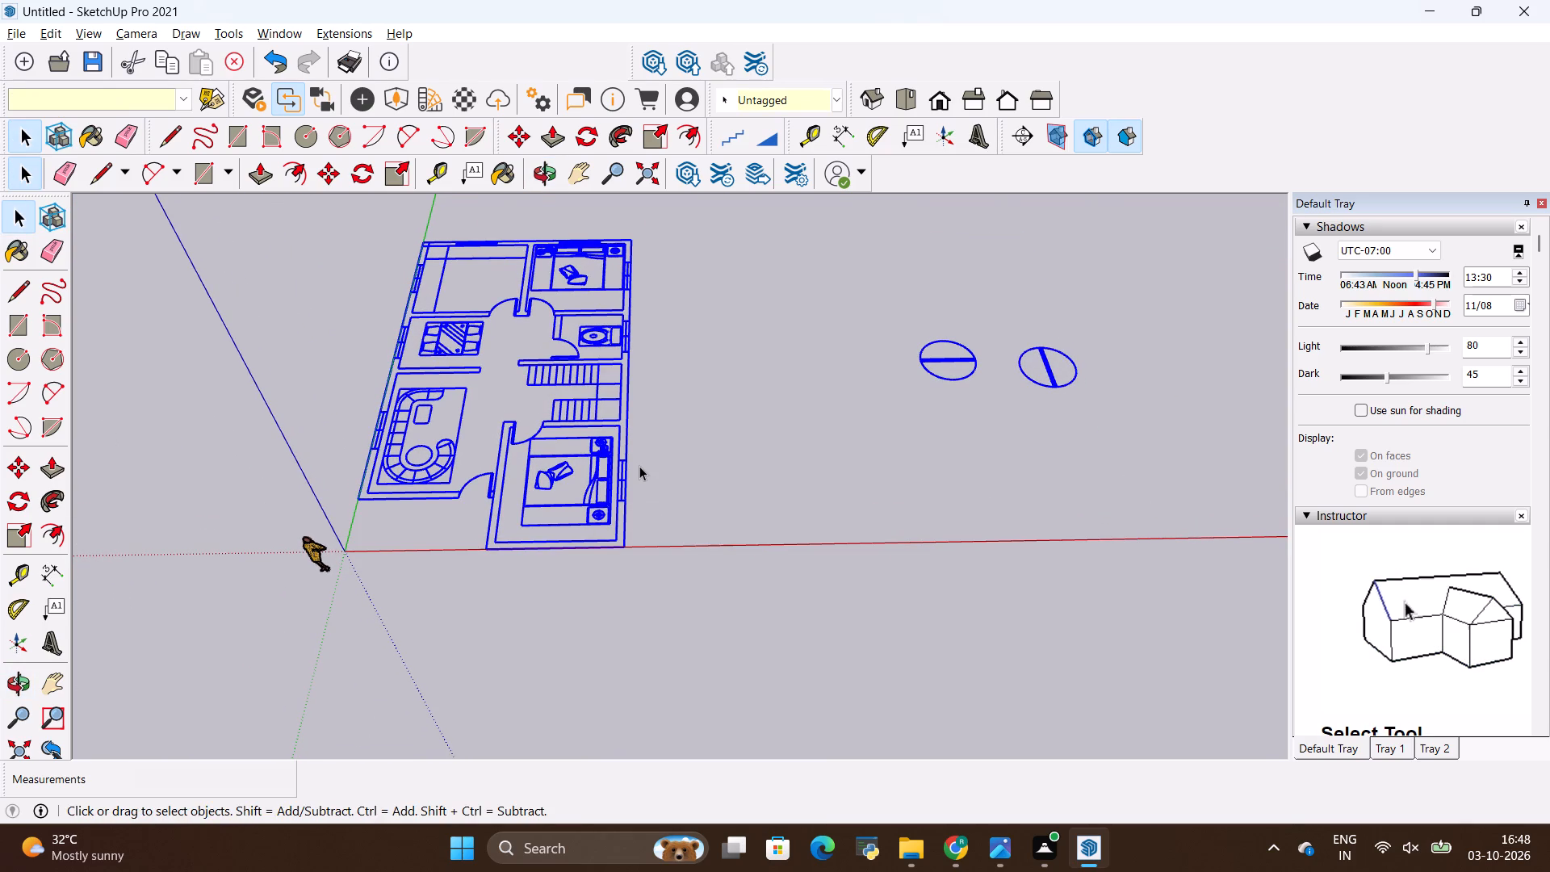
key(space)
click(690, 573)
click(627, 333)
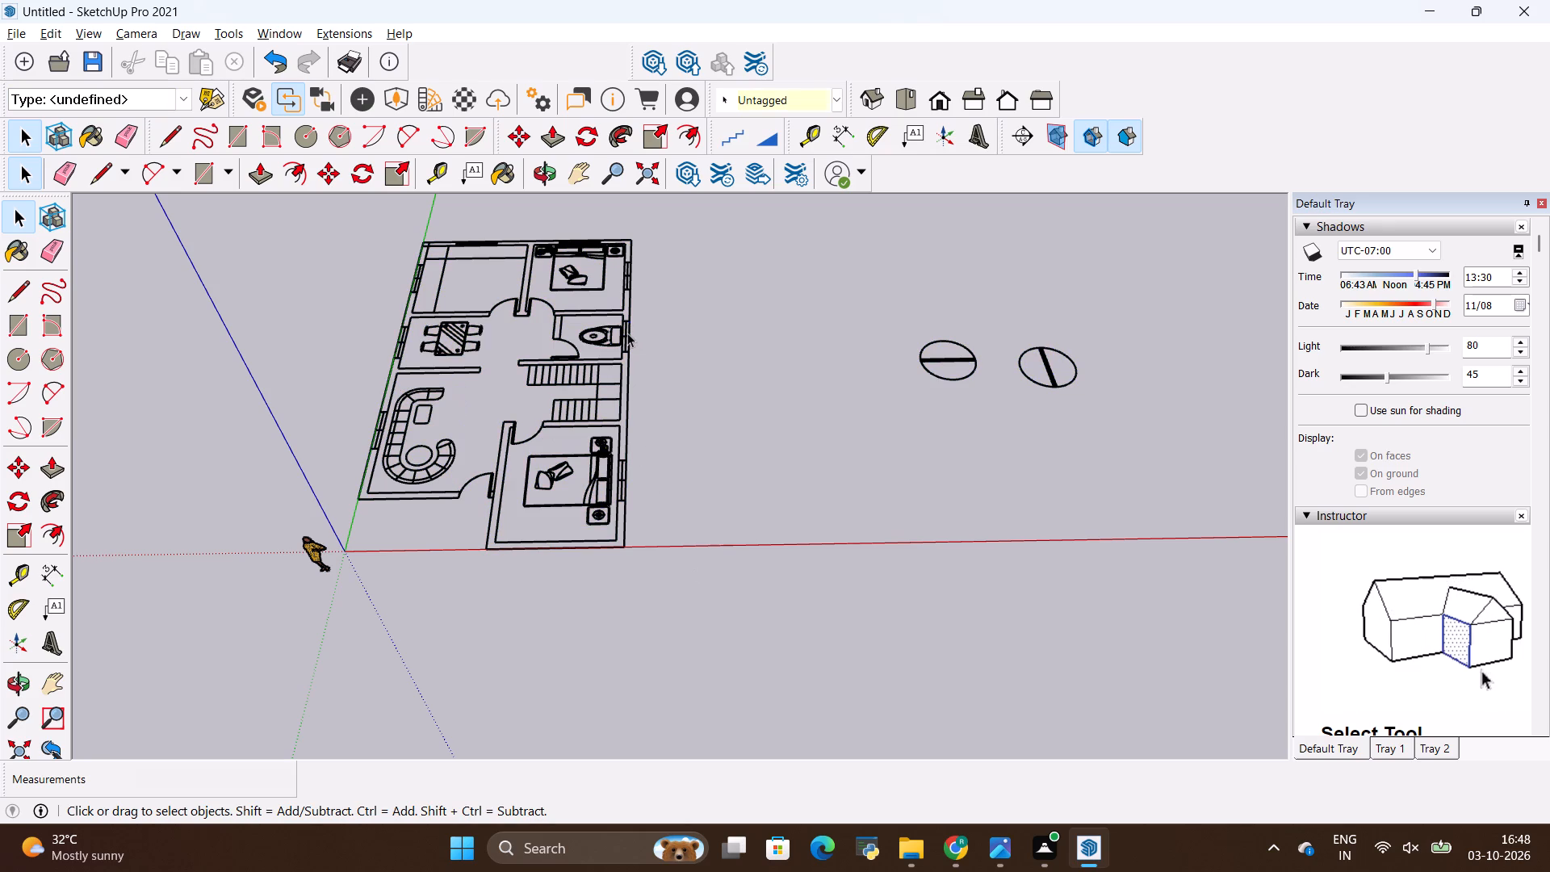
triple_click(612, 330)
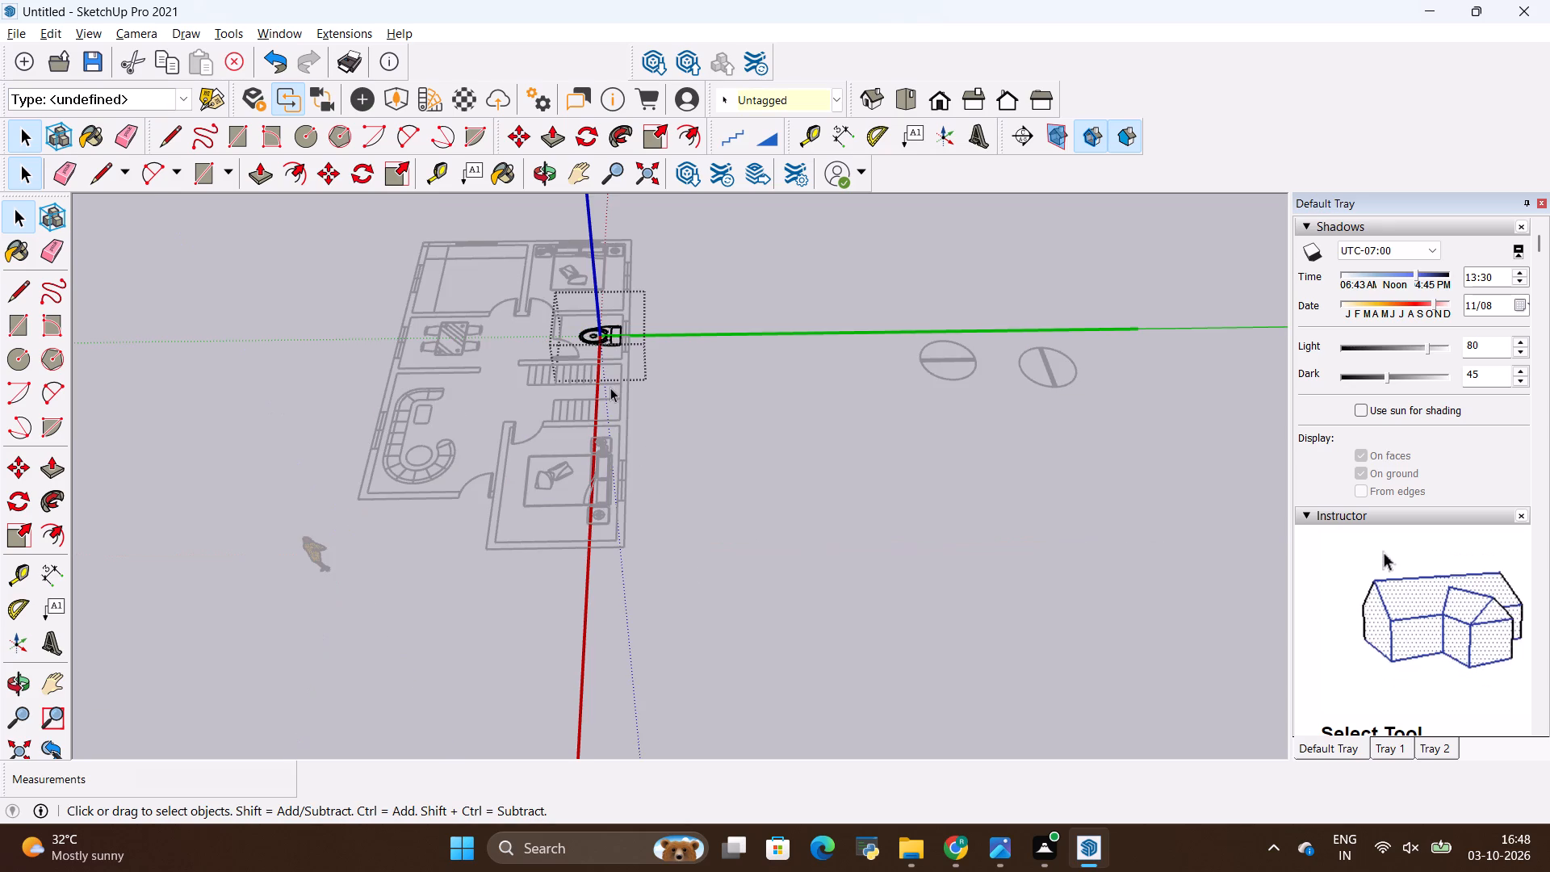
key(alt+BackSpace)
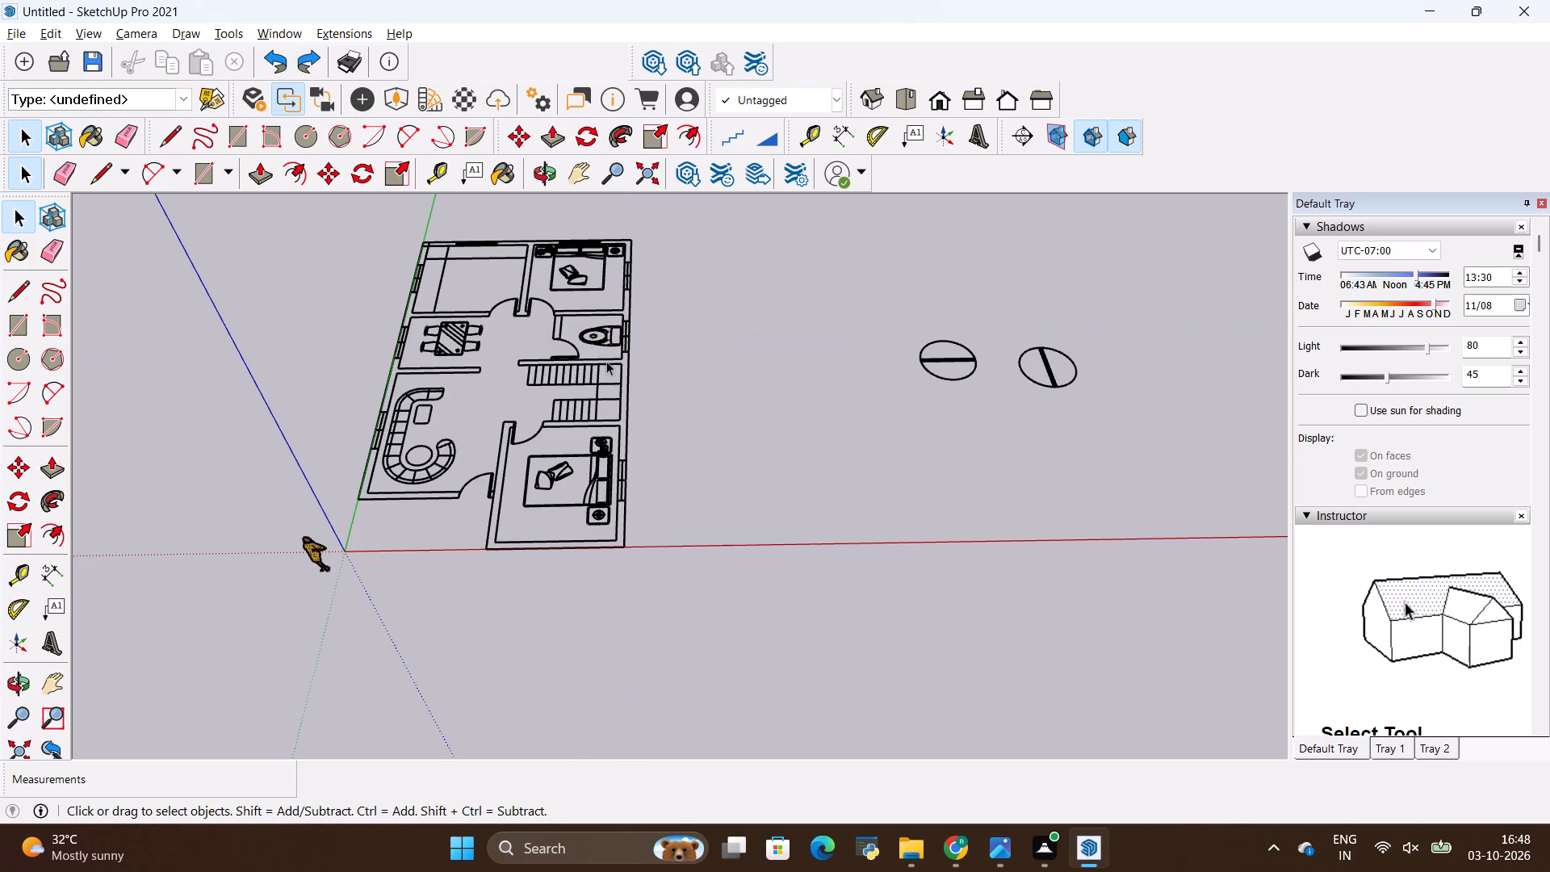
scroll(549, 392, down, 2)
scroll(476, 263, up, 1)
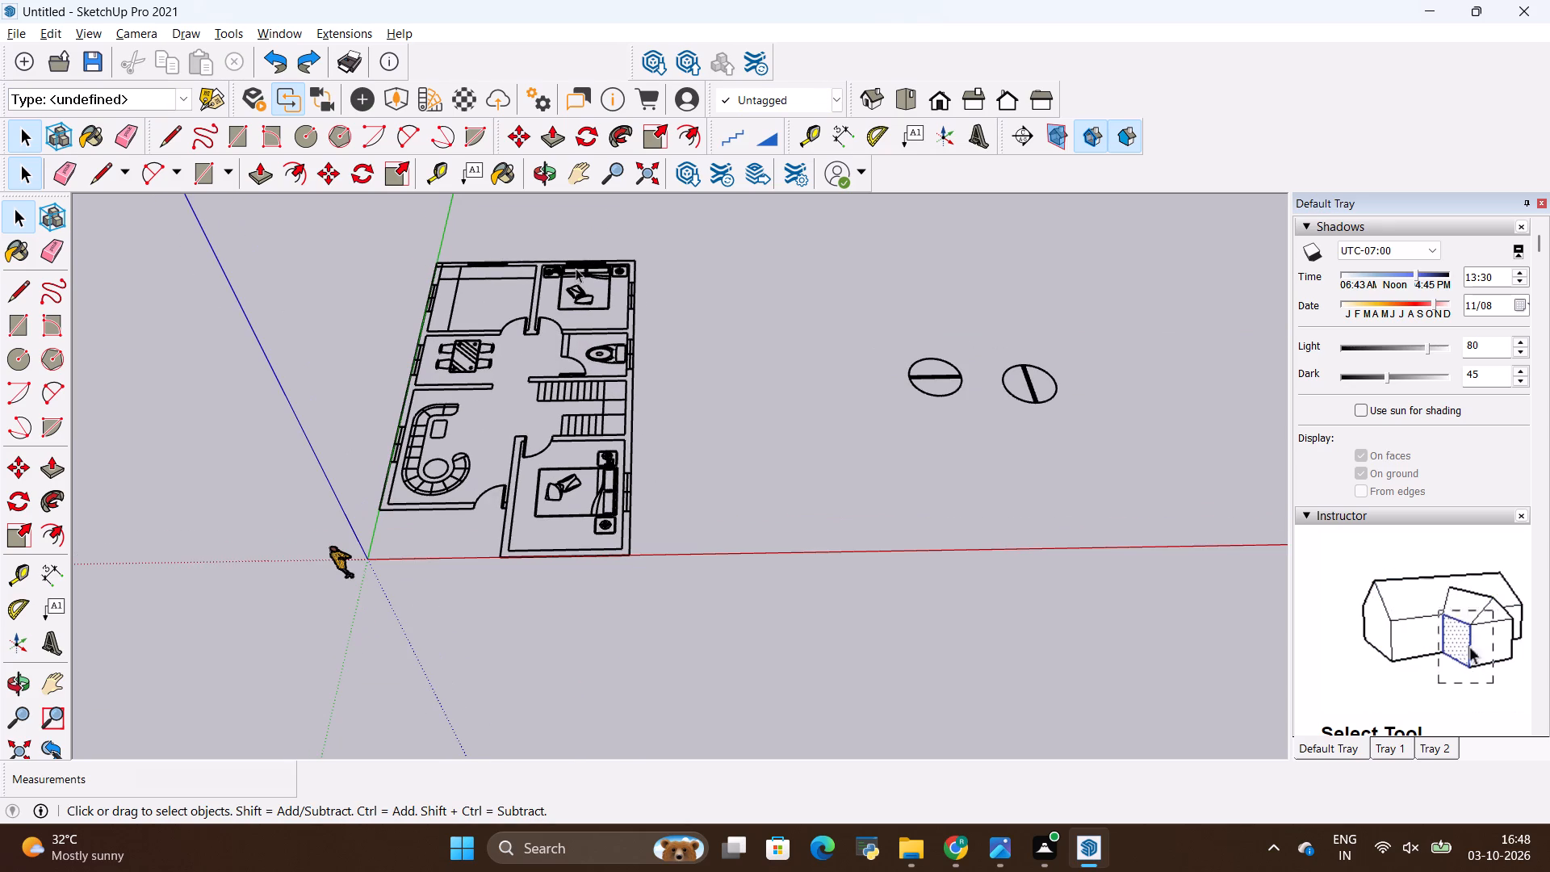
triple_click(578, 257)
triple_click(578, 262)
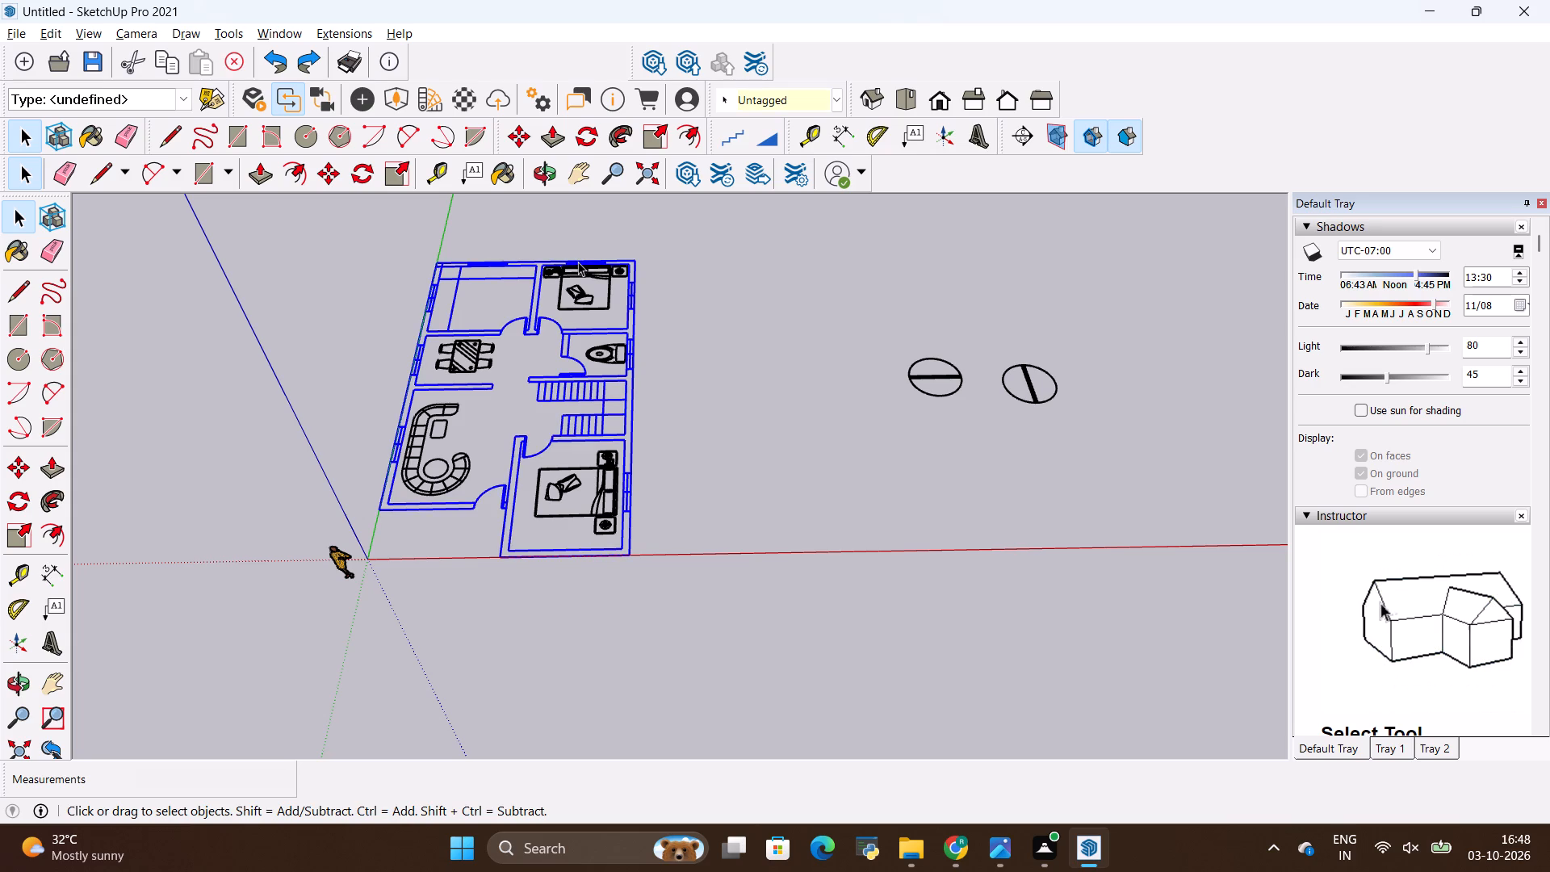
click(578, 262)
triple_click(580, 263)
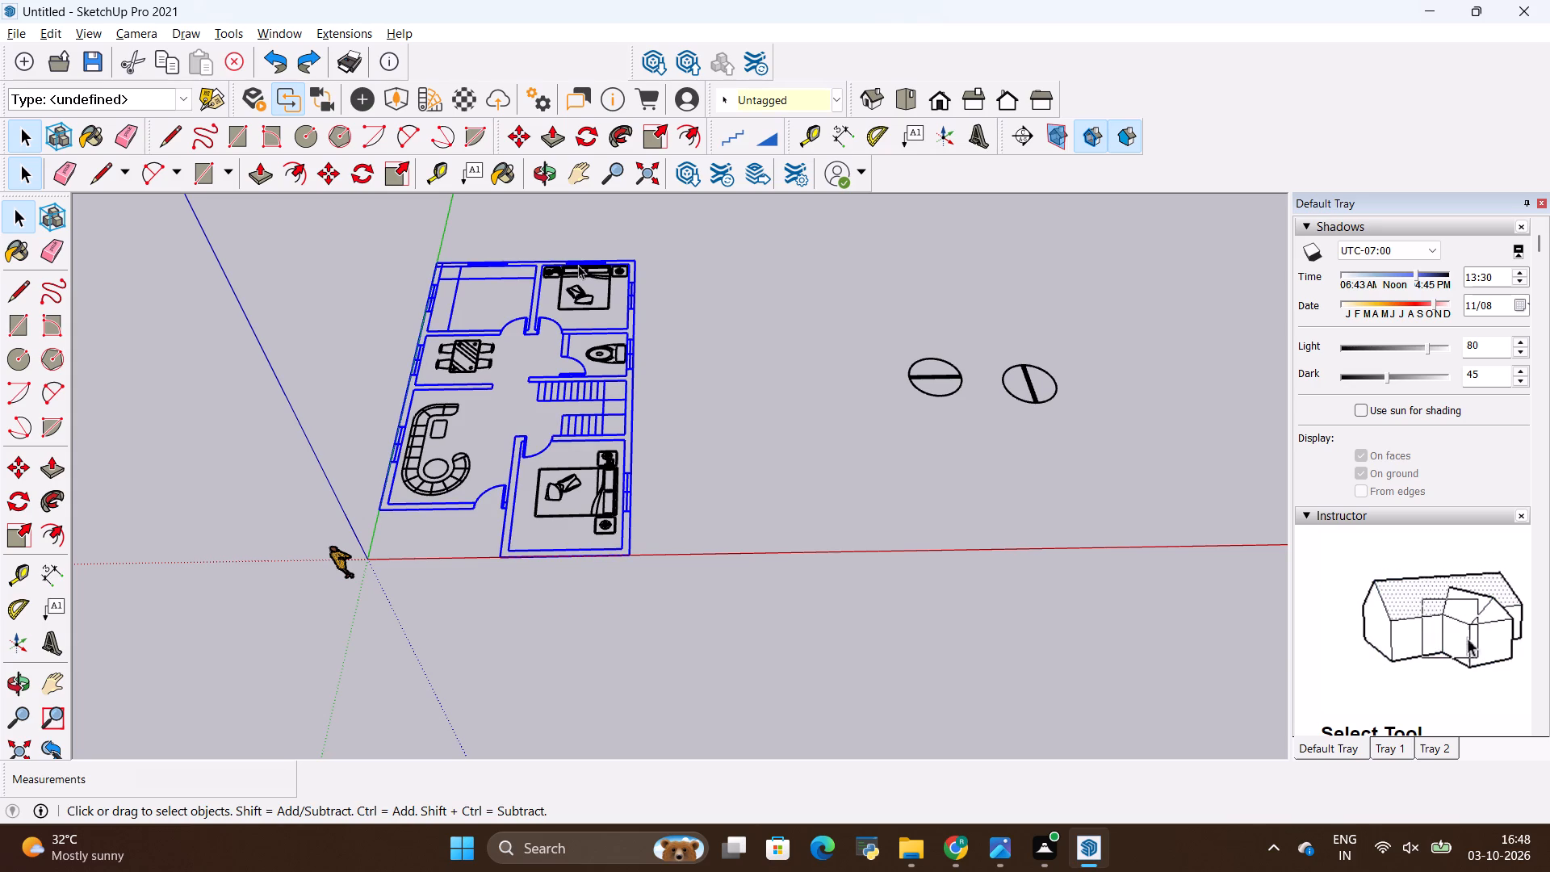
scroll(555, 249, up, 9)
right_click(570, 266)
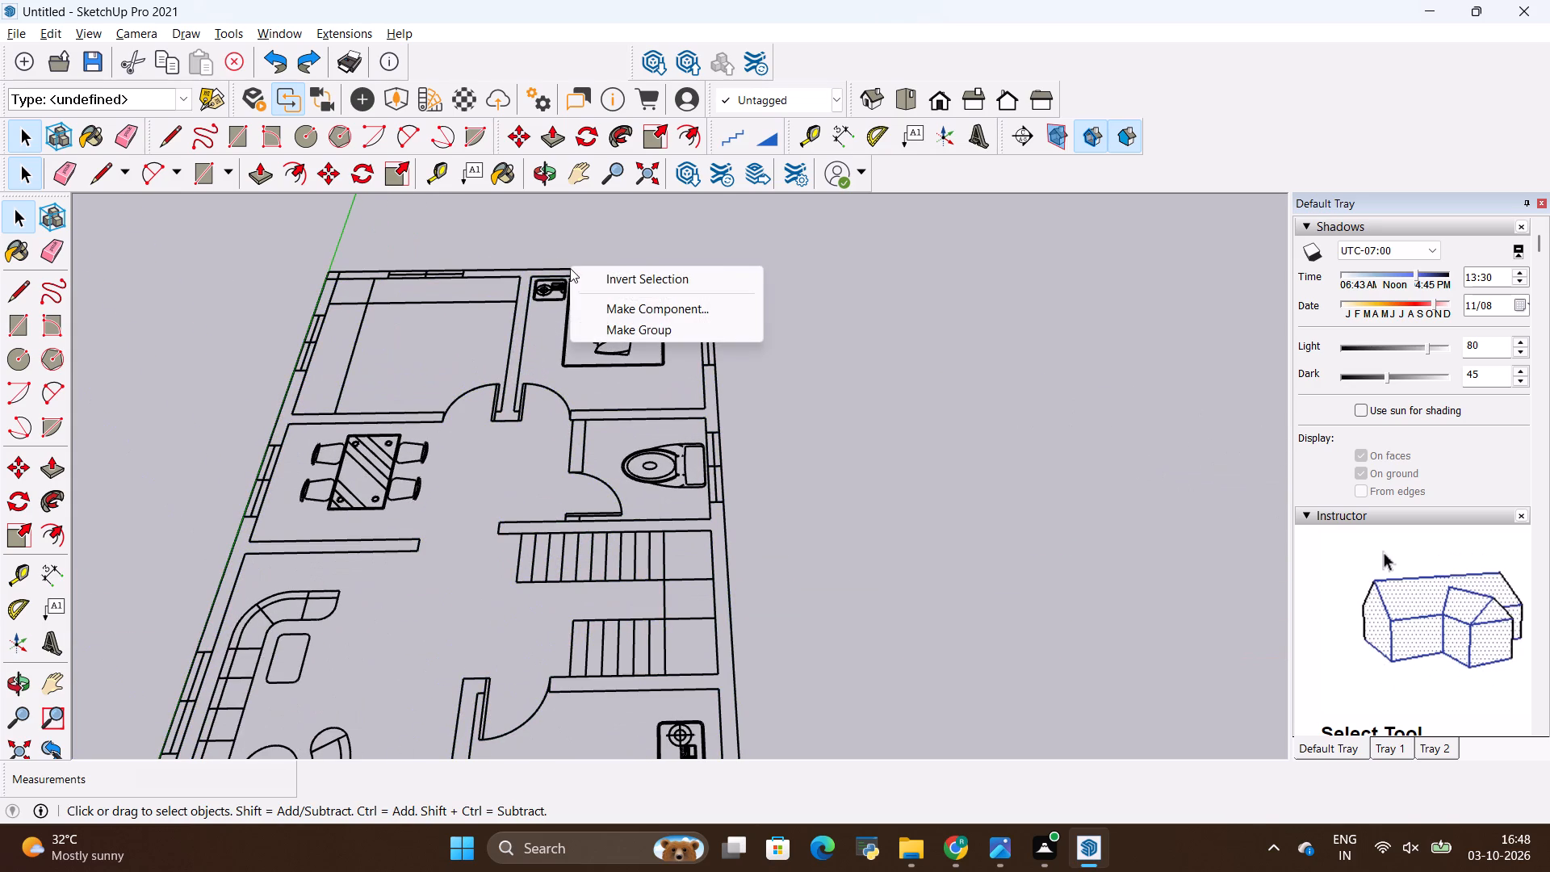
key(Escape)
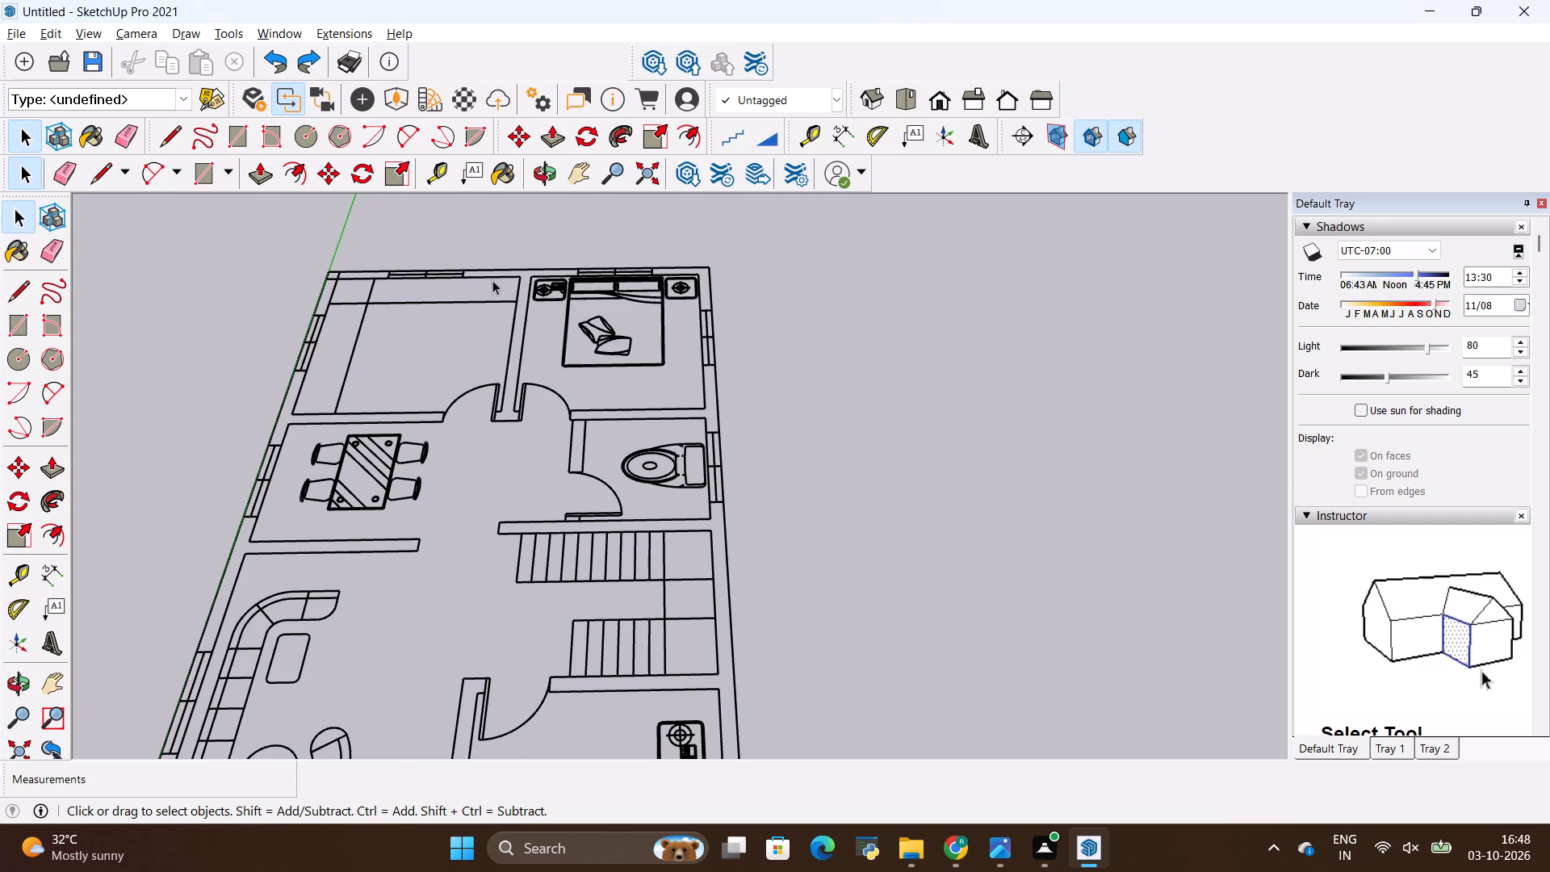
Select all connected wall, door, window and stair lines of the floor plan and make them a group.
scroll(492, 280, down, 5)
scroll(311, 594, up, 1)
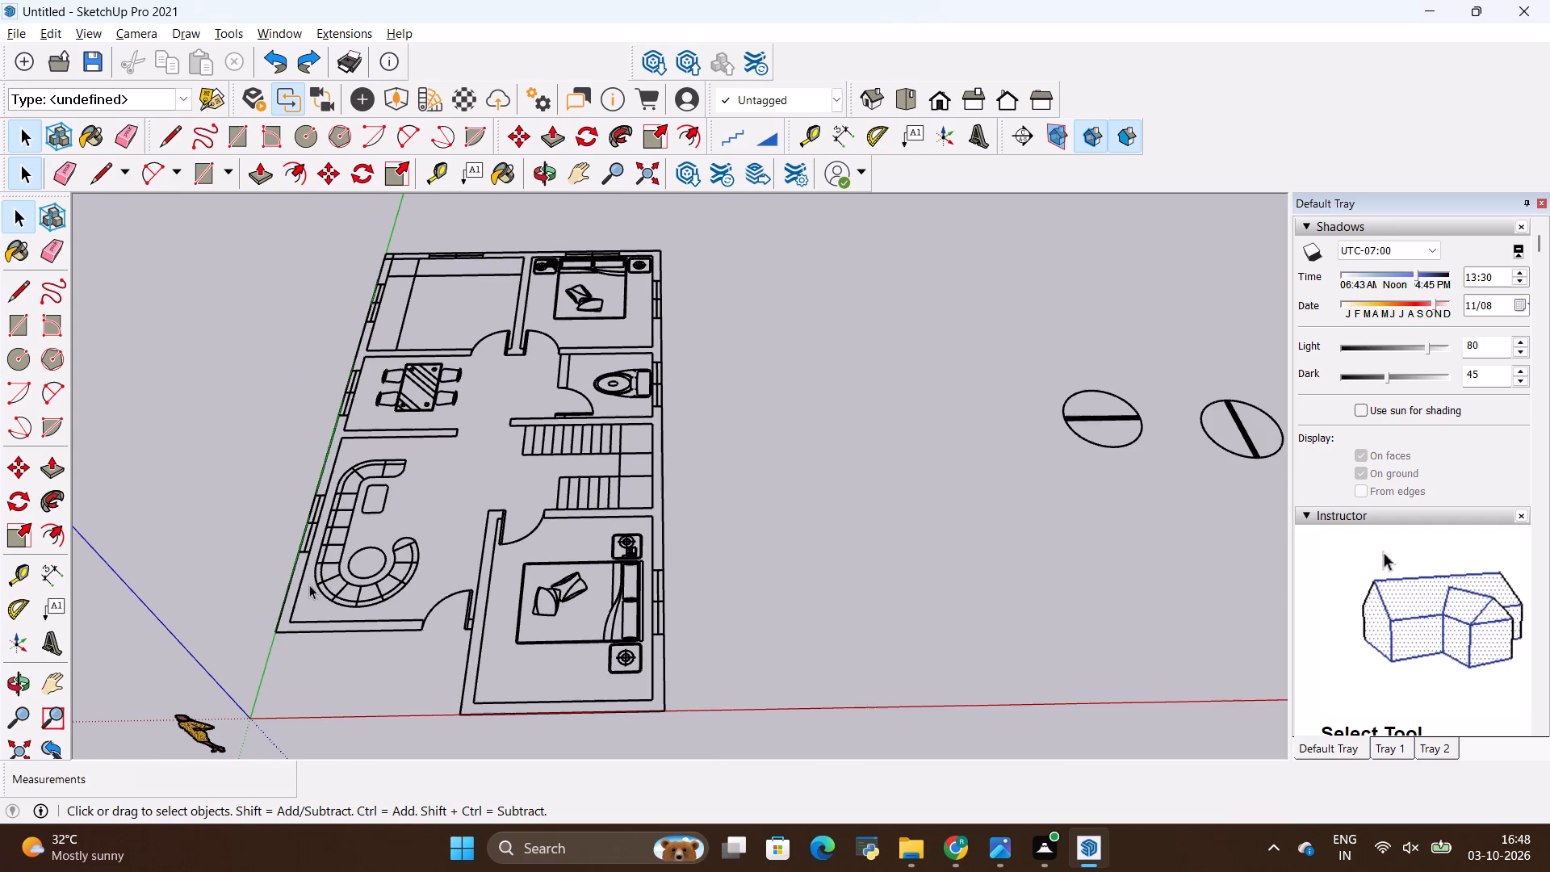
triple_click(342, 413)
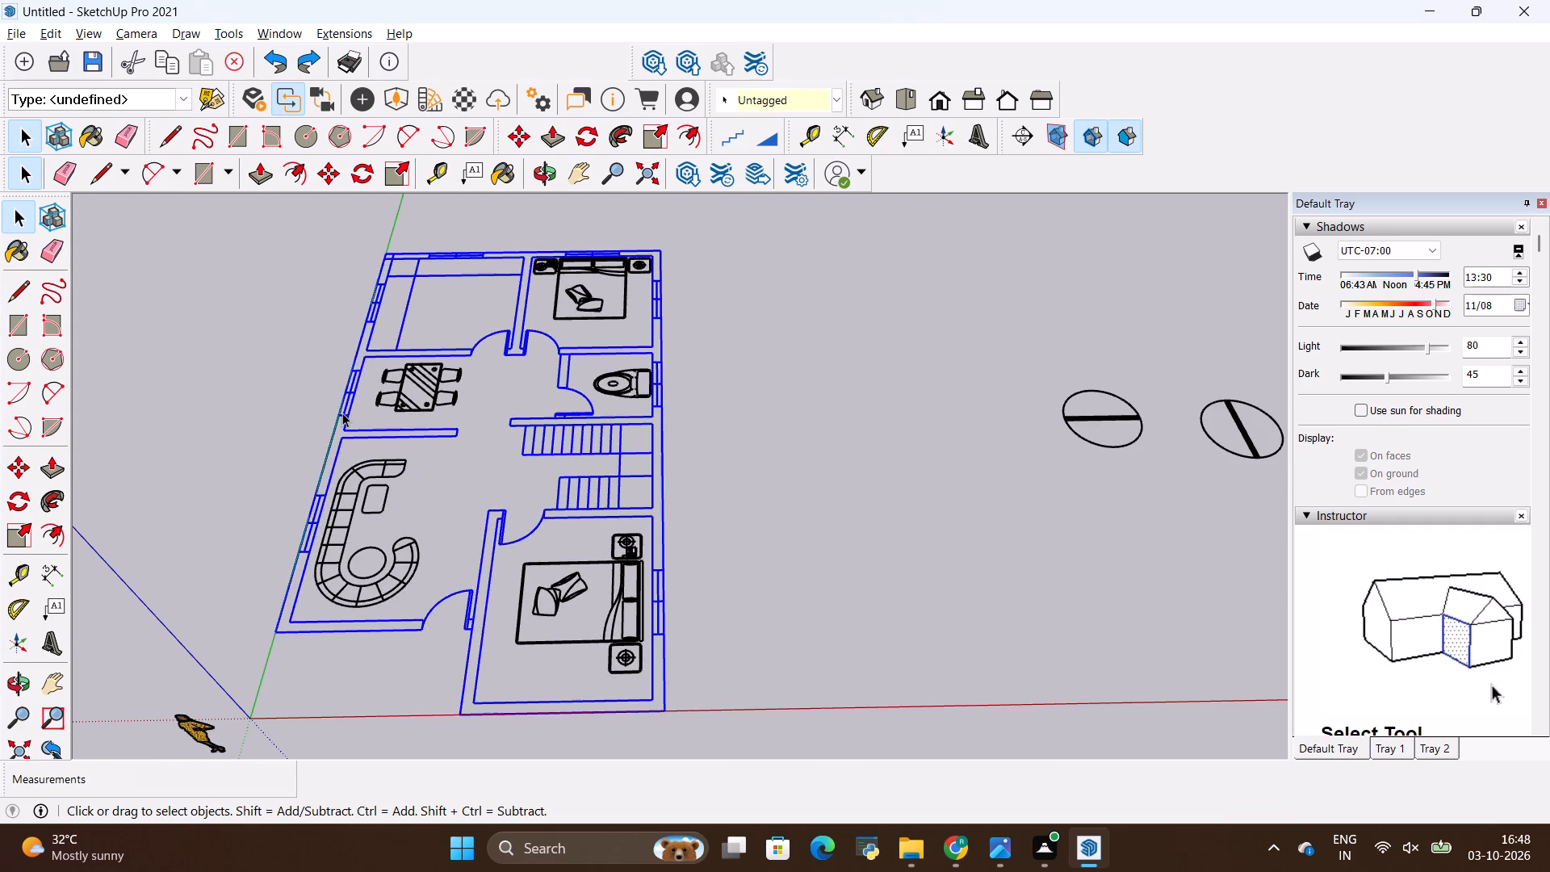
right_click(342, 413)
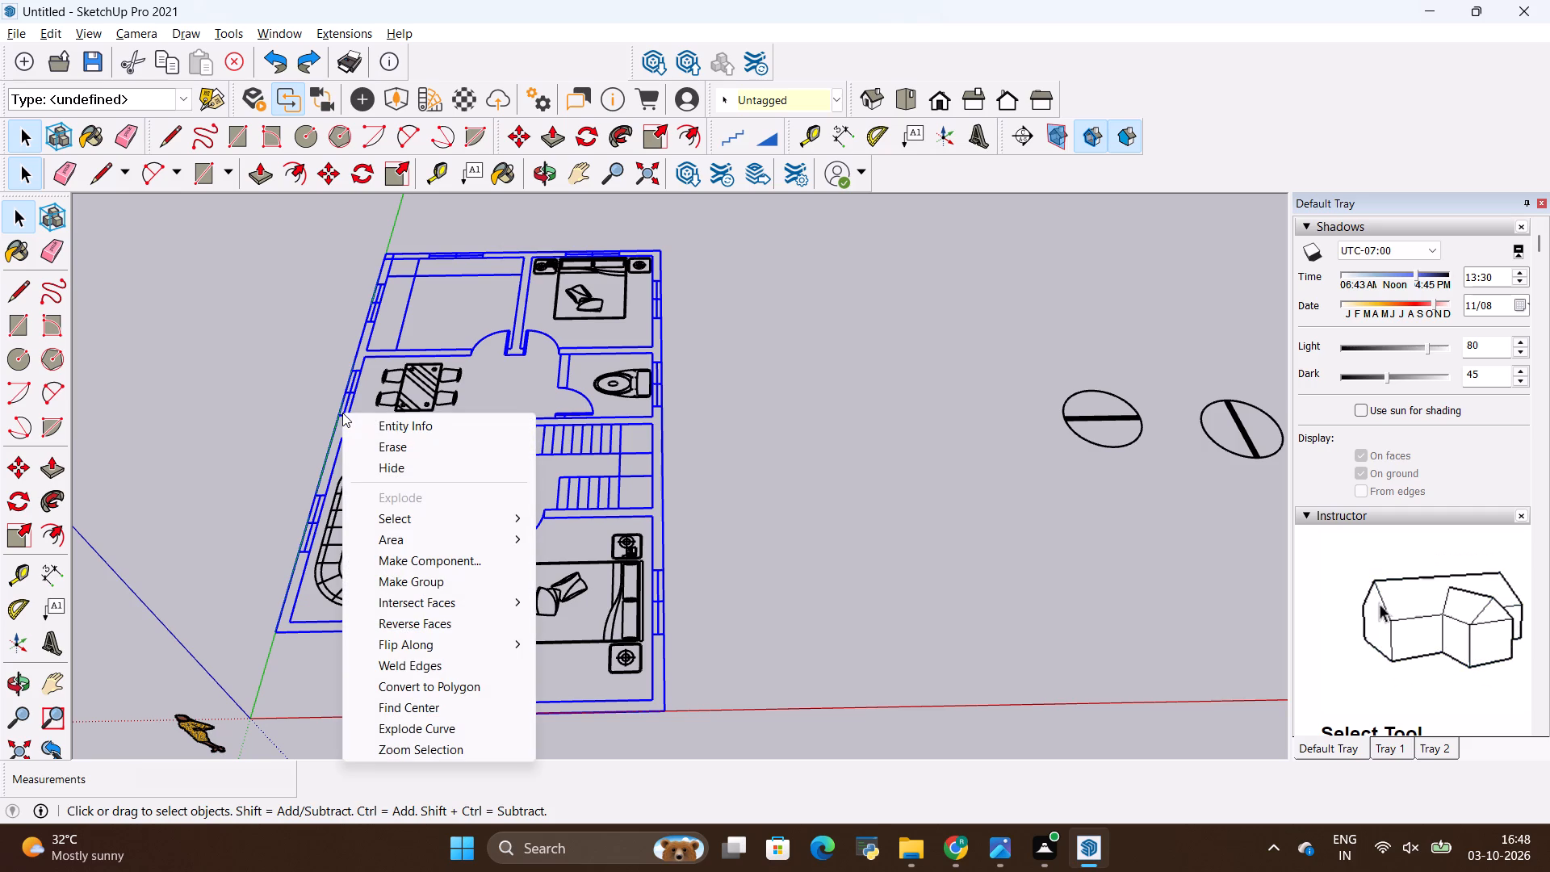
click(400, 575)
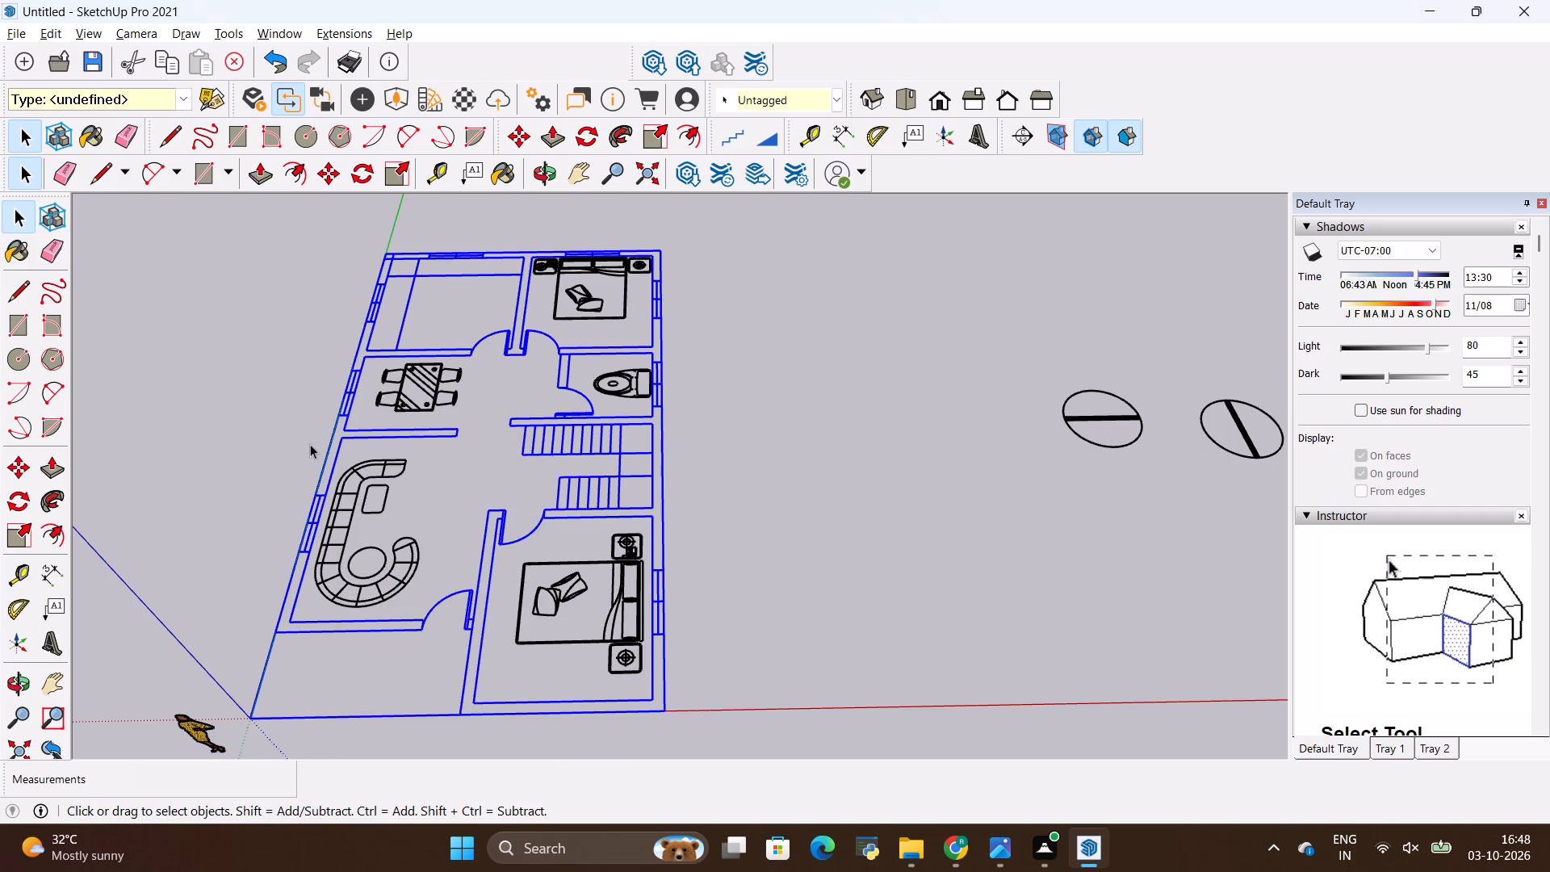
Save the model in Documents as HOUSE FLOOR PLAN 10 in SketchUp format.
key(ctrl+s)
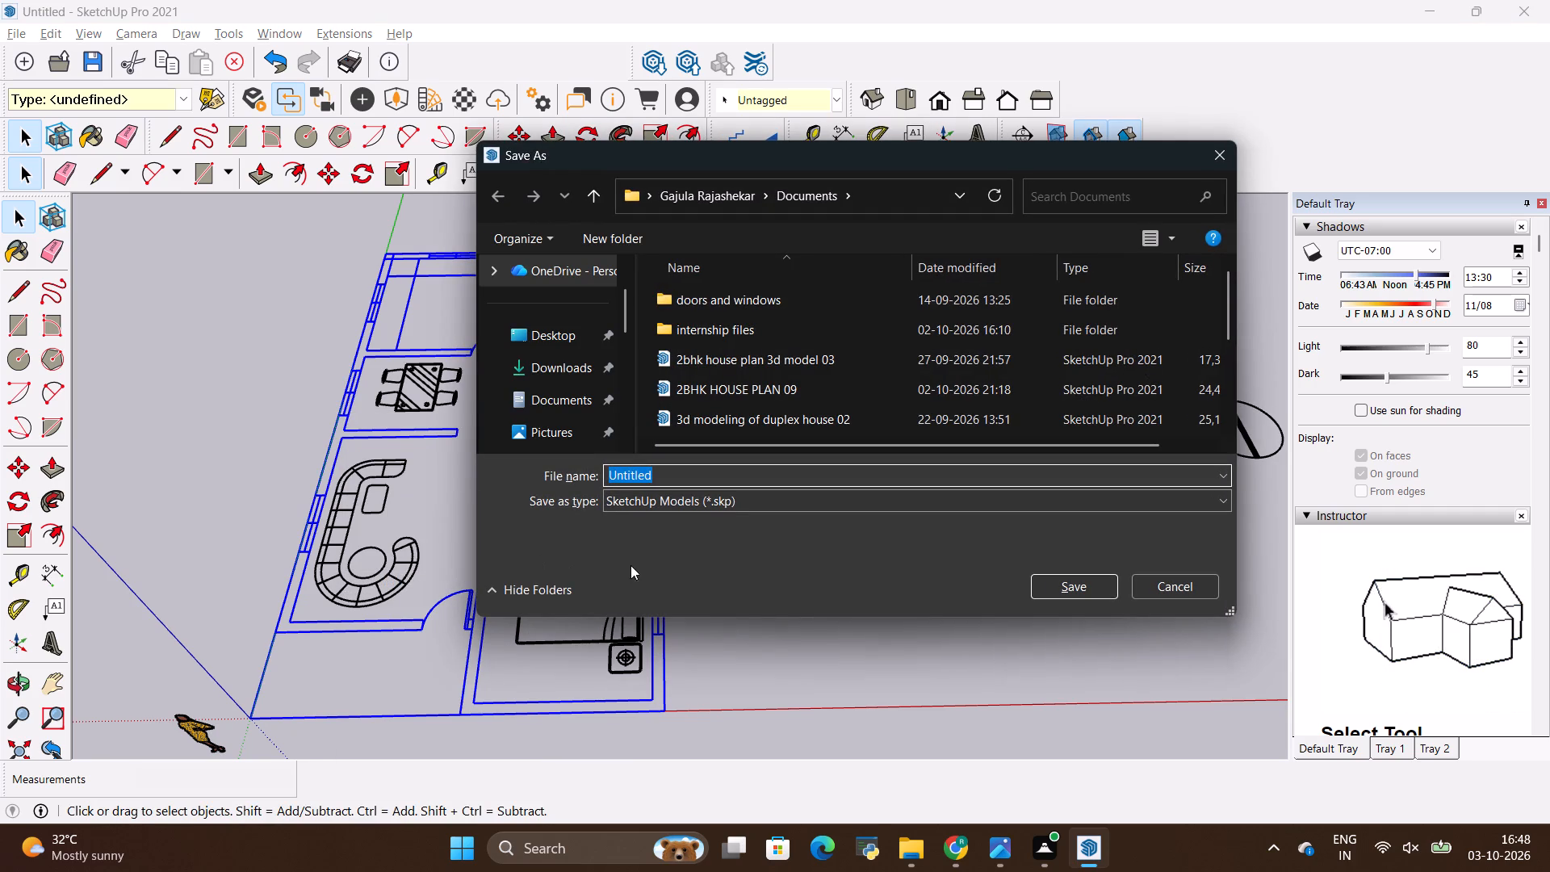
key(BackSpace)
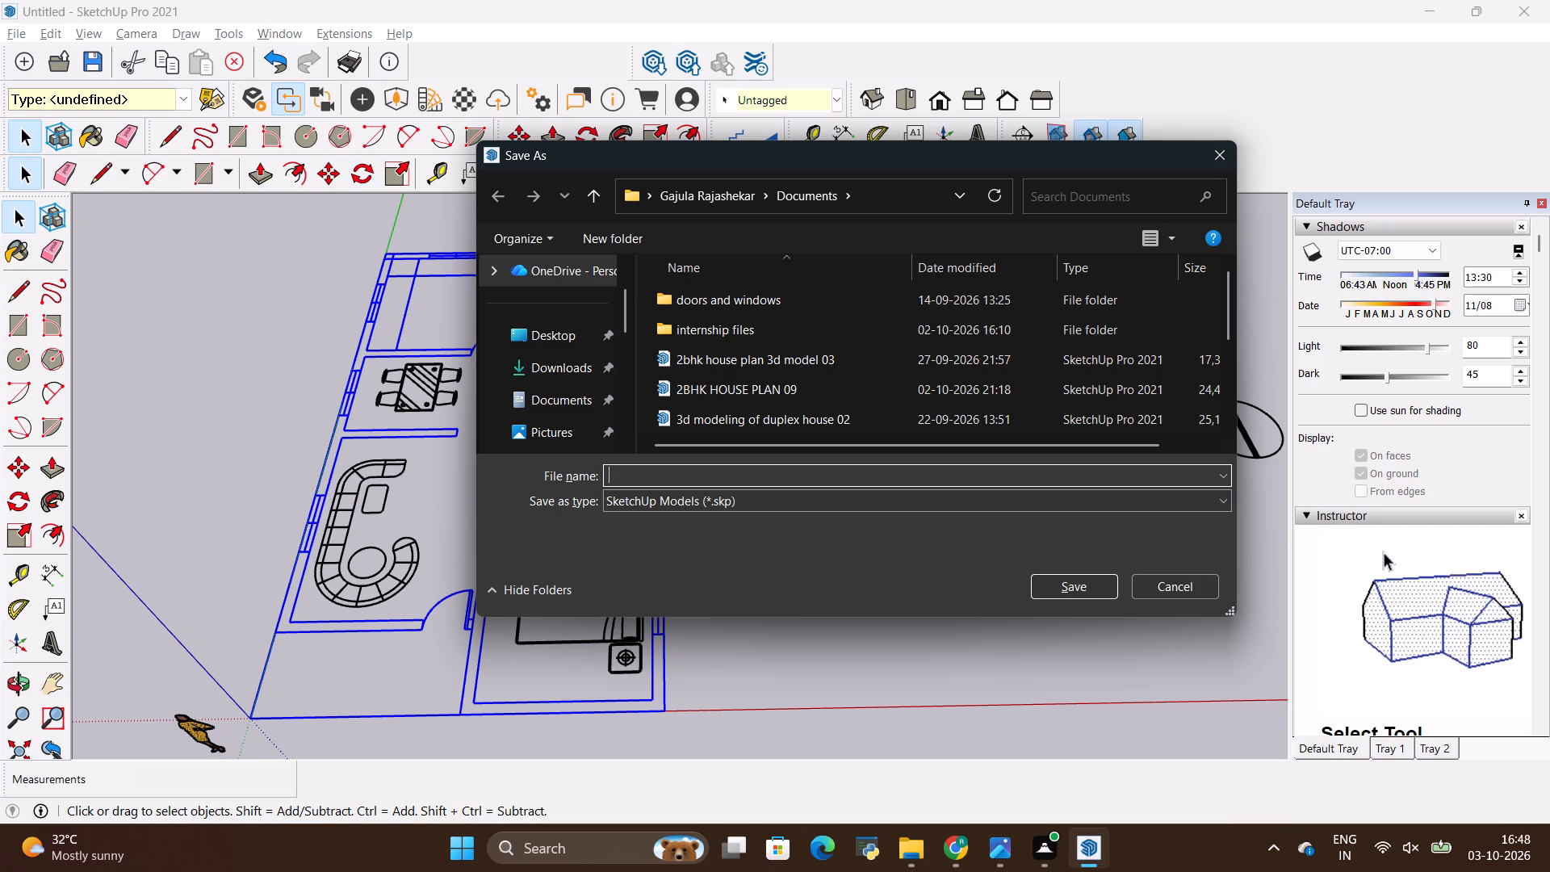
text(HOUSE)
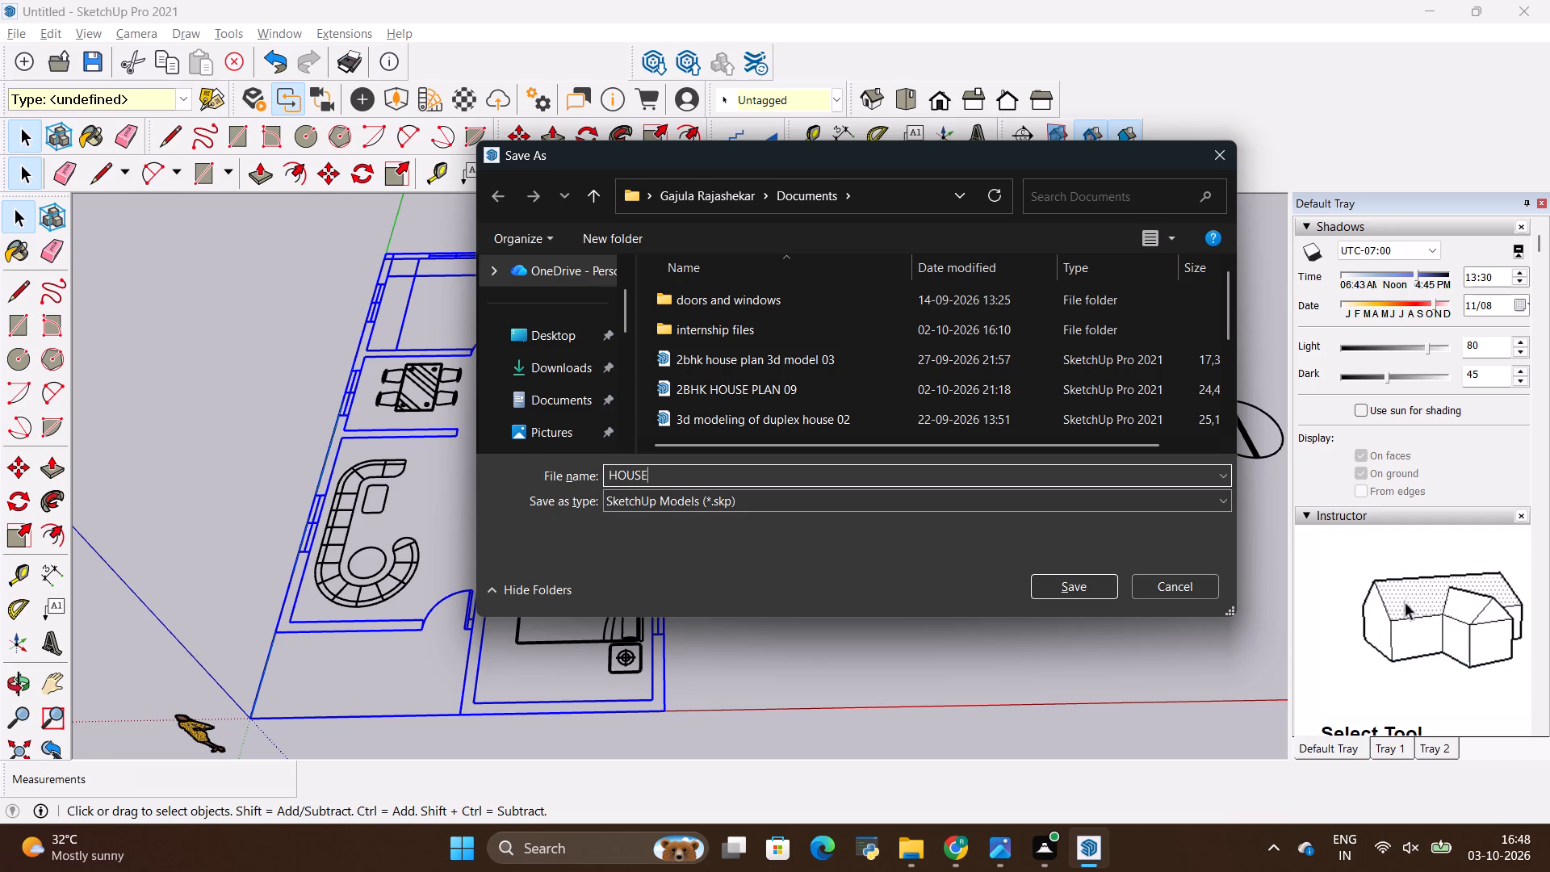
key(space)
text(FLOOR)
key(space)
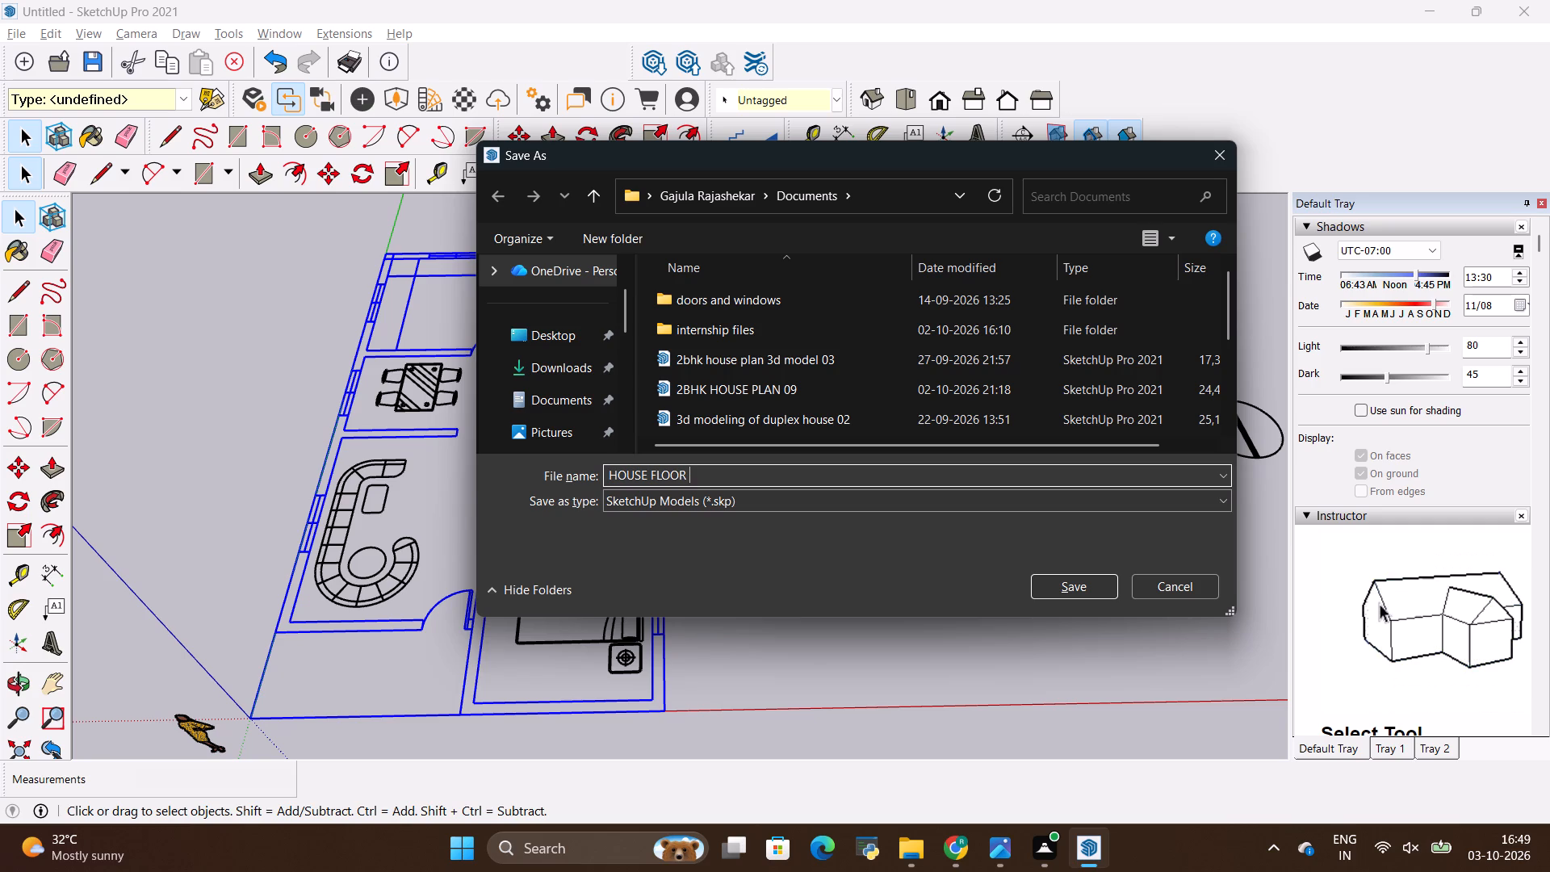
text(PL)
text(AN)
key(space)
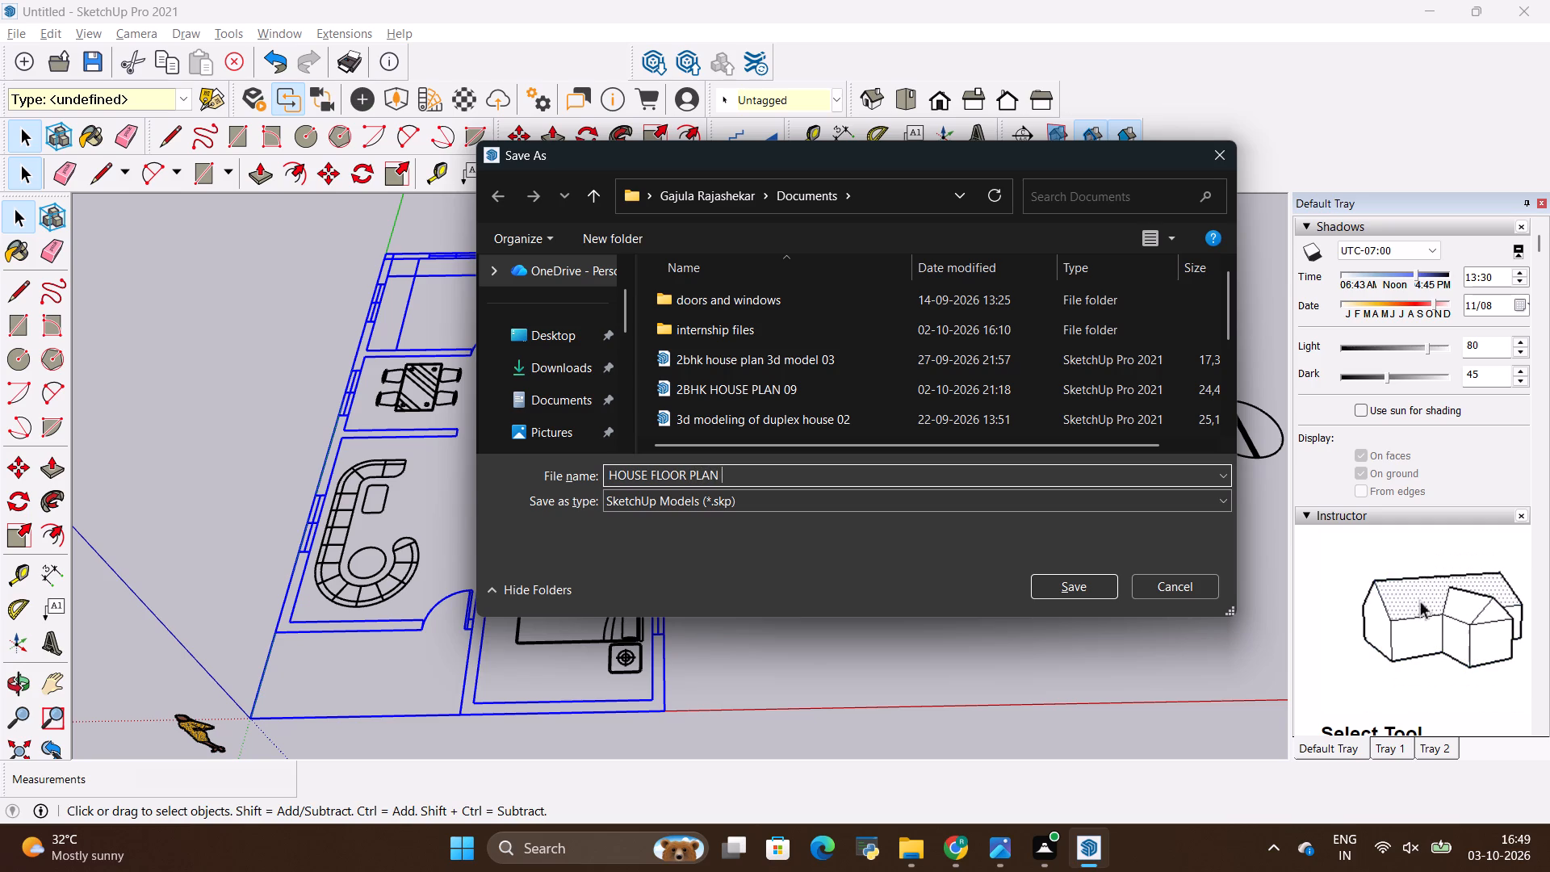
text(10)
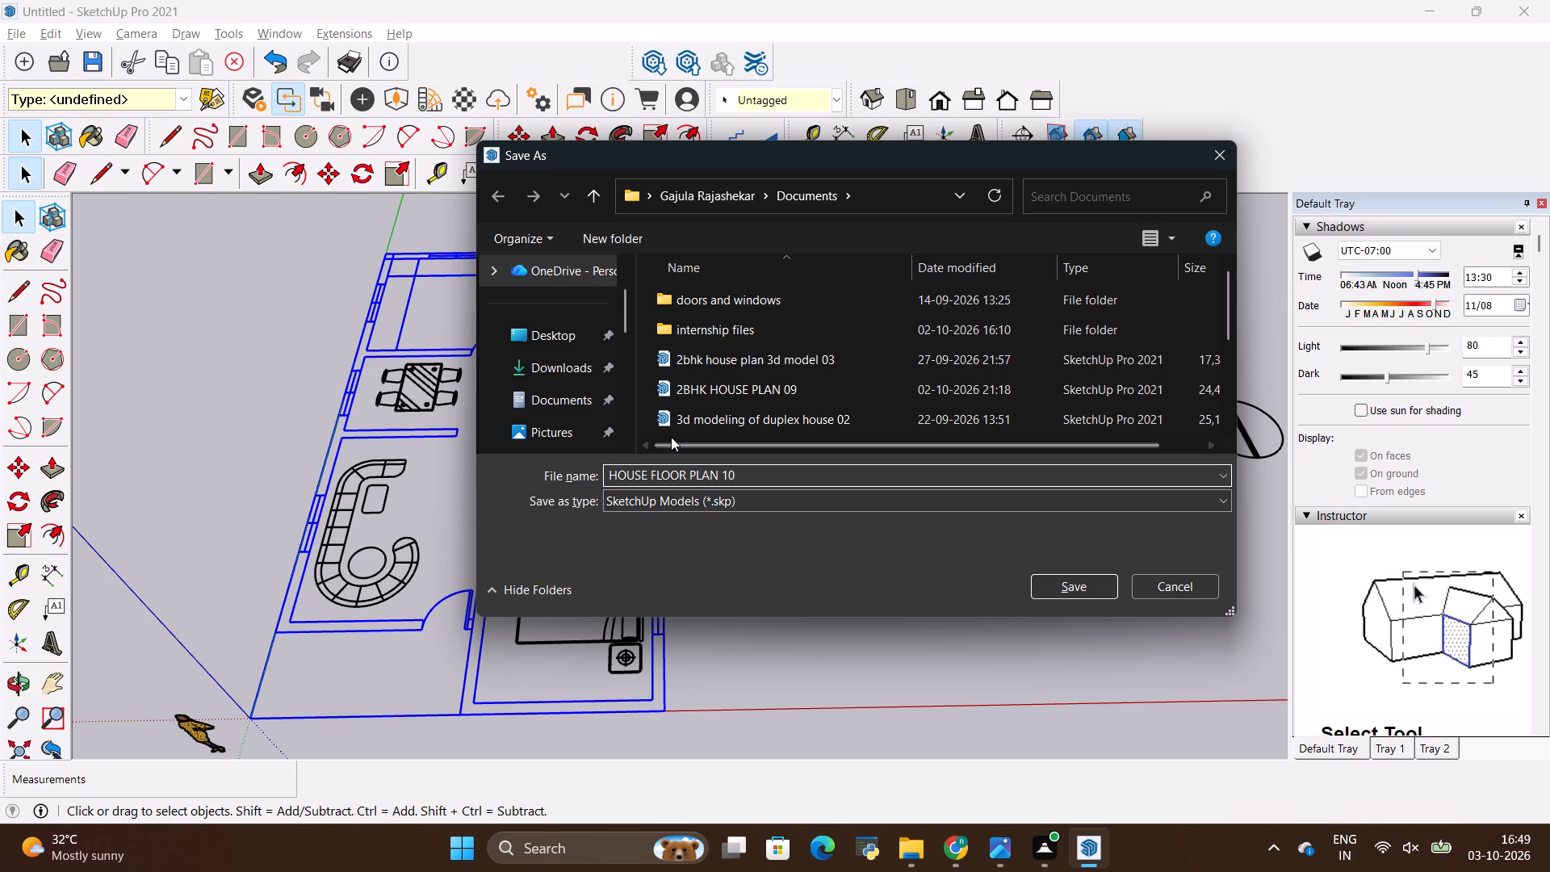
click(1037, 589)
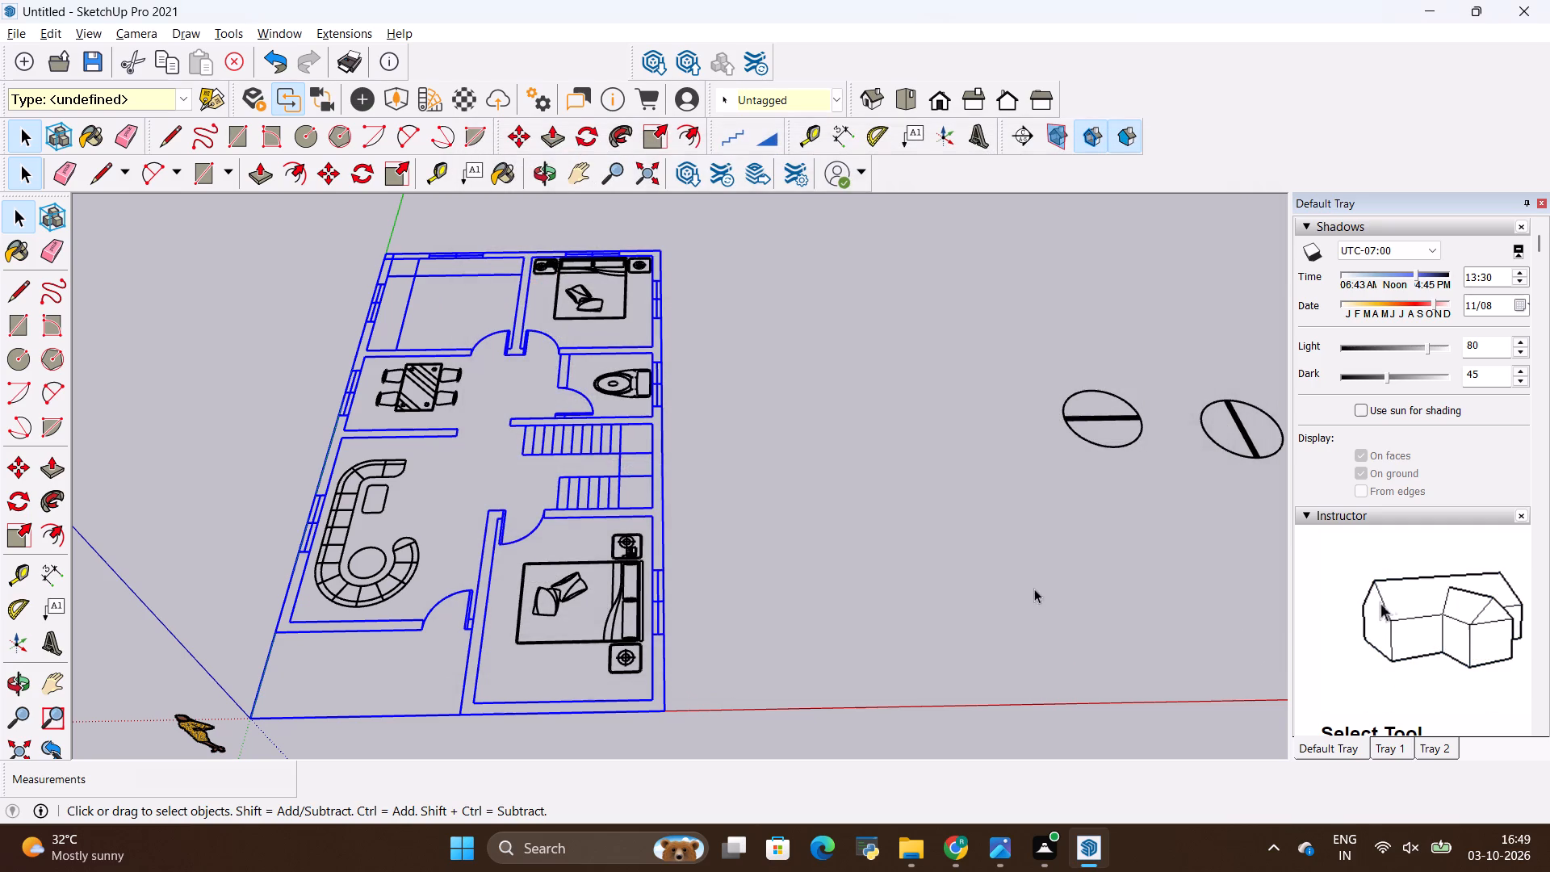
Deselect the grouped floor plan lines.
scroll(675, 514, down, 2)
scroll(580, 303, up, 4)
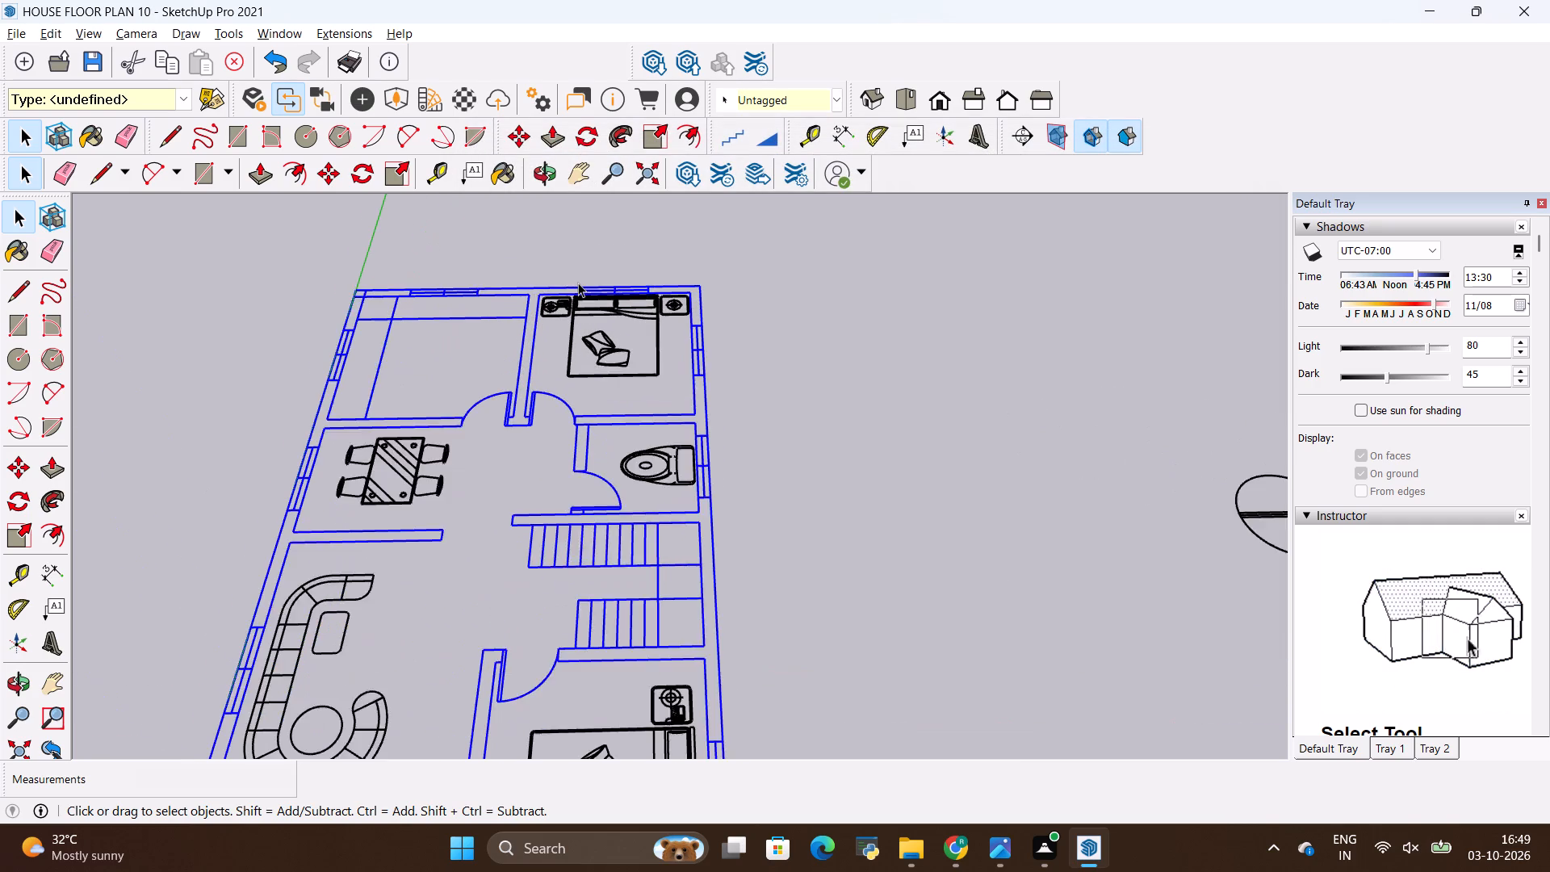
scroll(578, 283, up, 1)
key(Escape)
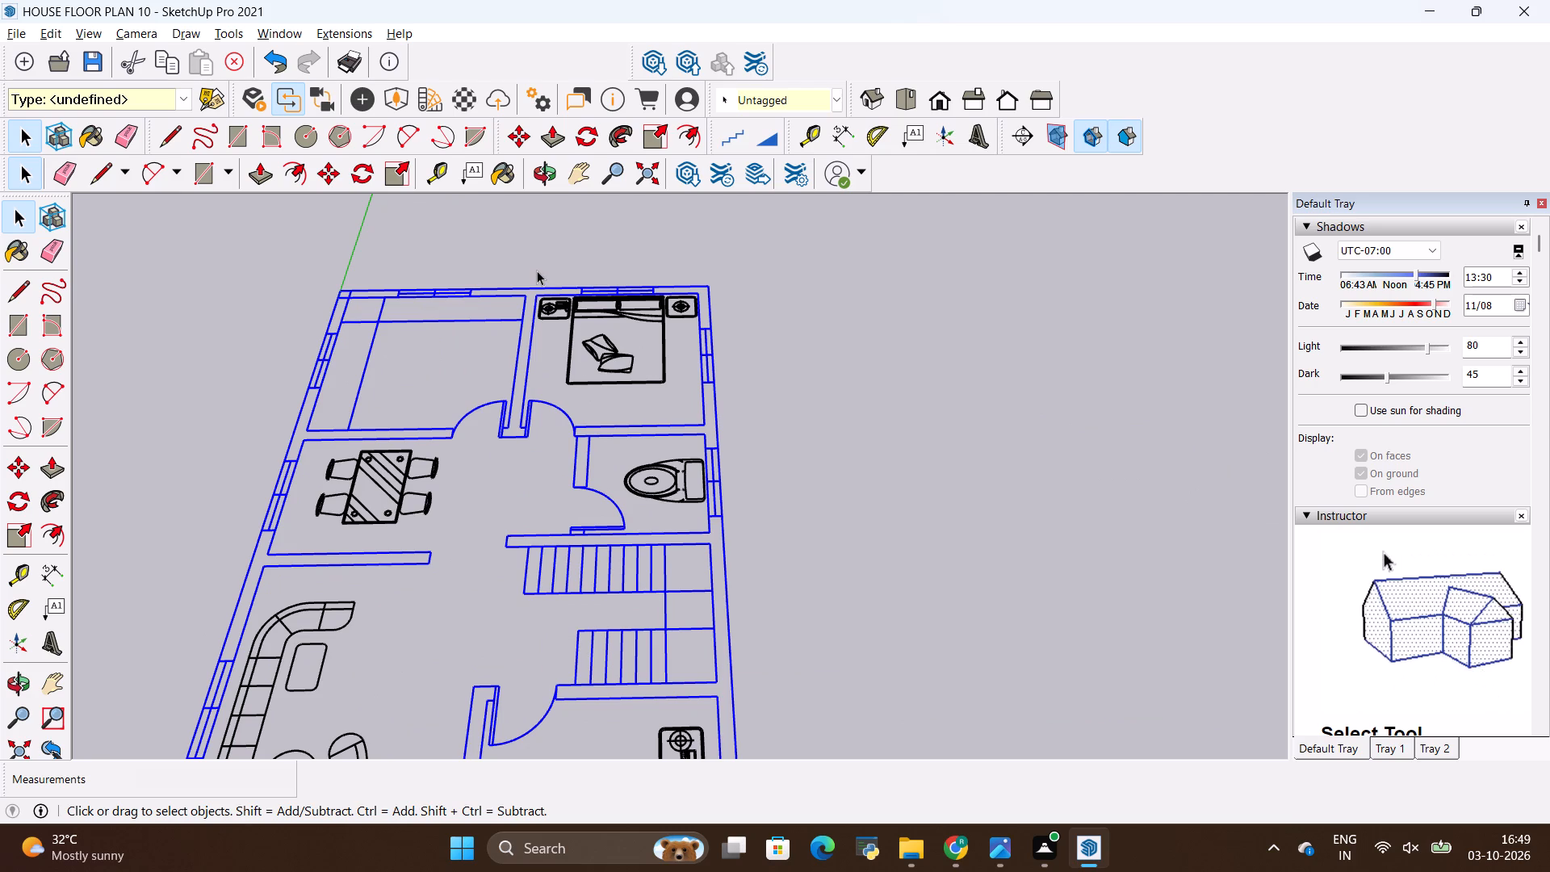
key(space)
click(537, 270)
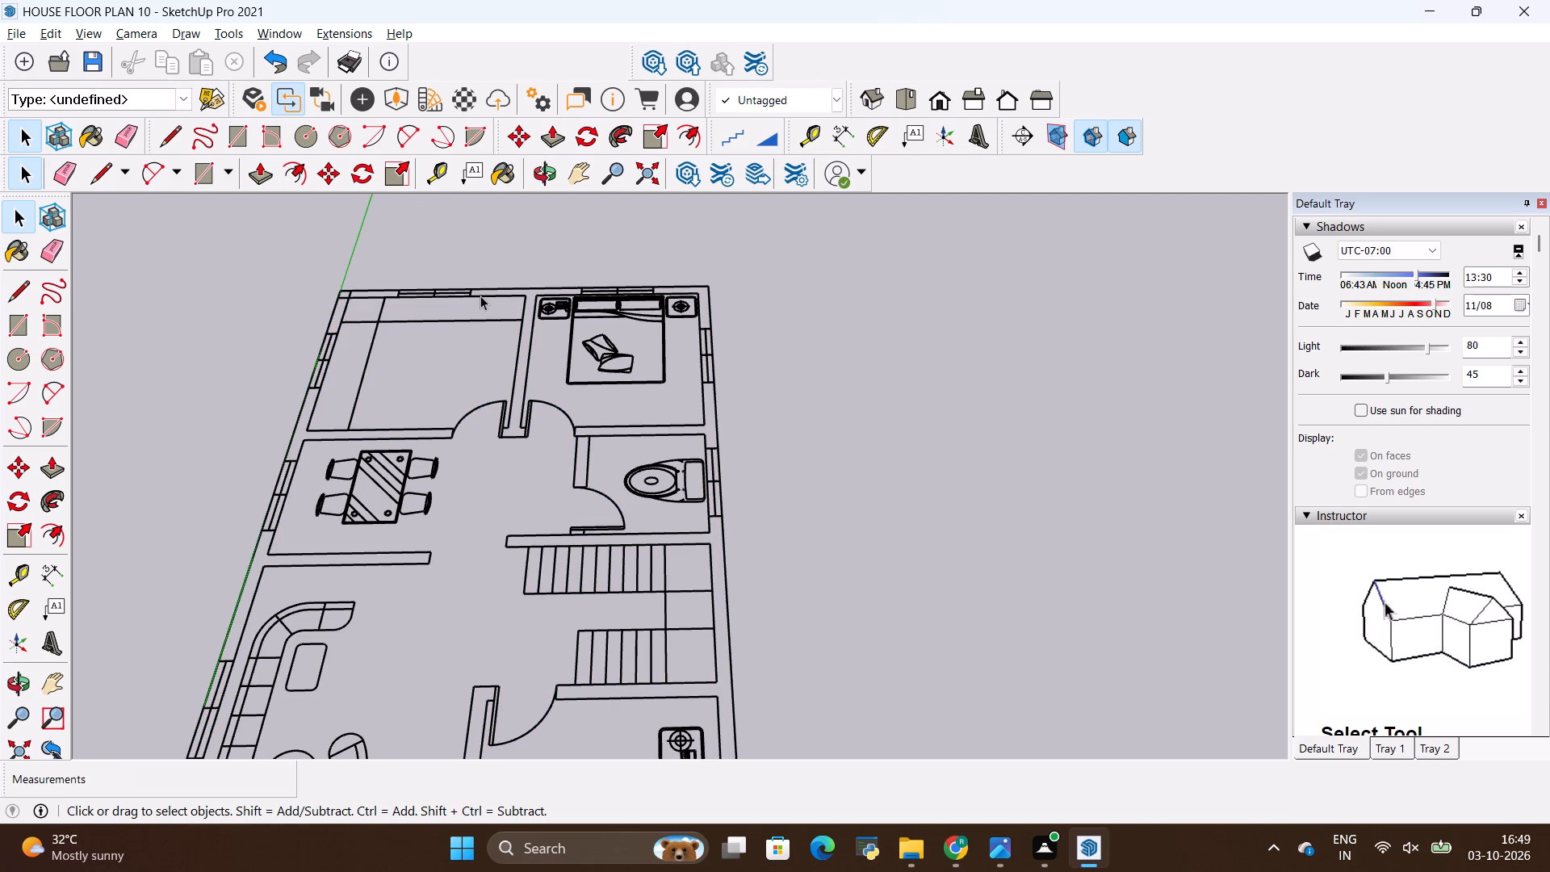
Draw a rectangle over the rear wall segment from the outer corner at the green axis to the first window.
click(465, 291)
scroll(480, 270, up, 3)
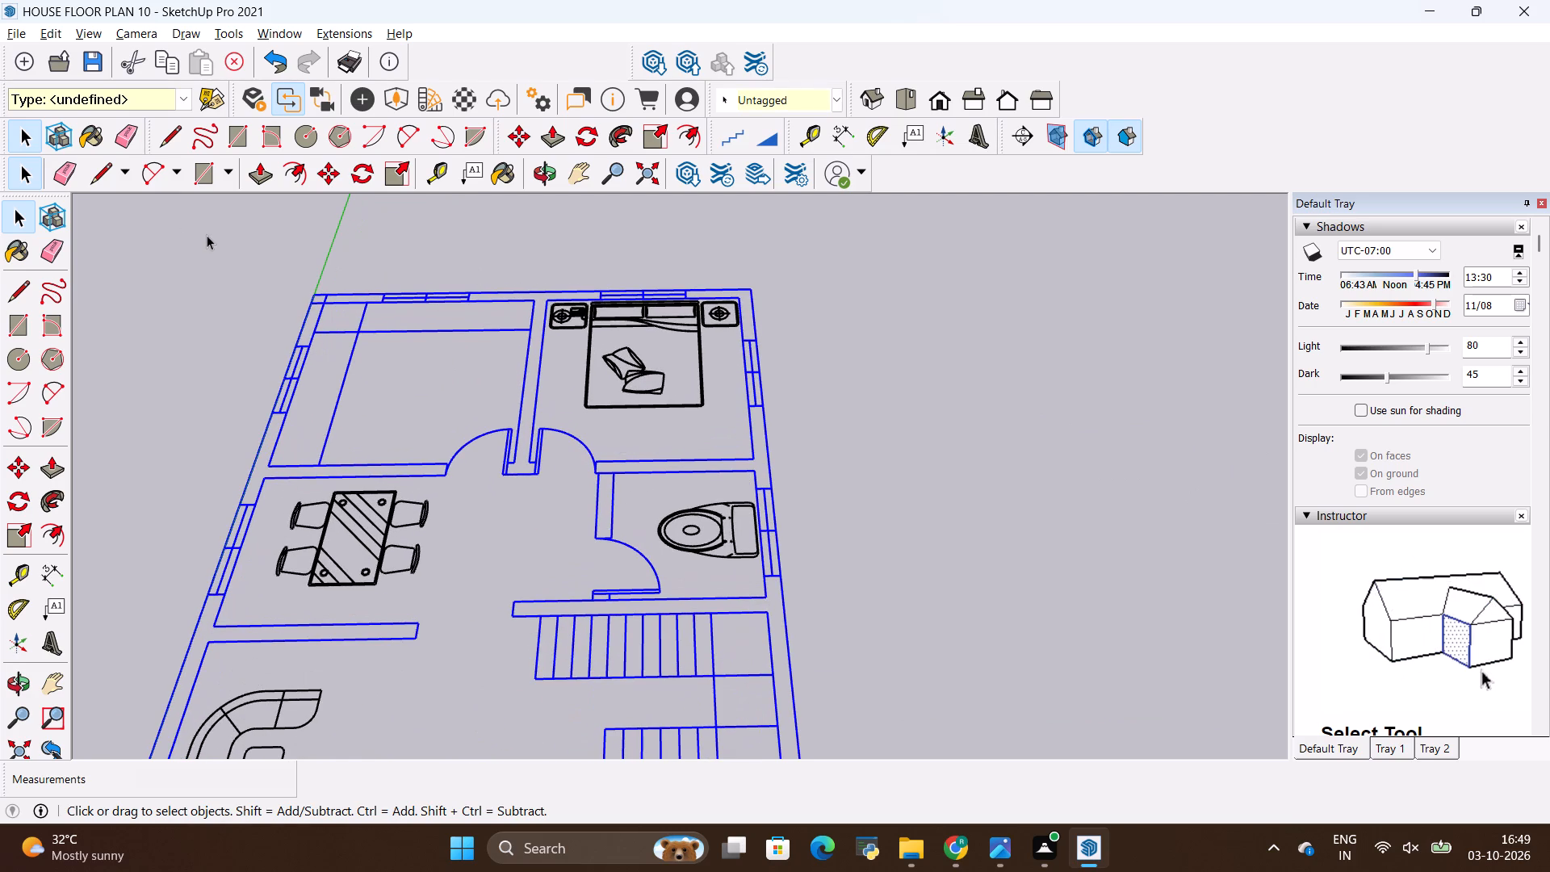
key(r)
scroll(253, 285, up, 17)
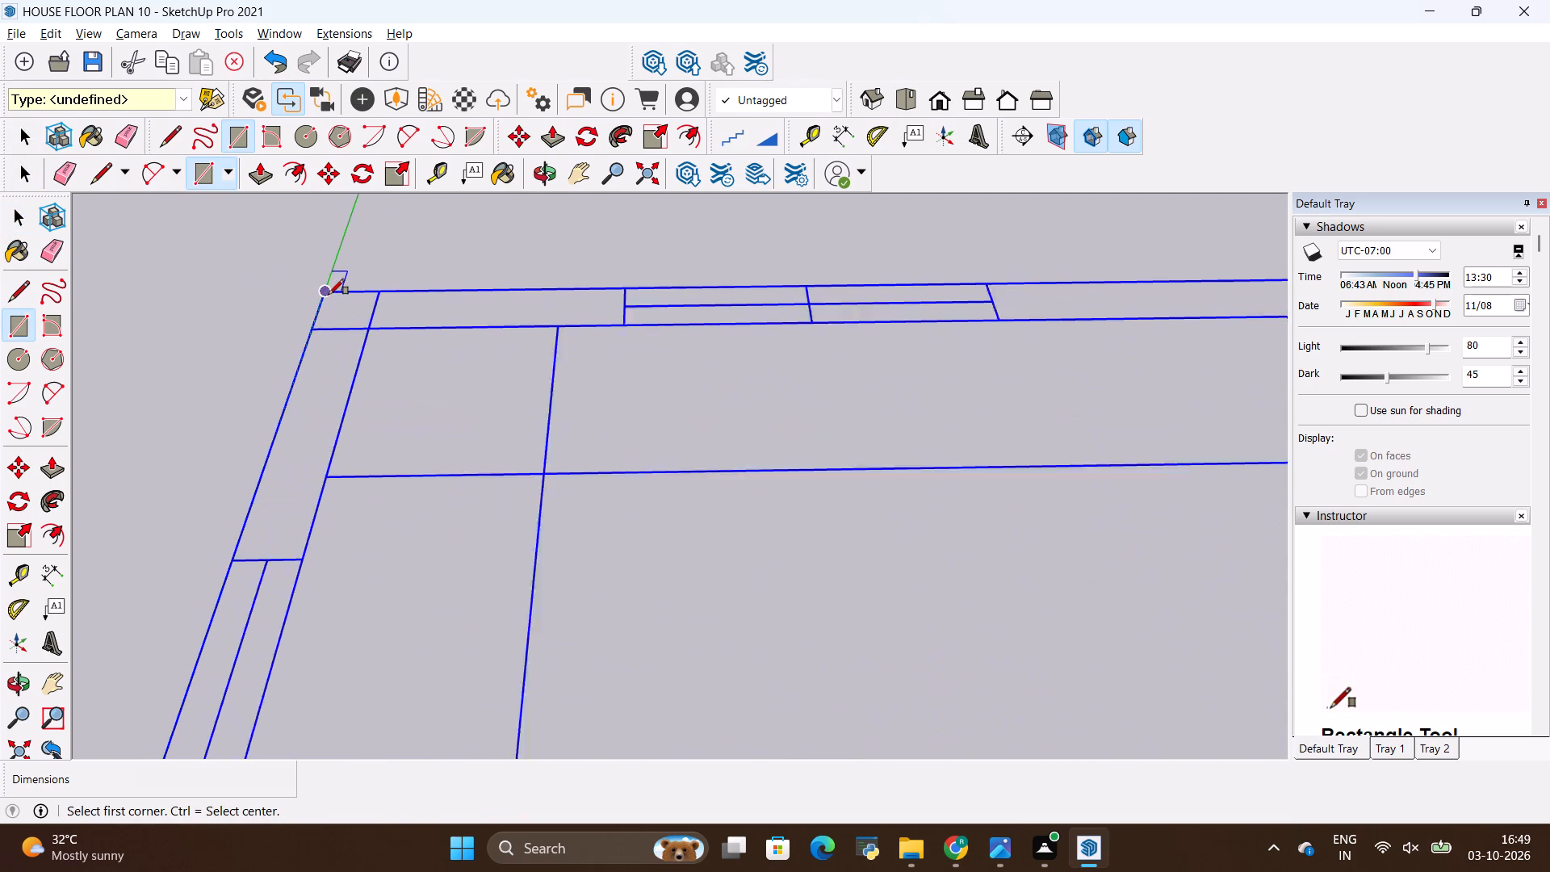
scroll(329, 295, up, 2)
scroll(298, 350, down, 2)
scroll(325, 319, up, 3)
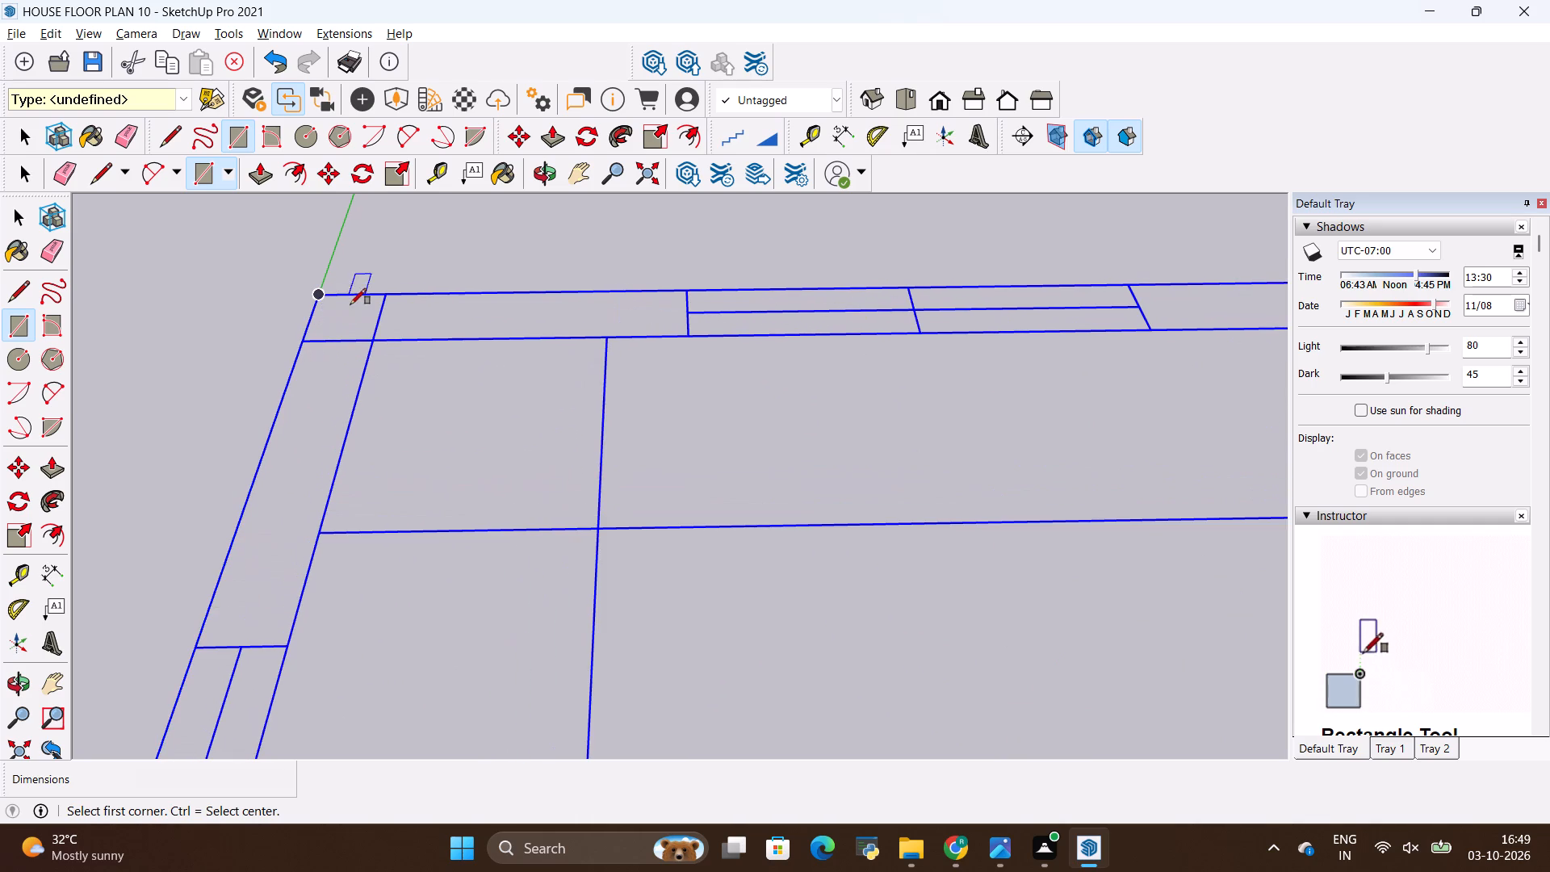
key(r)
key(r)
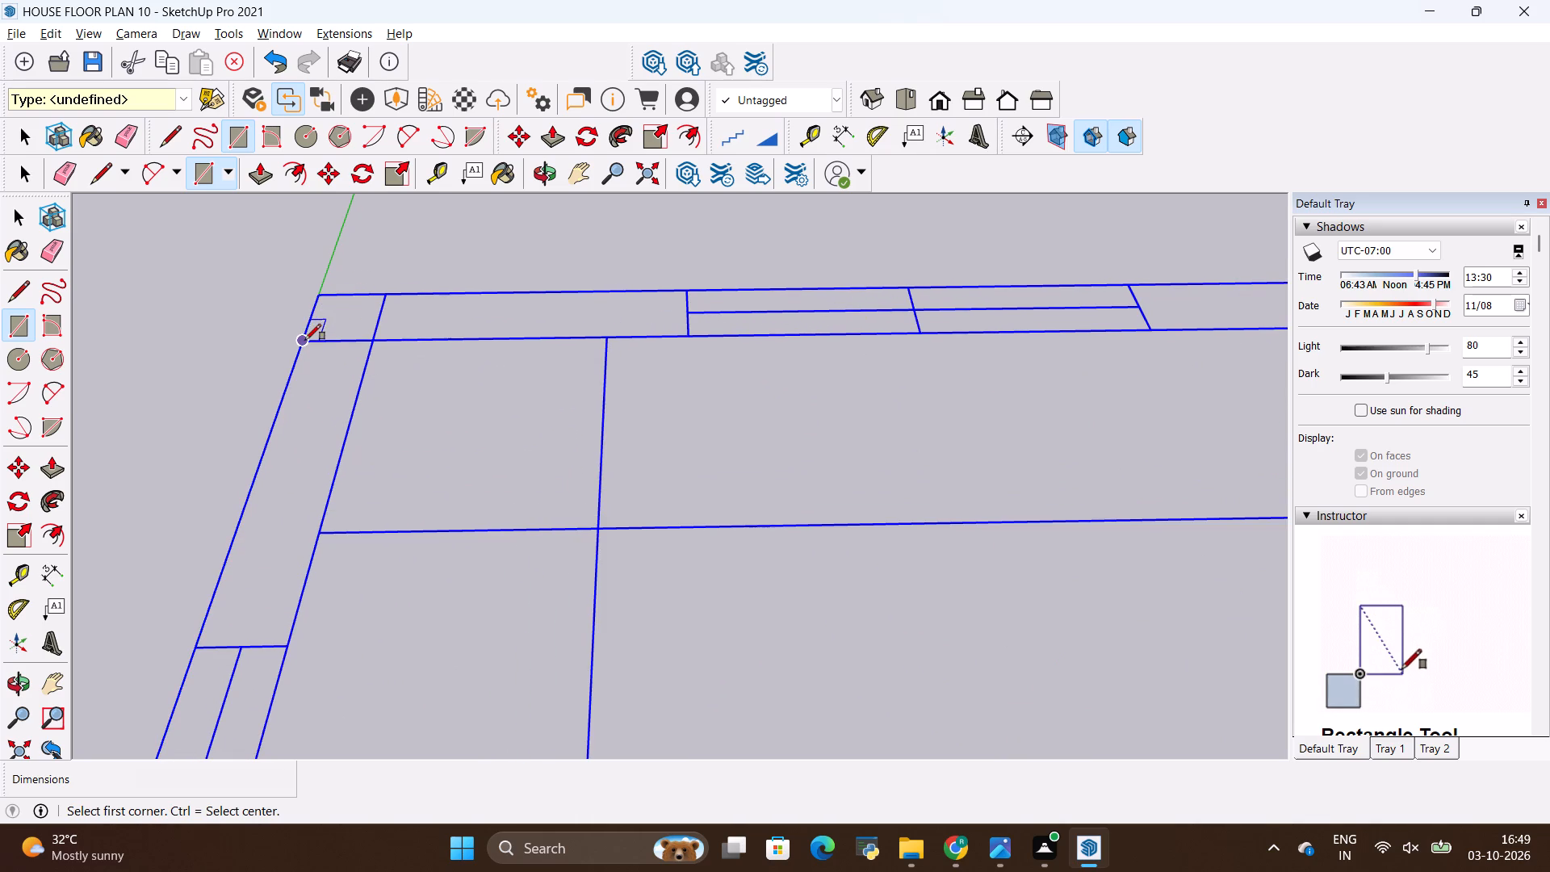
click(299, 348)
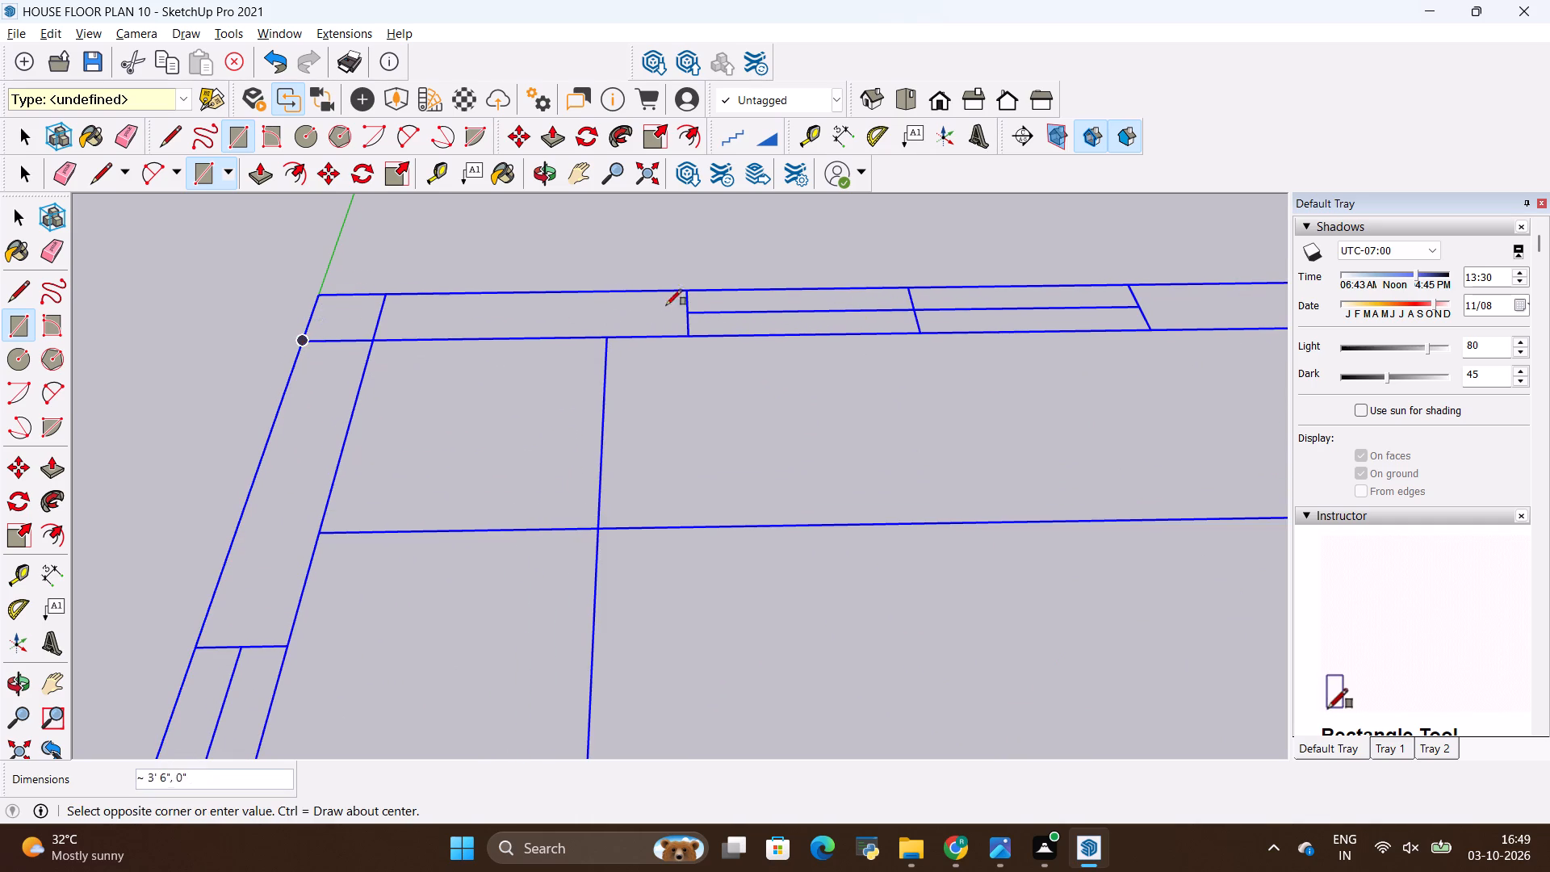
click(692, 286)
Draw a rectangle over the rear wall segment between the two rear windows.
scroll(339, 385, down, 4)
scroll(707, 342, down, 3)
scroll(840, 333, down, 4)
scroll(1032, 270, up, 8)
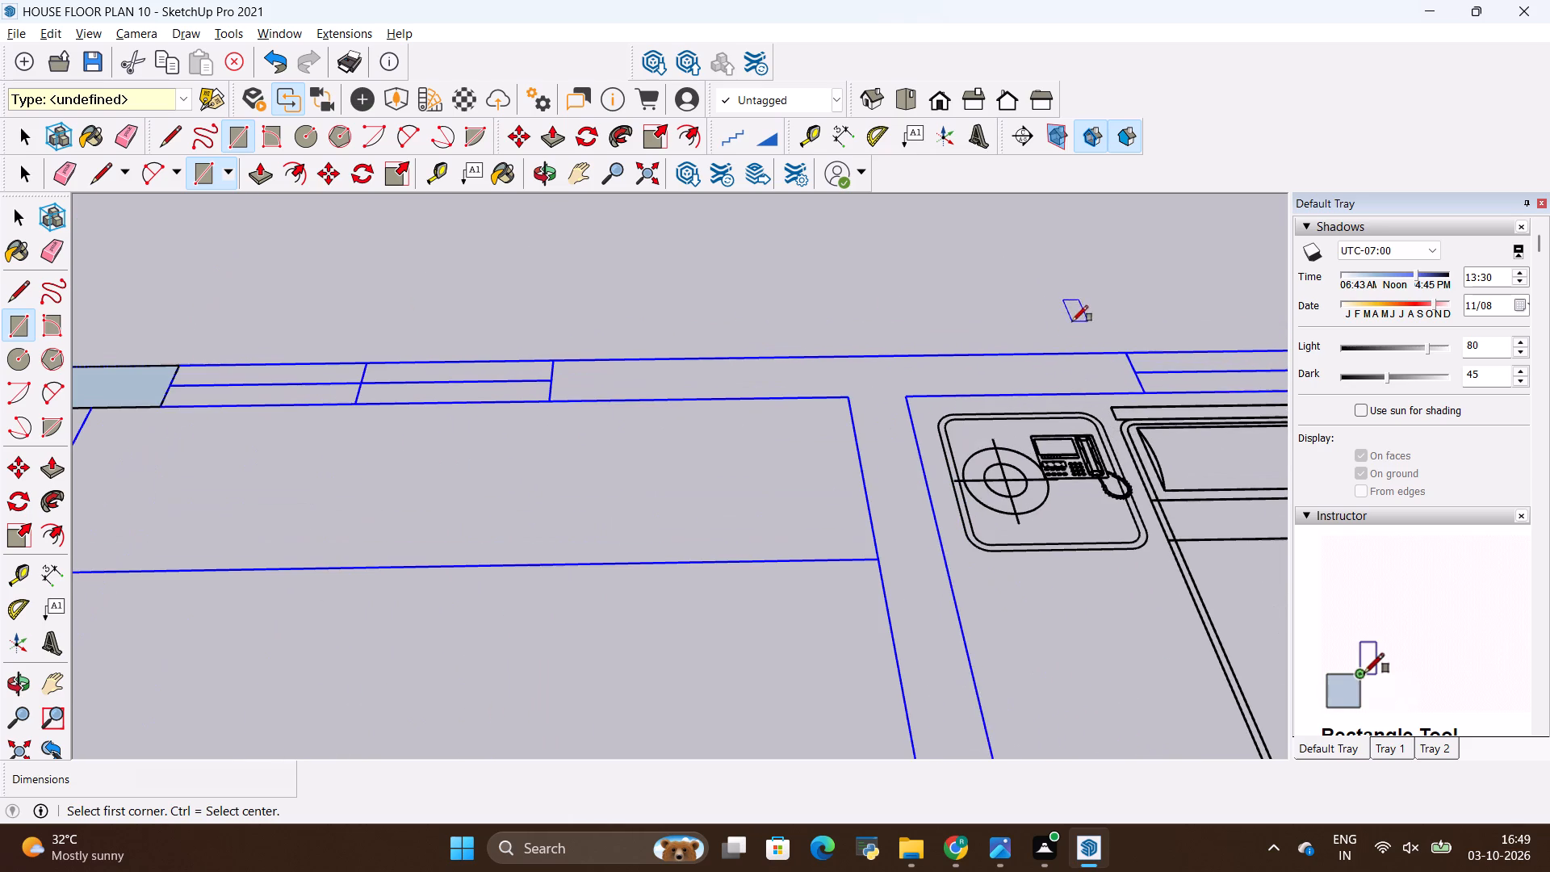
click(553, 394)
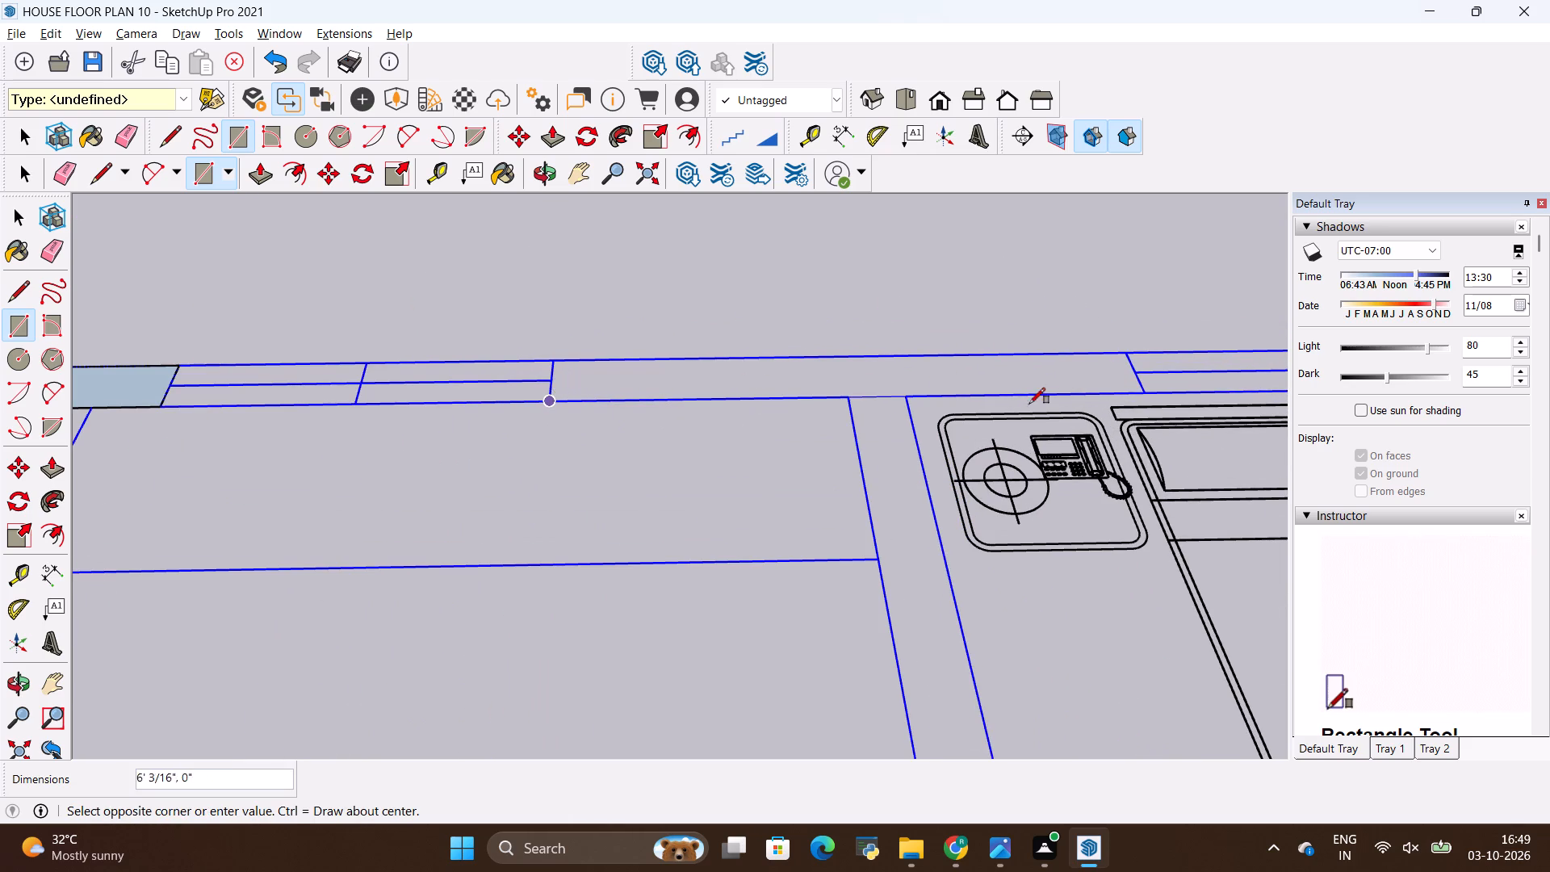
click(1133, 355)
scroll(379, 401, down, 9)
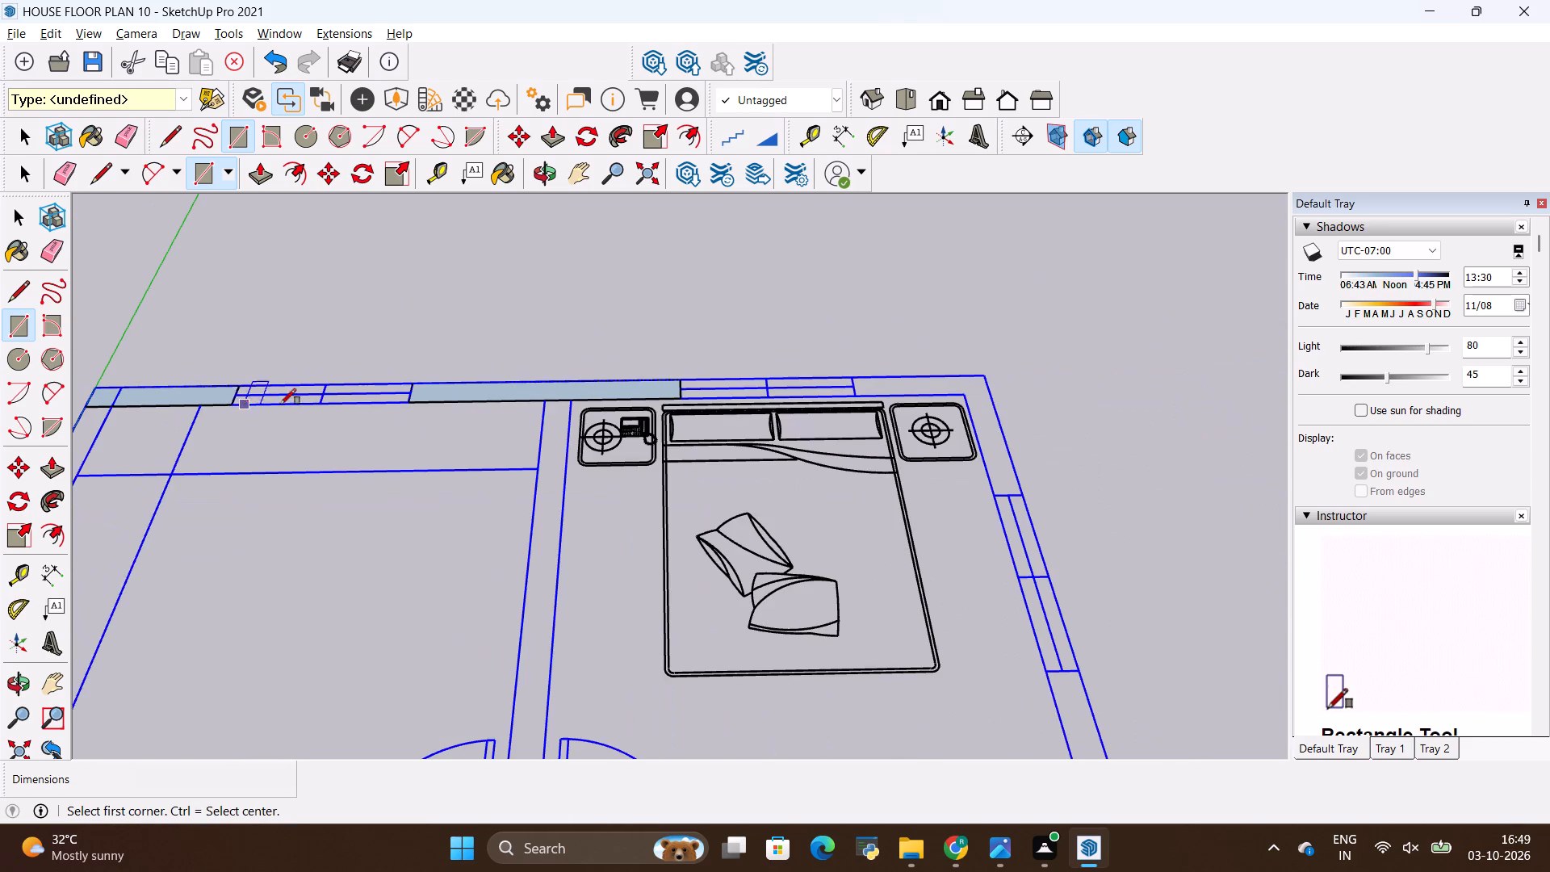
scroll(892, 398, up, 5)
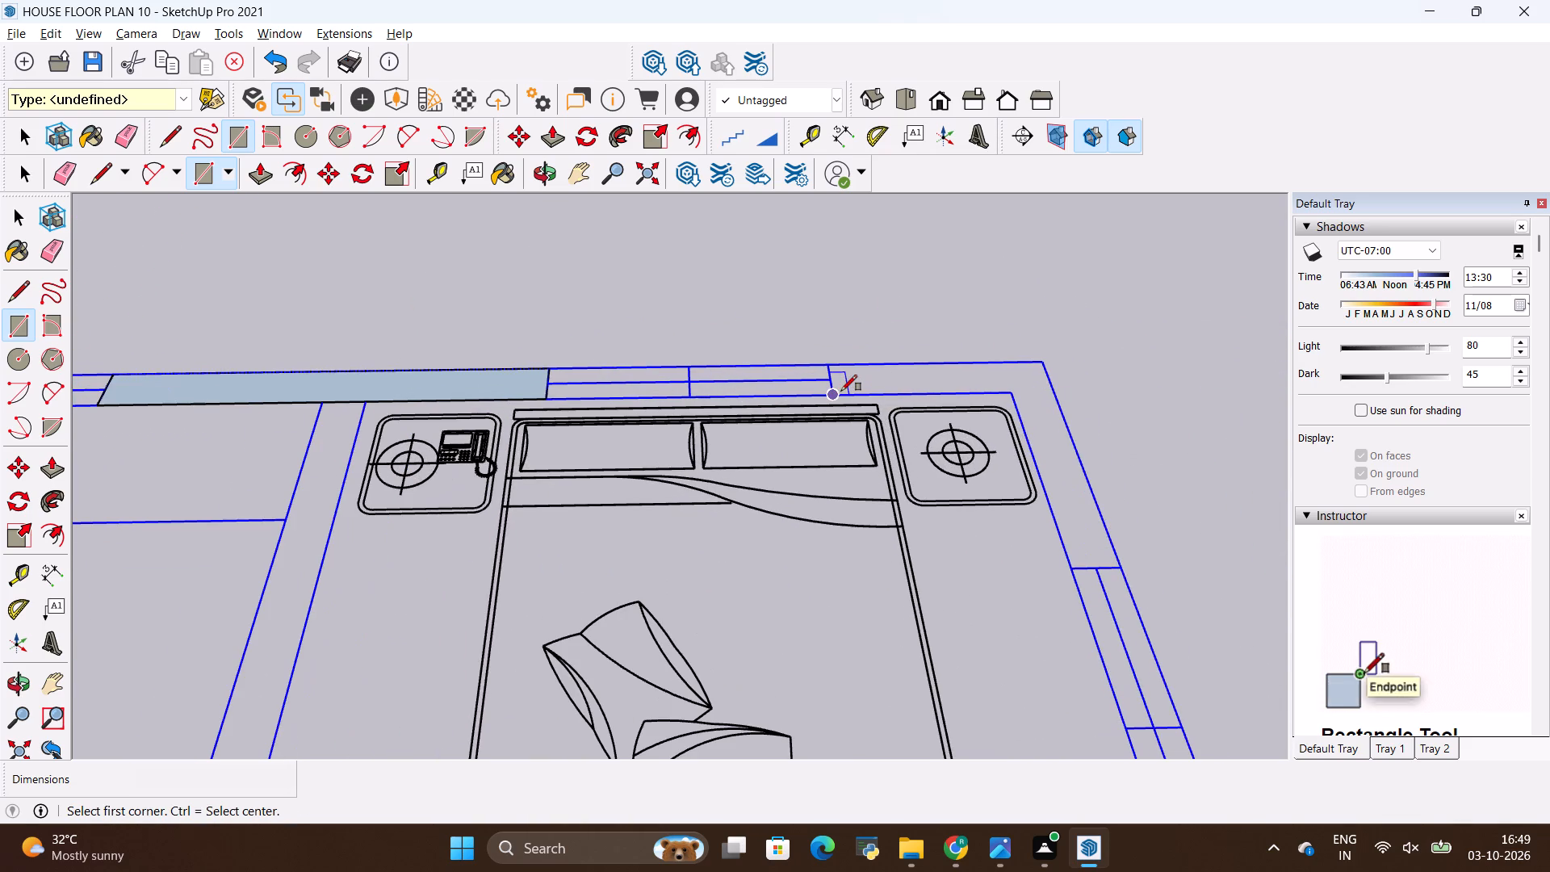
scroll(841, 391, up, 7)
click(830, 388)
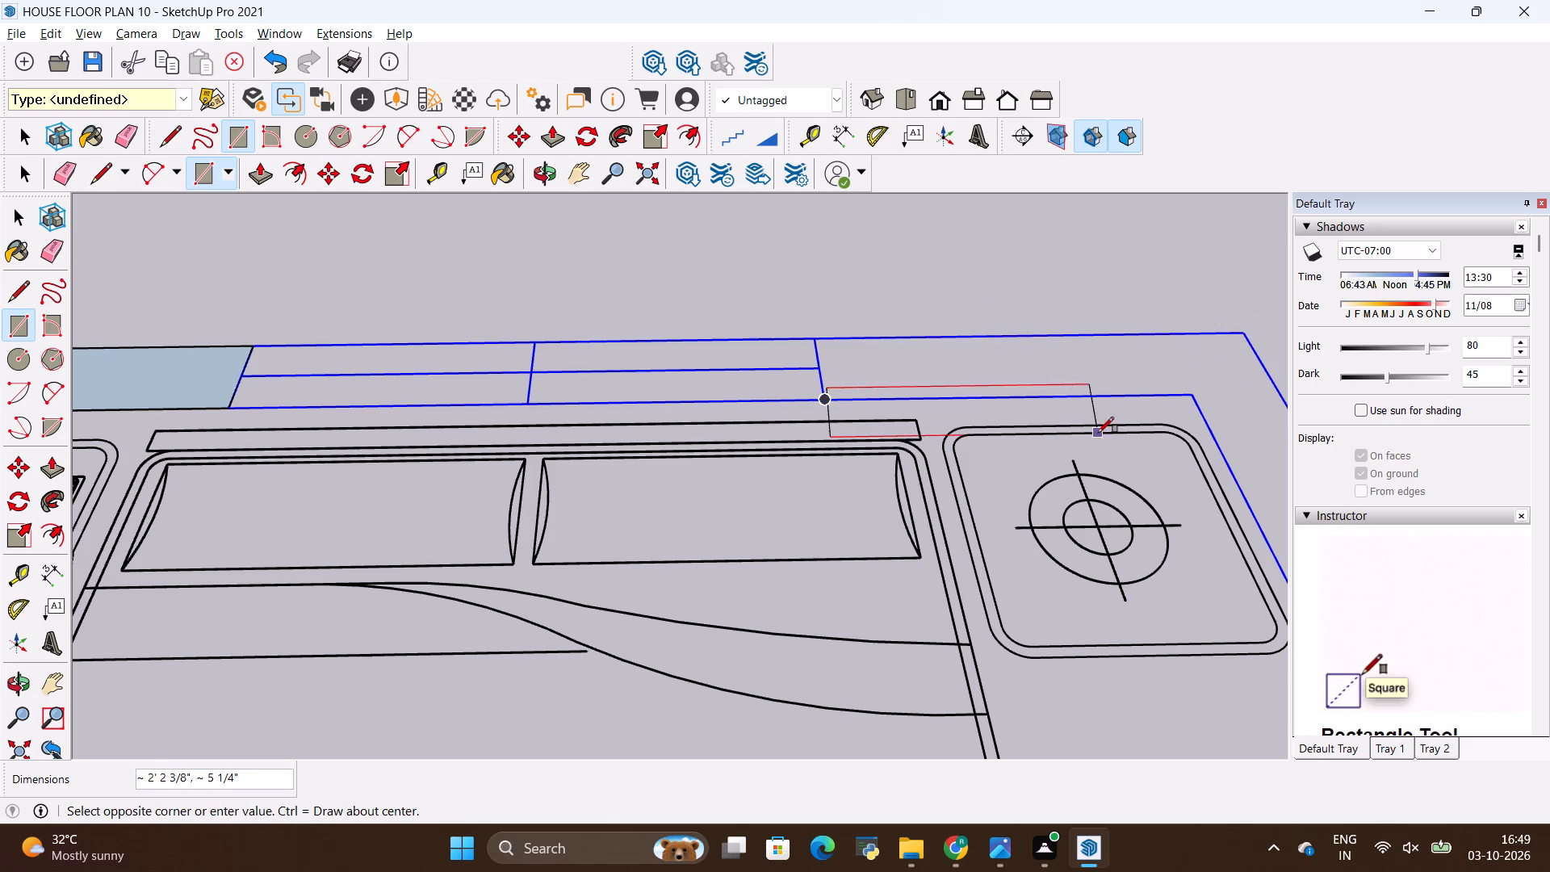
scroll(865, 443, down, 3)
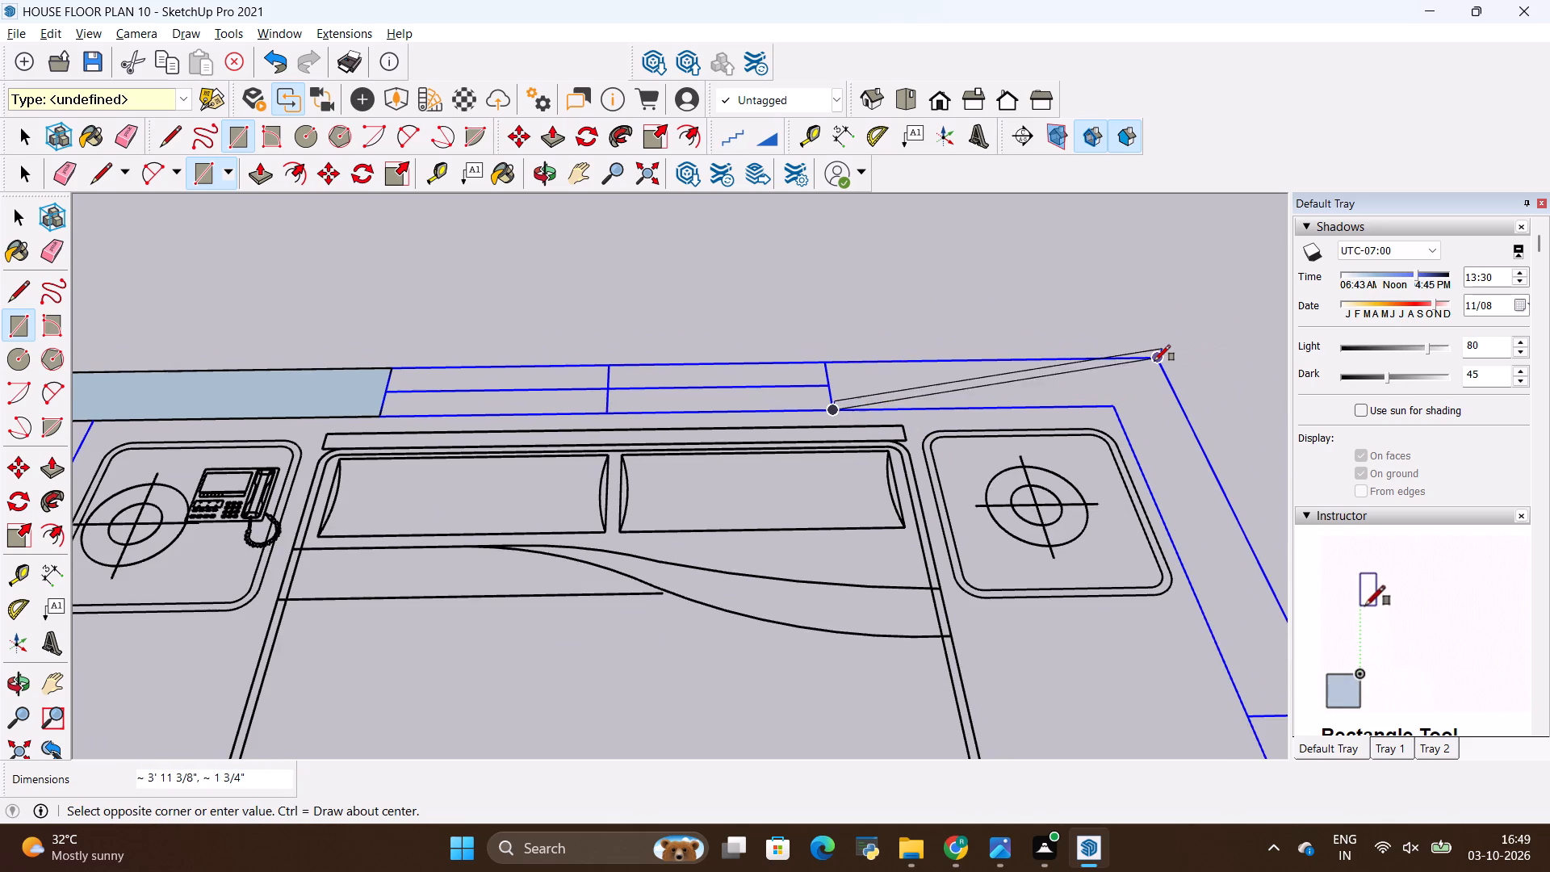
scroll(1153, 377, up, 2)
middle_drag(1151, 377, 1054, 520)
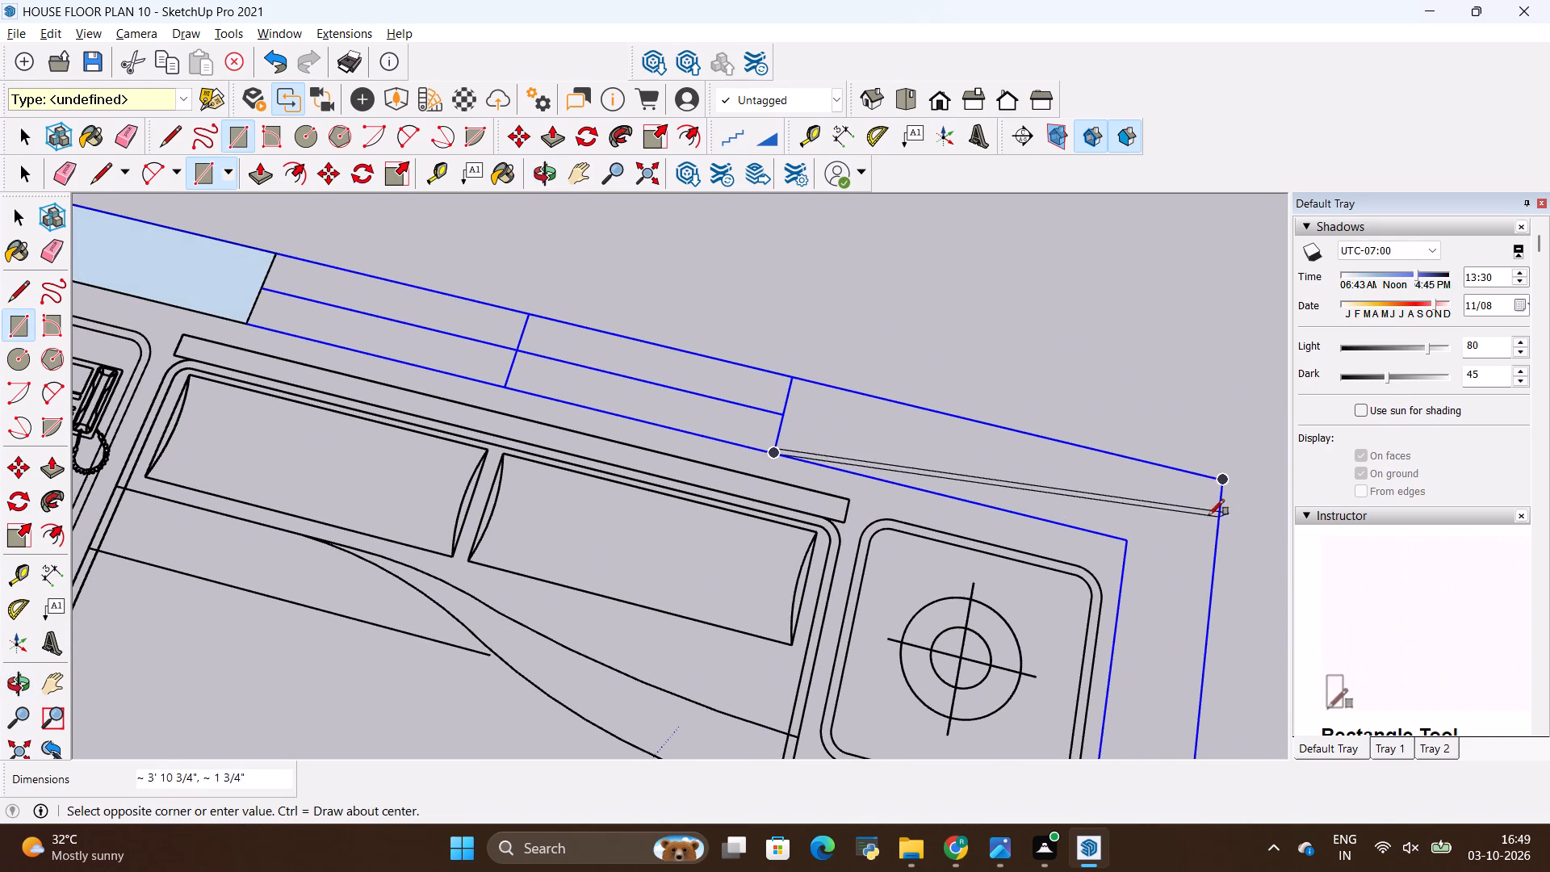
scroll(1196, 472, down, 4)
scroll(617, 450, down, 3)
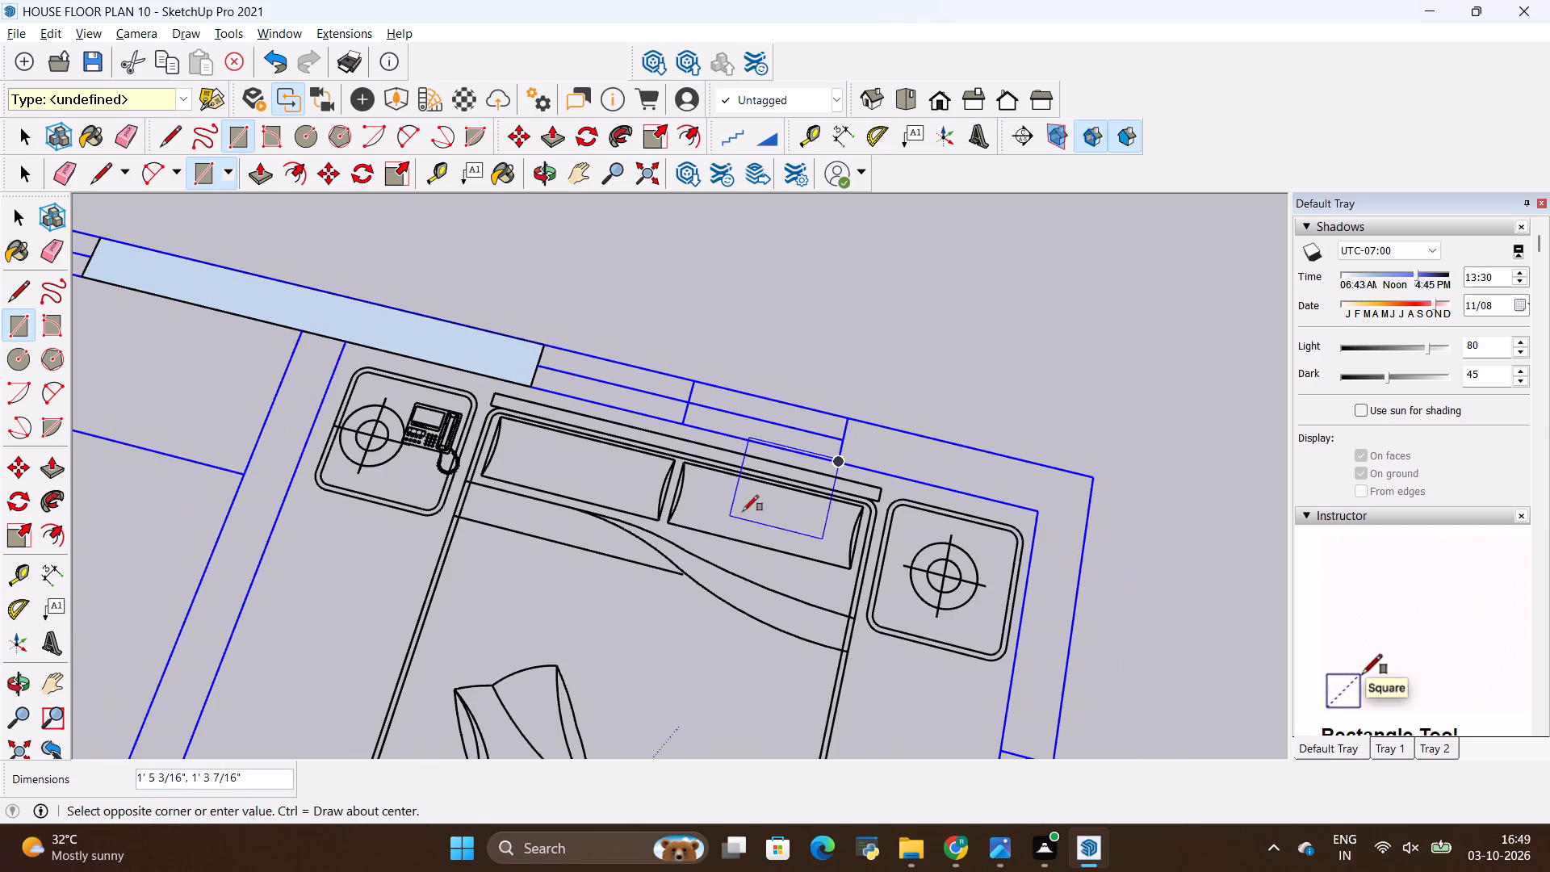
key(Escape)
Draw a 3' 10 1/2" by 9" rectangle over the rear wall from the bedroom window to the outer corner.
middle_drag(950, 603, 1022, 510)
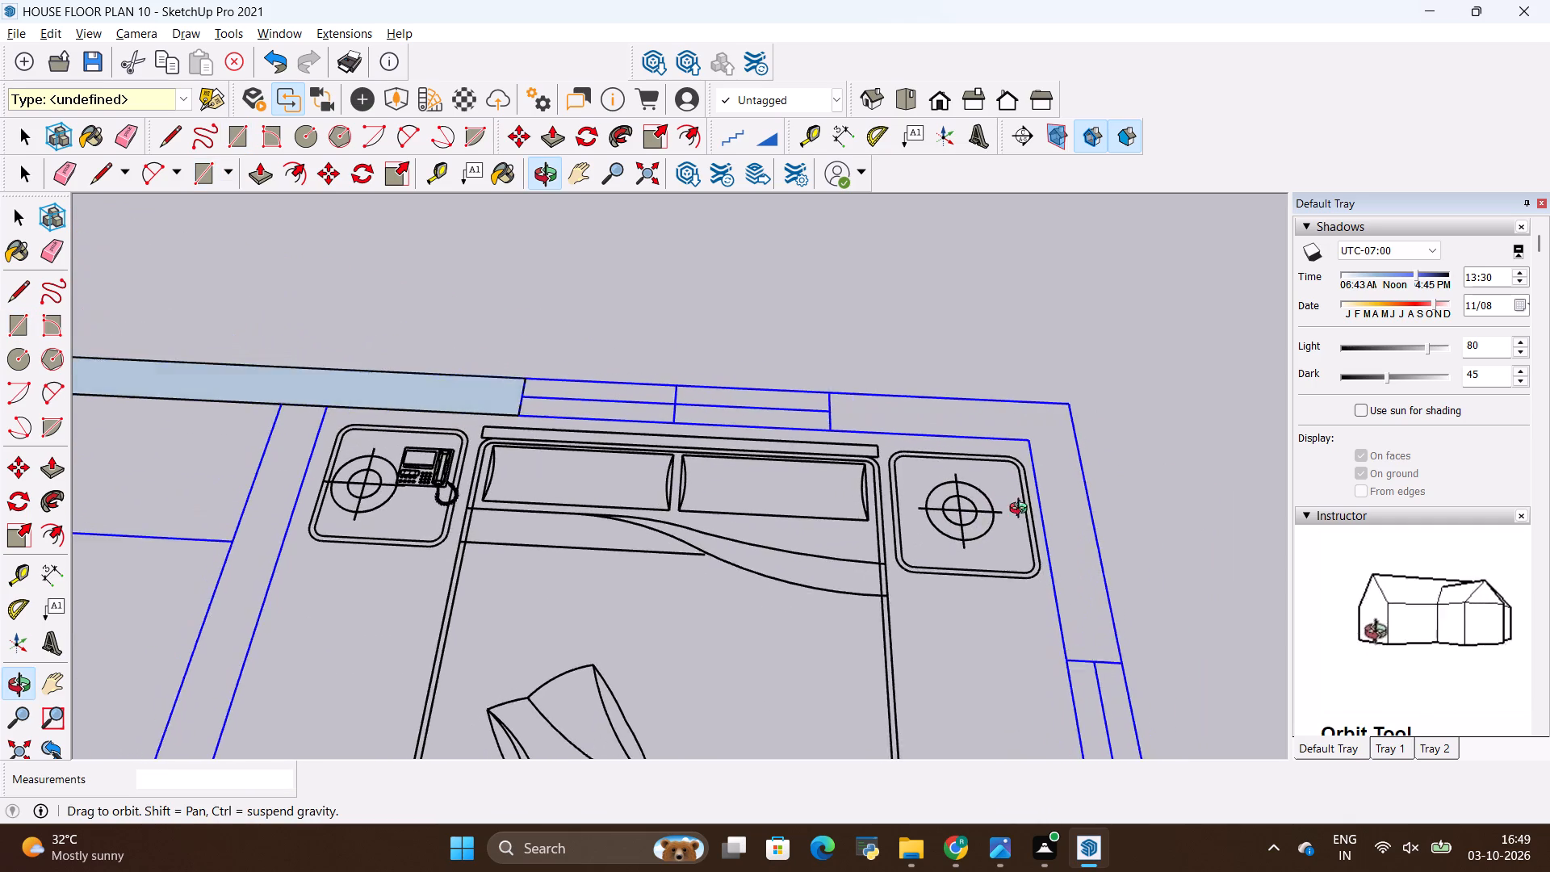
middle_drag(1022, 510, 1024, 592)
scroll(1024, 592, down, 1)
key(r)
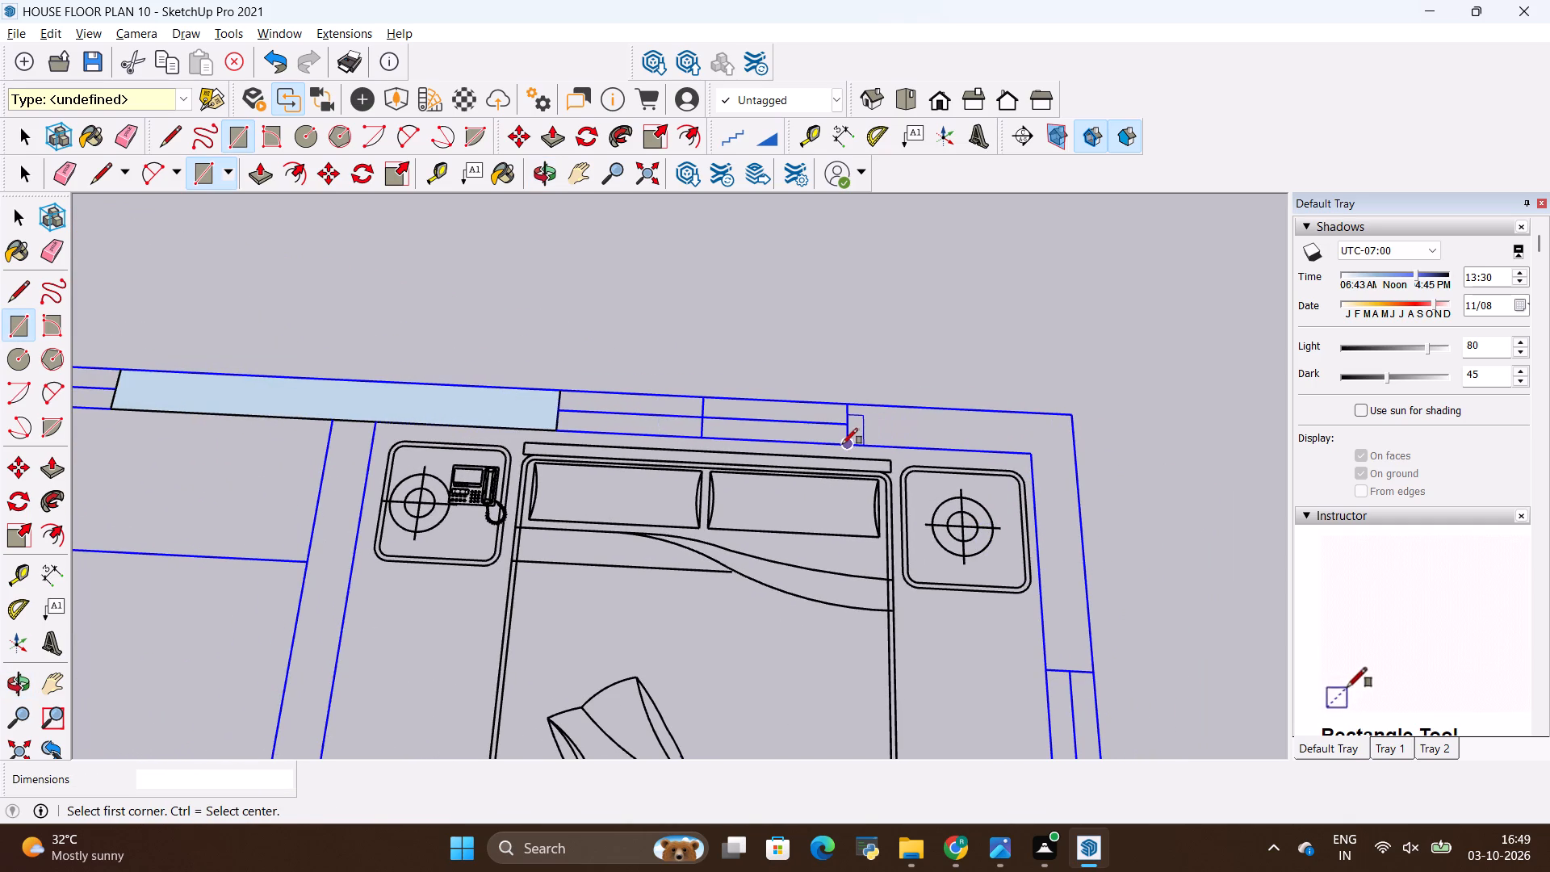
click(840, 442)
click(1072, 421)
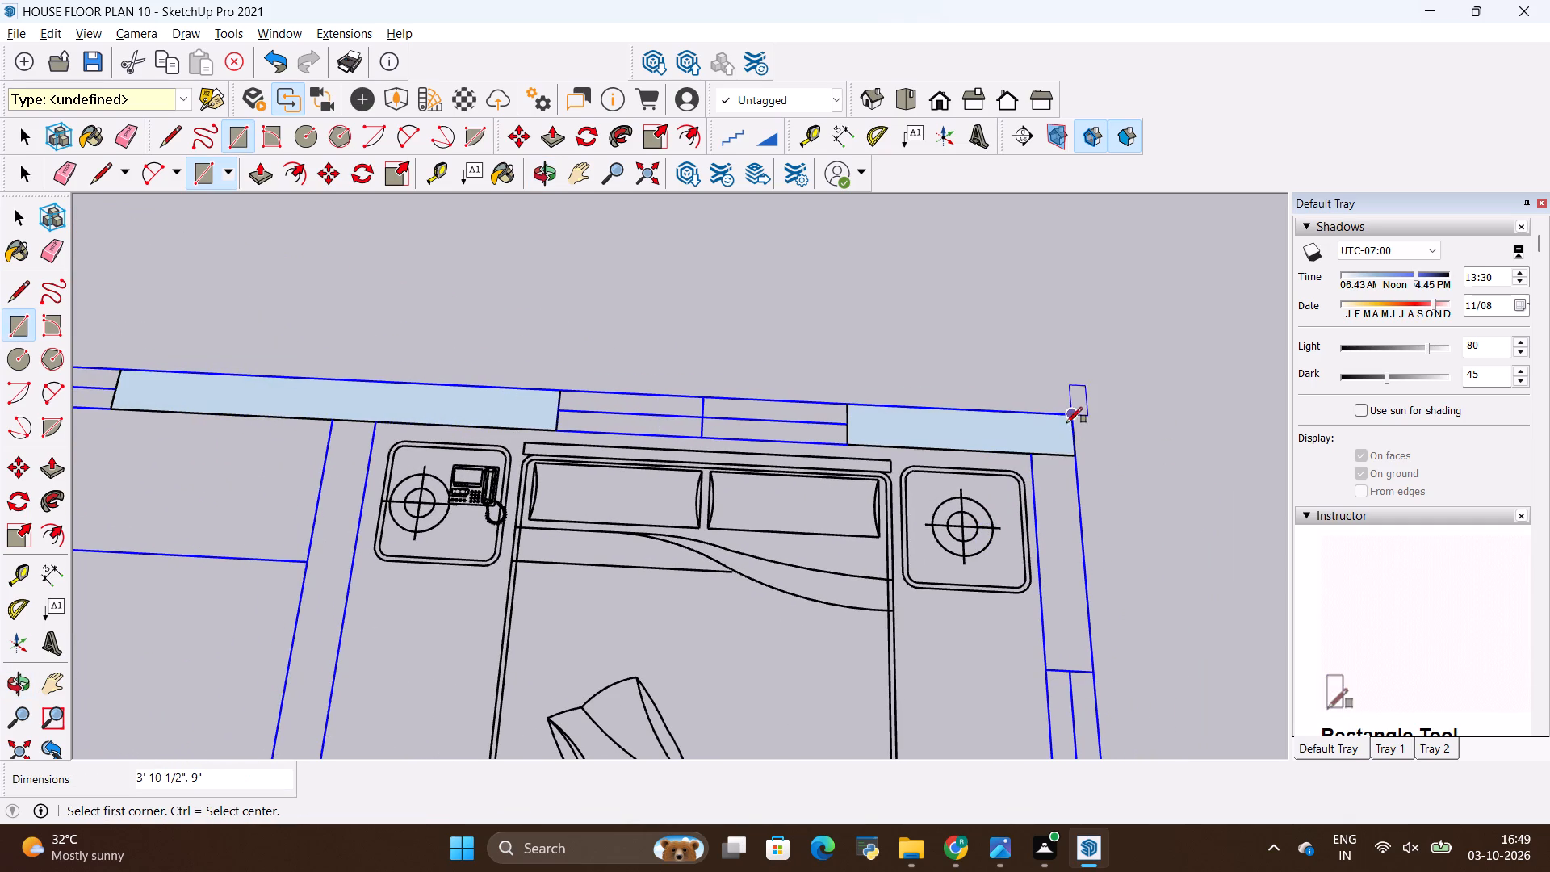
Draw a 9" by 3' 7 1/2" rectangle over the bedroom's outer side wall, from the rear wall to its side window.
scroll(1035, 463, up, 18)
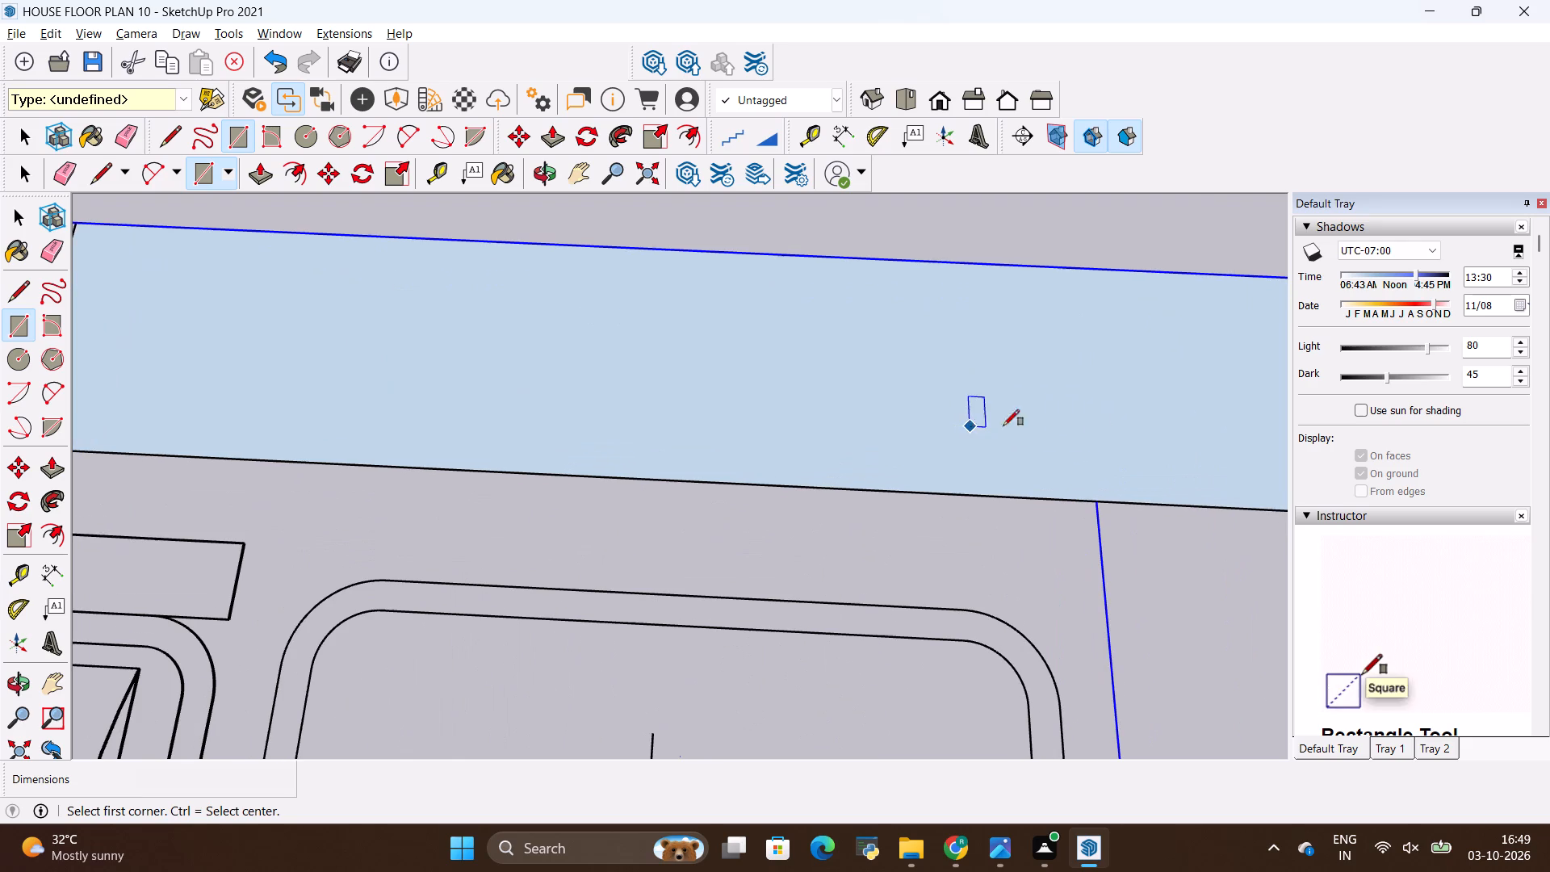
click(1098, 509)
scroll(807, 367, down, 9)
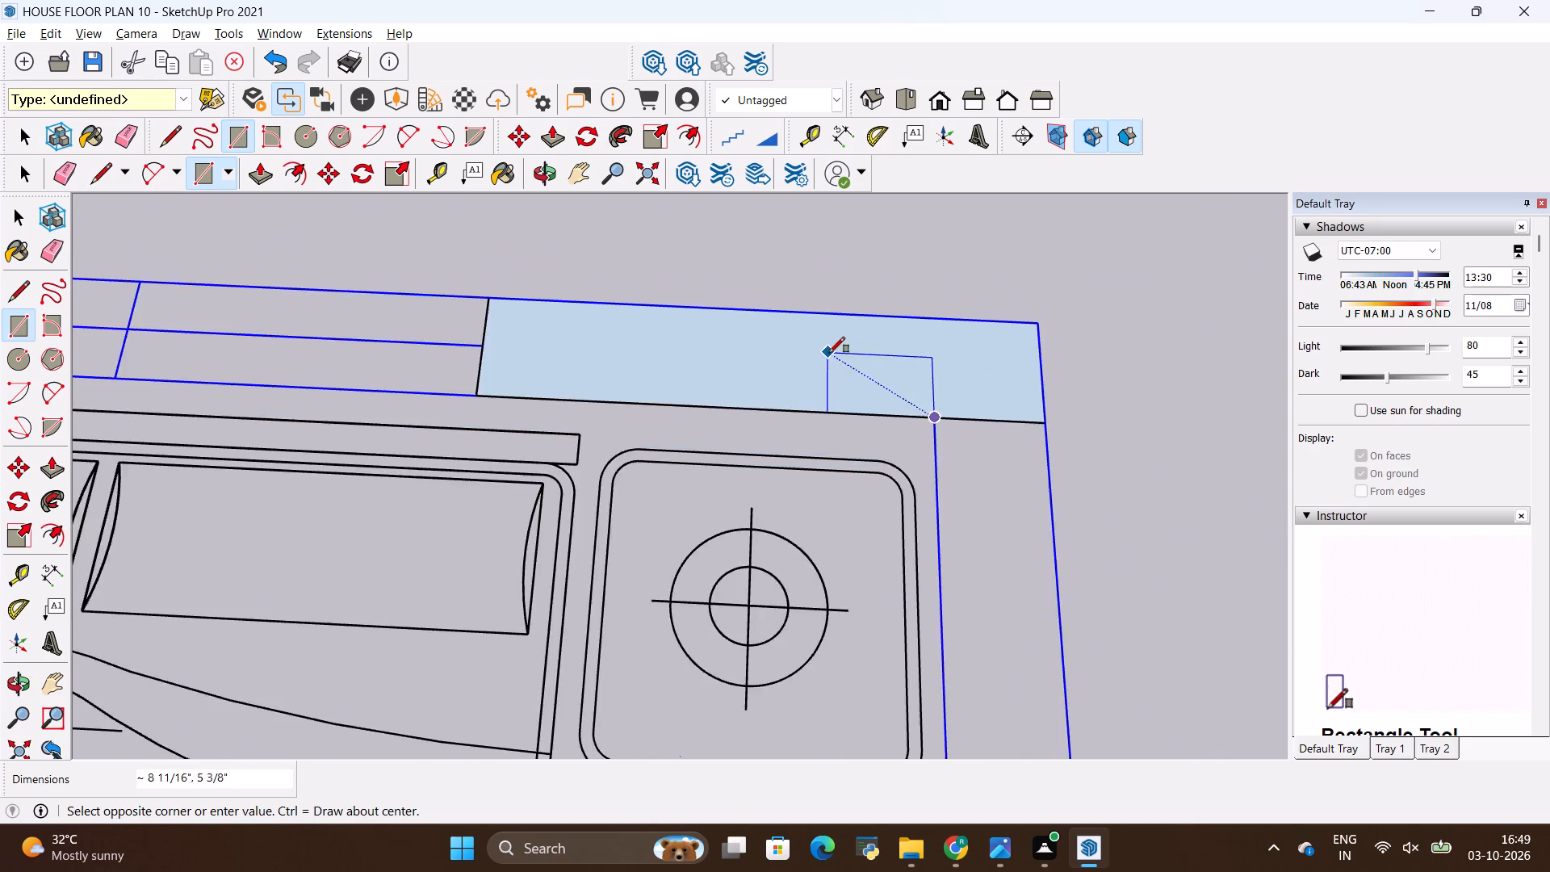
scroll(829, 353, down, 5)
scroll(936, 602, down, 5)
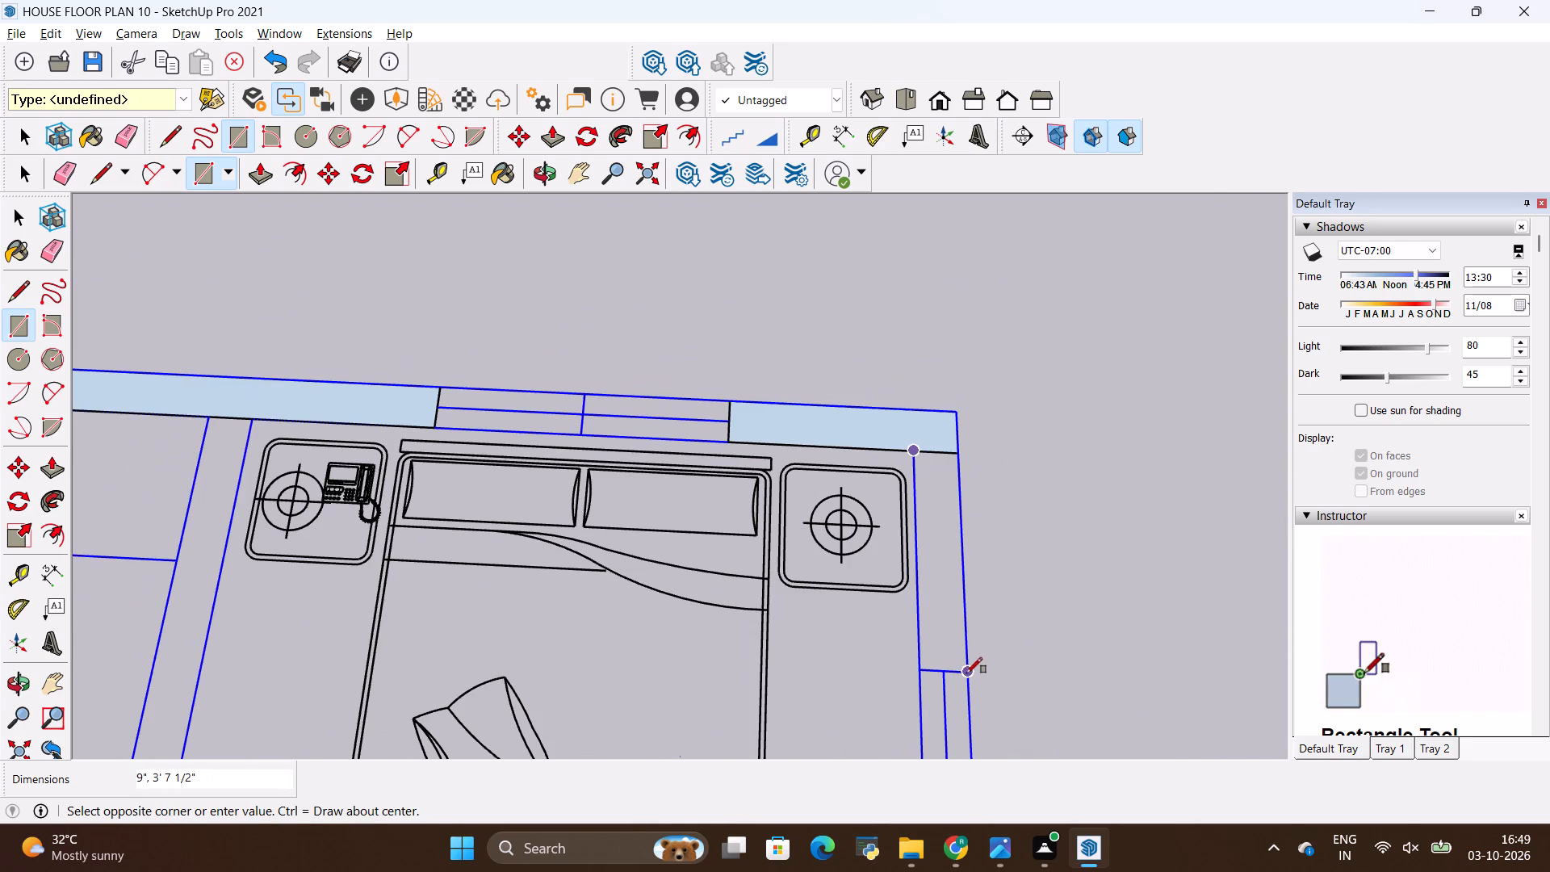
click(969, 674)
Draw a 9" by 5' 6" rectangle over the outer side wall between the bedroom window and the toilet window.
scroll(1050, 499, down, 18)
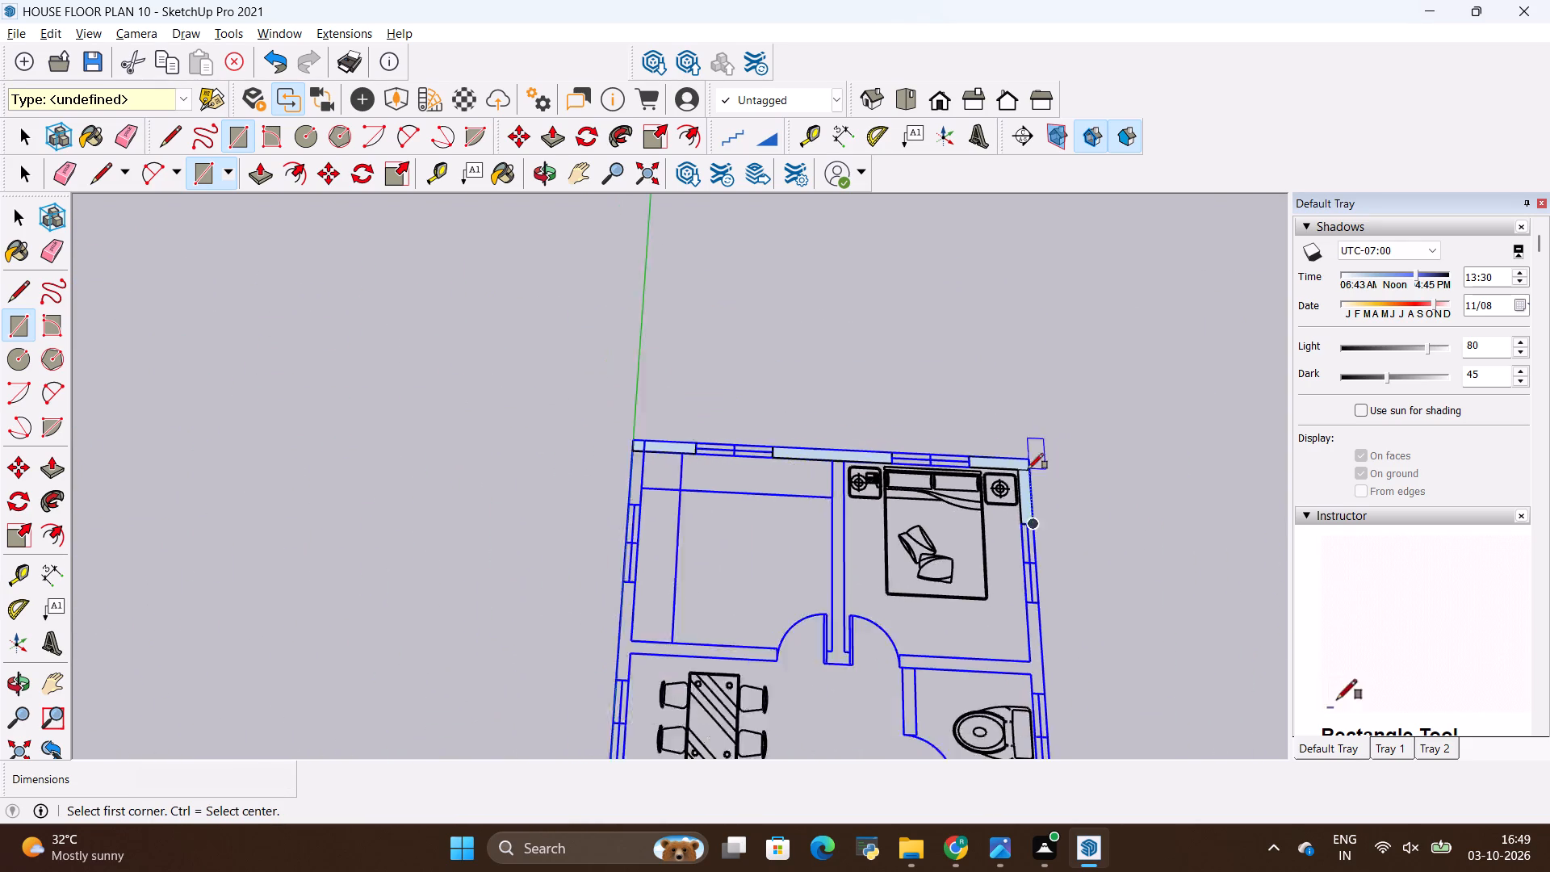
scroll(1028, 469, down, 4)
scroll(995, 661, up, 14)
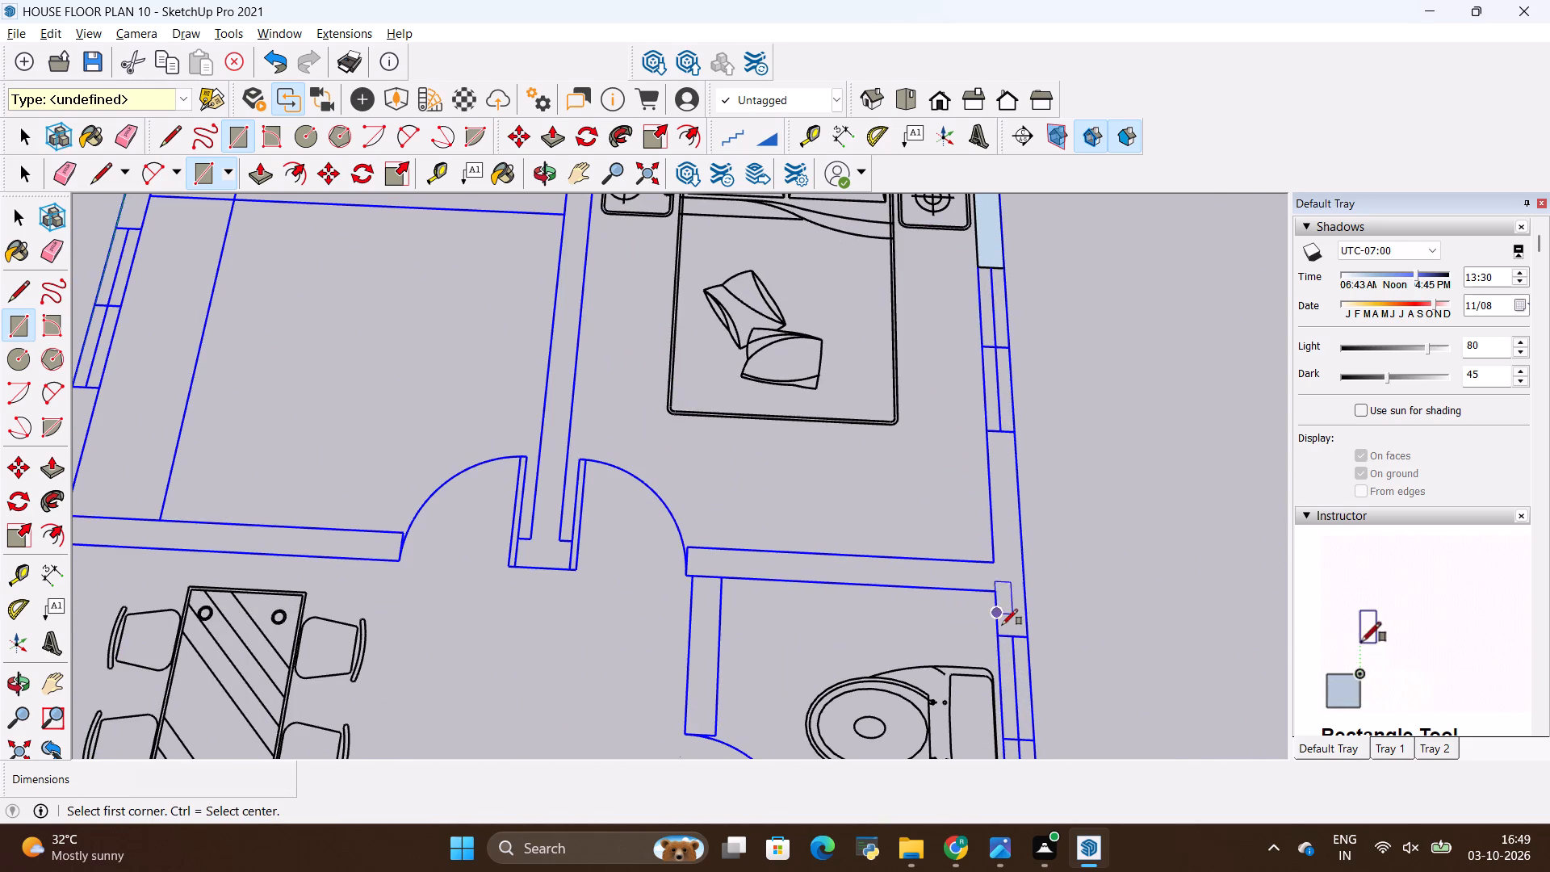
click(999, 633)
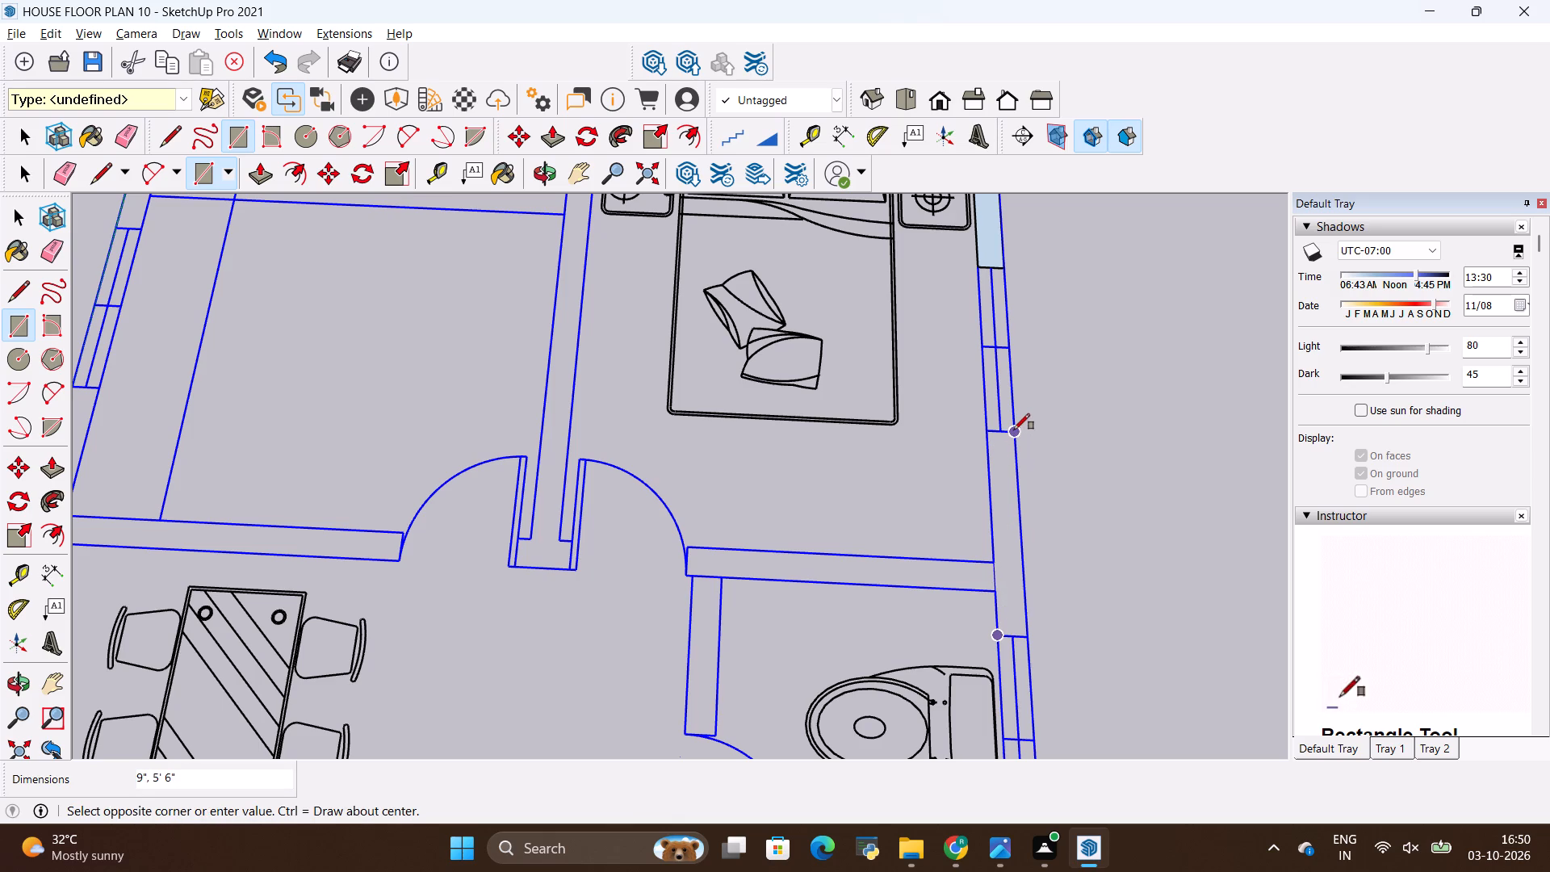
click(1014, 430)
Draw a 7' 11" by 9" rectangle over the wall between the bedroom and the toilet, from the door opening to the outer wall.
scroll(1045, 449, down, 5)
scroll(775, 532, up, 8)
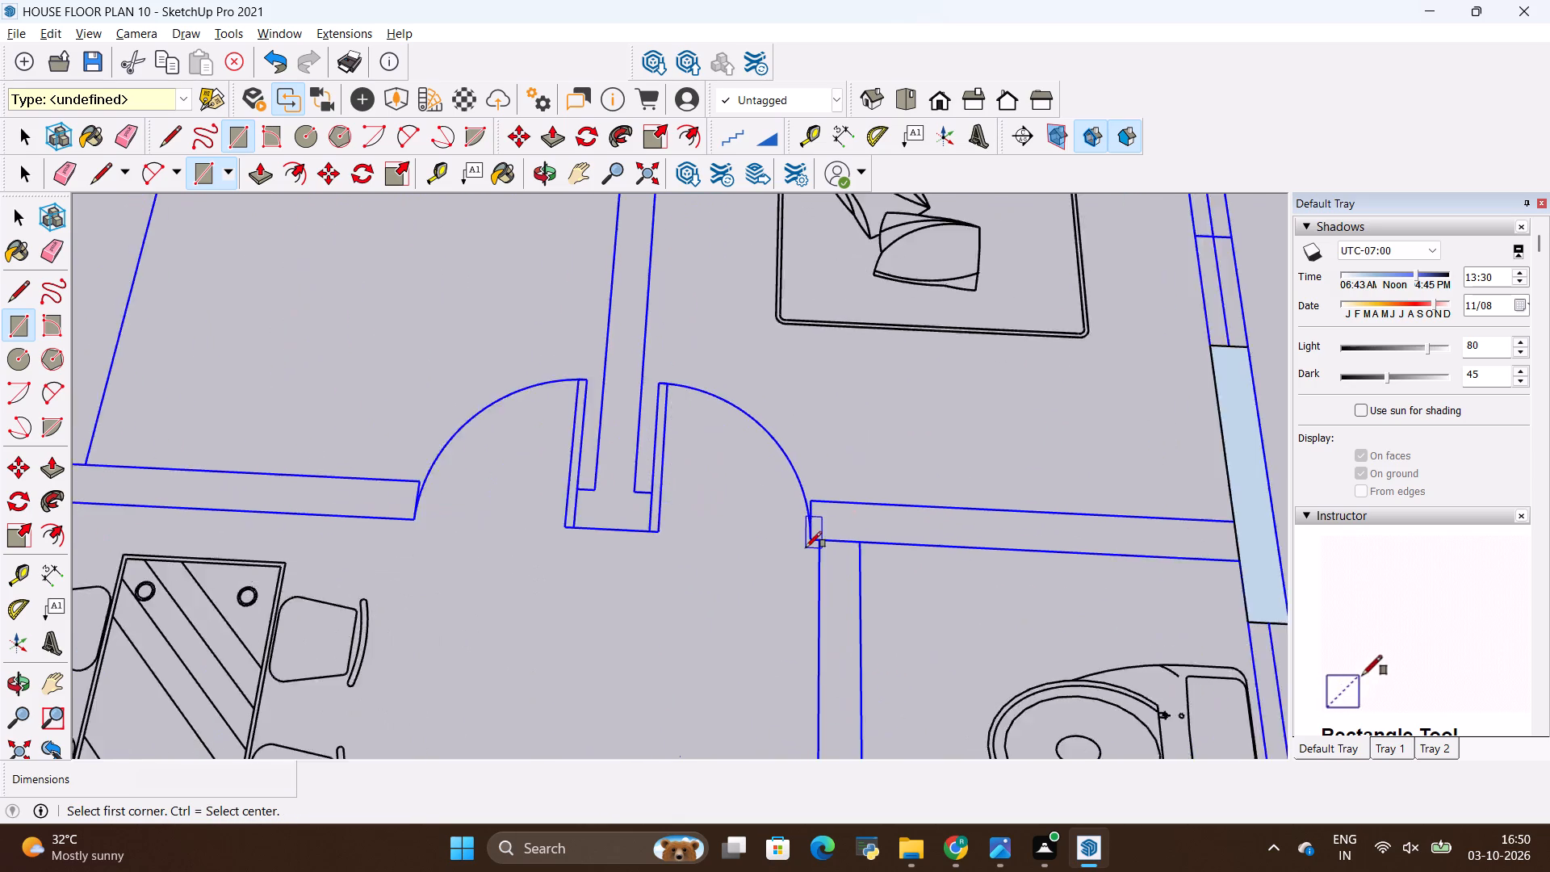
scroll(806, 547, up, 4)
click(794, 497)
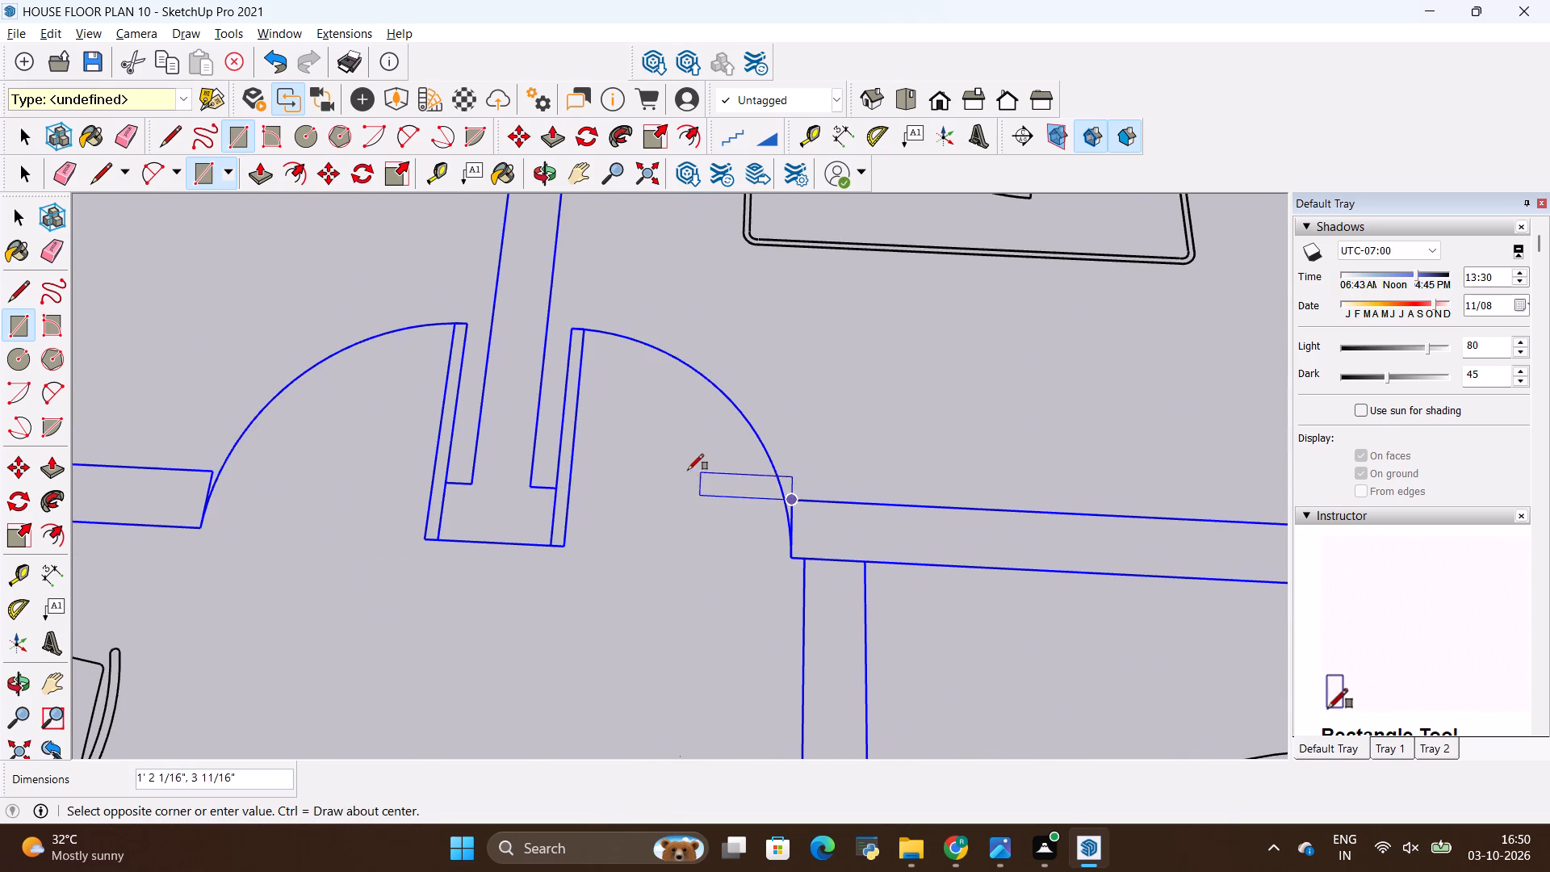
scroll(684, 468, down, 7)
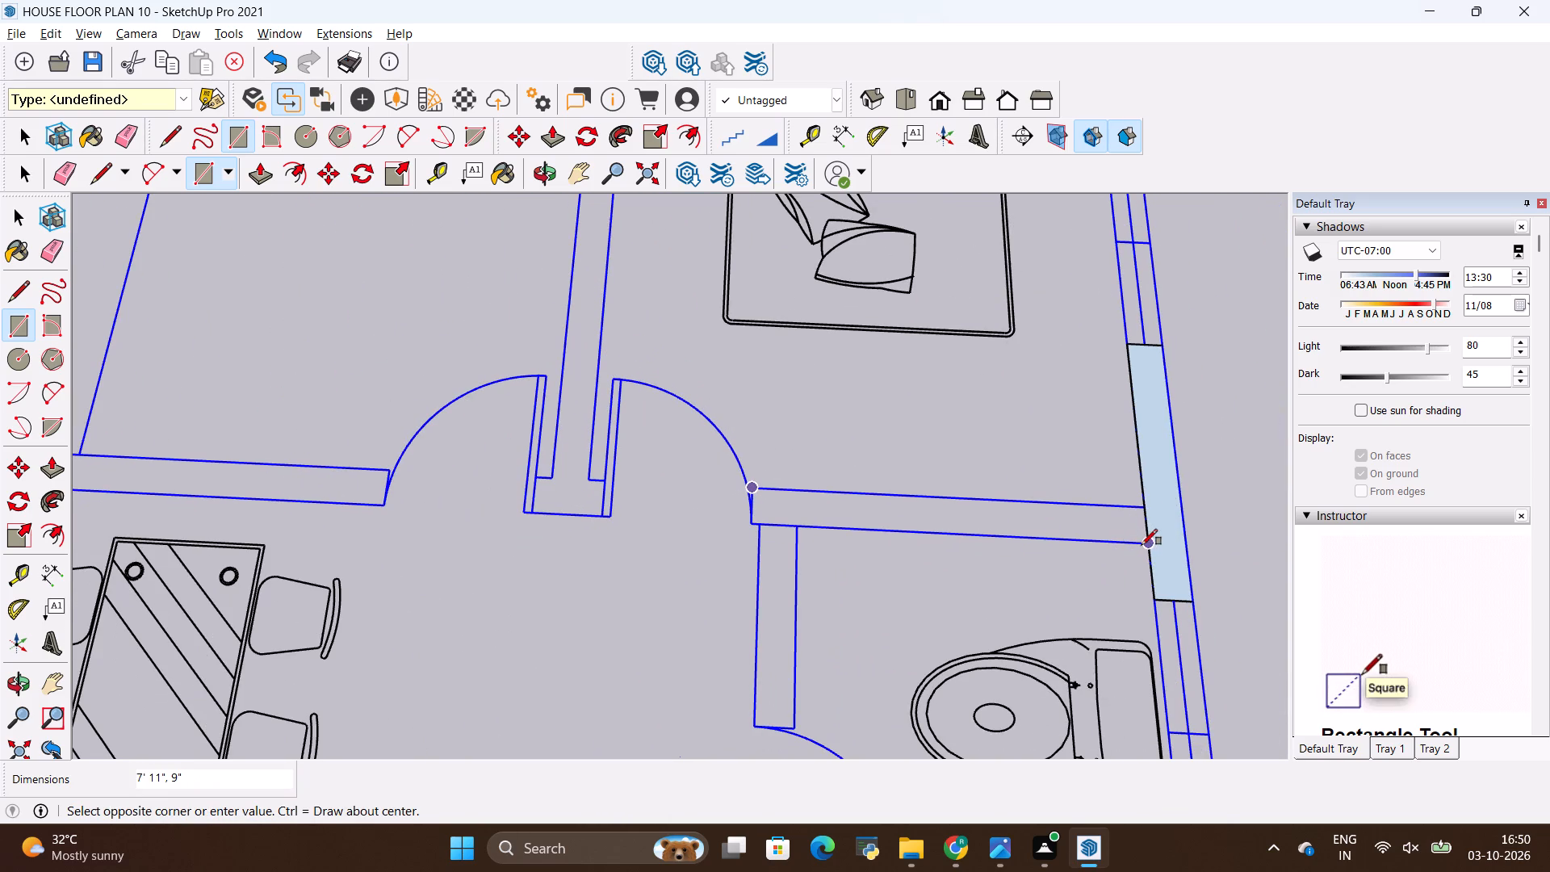
click(1142, 545)
Draw a 12' 3" by 9" rectangle over the dividing wall between the two rear rooms, from the rear wall to the door-side block.
scroll(965, 509, down, 8)
scroll(1023, 457, down, 3)
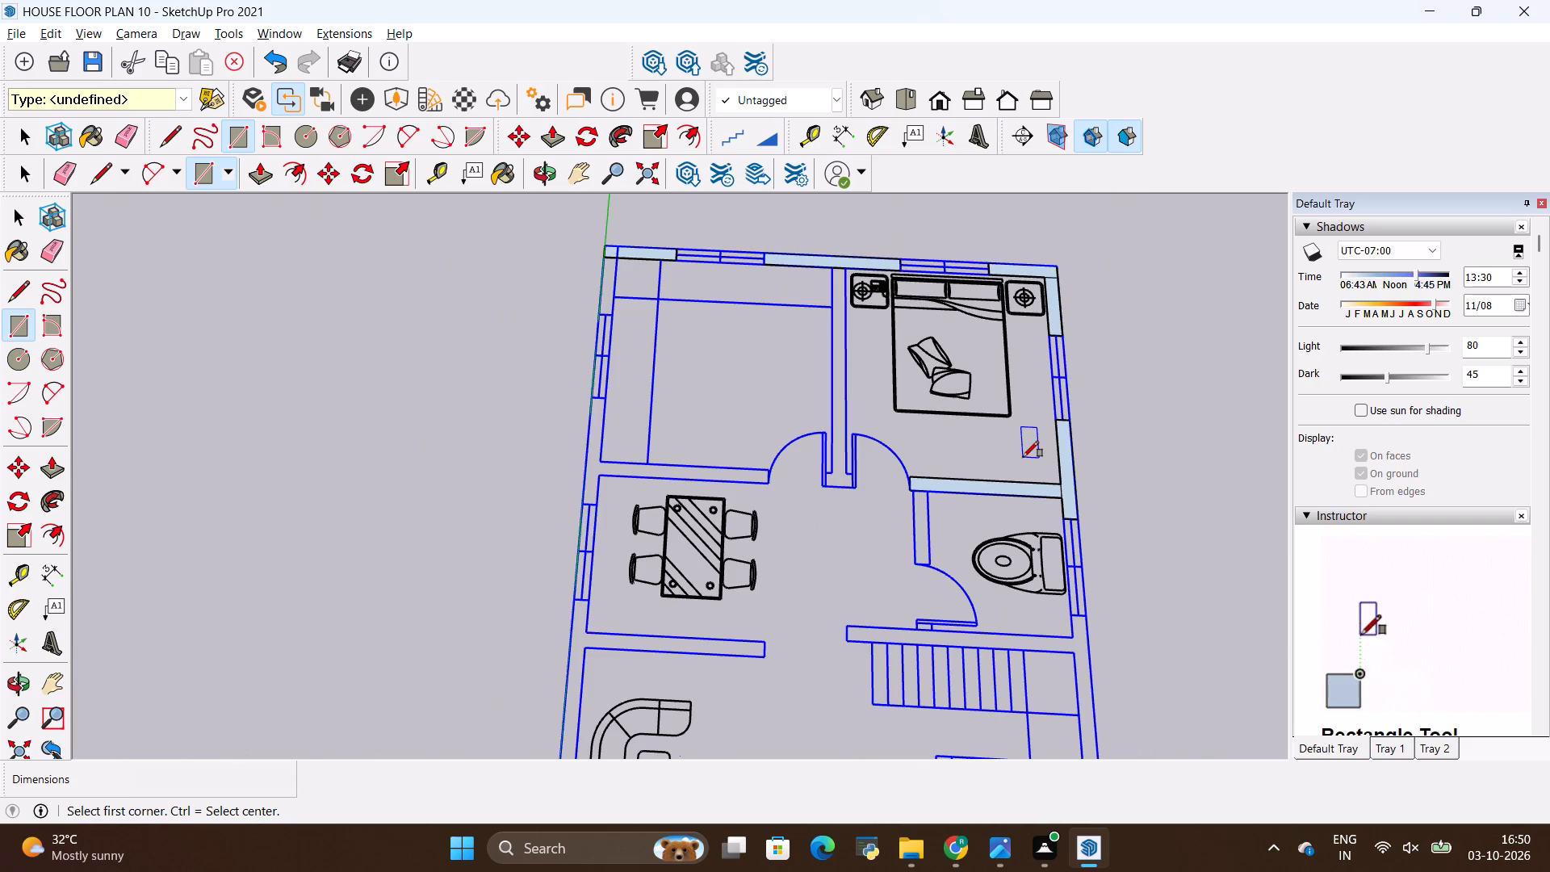
scroll(1023, 457, down, 3)
scroll(862, 306, up, 2)
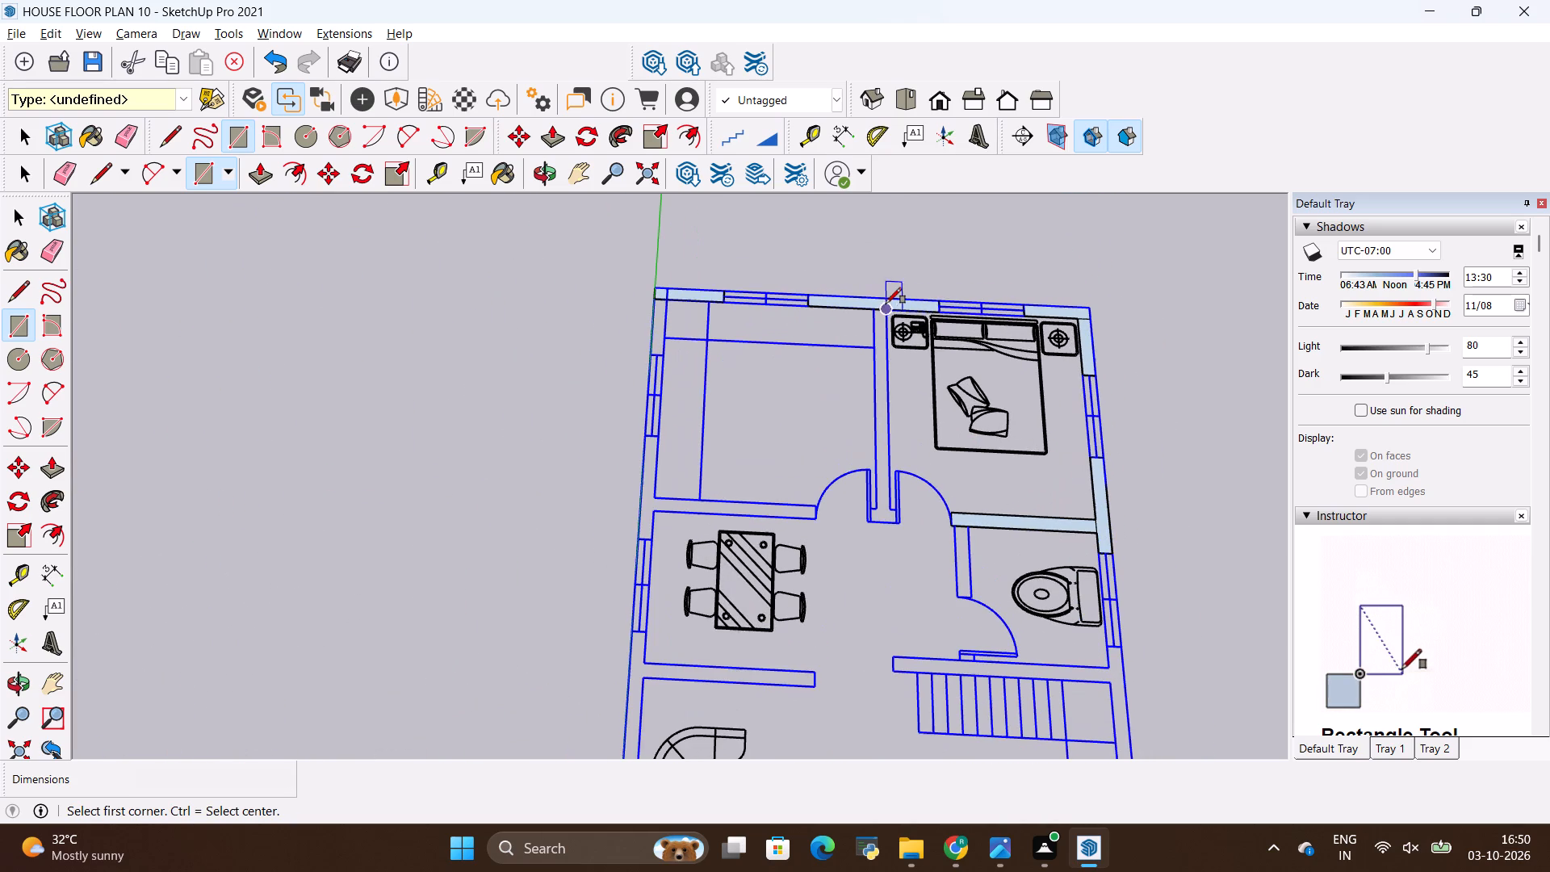
scroll(885, 308, up, 2)
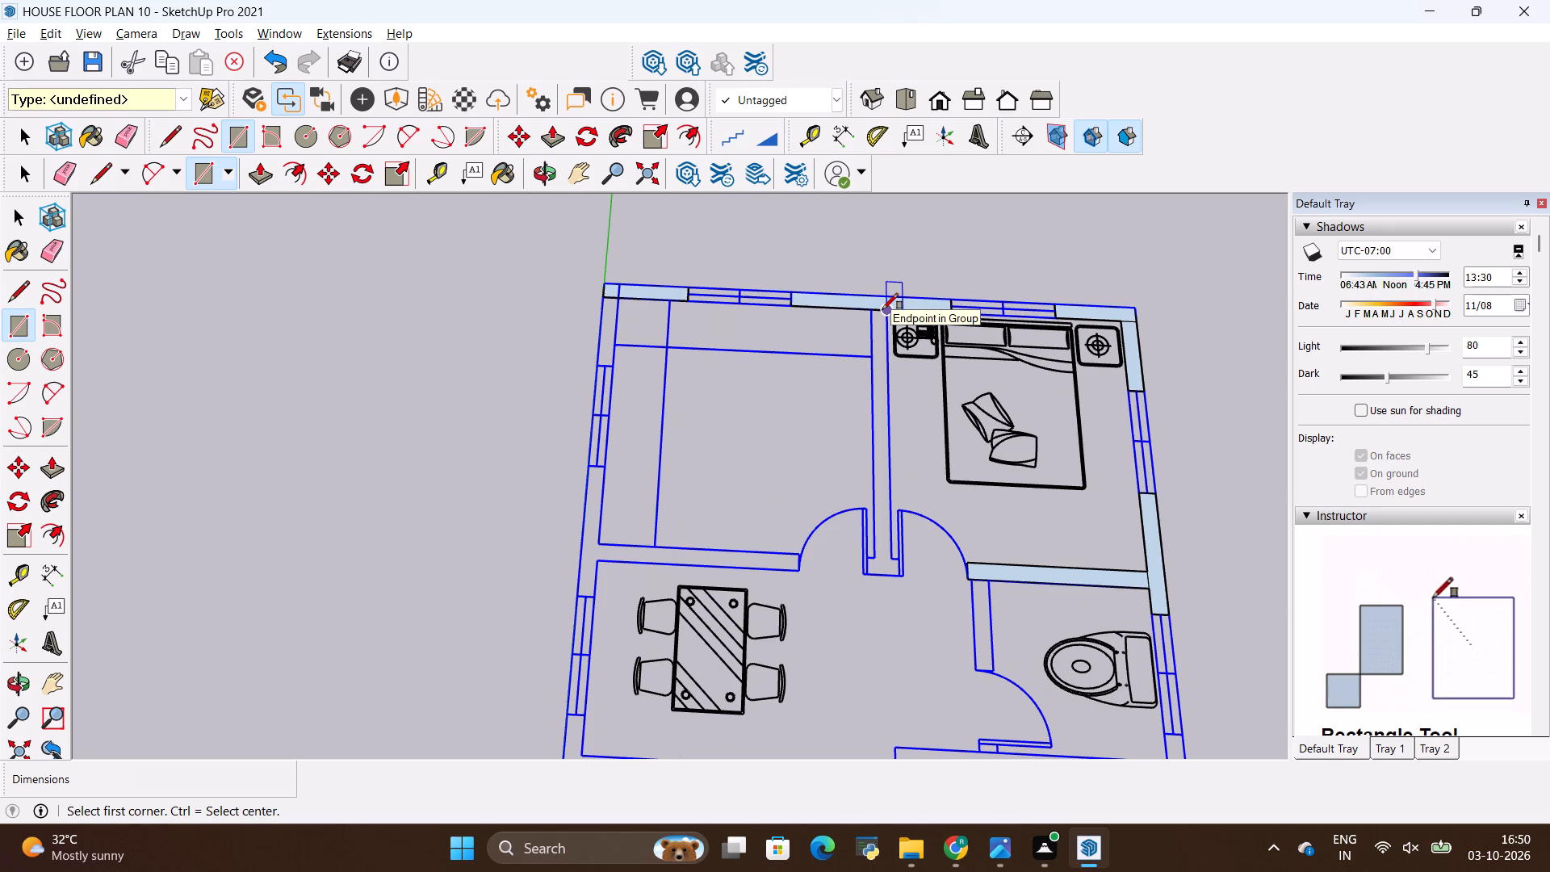
scroll(875, 307, up, 7)
click(874, 311)
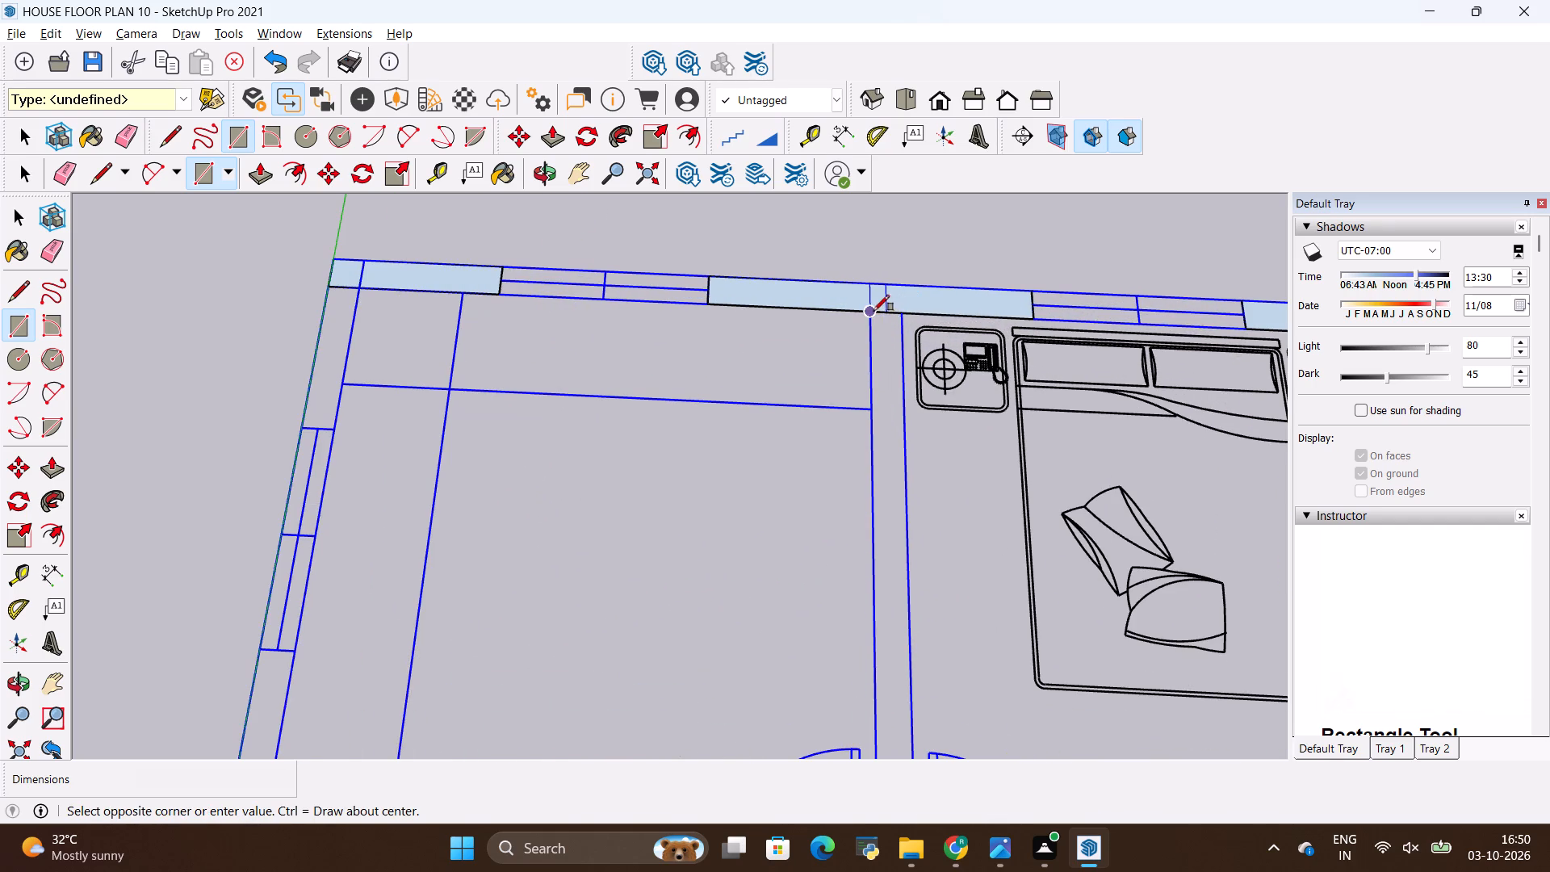
scroll(891, 367, down, 8)
scroll(899, 585, up, 5)
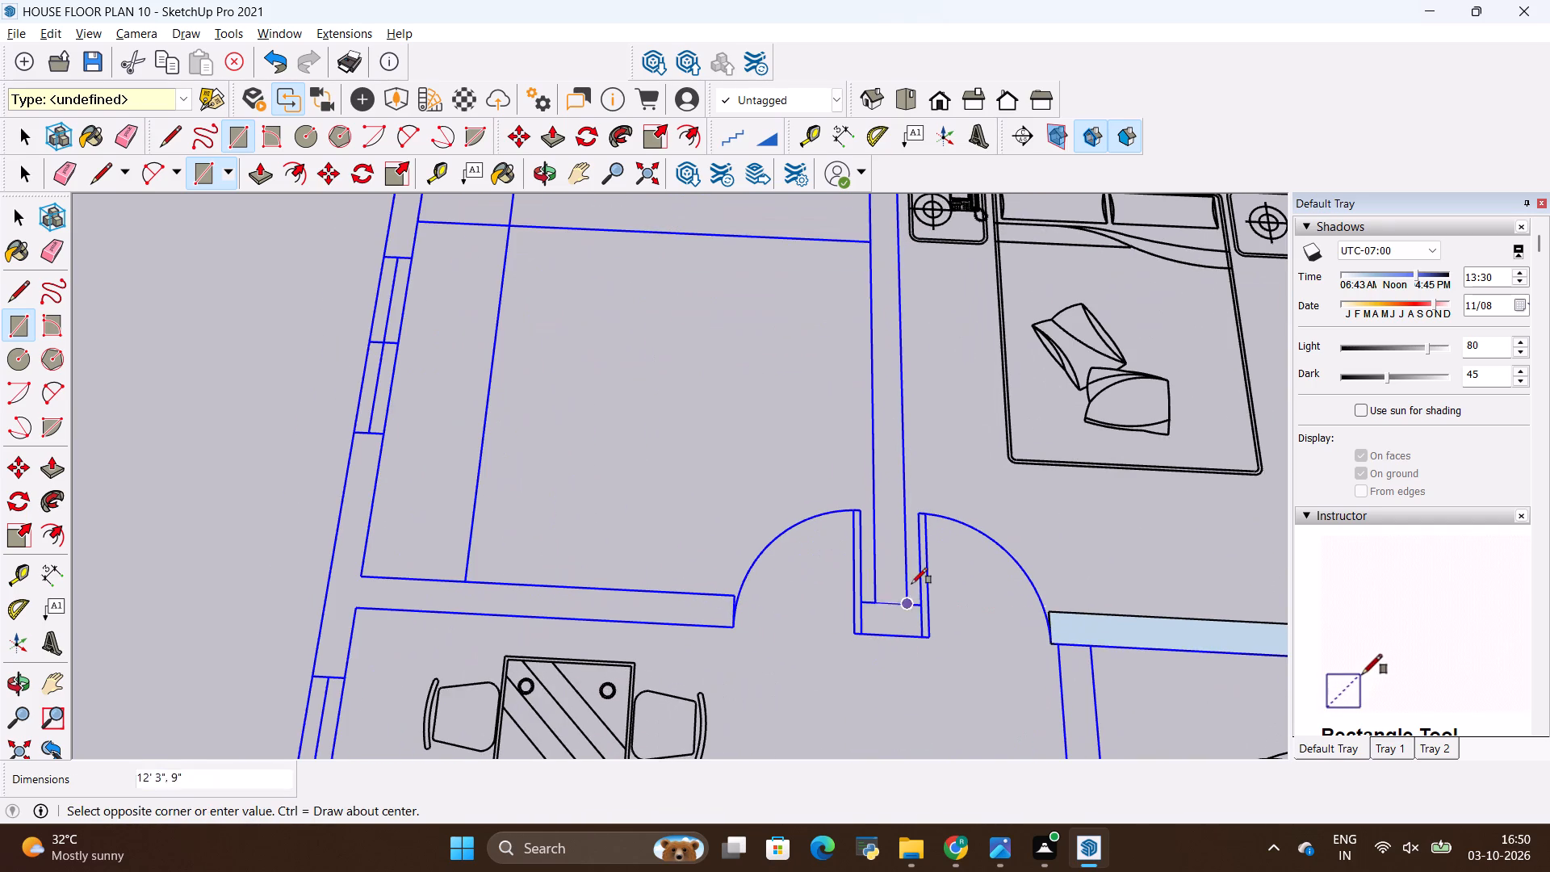
click(911, 604)
Draw a 1' 5" by 9" rectangle over the wall block between the two room doors at the dividing wall's end.
scroll(857, 623, up, 7)
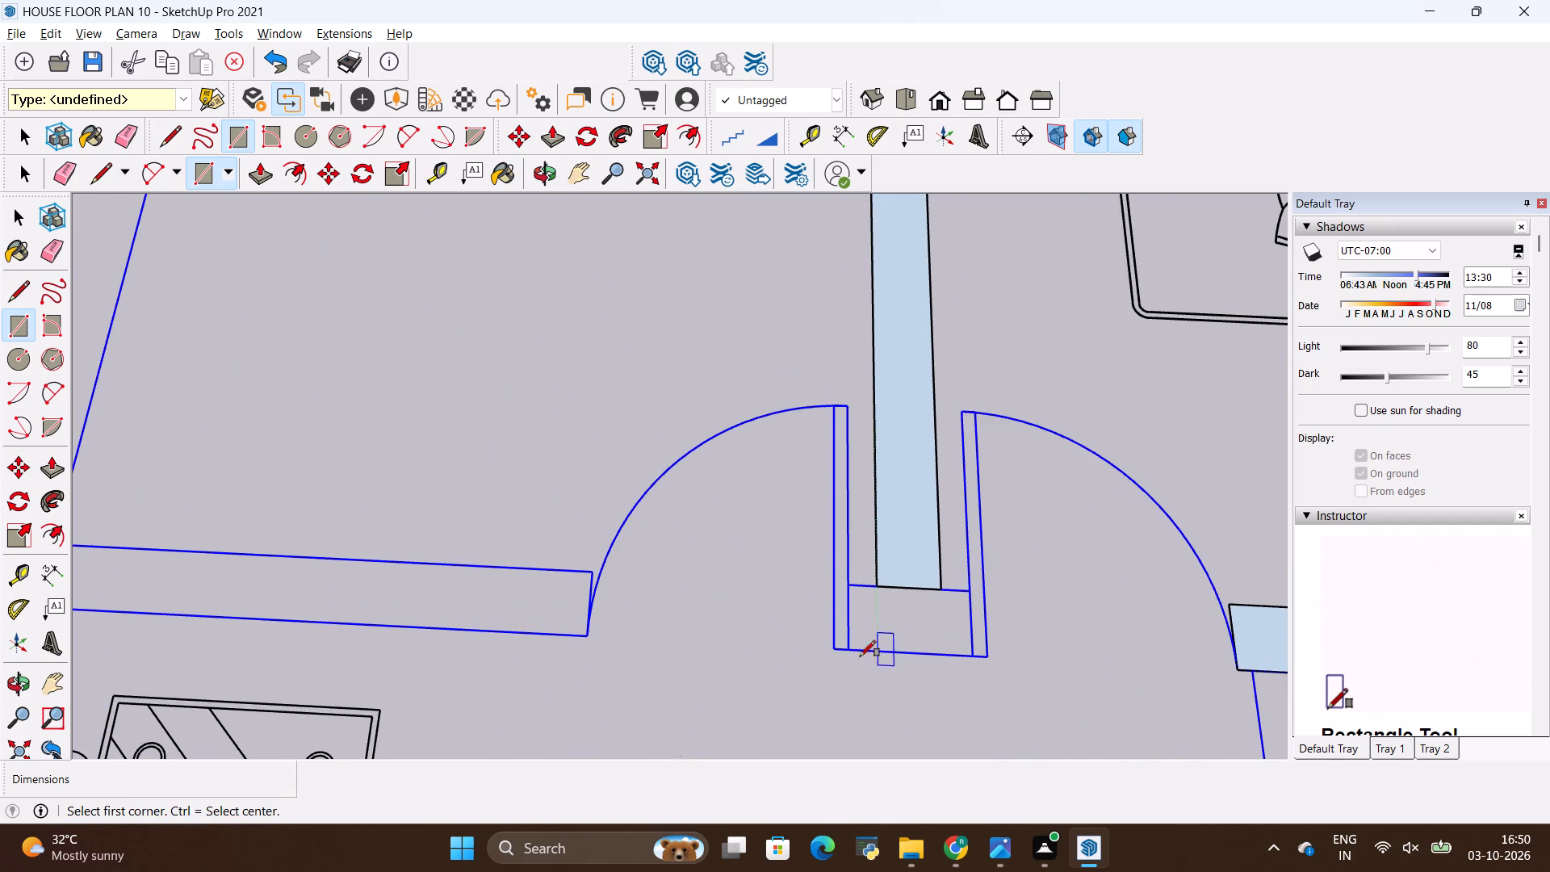
click(856, 649)
click(972, 593)
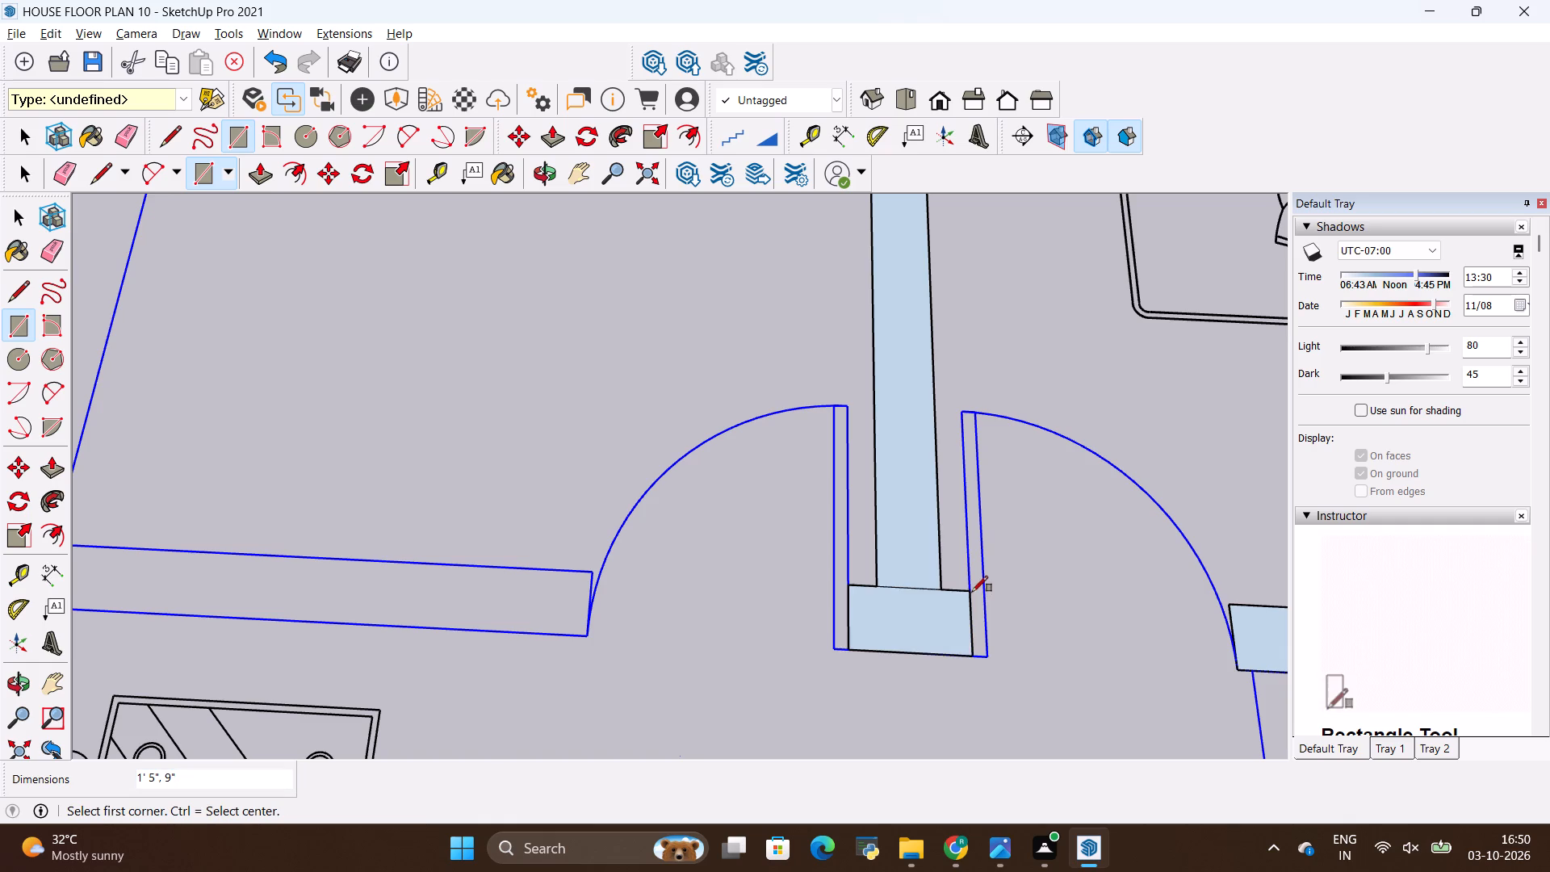
Draw a 9" thick rectangle over the wall behind the dining area, from the outer side wall to the door opening.
scroll(976, 585, down, 9)
scroll(636, 539, up, 3)
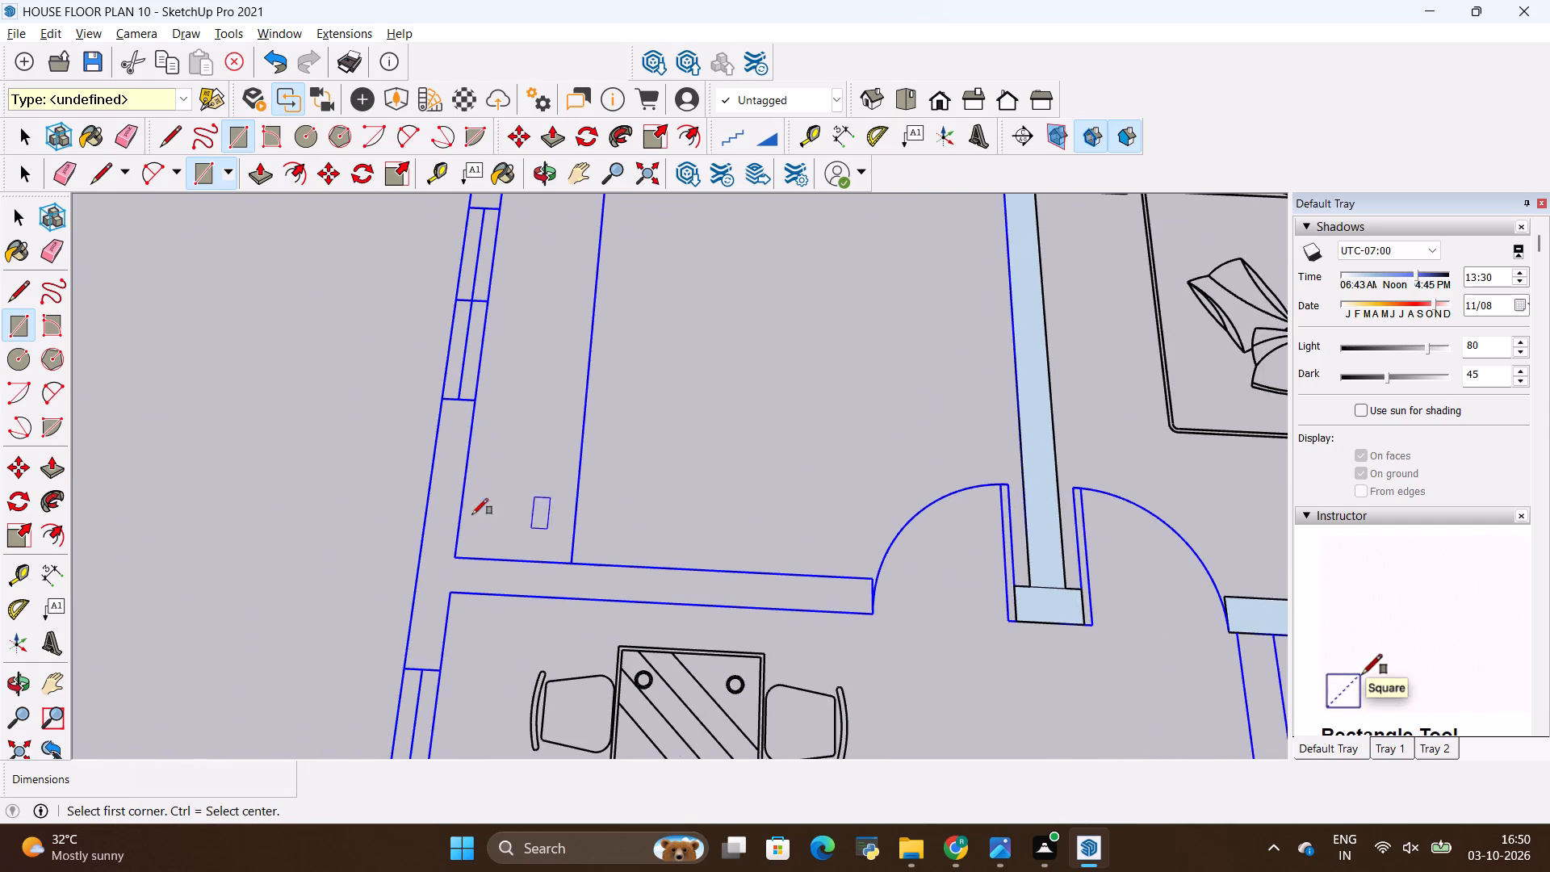
scroll(469, 547, up, 2)
click(451, 598)
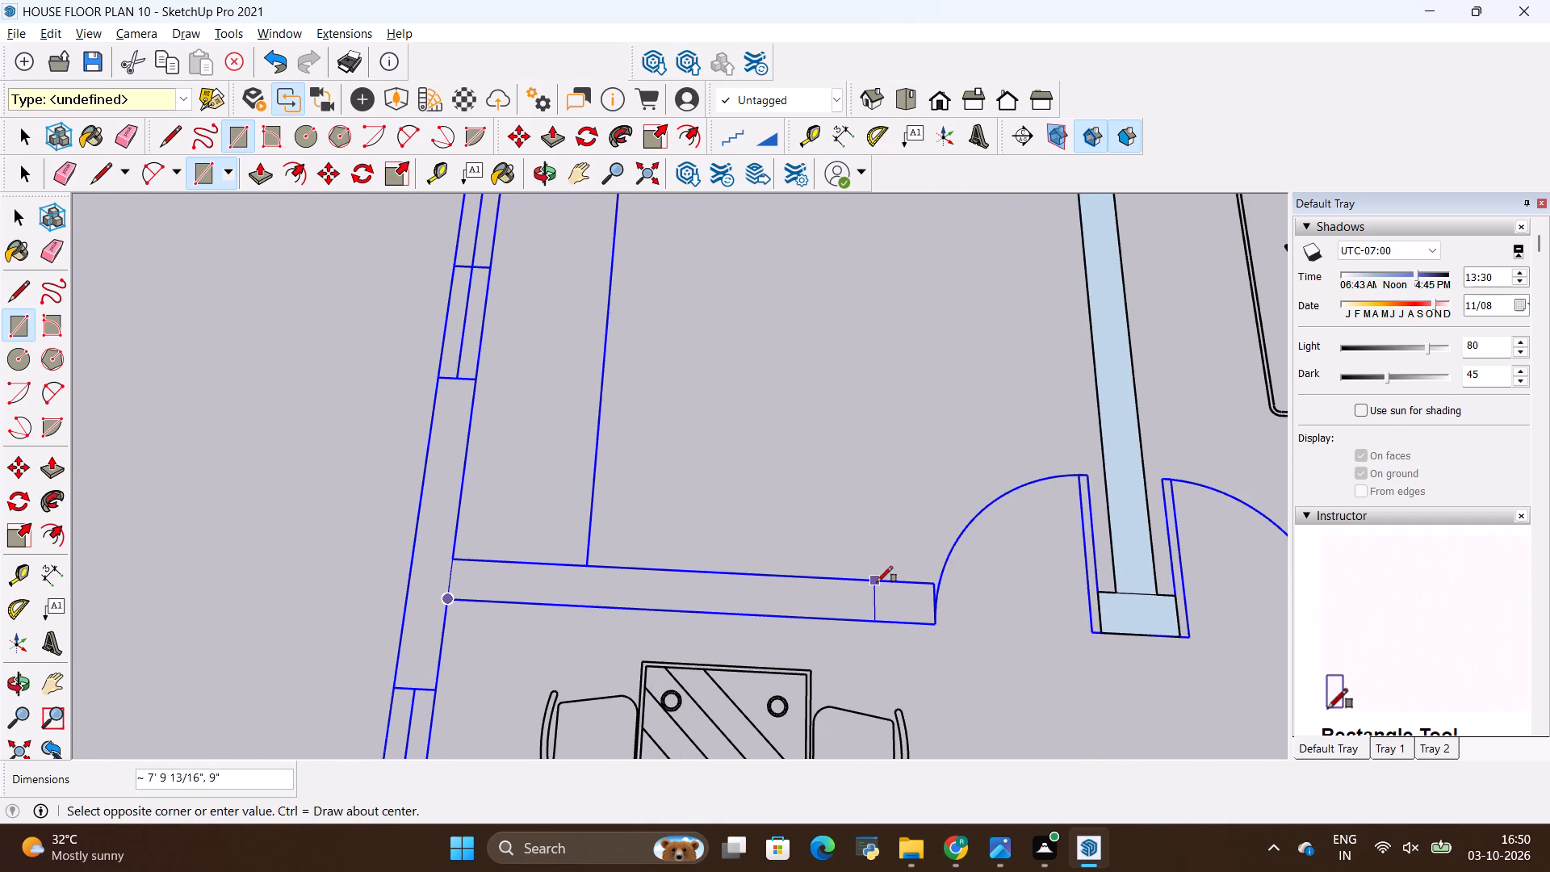
click(929, 584)
scroll(689, 544, down, 5)
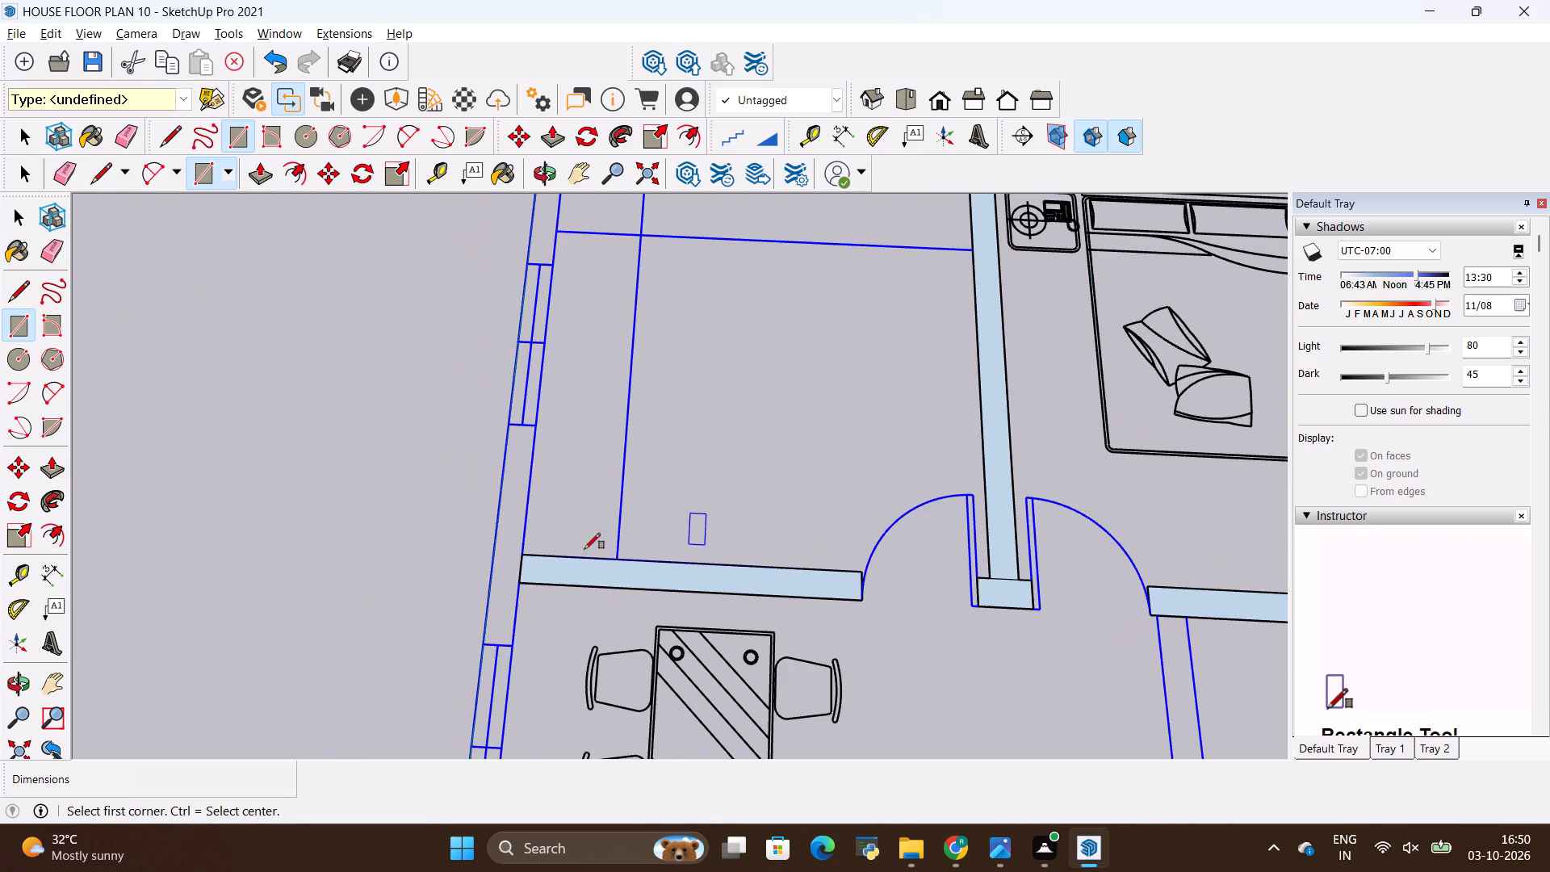
Draw a 9" thick rectangle over the outer side wall between the dining area's window and the rear room's window.
scroll(424, 626, up, 6)
click(470, 652)
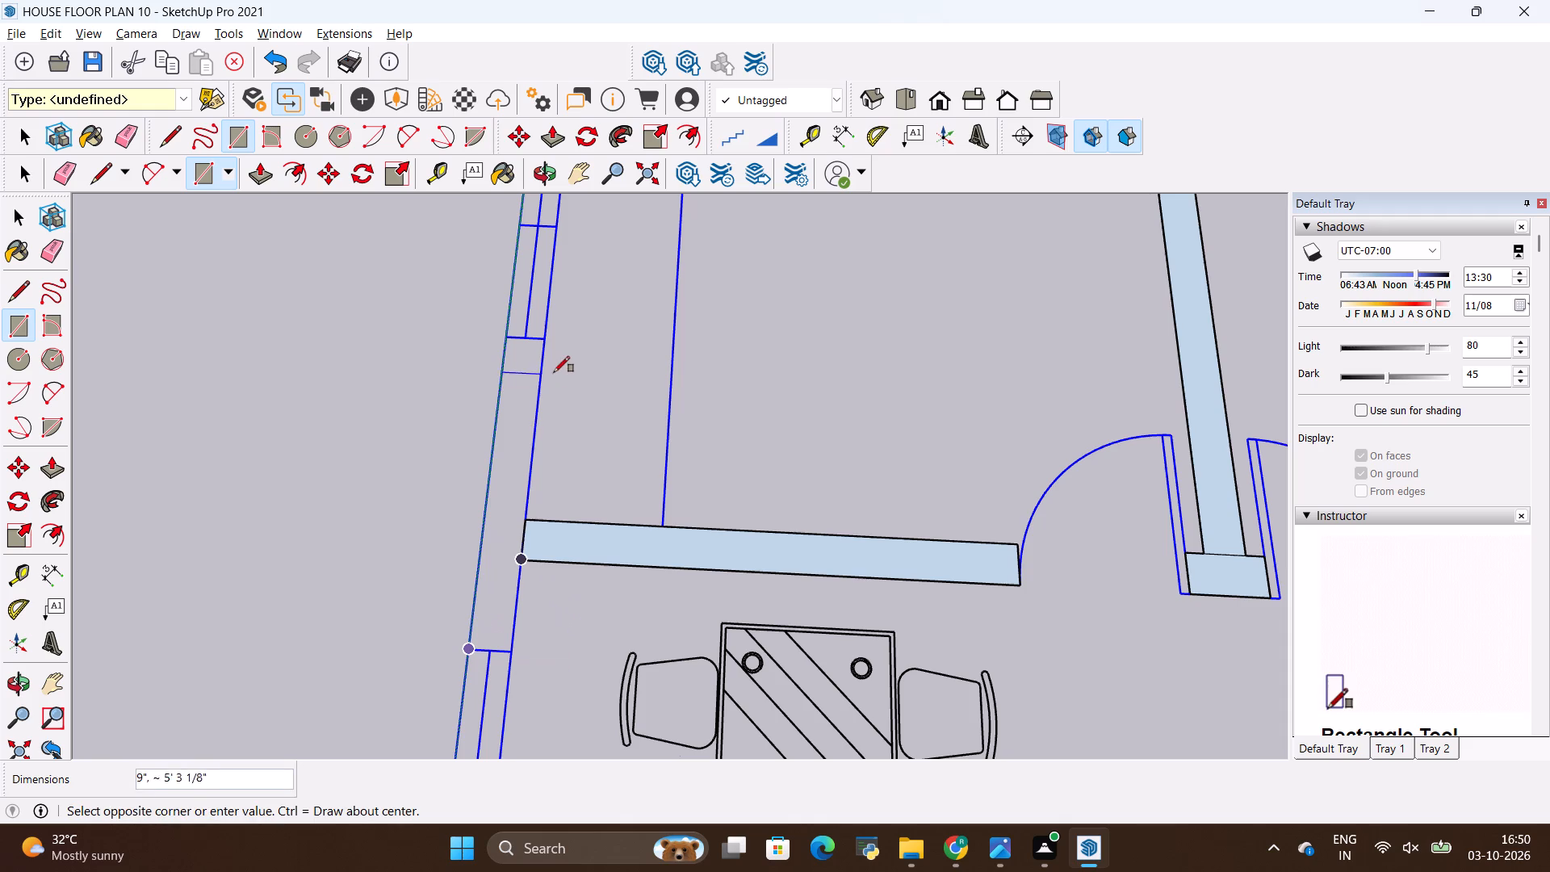
click(547, 335)
Draw a 9" thick rectangle over the same outer side wall from the rear room's window to the rear corner block.
scroll(593, 619, down, 11)
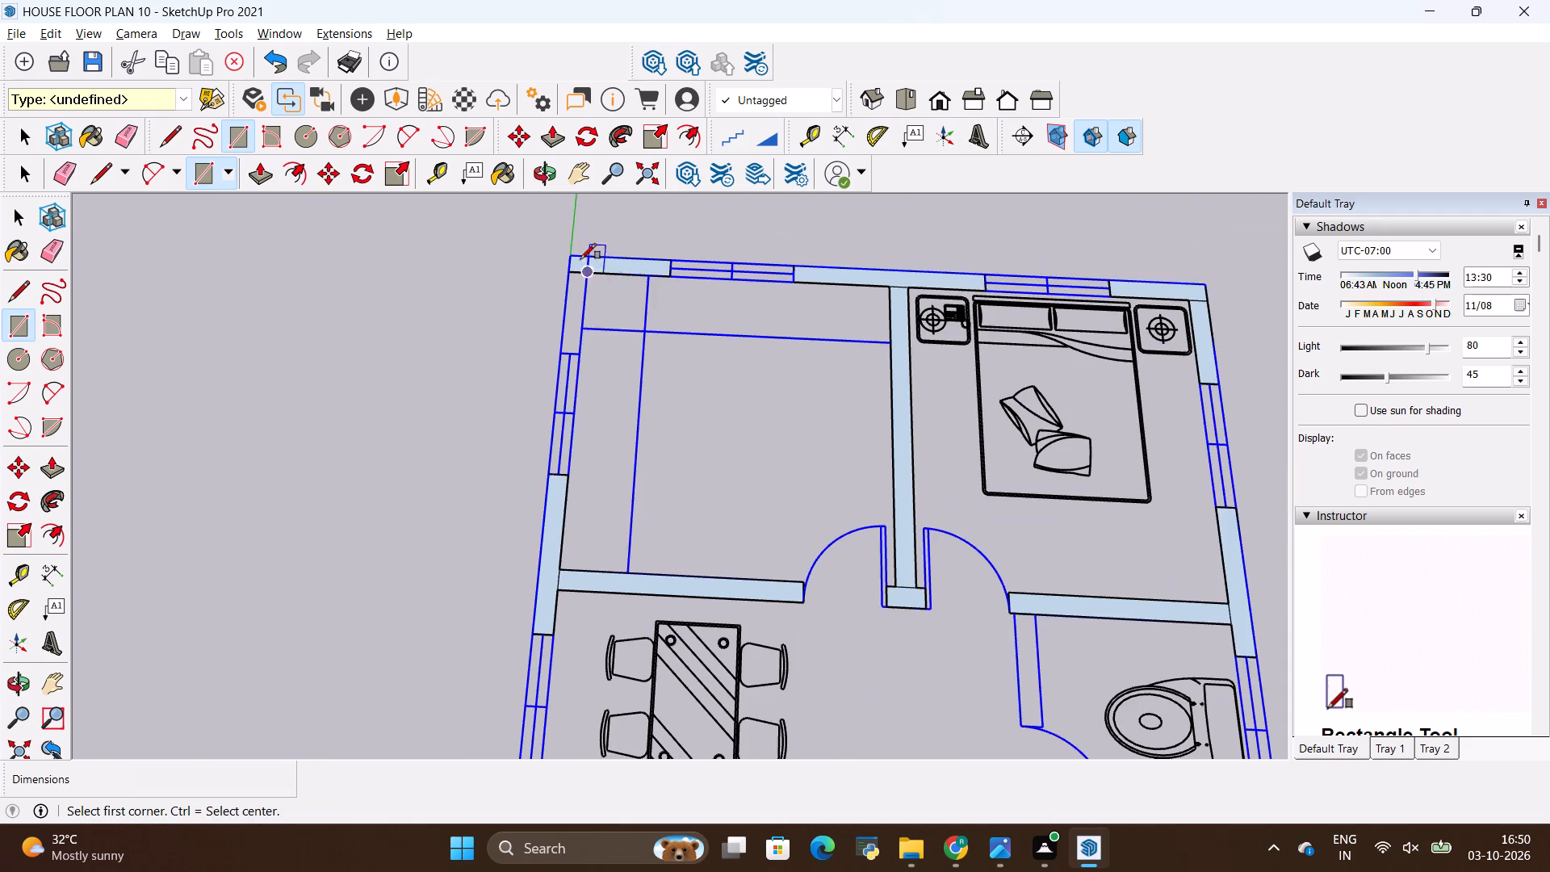
scroll(578, 254, up, 12)
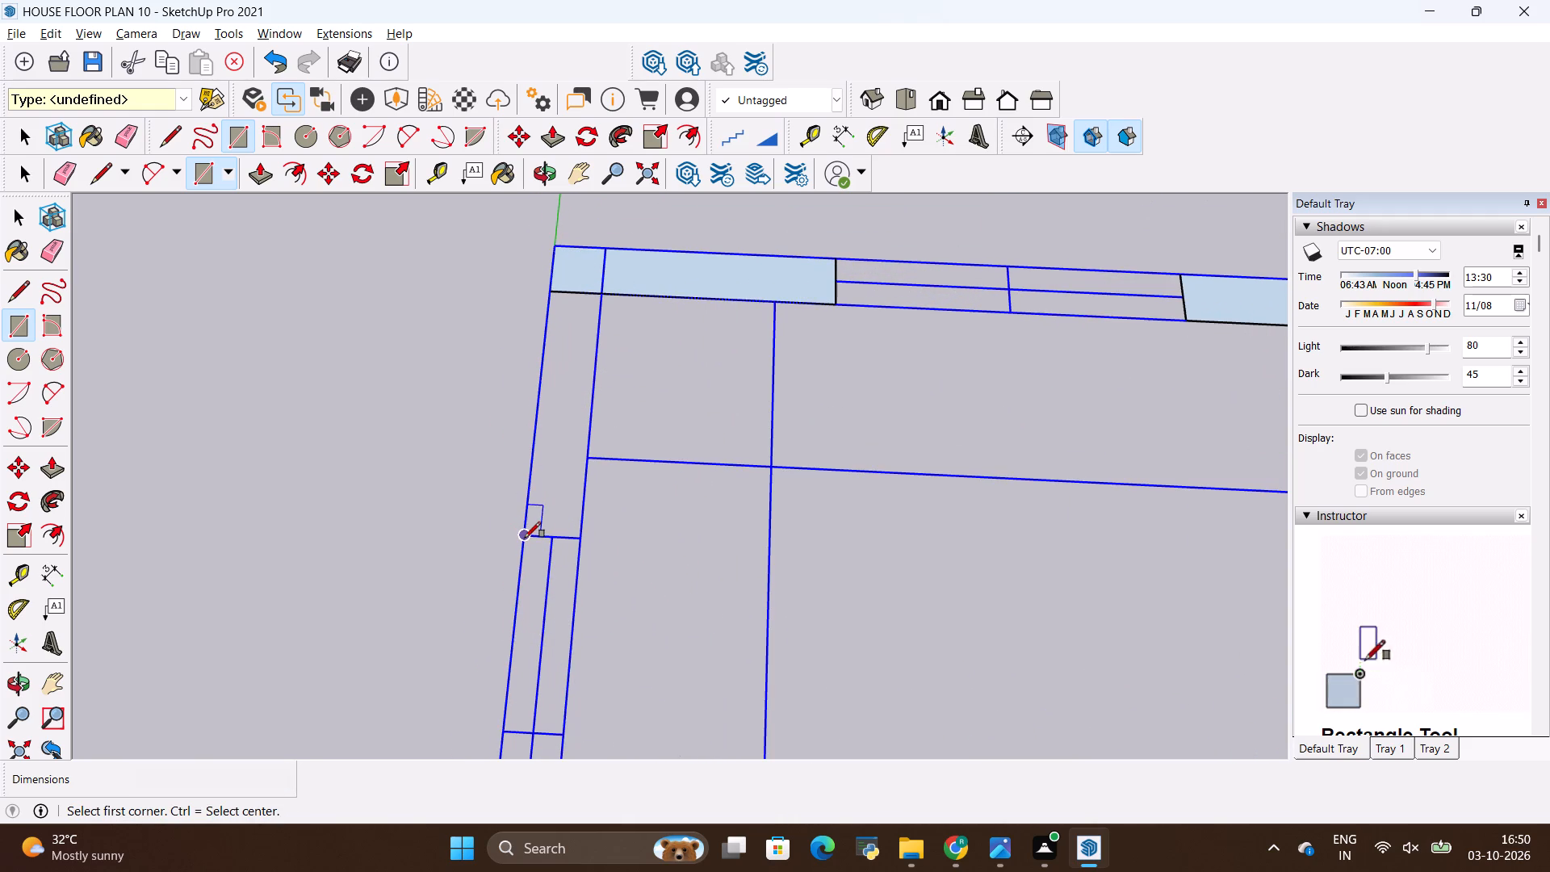
click(525, 539)
click(602, 294)
Draw a 9" by 8' rectangle over the outer side wall between the dining area's window and the living room window.
scroll(613, 419, down, 5)
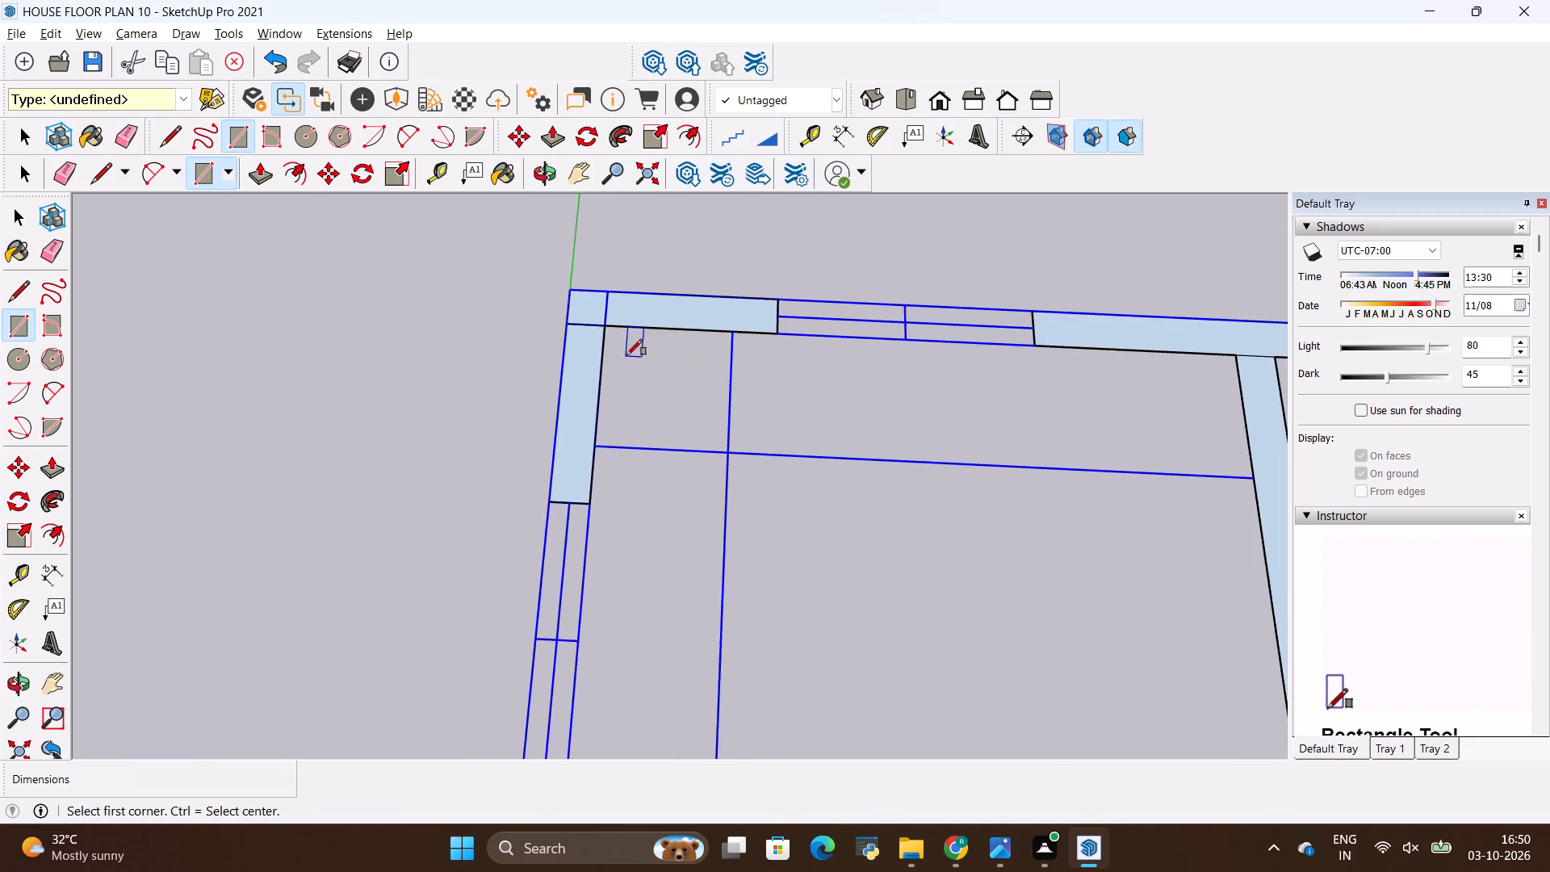
scroll(626, 355, down, 20)
scroll(626, 355, down, 8)
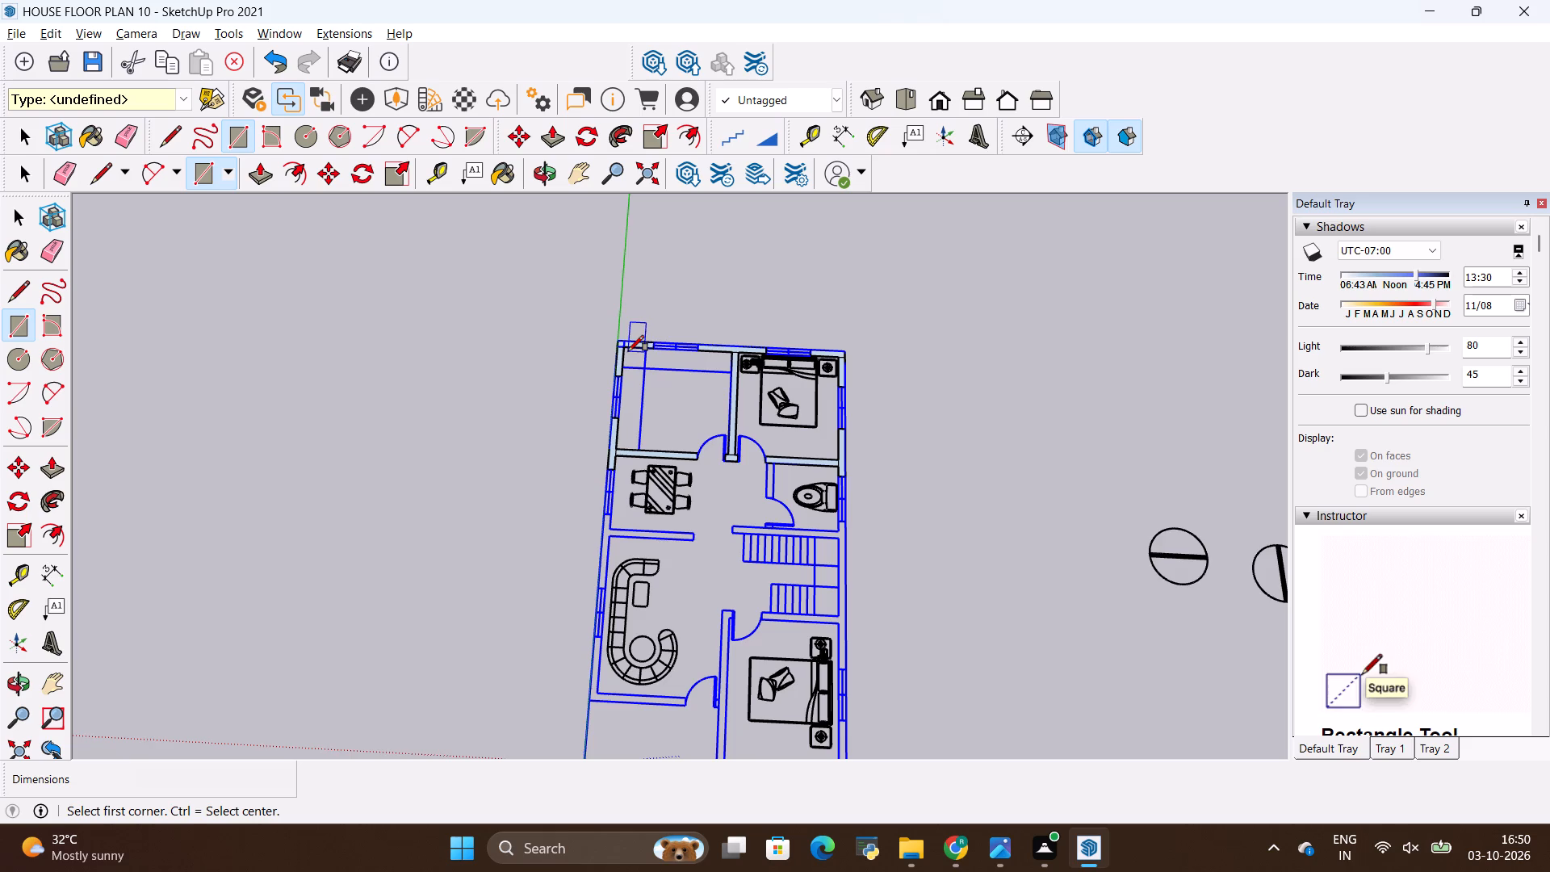
scroll(618, 553, up, 19)
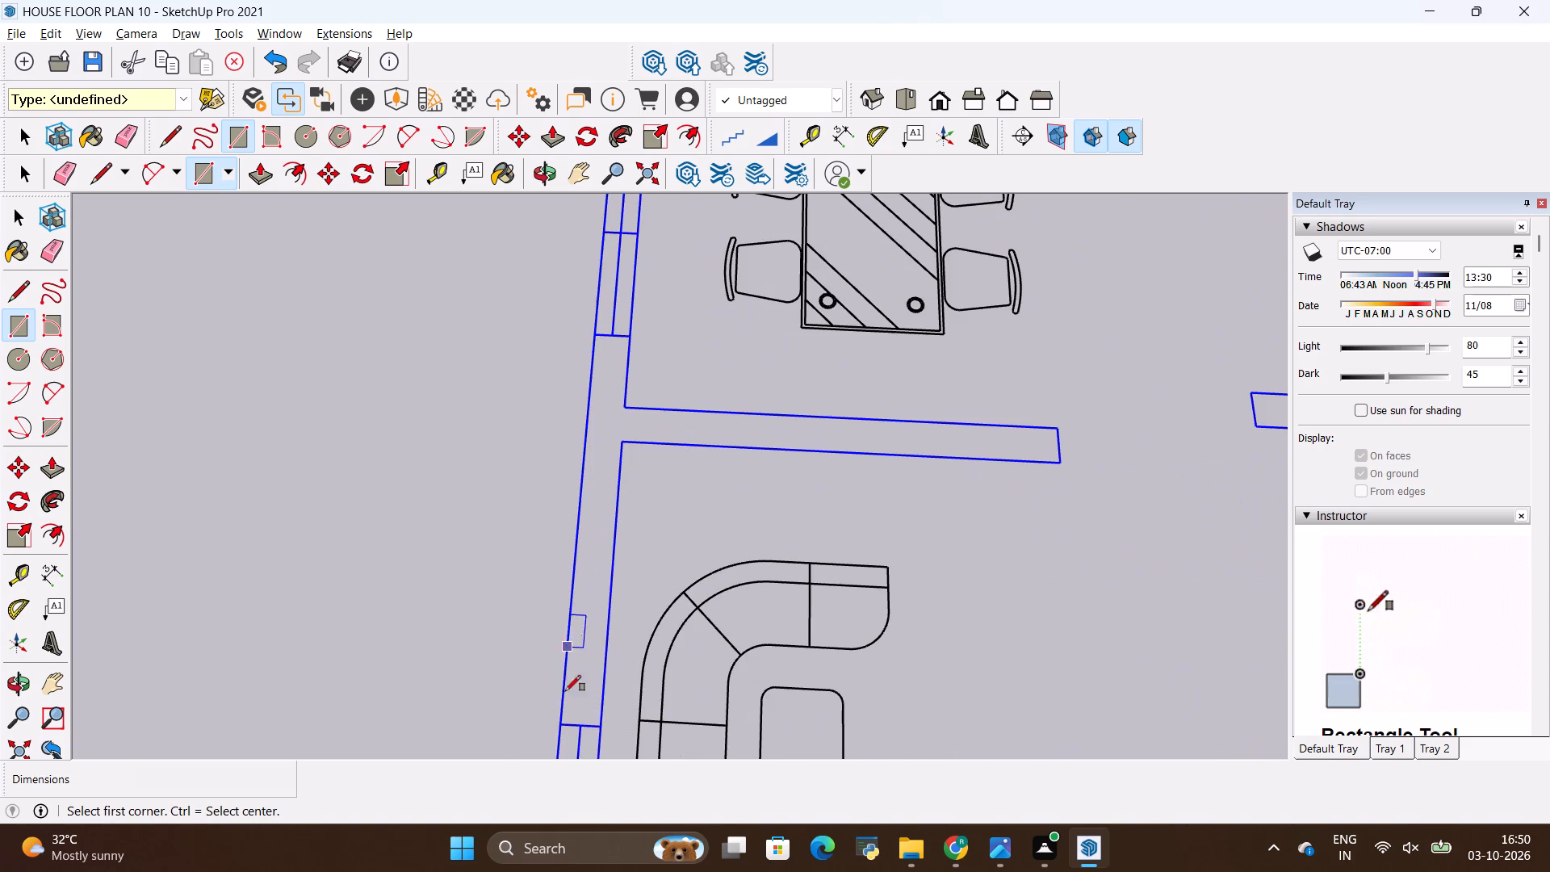
click(562, 721)
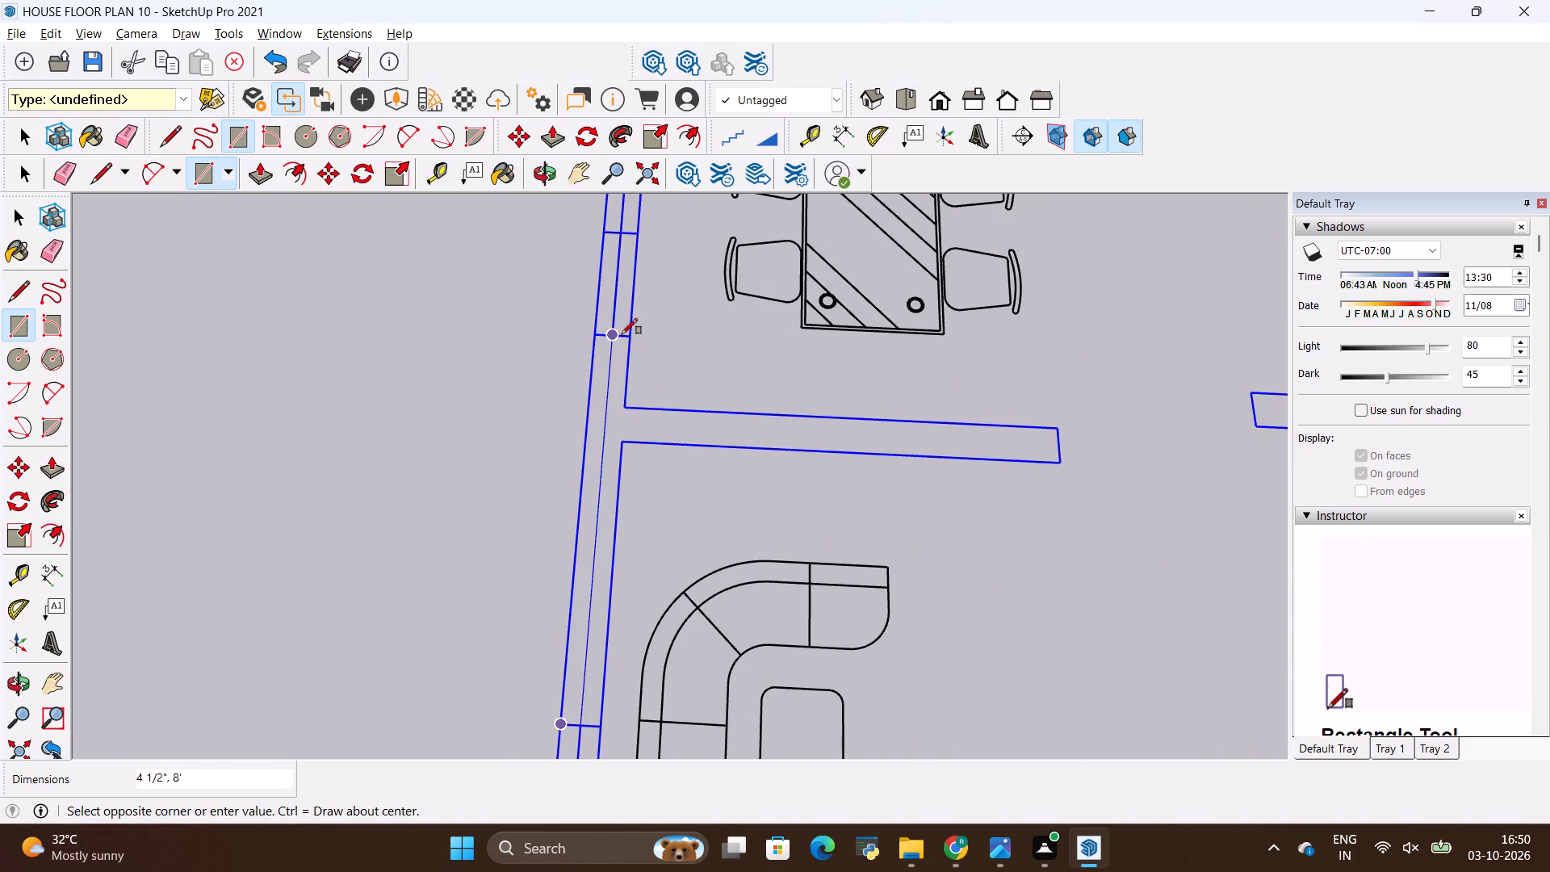
click(635, 334)
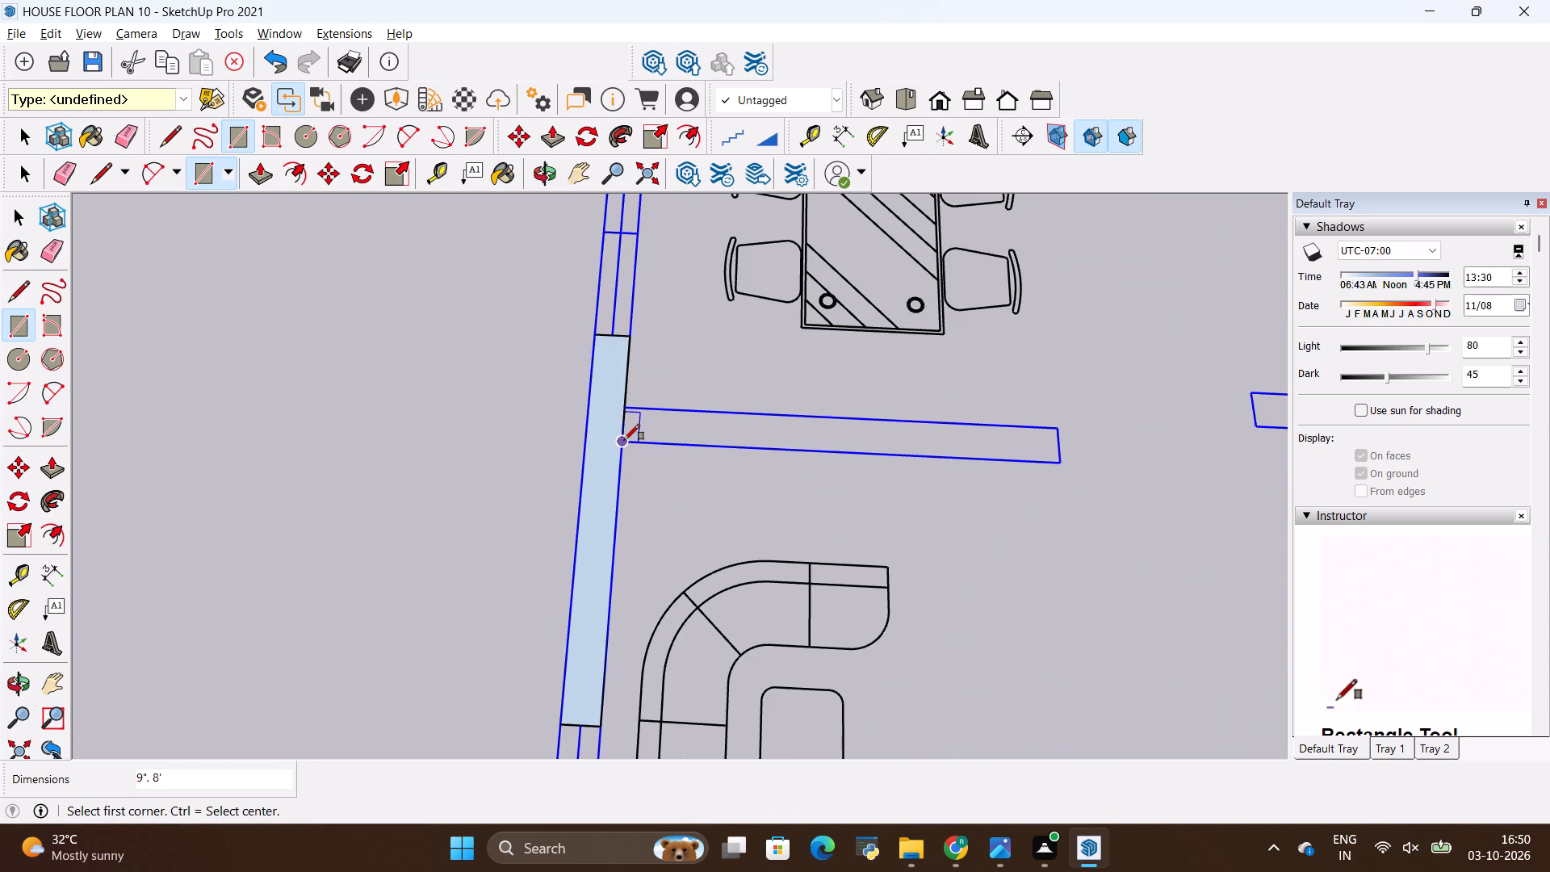
Draw a 9" thick rectangle over the wall between the dining area and the living room, from the outer wall to its free end.
click(624, 440)
scroll(694, 422, up, 7)
scroll(562, 421, down, 4)
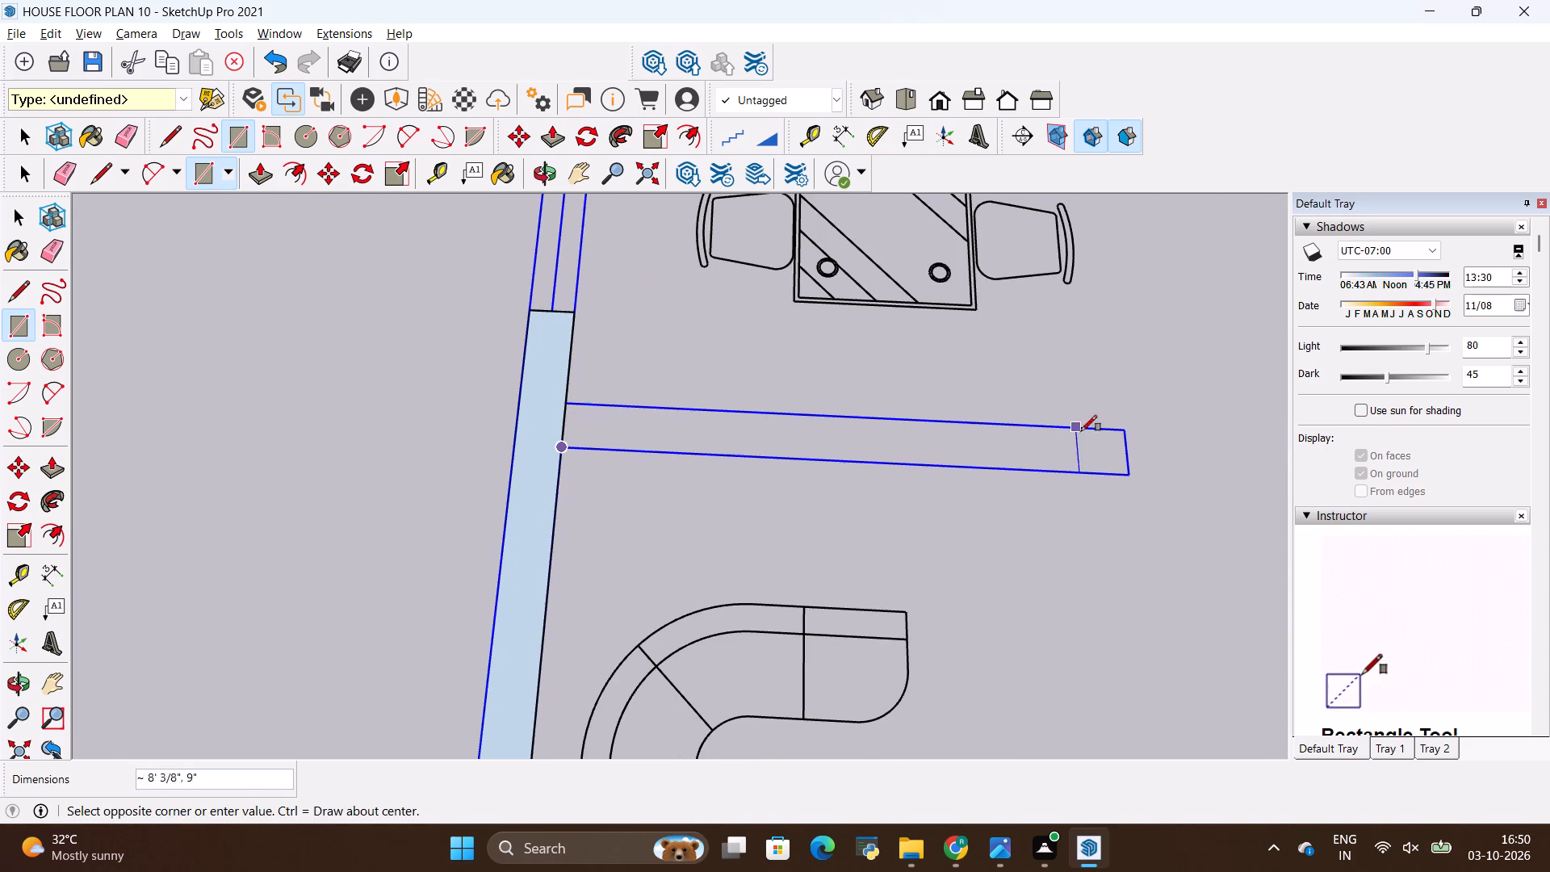
click(1122, 430)
Erase the seam line where the dining and living room partition meets the outer side wall.
scroll(595, 347, down, 10)
scroll(588, 366, up, 16)
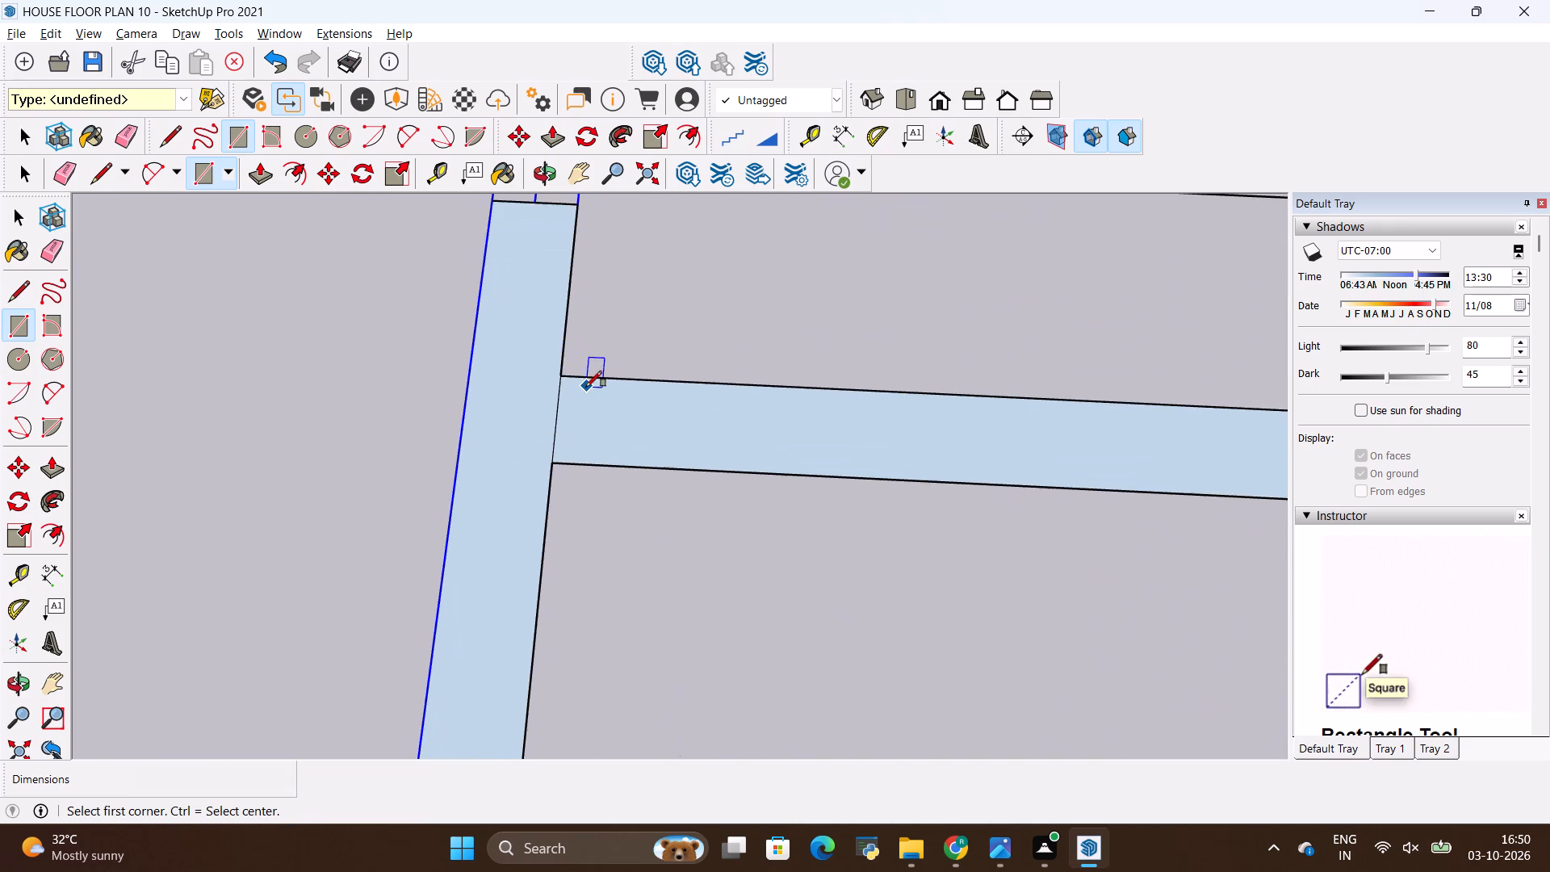
scroll(568, 409, up, 2)
key(e)
drag(560, 417, 537, 424)
Draw a 9" by 6' 4 1/2" rectangle over the outer side wall from the living room's front corner to its window.
scroll(549, 402, down, 20)
scroll(549, 402, down, 9)
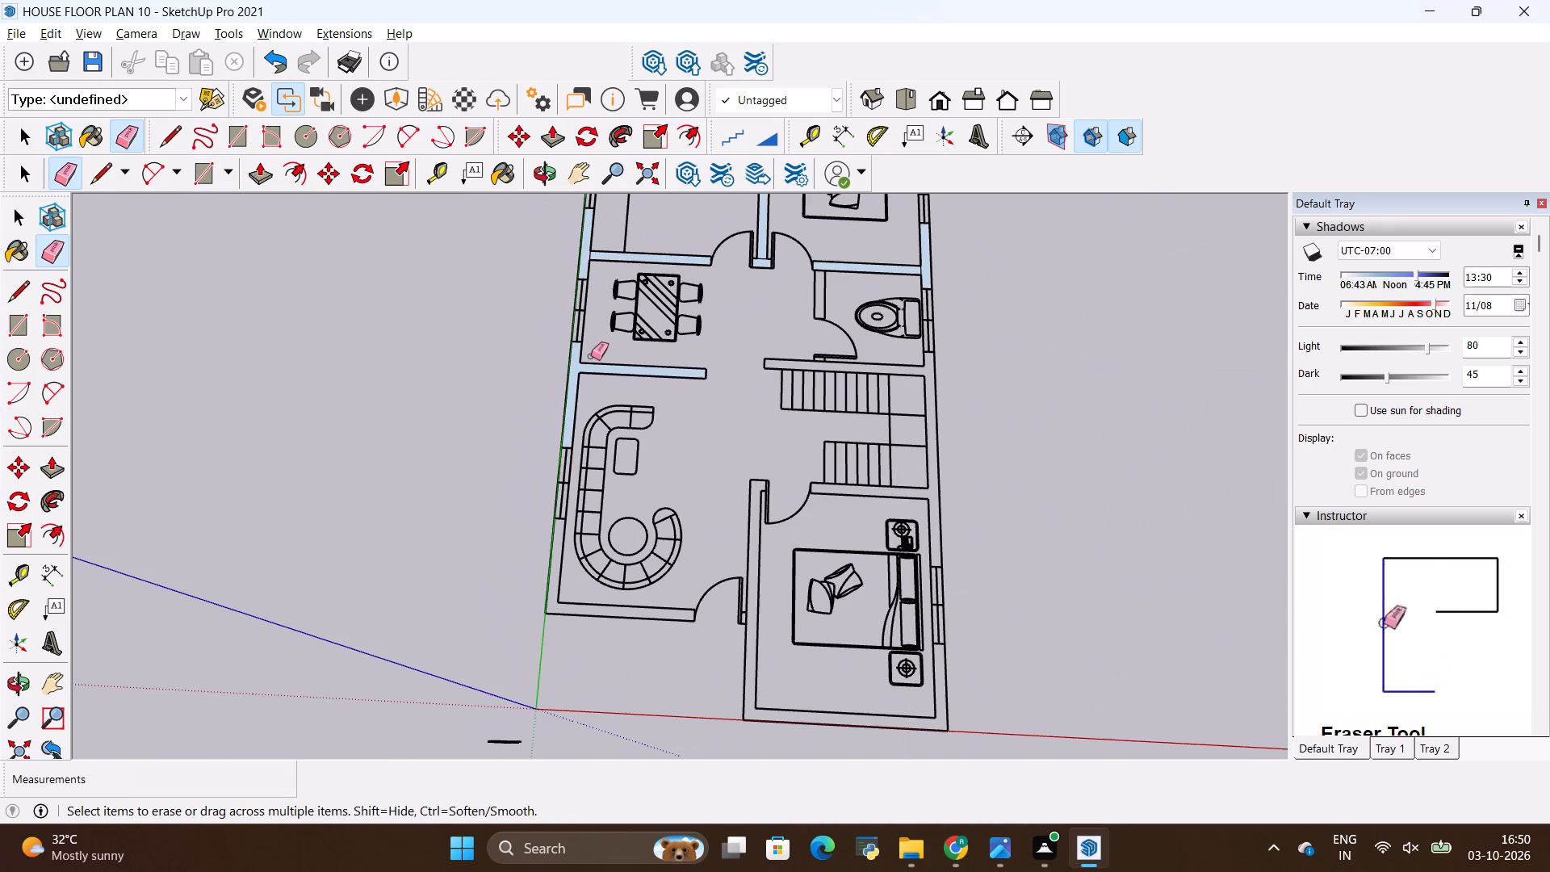
key(r)
scroll(541, 626, up, 2)
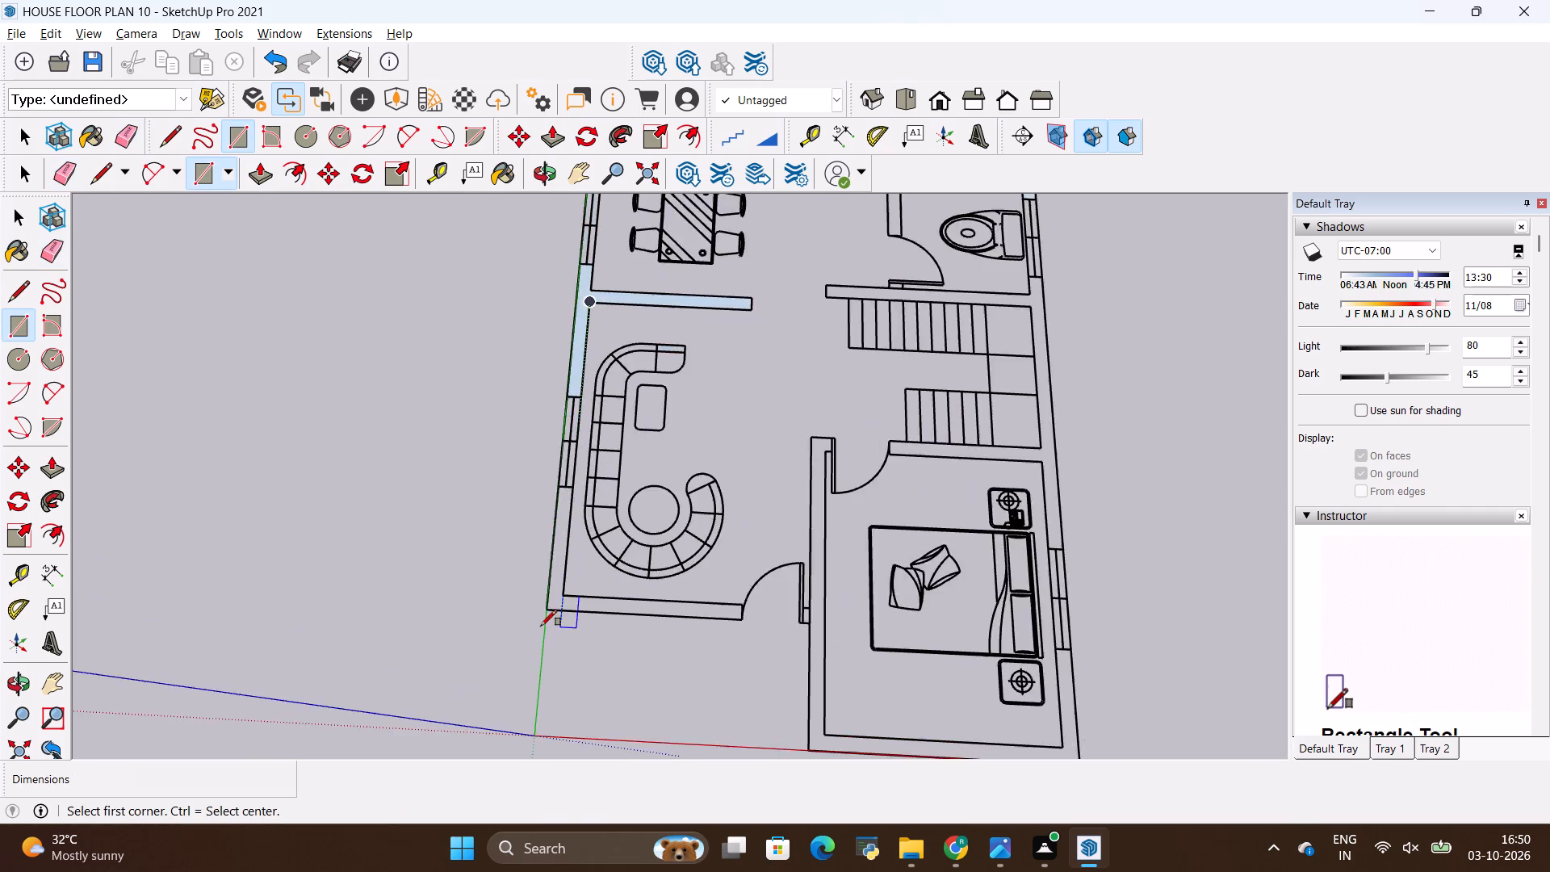
scroll(541, 626, up, 14)
click(553, 589)
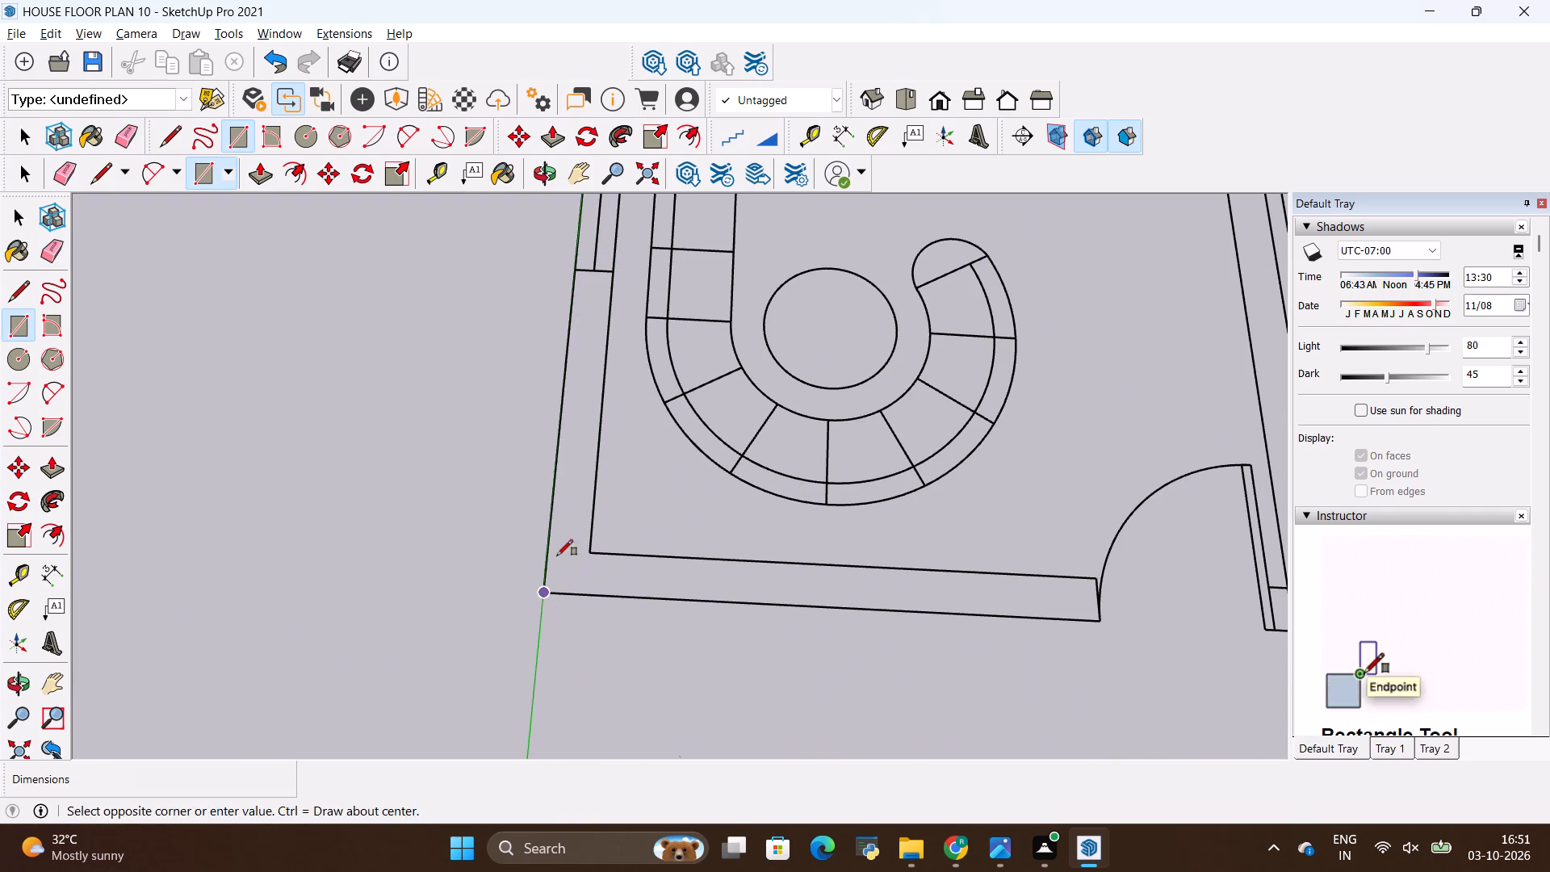
click(607, 270)
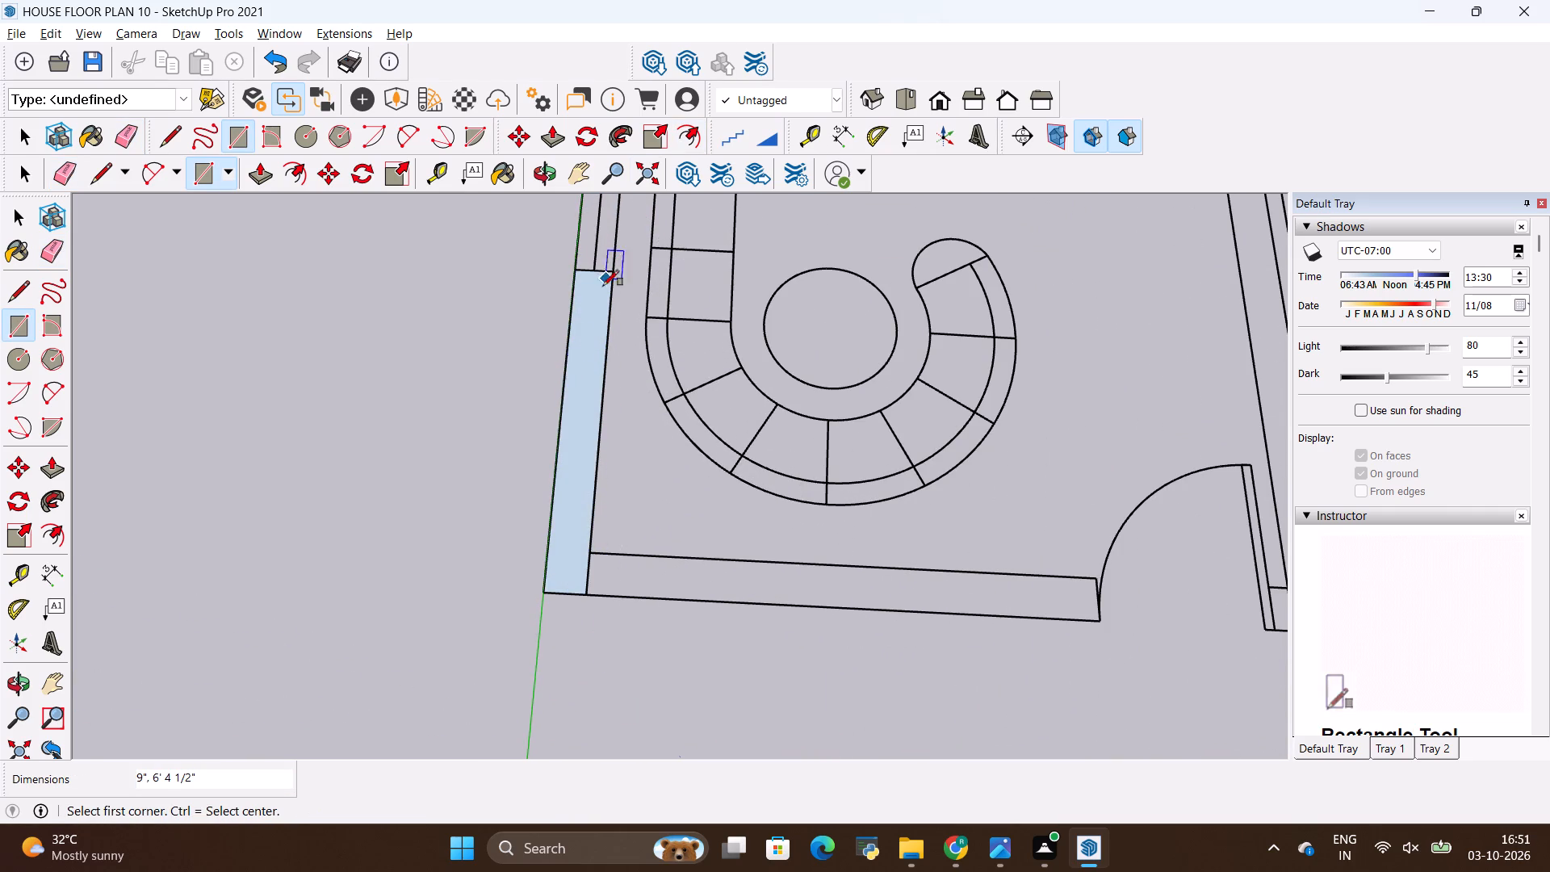
Draw an 8' 11" by 9" rectangle over the living room's front wall, from the side wall to the entrance door opening.
scroll(829, 596, down, 2)
scroll(968, 609, up, 5)
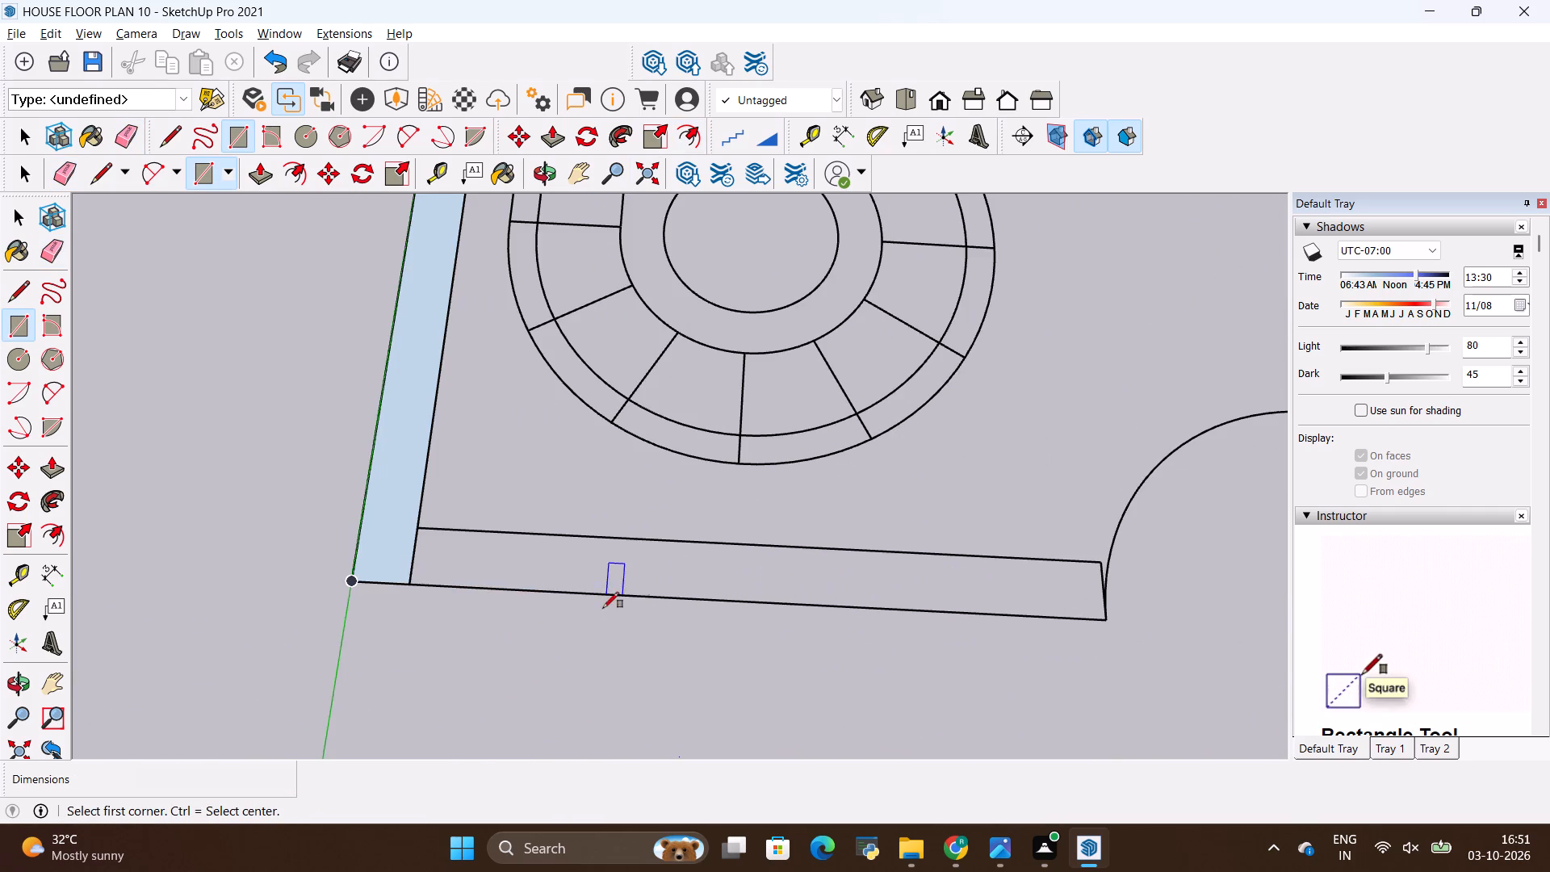
click(413, 576)
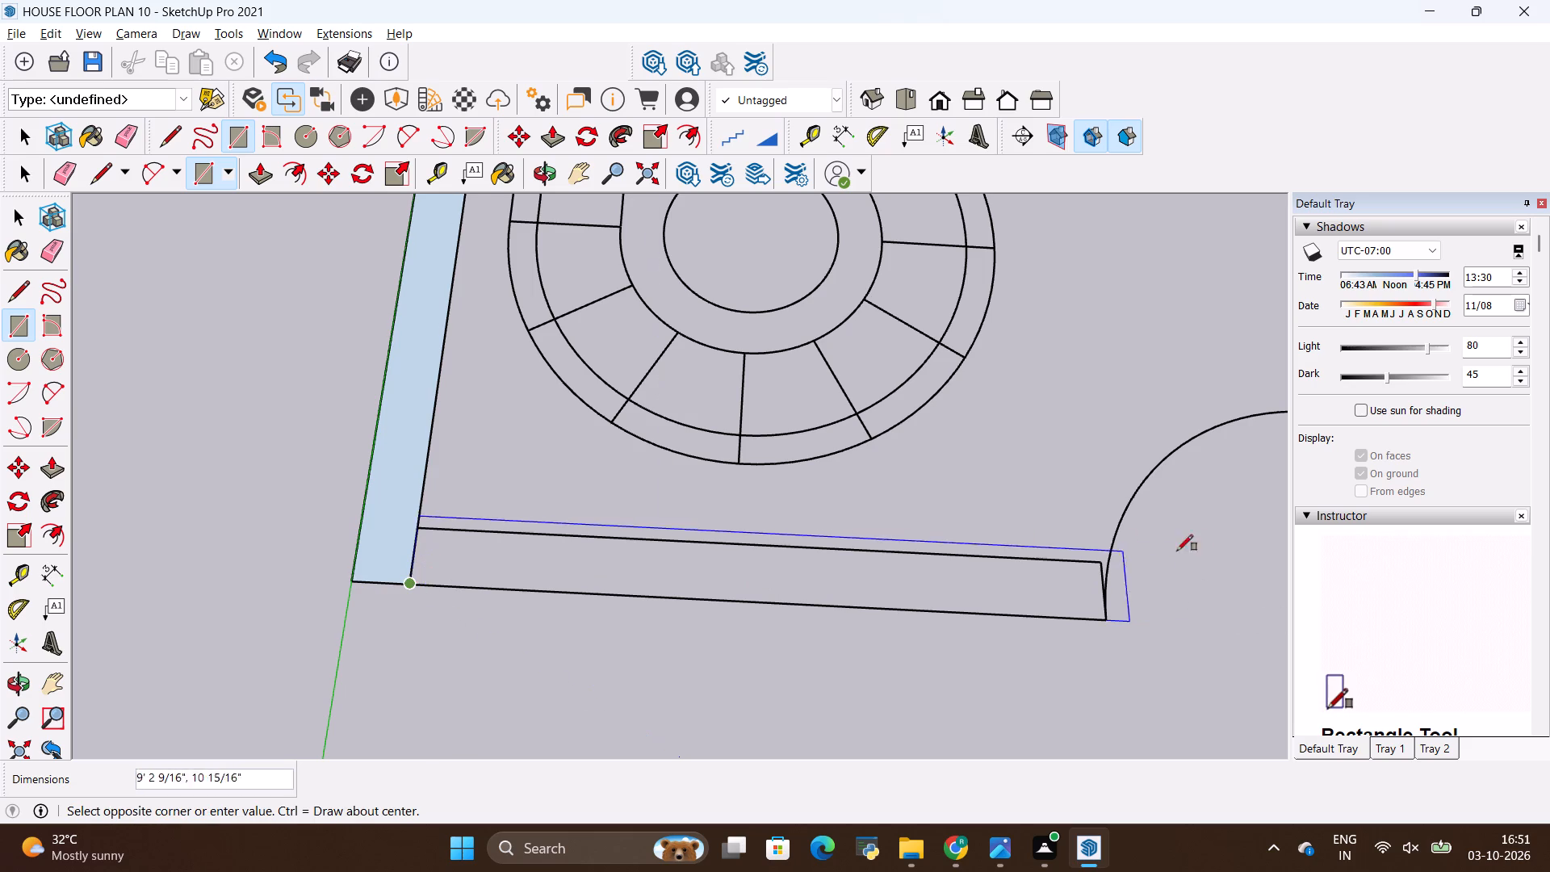
scroll(1152, 561, up, 8)
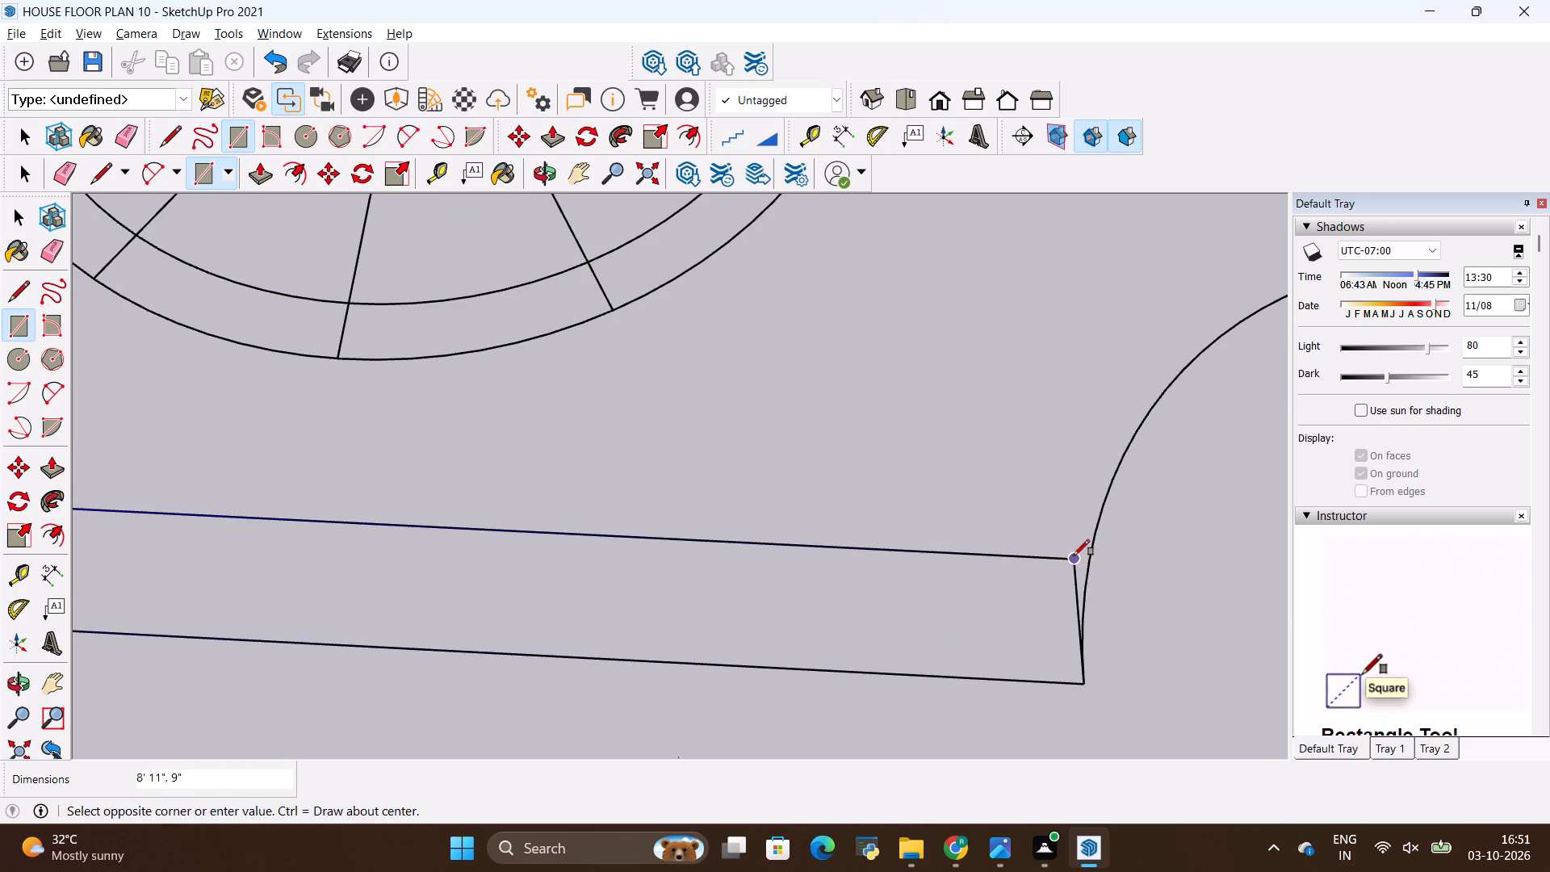
click(1073, 555)
Erase the seam line between the side wall and the front wall at the living room's front corner.
scroll(840, 452, down, 12)
scroll(559, 467, up, 8)
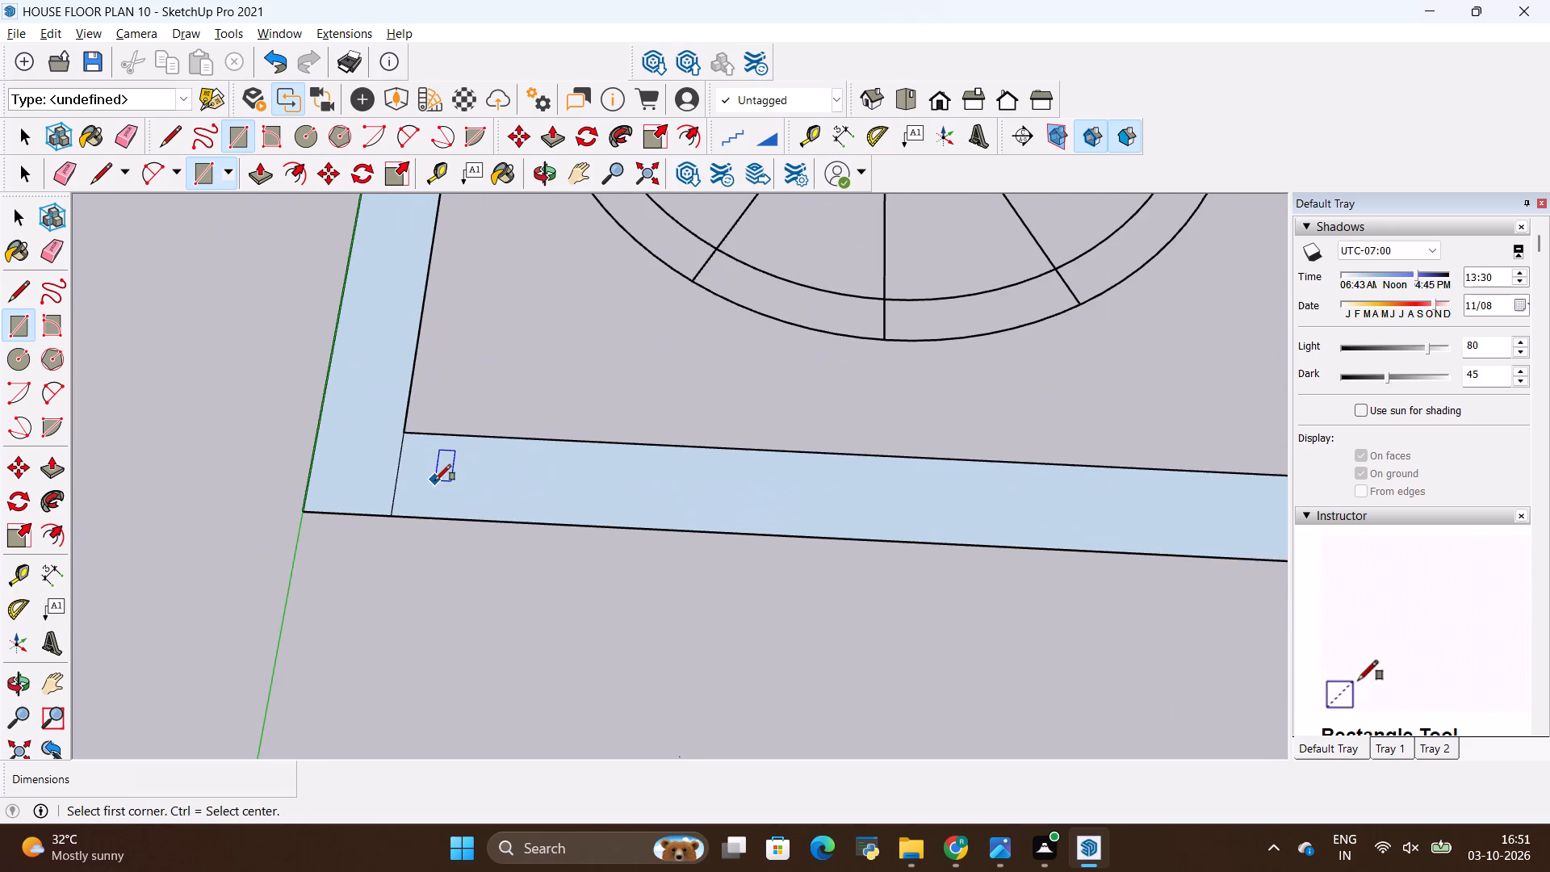
key(e)
drag(398, 477, 376, 477)
Draw a rectangle over the wall block beside the front bedroom's door, at the end of the living room partition.
scroll(372, 477, down, 4)
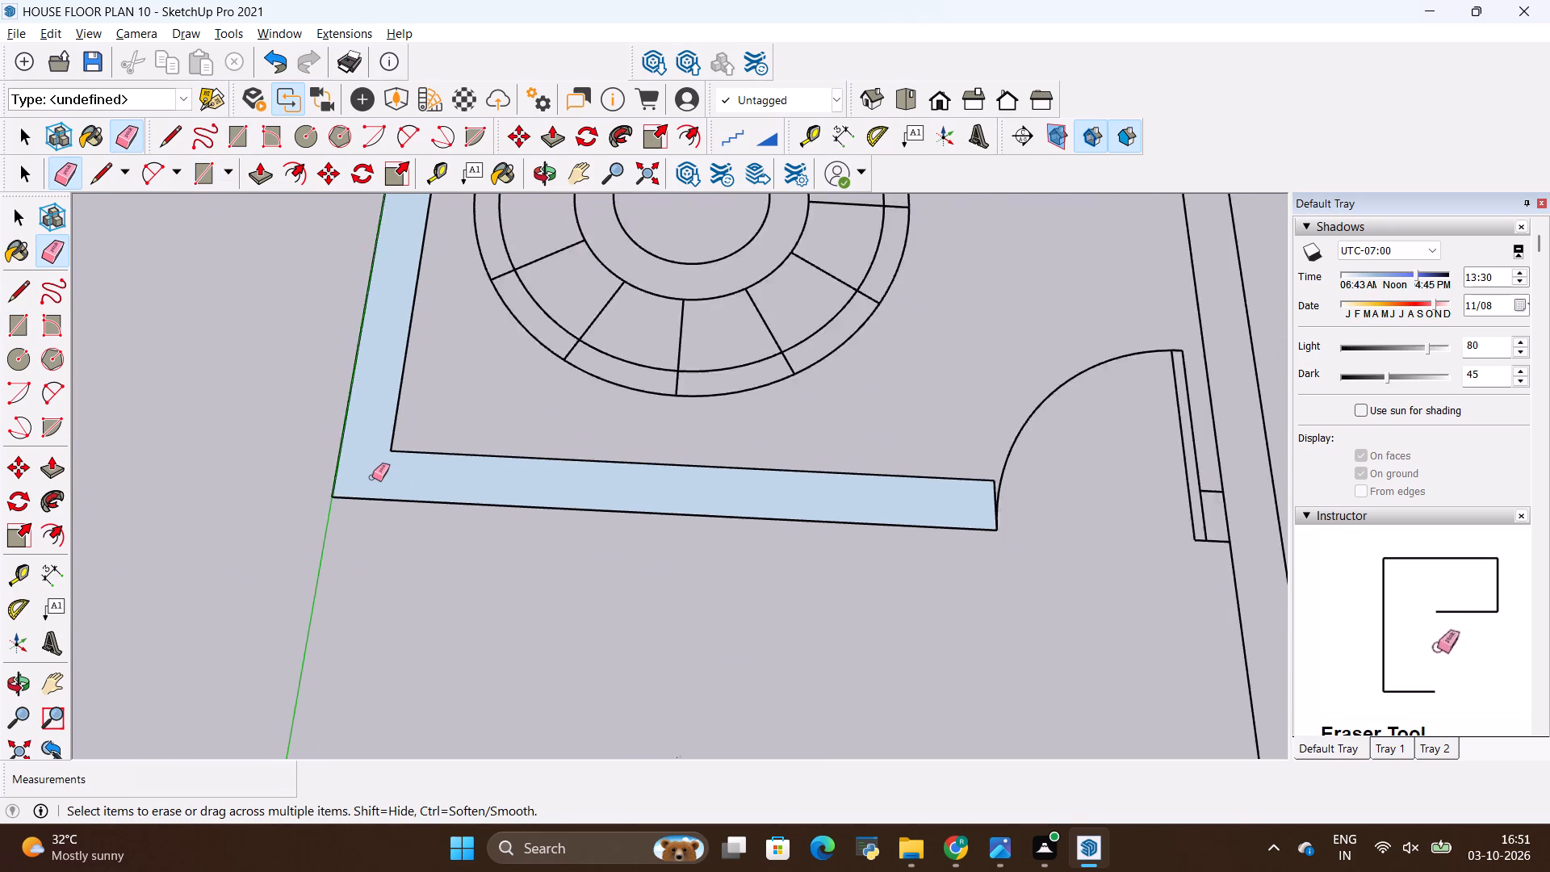
scroll(372, 477, down, 19)
scroll(660, 414, up, 3)
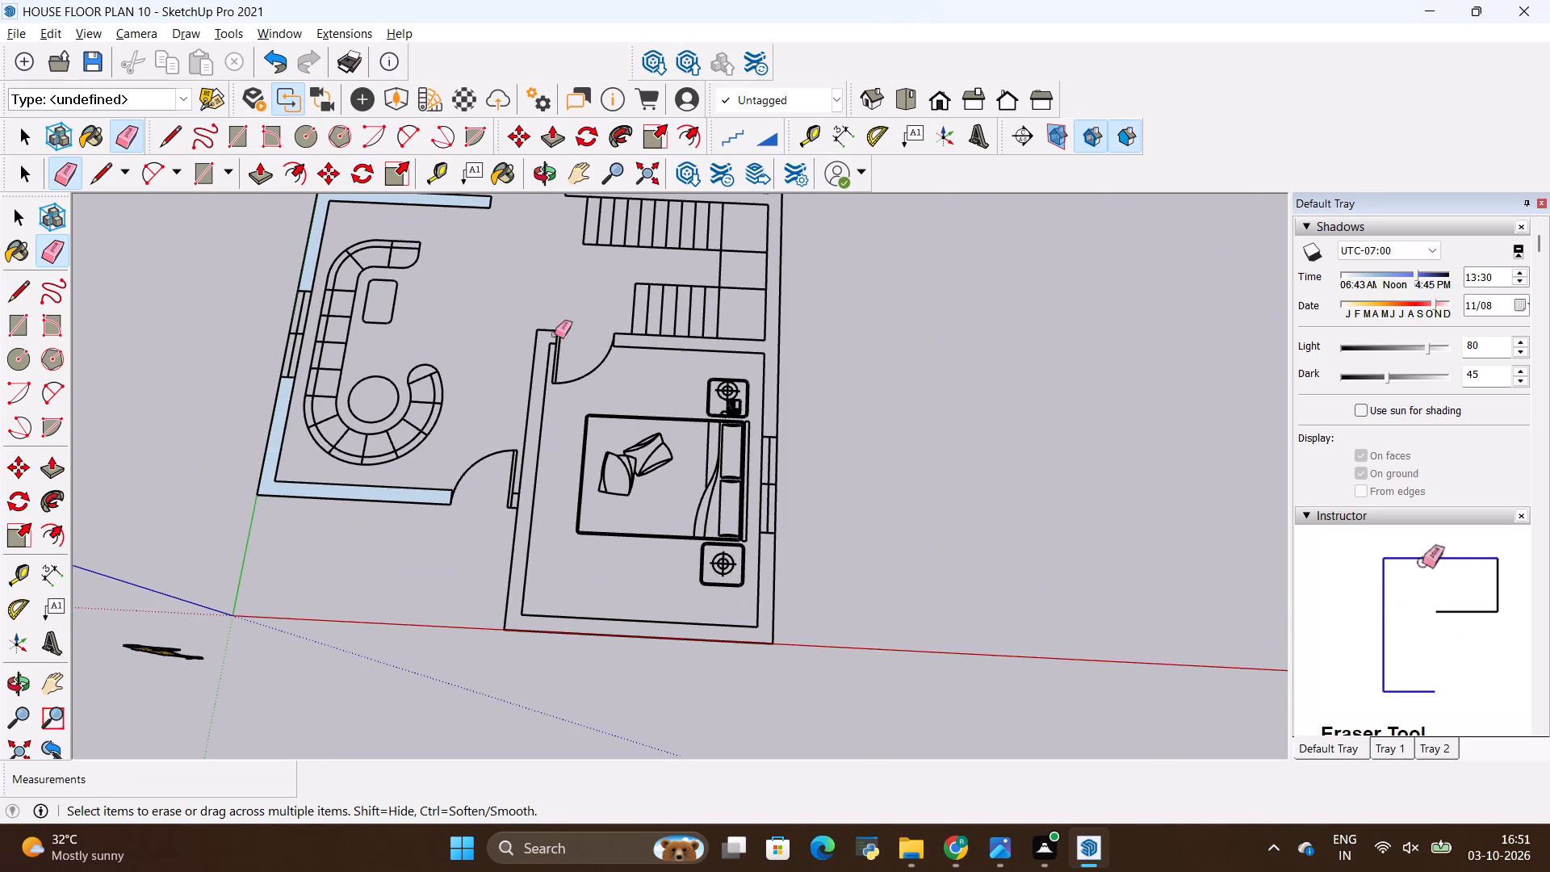
key(r)
scroll(557, 290, up, 12)
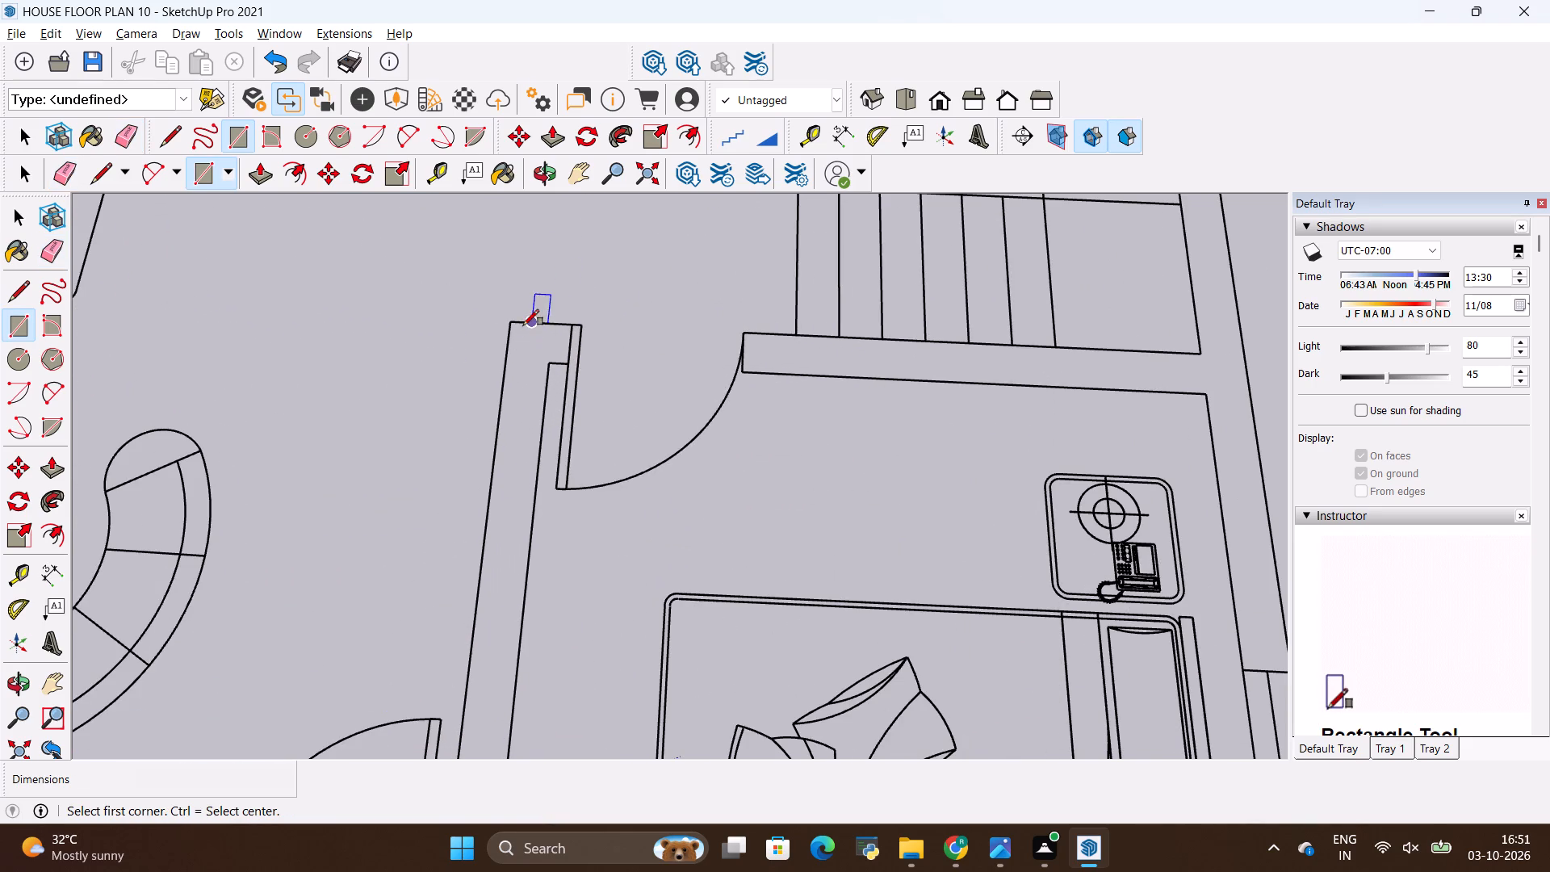
scroll(609, 368, up, 4)
click(551, 365)
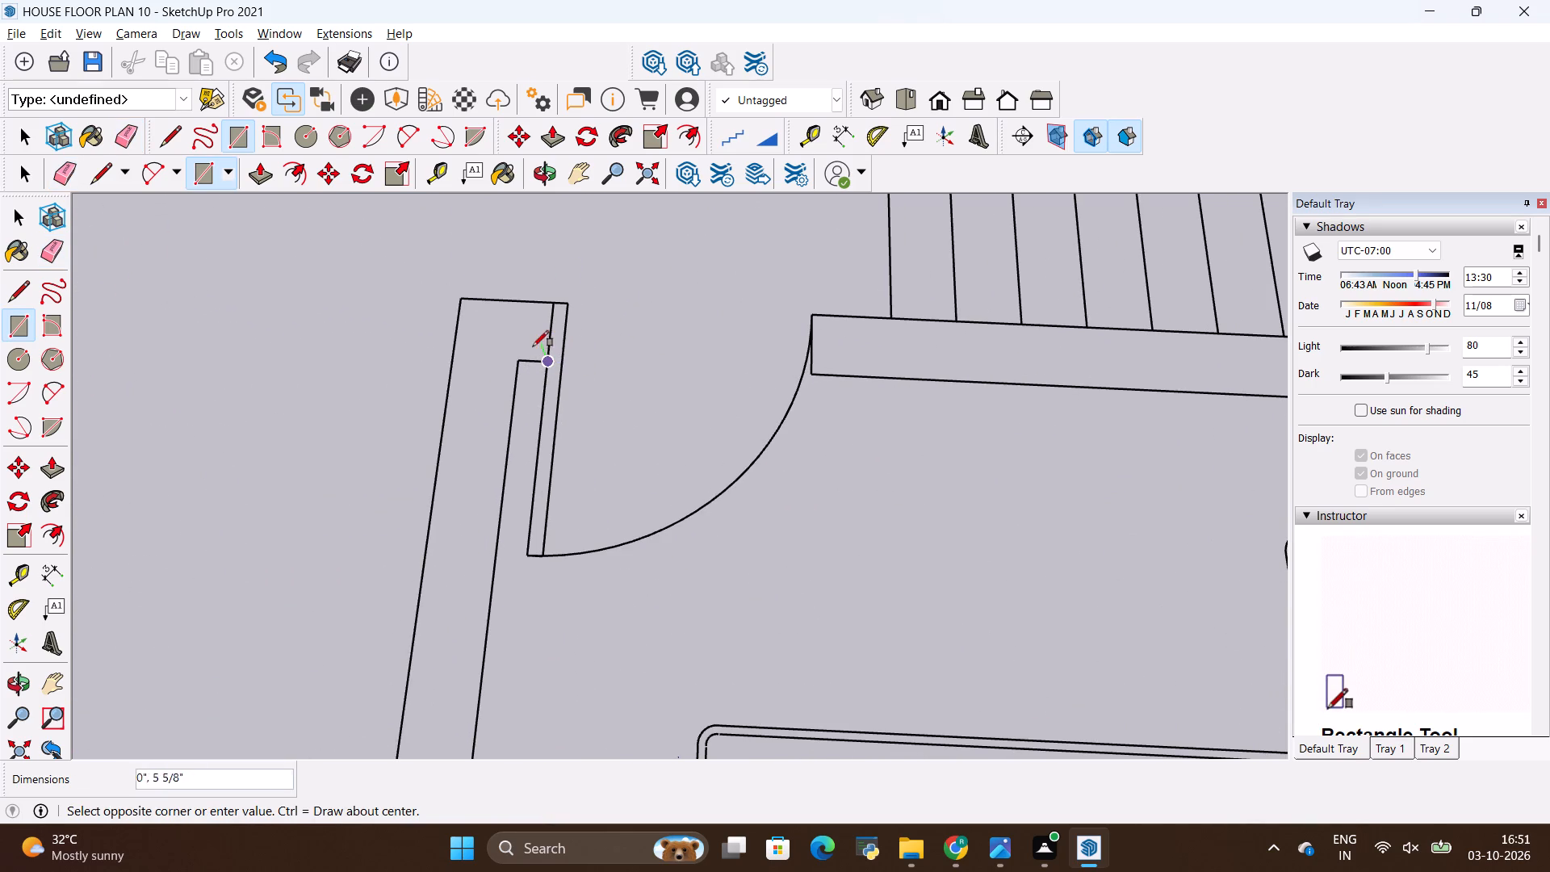
click(461, 300)
Draw a 14' 3" by 9" rectangle over the wall between the living room and front bedroom, from the door-side block to the front wall.
scroll(892, 412, down, 5)
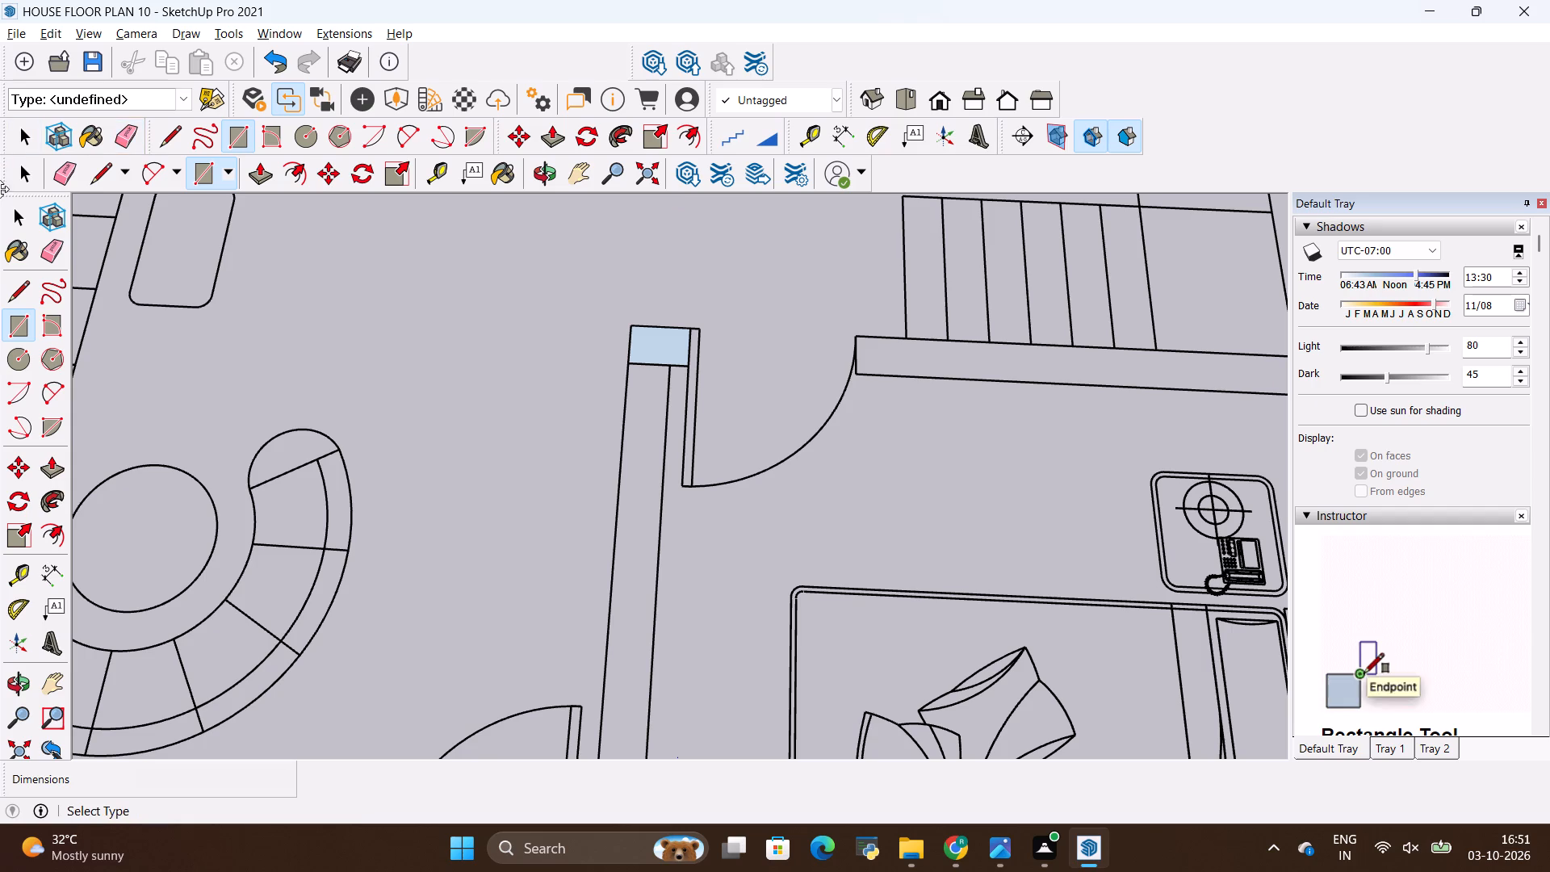
scroll(640, 310, down, 4)
scroll(636, 323, up, 2)
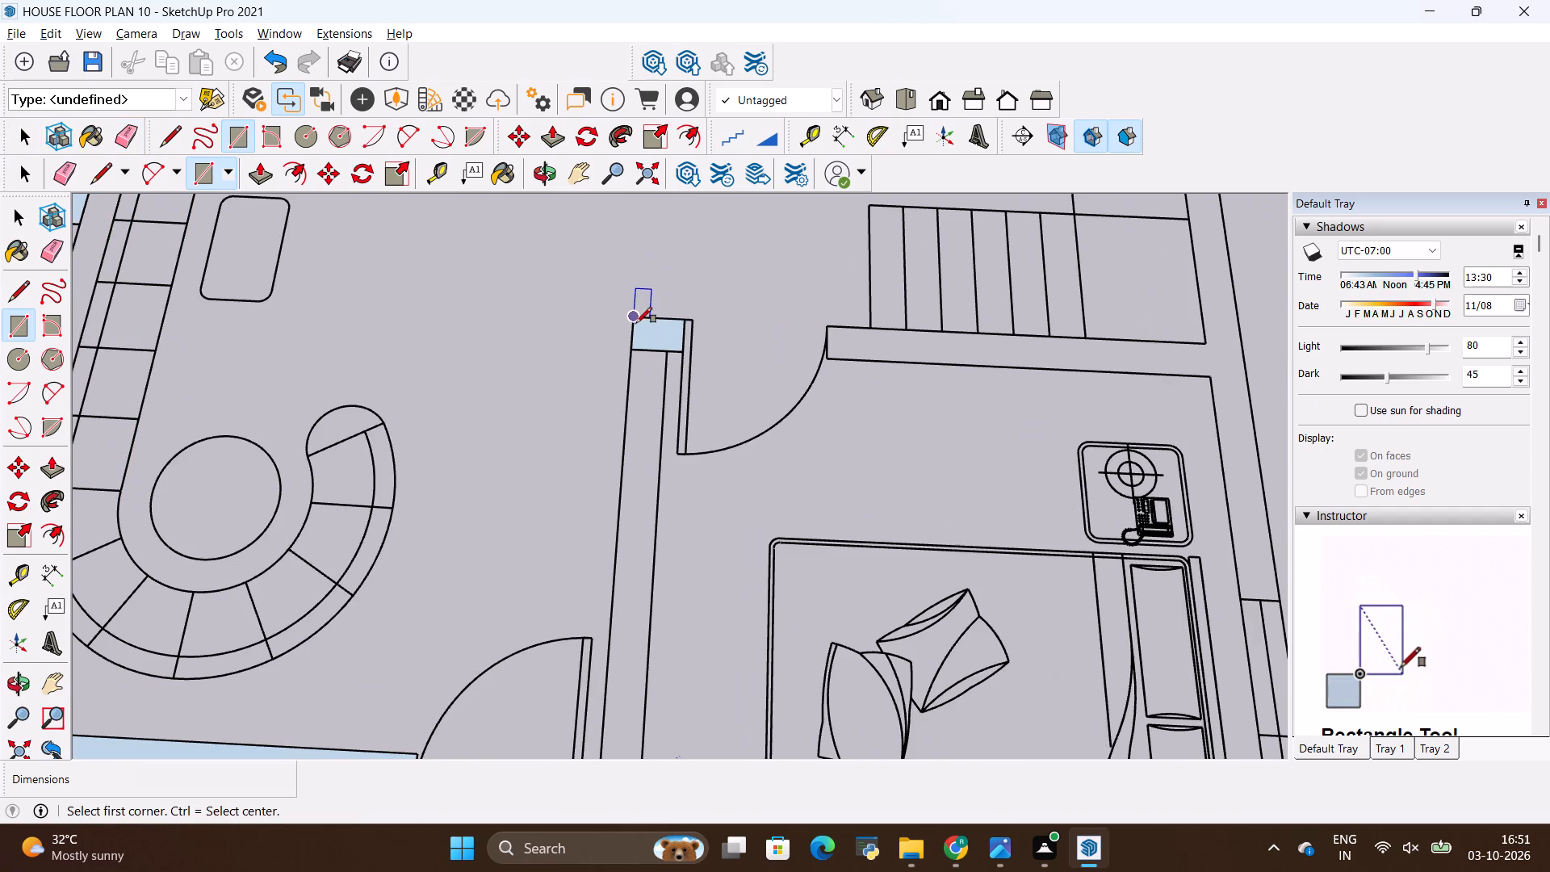
click(626, 344)
scroll(621, 323, down, 10)
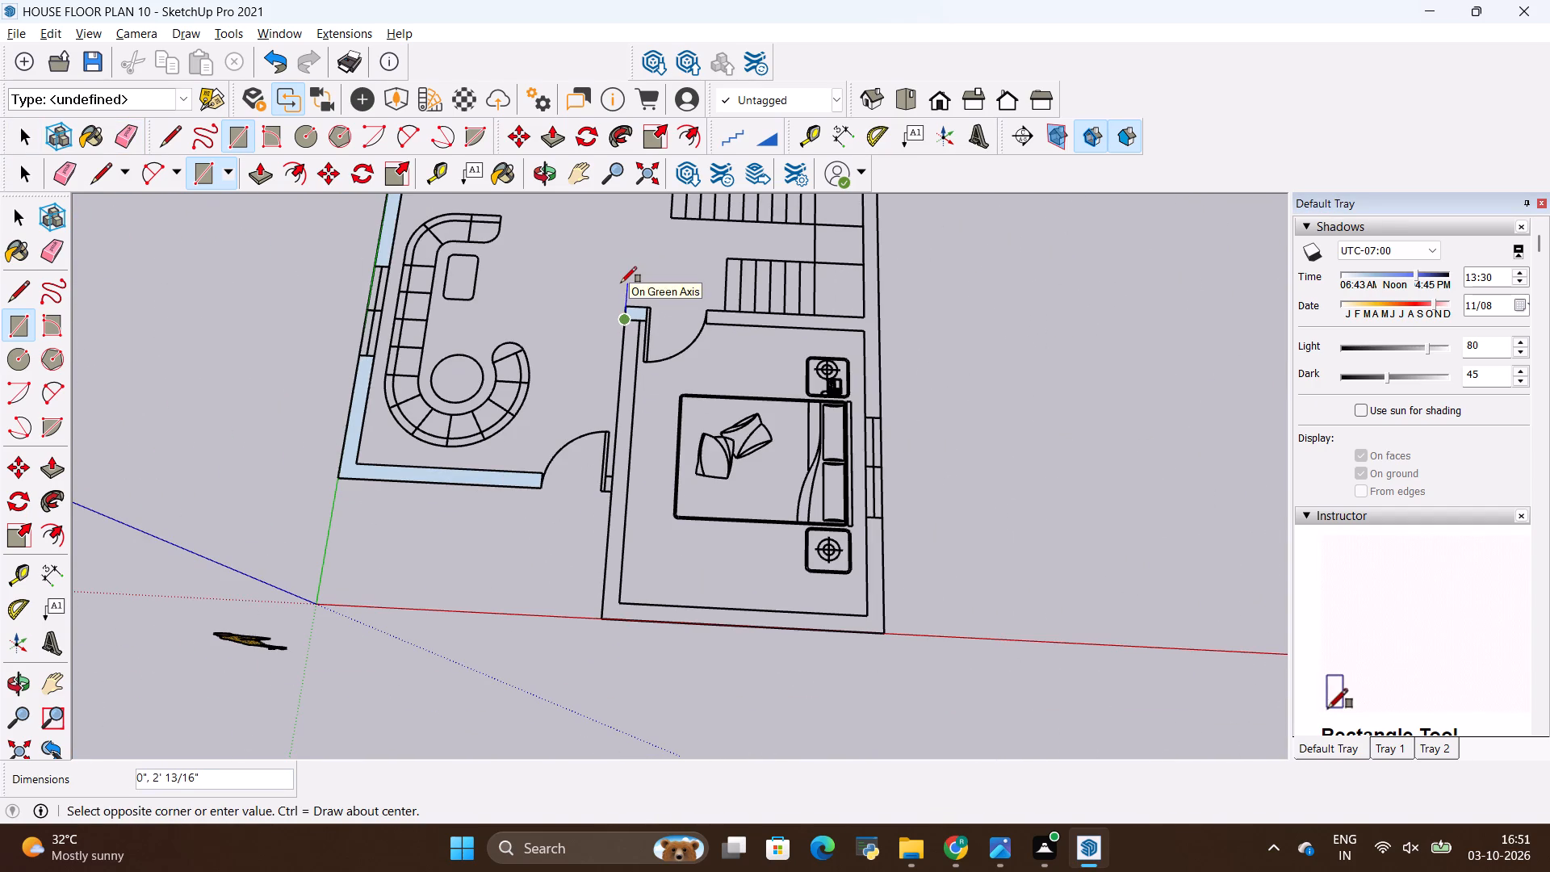
scroll(618, 597, up, 5)
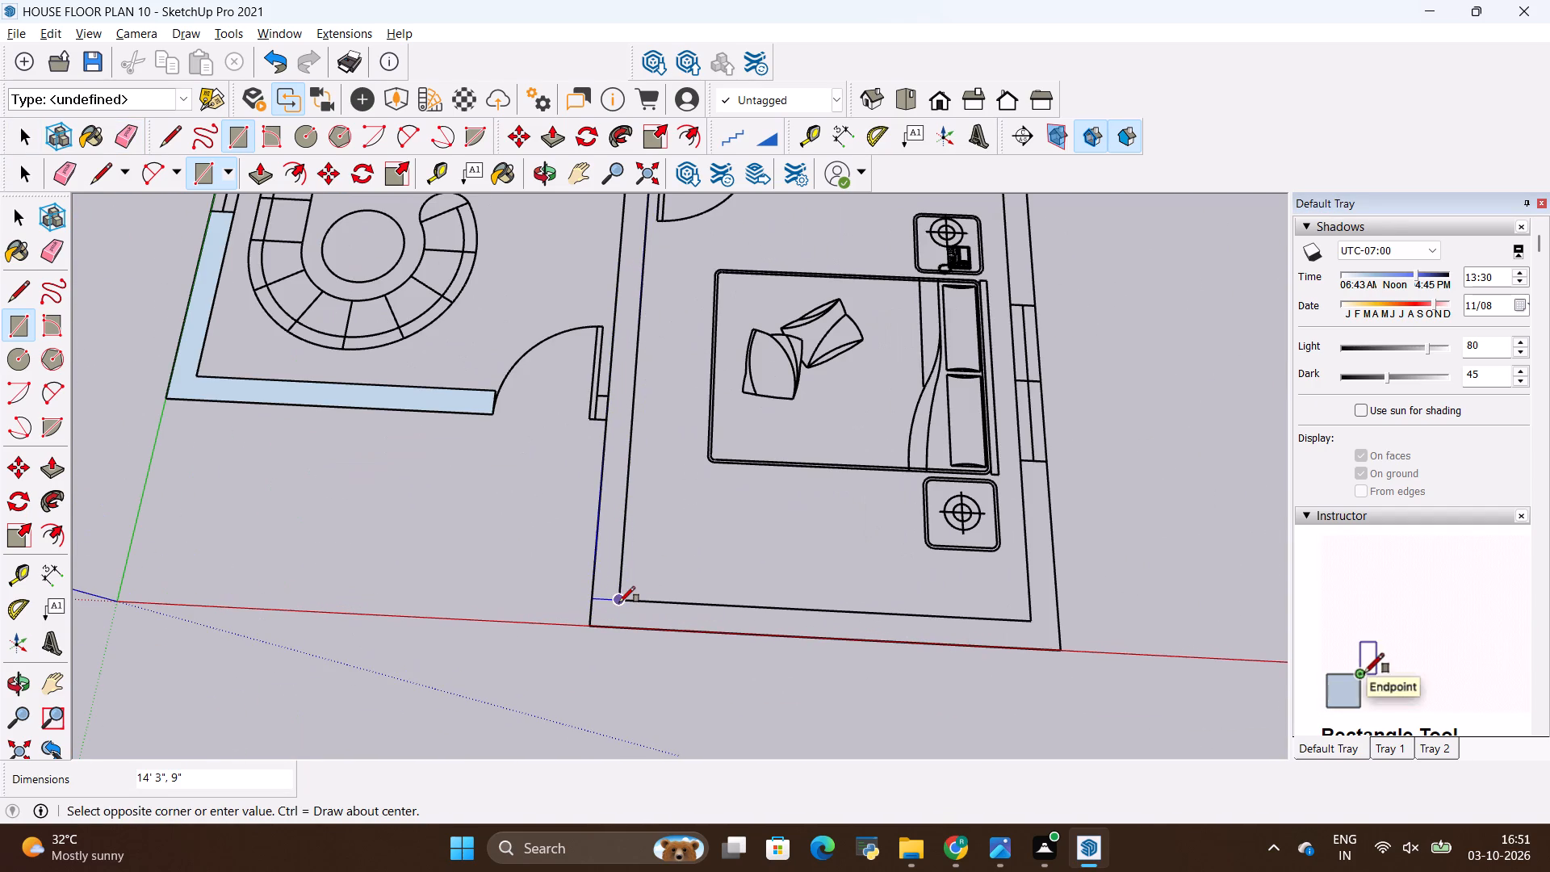
click(617, 602)
Draw a 12' 9" by 9" rectangle over the front bedroom's front wall, spanning both outer corners.
scroll(605, 624, up, 2)
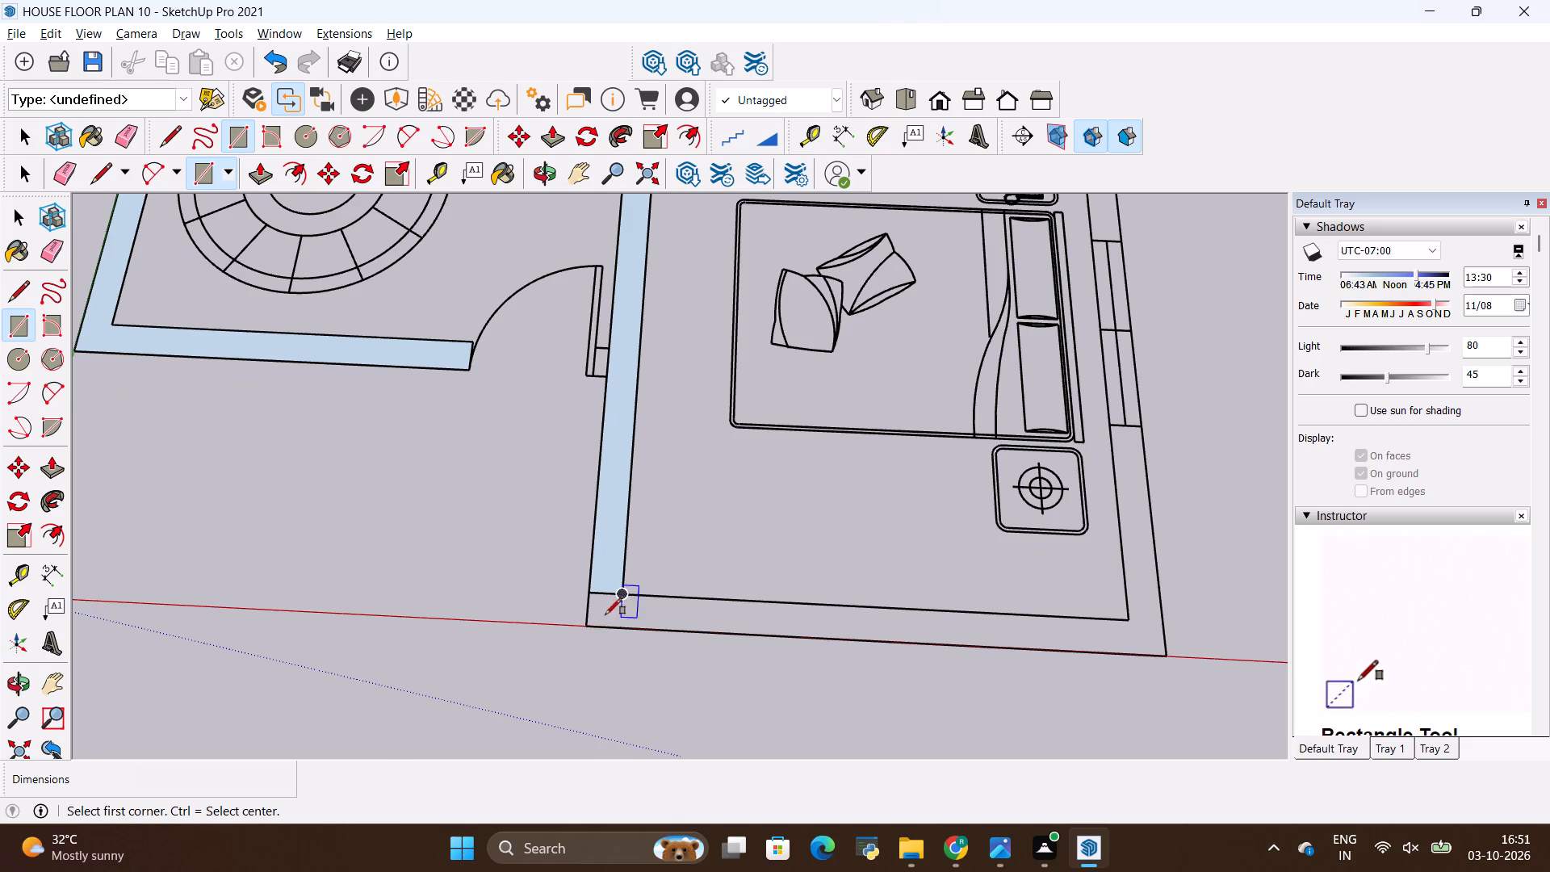
click(588, 588)
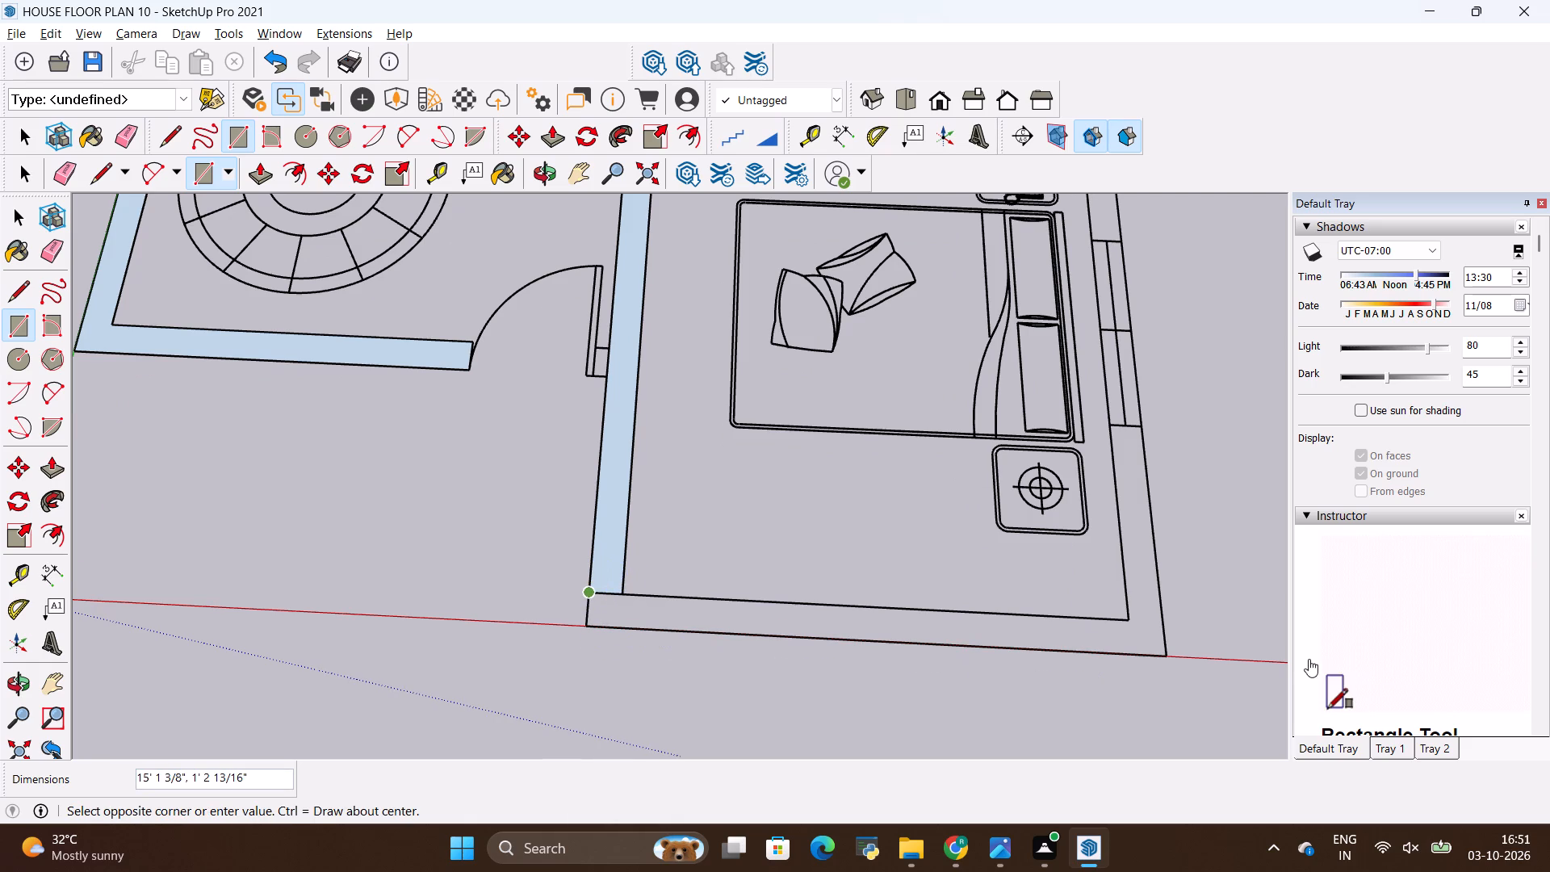
click(1165, 659)
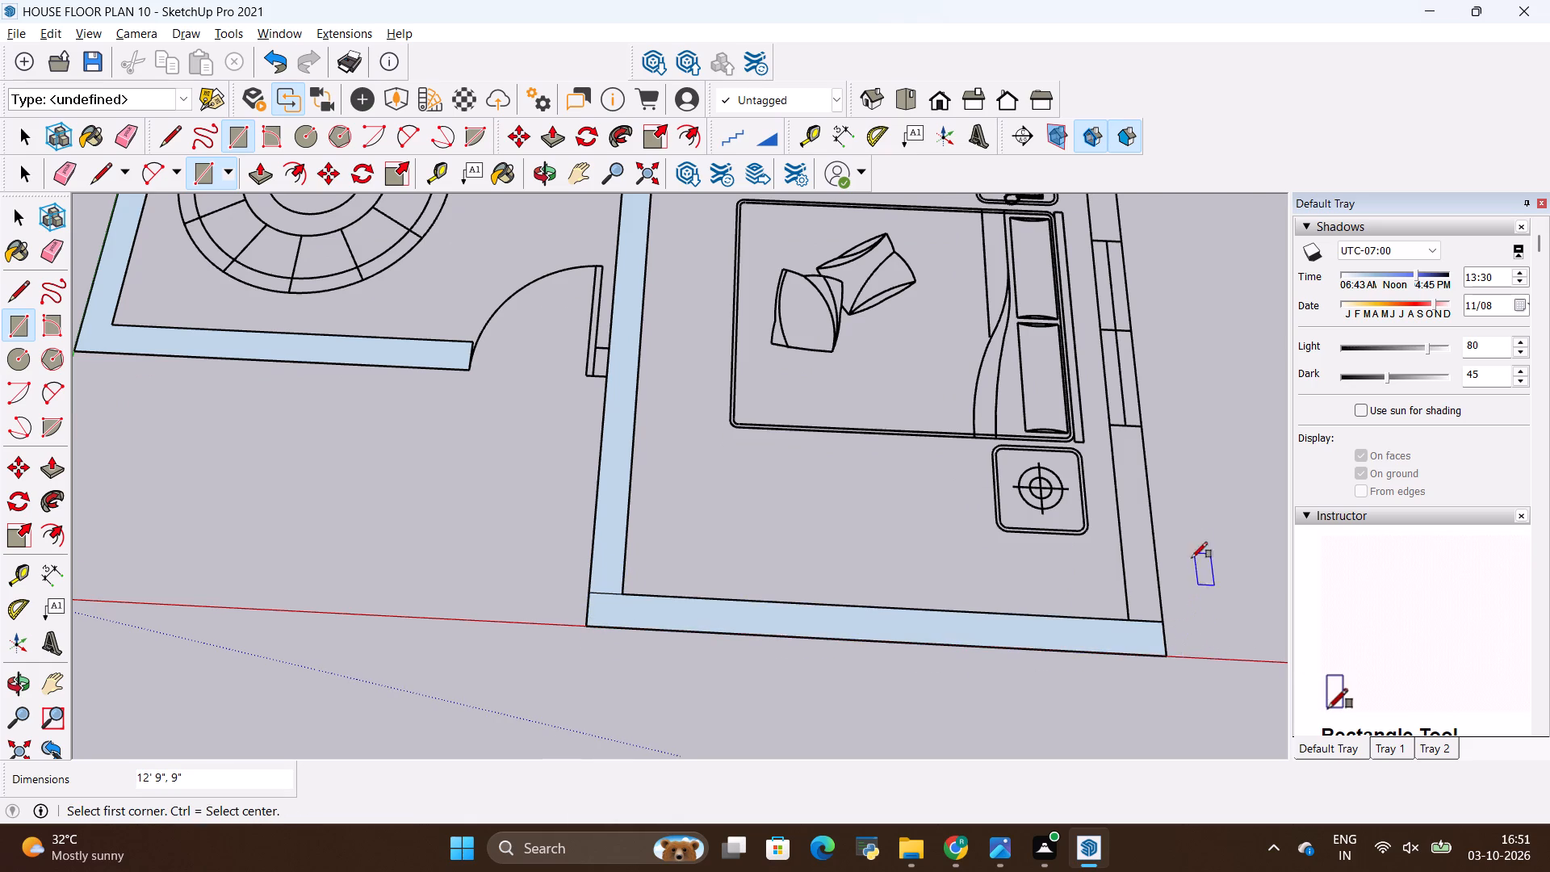
Draw a 9" thick rectangle over the front bedroom's outer side wall, from the front wall to the window.
scroll(1179, 547, up, 3)
click(1116, 645)
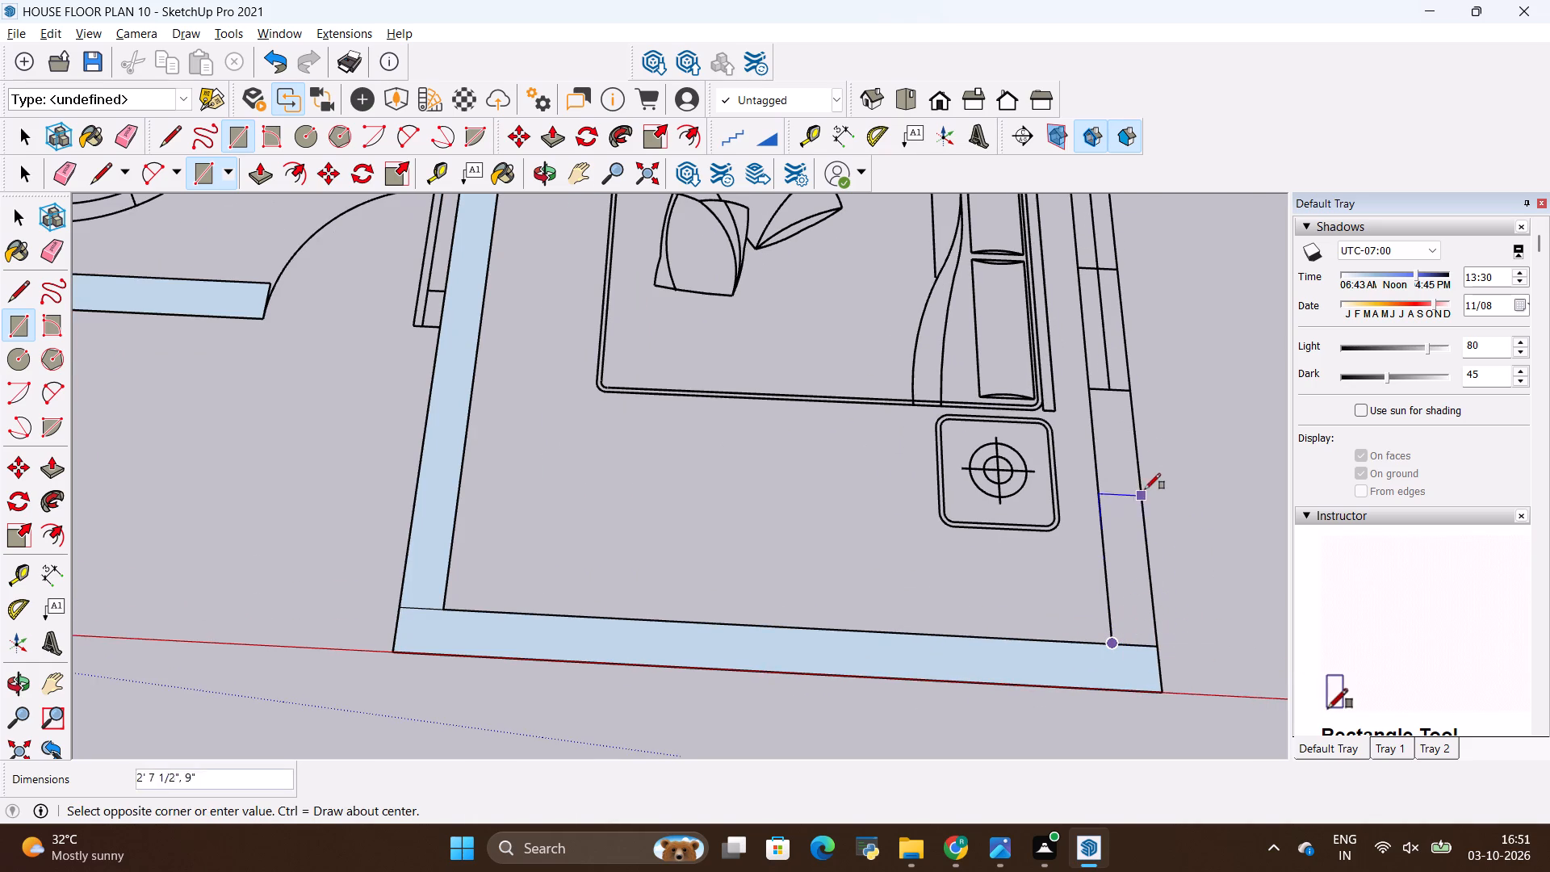
click(1129, 396)
Erase the seam lines between the side walls and the front wall at both front corners of the bedroom.
scroll(1135, 680, up, 3)
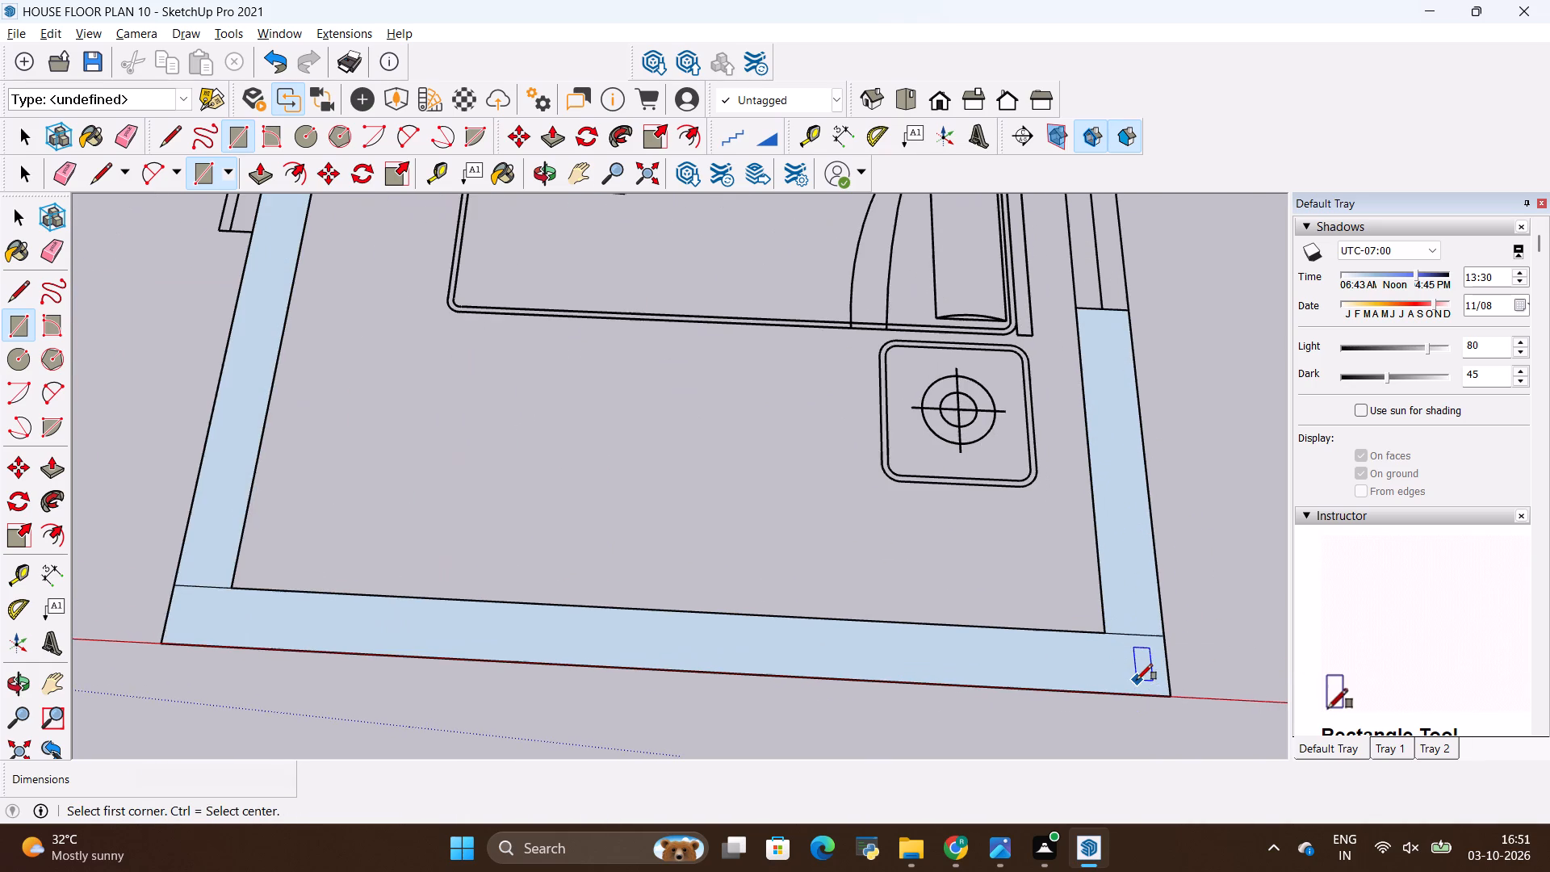
key(e)
drag(1125, 614, 1128, 642)
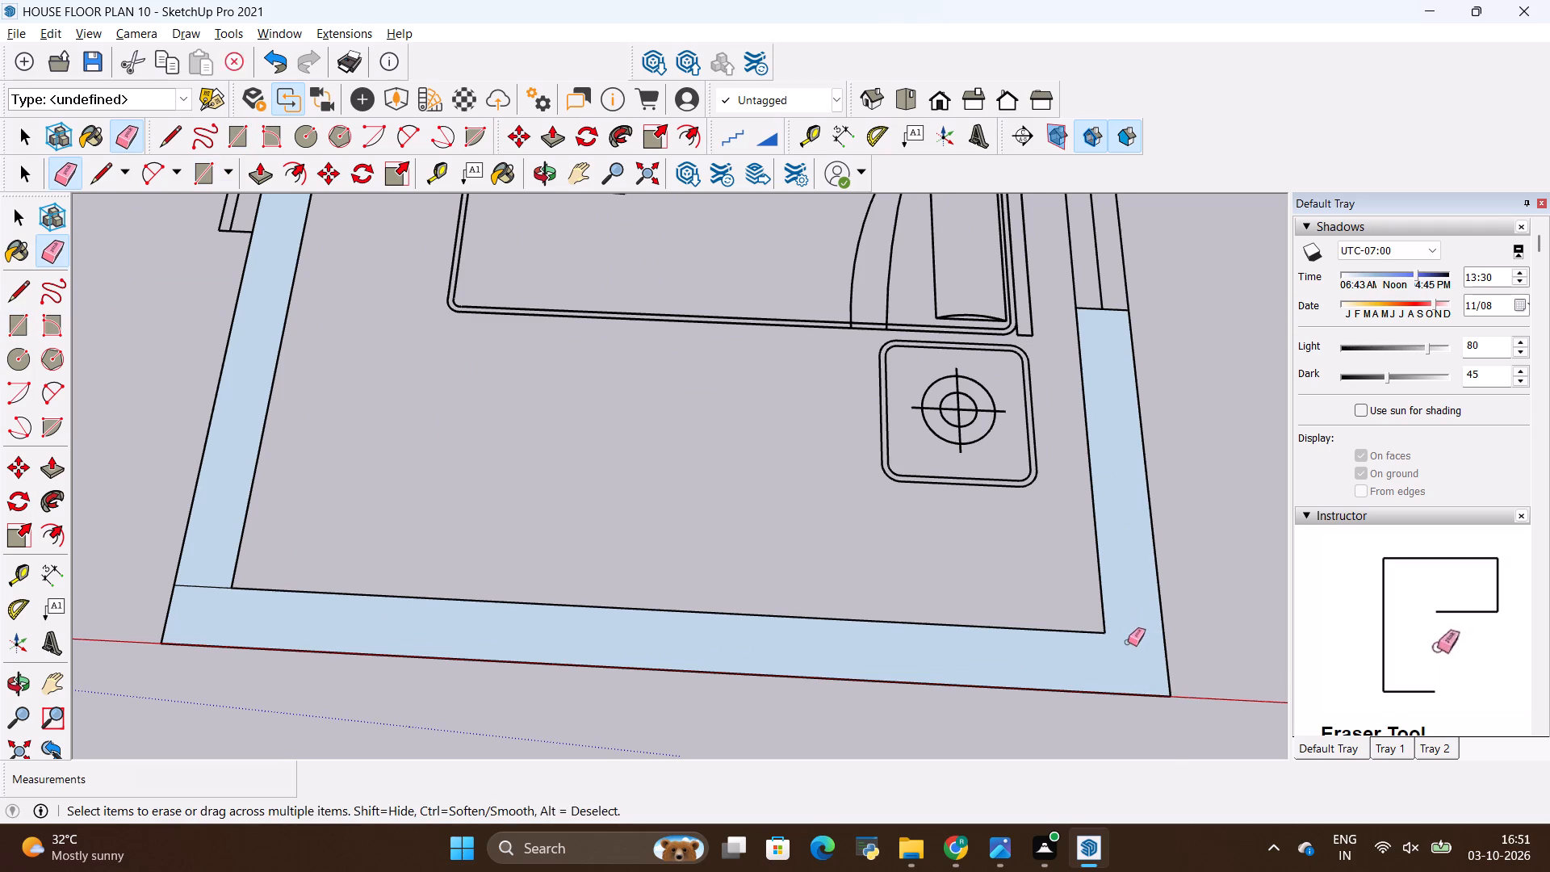
scroll(164, 585, up, 3)
drag(198, 572, 202, 597)
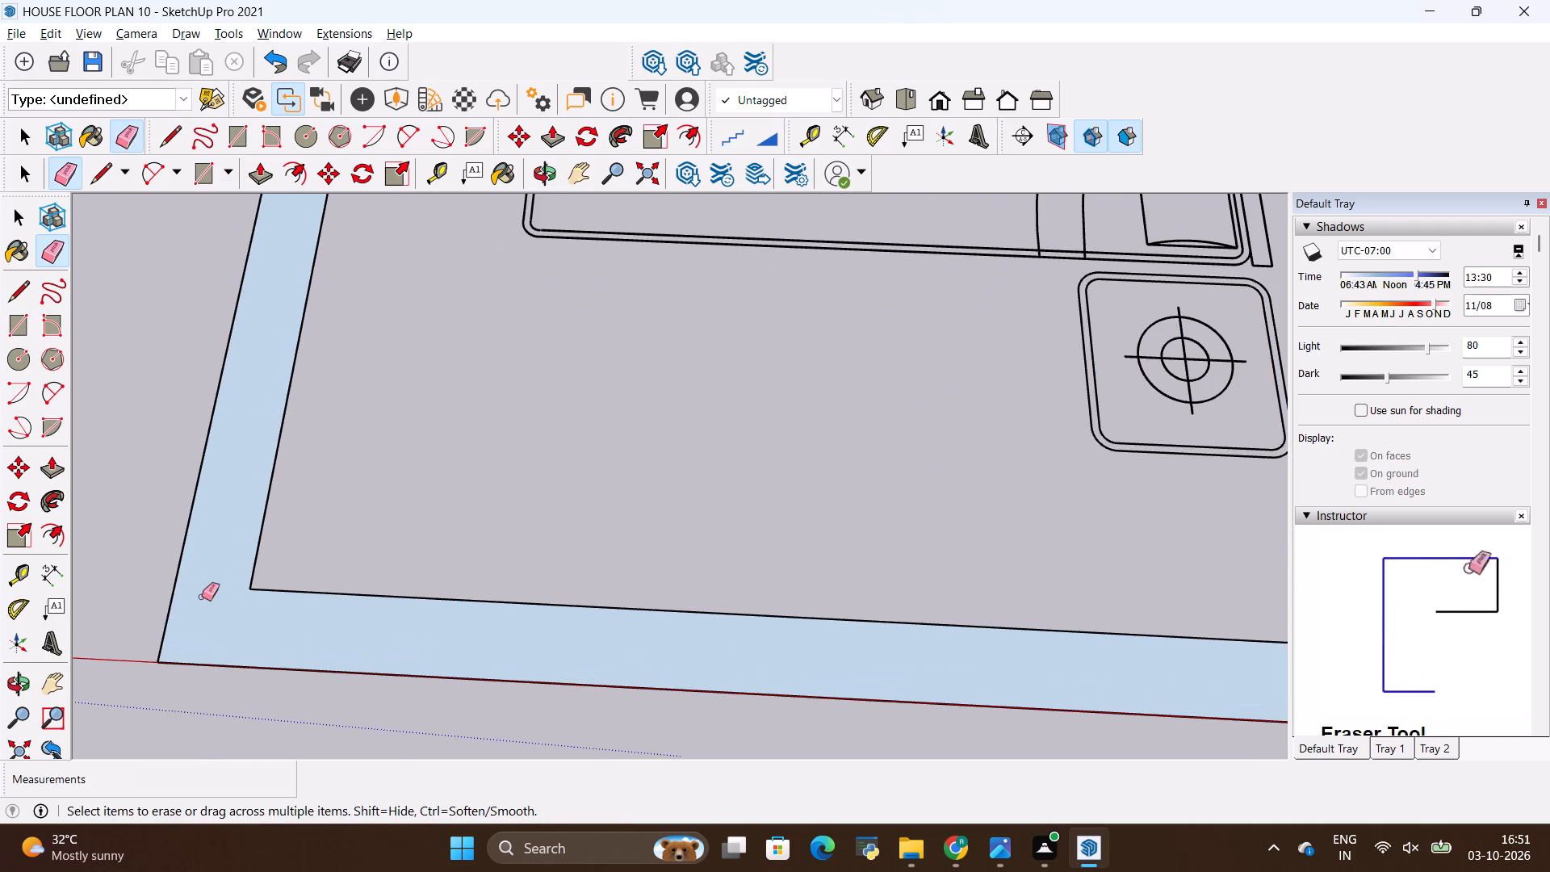
Draw a 9" by 4" rectangle over the small jamb block beside the entrance door, against the front bedroom's wall.
scroll(202, 597, down, 14)
scroll(213, 432, up, 2)
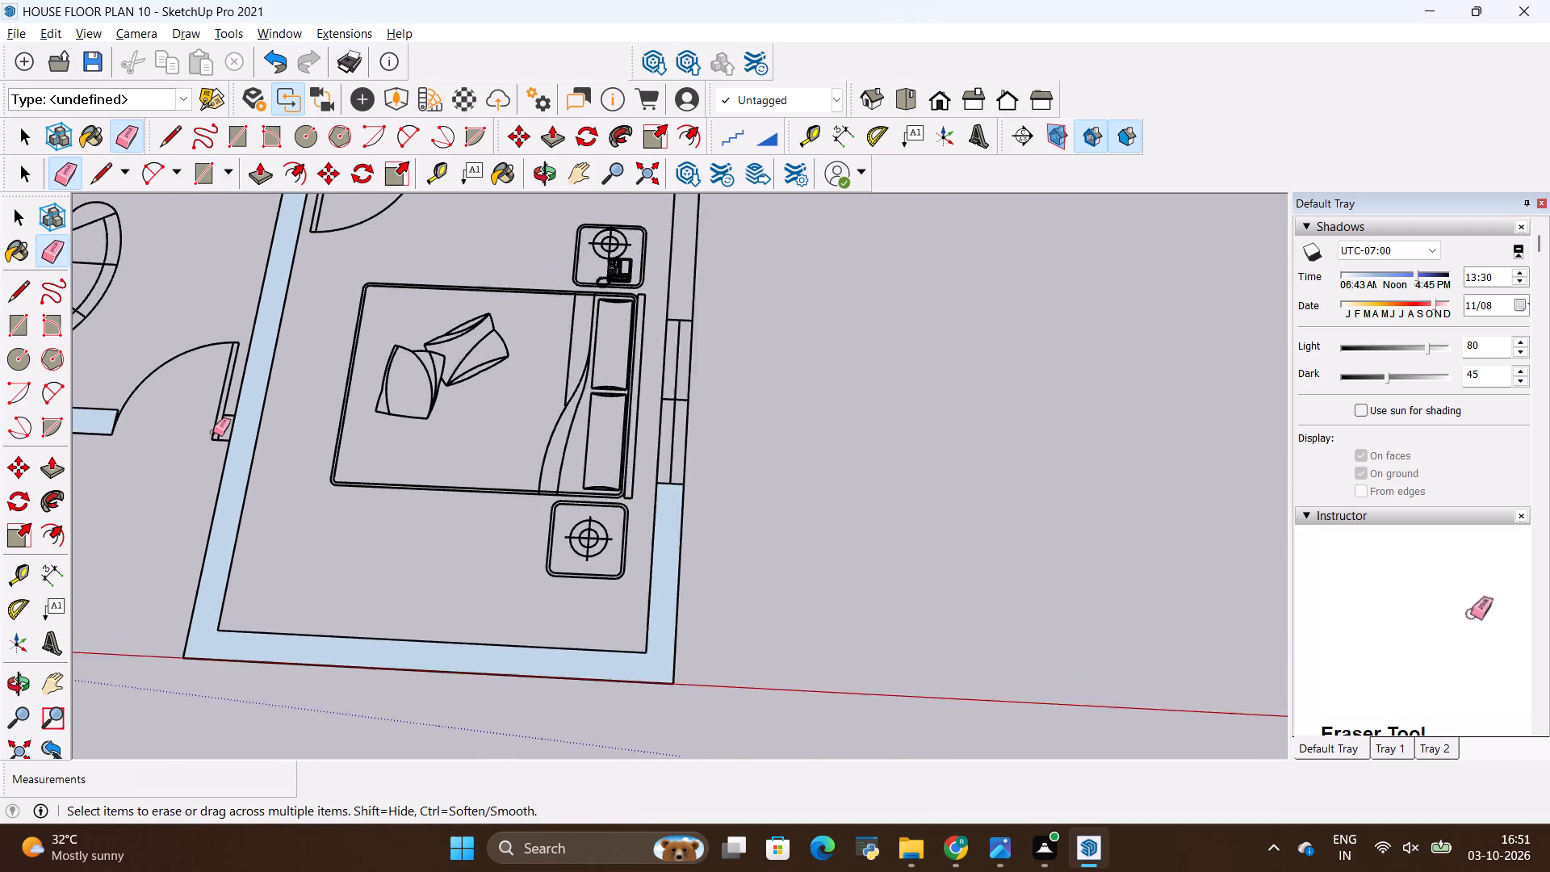
scroll(213, 432, up, 15)
key(r)
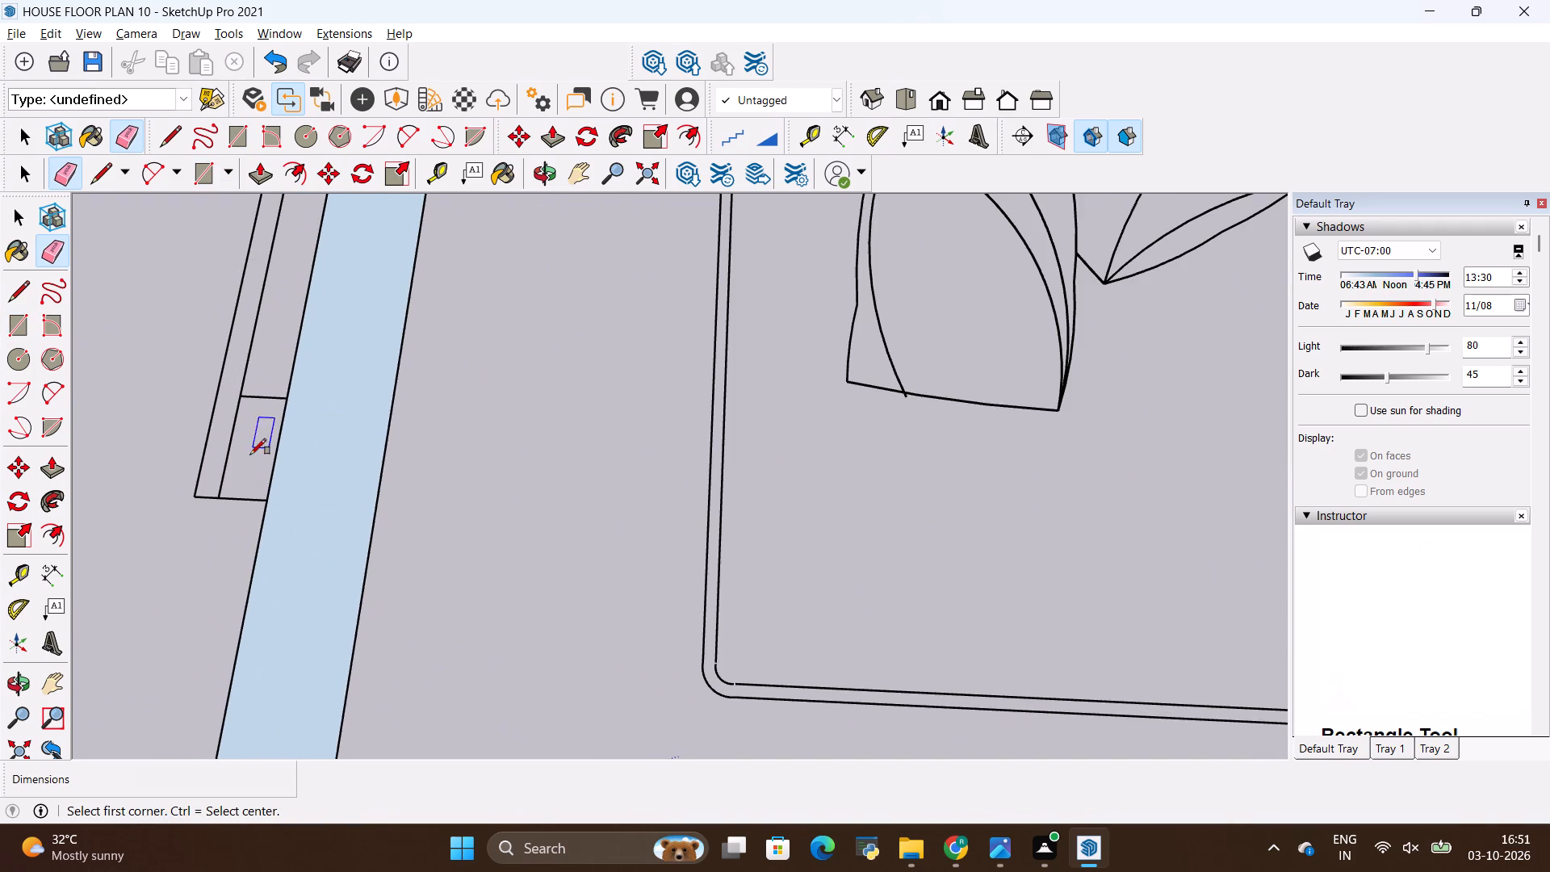
click(220, 492)
click(284, 405)
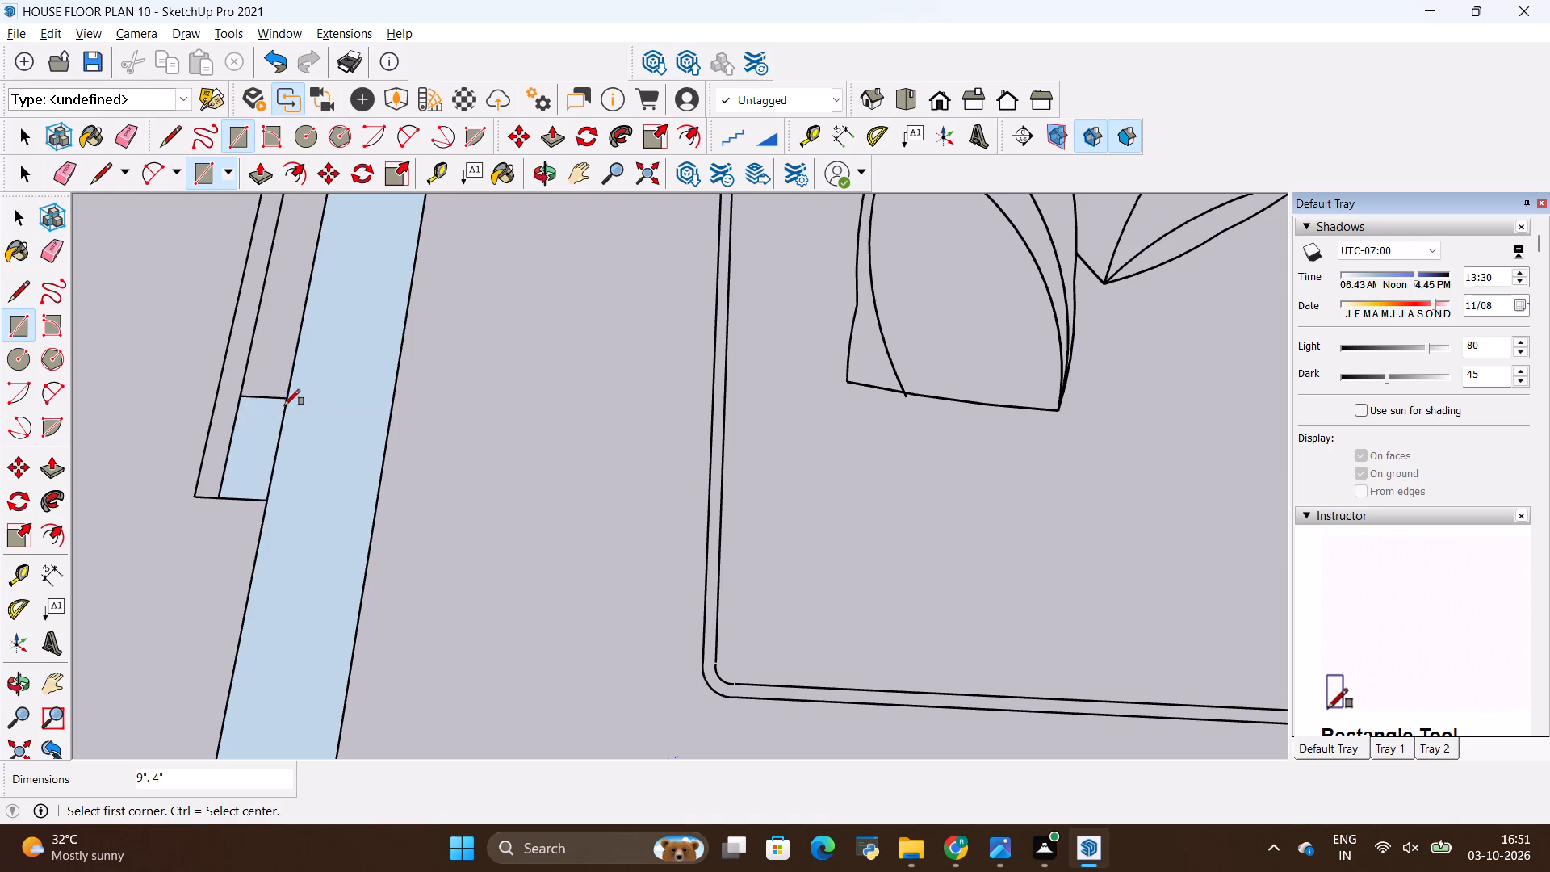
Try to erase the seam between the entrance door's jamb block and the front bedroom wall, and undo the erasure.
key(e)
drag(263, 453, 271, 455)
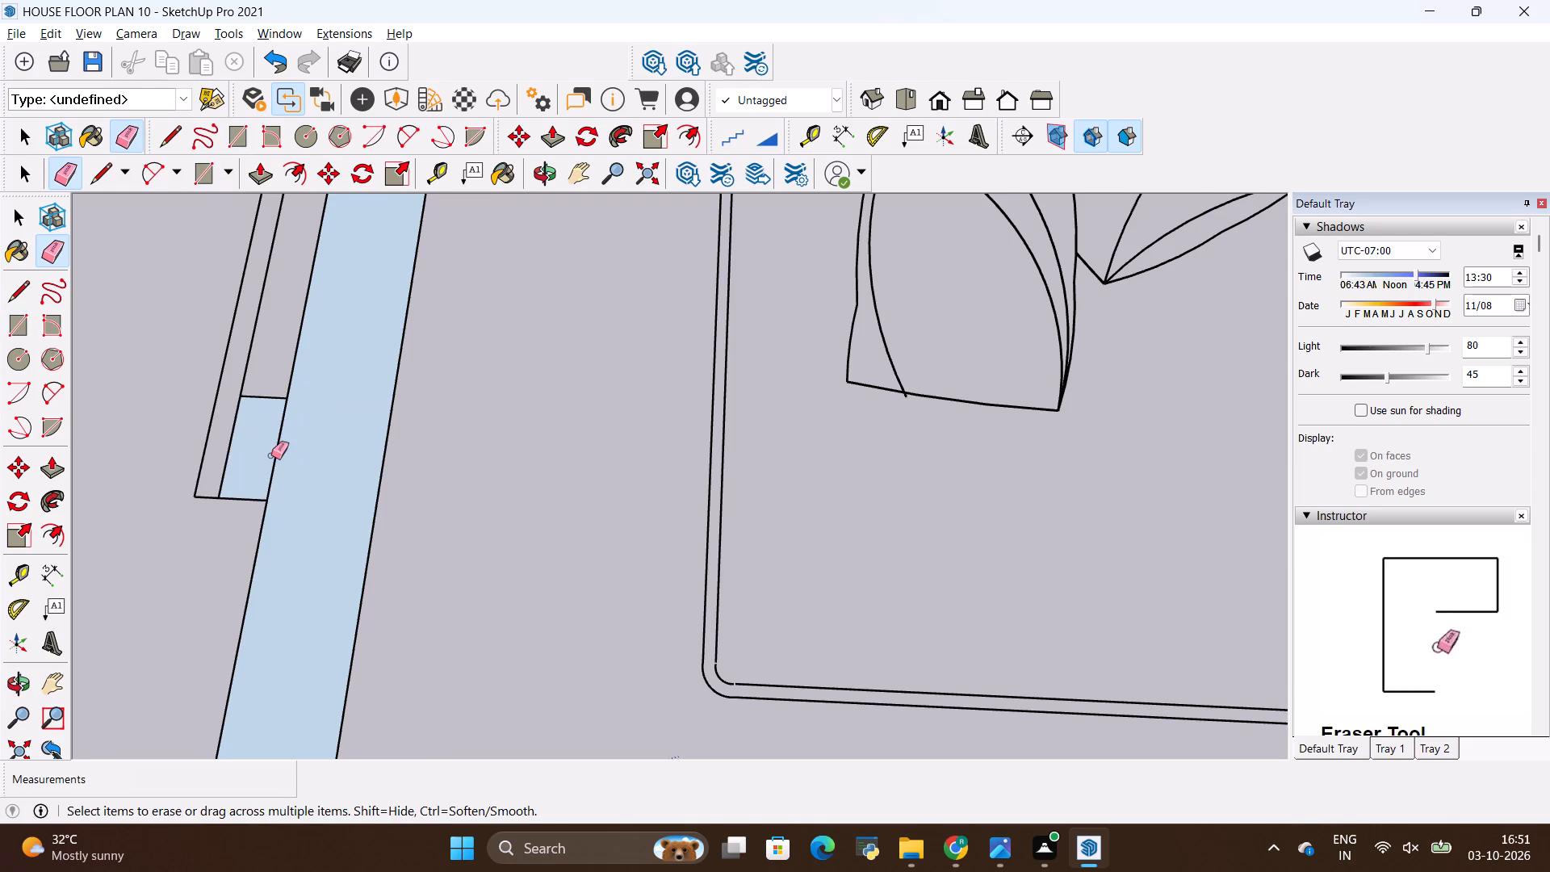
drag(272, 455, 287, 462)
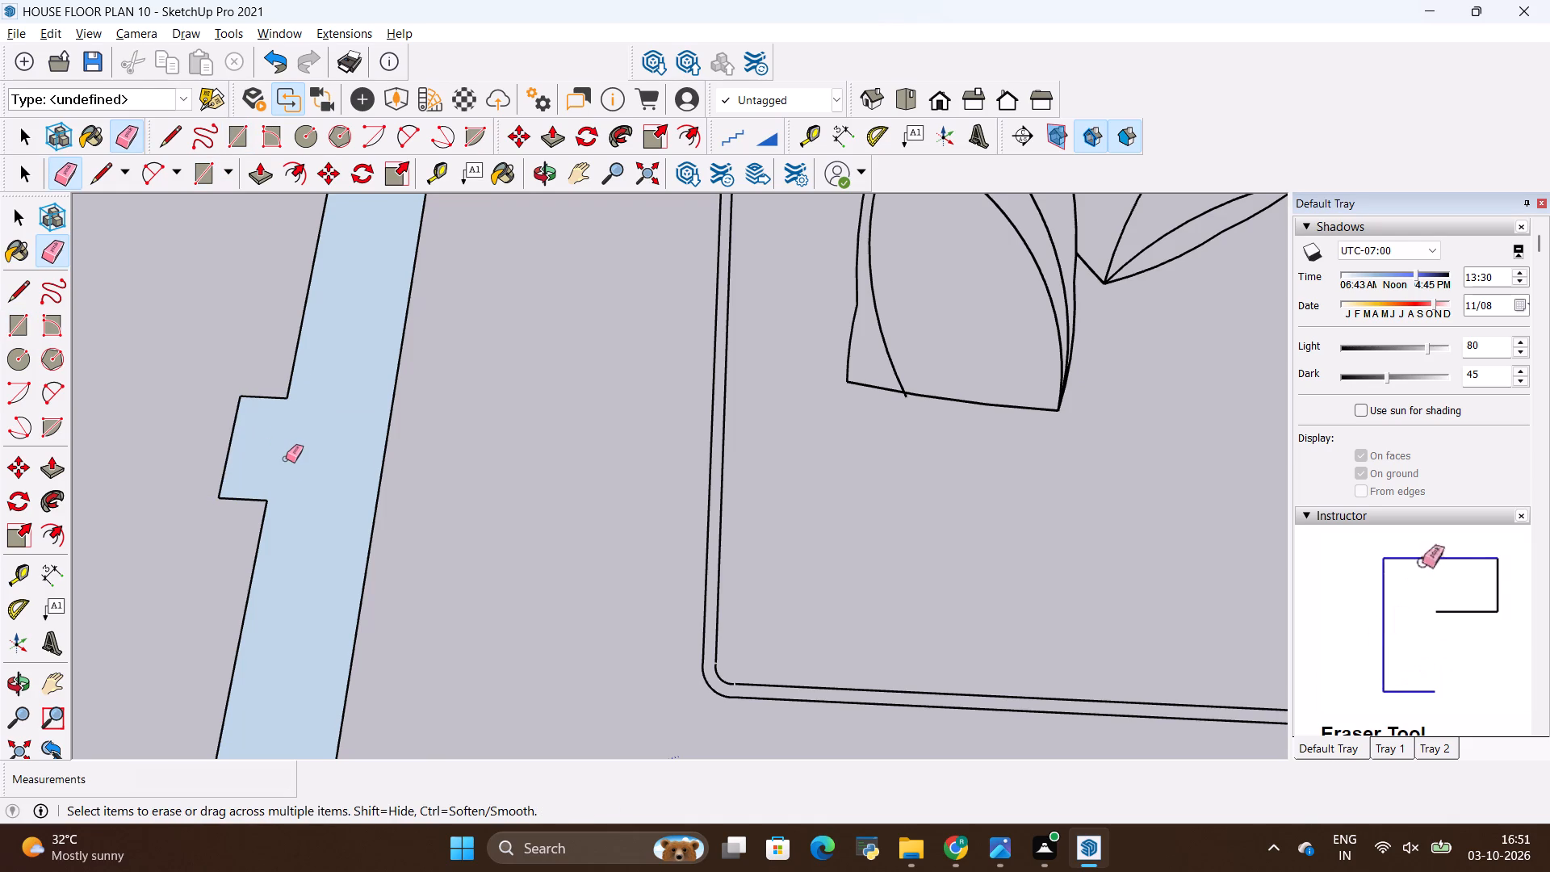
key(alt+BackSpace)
Draw a 15' 6" by 9" rectangle over the outer side wall, from the bathroom window to the front bedroom window.
scroll(275, 461, down, 16)
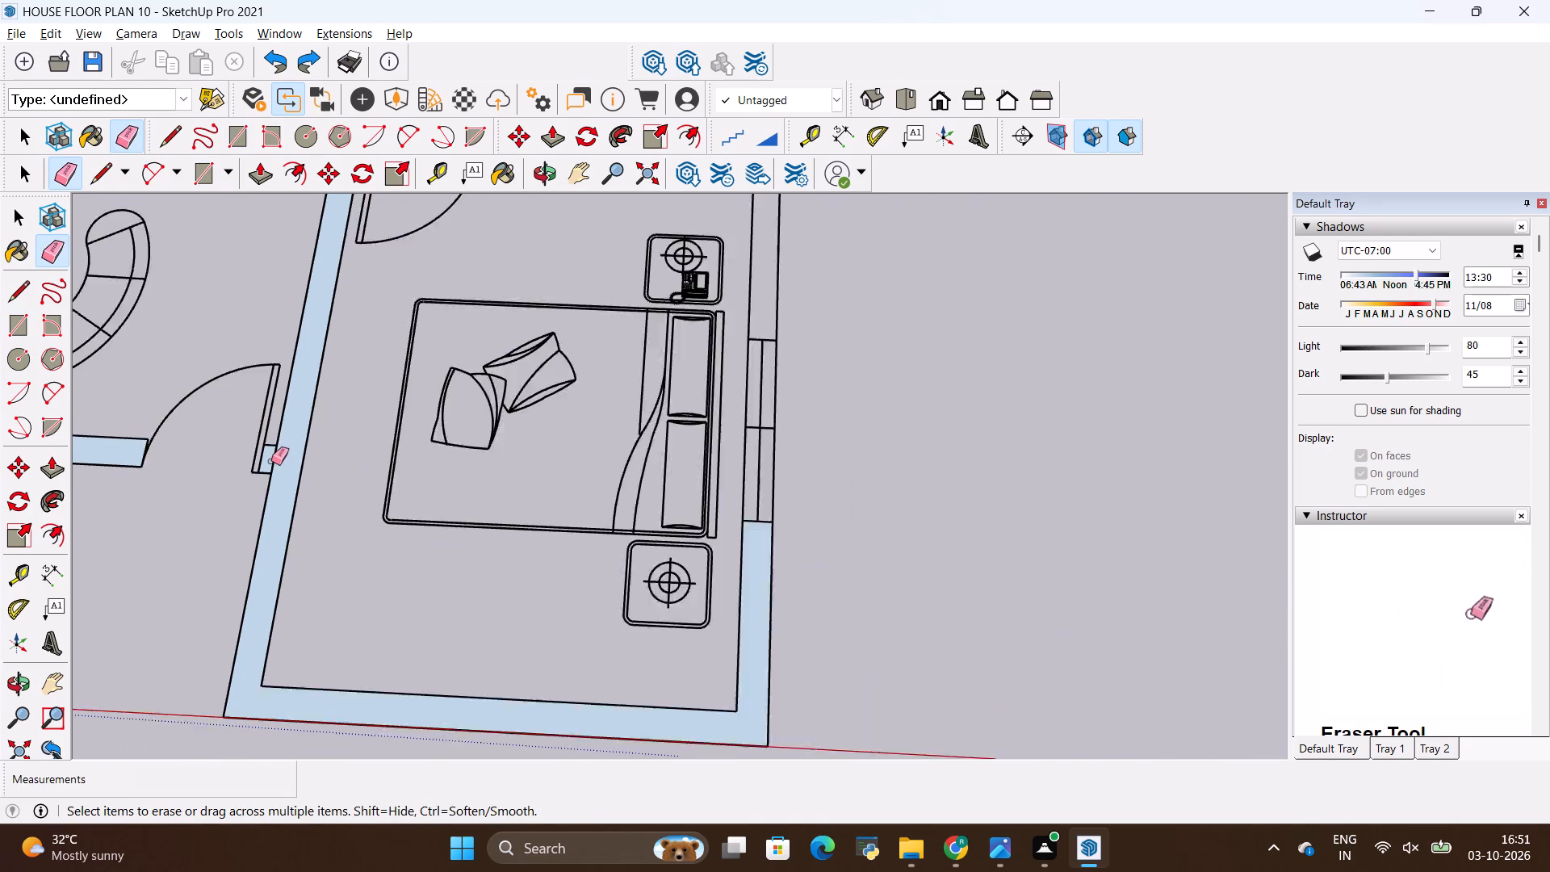
scroll(777, 402, down, 9)
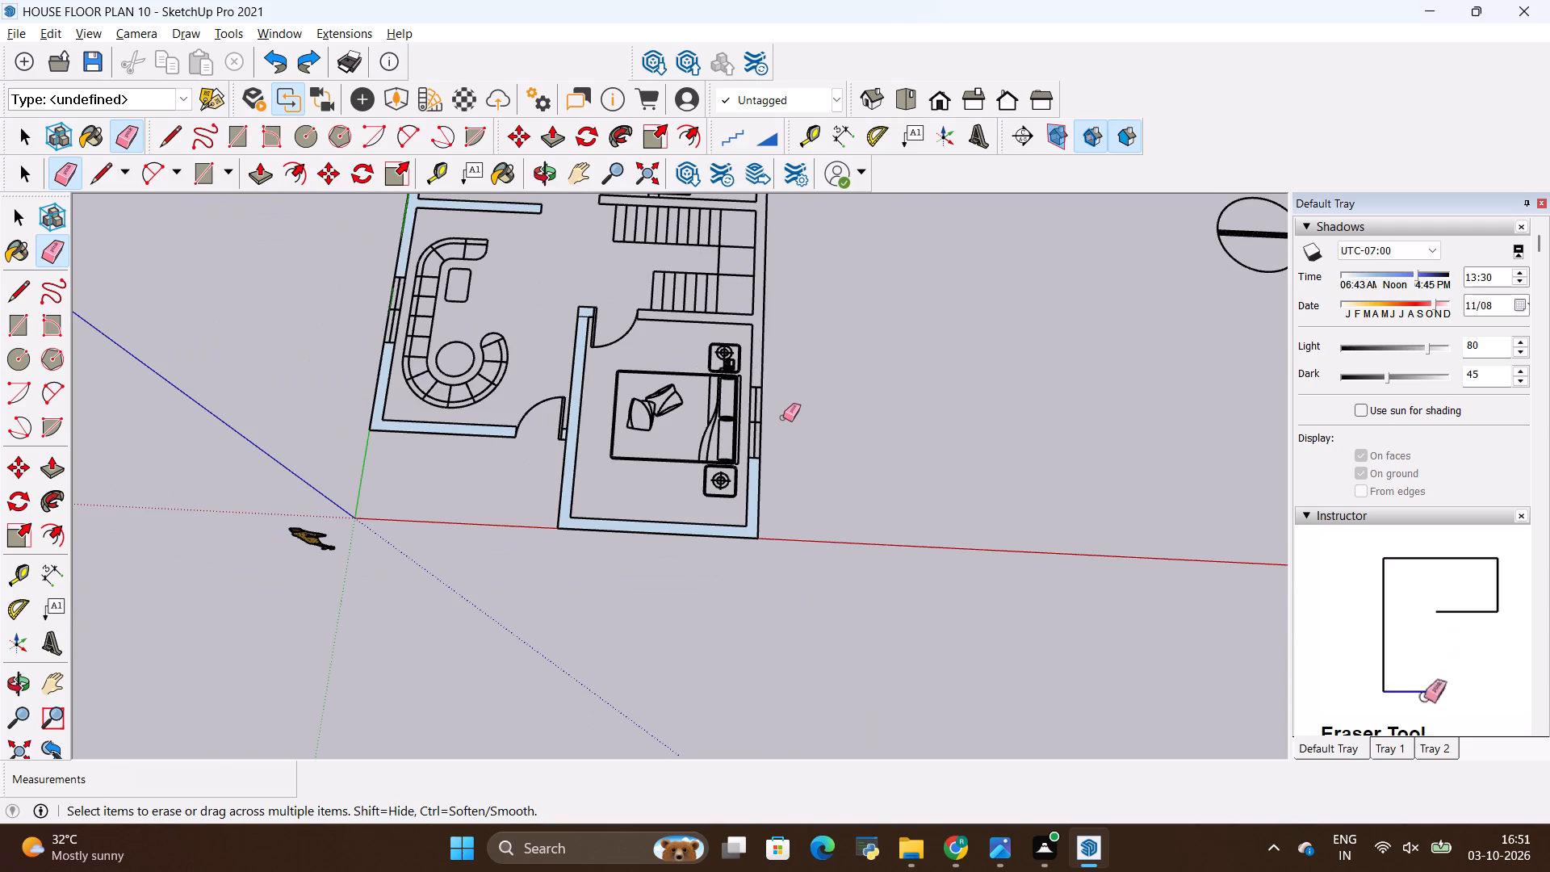
scroll(783, 417, down, 8)
scroll(731, 304, up, 6)
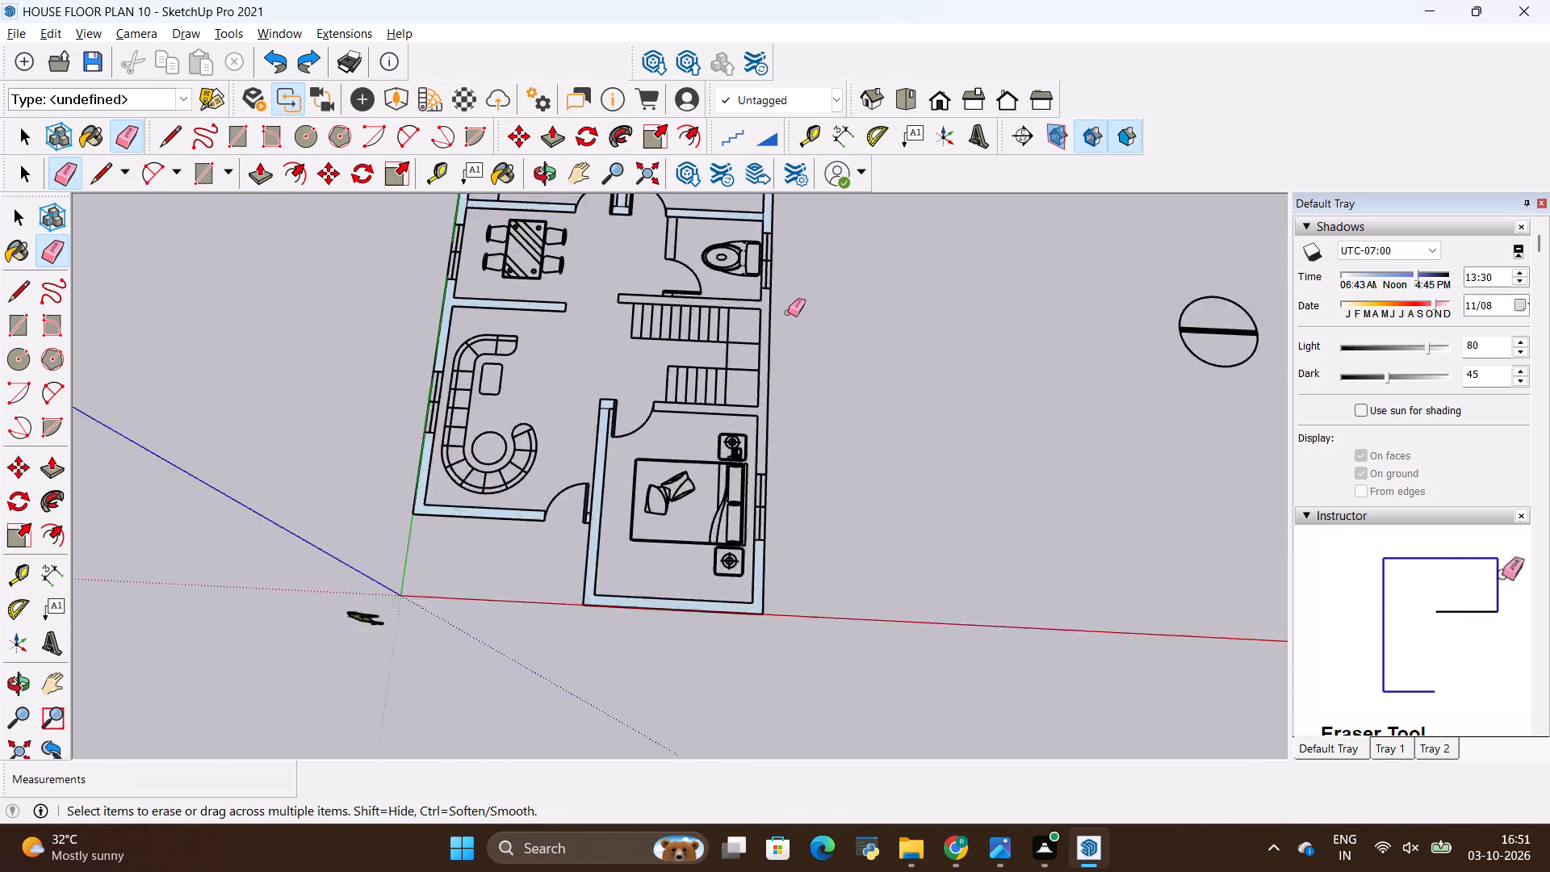
scroll(788, 312, up, 4)
key(r)
scroll(767, 308, up, 3)
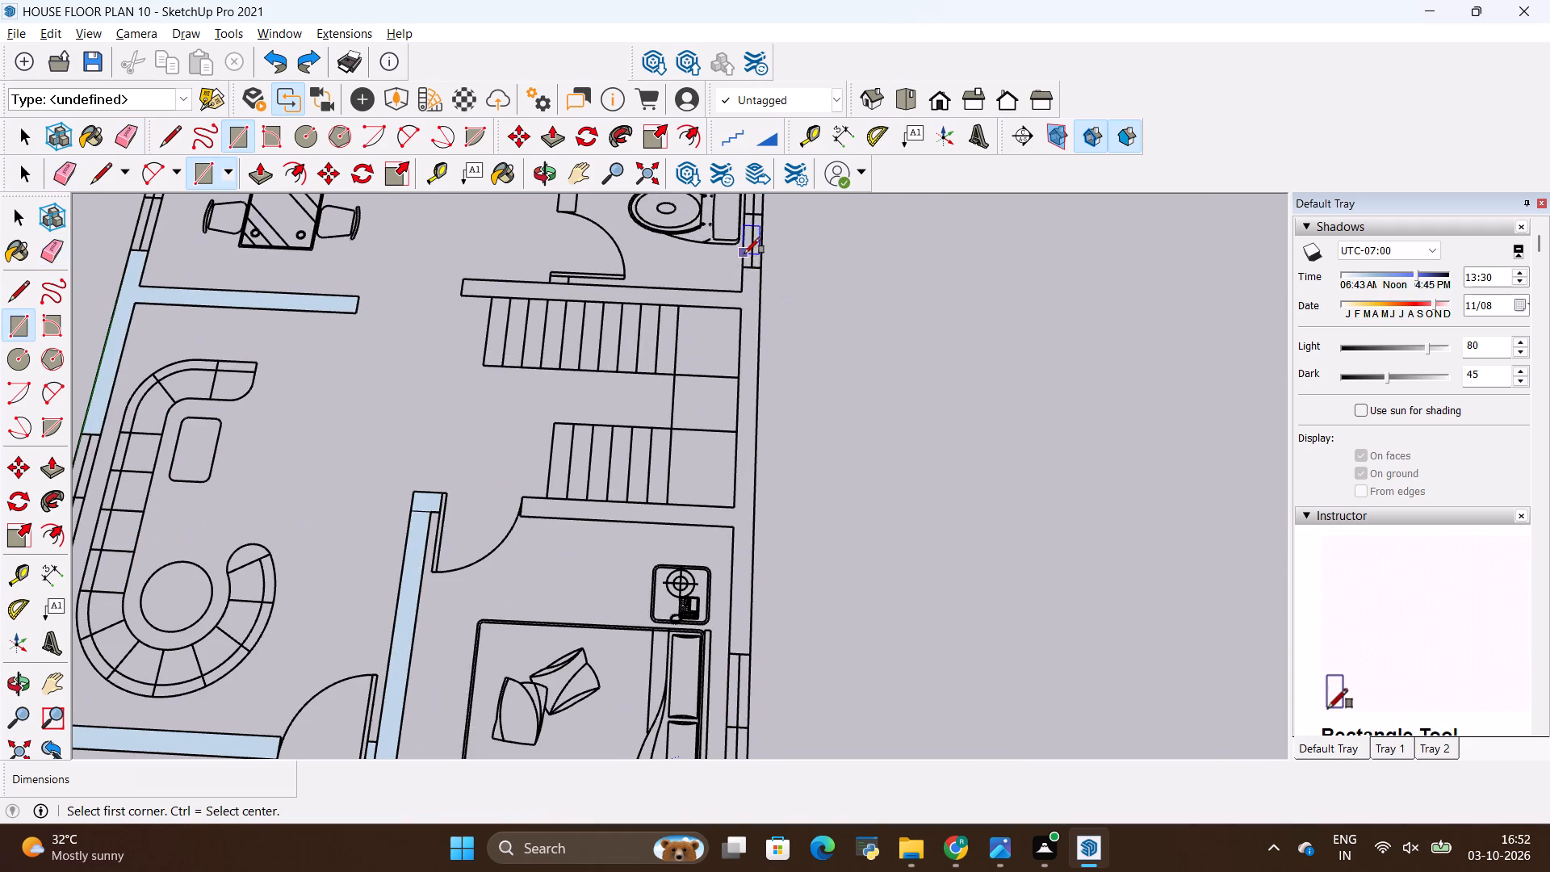
scroll(741, 274, up, 4)
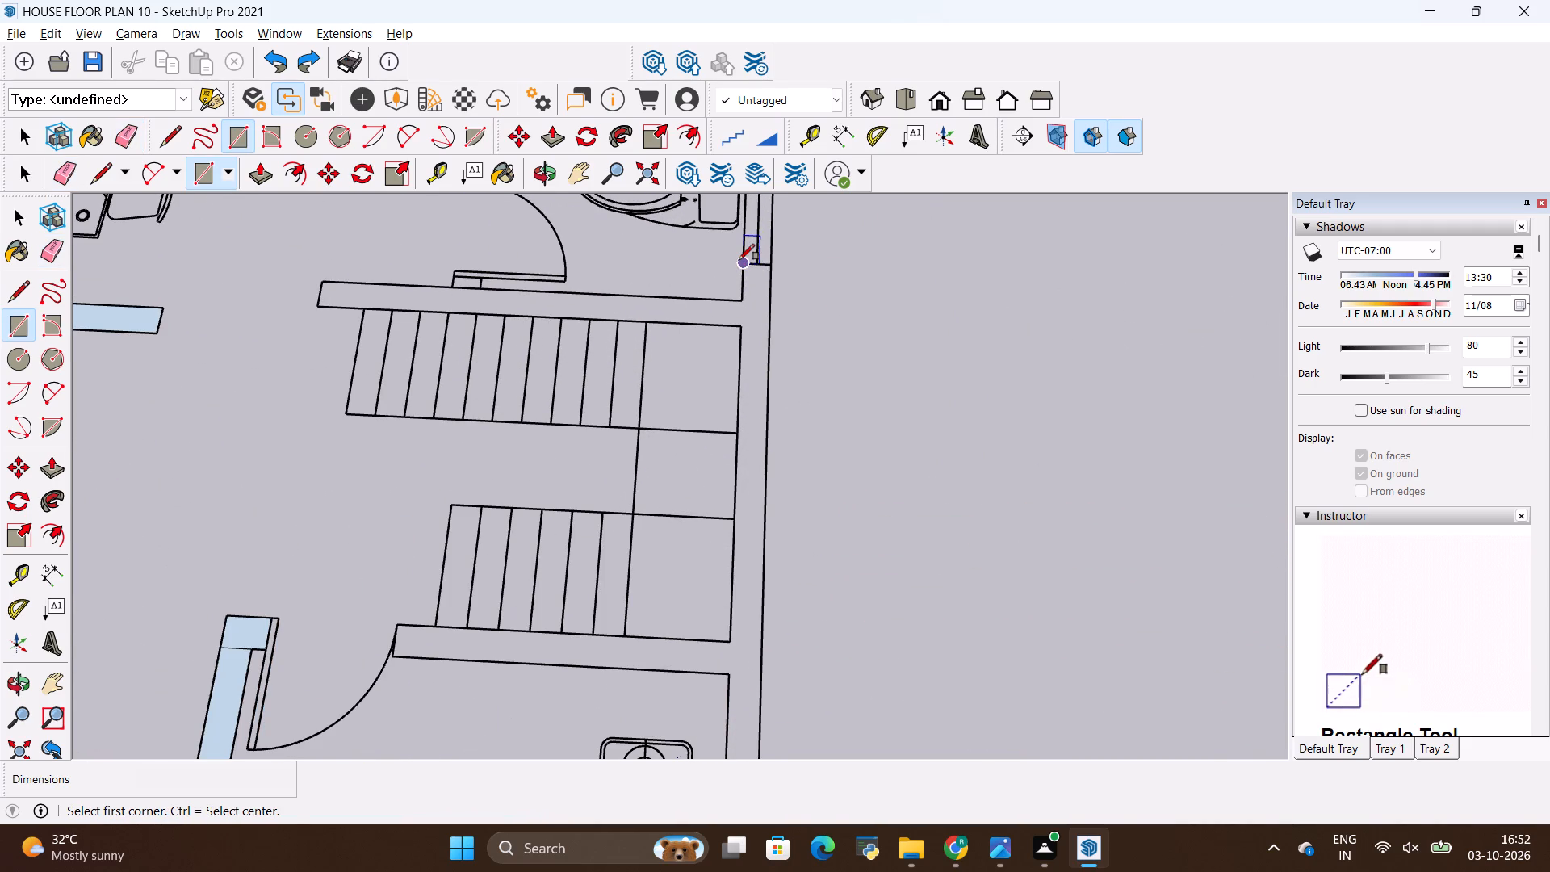
drag(739, 260, 744, 274)
scroll(752, 324, down, 5)
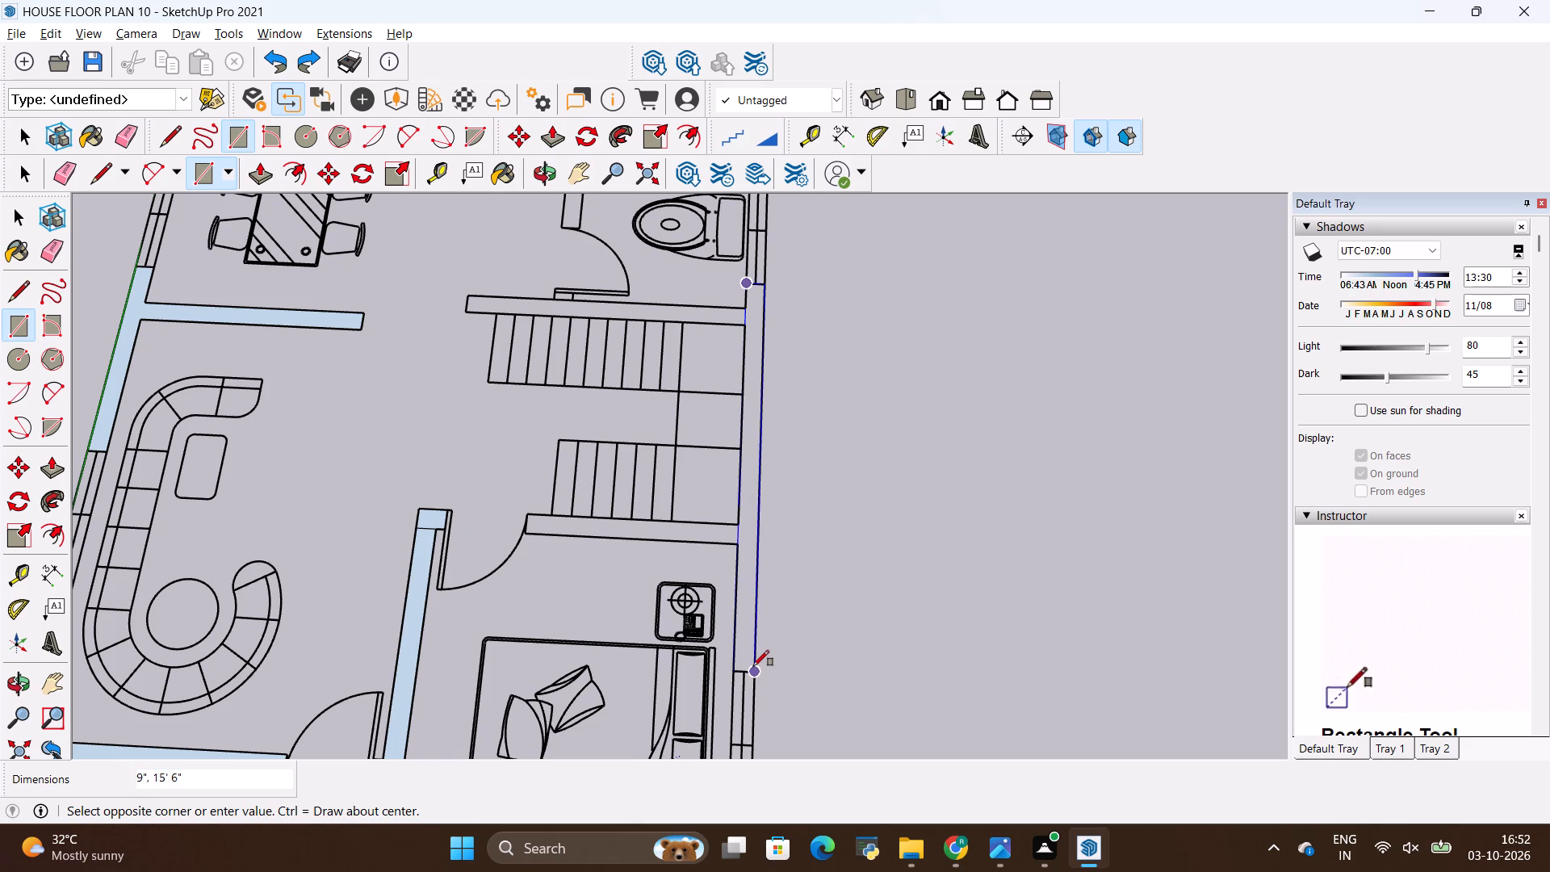
click(755, 669)
Draw a 7' 11" by 9" rectangle over the wall between the staircase and front bedroom, from the door opening to the outer wall.
scroll(737, 535, up, 4)
scroll(622, 522, up, 3)
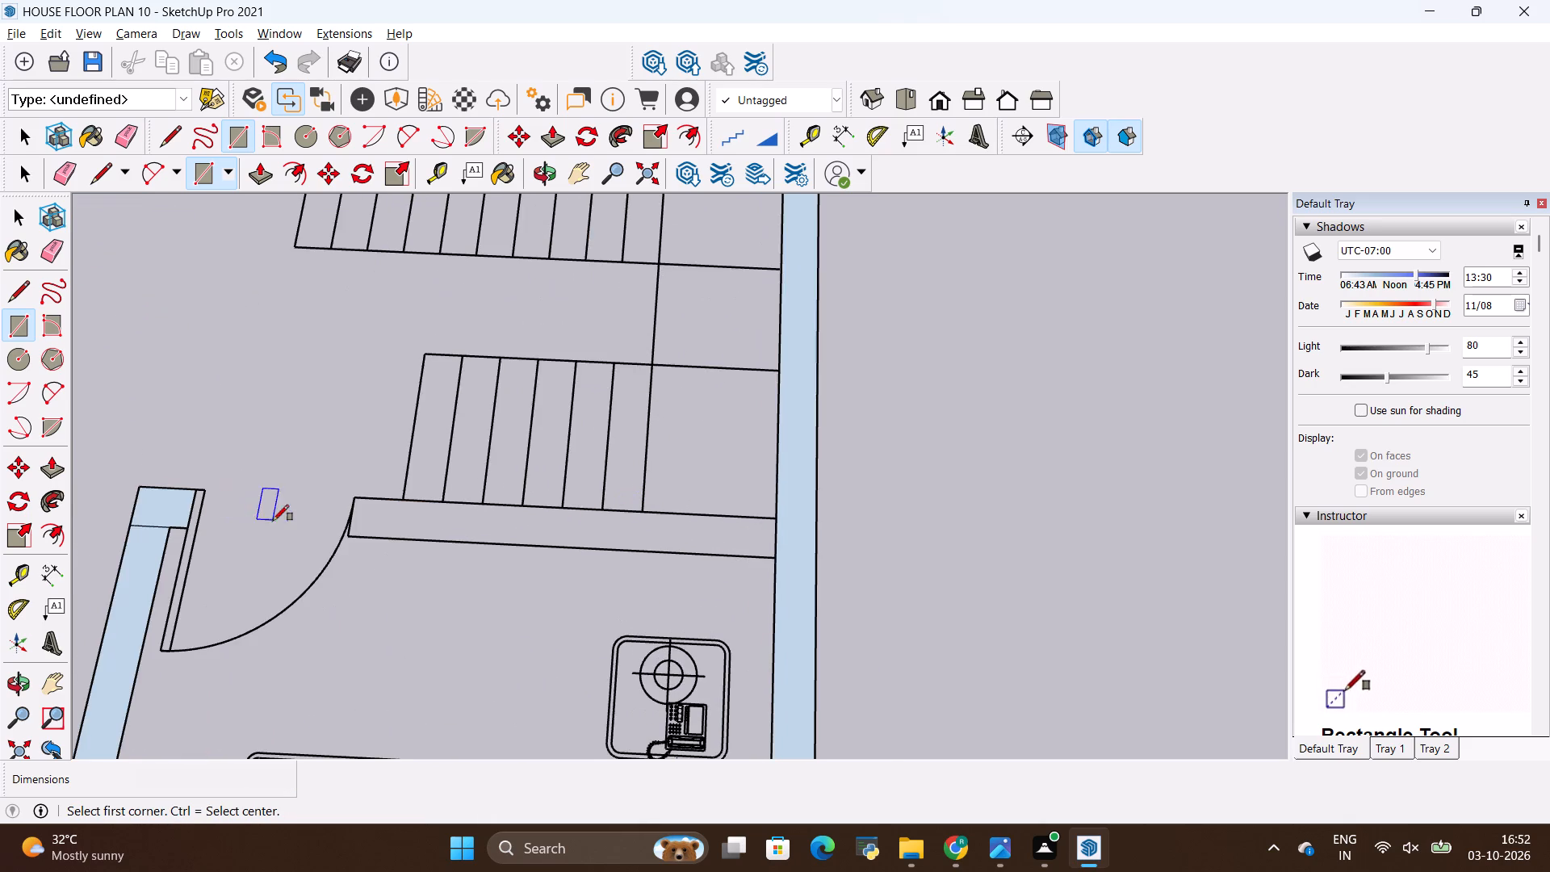
scroll(276, 521, up, 9)
click(358, 543)
scroll(477, 539, down, 3)
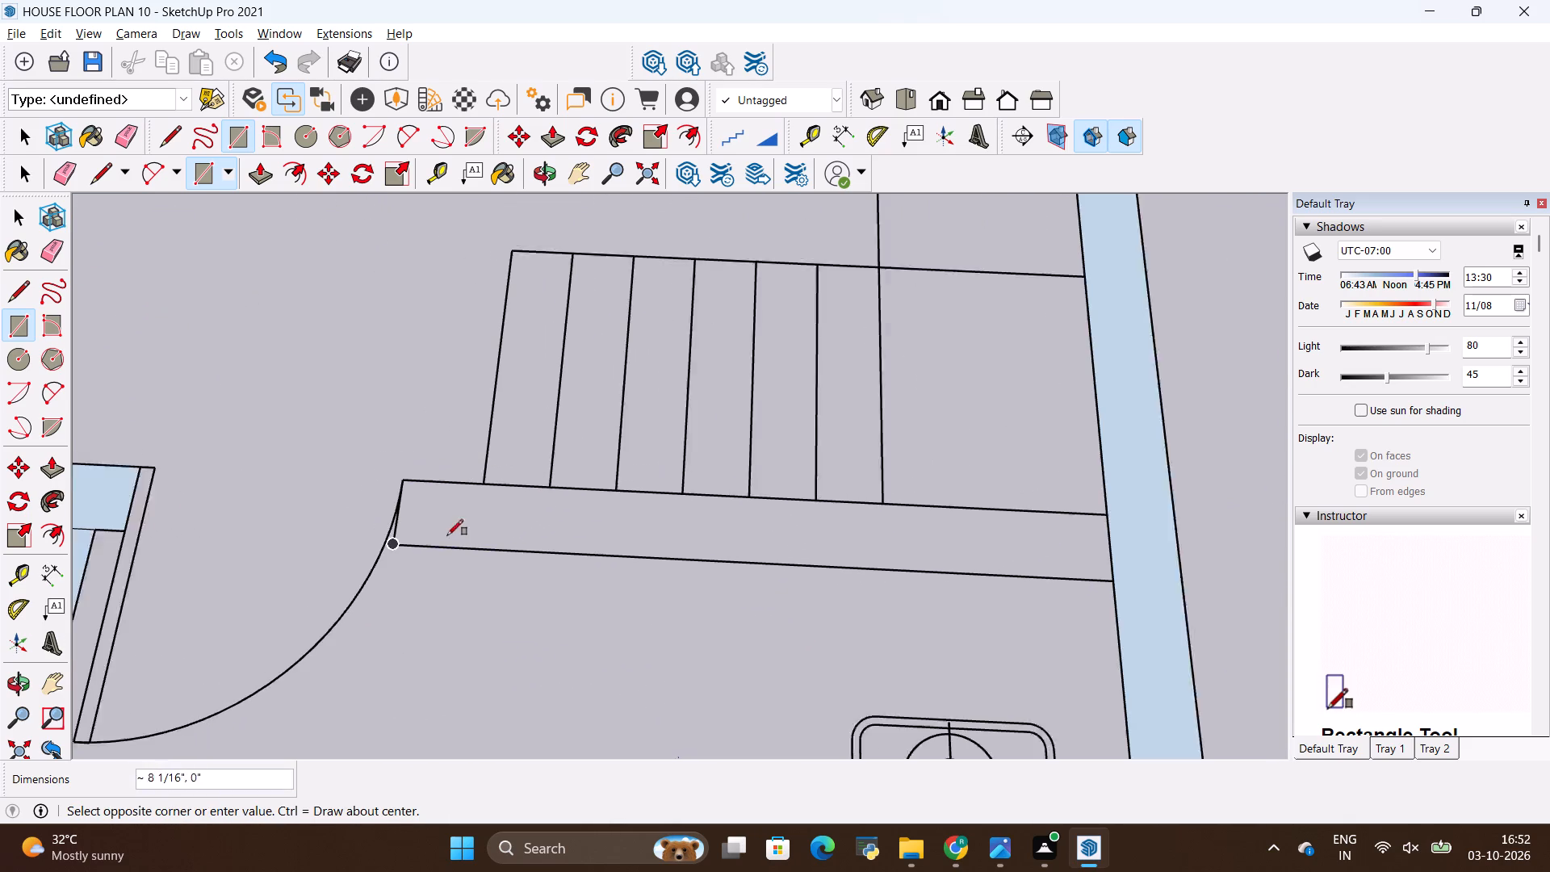
scroll(447, 535, down, 2)
click(1047, 520)
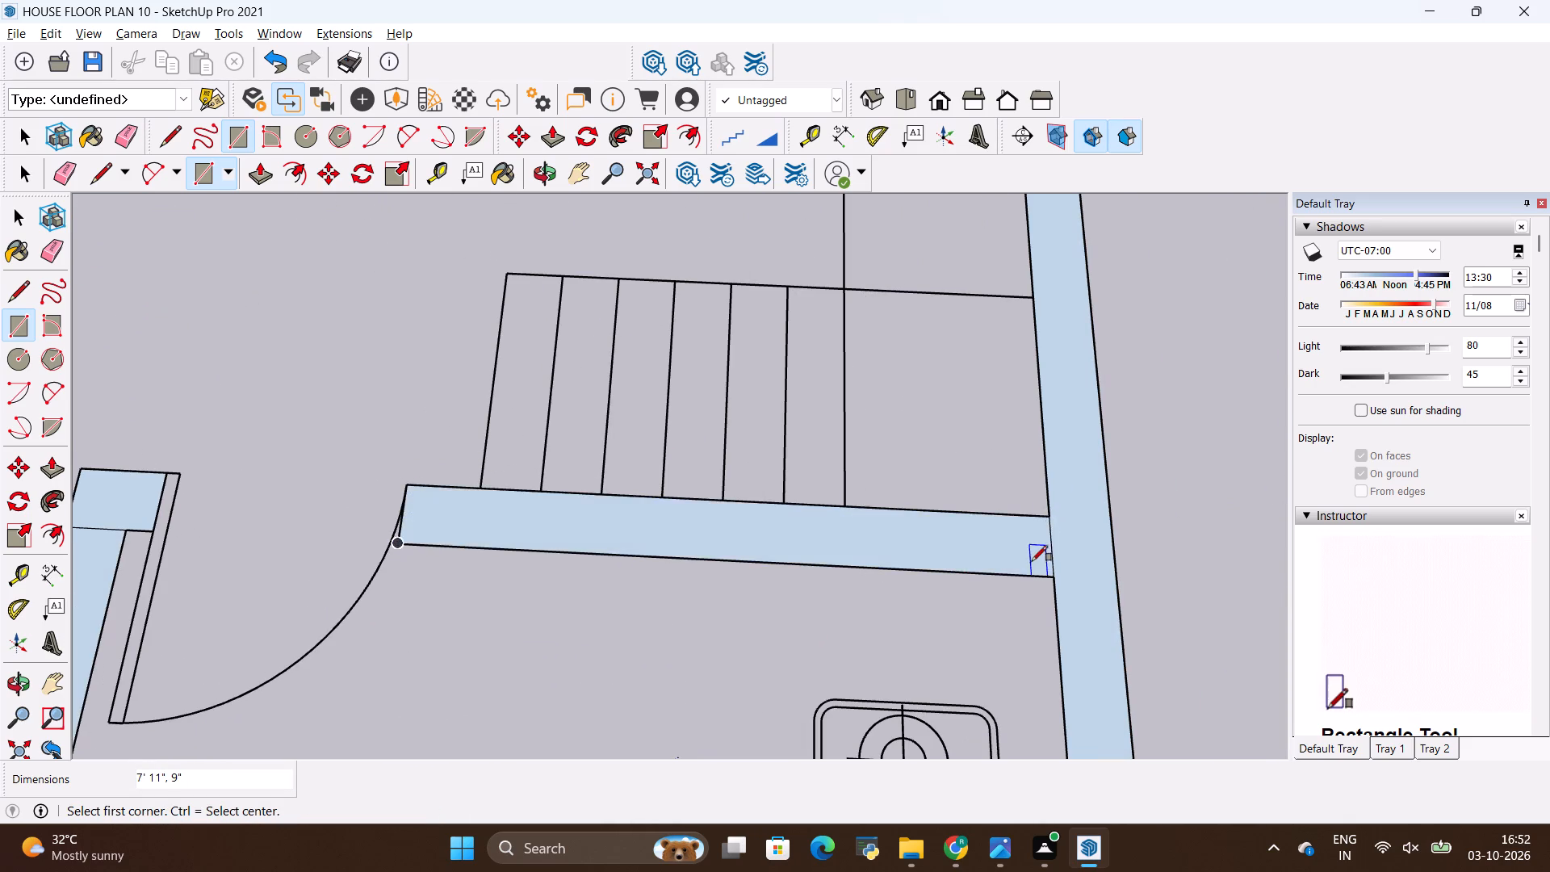
Draw an 11' 3" by 9" rectangle over the wall between the staircase and bathroom, from the outer wall to its free end.
scroll(1031, 564, down, 13)
scroll(979, 346, up, 6)
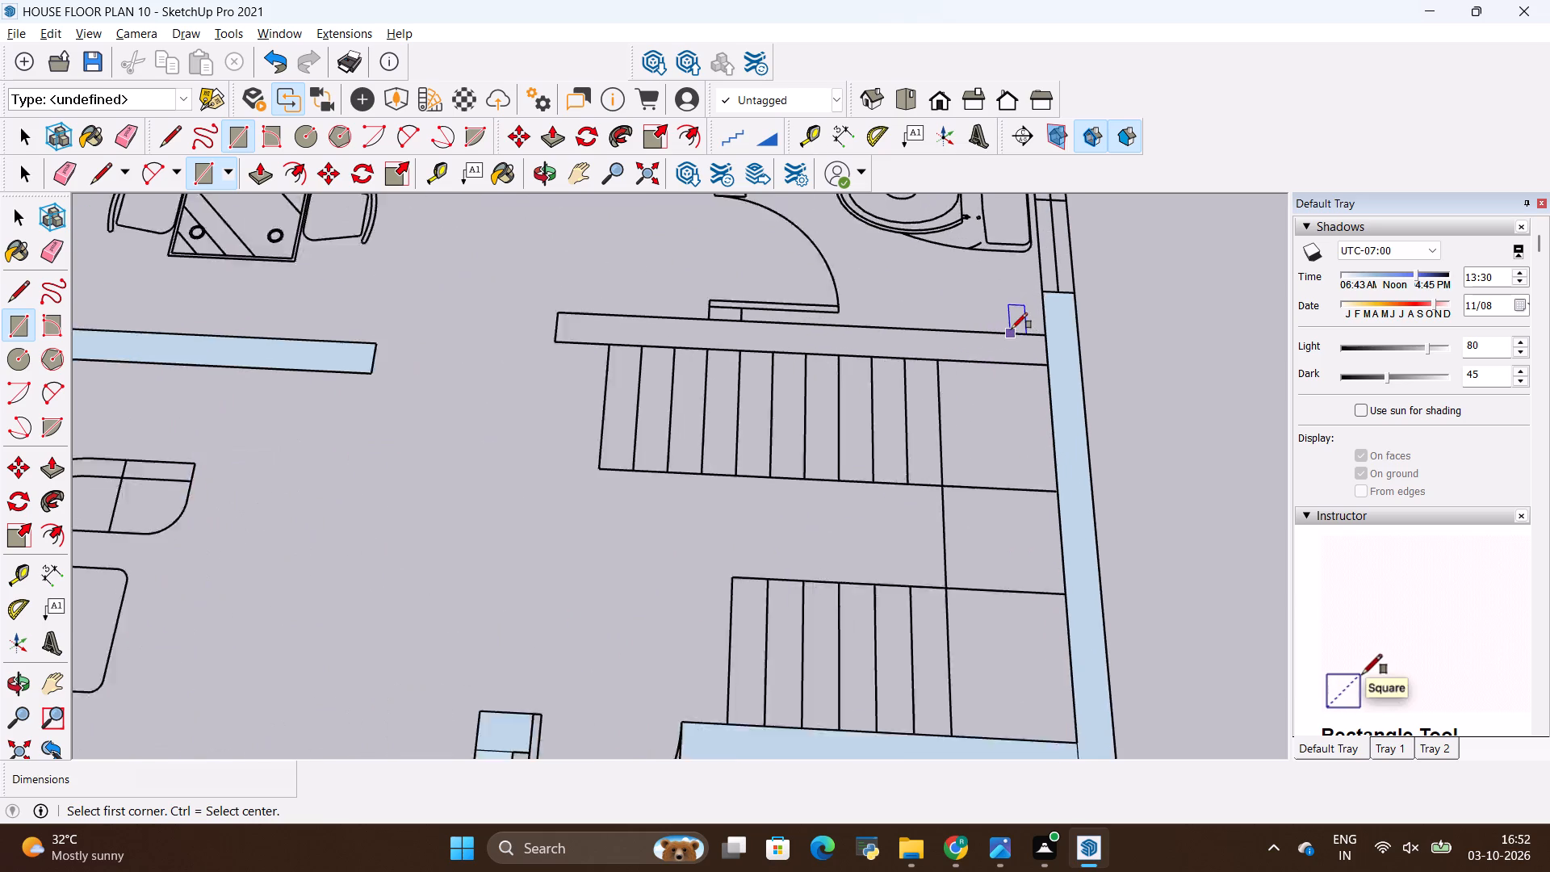
scroll(1012, 329, up, 4)
click(1066, 337)
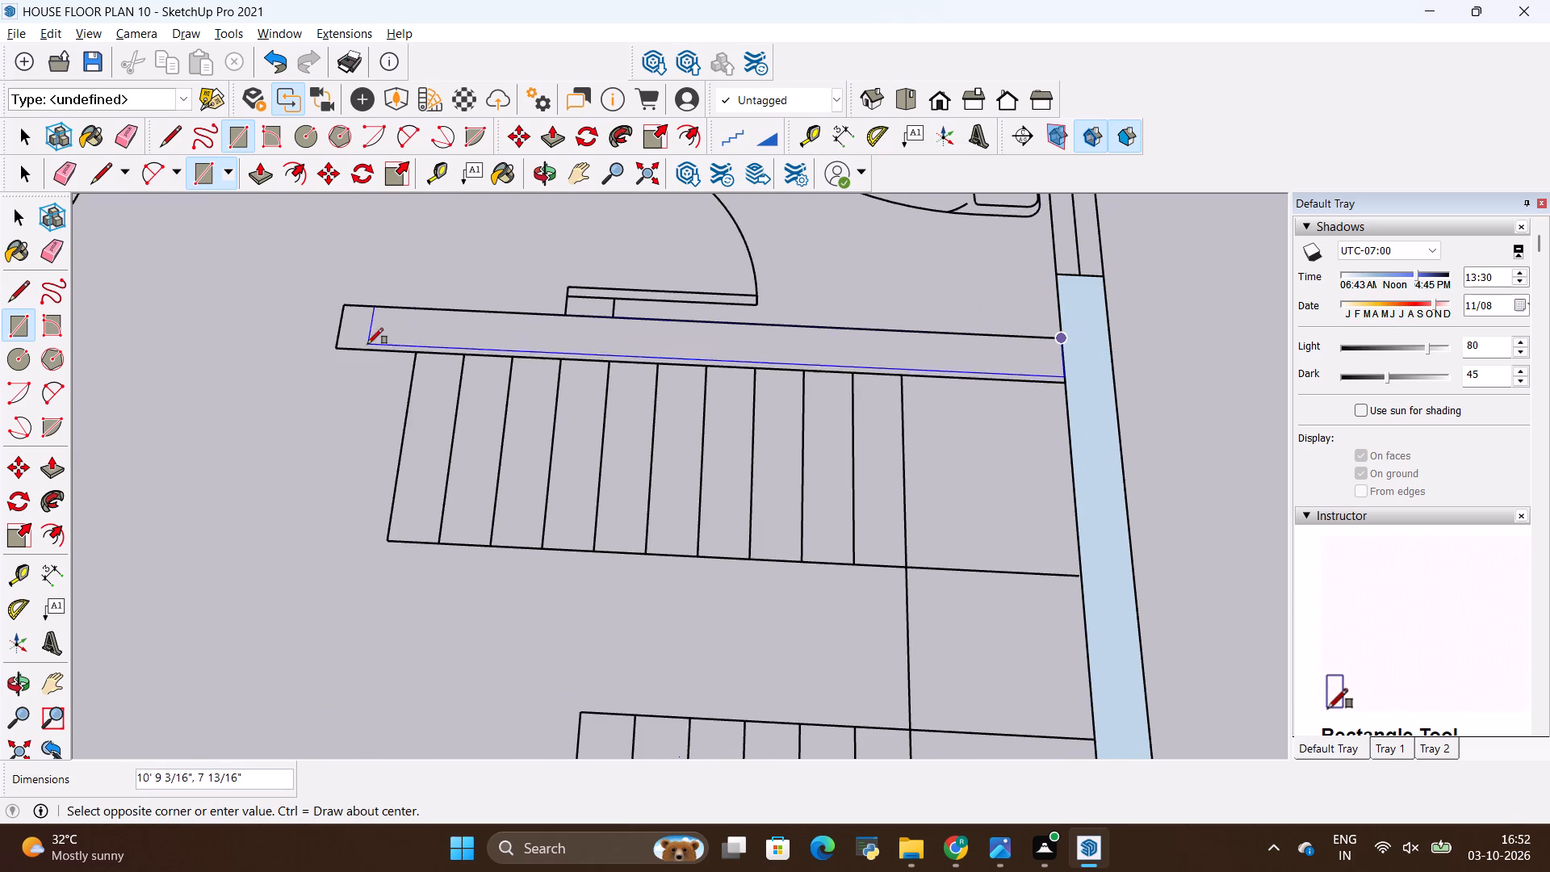
click(344, 346)
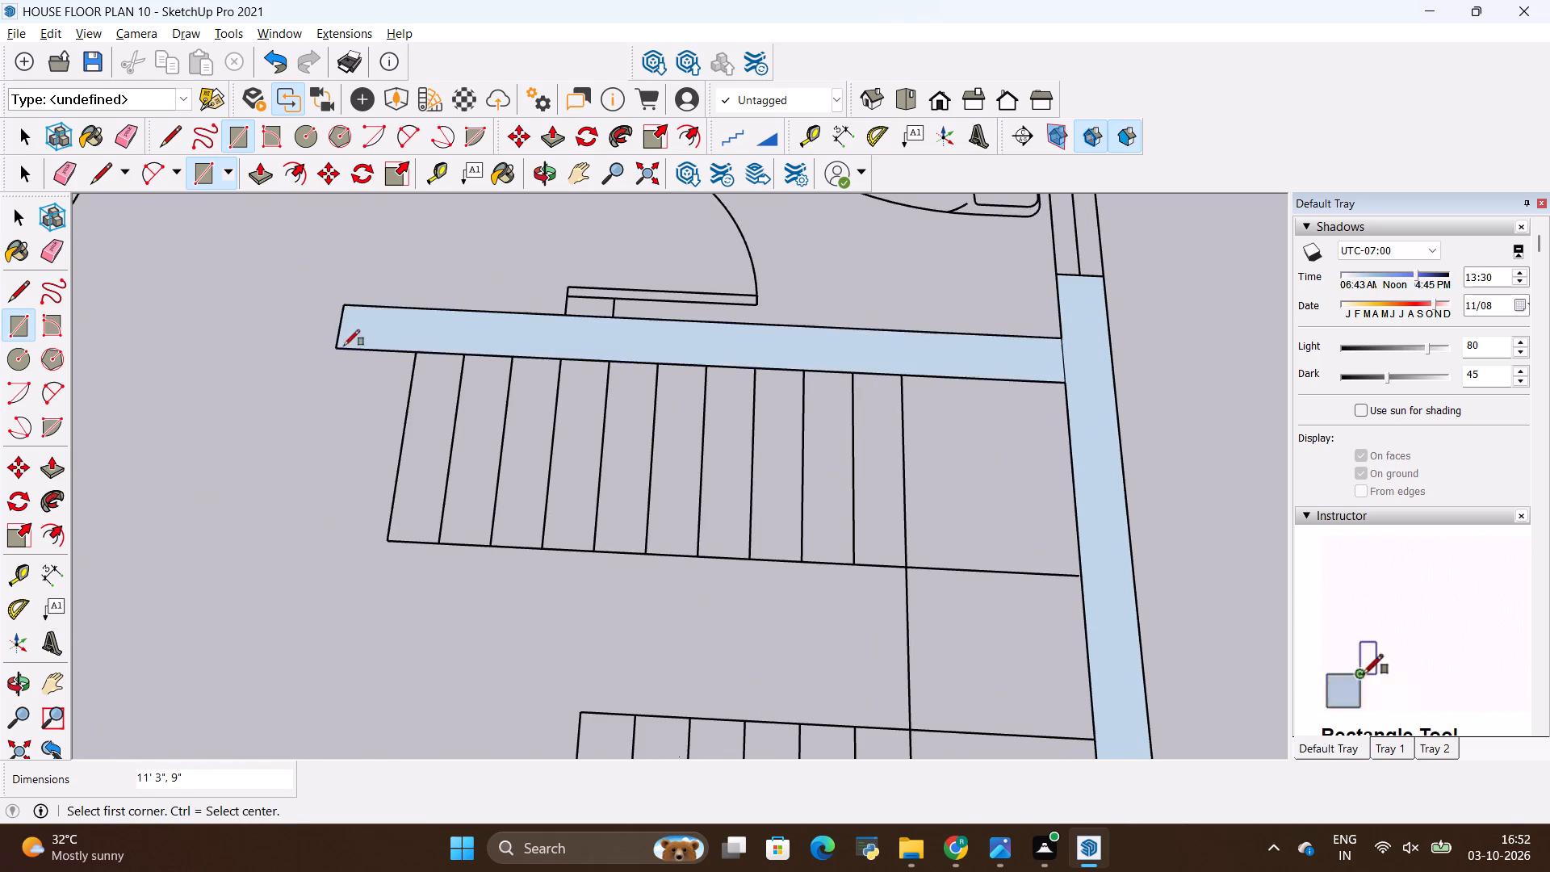
Draw a 3' 11" by 9" rectangle over the bathroom's inner side wall, from the door opening to the rear bedroom wall.
scroll(339, 498, down, 16)
scroll(367, 484, down, 5)
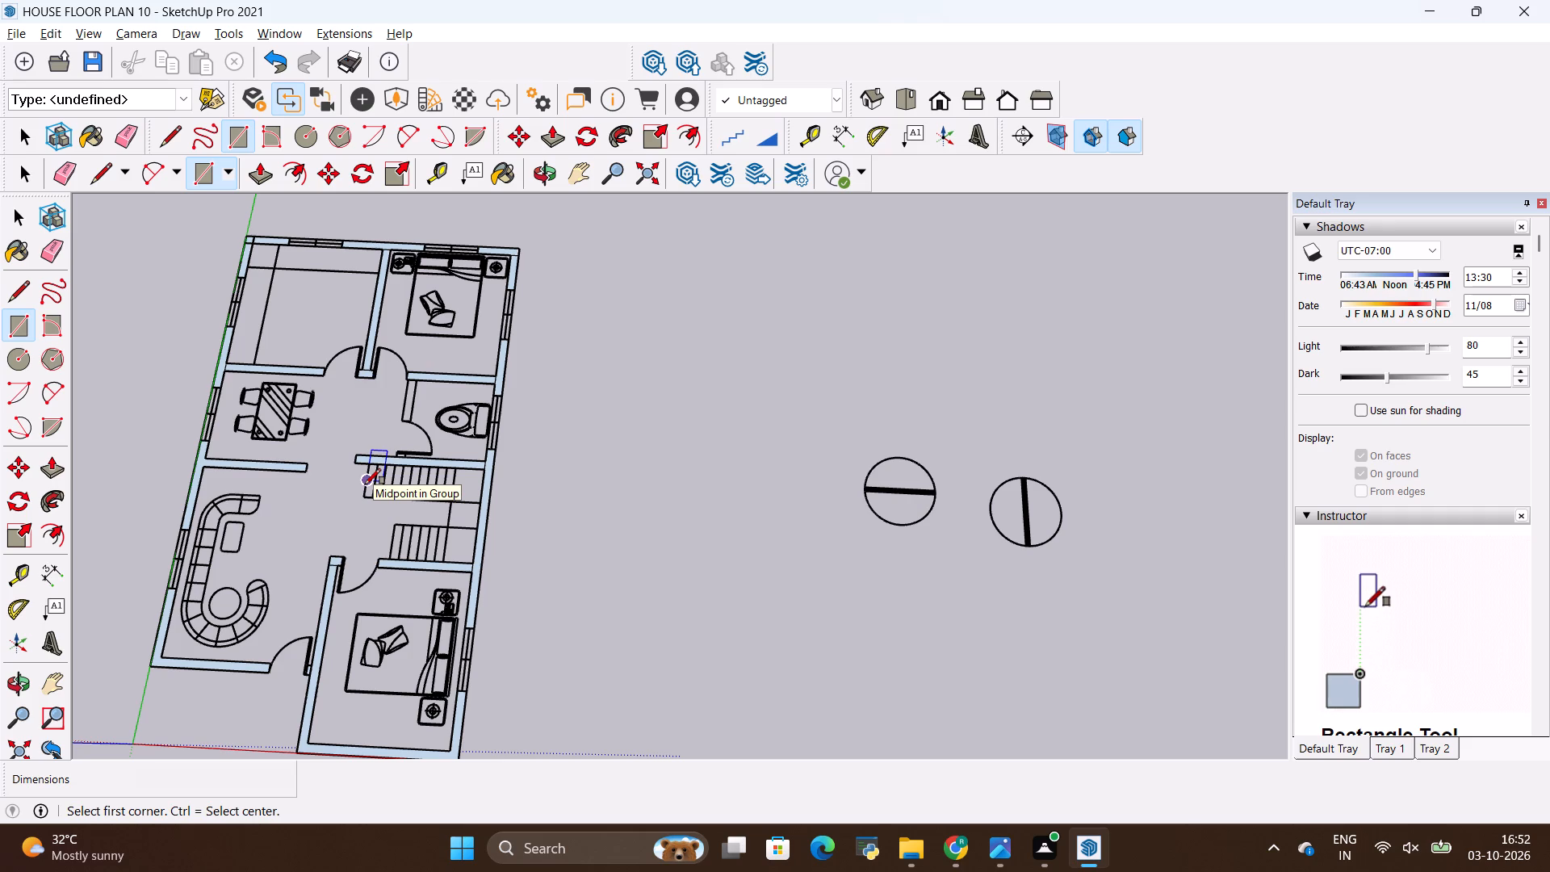
scroll(259, 275, up, 5)
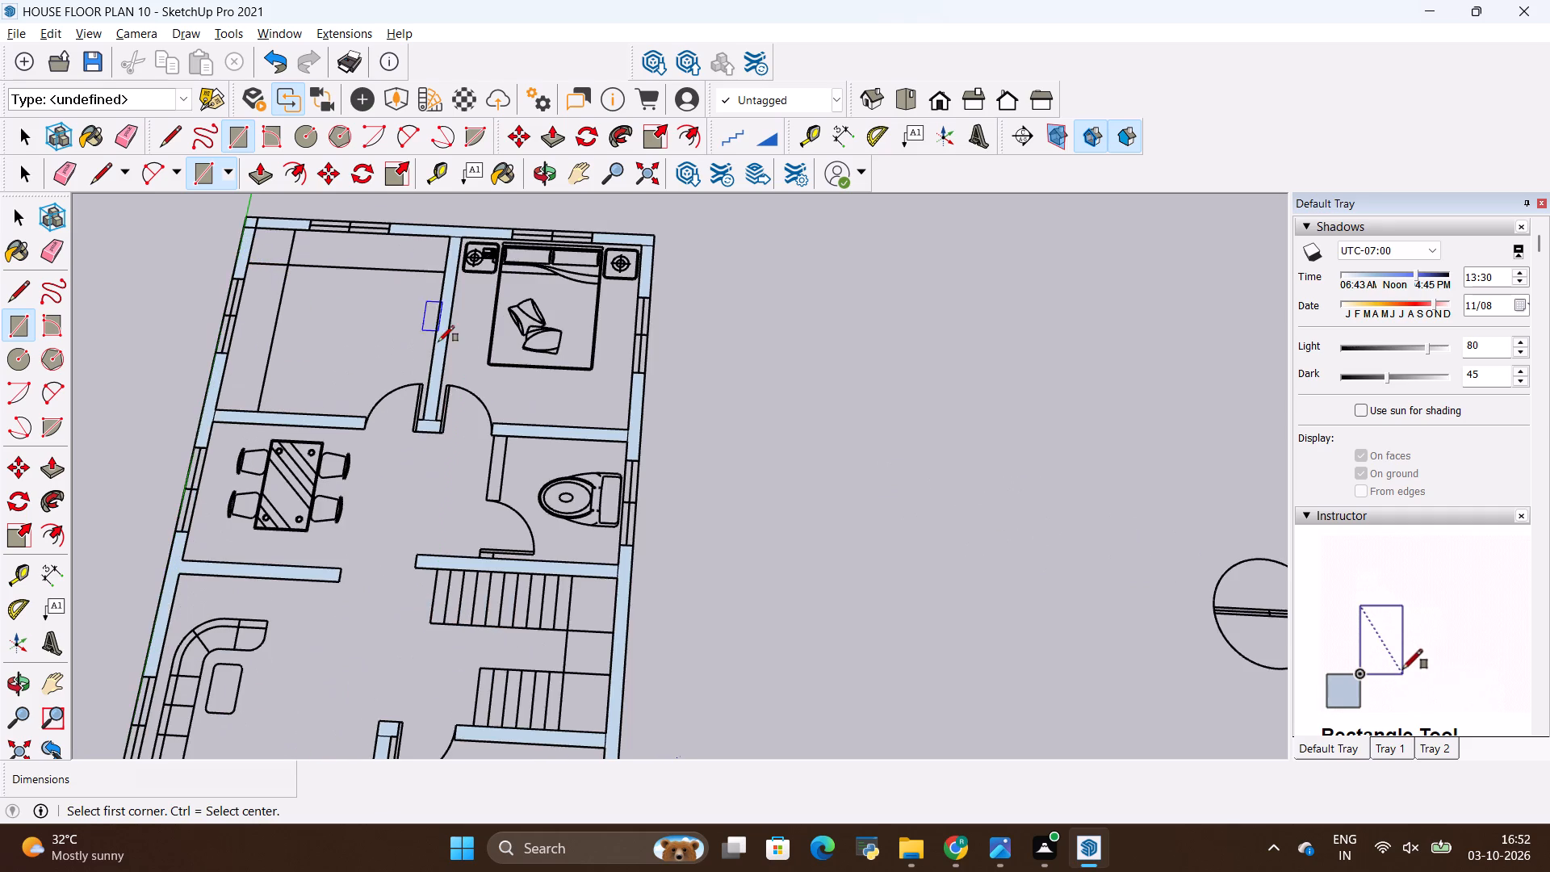
scroll(454, 364, up, 2)
scroll(425, 446, up, 14)
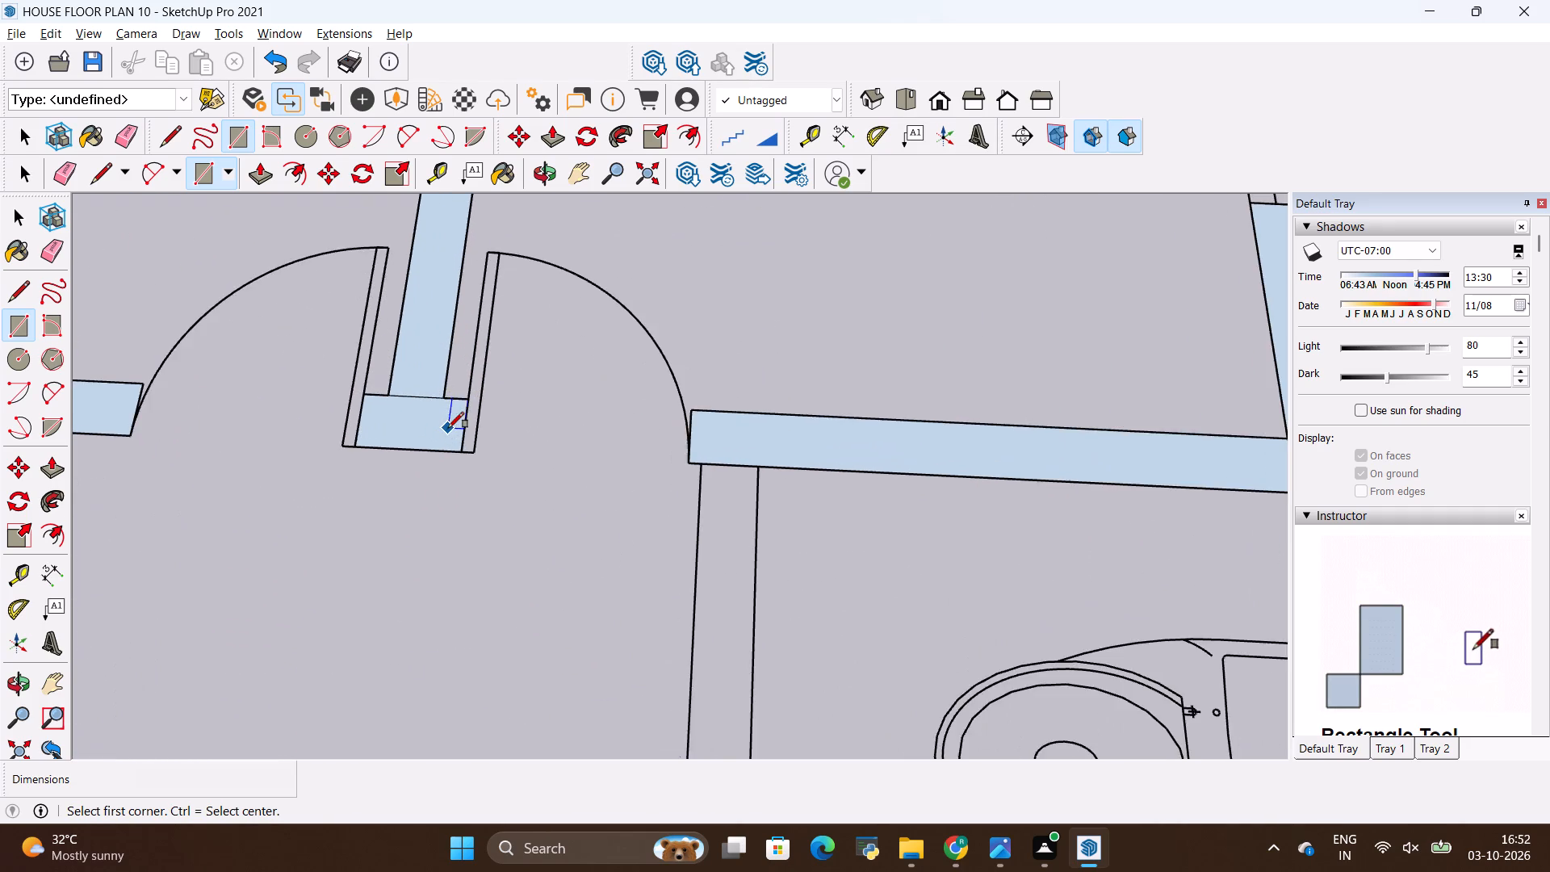
scroll(448, 428, down, 6)
scroll(598, 466, up, 3)
scroll(605, 672, up, 8)
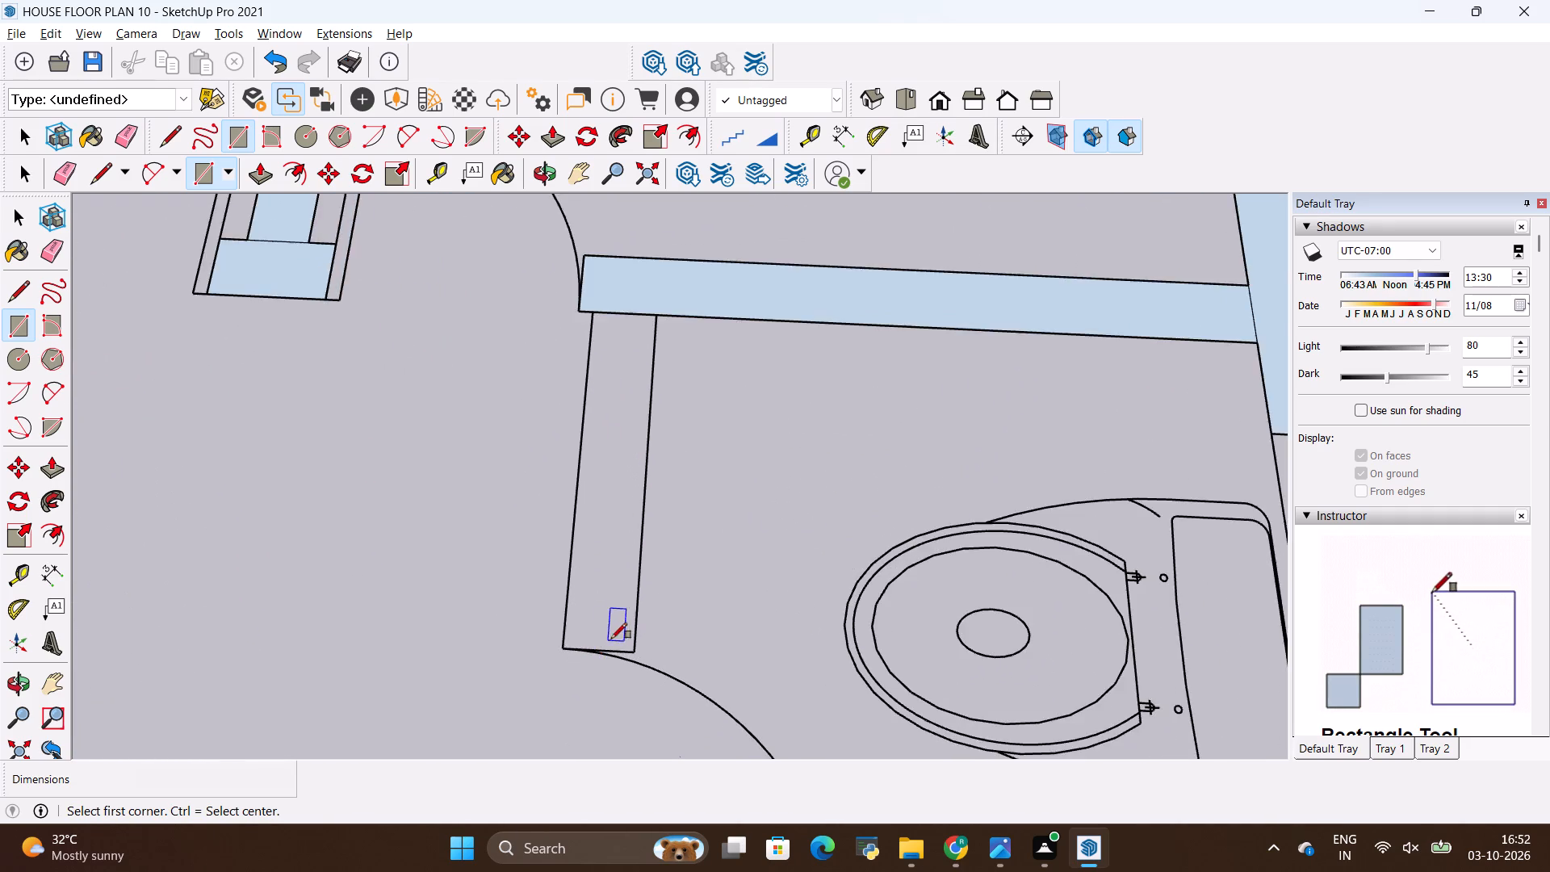
scroll(611, 639, up, 2)
click(635, 657)
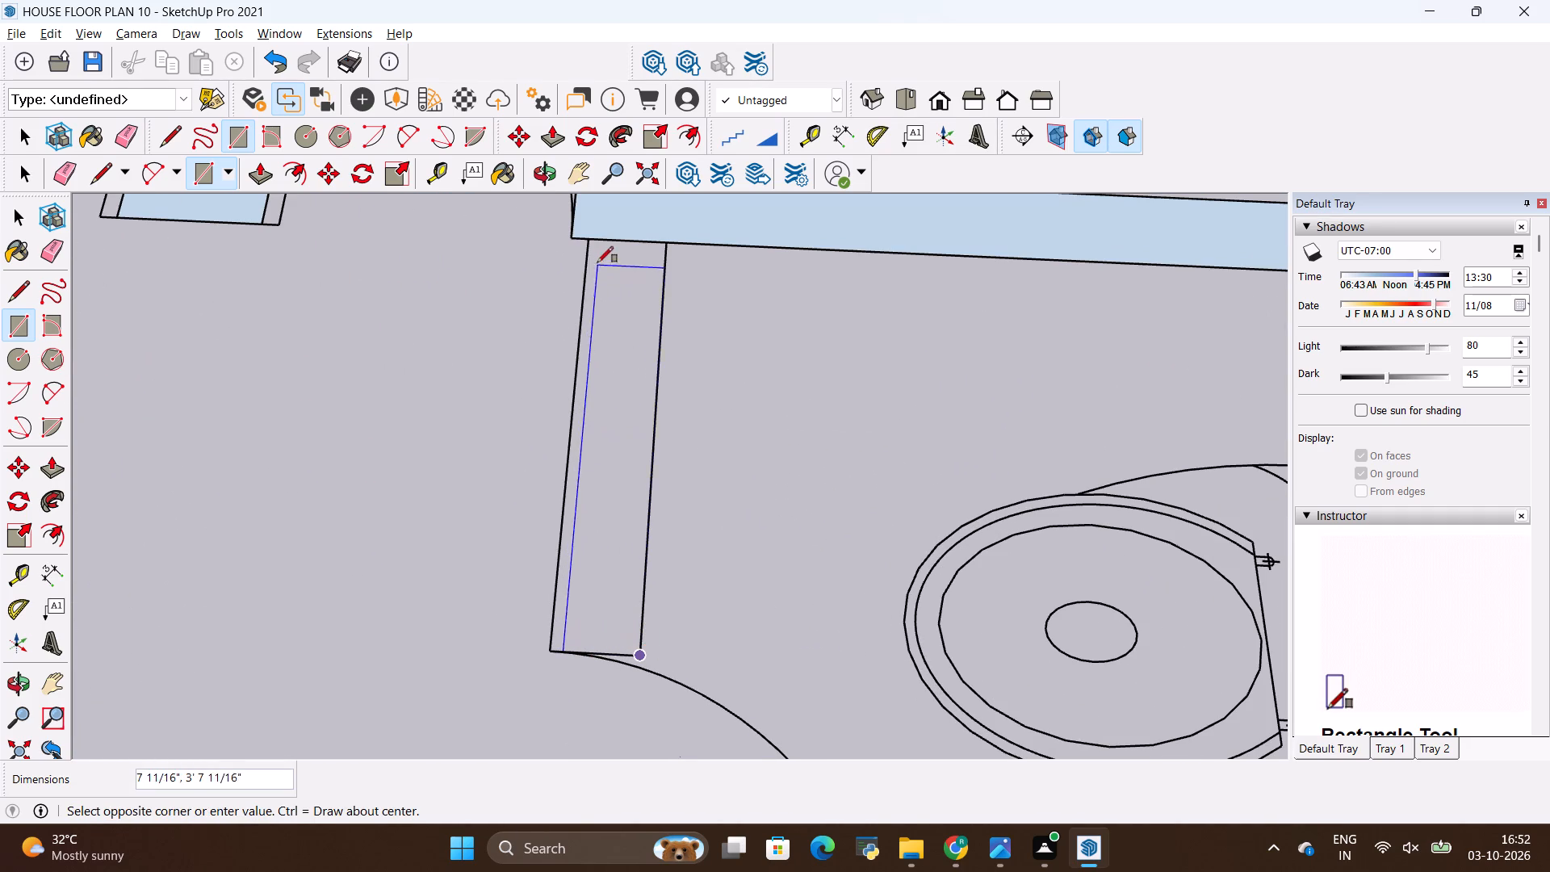
click(590, 245)
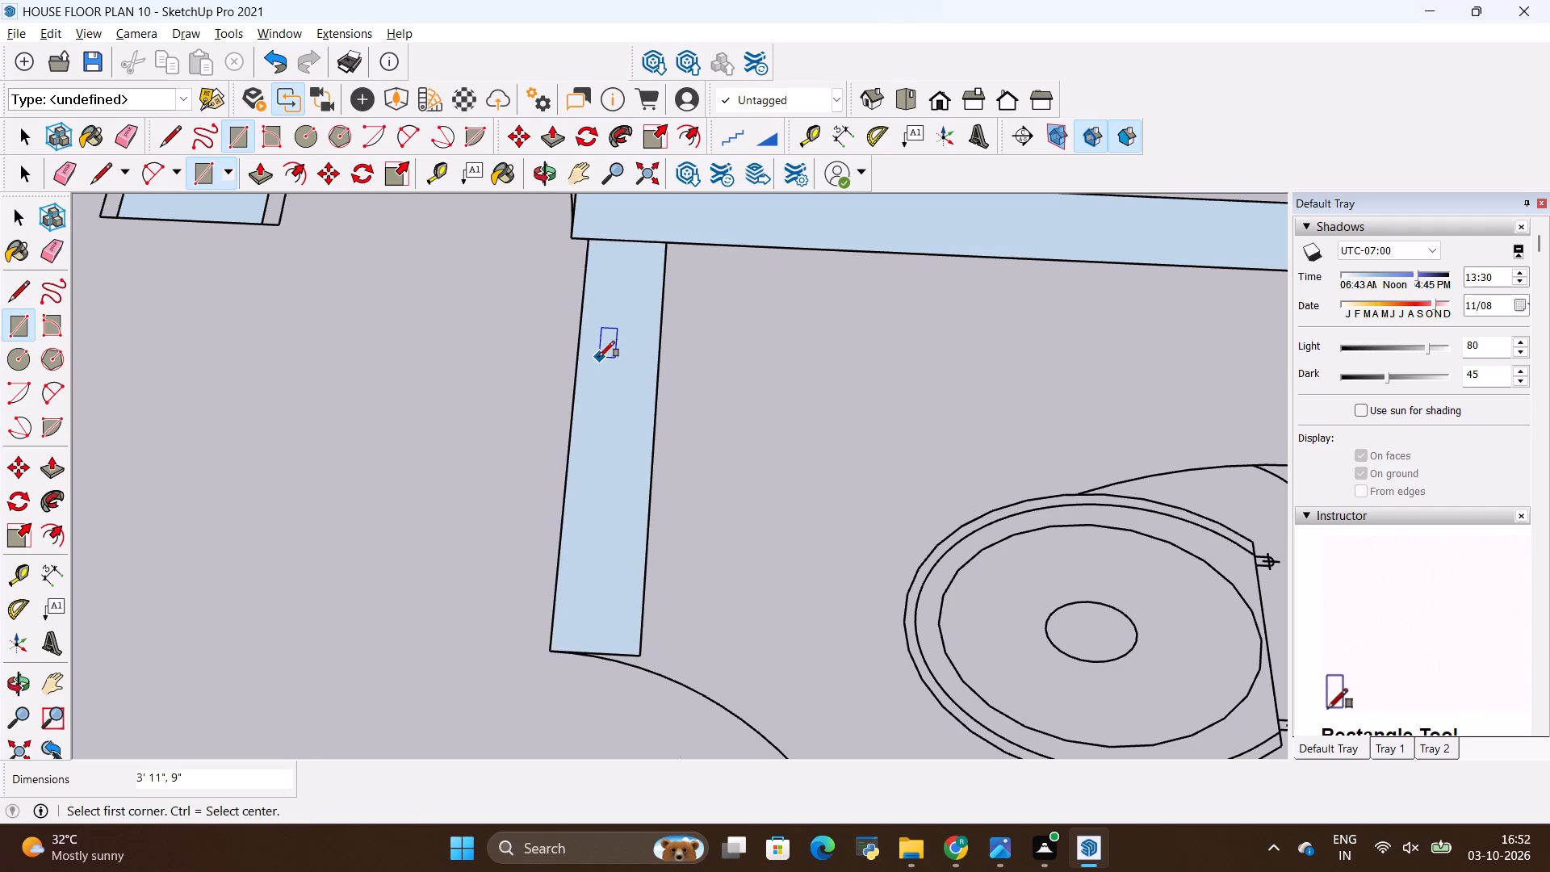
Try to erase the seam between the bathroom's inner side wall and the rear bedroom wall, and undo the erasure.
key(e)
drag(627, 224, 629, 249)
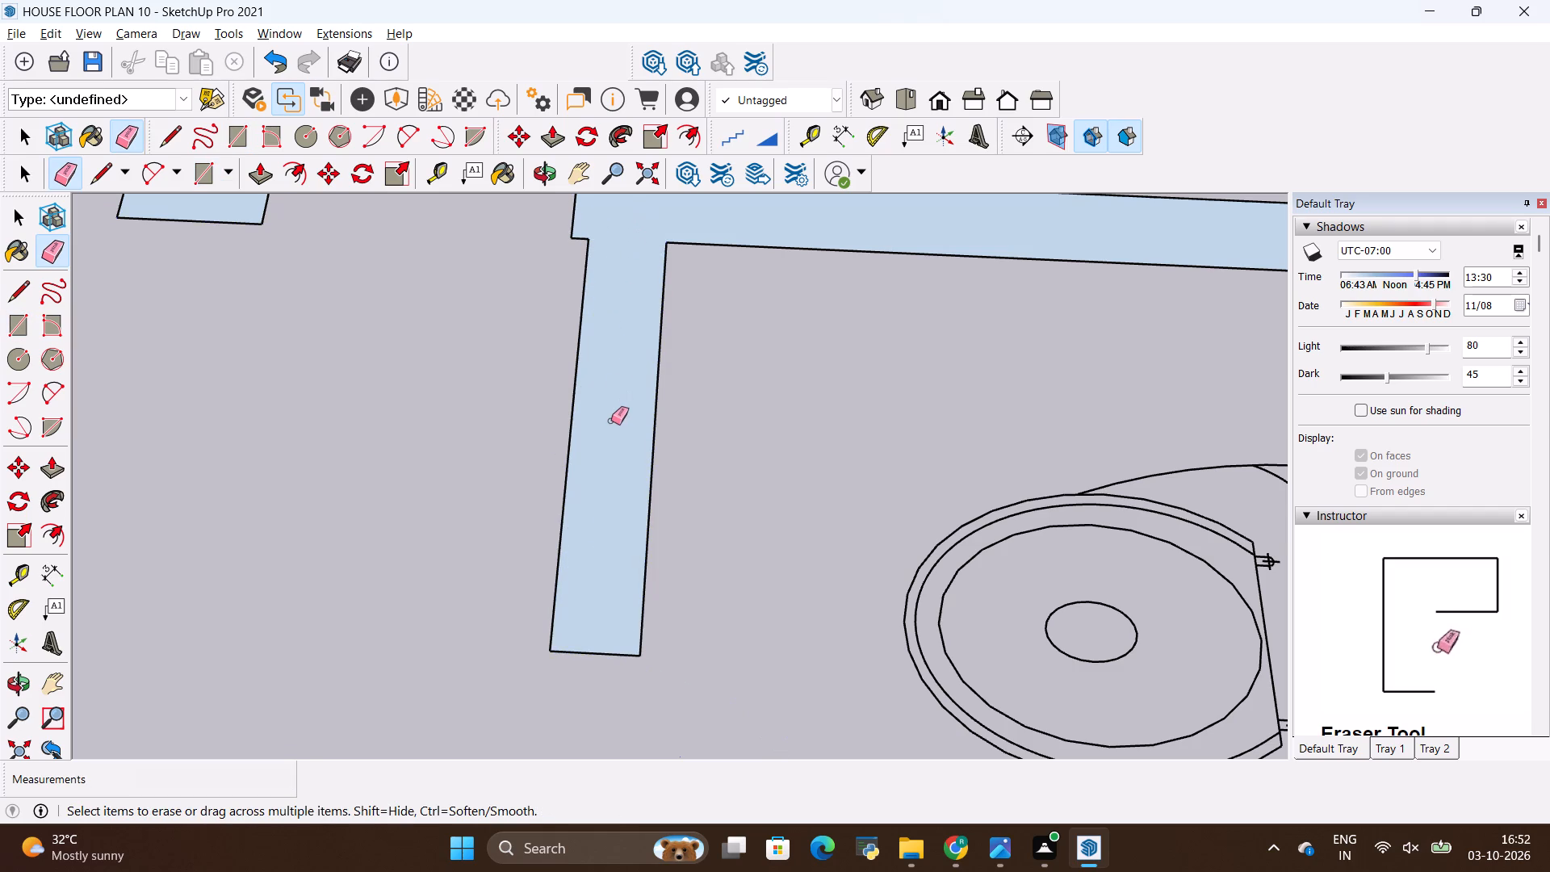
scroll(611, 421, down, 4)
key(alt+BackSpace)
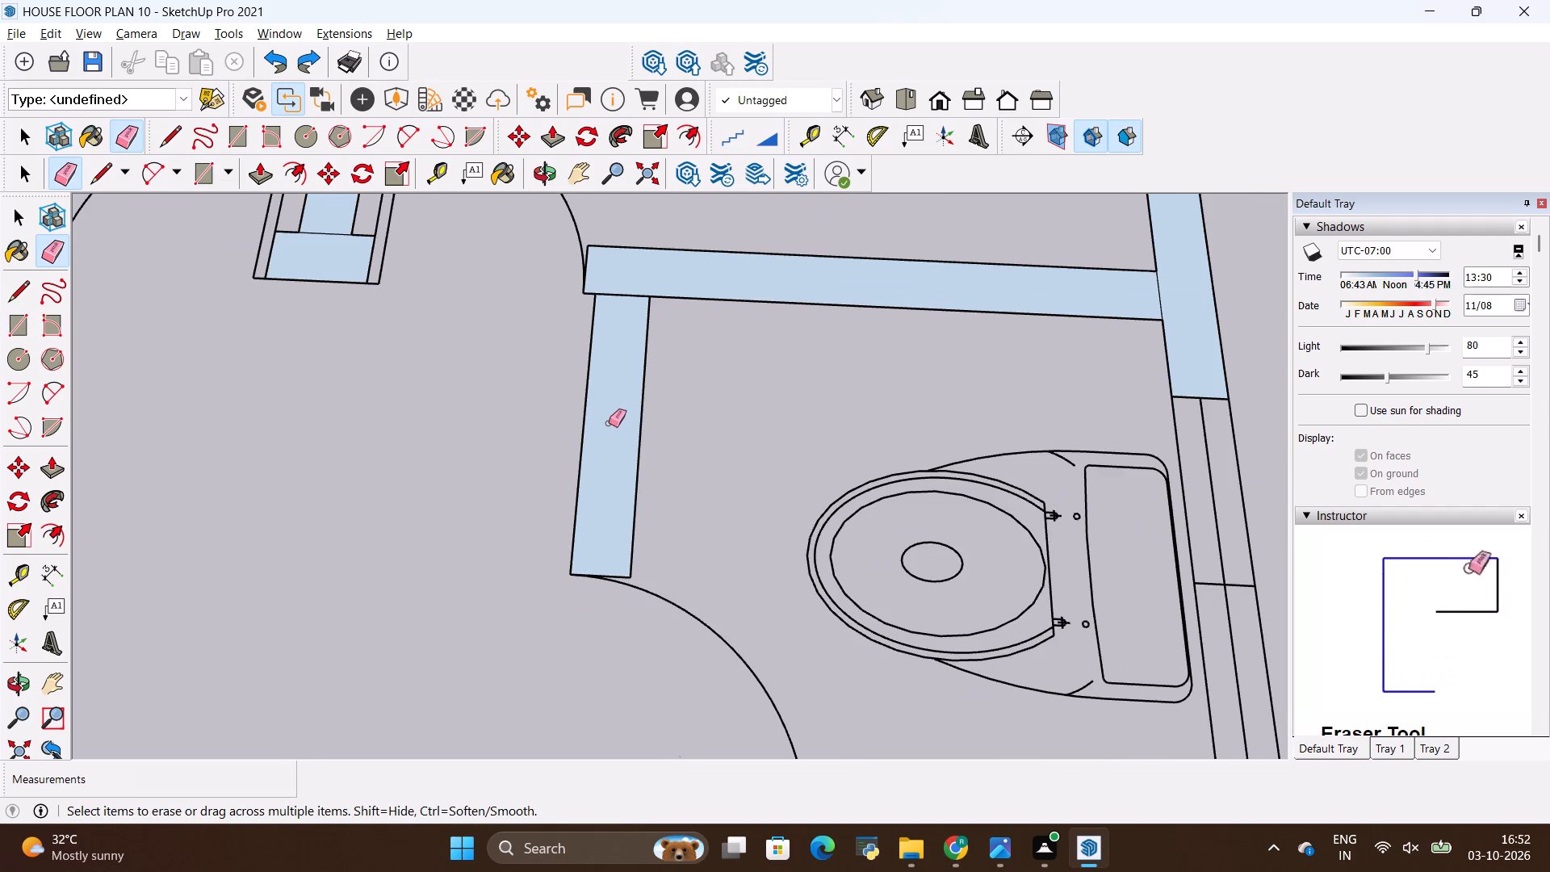
Examine the traced walls across the whole plan, including the rear corner and front bedroom, for gaps and remaining seams.
scroll(608, 340, down, 6)
scroll(621, 426, down, 15)
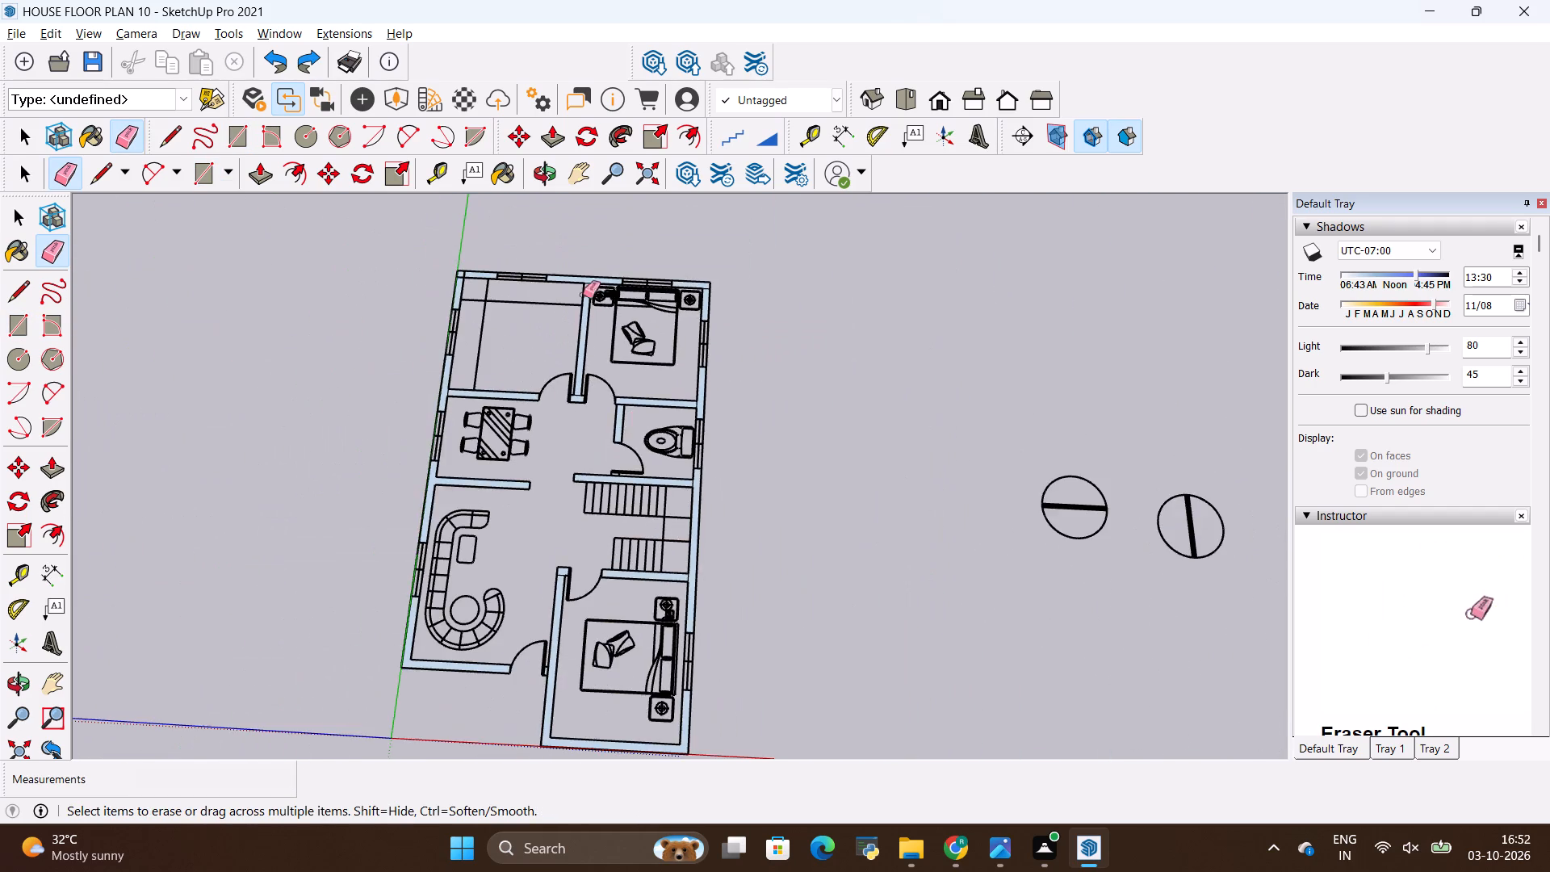
scroll(568, 277, up, 20)
scroll(568, 277, up, 5)
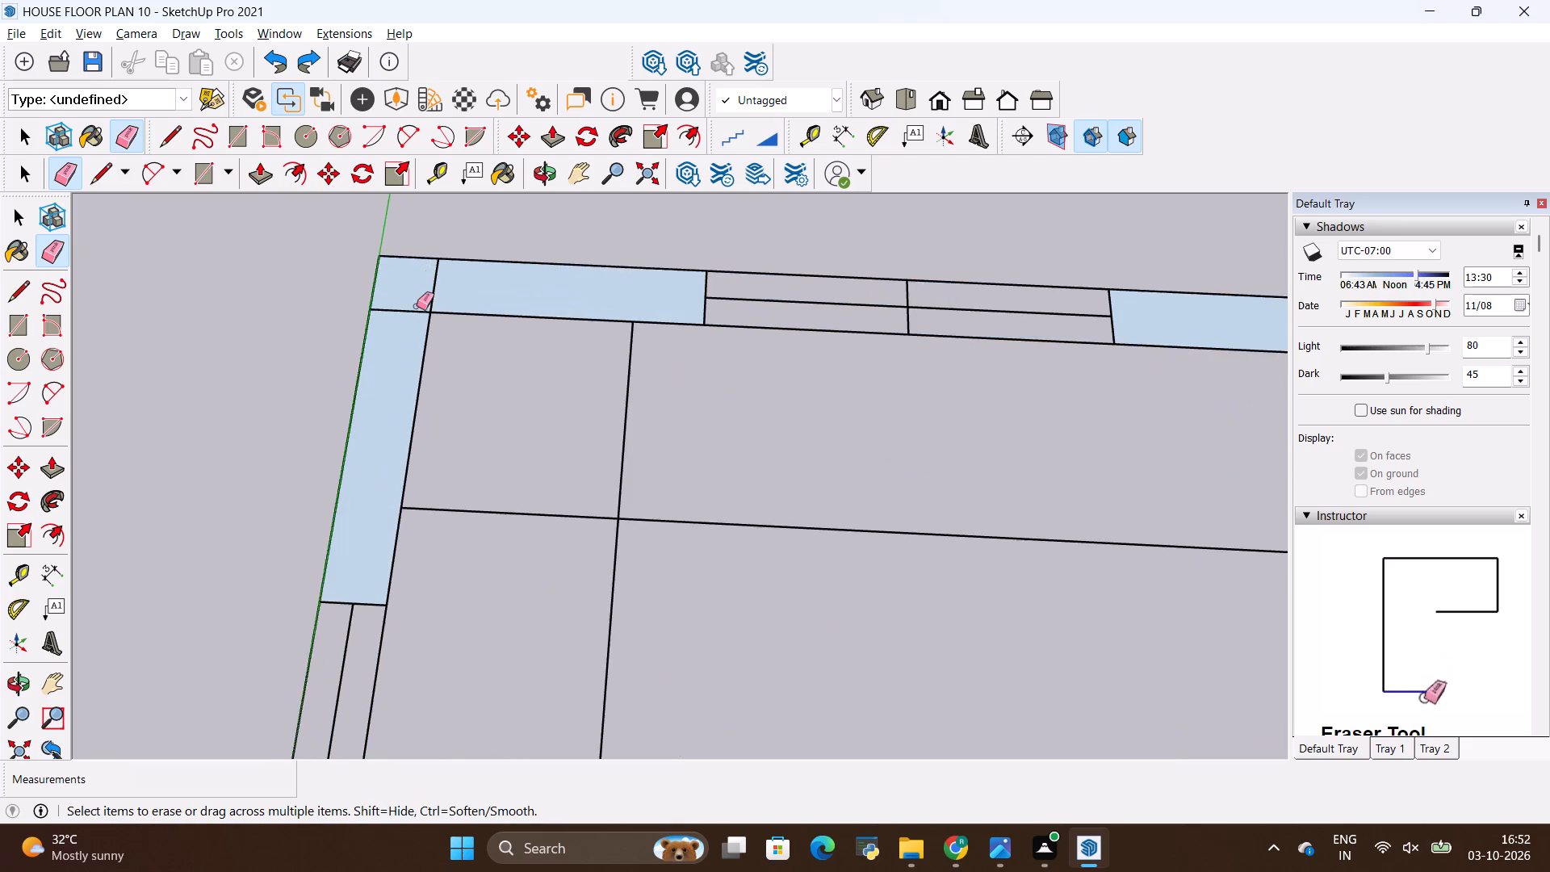
scroll(417, 306, down, 20)
scroll(417, 306, down, 7)
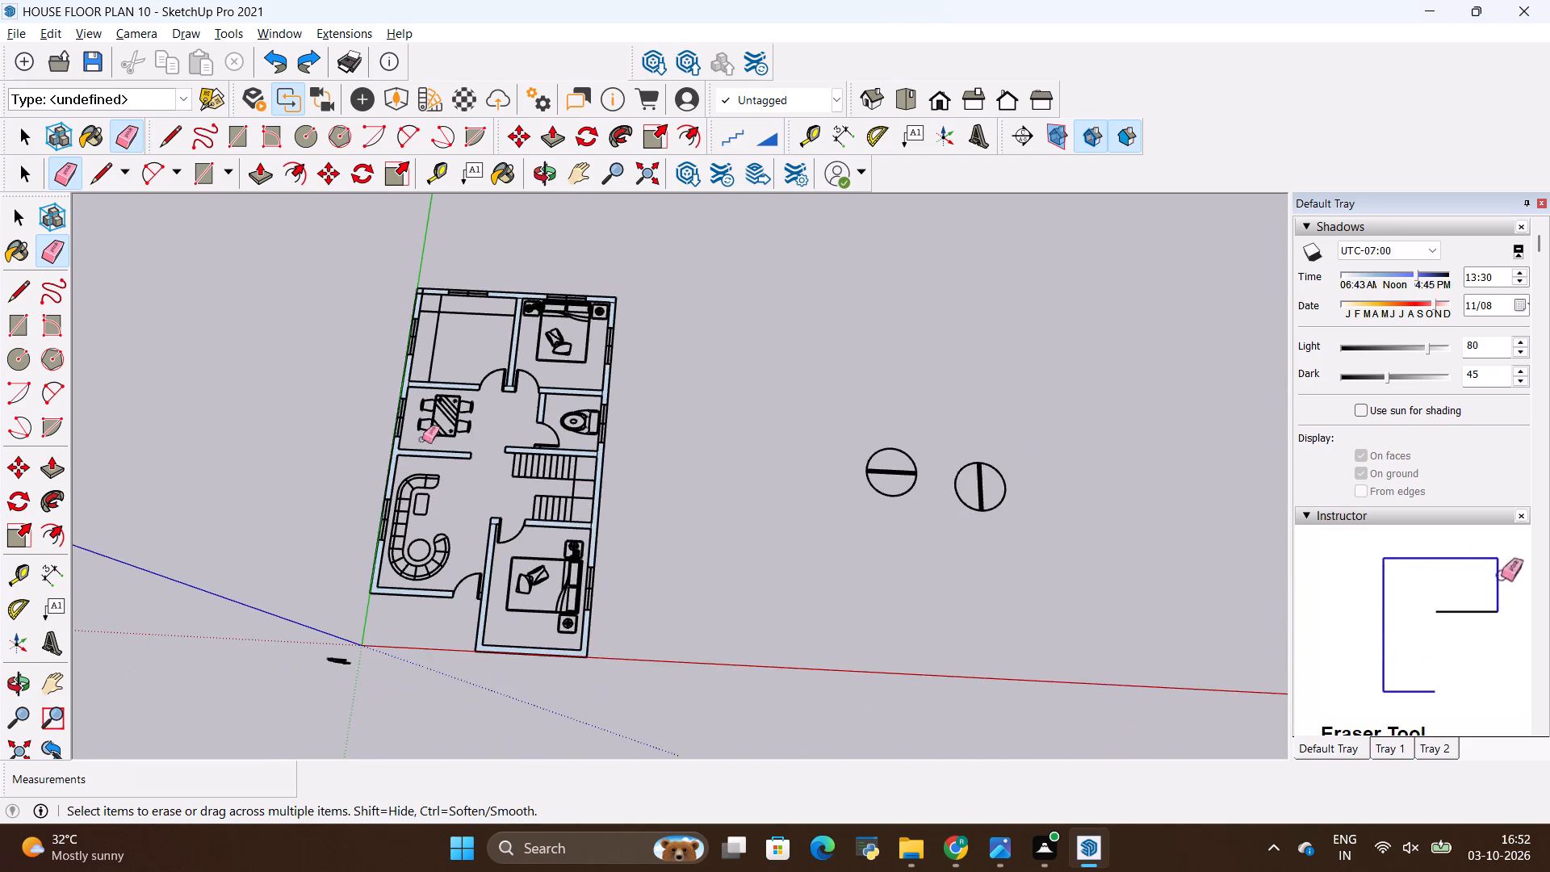
scroll(458, 595, up, 20)
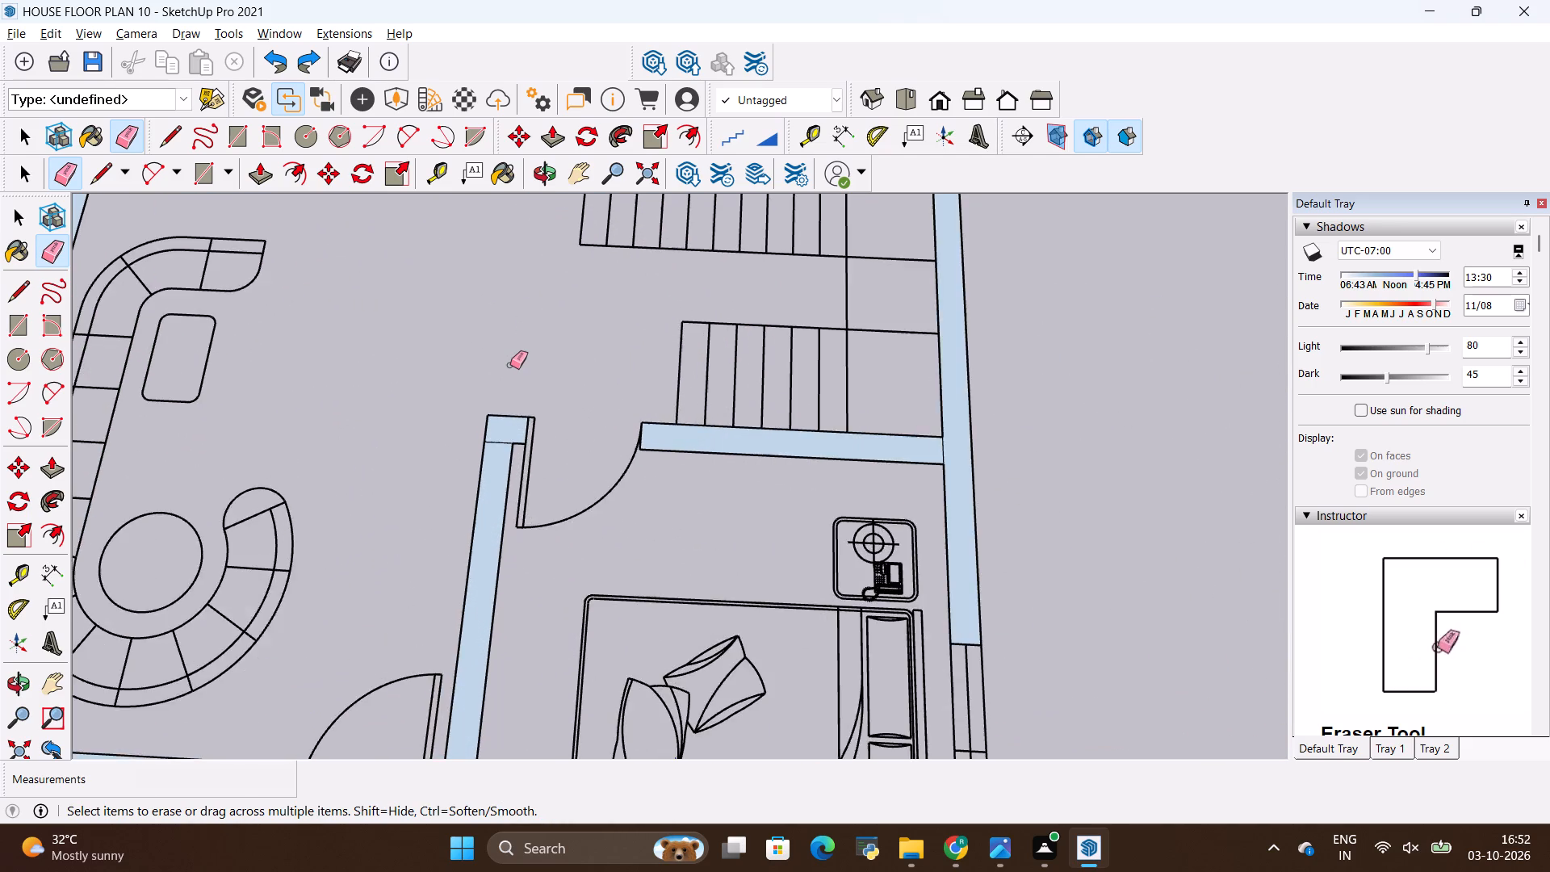
scroll(510, 365, down, 9)
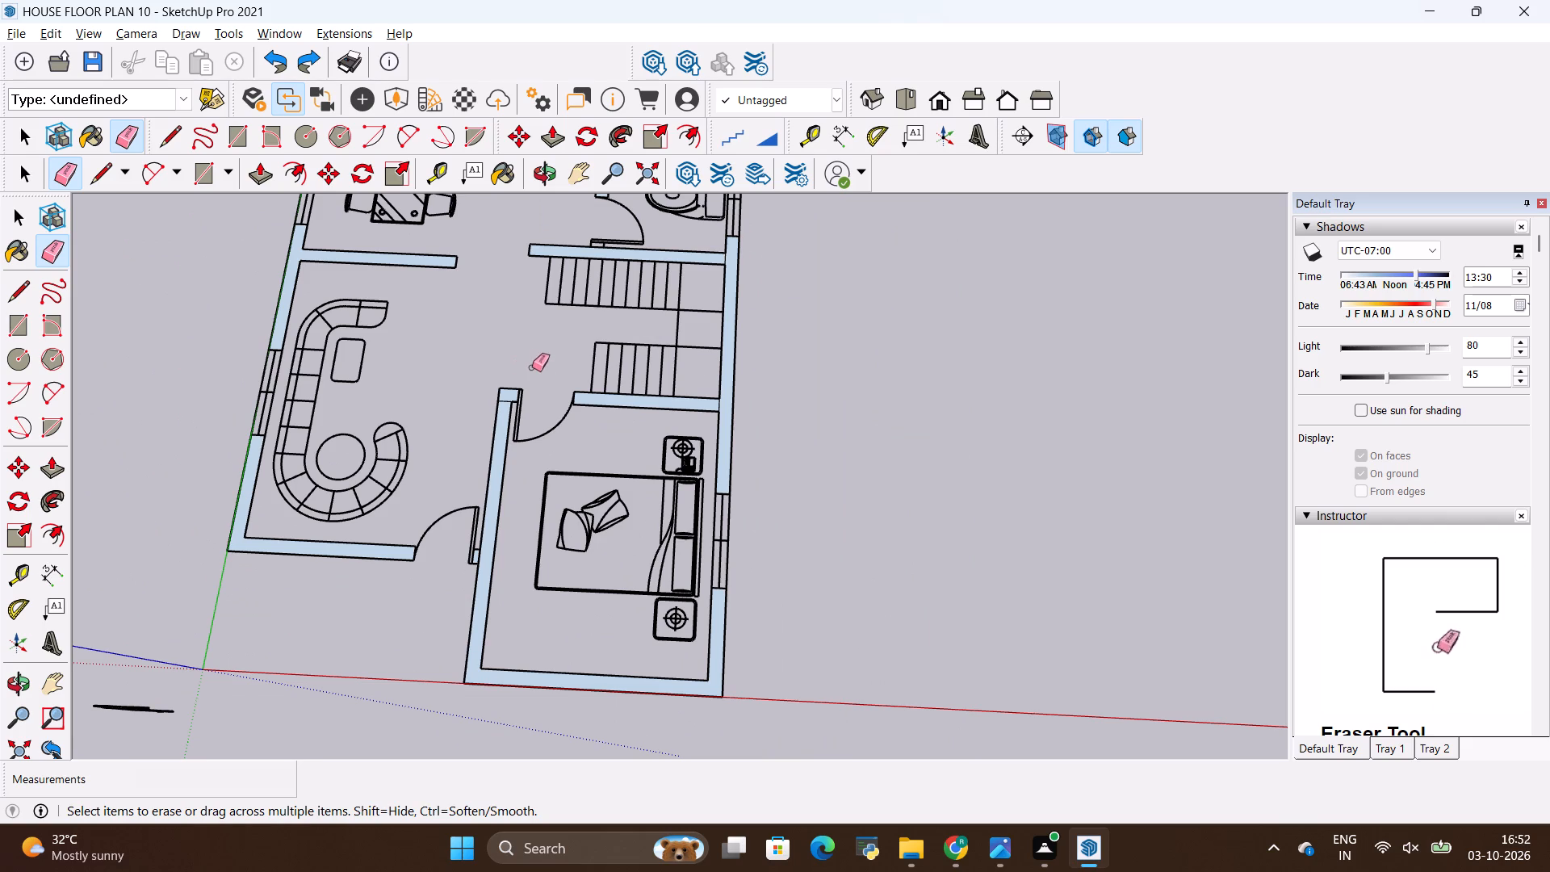
scroll(765, 476, down, 5)
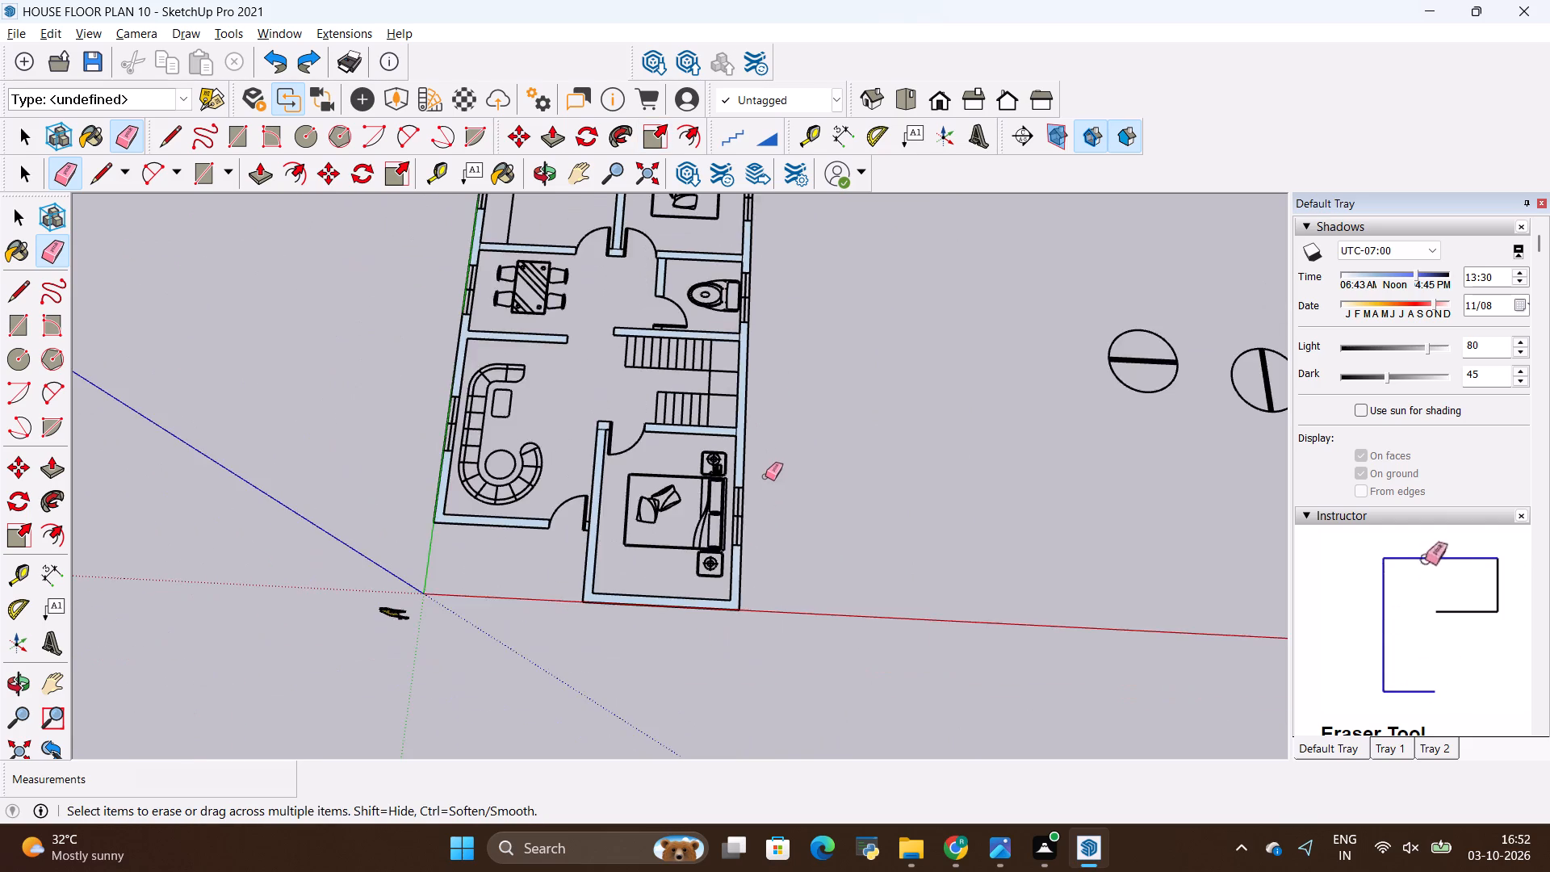
scroll(765, 476, down, 4)
Erase the seam at the rear bedroom's outer corner, between the rear wall and the side wall.
scroll(657, 243, up, 3)
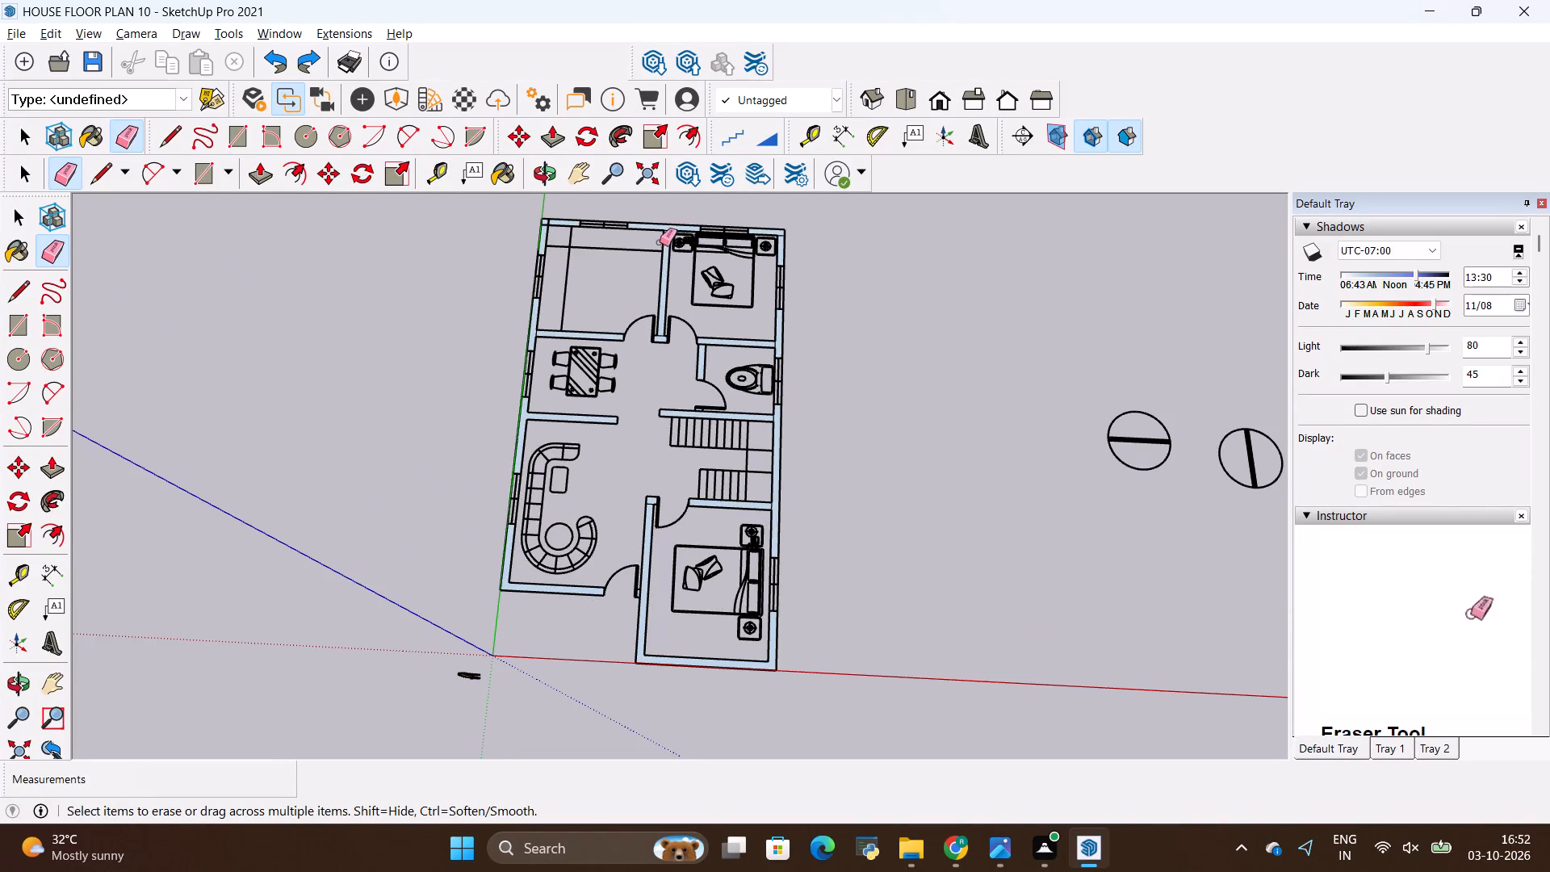
scroll(697, 195, up, 14)
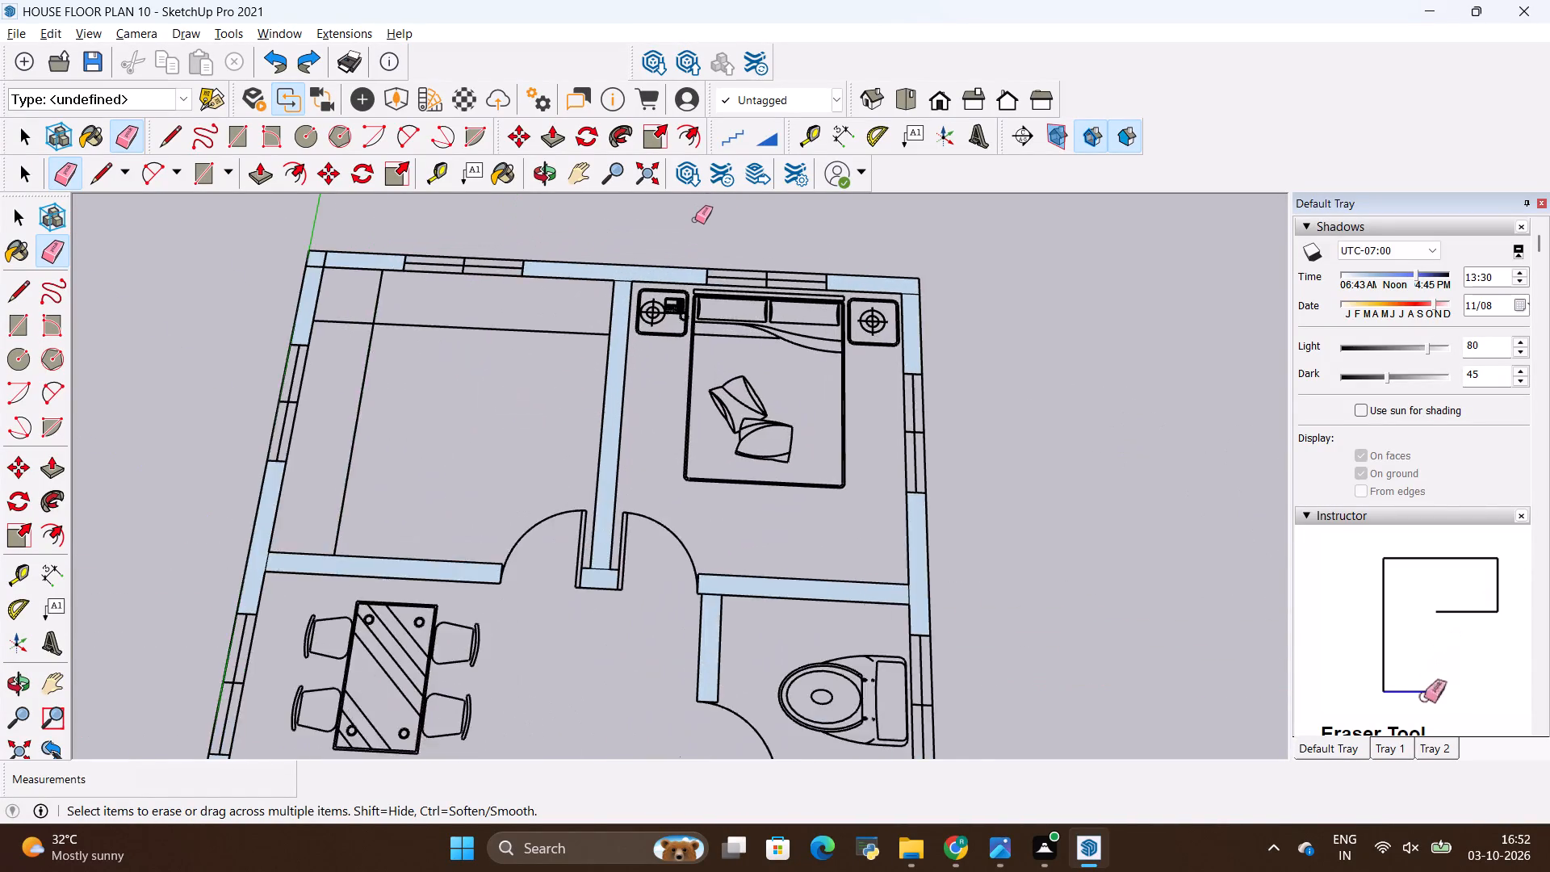
scroll(695, 220, up, 10)
scroll(1280, 359, up, 2)
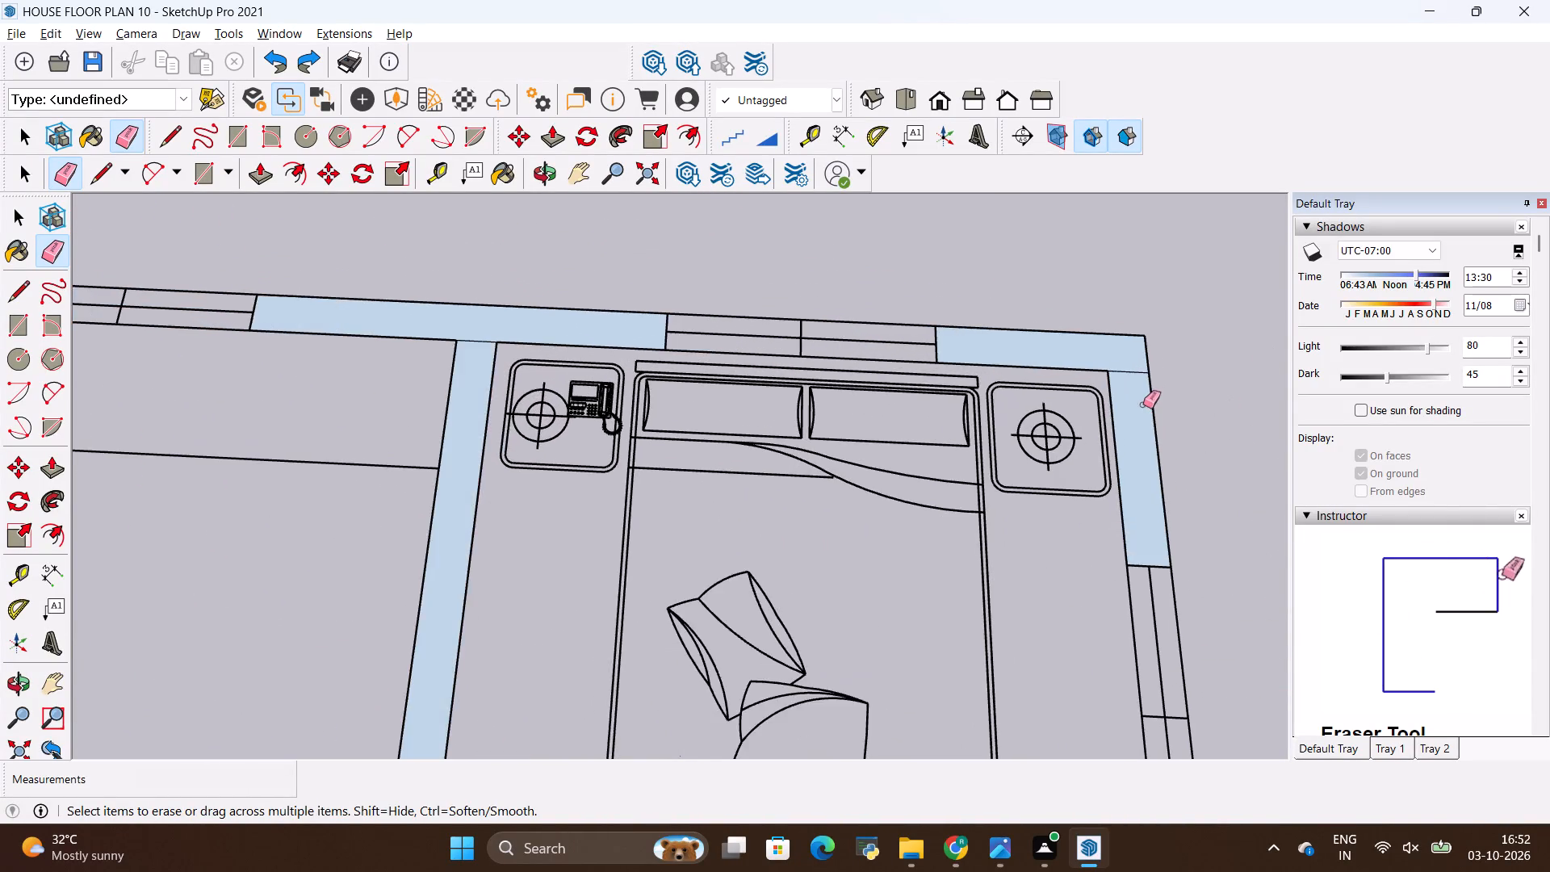
scroll(1142, 405, up, 7)
key(e)
drag(1123, 354, 1123, 363)
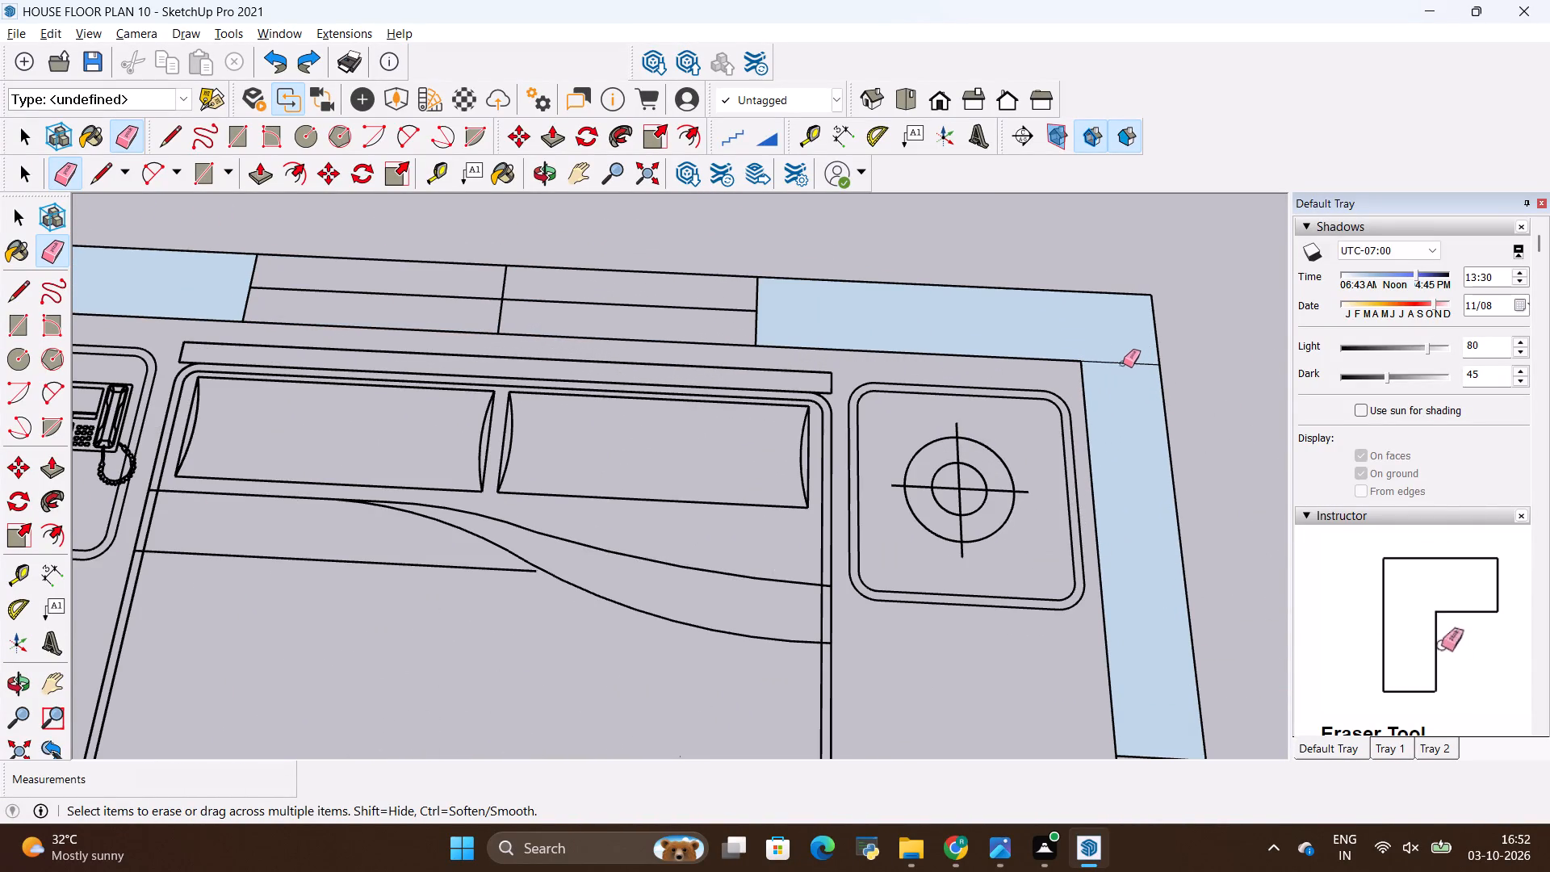
drag(1123, 363, 1124, 382)
Erase the seam where the wall between the rear bedroom and bathroom meets the outer side wall.
scroll(833, 329, down, 19)
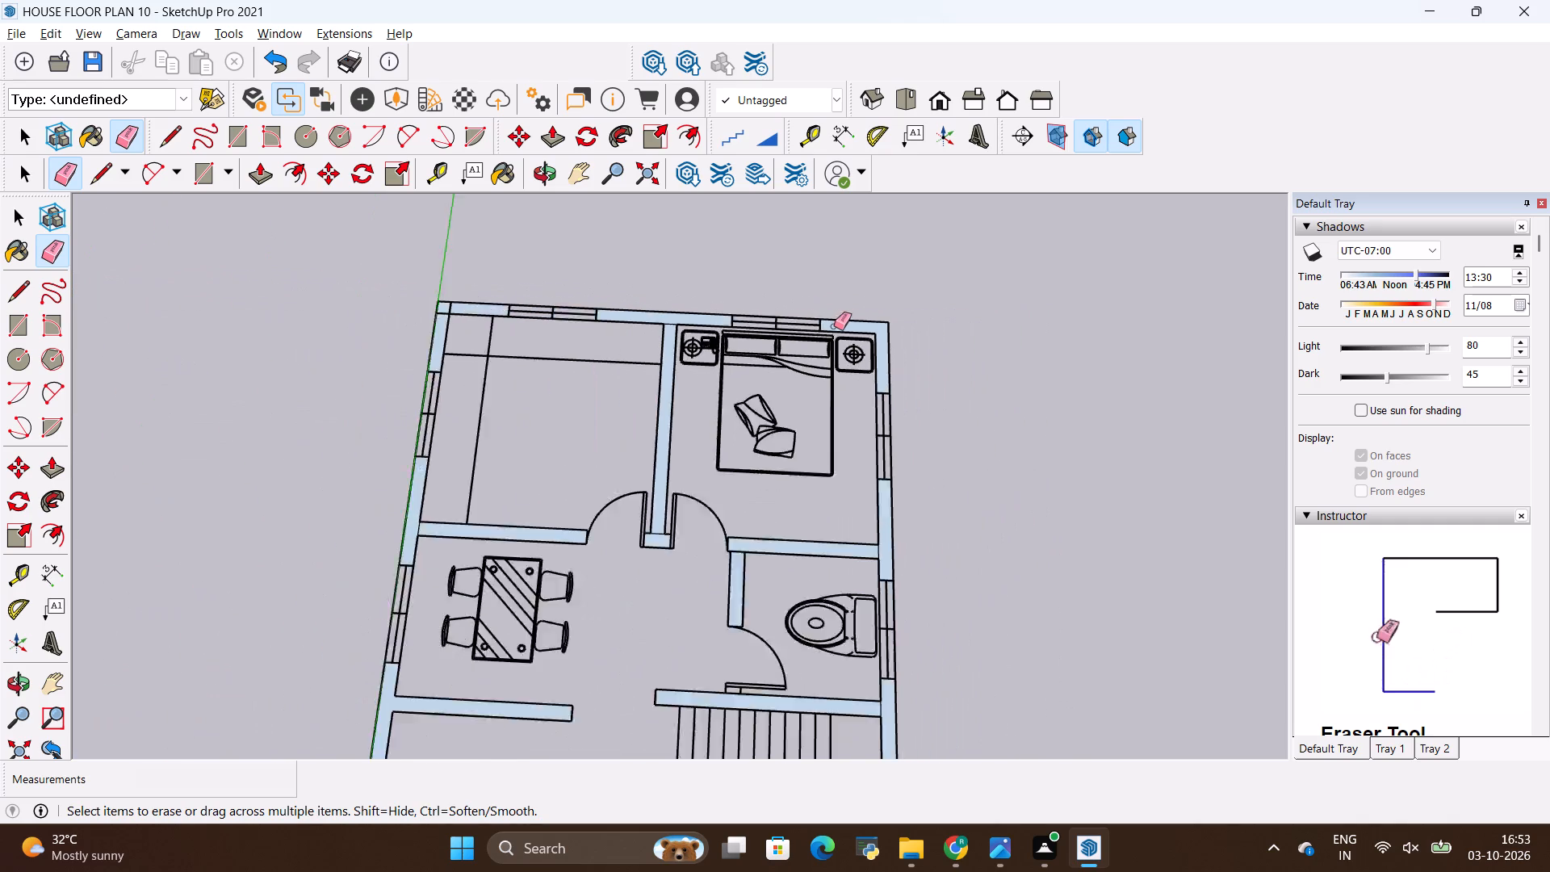
scroll(834, 326, down, 3)
scroll(879, 501, up, 12)
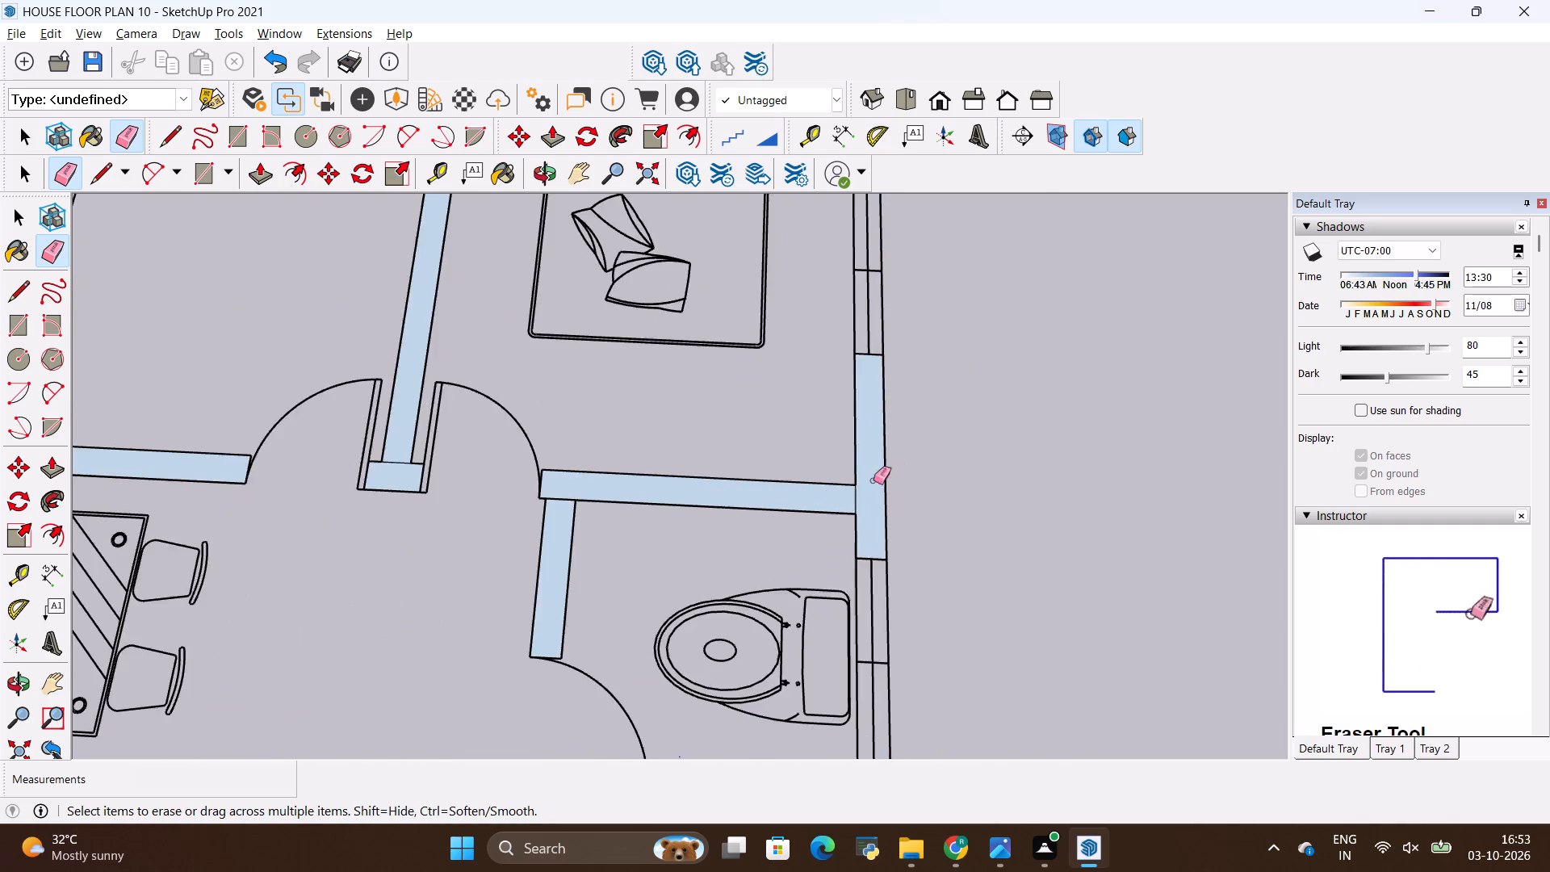
scroll(873, 480, up, 10)
drag(852, 498, 870, 501)
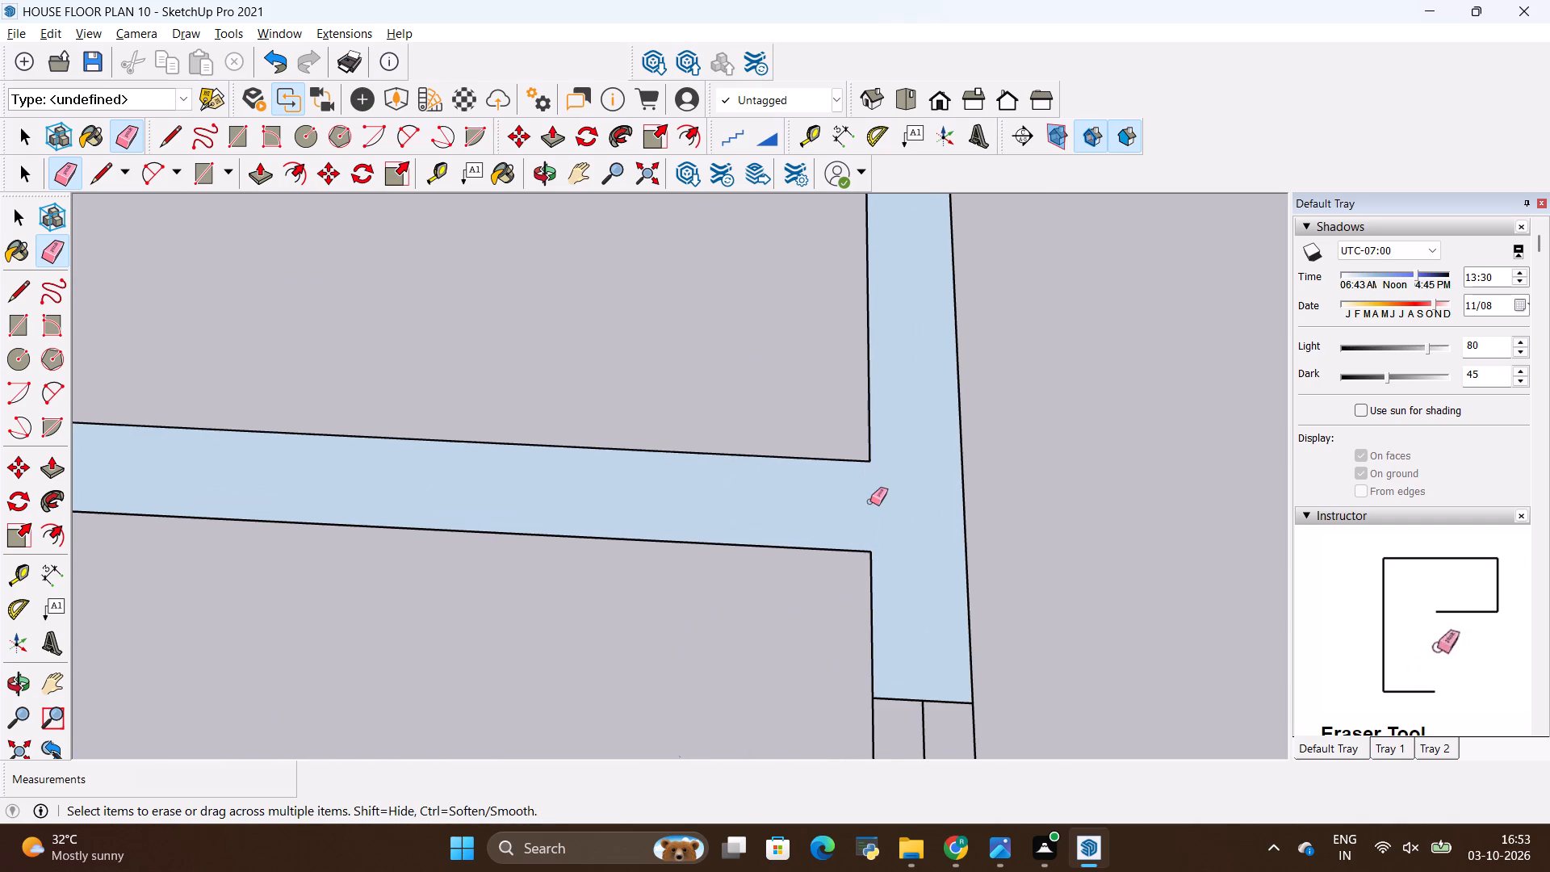
Erase the seam where the wall between the bathroom and staircase meets the outer side wall.
scroll(870, 501, down, 17)
scroll(716, 462, down, 6)
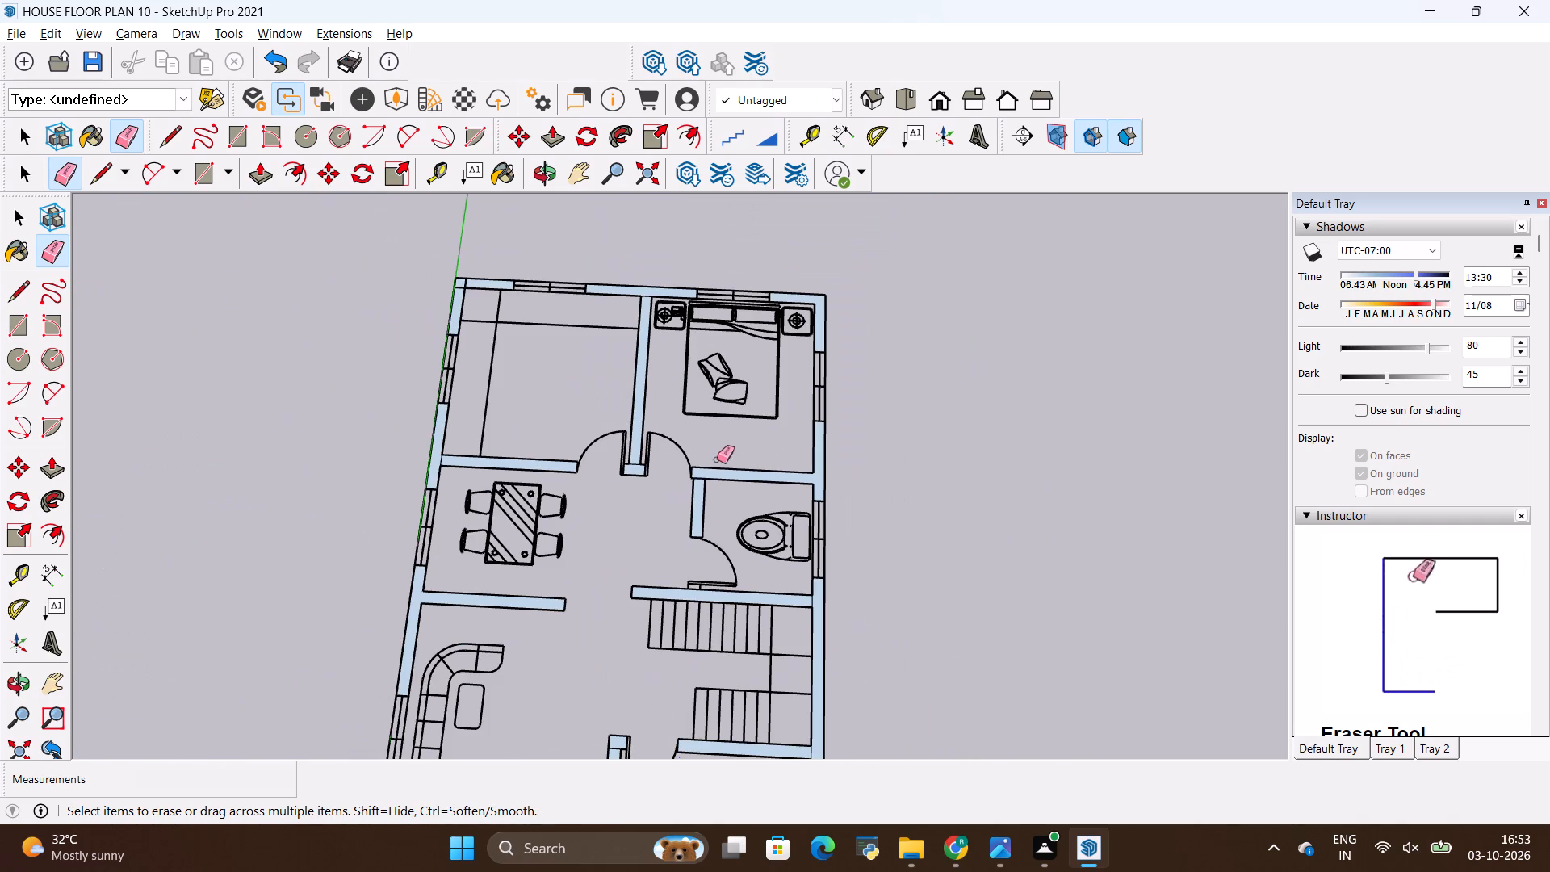
scroll(815, 597, up, 17)
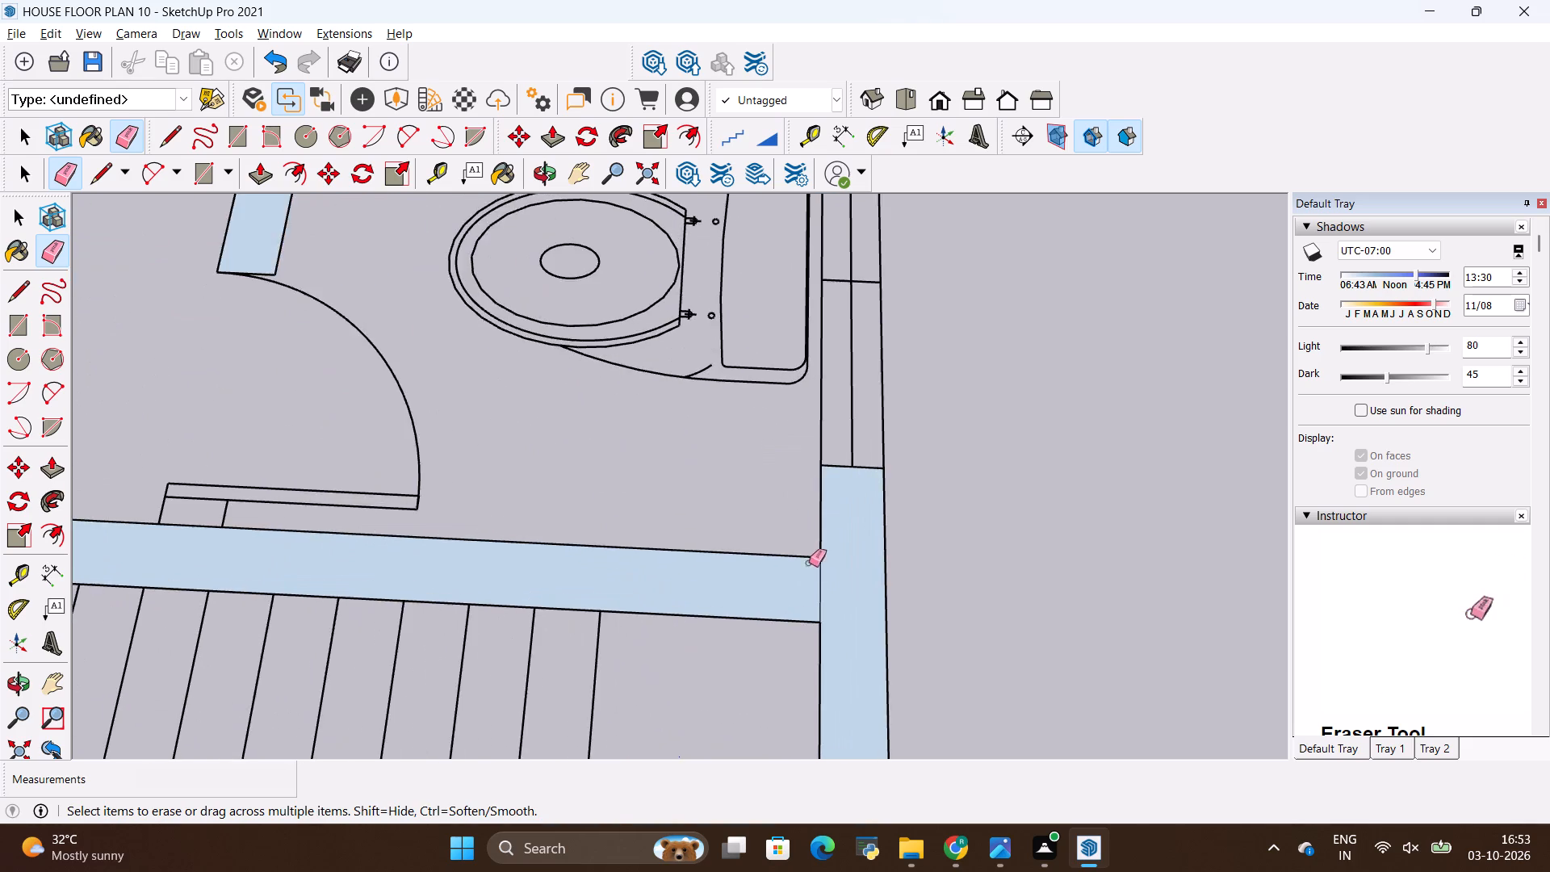
scroll(809, 563, up, 4)
drag(815, 593, 836, 598)
Erase the seam where the wall behind the dining area meets the outer side wall on the green axis.
scroll(865, 584, down, 18)
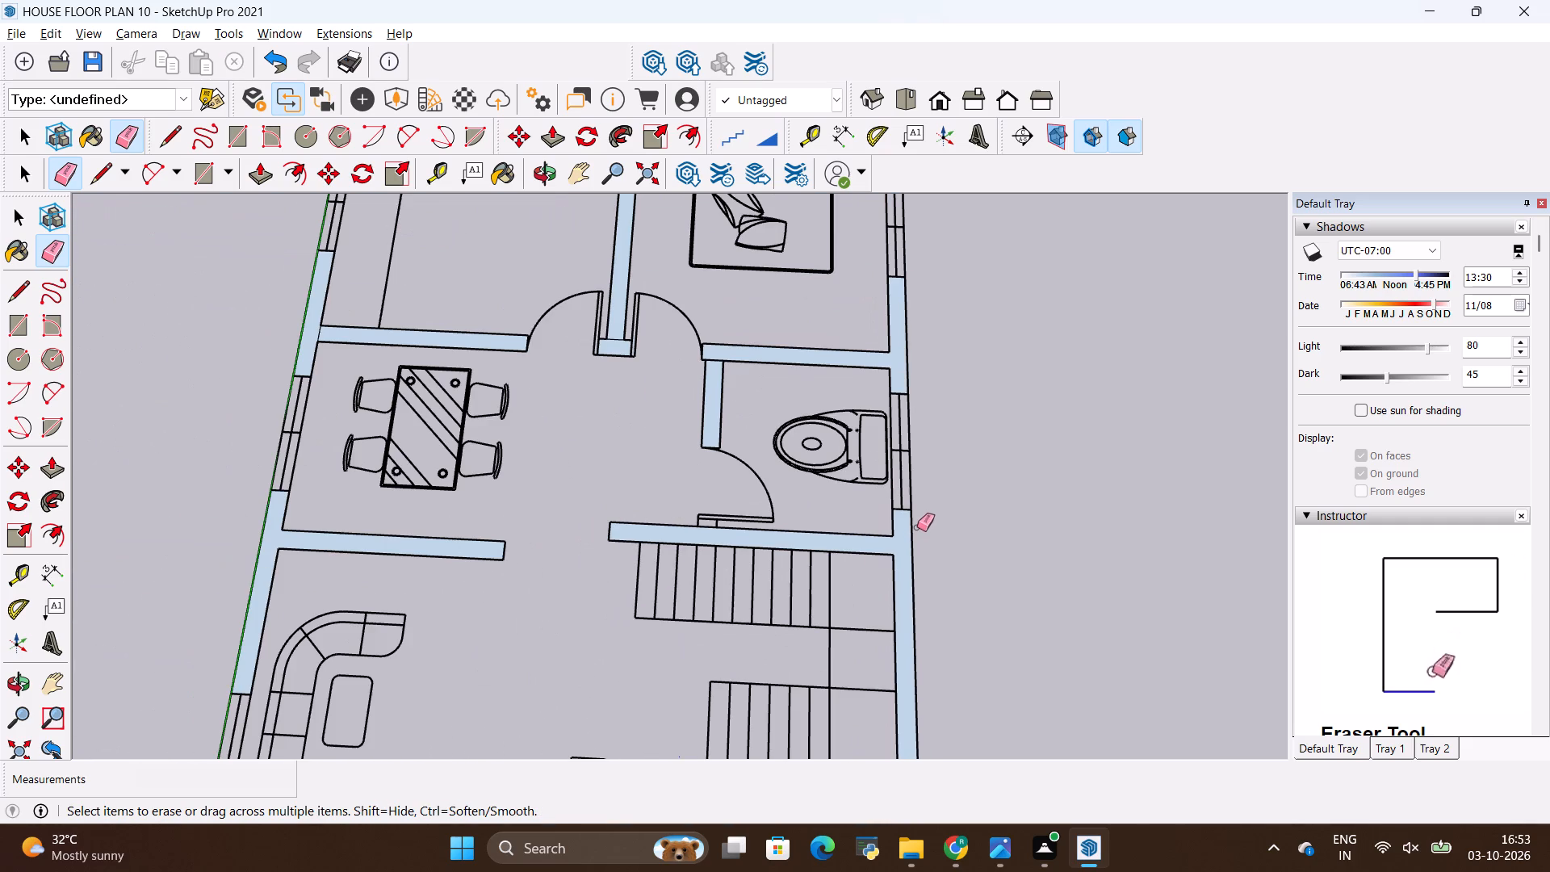
scroll(506, 190, down, 5)
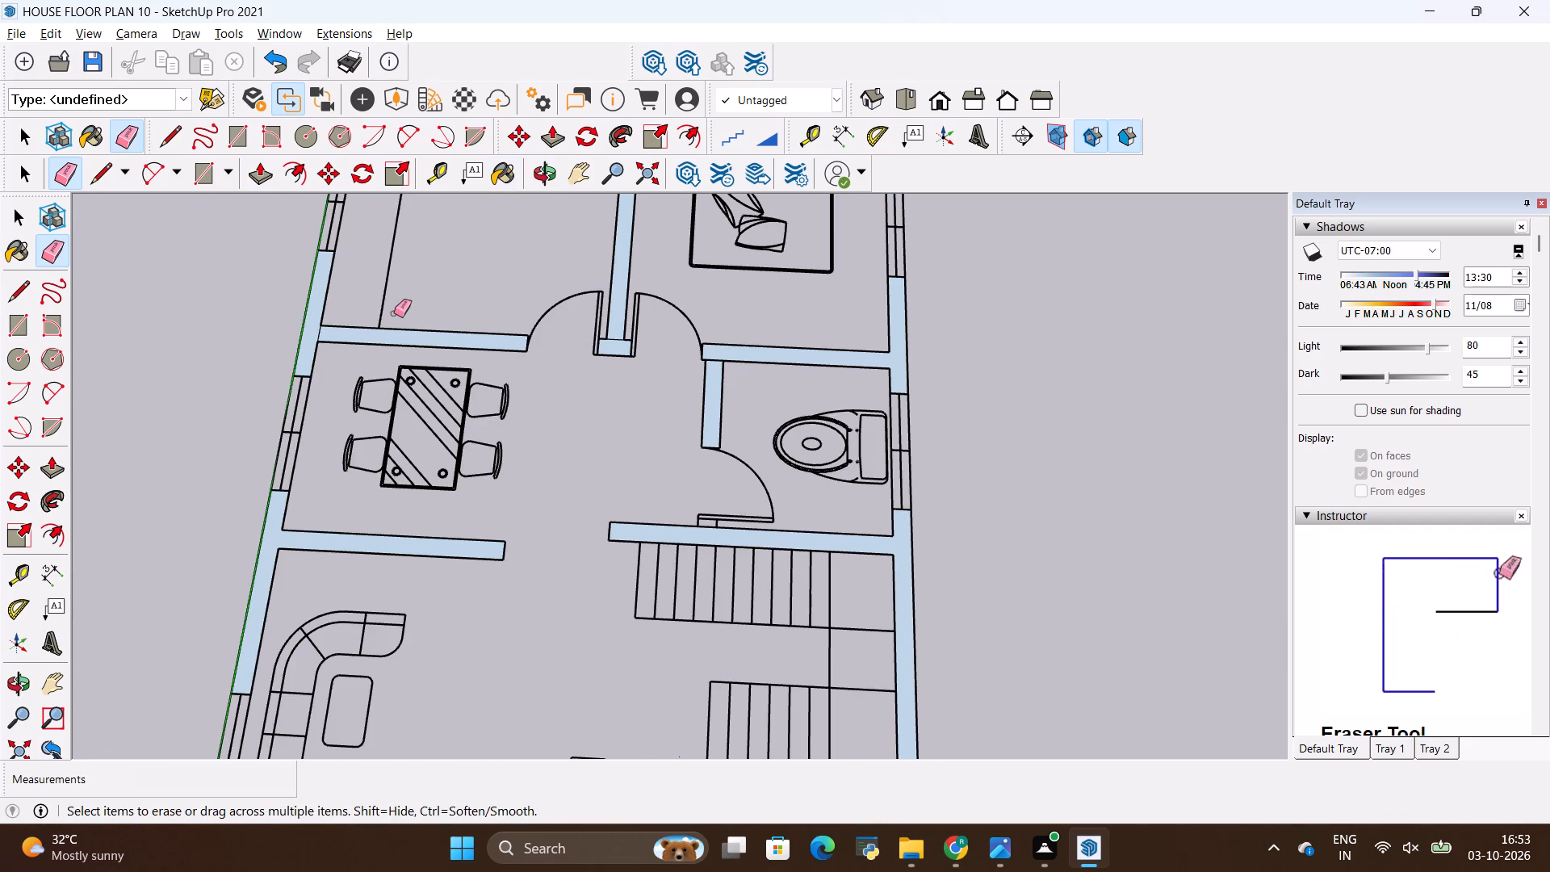
scroll(394, 313, up, 11)
drag(275, 338, 296, 344)
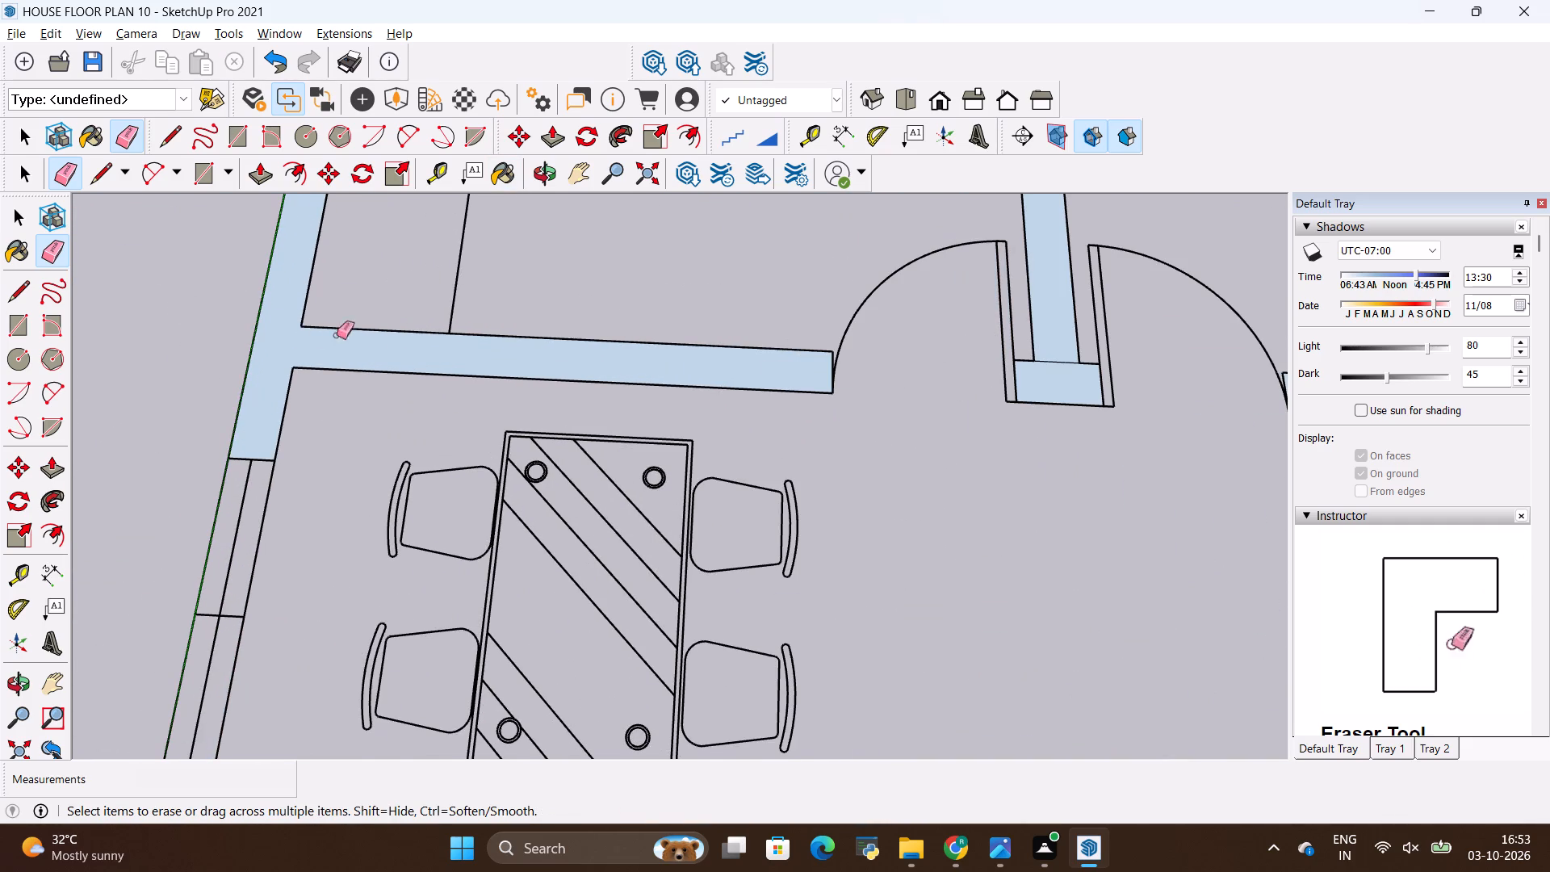
Erase the seam where the wall between the staircase and front bedroom meets the outer side wall.
scroll(389, 327, up, 1)
scroll(476, 321, down, 19)
scroll(513, 312, down, 4)
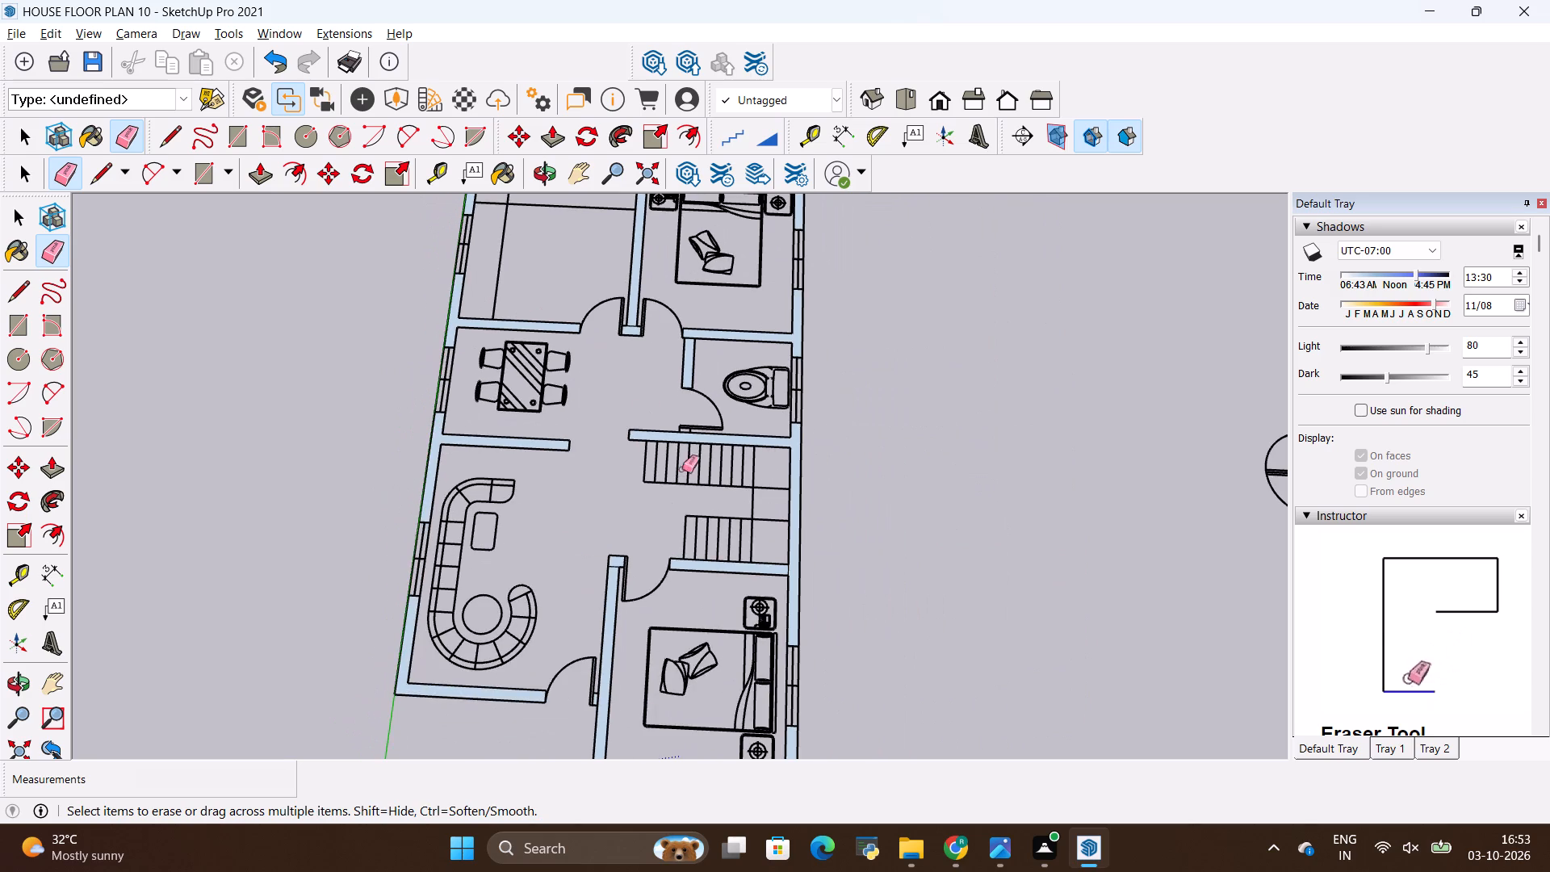
scroll(760, 571, up, 17)
drag(814, 562, 836, 561)
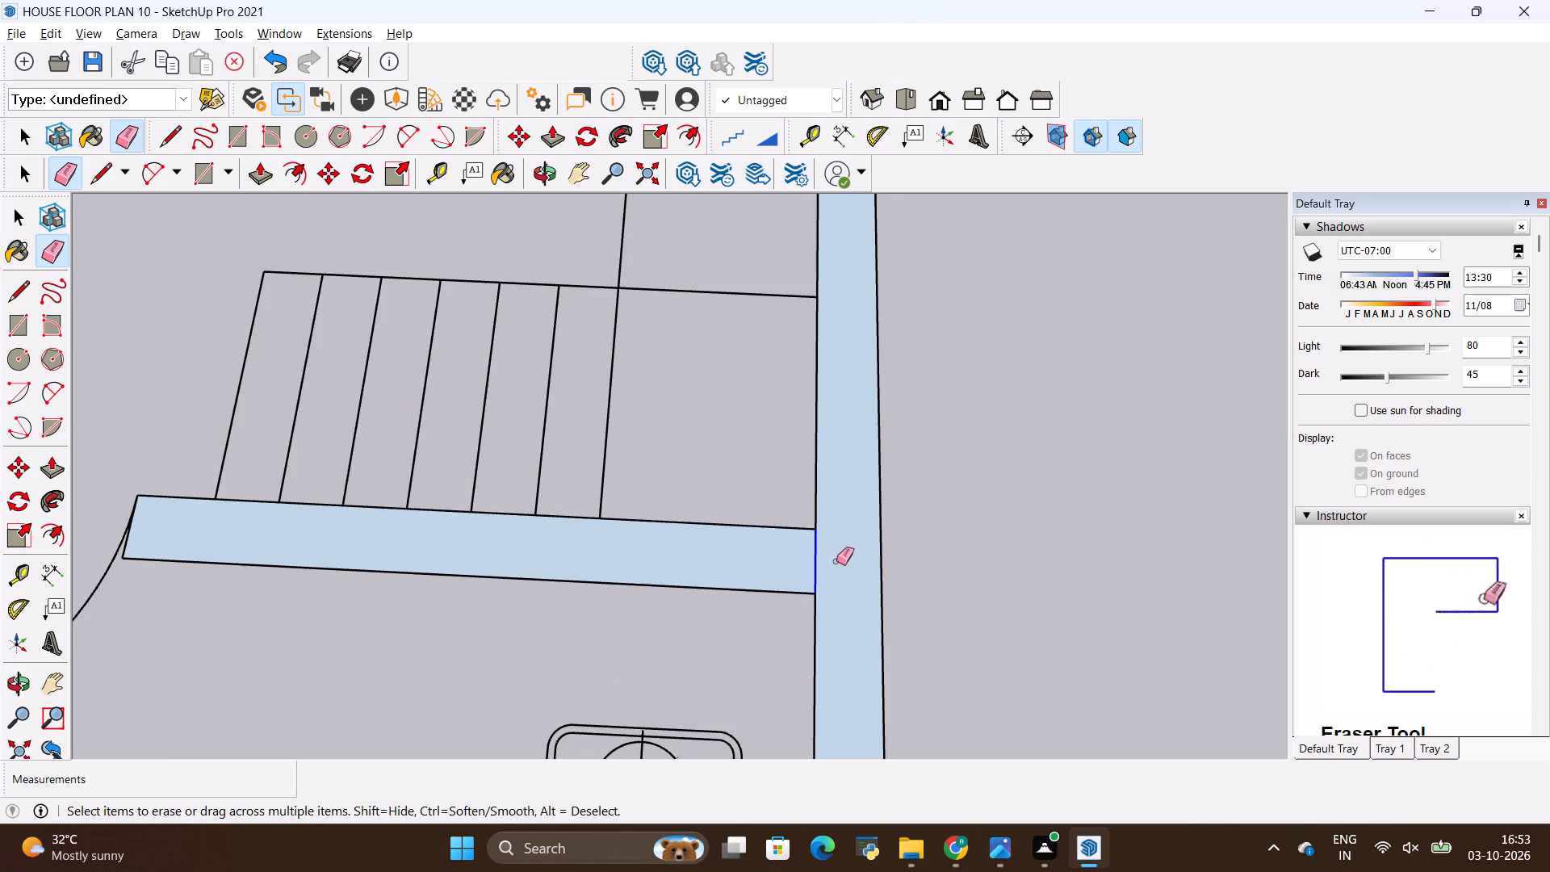
drag(836, 561, 836, 560)
Erase the seam where the rear bedroom's inner partition wall meets the rear outer wall between the two windows.
scroll(867, 526, down, 16)
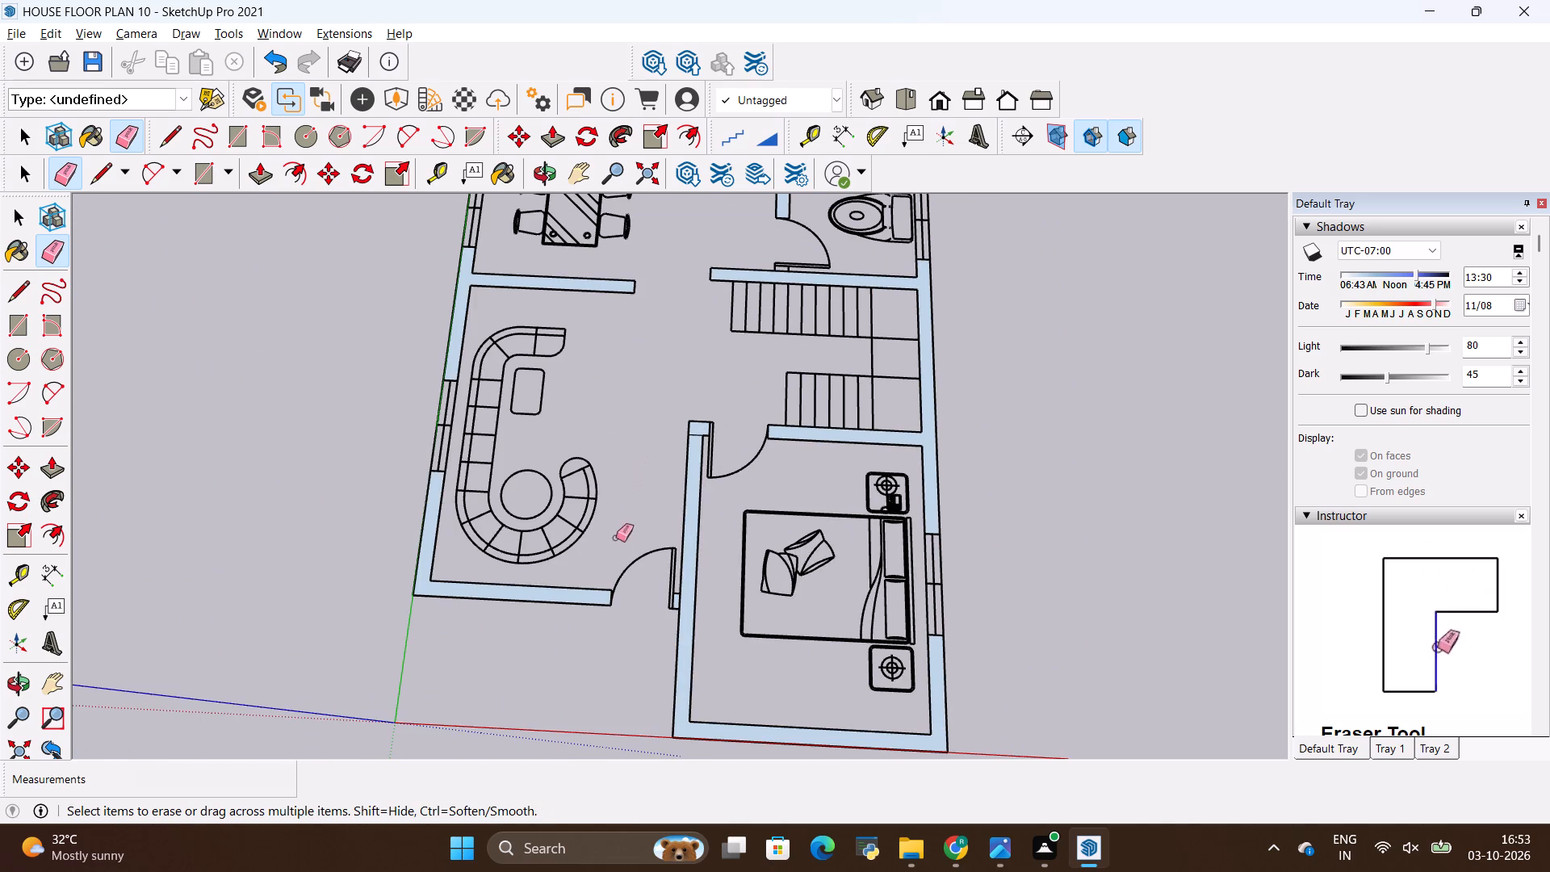
scroll(593, 576, down, 2)
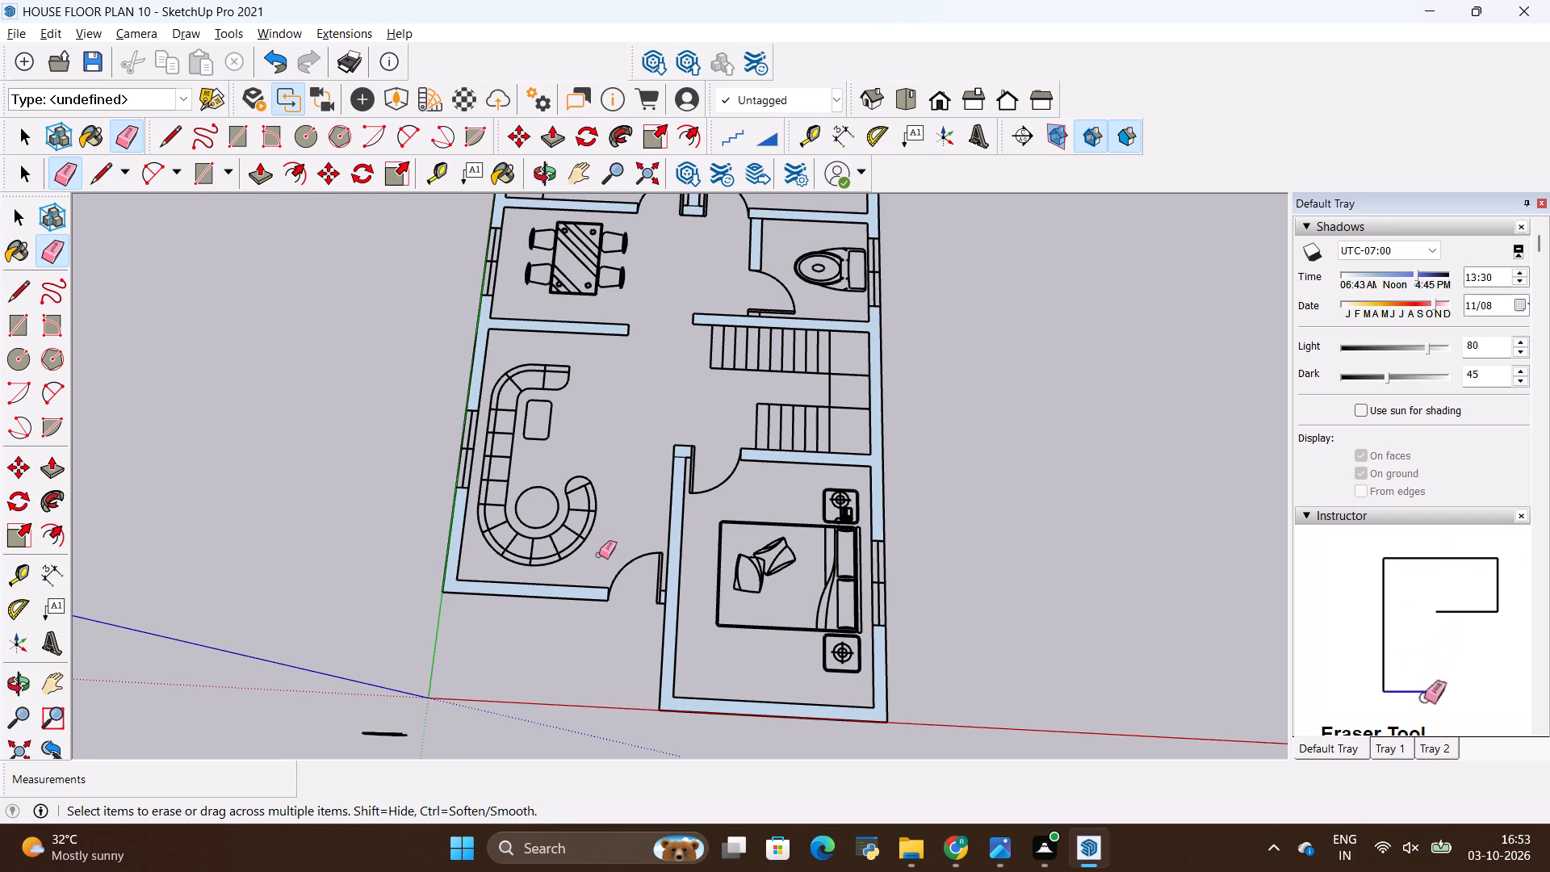
scroll(638, 555, down, 3)
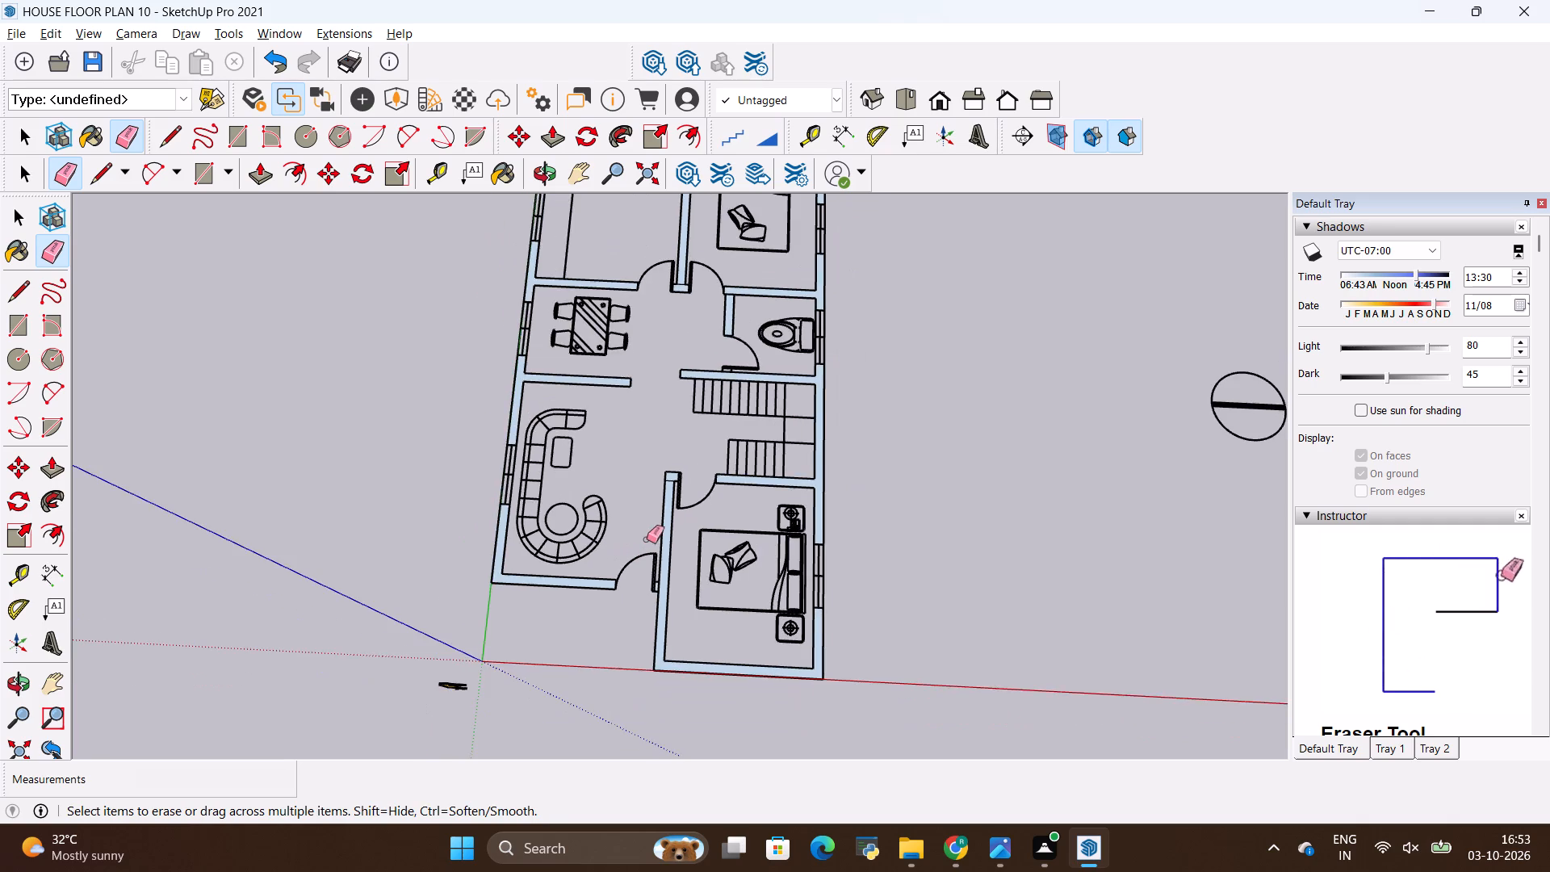
scroll(647, 539, down, 3)
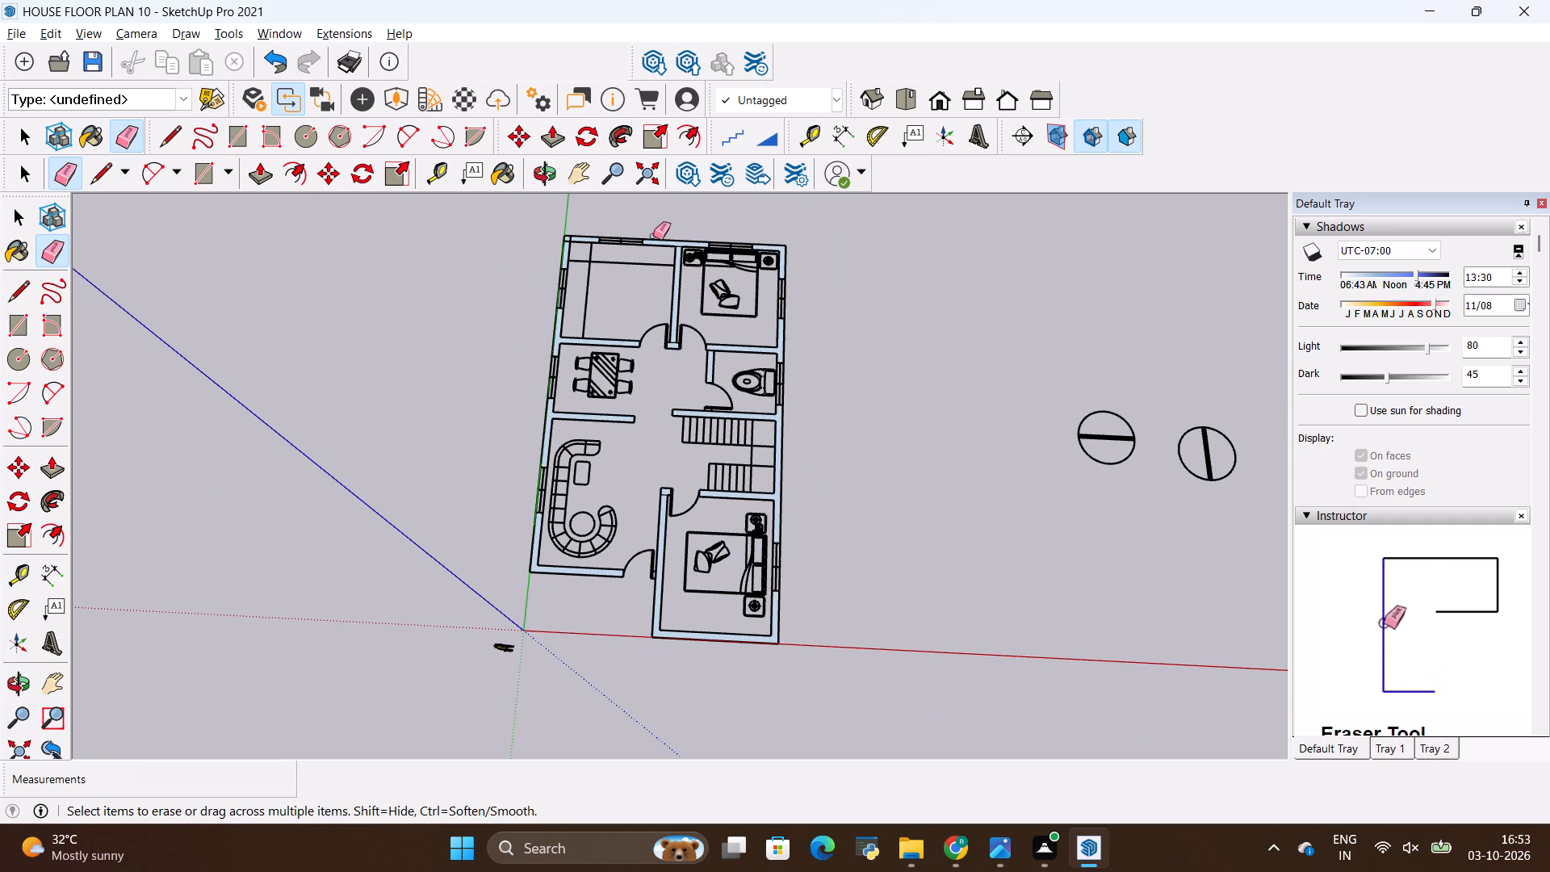
key(p)
scroll(660, 230, up, 13)
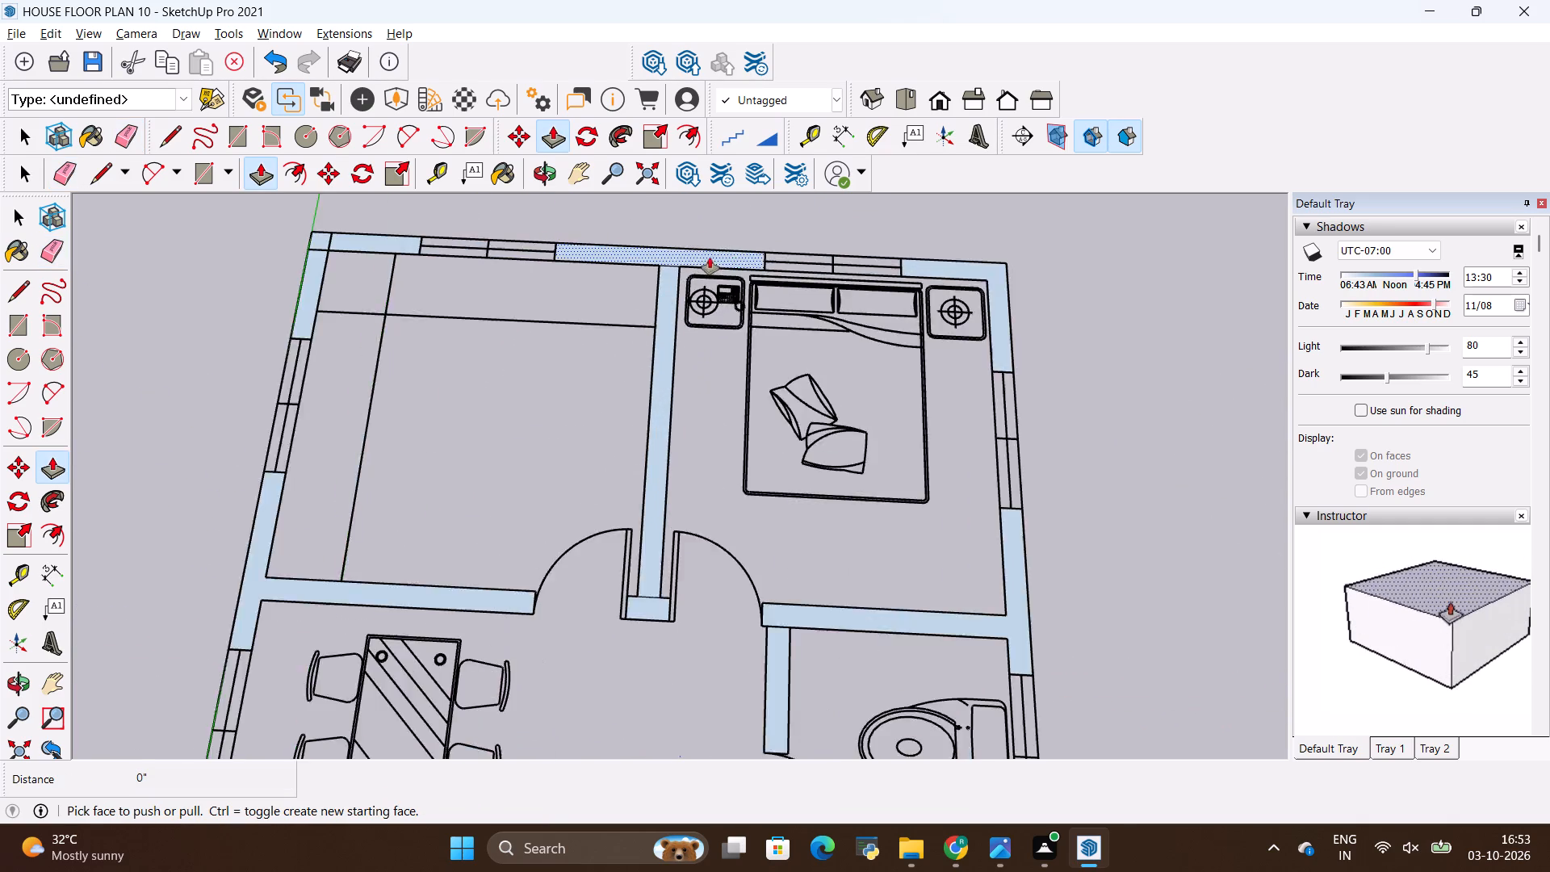
scroll(710, 258, up, 9)
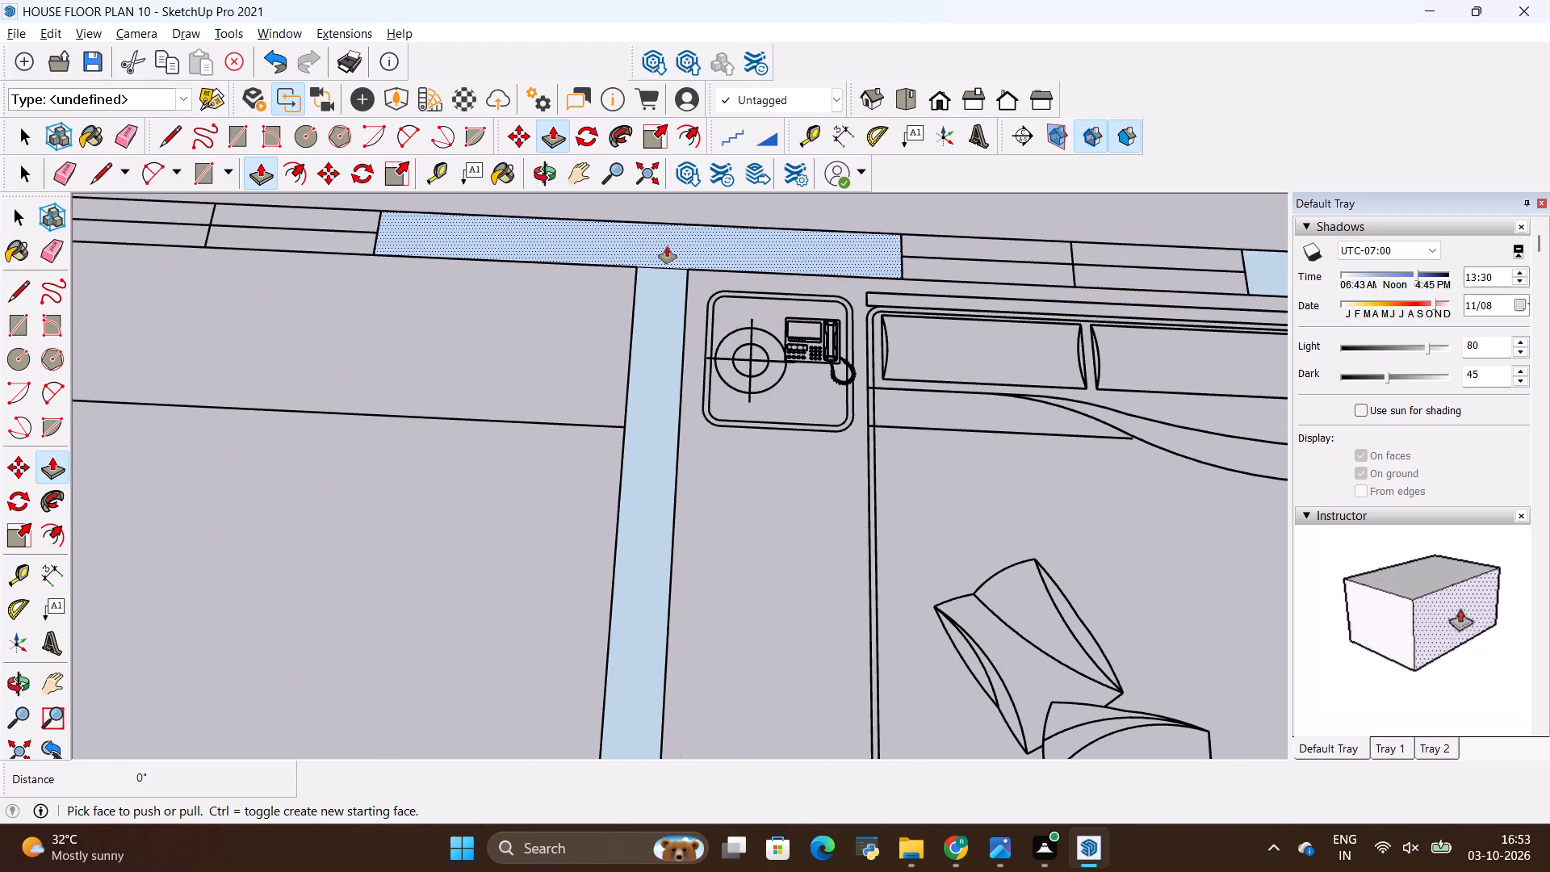
key(e)
drag(666, 252, 662, 278)
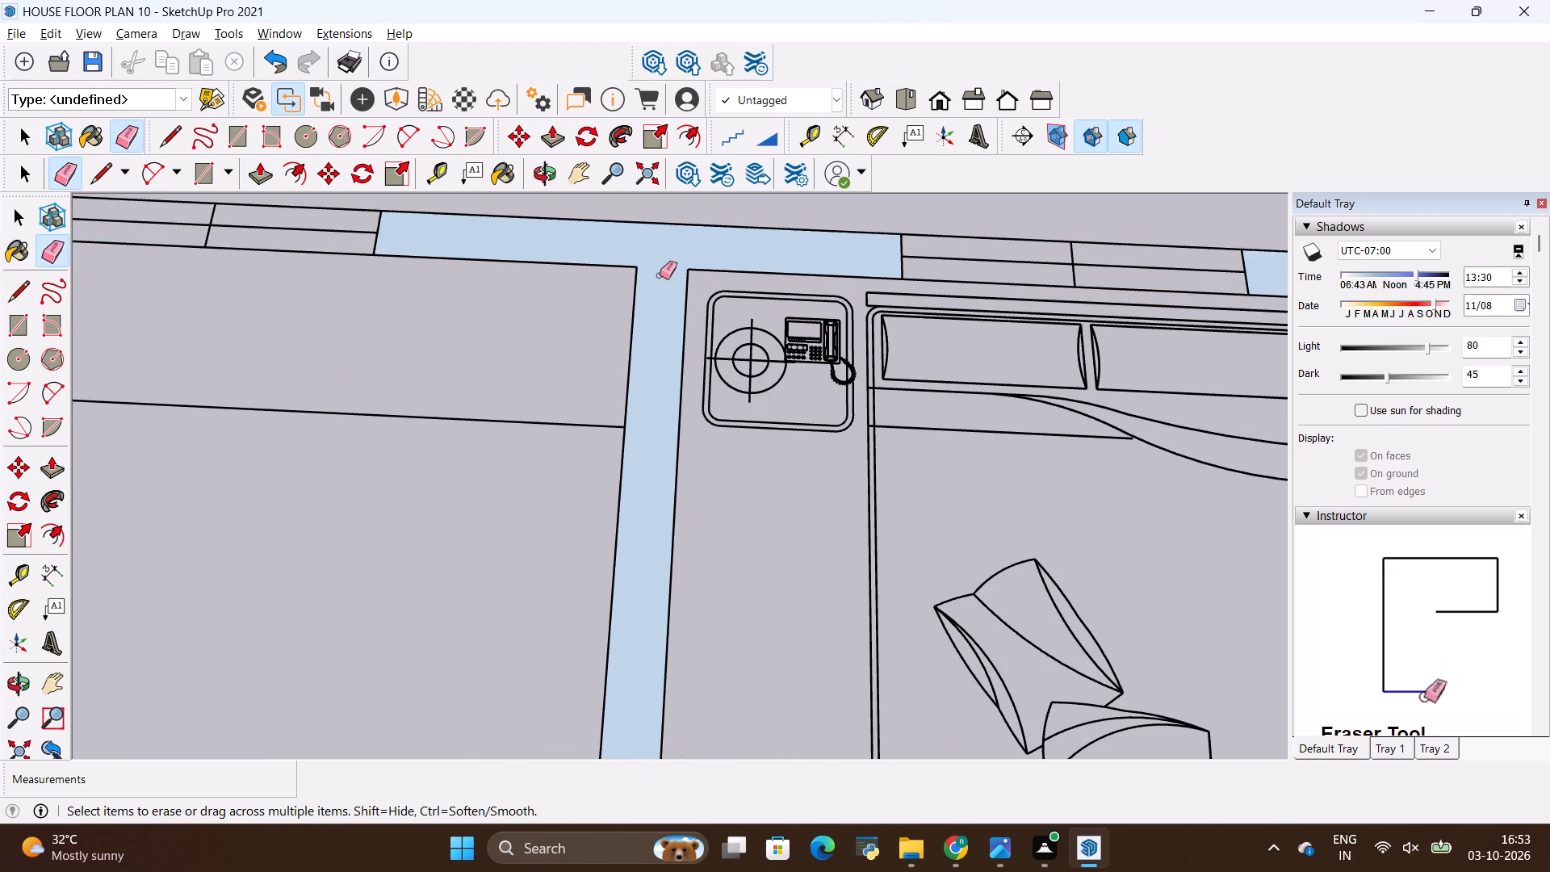
Push/Pull the T-shaped face of the rear wall segment and rear bedroom partition up 10'.
key(p)
click(659, 275)
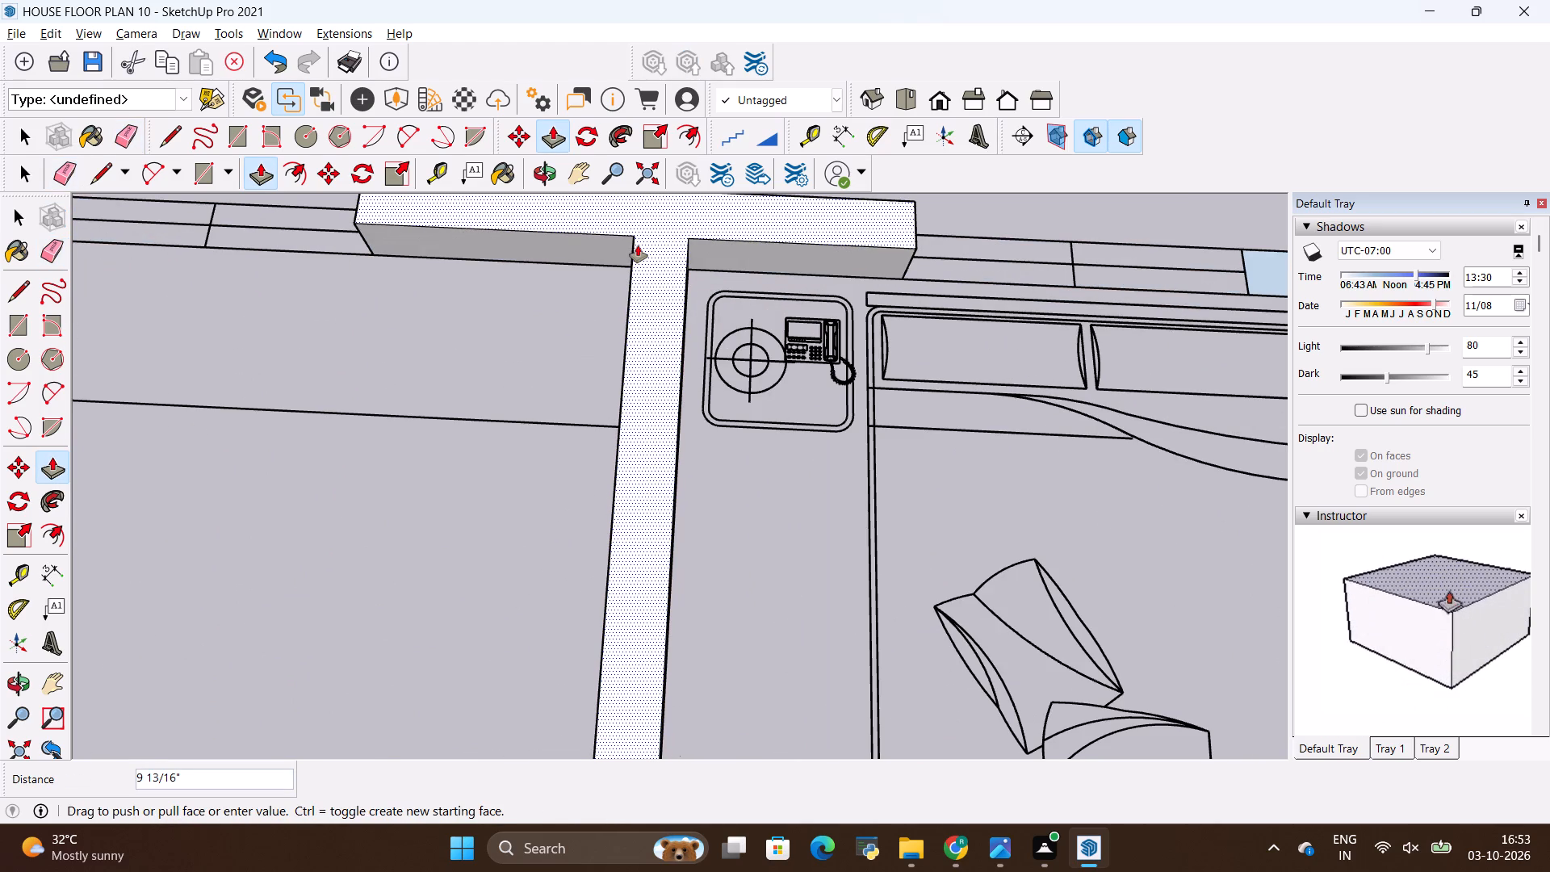
key(BackSpace)
key(3)
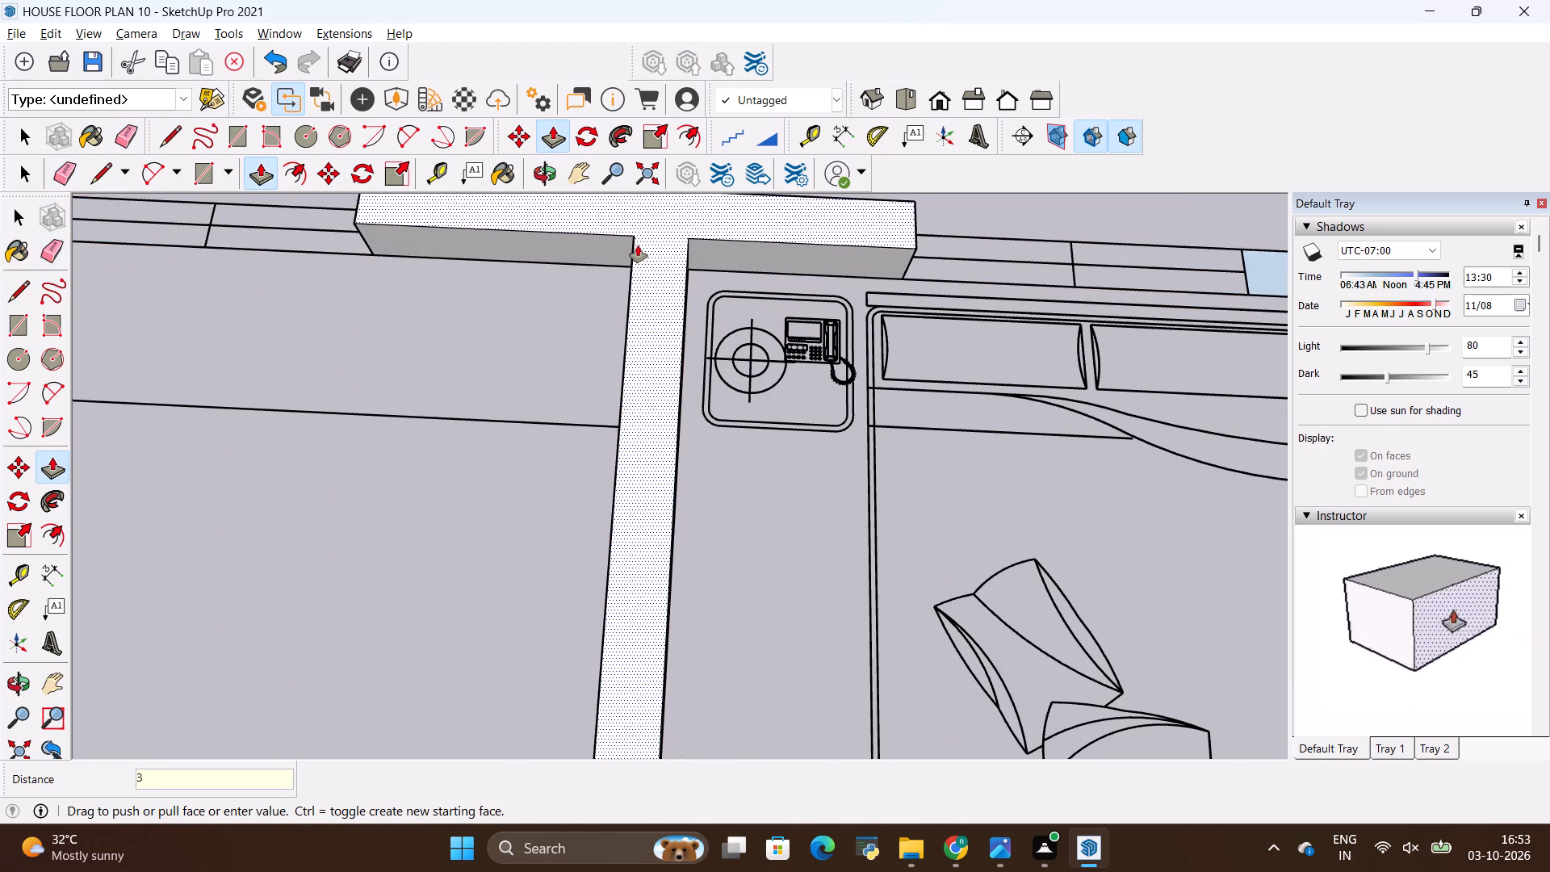
key(BackSpace)
key(BackSpace)
text(10')
key(Return)
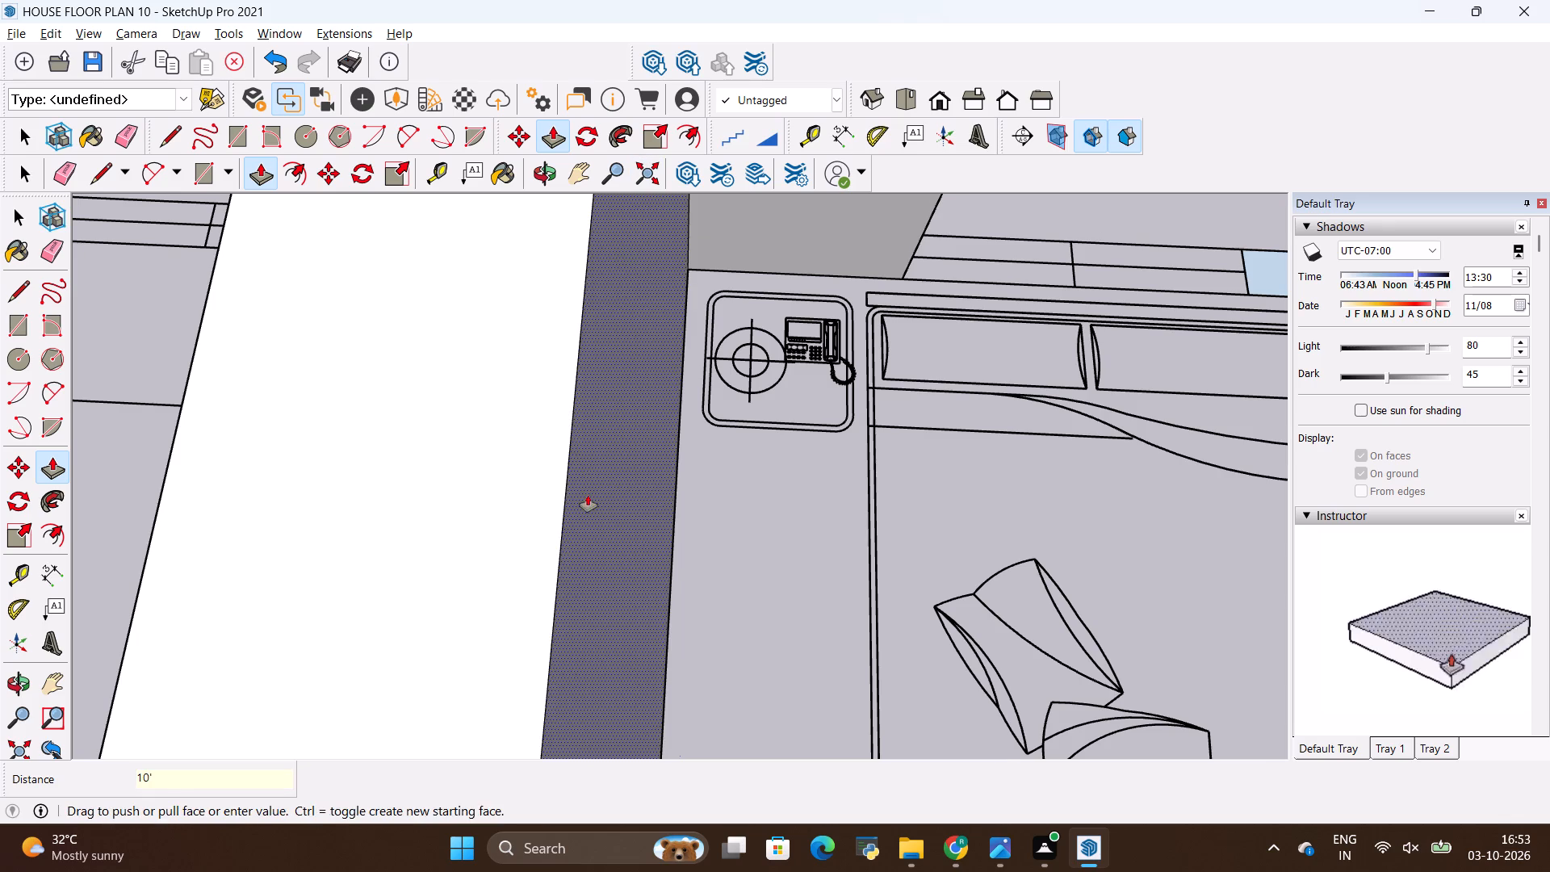
Repeat the 10' extrusion on the L-shaped wall face at the rear bedroom's outer corner.
scroll(588, 496, down, 5)
scroll(604, 534, down, 20)
scroll(604, 534, down, 3)
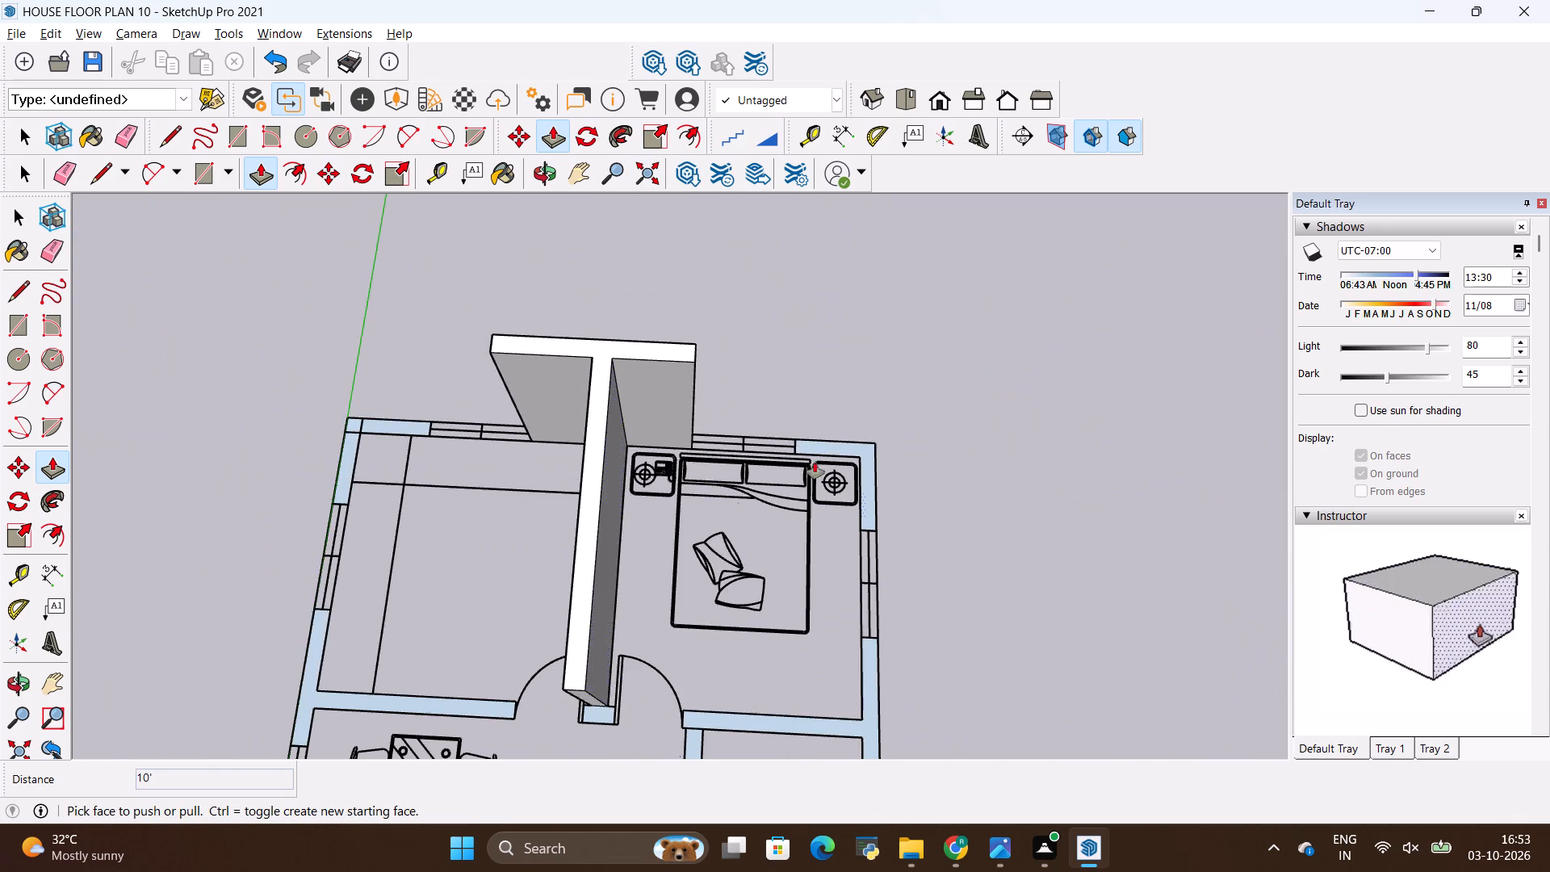
scroll(844, 446, up, 10)
double_click(845, 451)
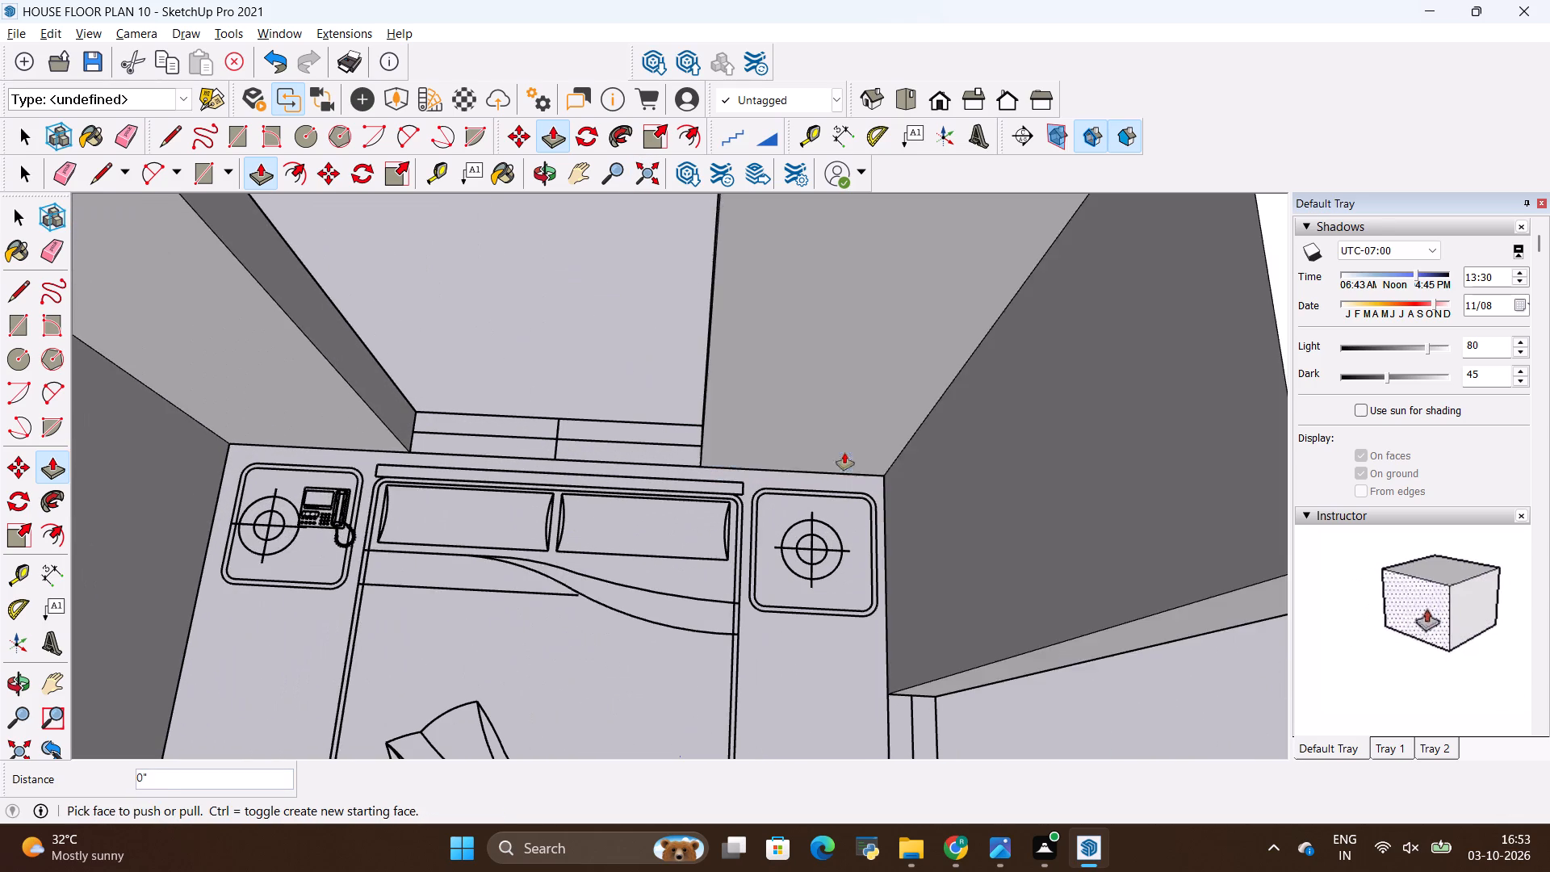
Repeat the 10' extrusion on the wall between the rear bedroom and bathroom, including its outer wall segment.
scroll(731, 469, down, 20)
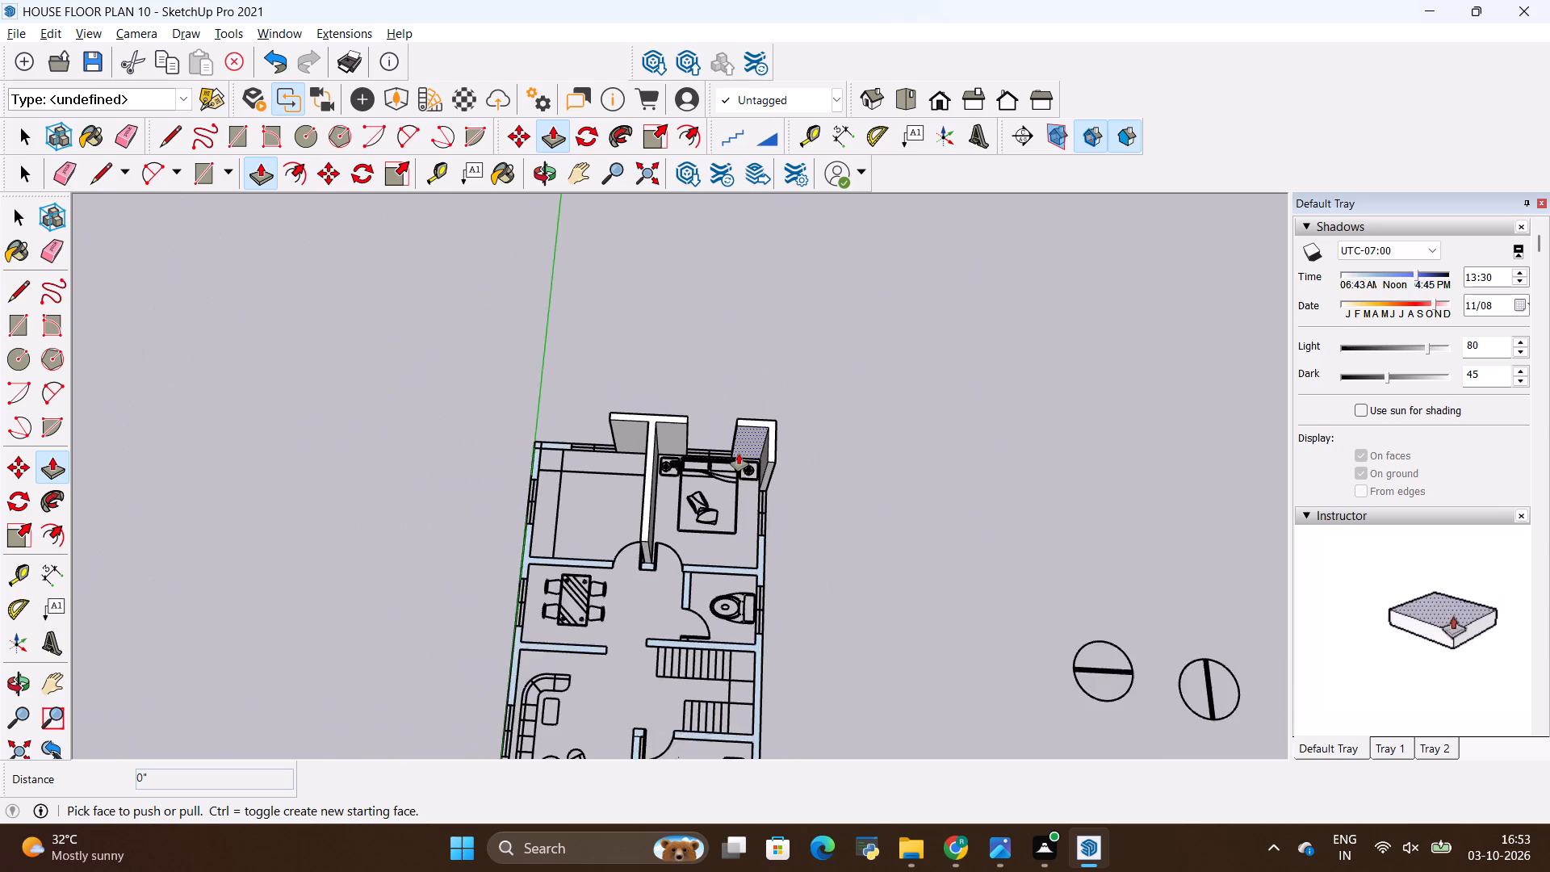
scroll(739, 454, down, 5)
scroll(756, 540, up, 3)
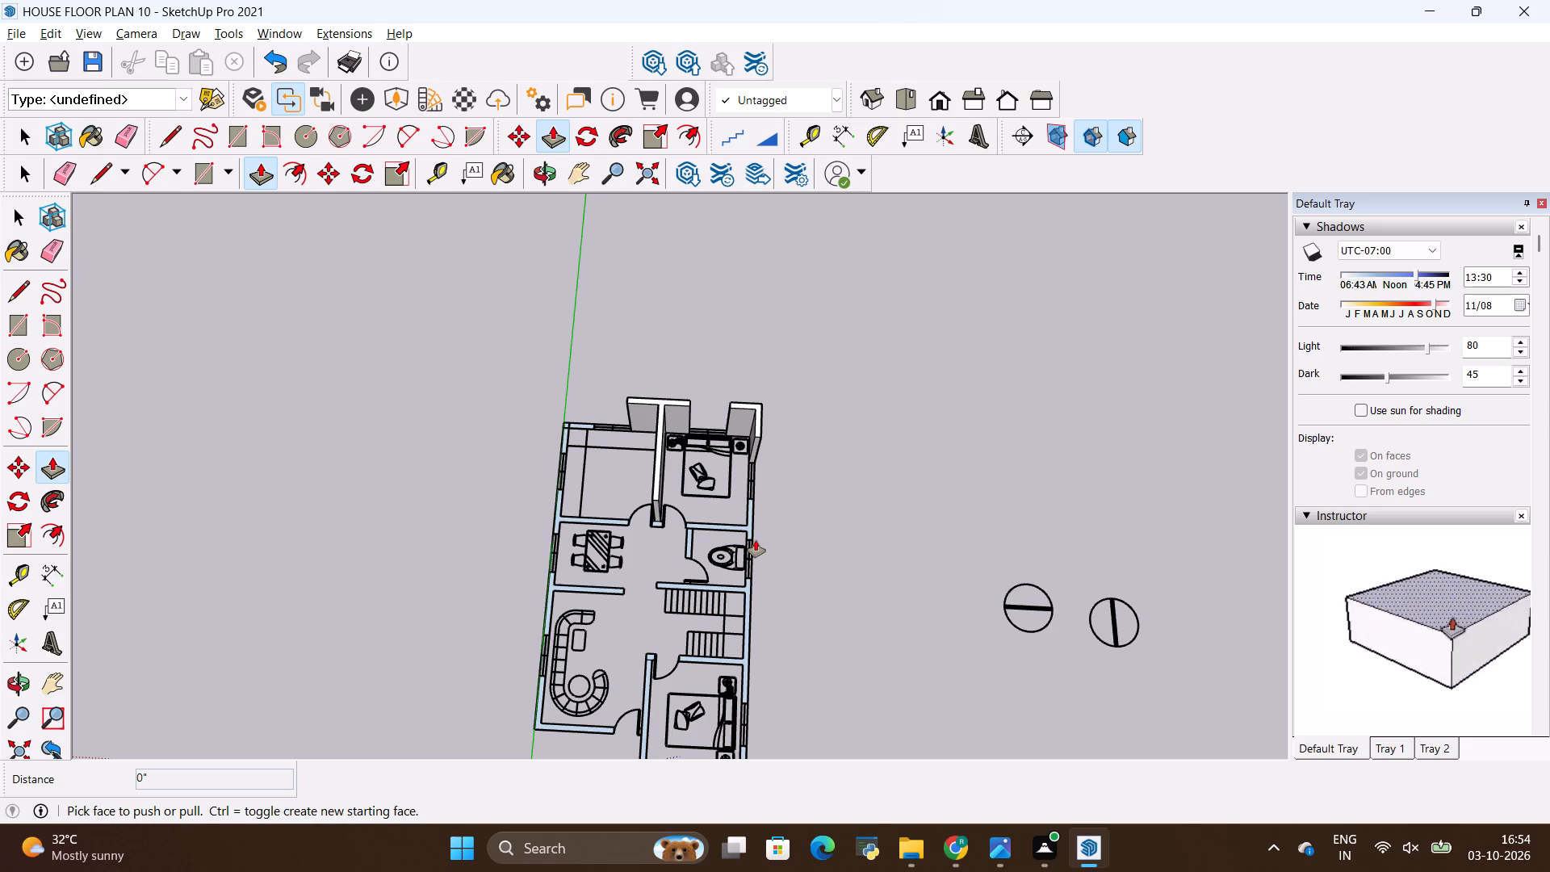
scroll(840, 628, up, 2)
scroll(697, 494, up, 12)
double_click(732, 516)
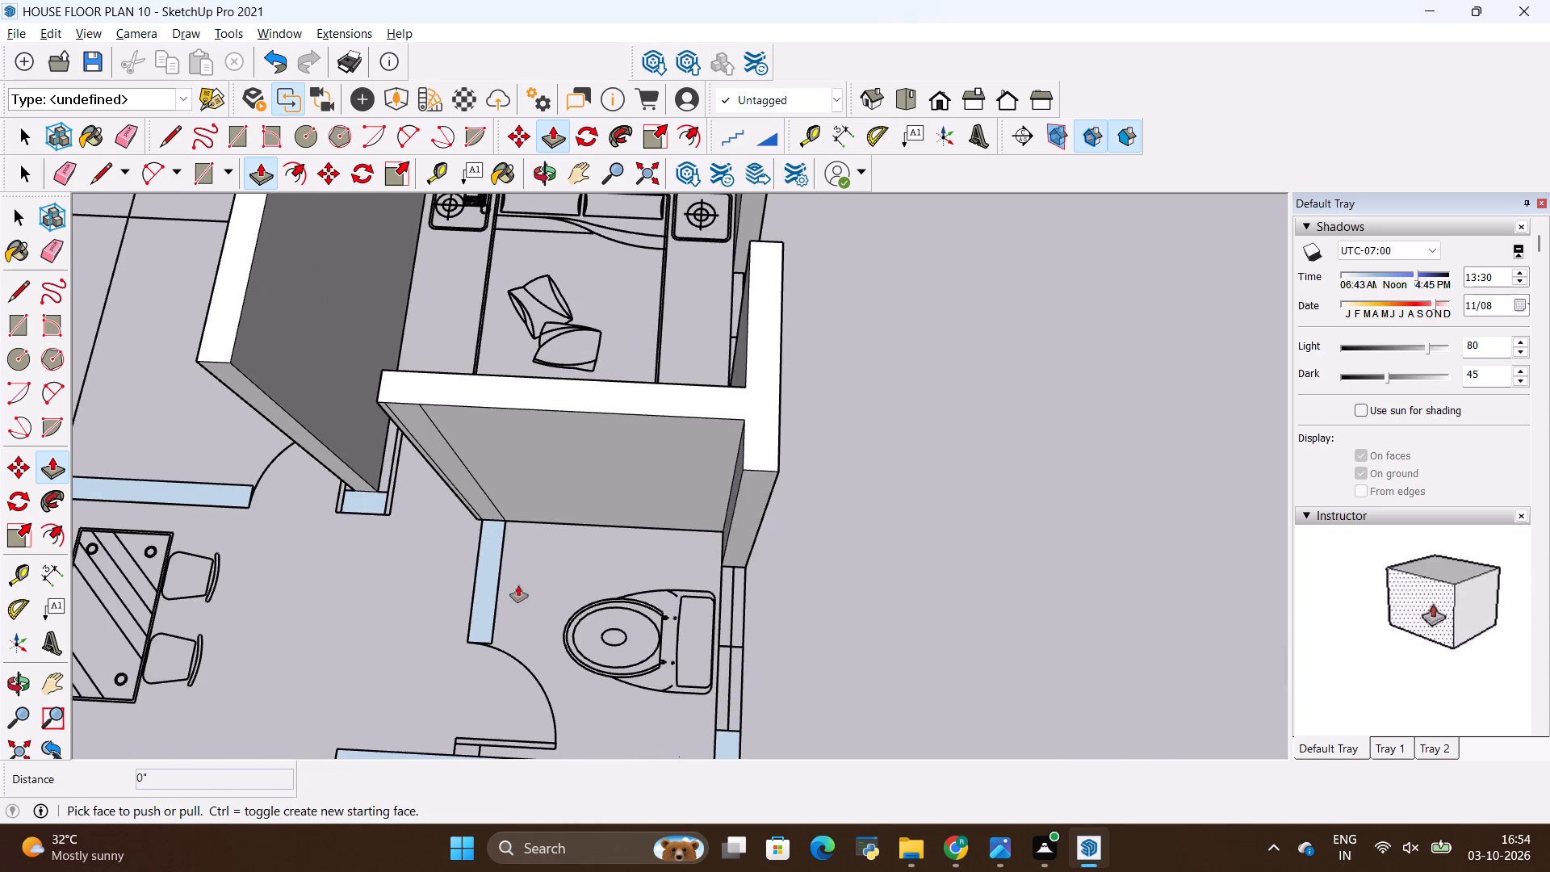
Raise the bathroom's inner side wall to the top of the adjoining rear bedroom wall.
scroll(491, 584, up, 3)
double_click(492, 583)
click(489, 577)
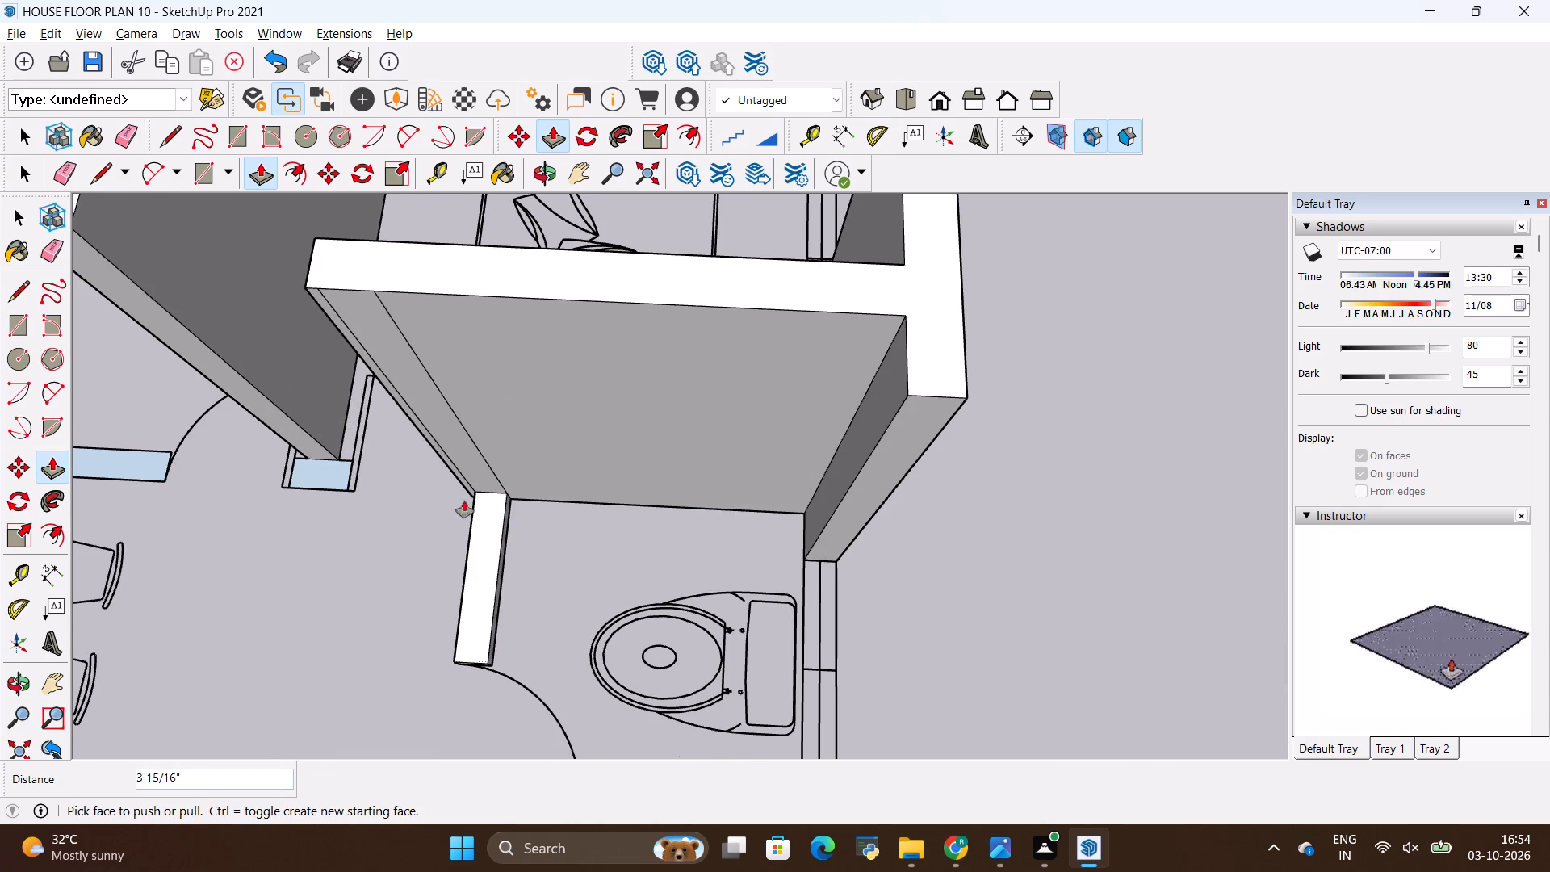
click(494, 529)
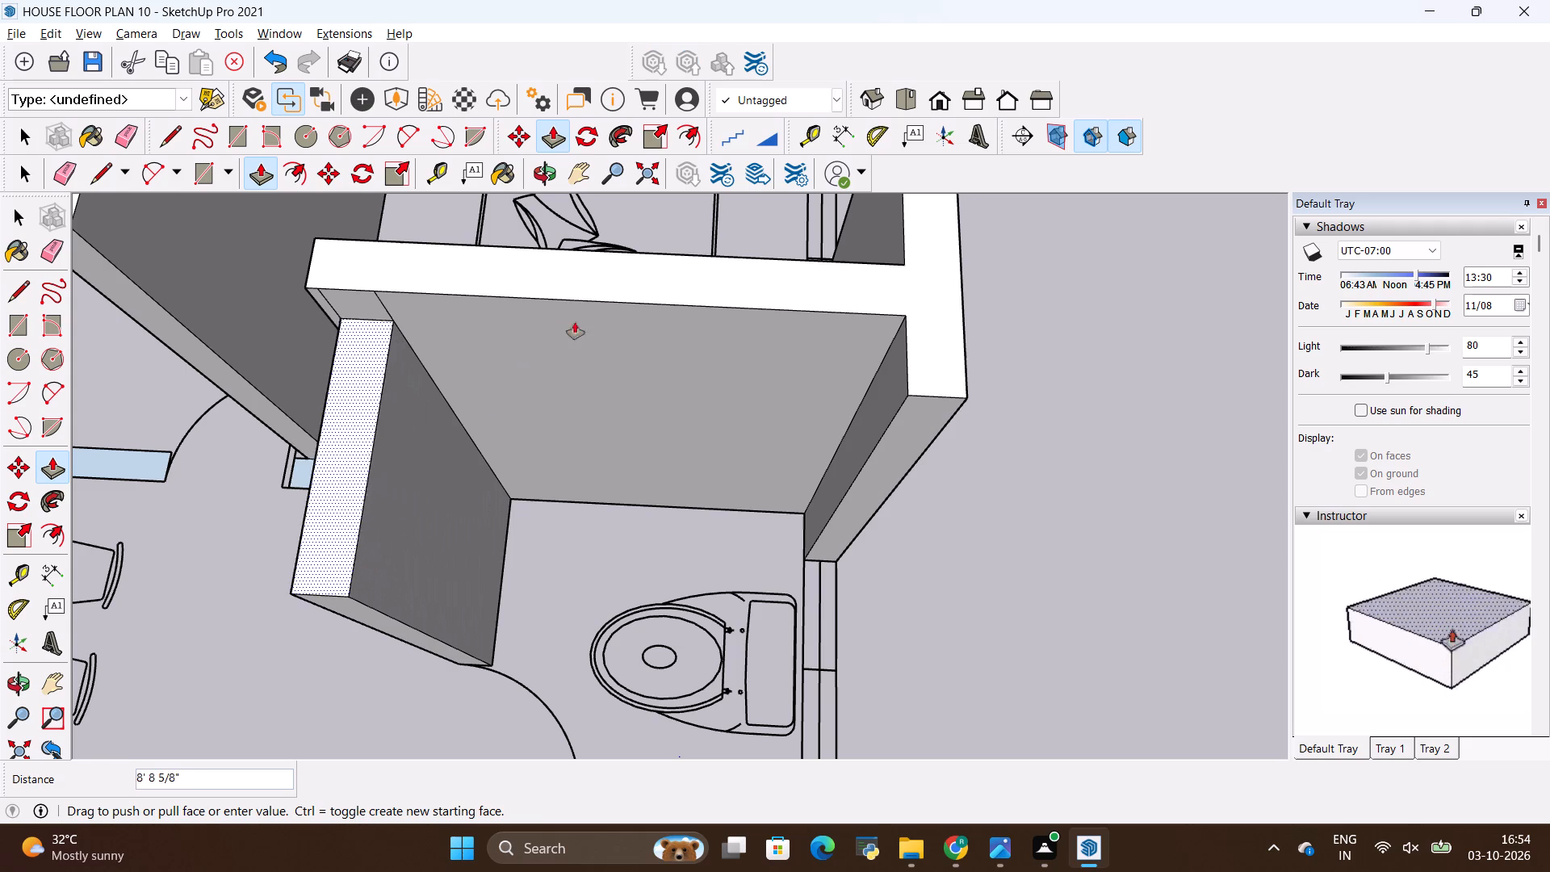
click(681, 262)
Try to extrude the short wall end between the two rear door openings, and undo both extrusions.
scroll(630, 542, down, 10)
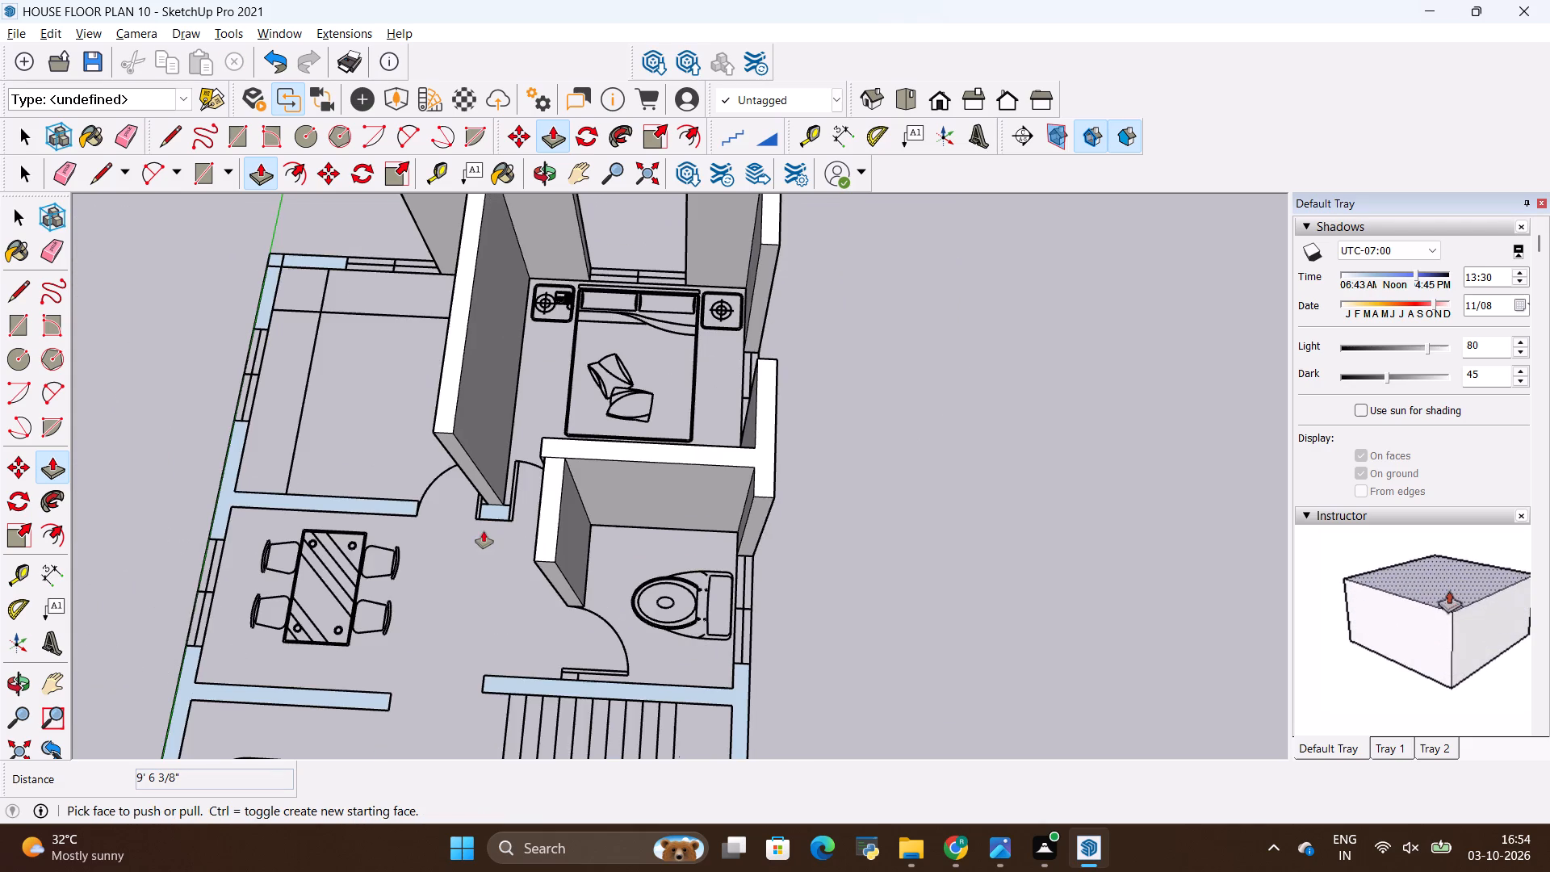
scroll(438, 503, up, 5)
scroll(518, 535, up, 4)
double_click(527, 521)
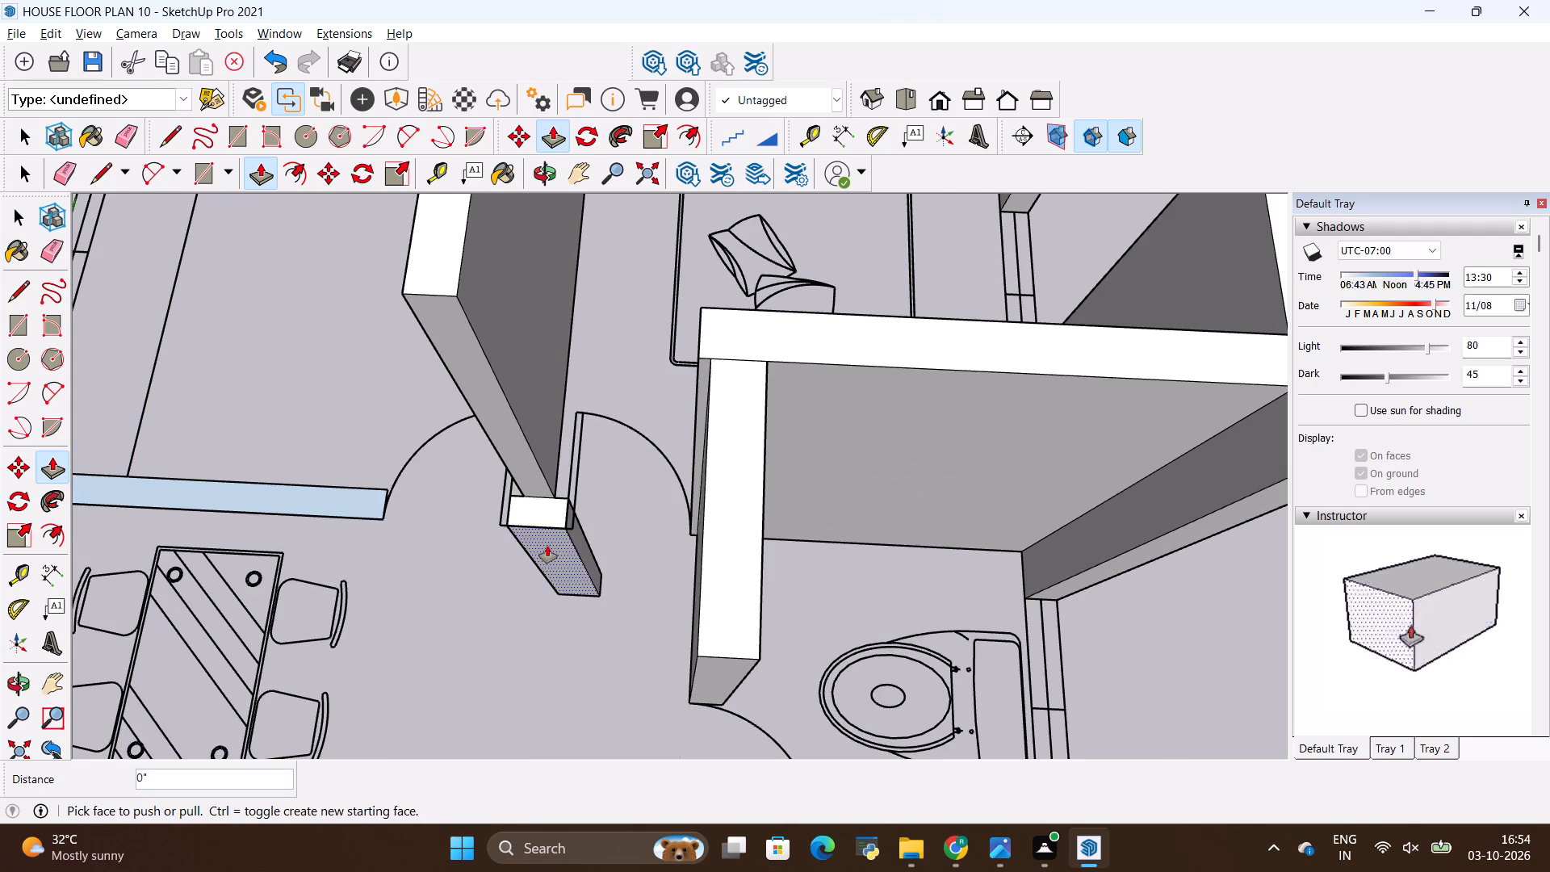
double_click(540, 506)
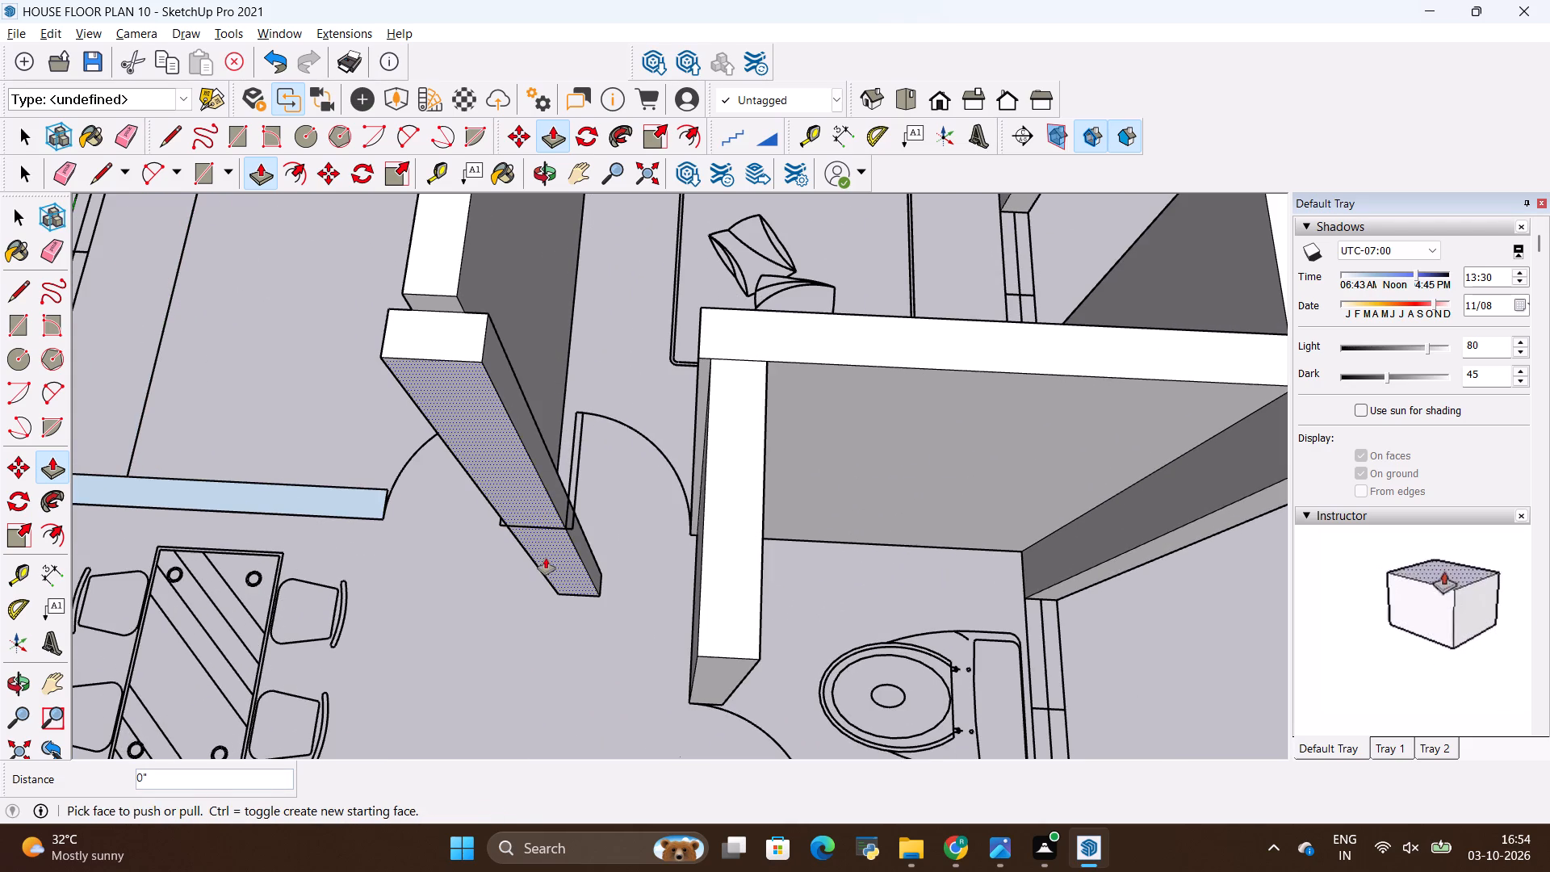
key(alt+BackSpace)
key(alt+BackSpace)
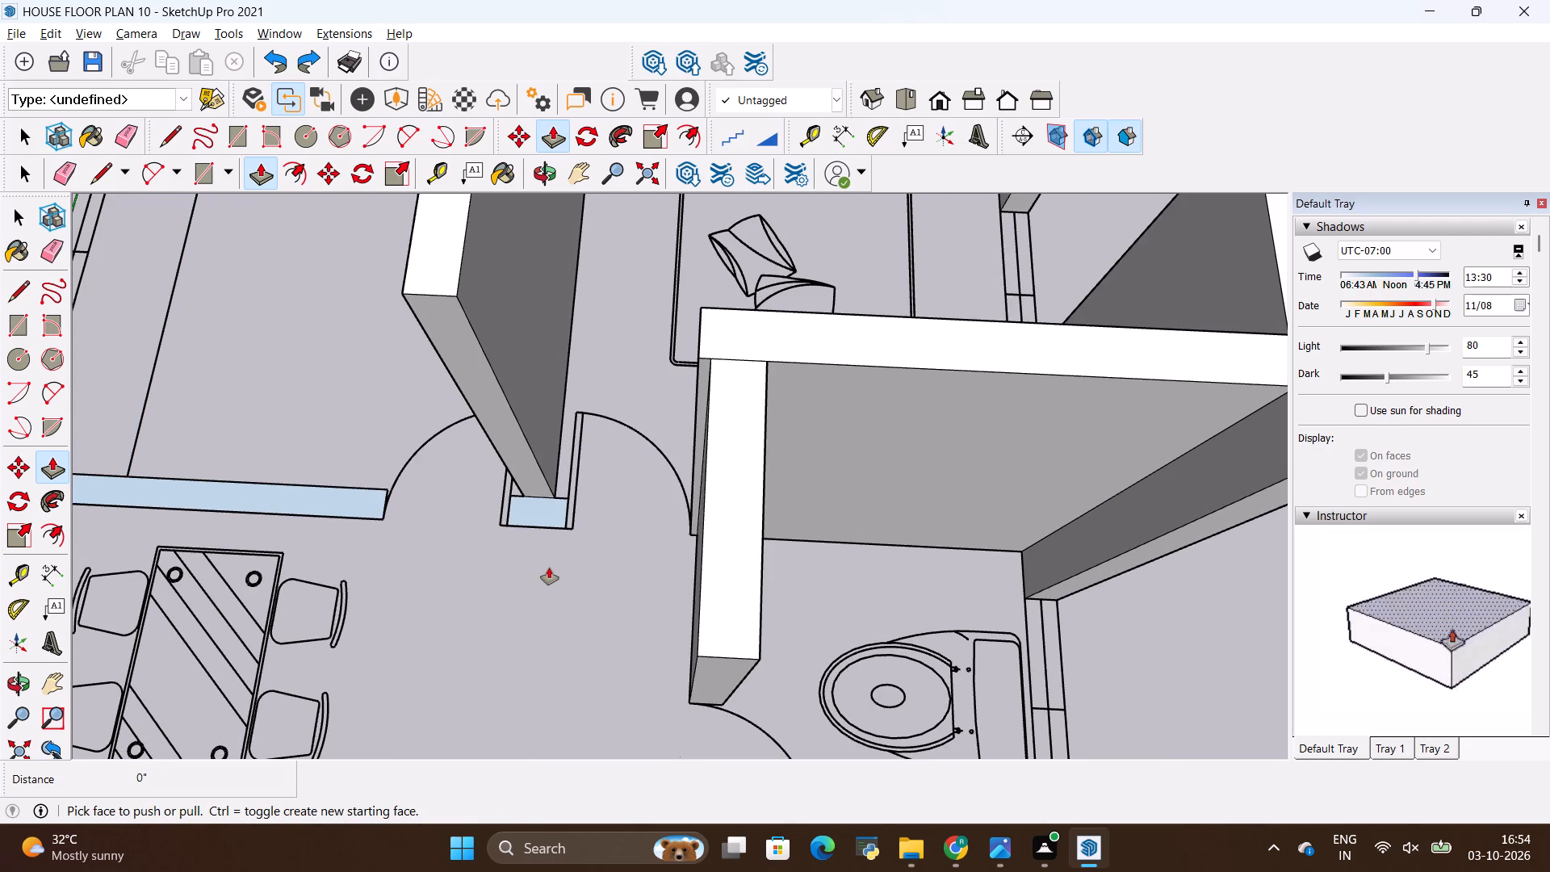
Extrude the short wall end between the two rear door openings 10', level with the adjoining wall top.
click(545, 517)
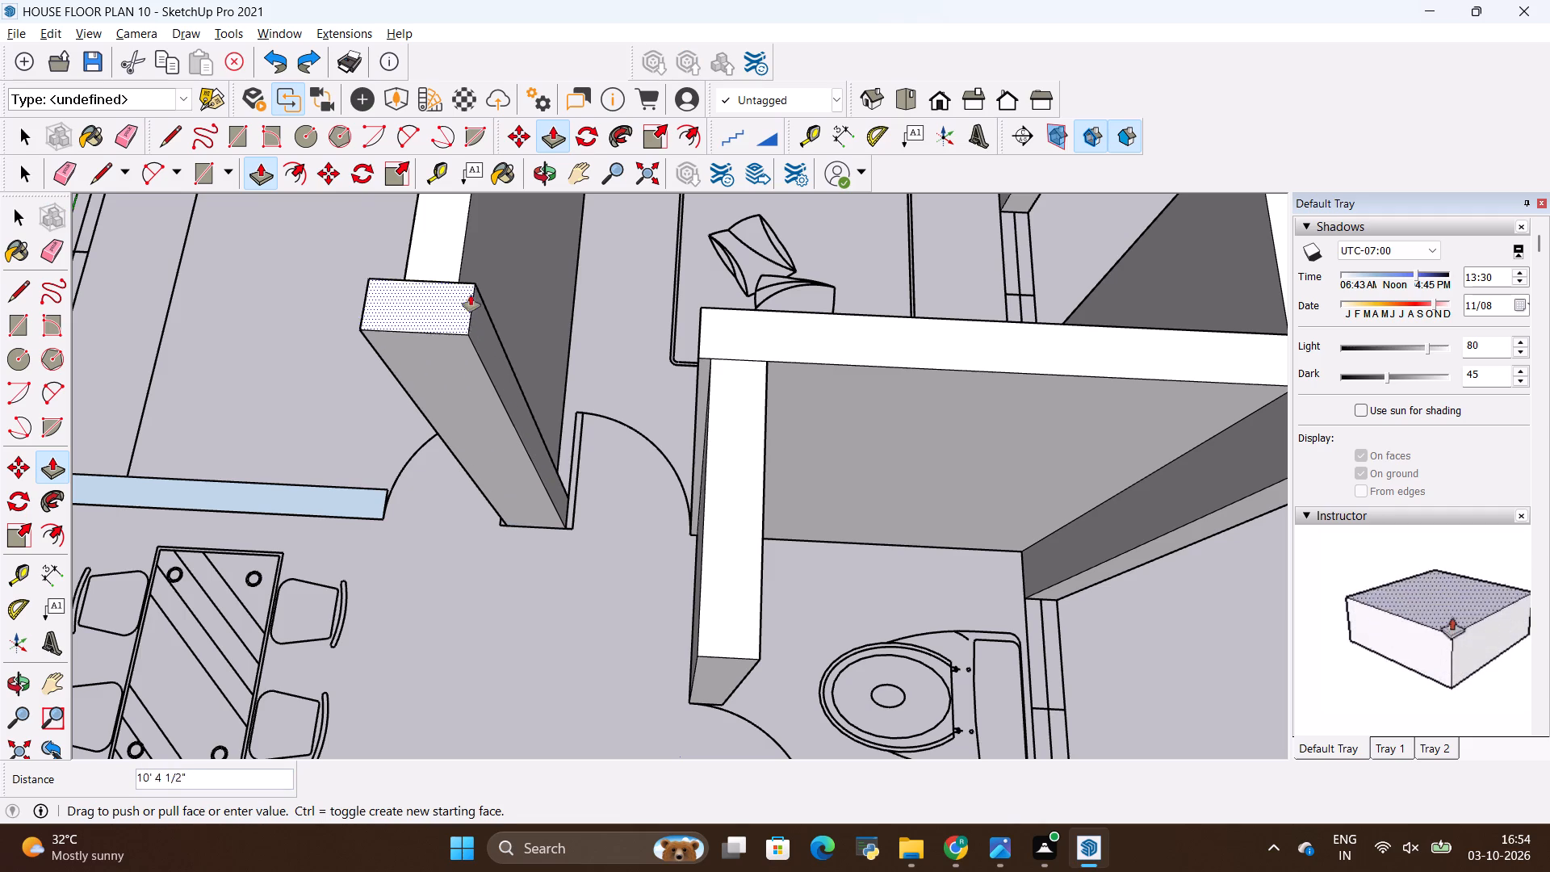
click(735, 318)
Extrude the wall between the dining area and the unfurnished rear room 10', including its outer wall segment.
scroll(786, 339, down, 6)
scroll(640, 302, up, 7)
scroll(562, 307, down, 4)
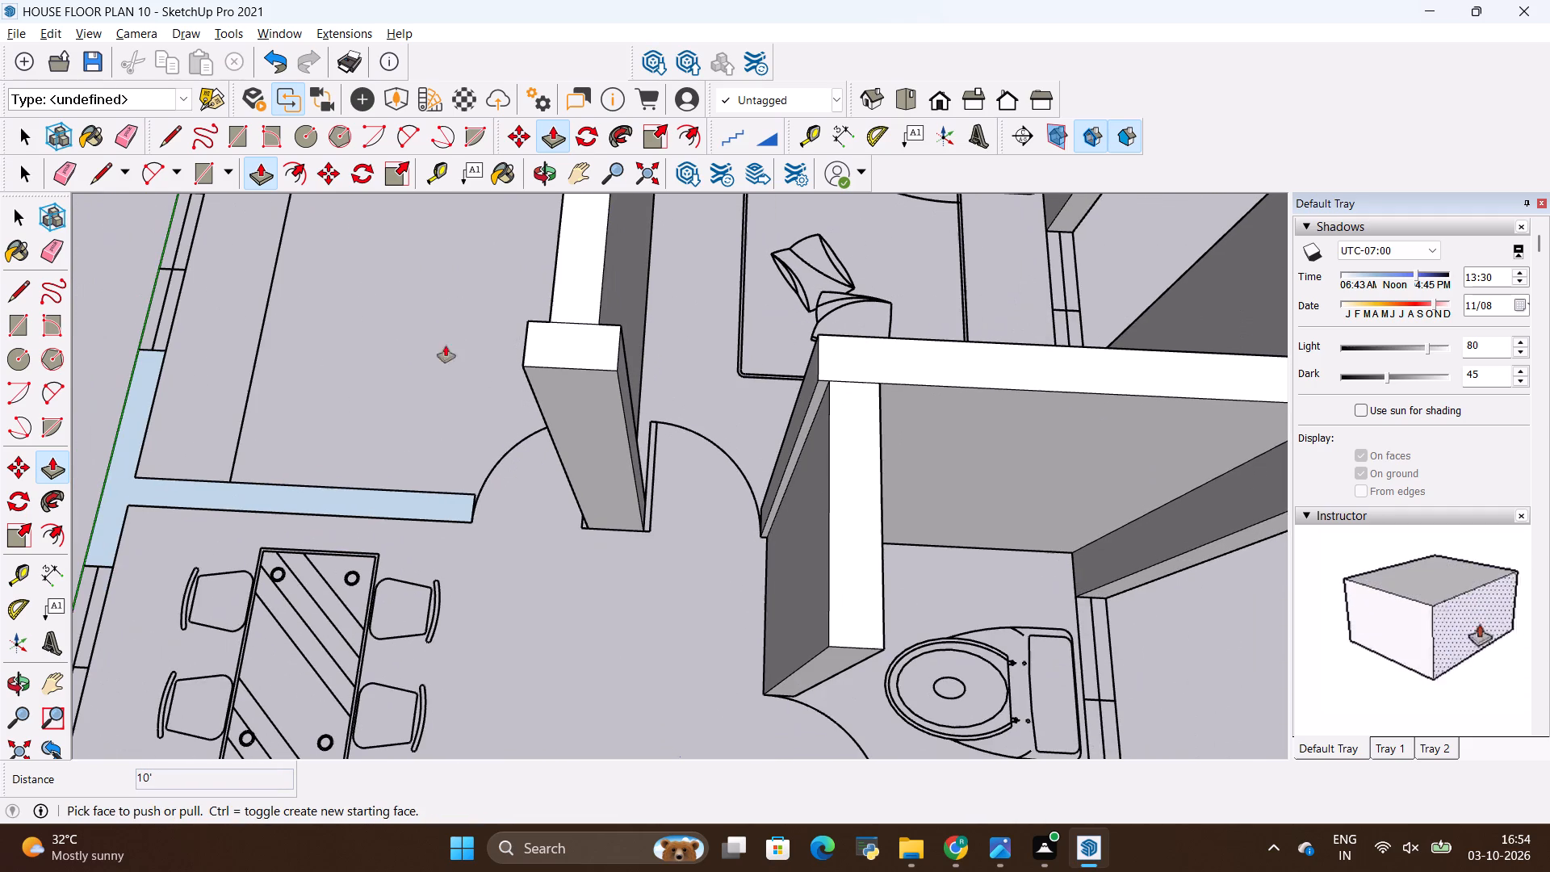
click(413, 508)
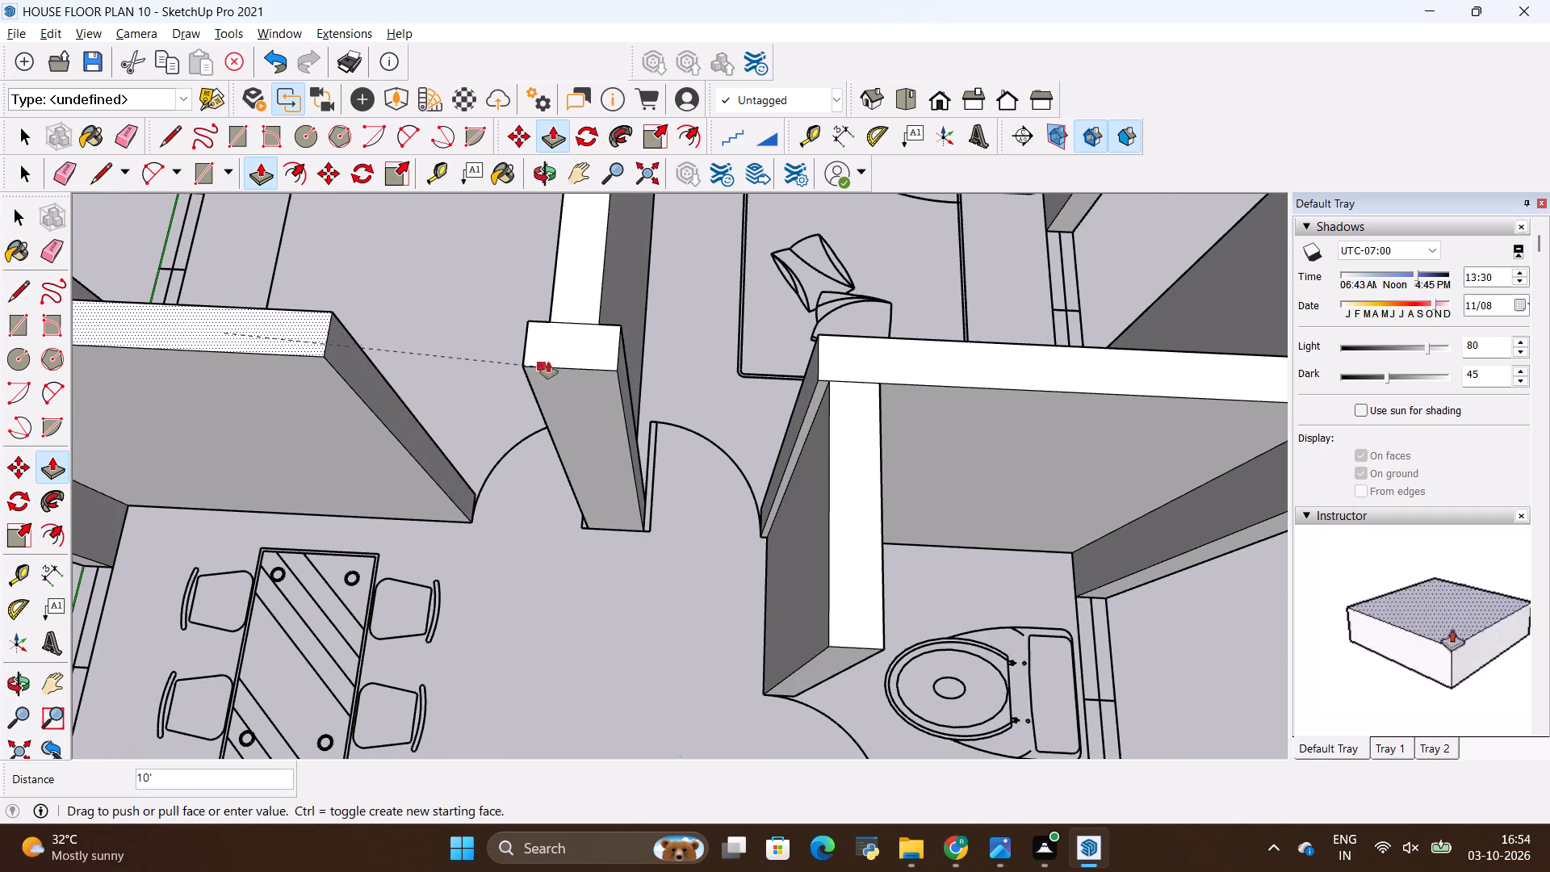
click(563, 358)
Raise both wall faces at the unfurnished rear room's outer corner 10', level with the neighbouring rear wall.
scroll(697, 409, down, 12)
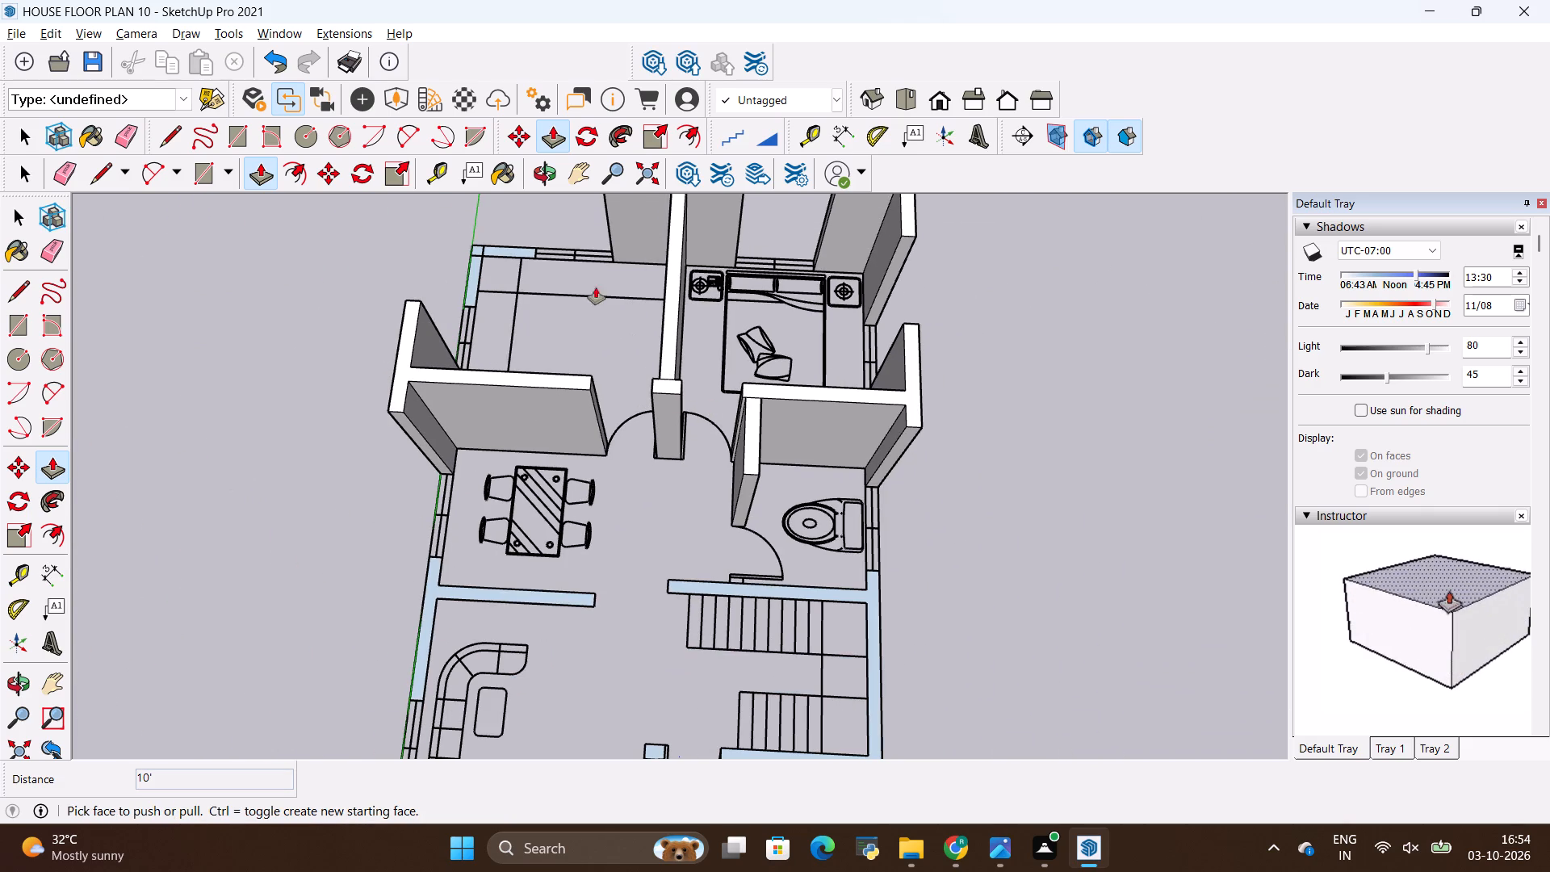
scroll(480, 224, up, 8)
scroll(577, 532, down, 8)
scroll(521, 326, up, 4)
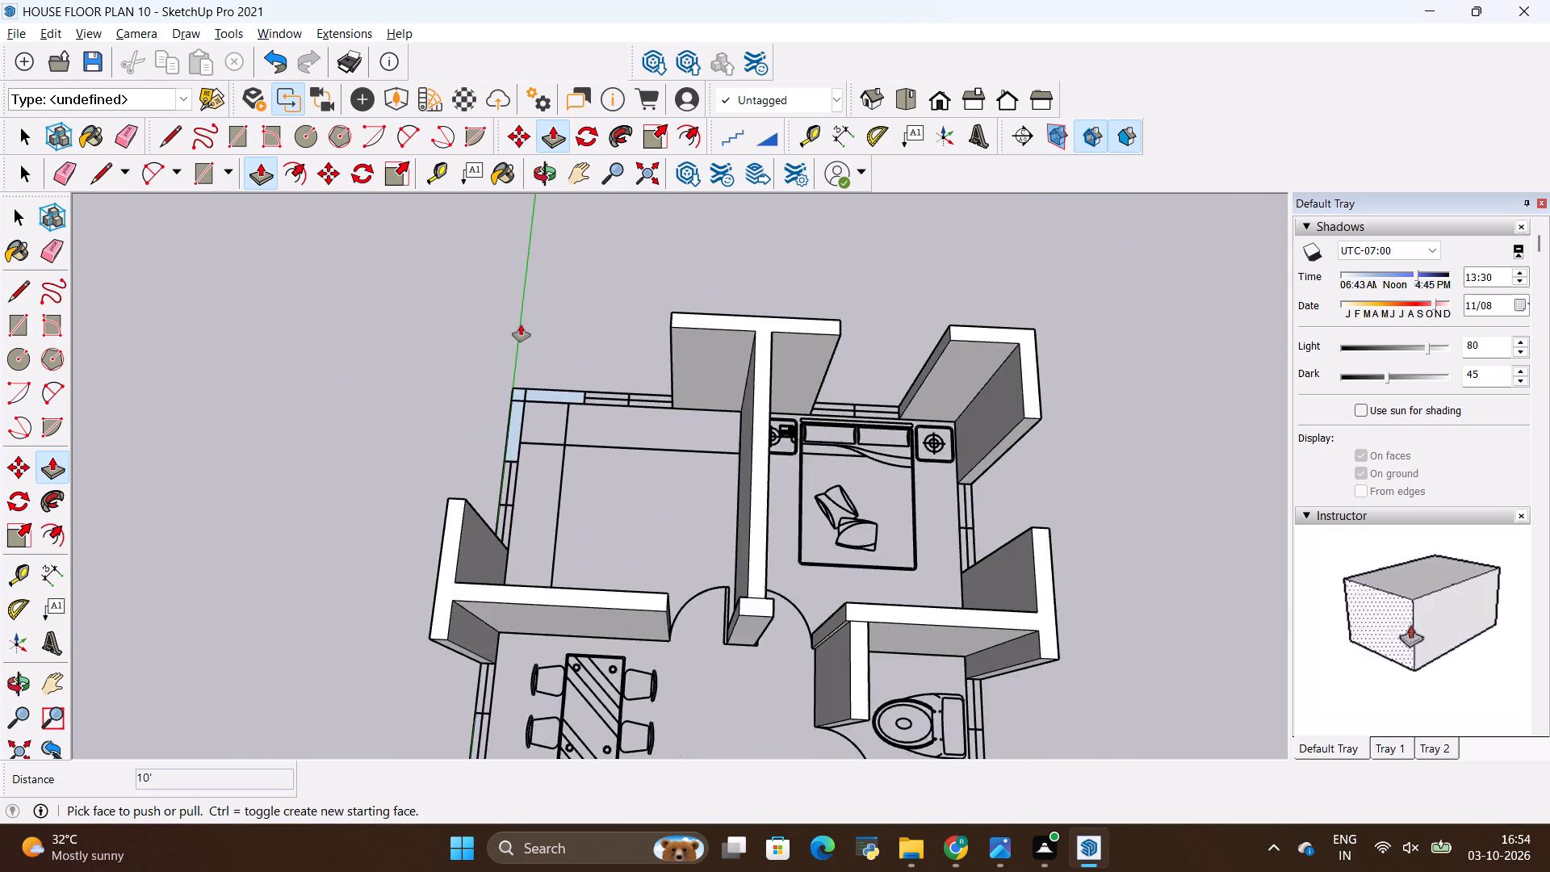
scroll(521, 325, up, 11)
click(584, 440)
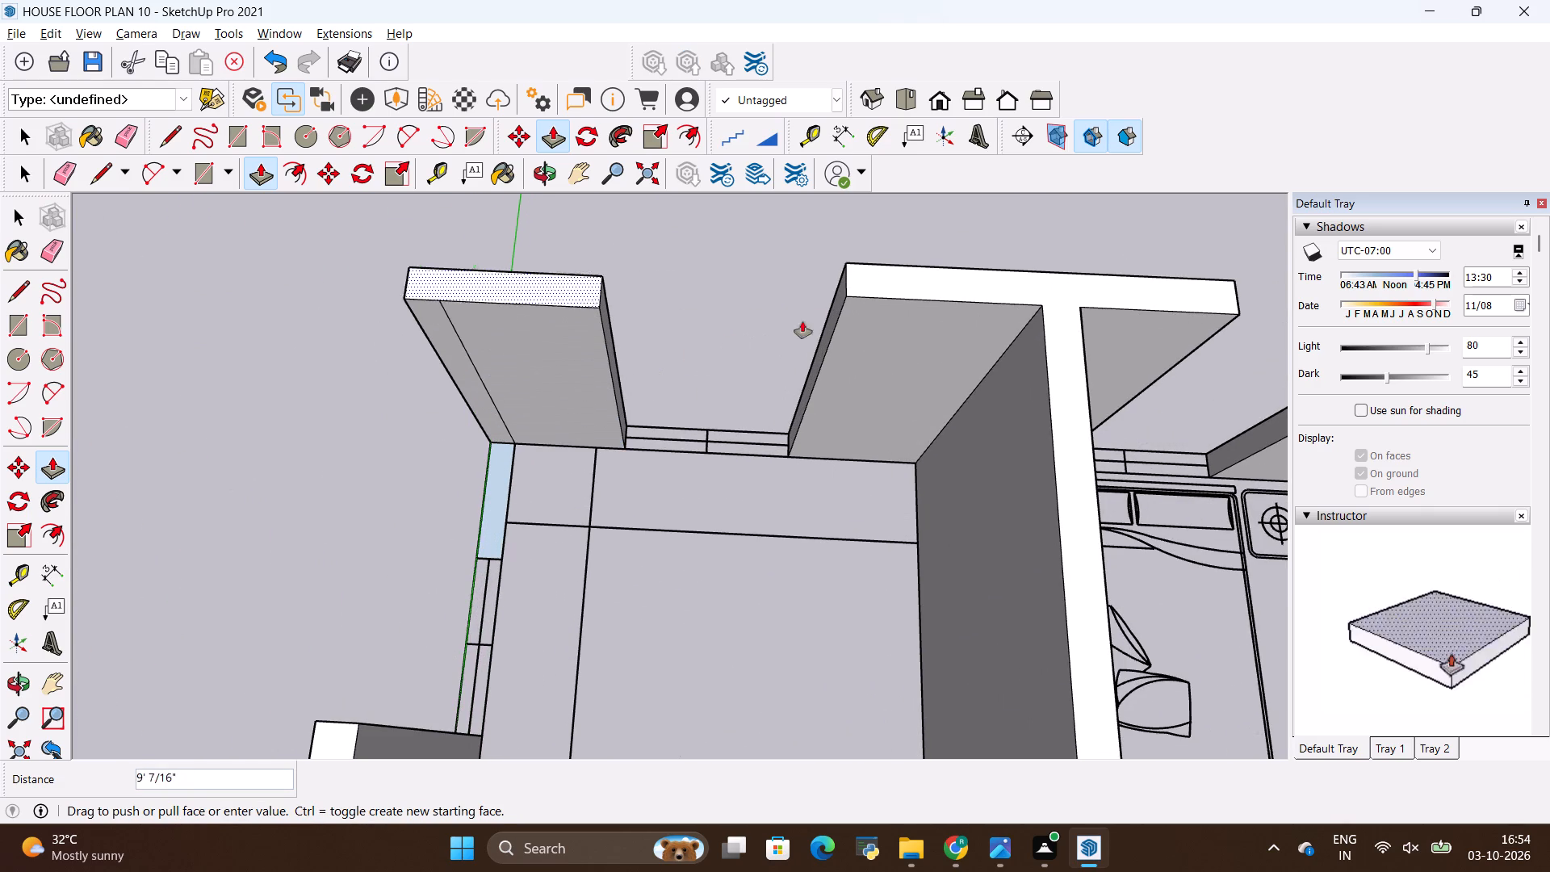
click(873, 287)
click(497, 463)
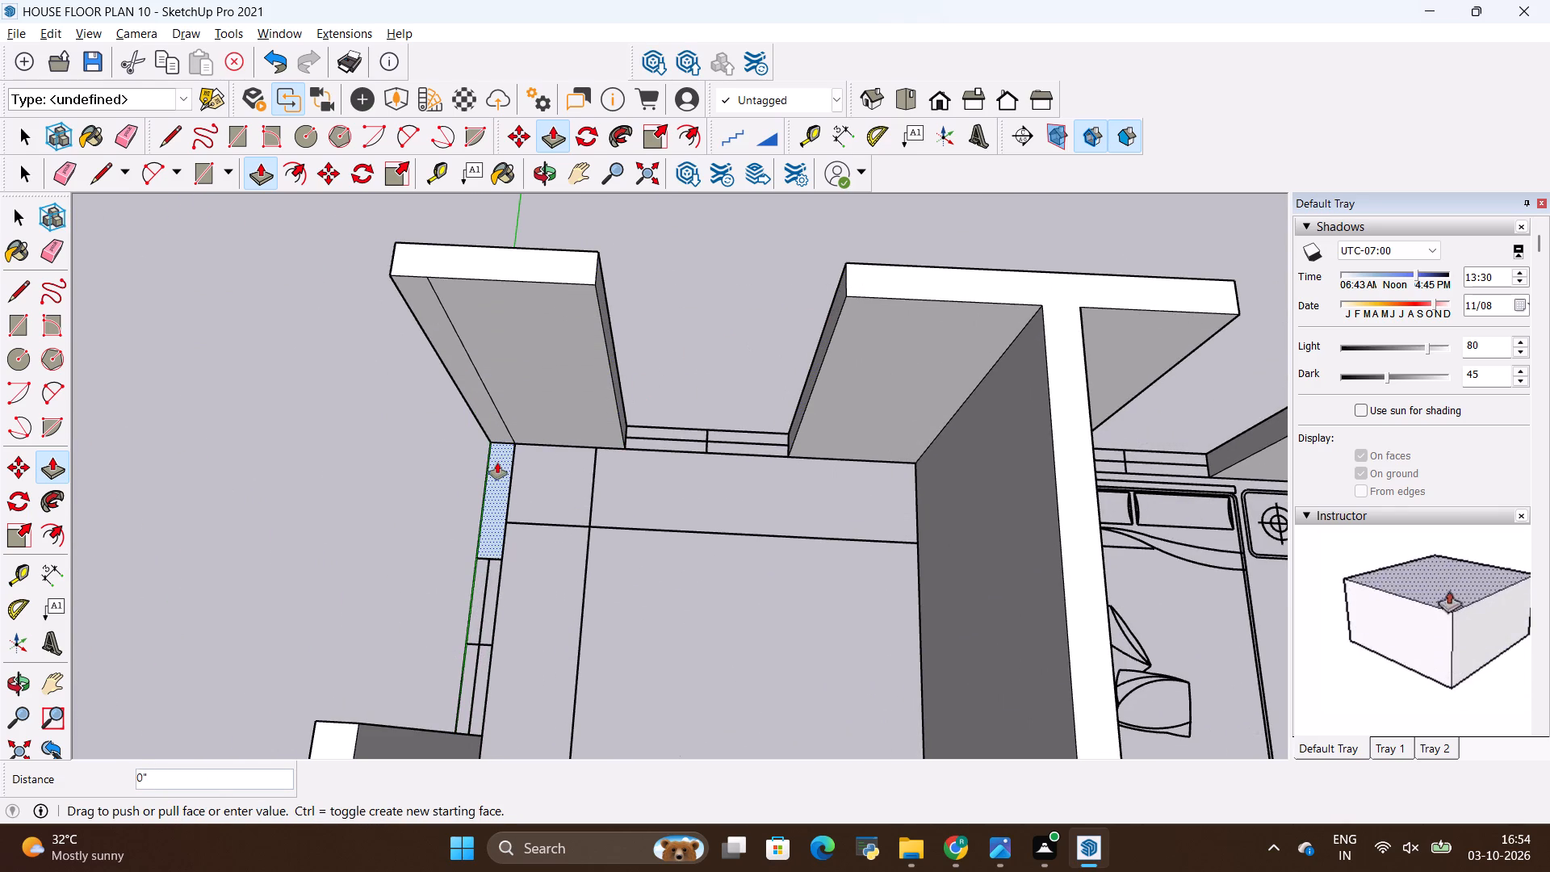
click(871, 270)
Extrude the T-shaped wall between the dining area and the living room 10', including its outer wall segment.
scroll(861, 266, down, 10)
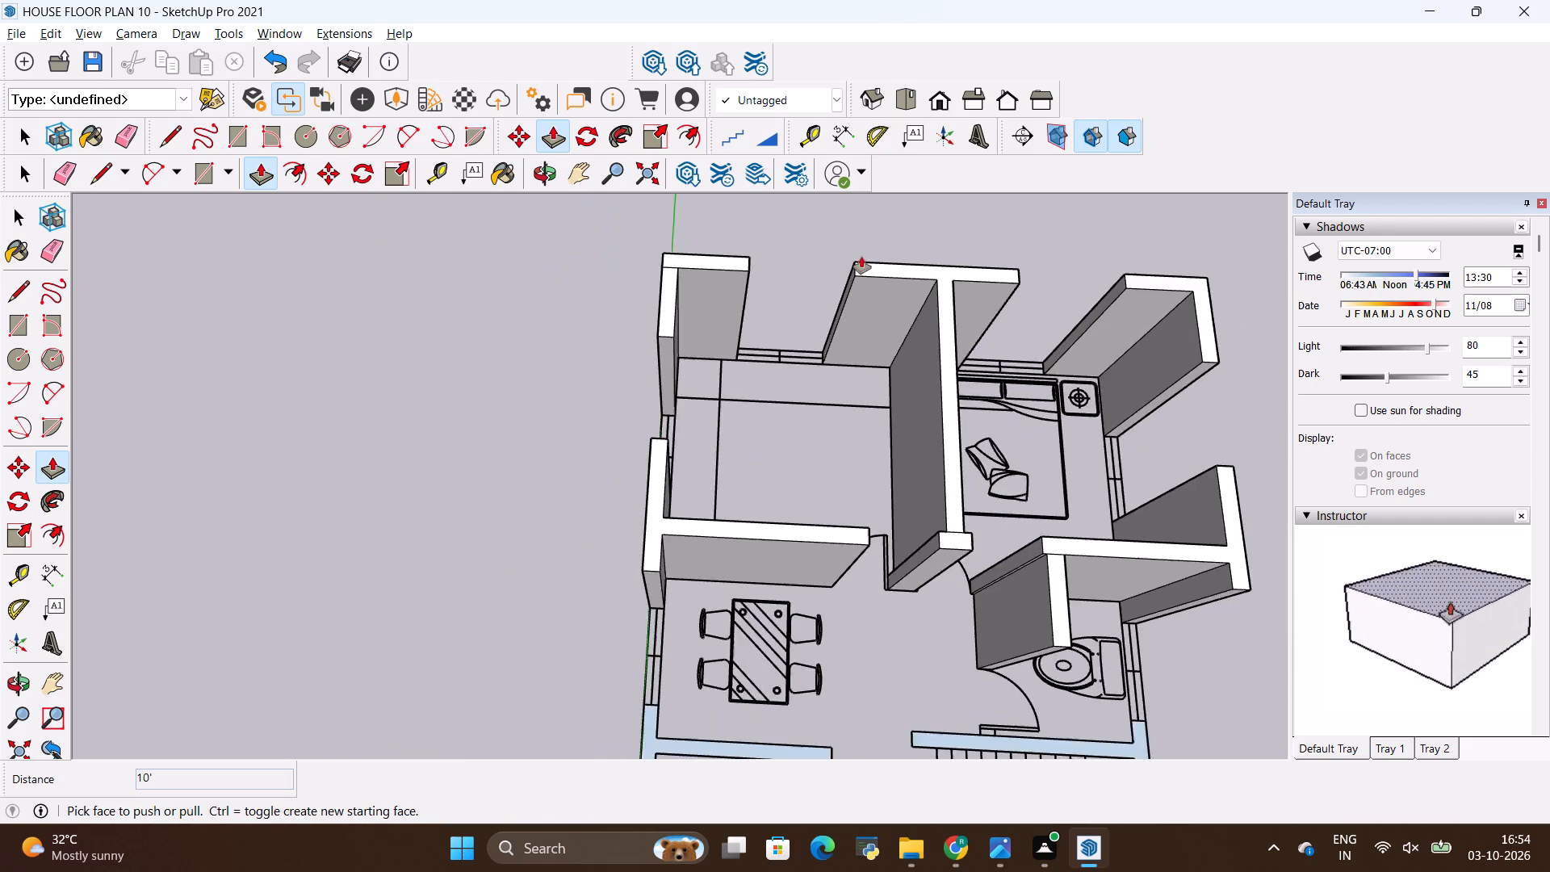
scroll(861, 257, down, 7)
scroll(781, 476, up, 7)
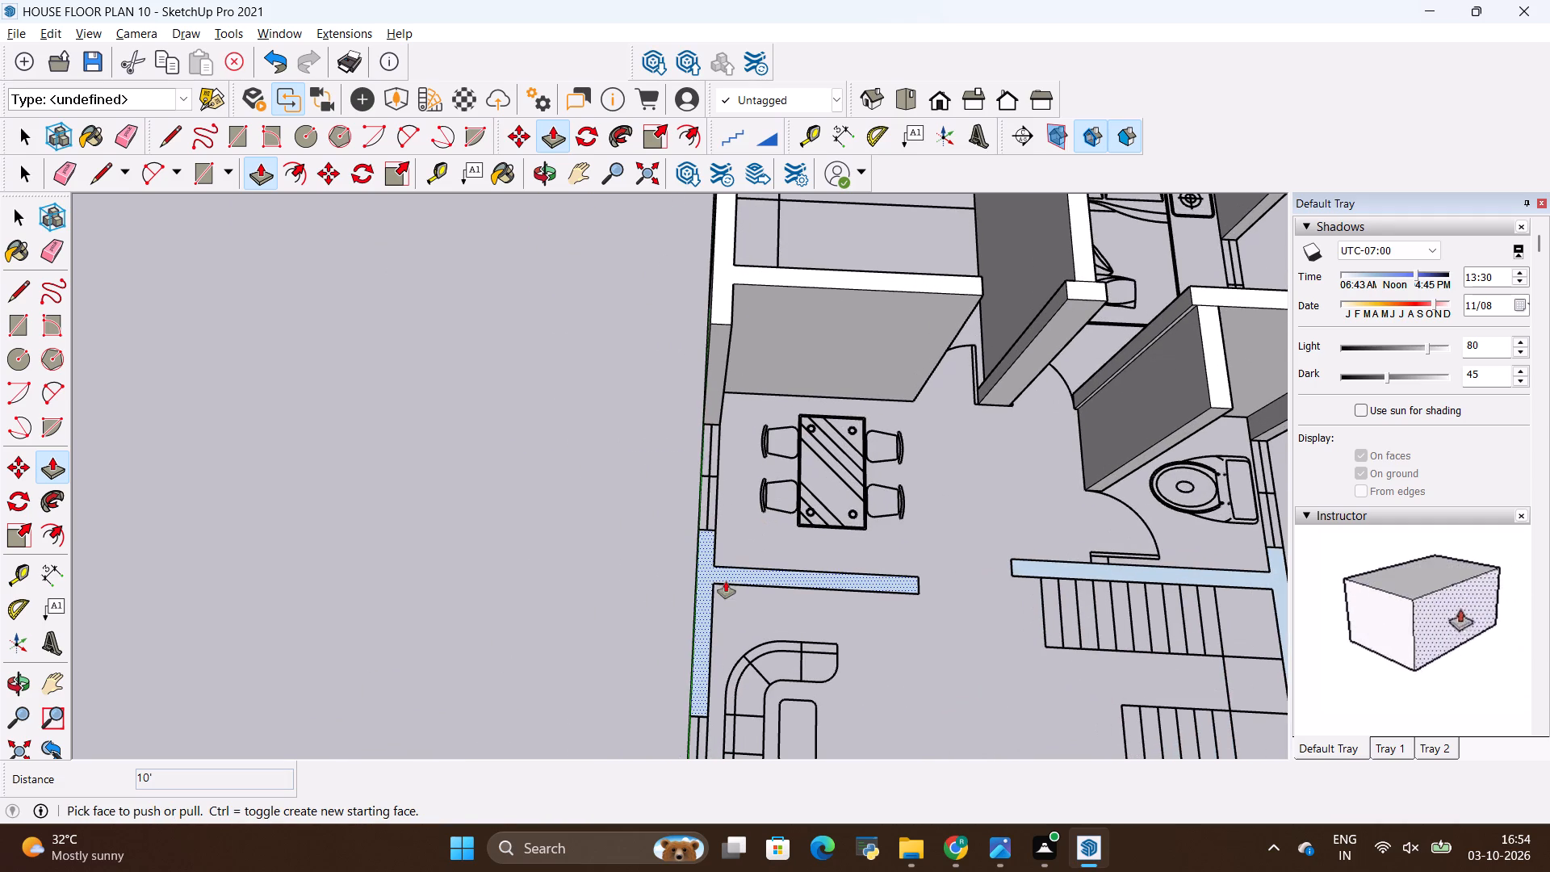
click(714, 573)
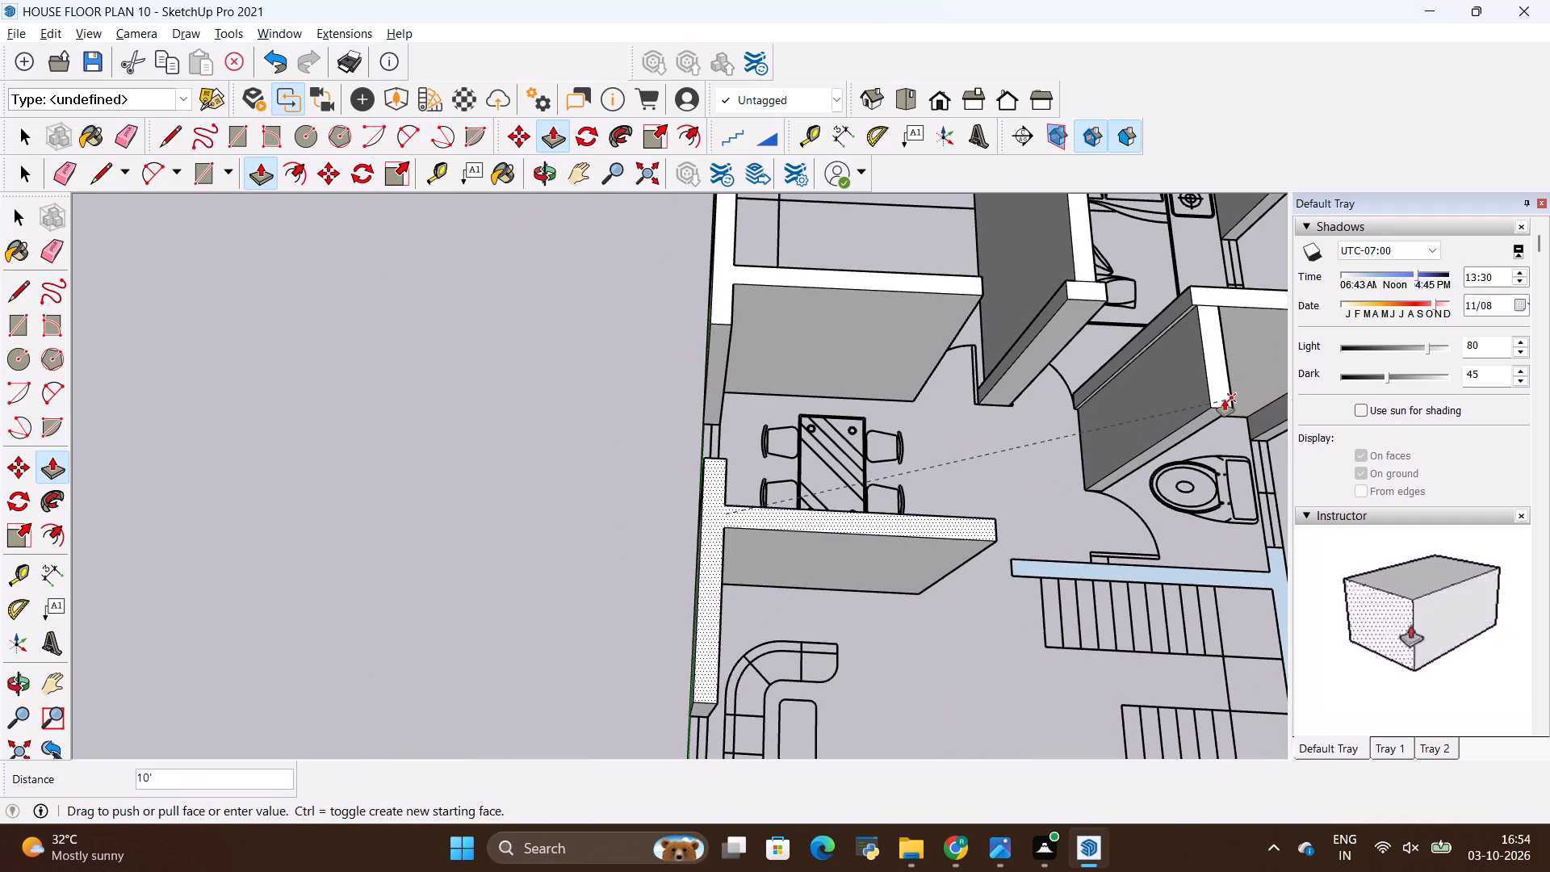
click(1225, 400)
Extrude the connected walls around the staircase 10', level with the bathroom's inner side wall.
scroll(703, 435, down, 10)
scroll(820, 442, up, 6)
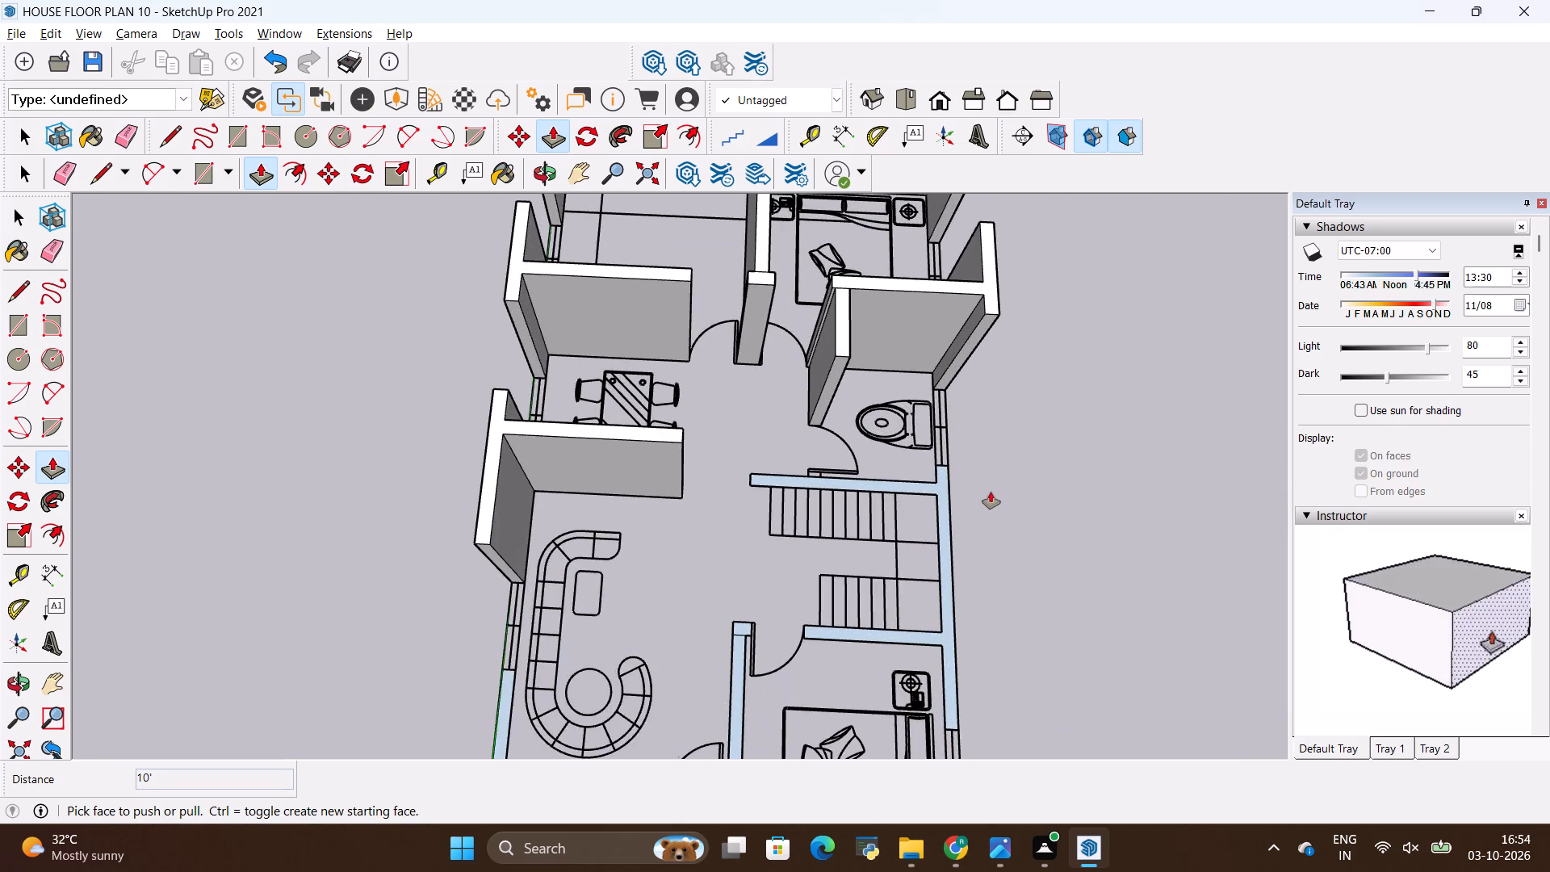
scroll(890, 455, up, 3)
click(963, 514)
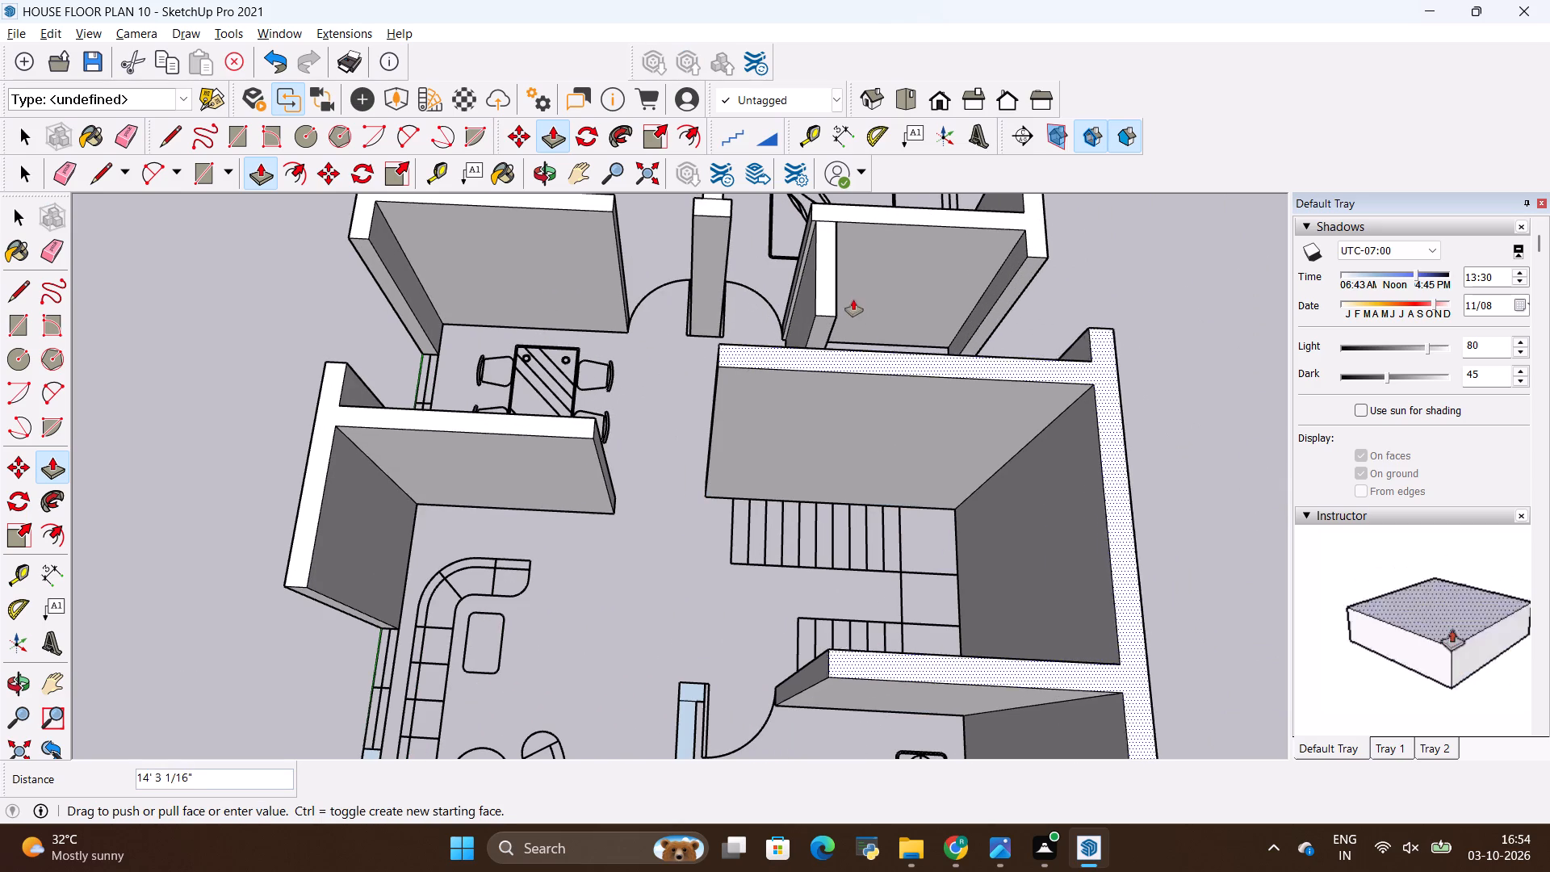
click(830, 294)
Extrude the wall between the living room and front bedroom 10', together with the bedroom's connected front and outer walls.
scroll(821, 312, down, 10)
scroll(786, 530, up, 2)
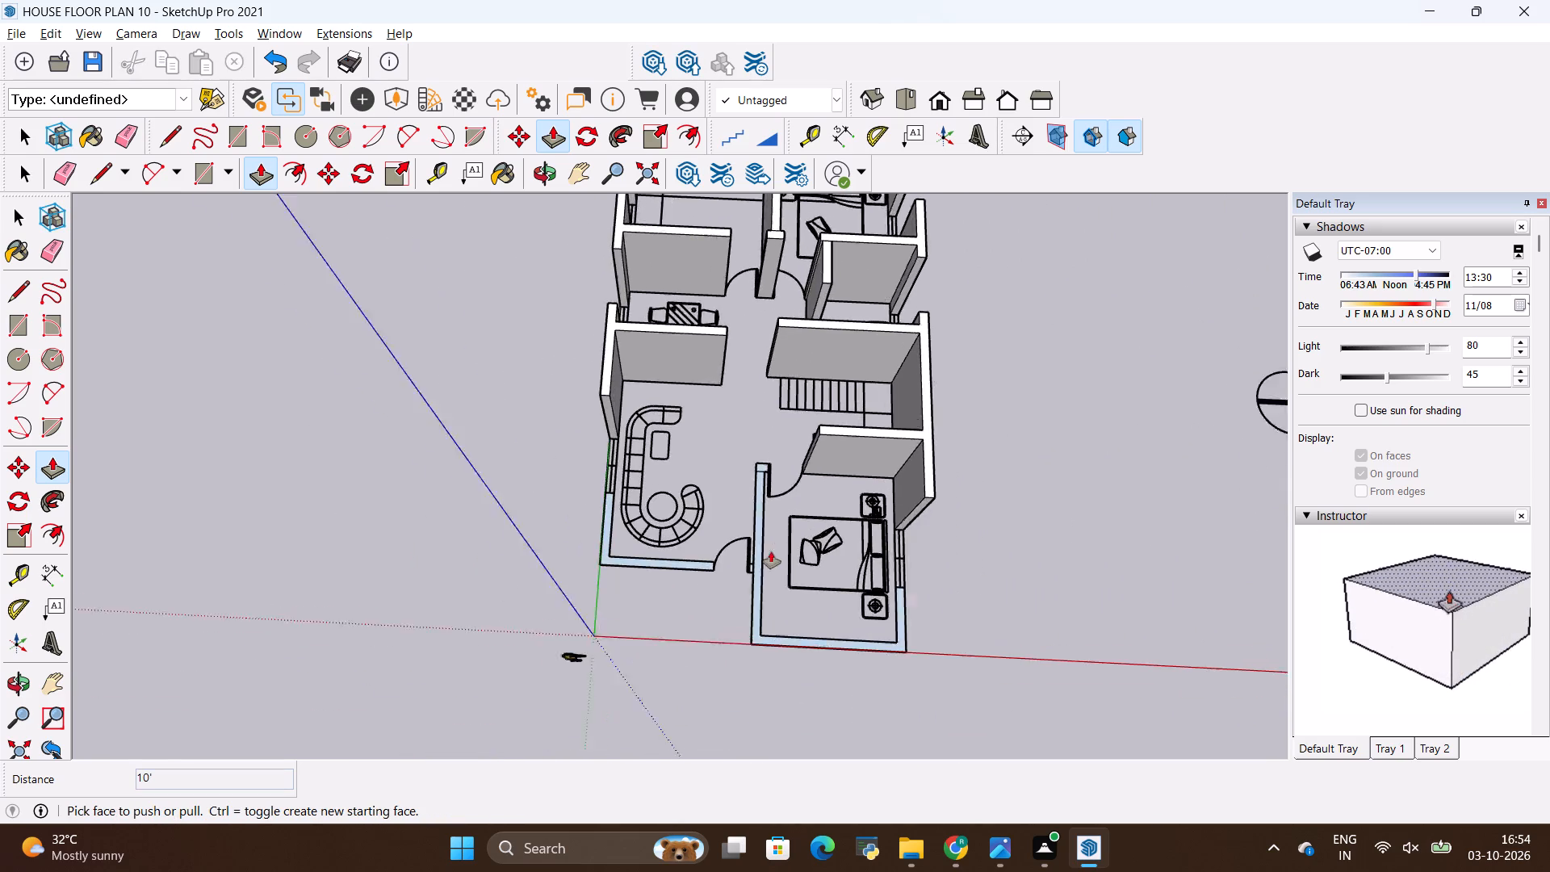
scroll(771, 551, up, 1)
scroll(739, 430, up, 9)
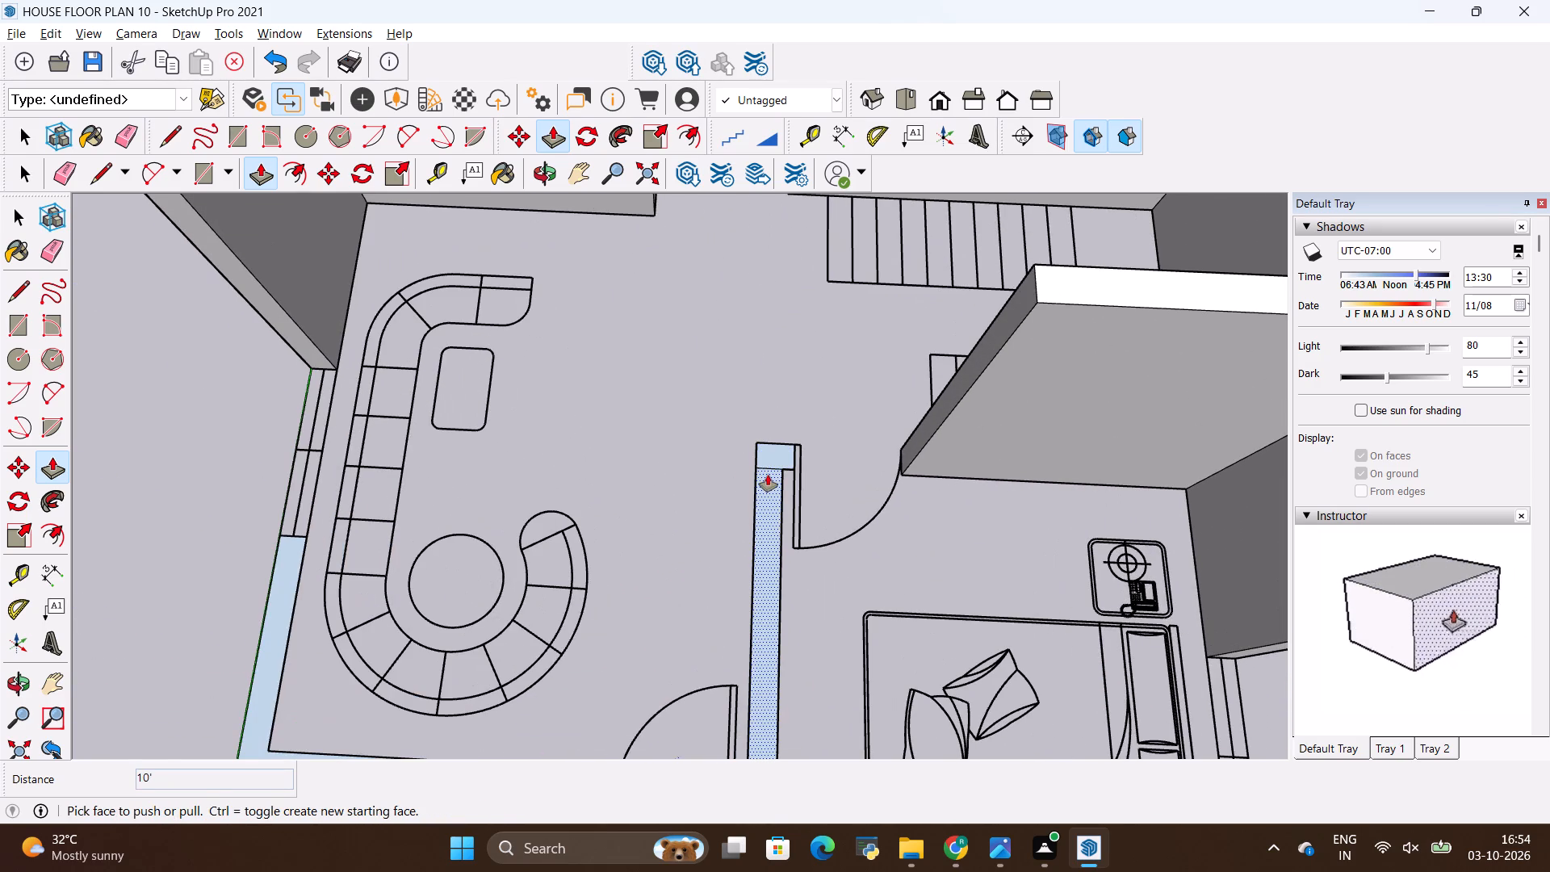
click(768, 475)
click(1065, 300)
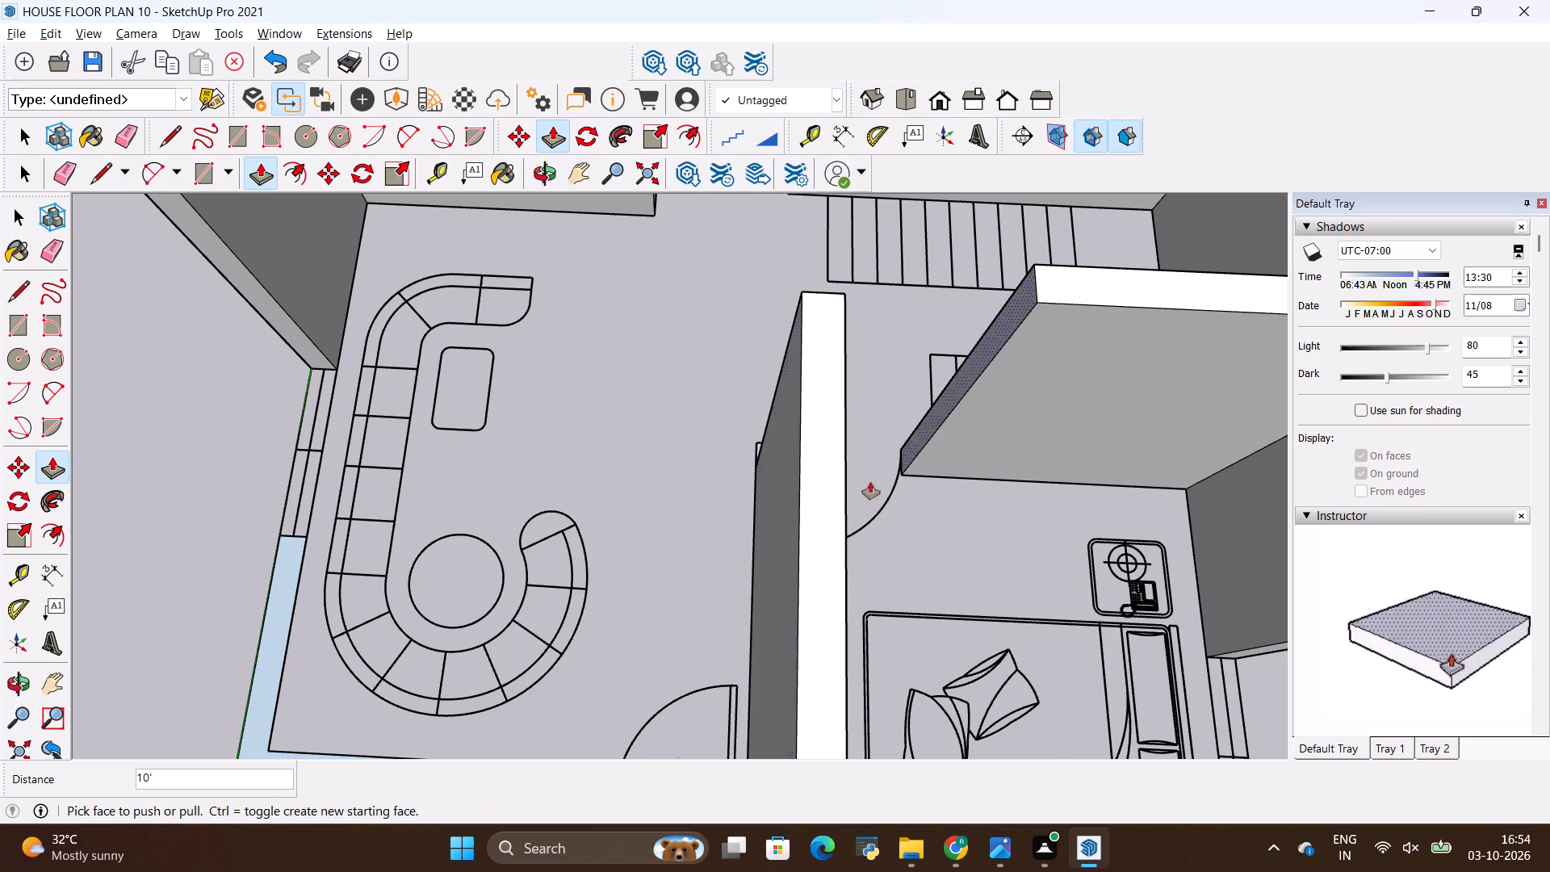
Extrude the L-shaped wall at the living room's front corner 10'.
scroll(714, 598, down, 9)
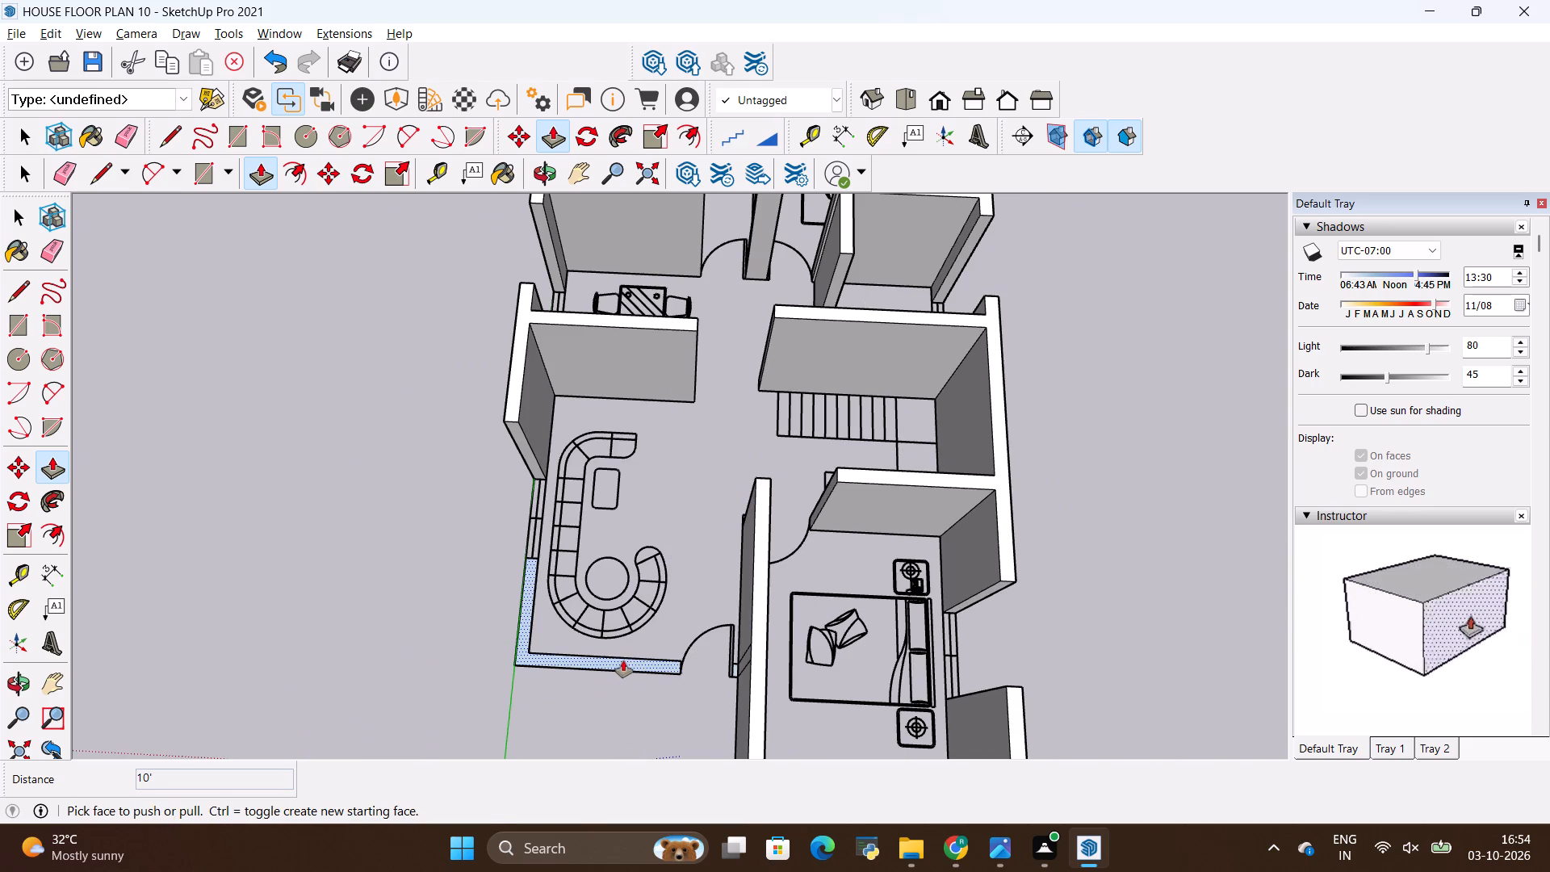
click(623, 661)
click(760, 664)
Extrude the short wall stub beside the living room's front entrance door 10', level with the bedroom wall.
scroll(744, 606, down, 5)
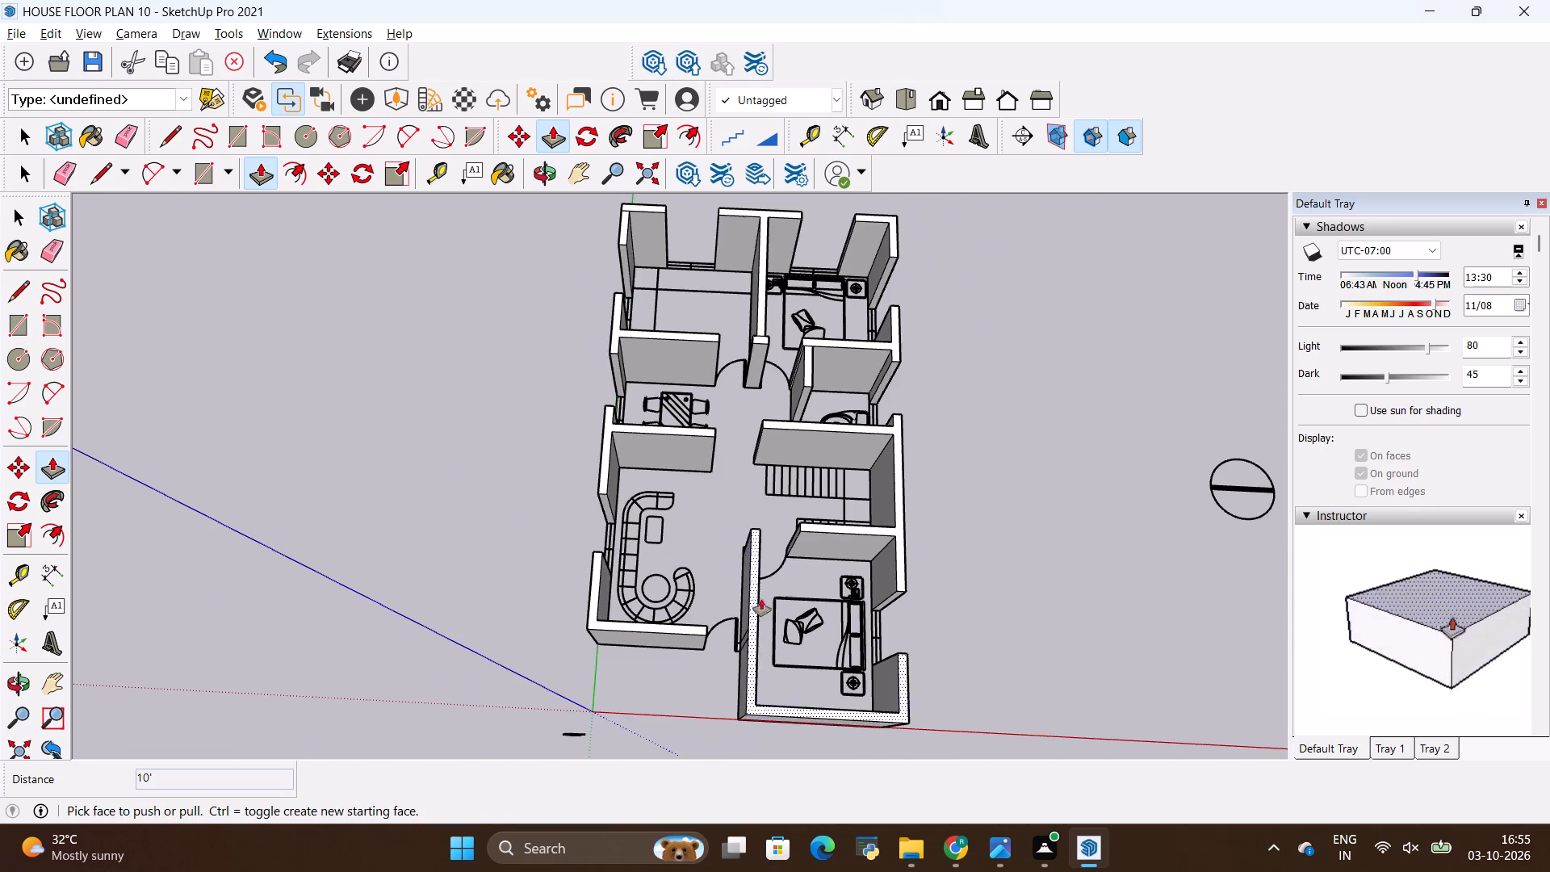
scroll(751, 657, up, 18)
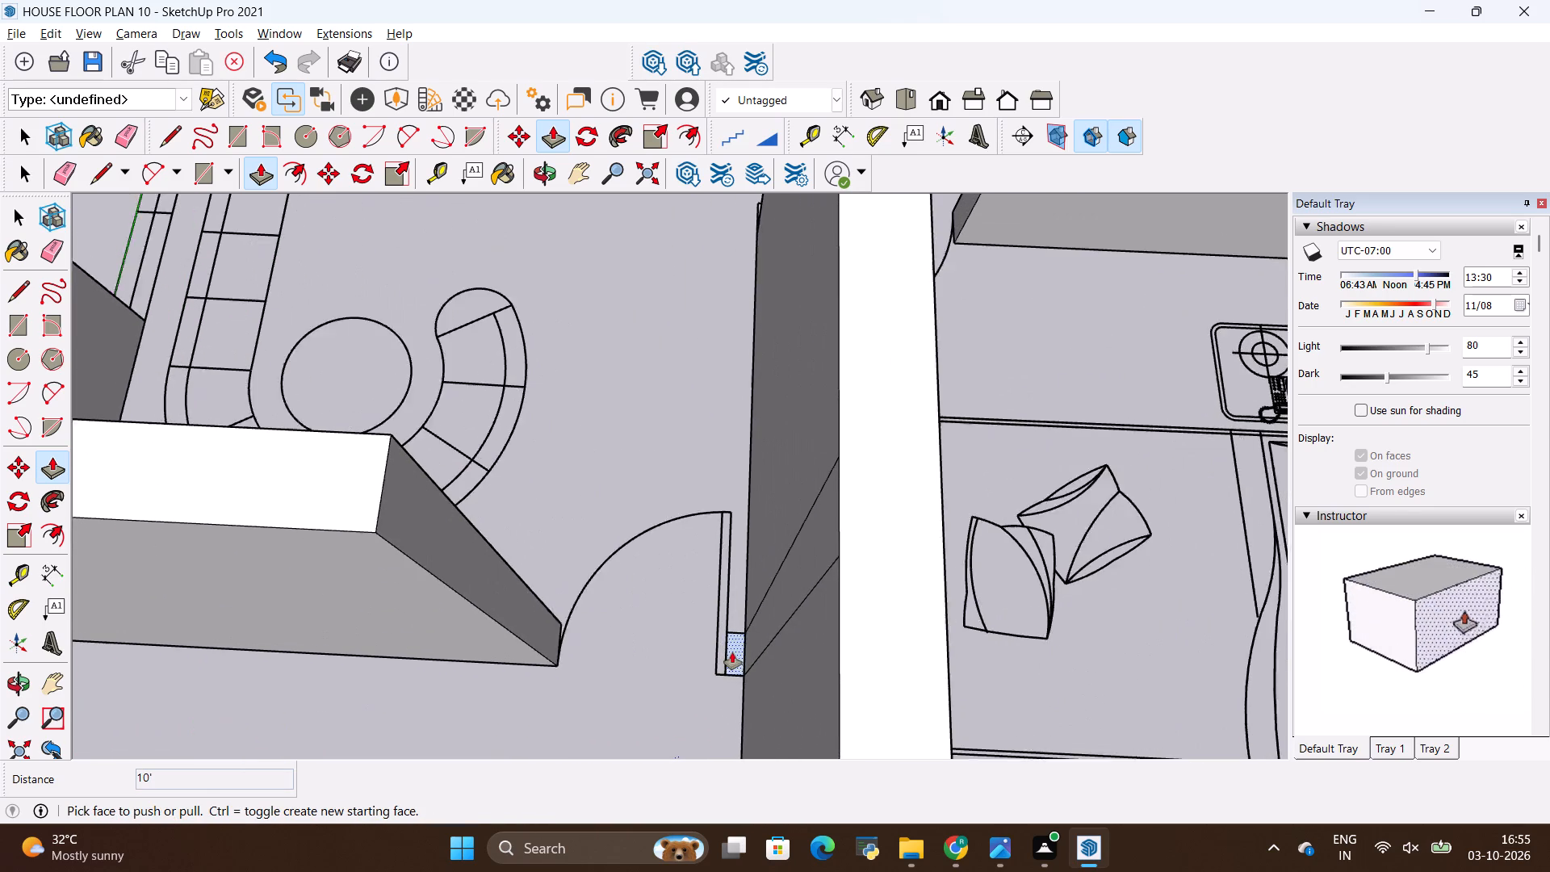
click(732, 652)
click(891, 568)
Extrude the small wall end beside the front bedroom's door 10', level with the adjoining partition wall.
scroll(888, 622, down, 5)
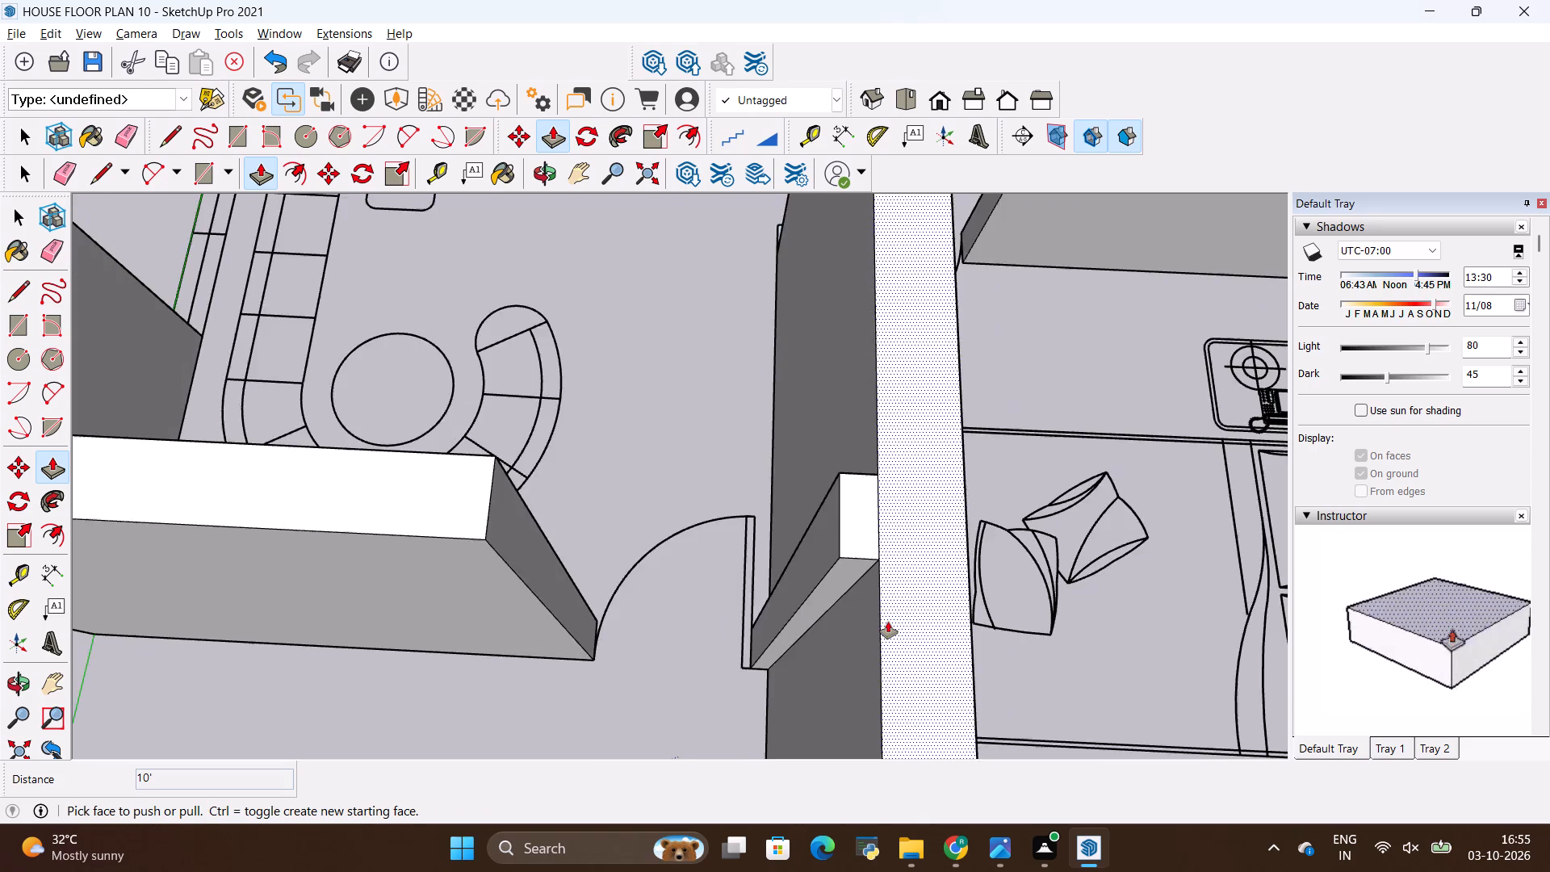
scroll(888, 622, down, 5)
scroll(880, 455, down, 12)
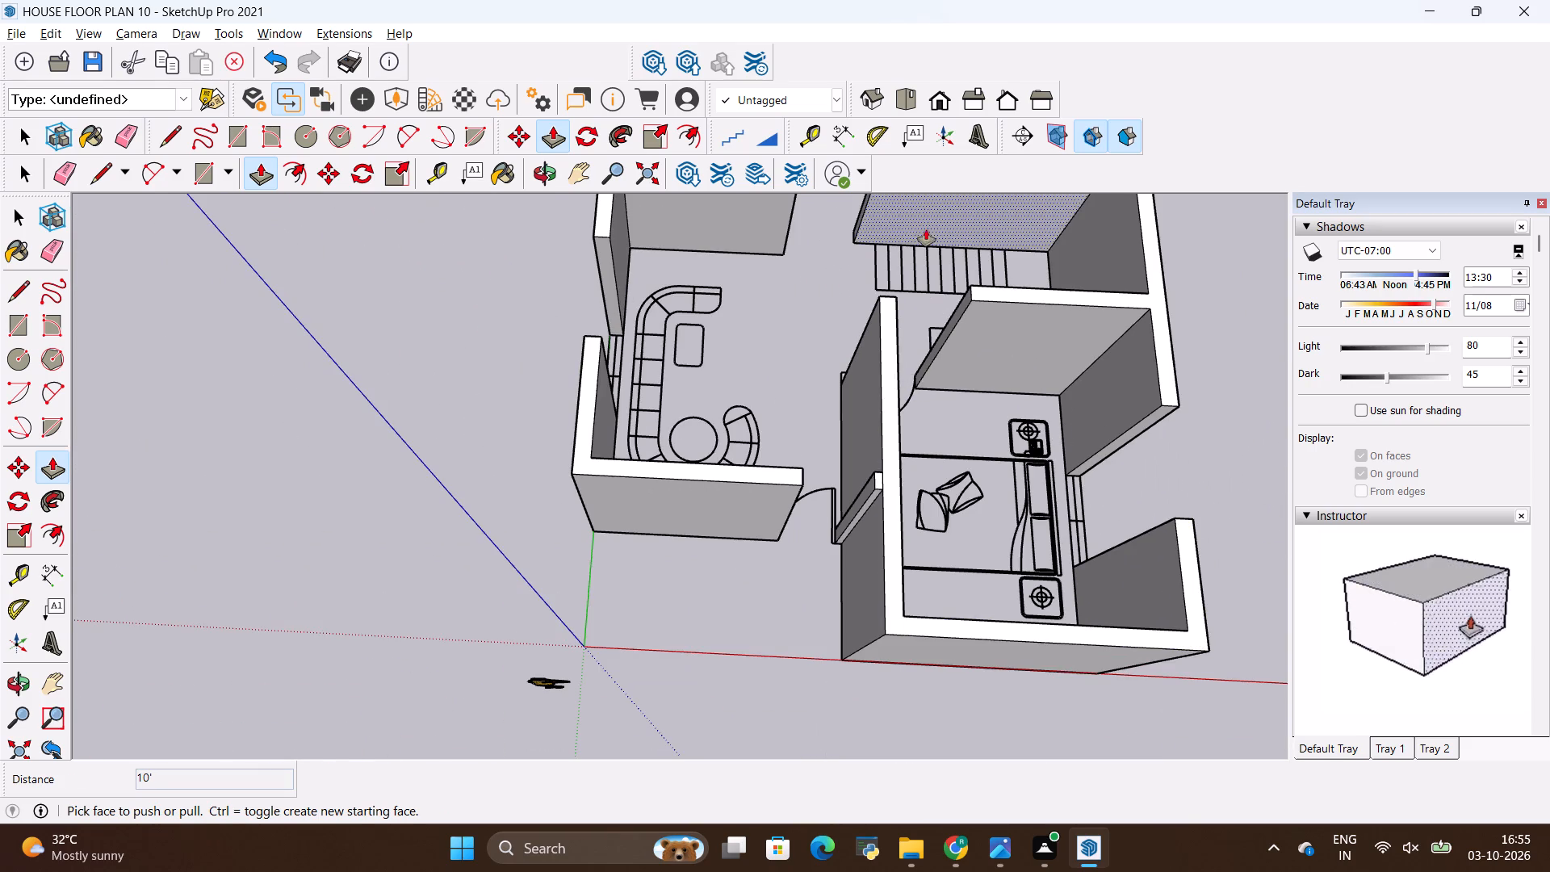
middle_drag(926, 229, 722, 405)
scroll(806, 270, up, 7)
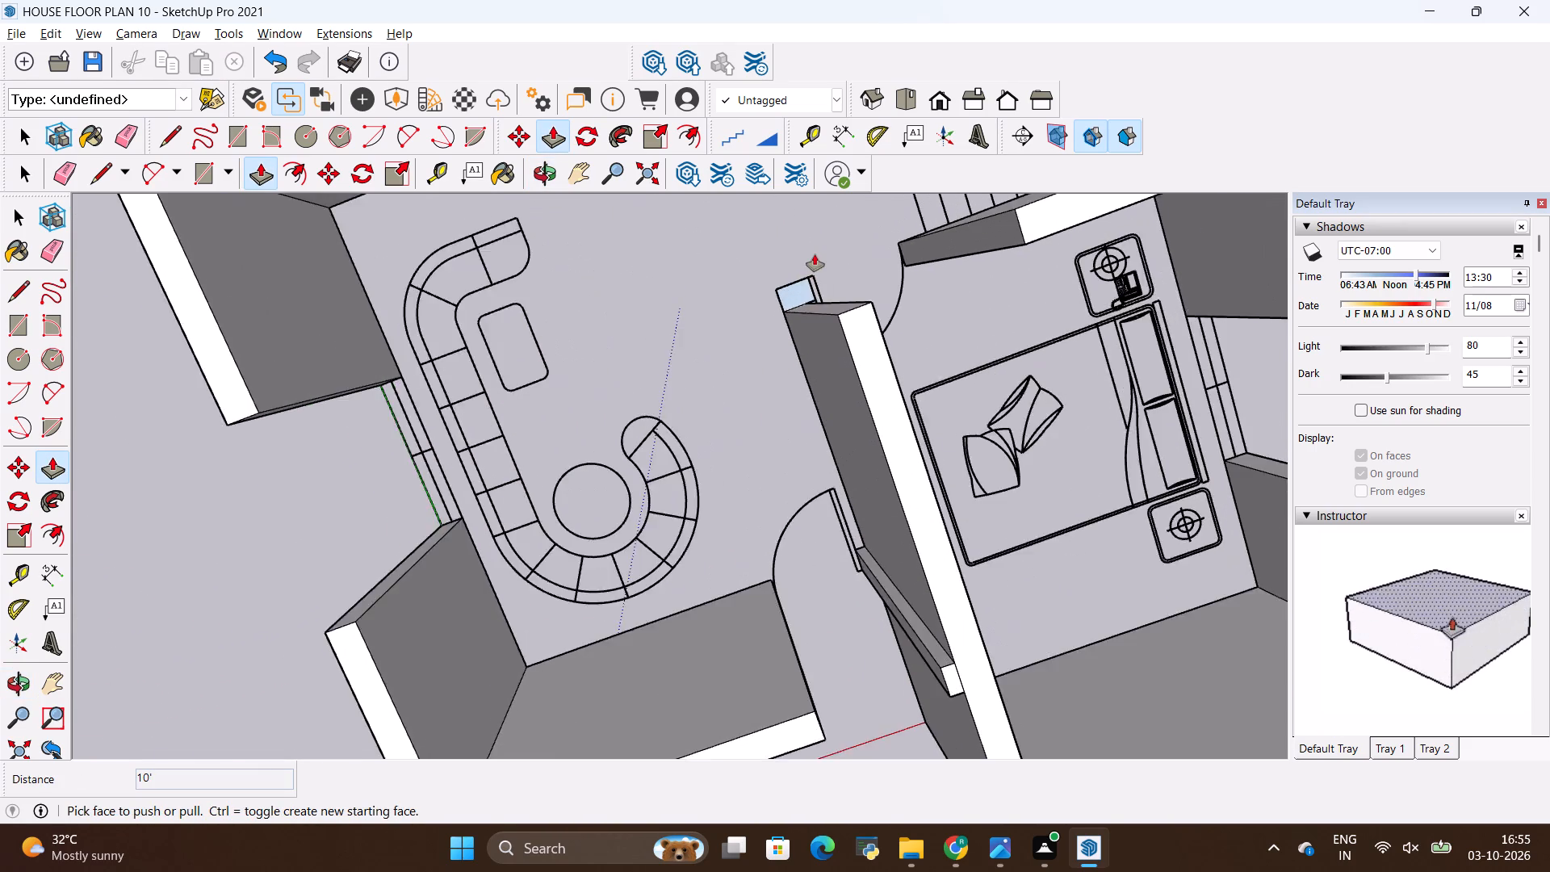
scroll(815, 254, up, 2)
click(785, 316)
click(903, 409)
Examine the raised walls of the whole house from several sides.
scroll(763, 382, down, 5)
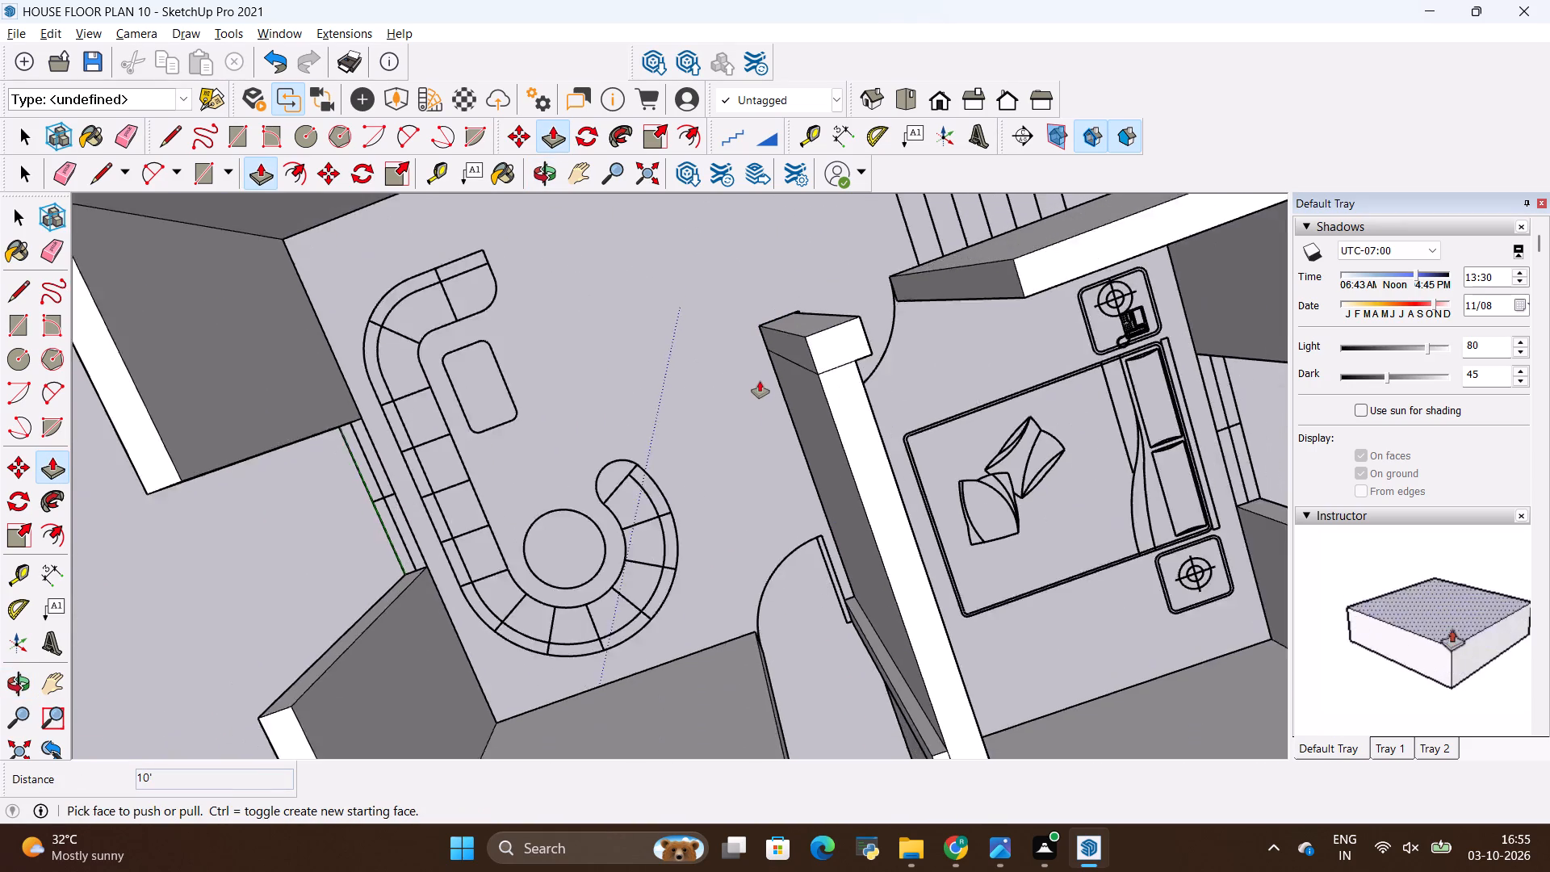
scroll(760, 381, down, 10)
middle_drag(884, 447, 613, 308)
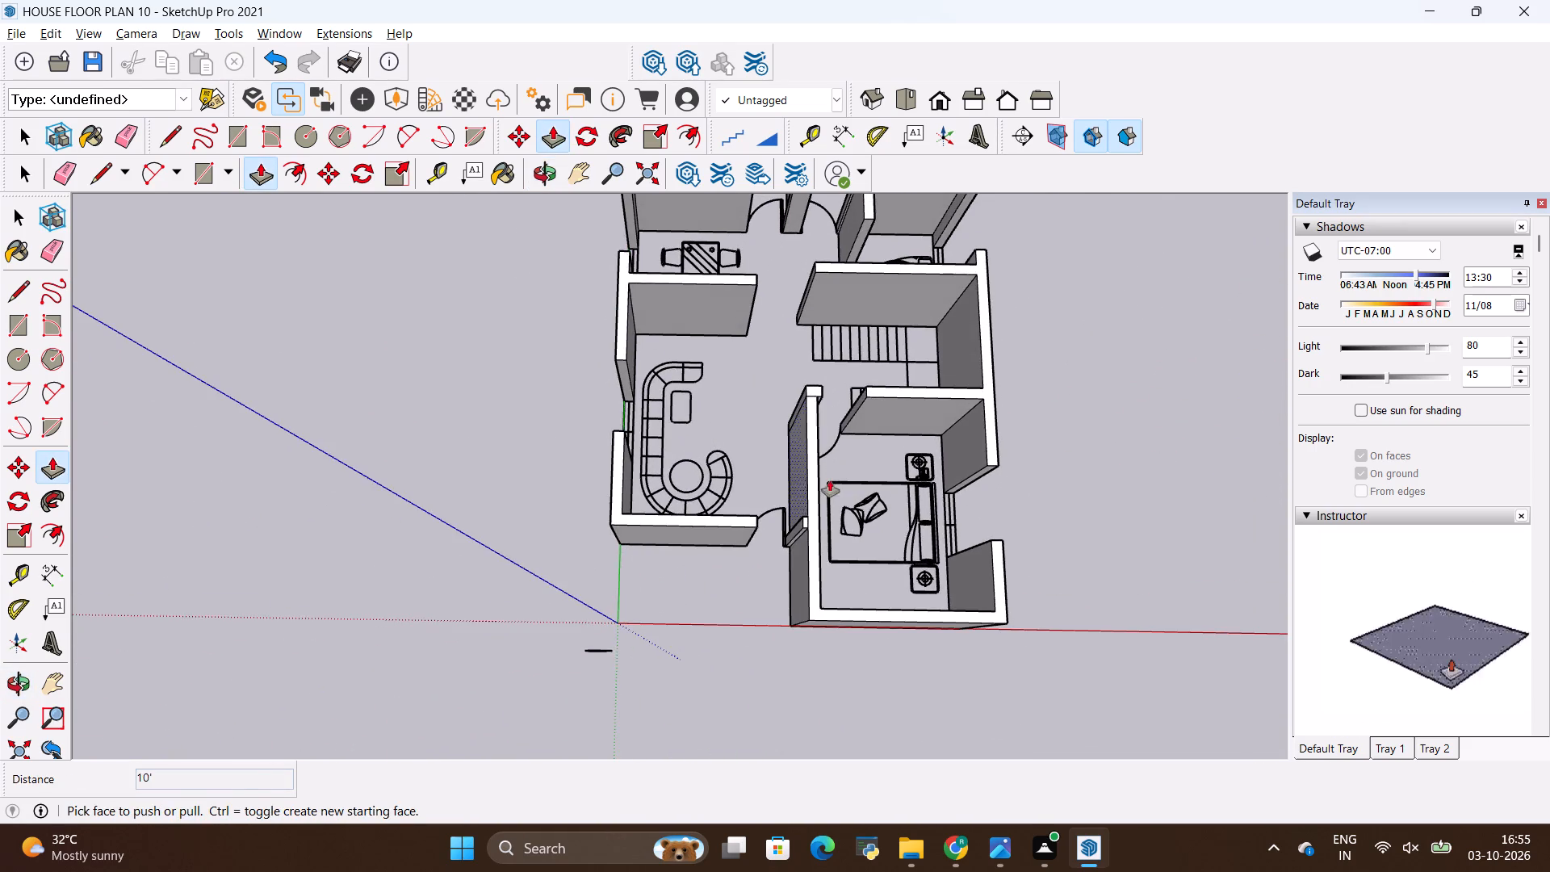
middle_drag(844, 494, 578, 318)
middle_drag(919, 467, 377, 372)
scroll(384, 357, down, 5)
middle_drag(547, 520, 508, 706)
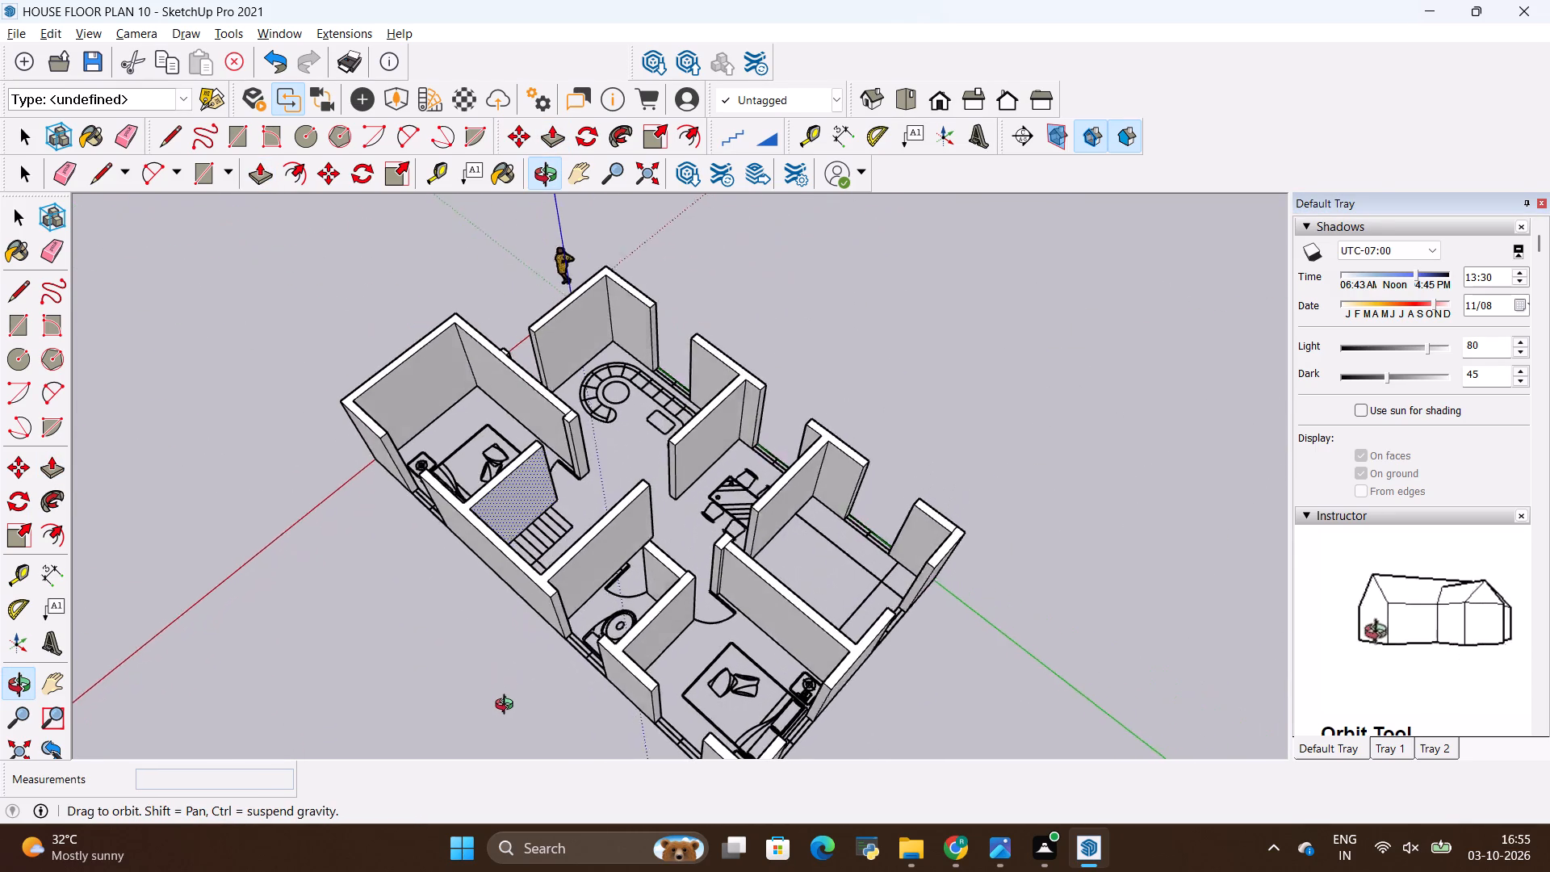
middle_drag(508, 706, 1184, 596)
middle_drag(1047, 610, 1177, 607)
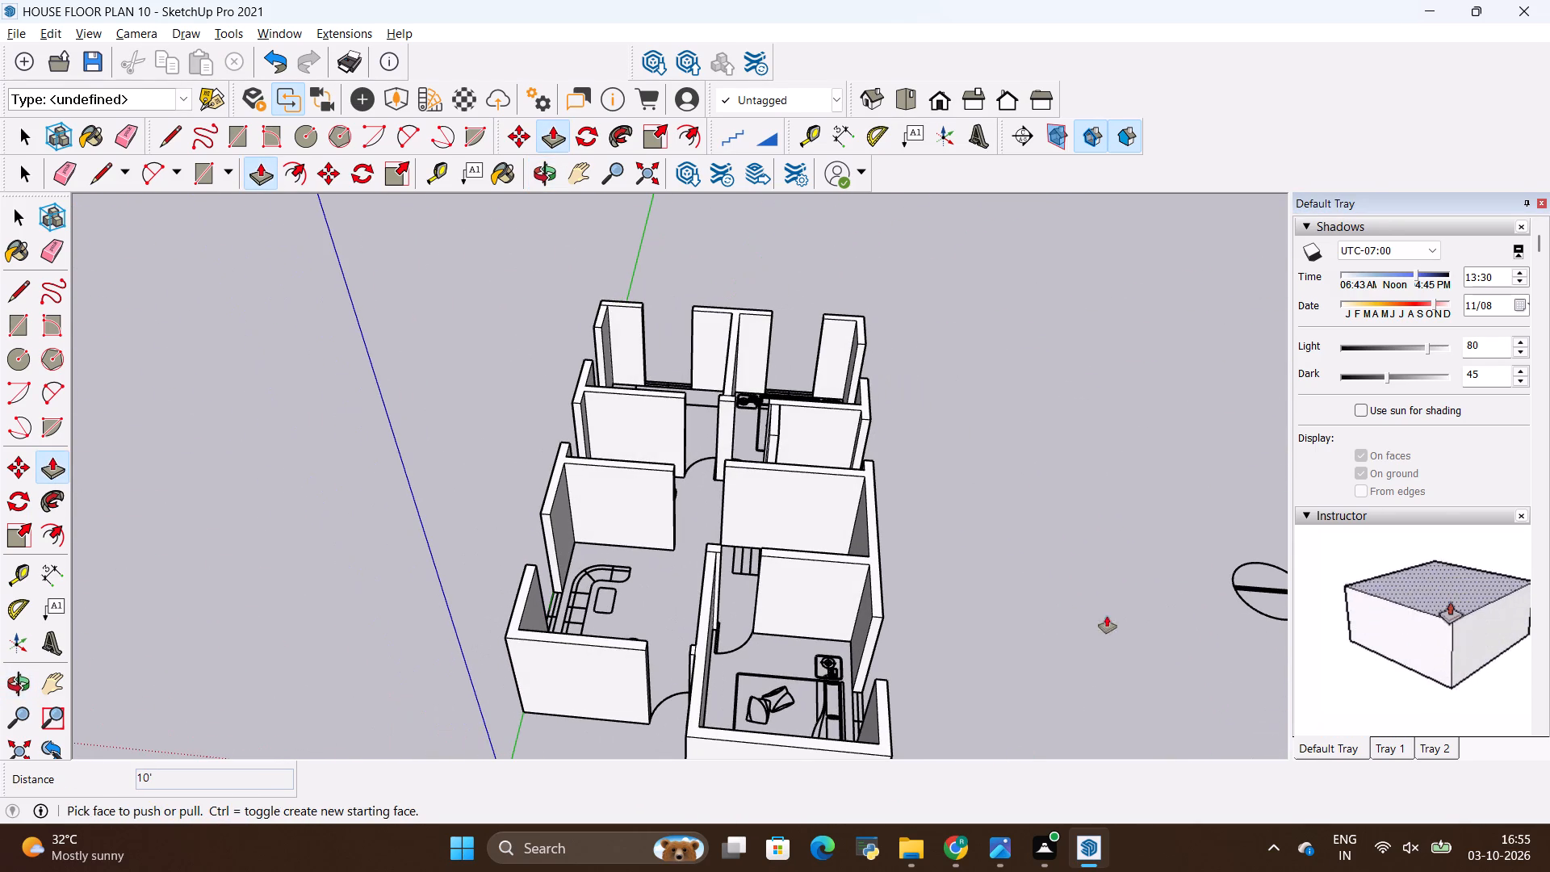
scroll(618, 488, up, 6)
scroll(591, 487, down, 5)
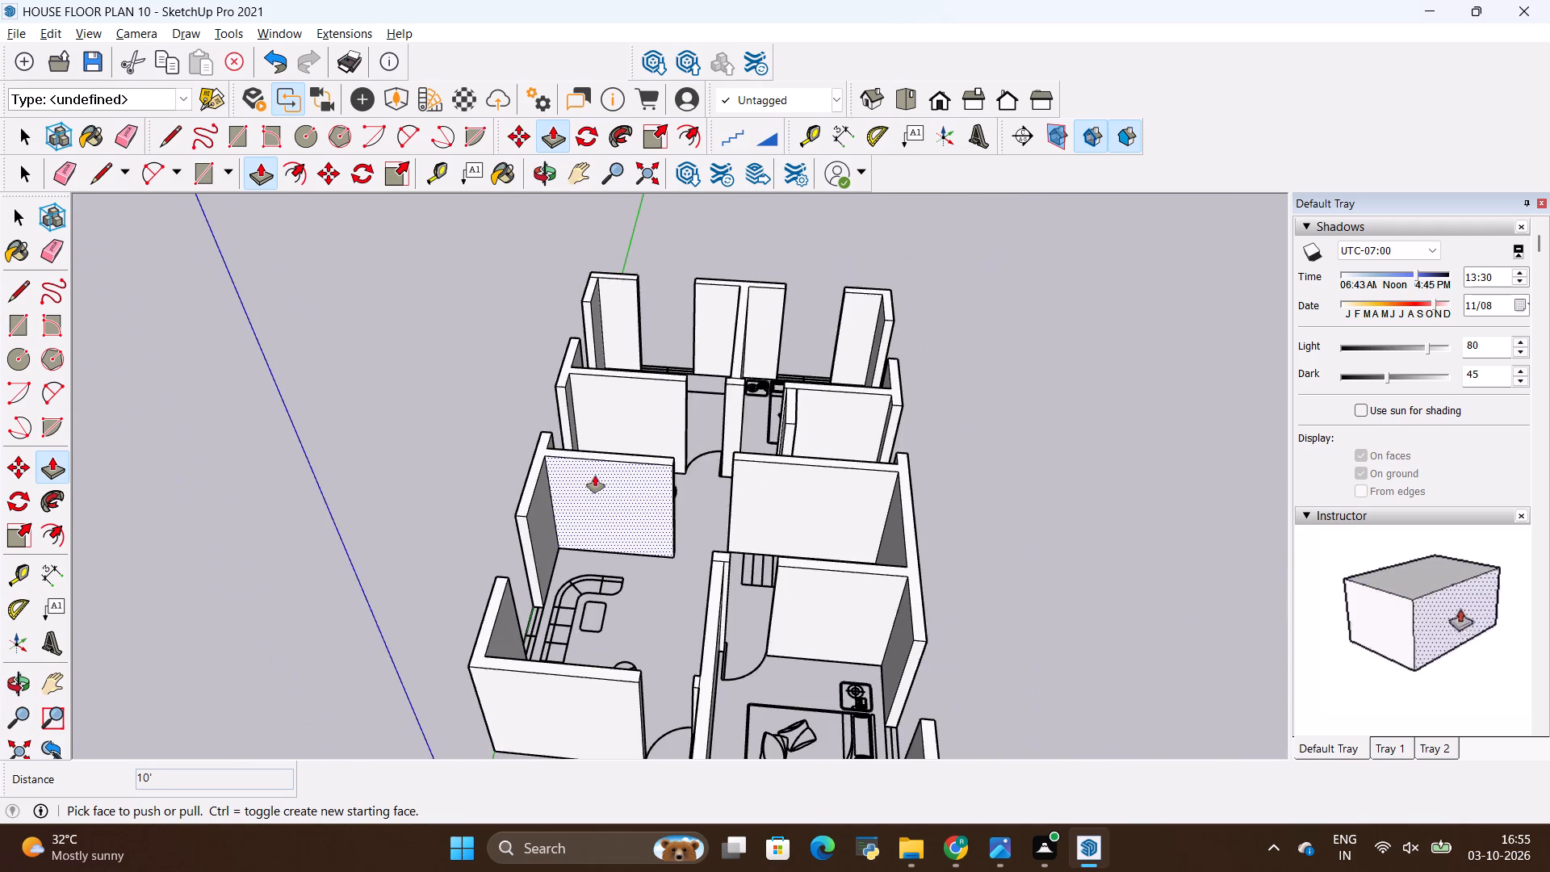
Place a horizontal guide 2' below the top edge of the outer wall segment between the dining area and living room.
middle_drag(460, 525, 1028, 442)
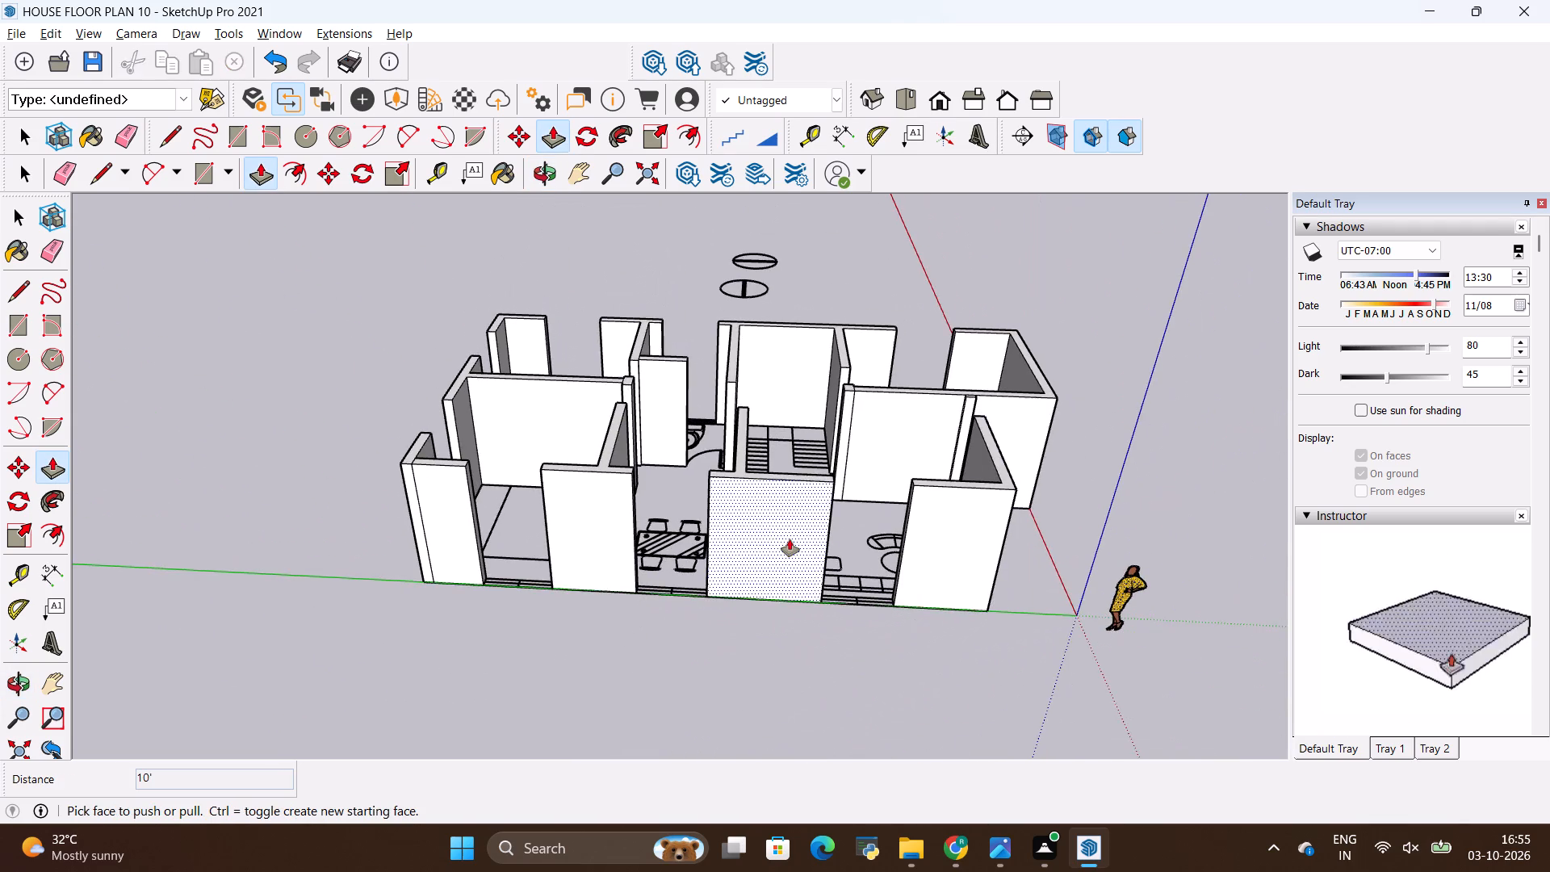
scroll(780, 529, up, 5)
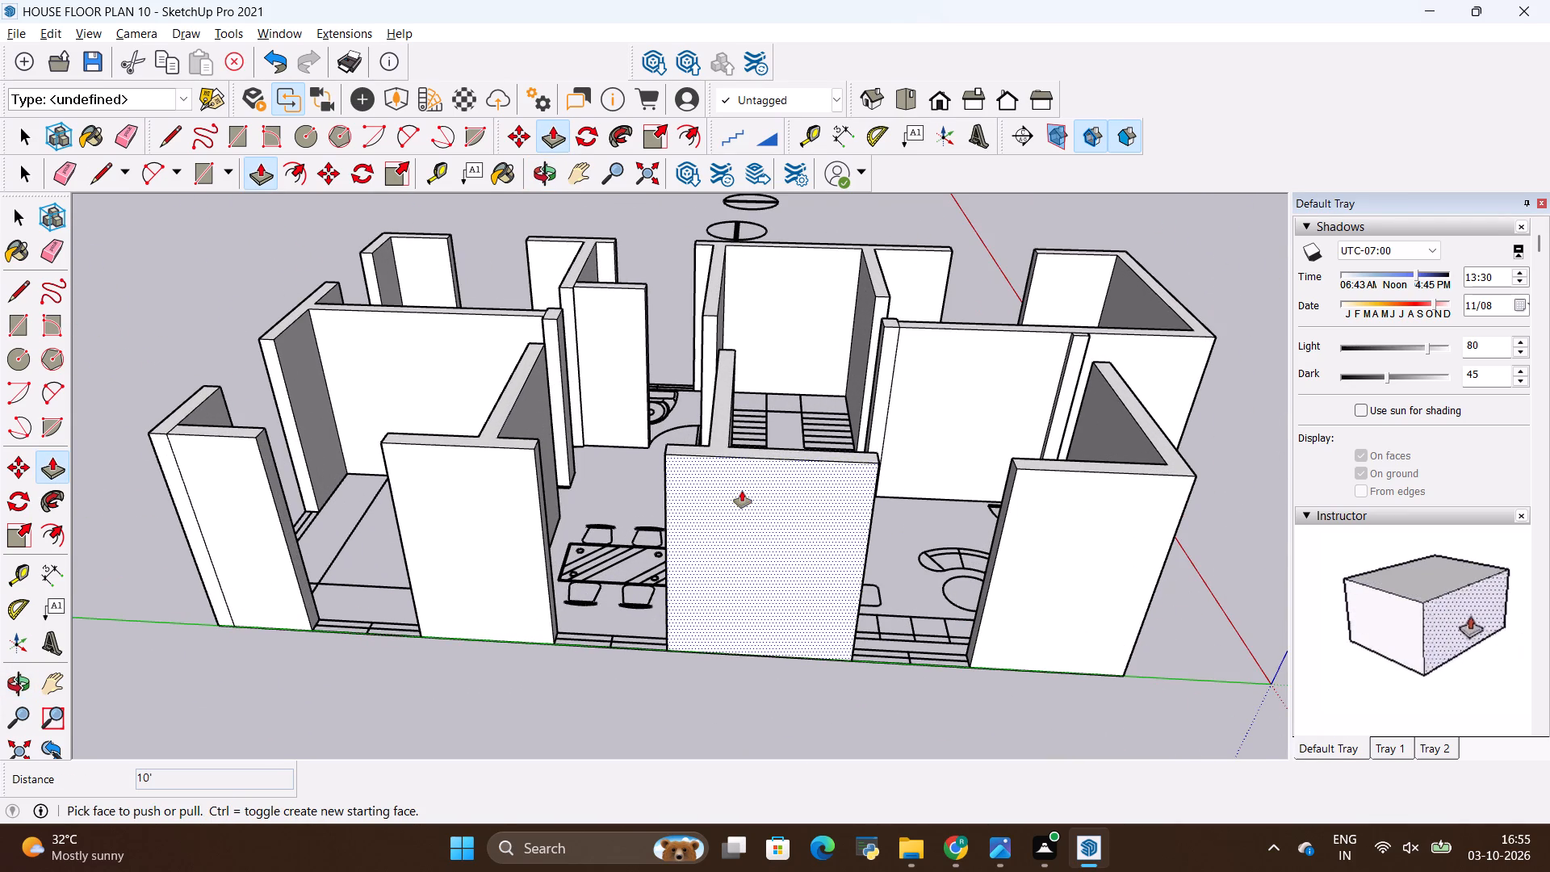
key(t)
click(752, 461)
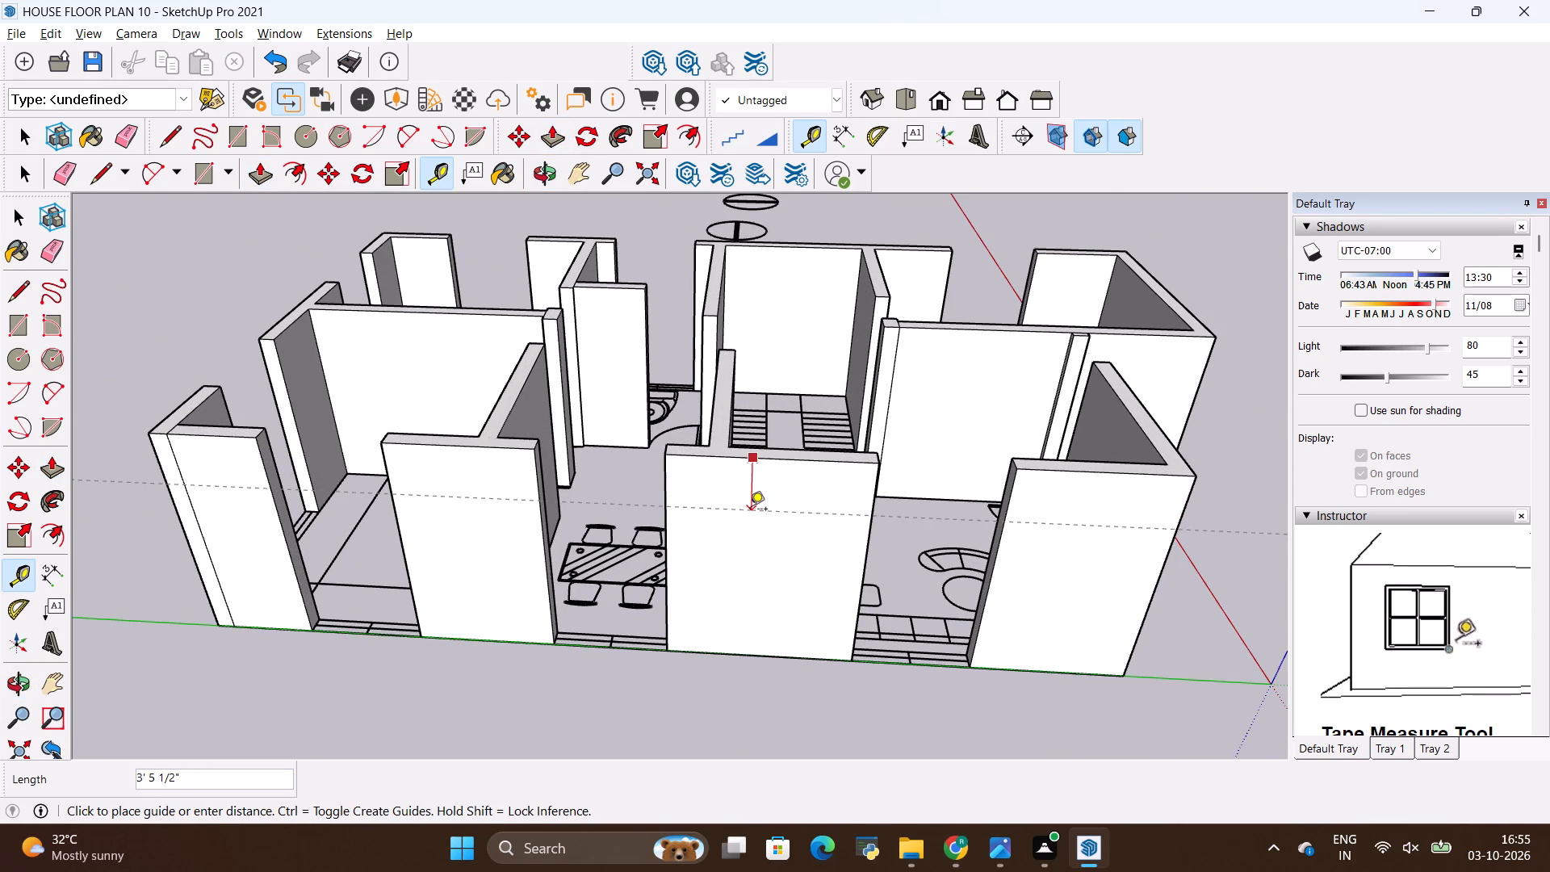
key(BackSpace)
key(BackSpace)
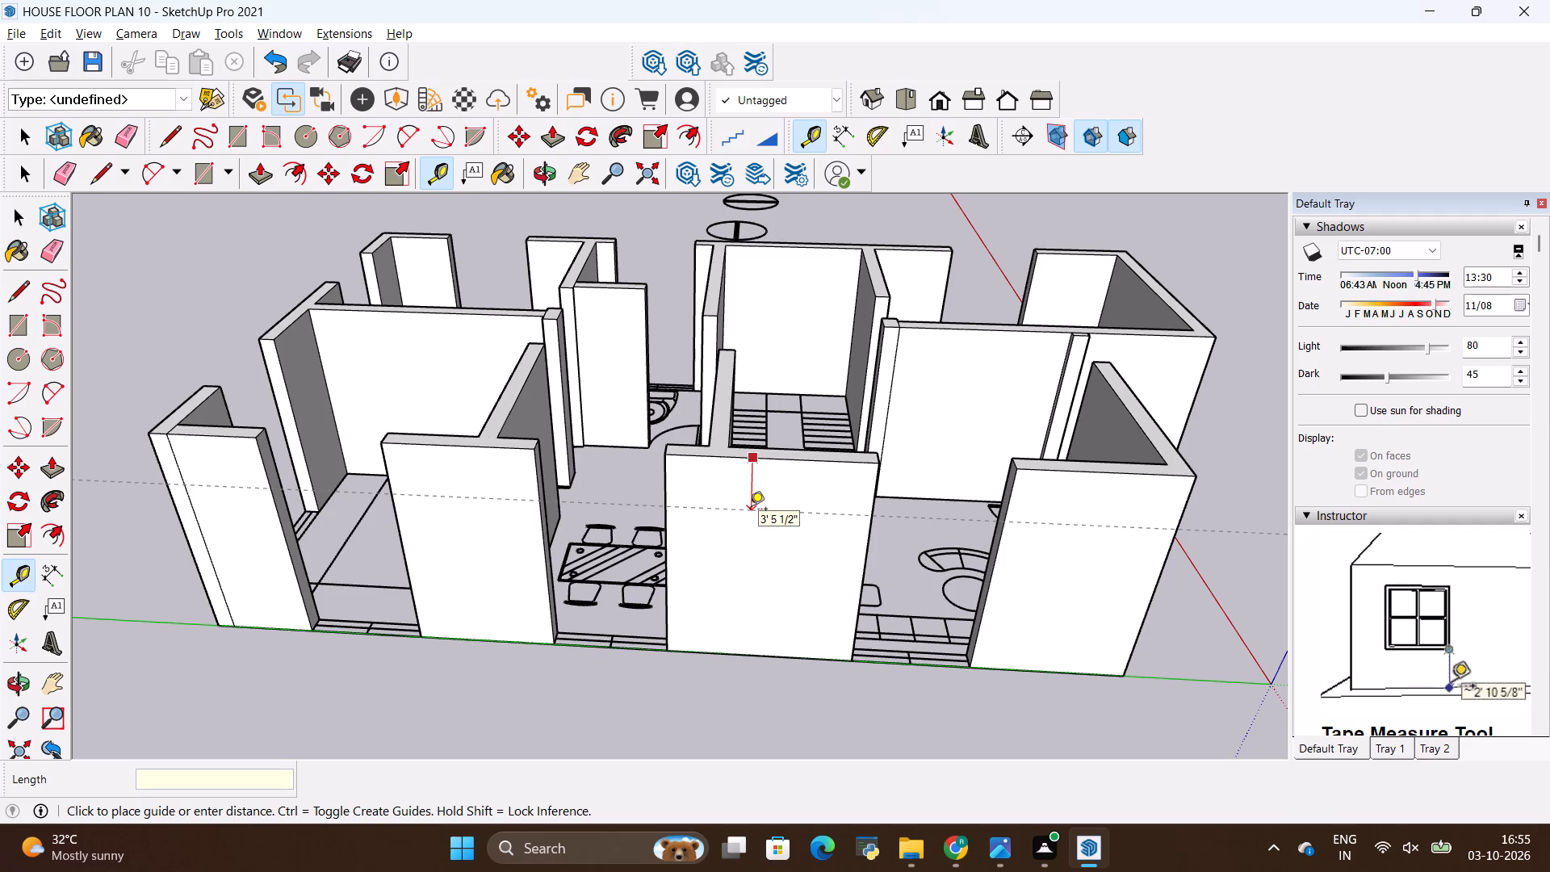
text(2')
key(Return)
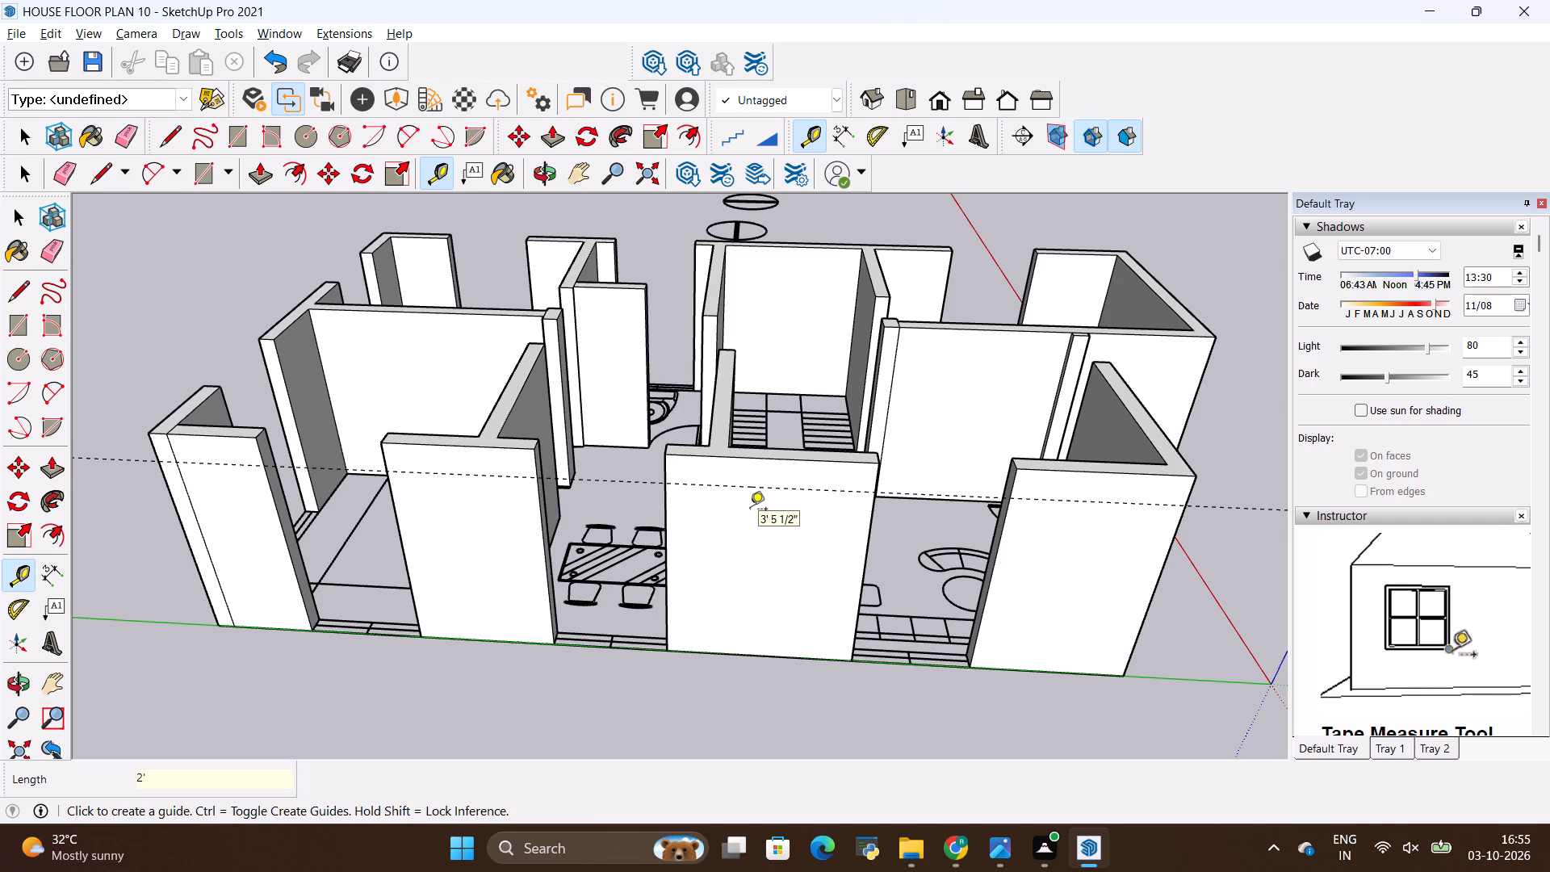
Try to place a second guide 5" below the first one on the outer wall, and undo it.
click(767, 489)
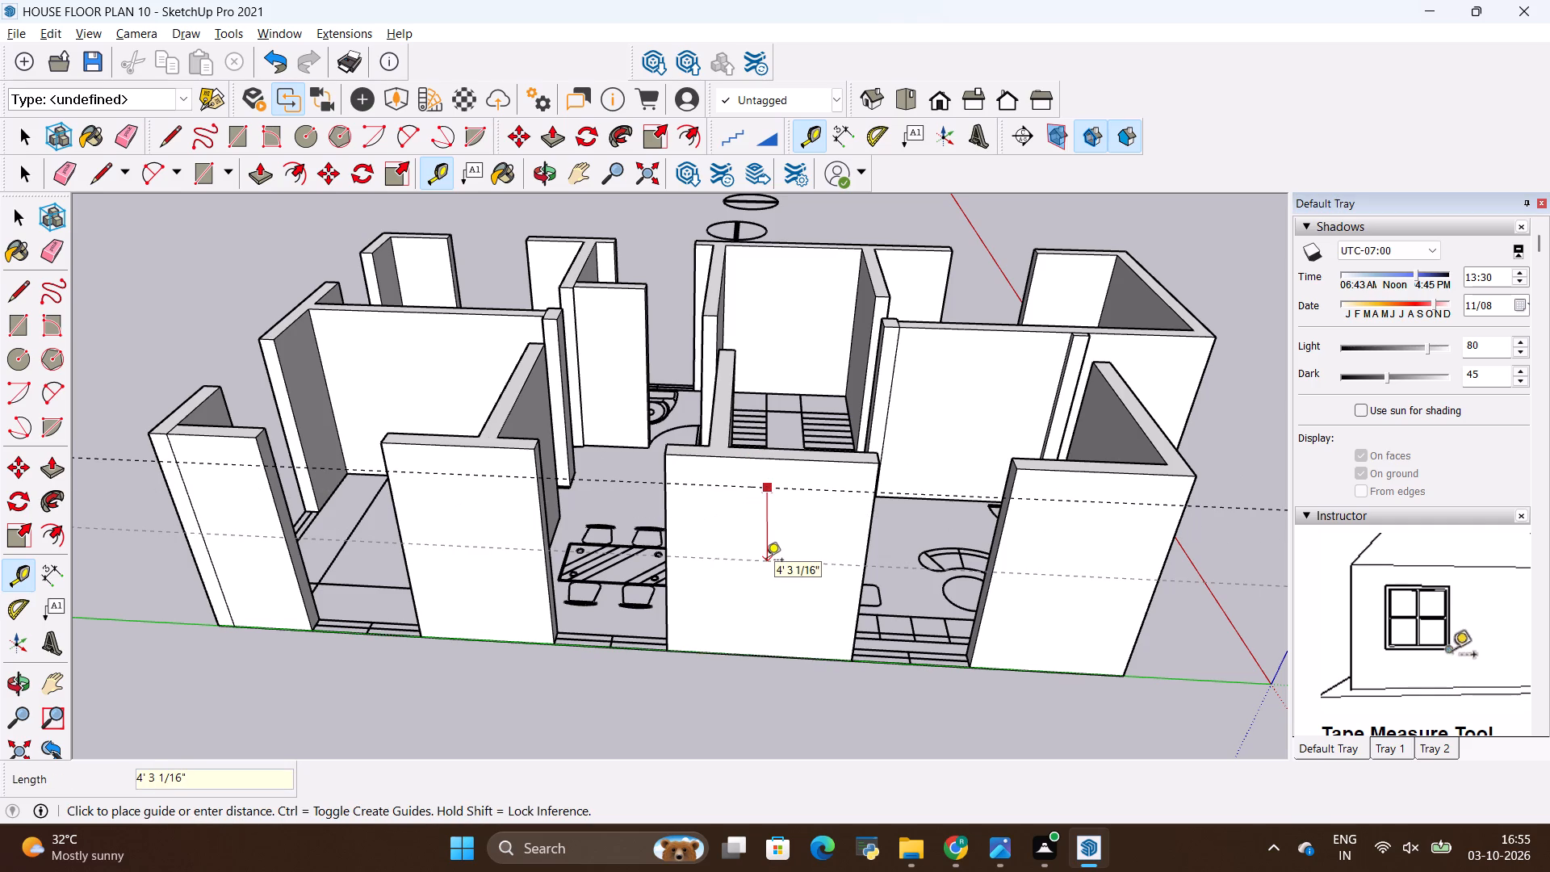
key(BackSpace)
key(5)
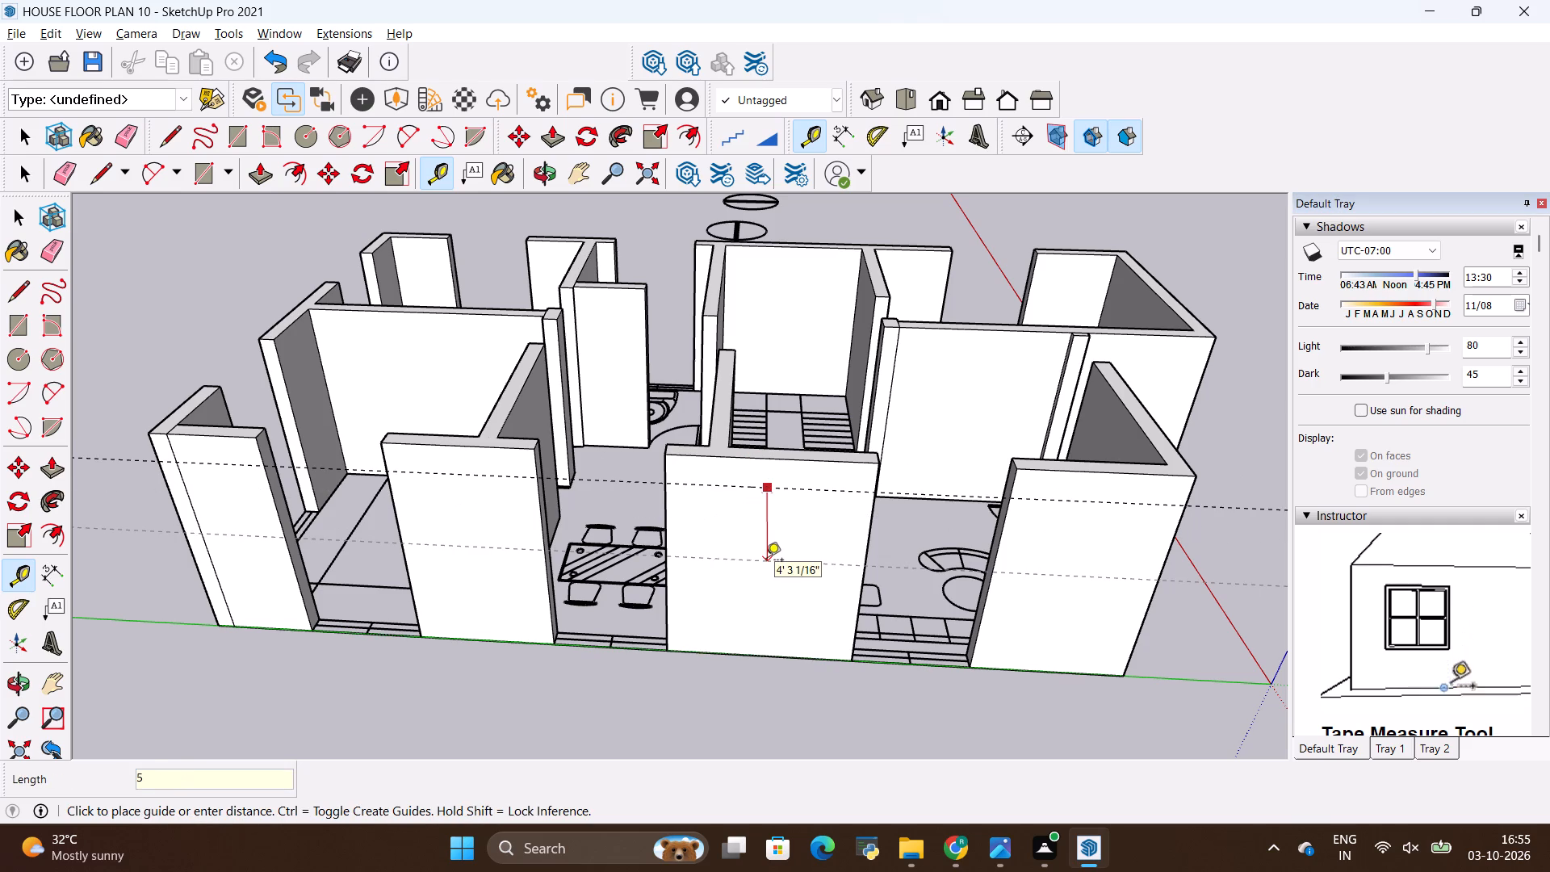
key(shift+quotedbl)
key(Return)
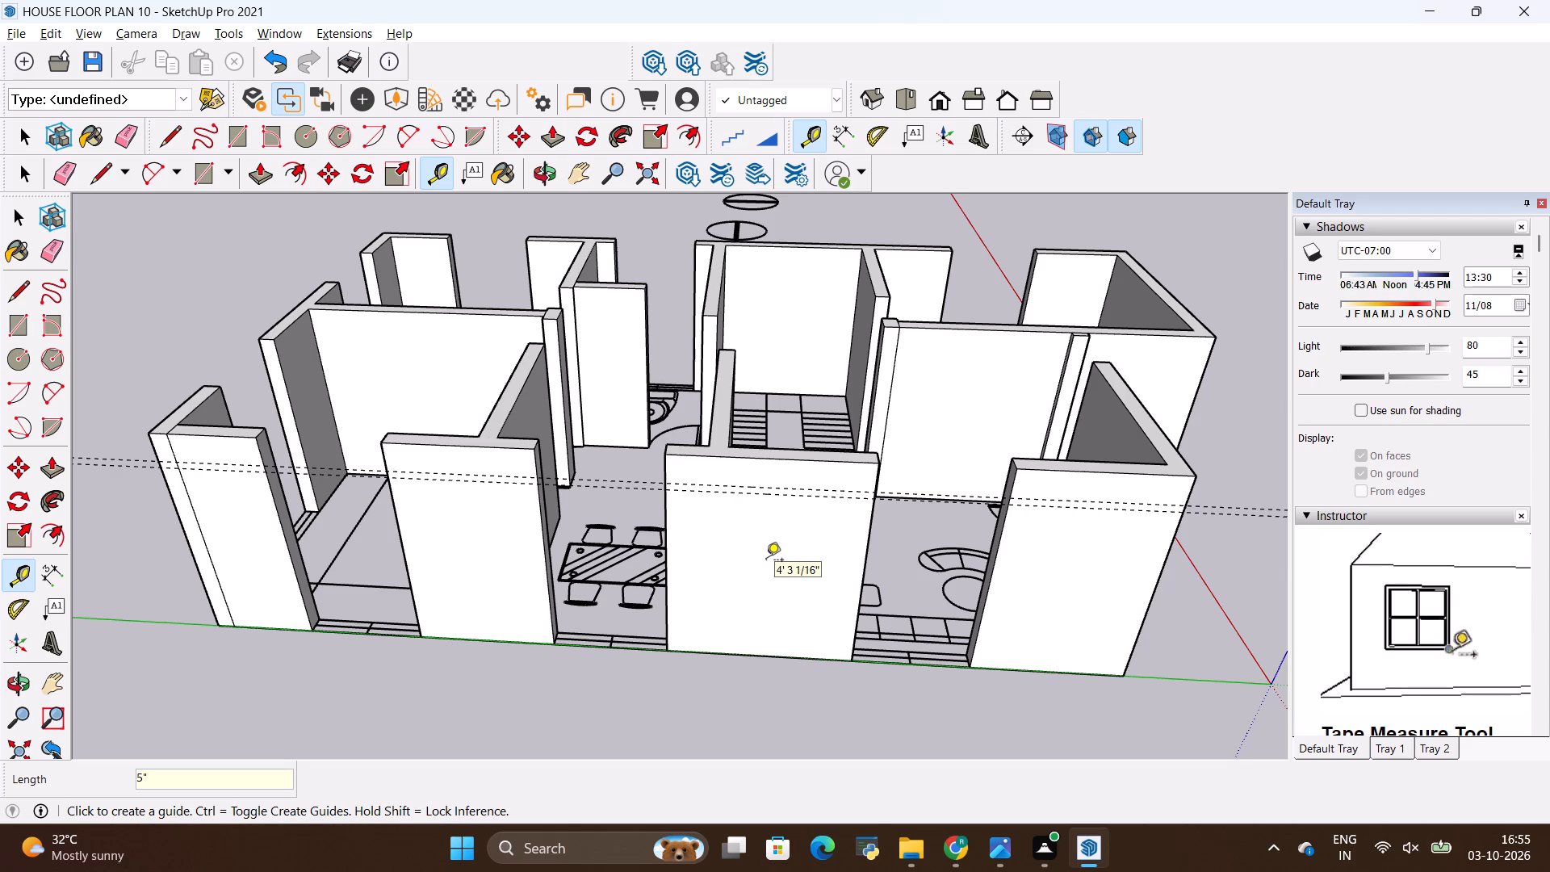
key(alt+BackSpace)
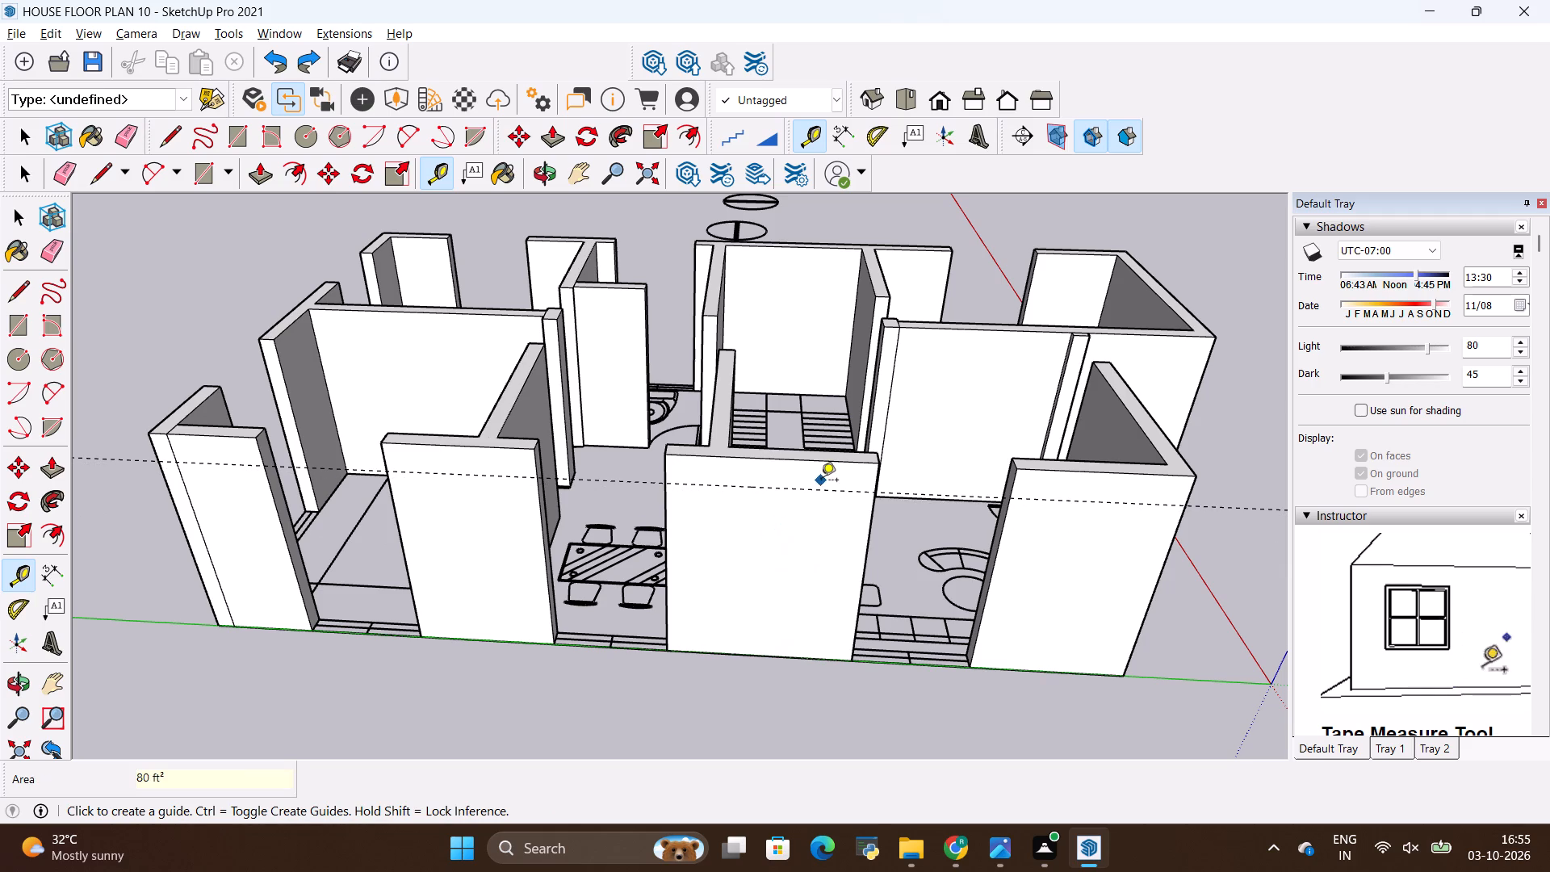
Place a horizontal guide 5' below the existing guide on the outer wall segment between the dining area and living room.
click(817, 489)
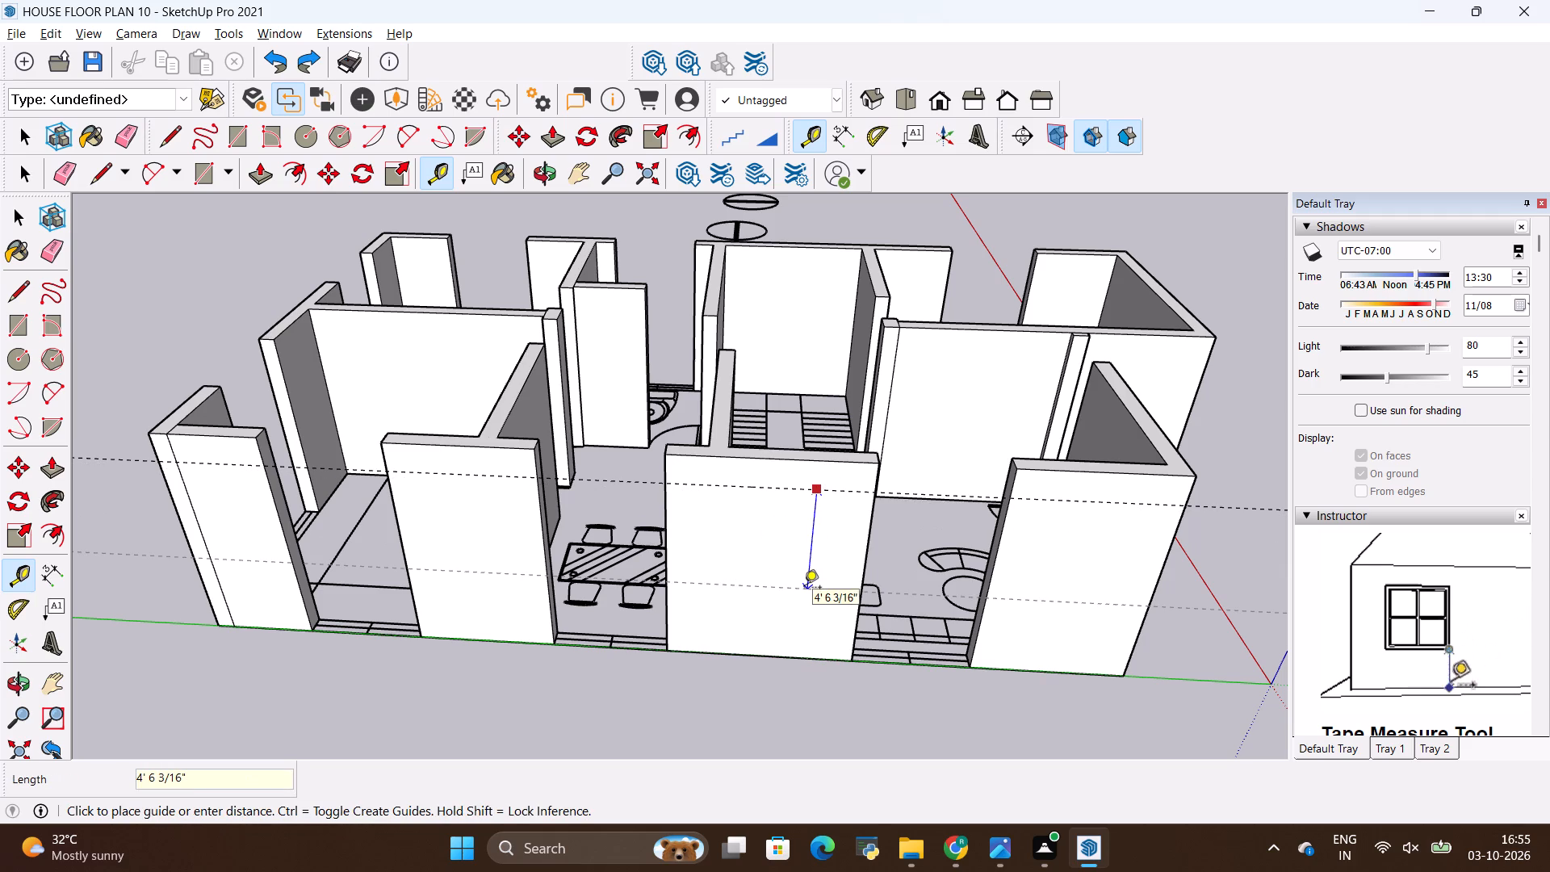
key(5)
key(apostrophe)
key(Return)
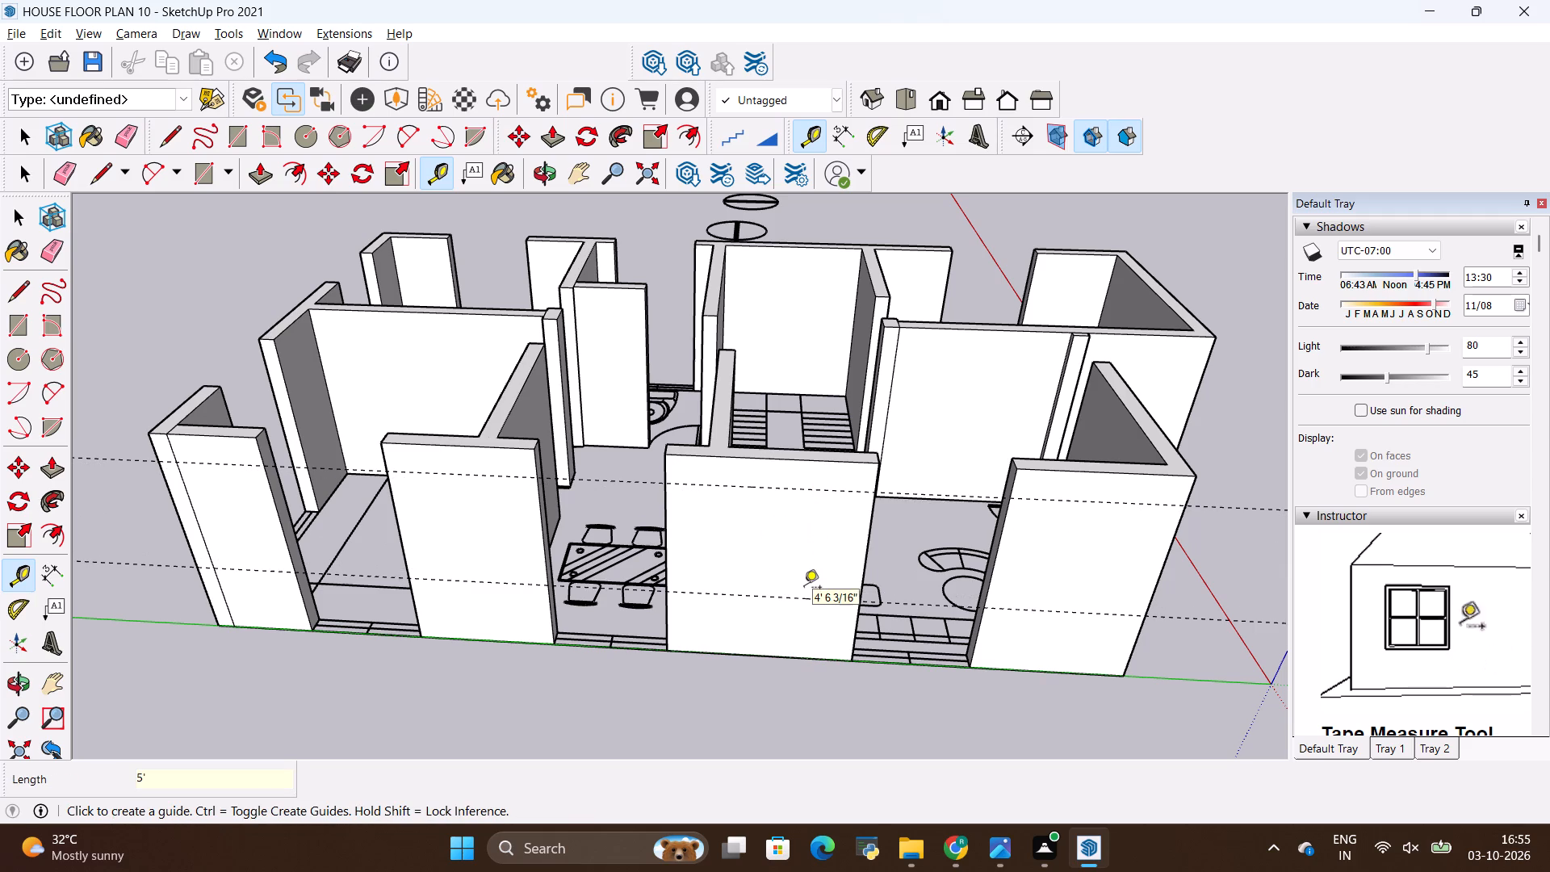
Erase both horizontal guides running along the outer wall.
scroll(528, 516, up, 1)
scroll(497, 578, up, 2)
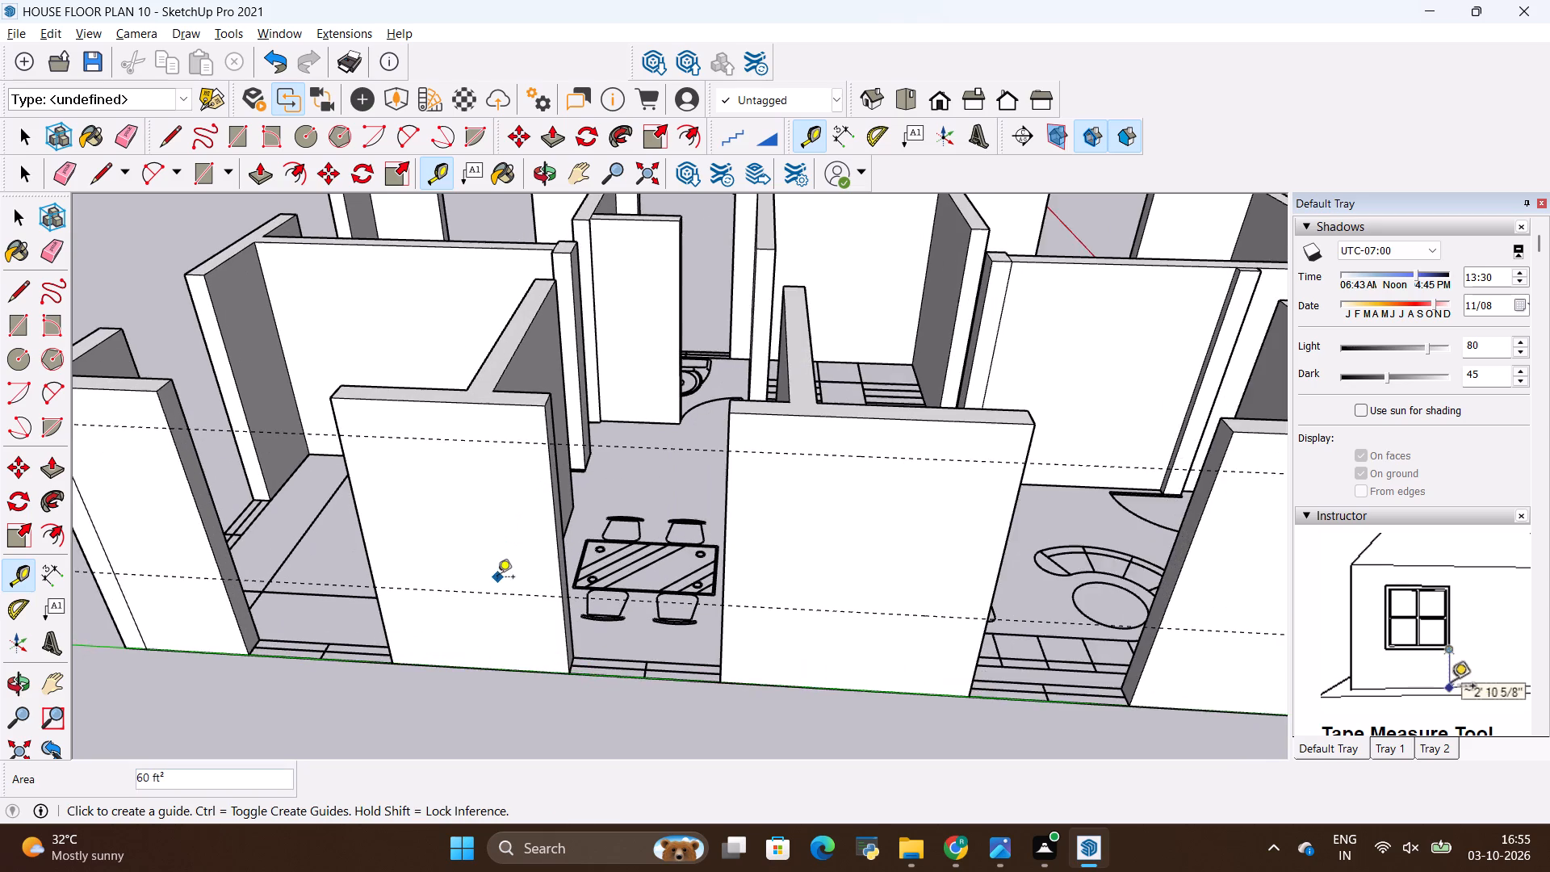
scroll(500, 587, up, 2)
scroll(500, 587, down, 4)
middle_drag(817, 586, 728, 618)
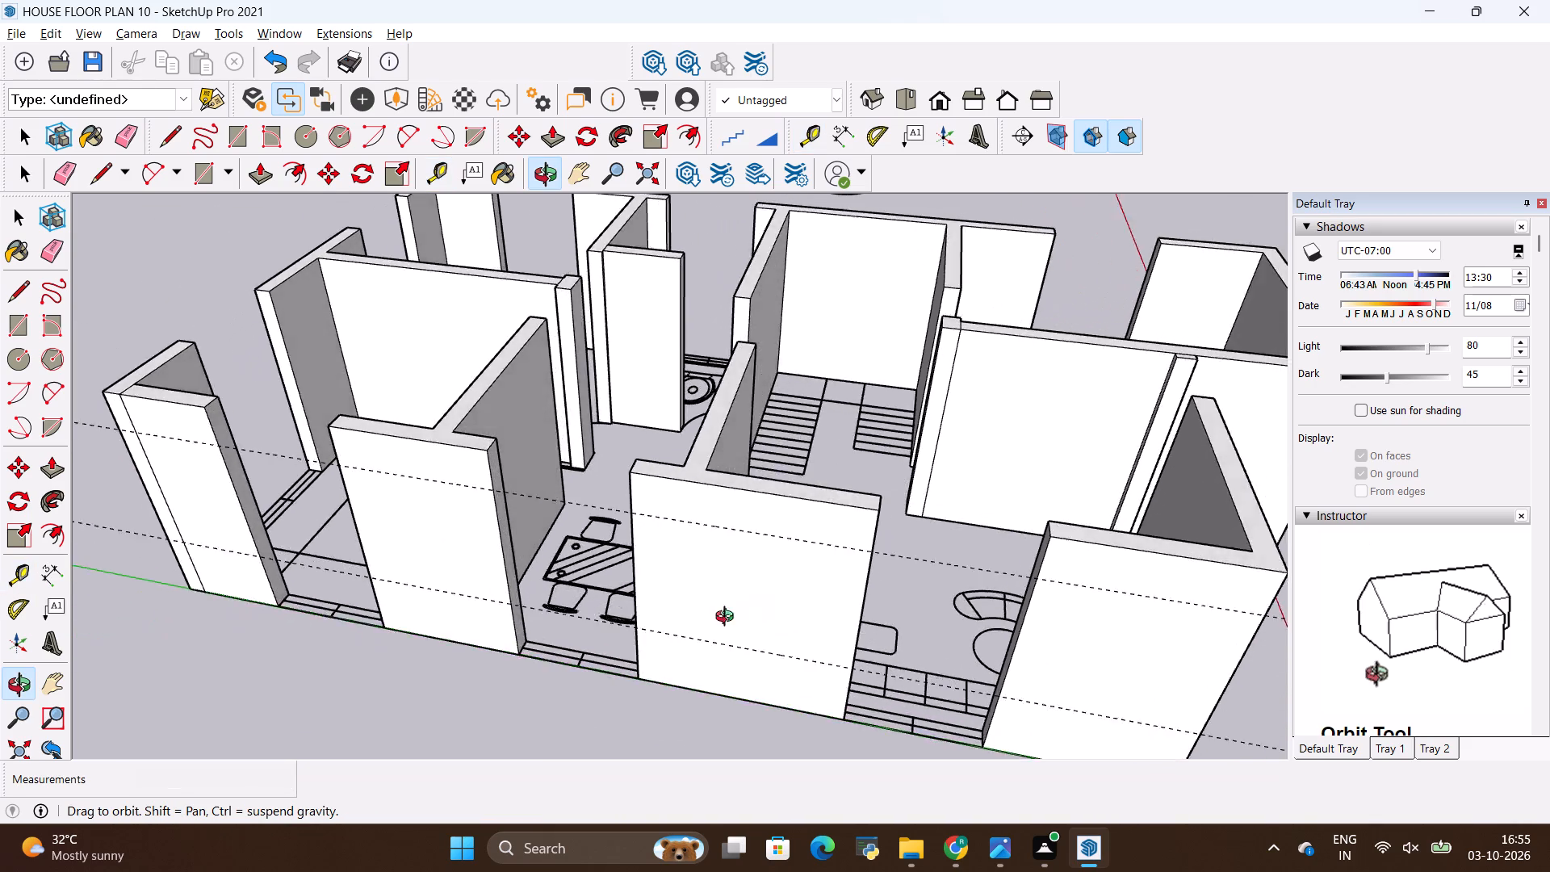
middle_drag(728, 618, 831, 506)
middle_drag(823, 485, 827, 446)
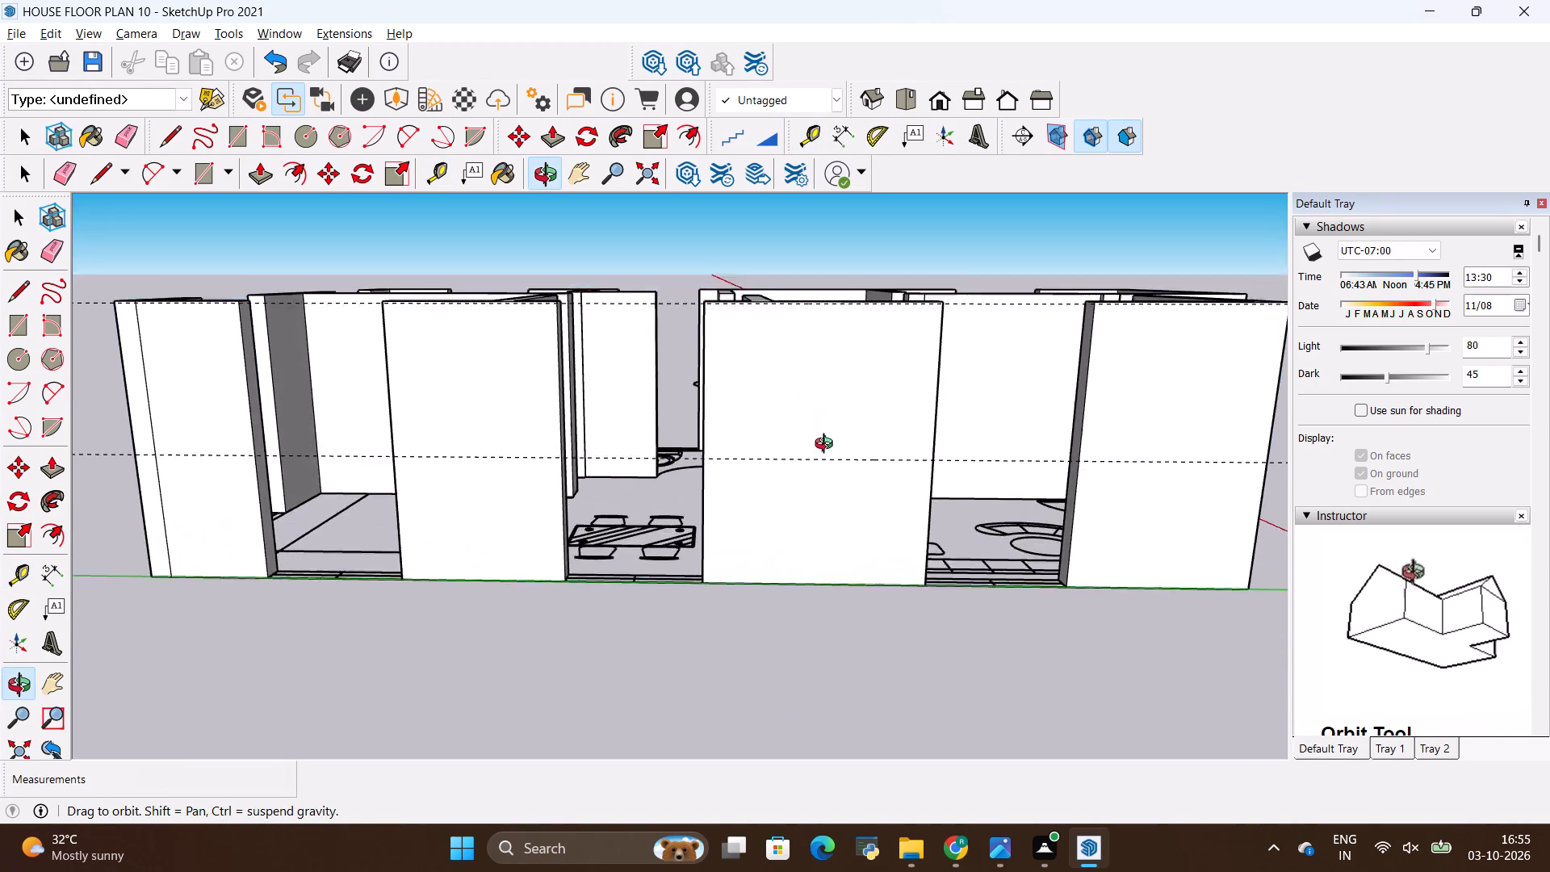
middle_drag(827, 446, 458, 619)
middle_drag(459, 619, 429, 616)
key(e)
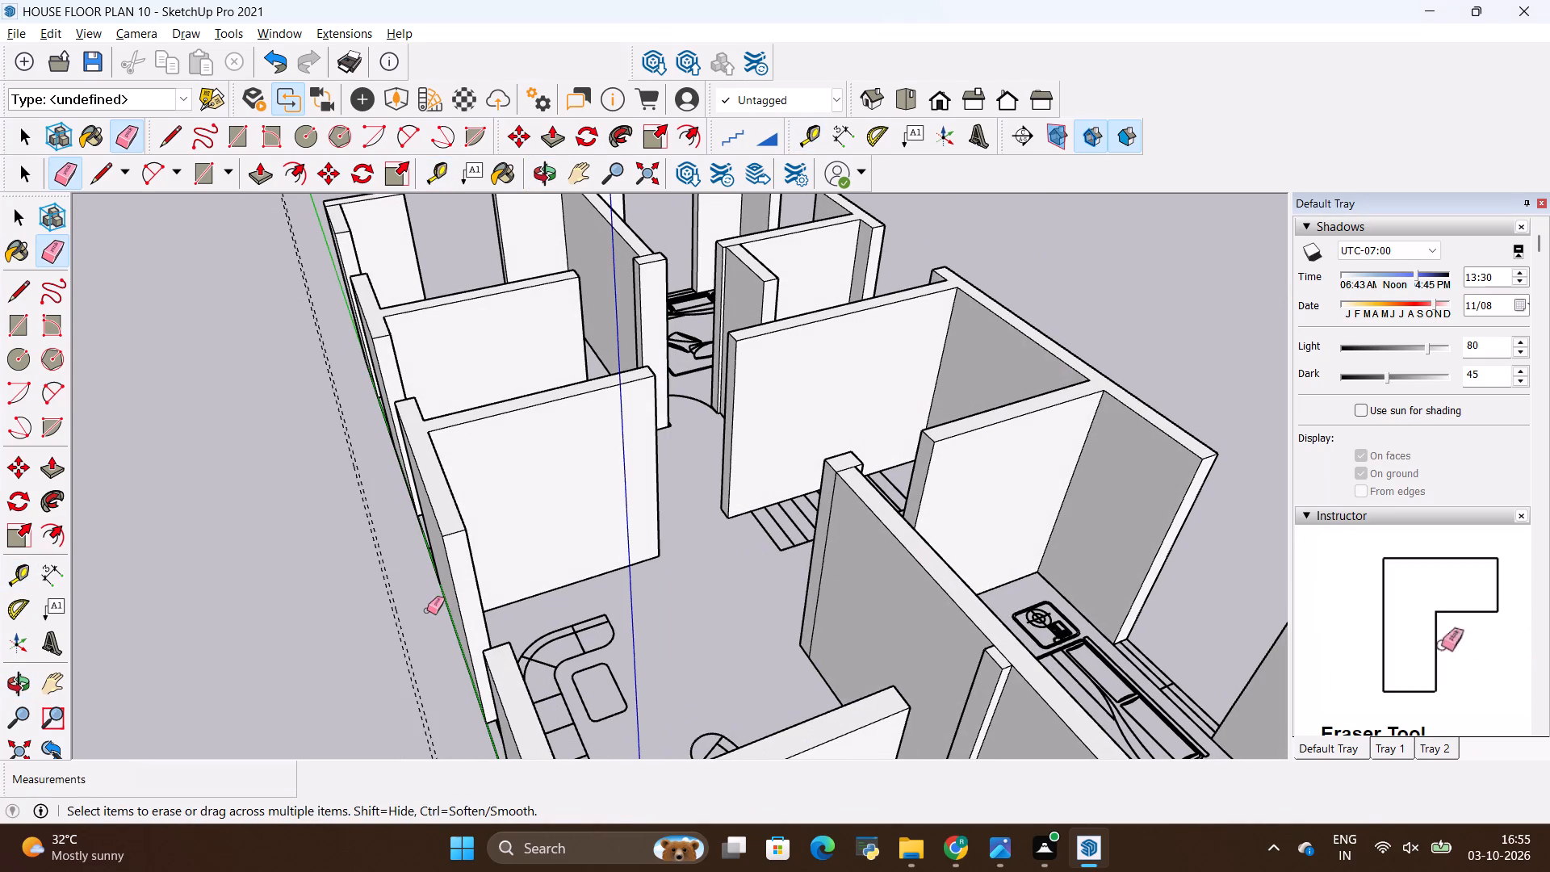
drag(425, 610, 379, 658)
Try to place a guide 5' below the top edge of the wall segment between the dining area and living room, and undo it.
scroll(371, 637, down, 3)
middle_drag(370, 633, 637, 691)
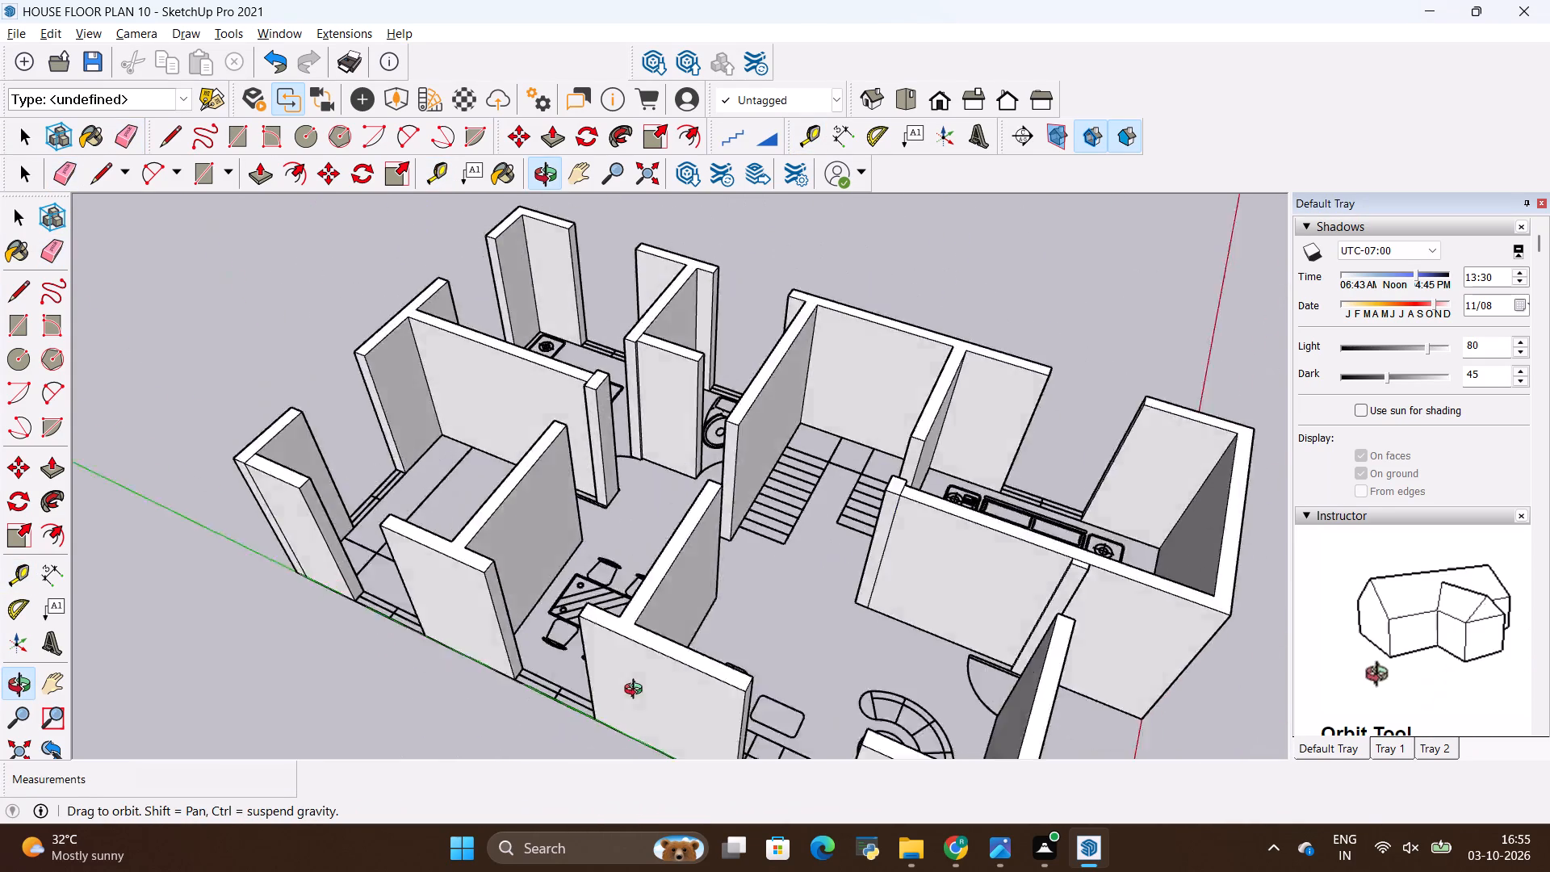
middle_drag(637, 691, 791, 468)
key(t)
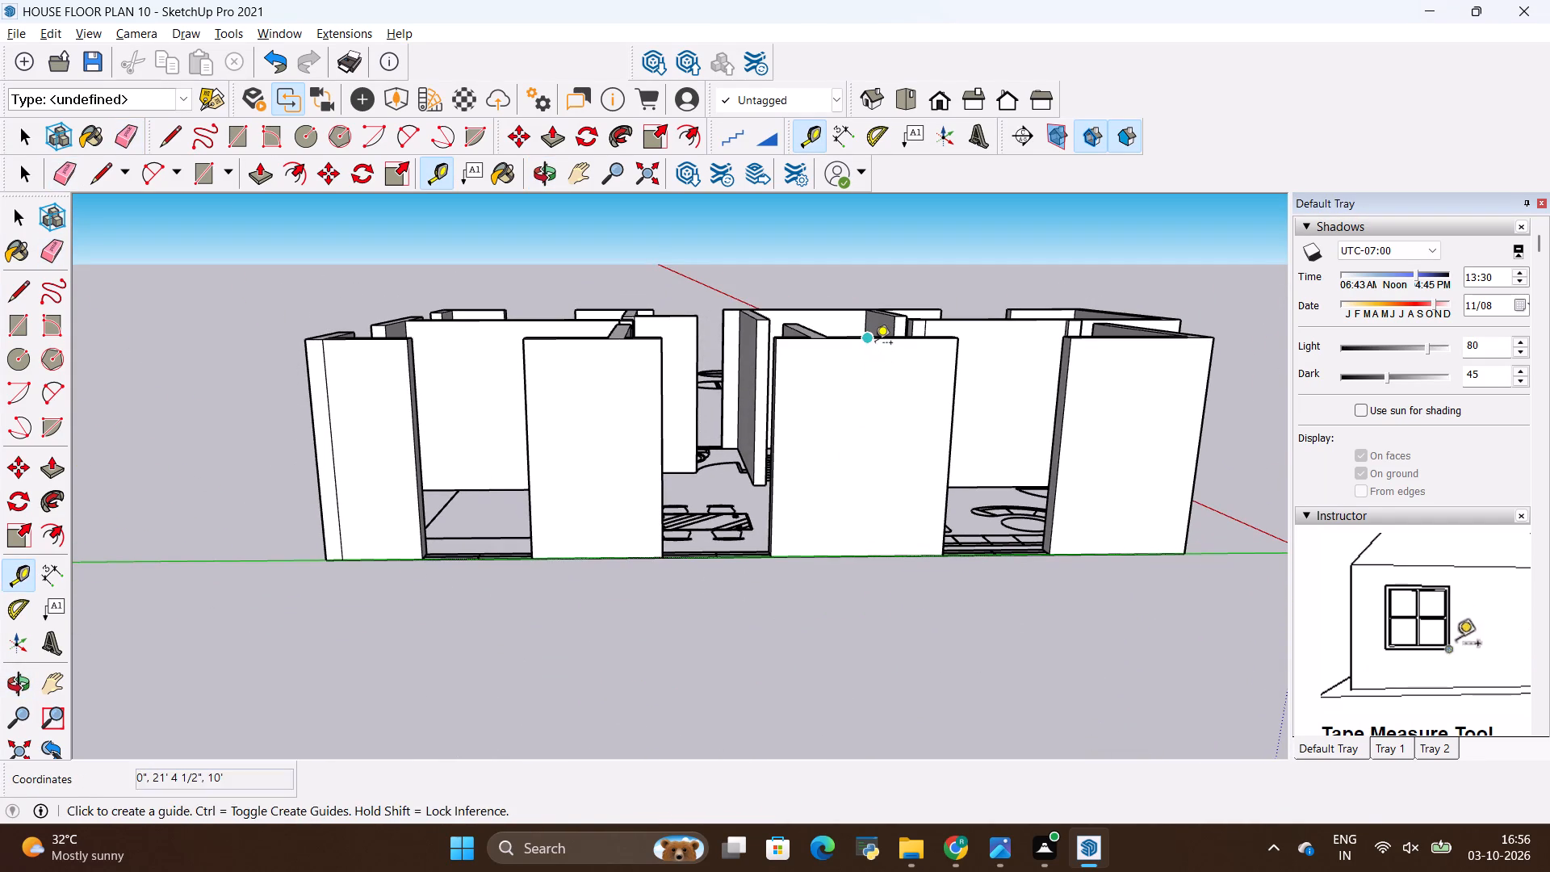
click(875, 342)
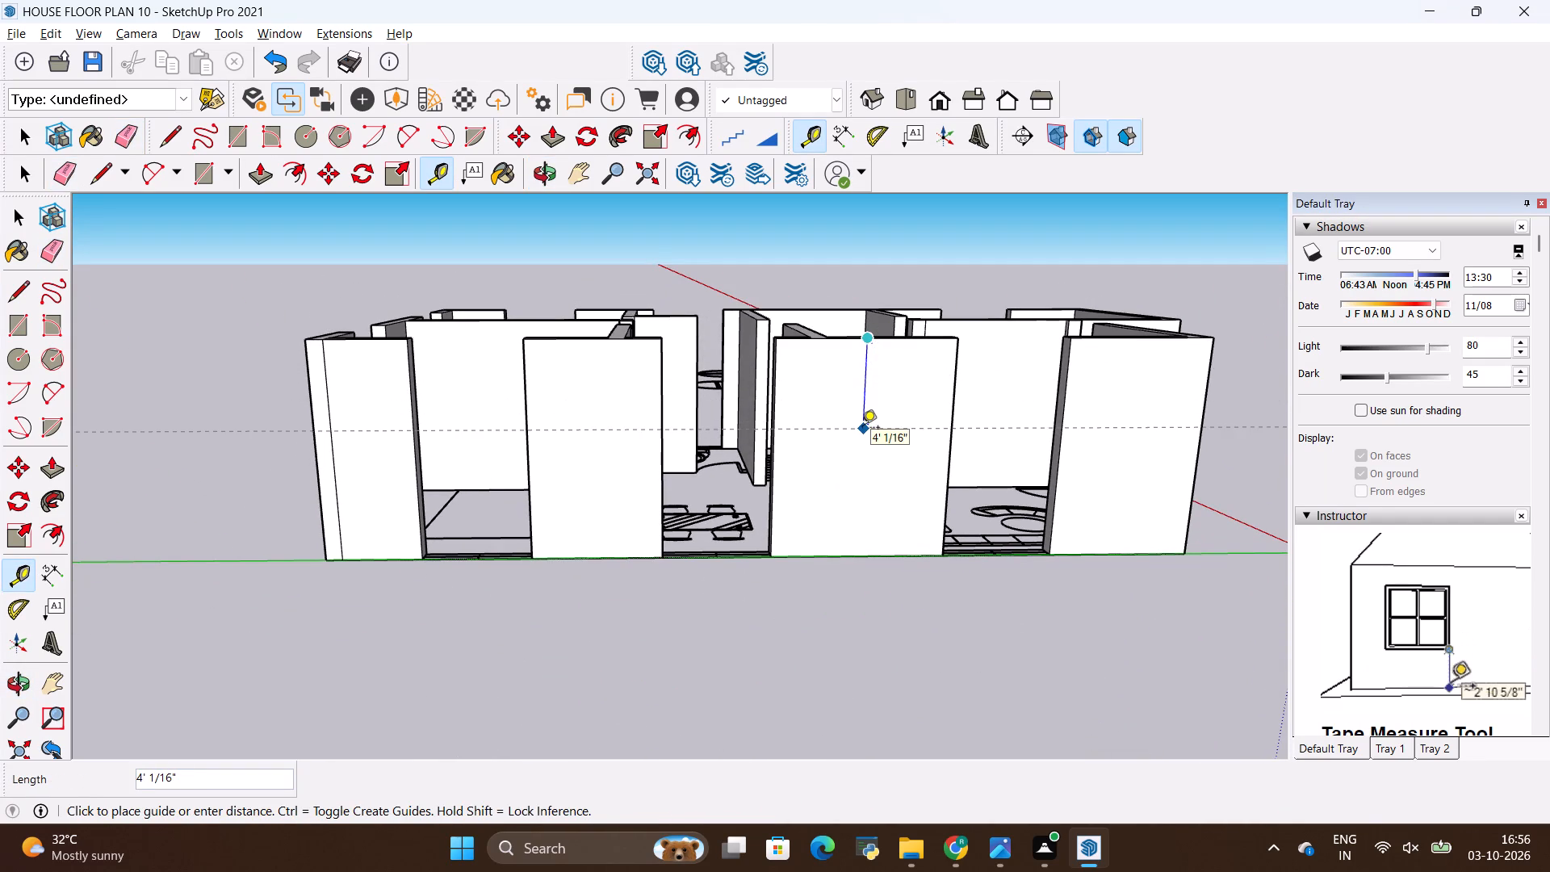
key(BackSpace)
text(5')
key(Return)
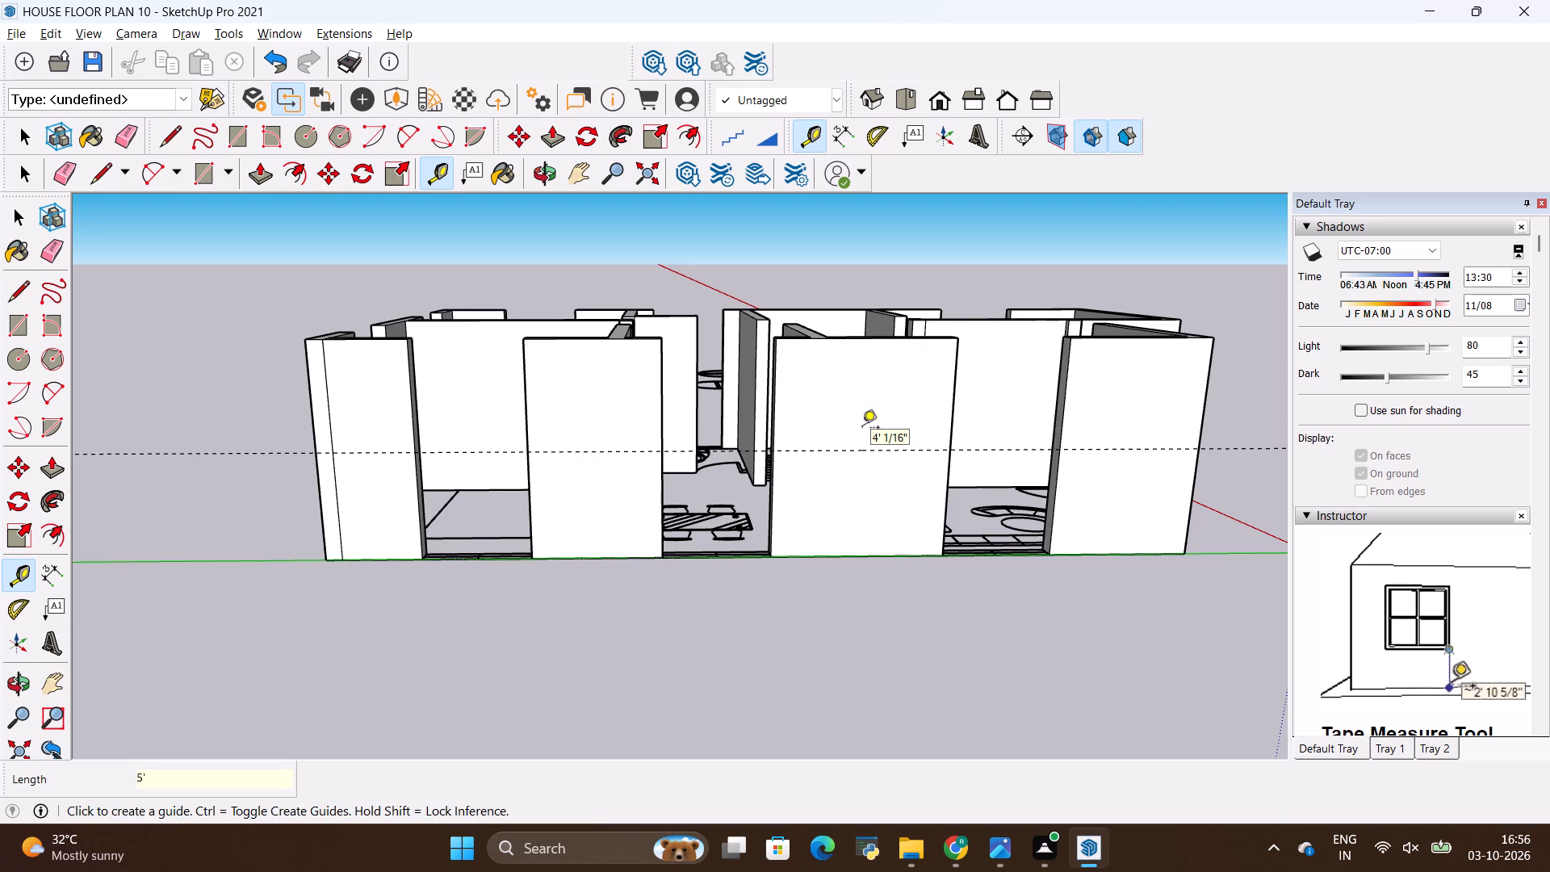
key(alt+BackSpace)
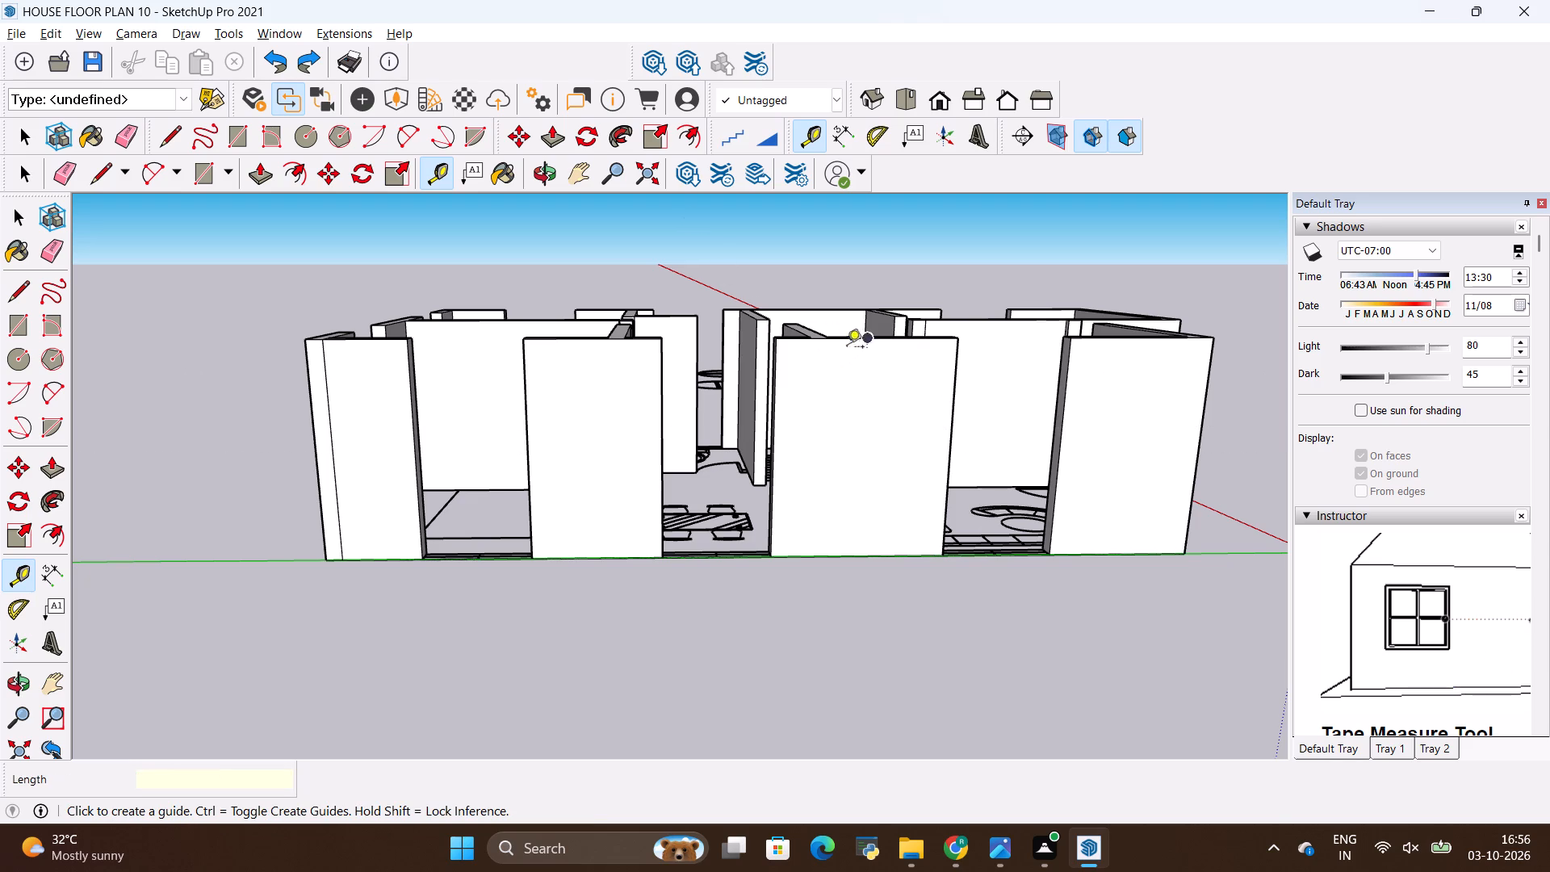
Place two horizontal guides on the outer wall segment between the dining area and living room: 2' below its top edge and 5' below that guide.
click(850, 336)
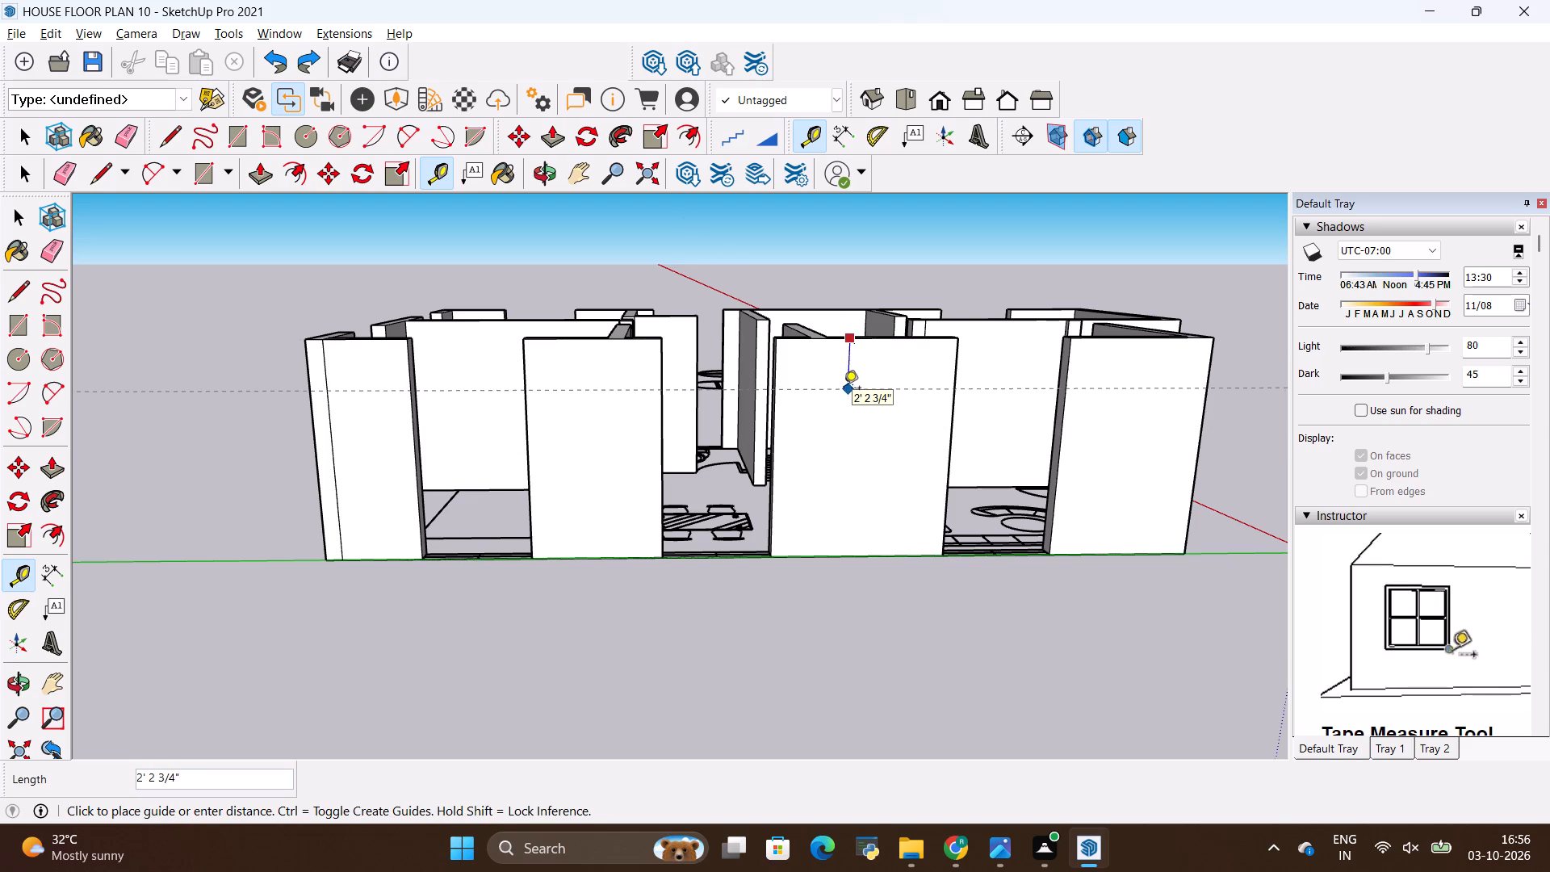
key(BackSpace)
text(2')
key(Return)
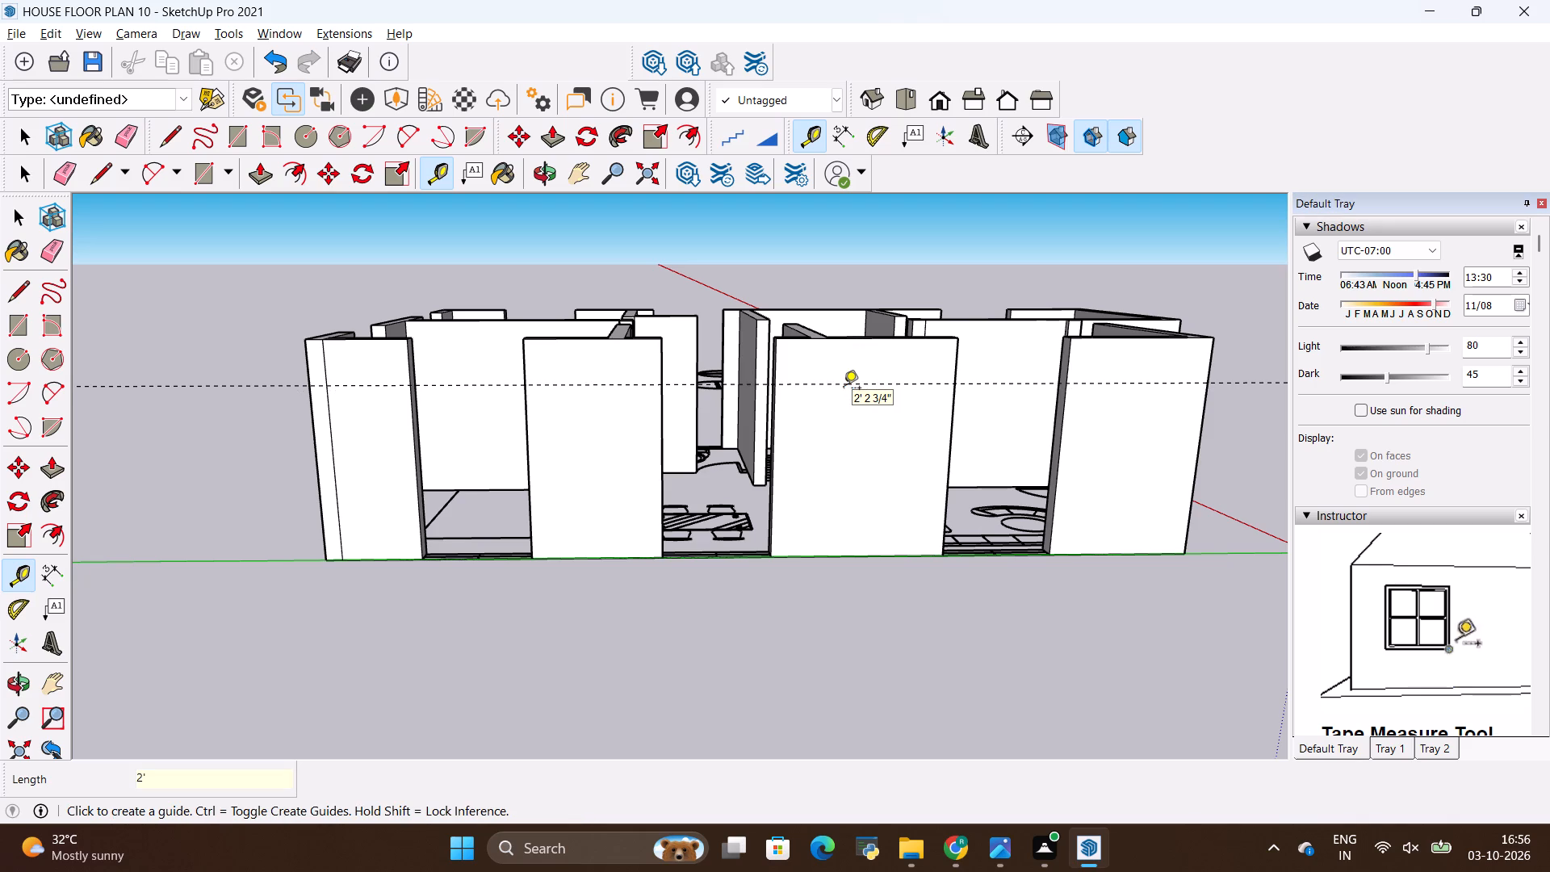
click(852, 387)
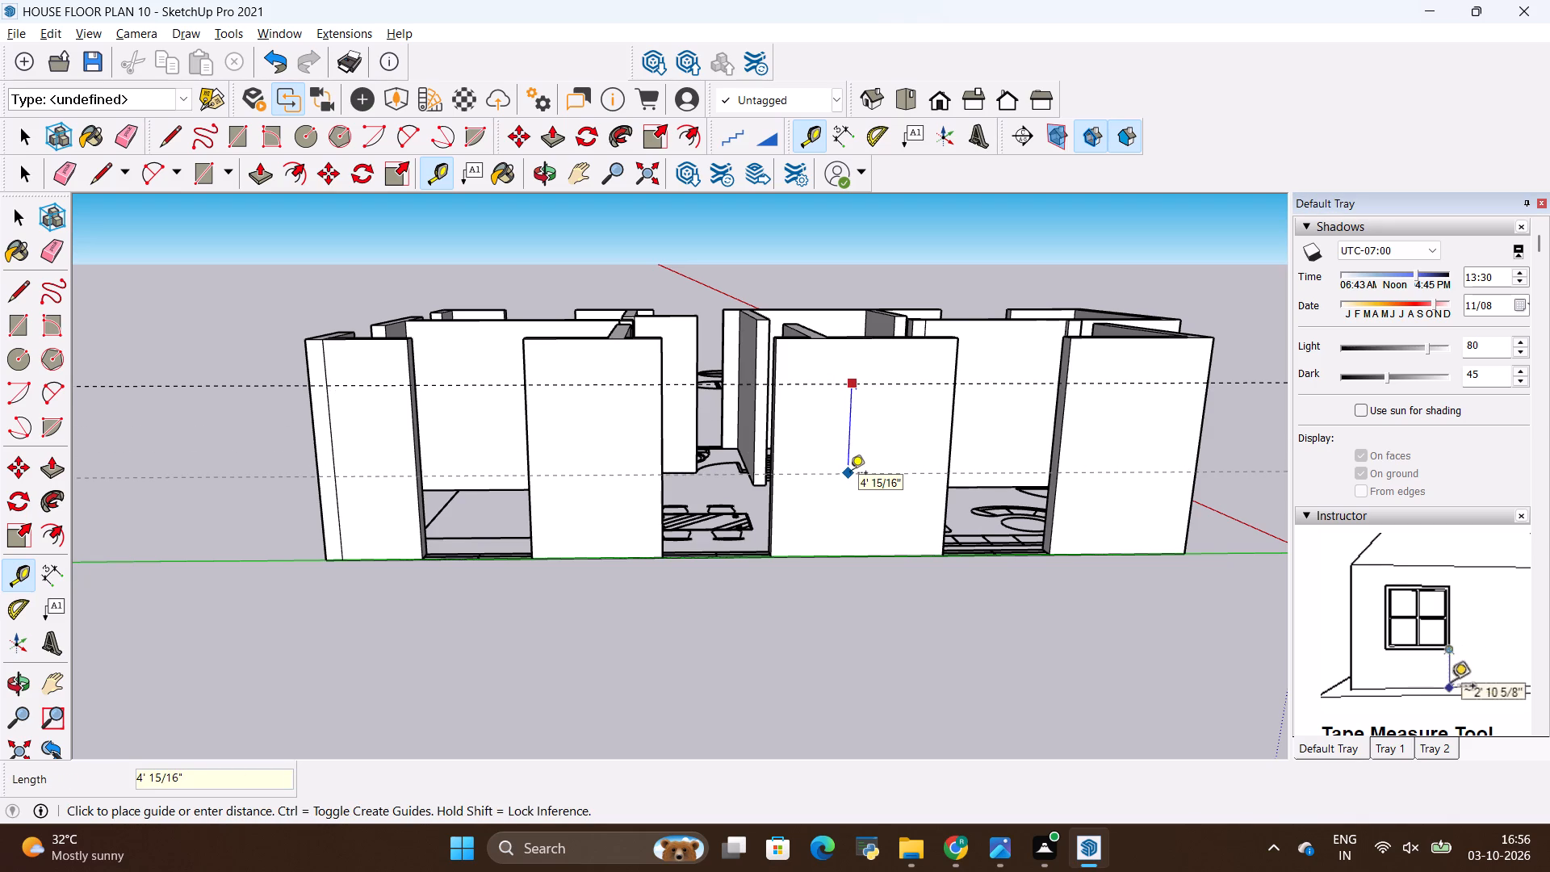
key(BackSpace)
text(5')
key(Return)
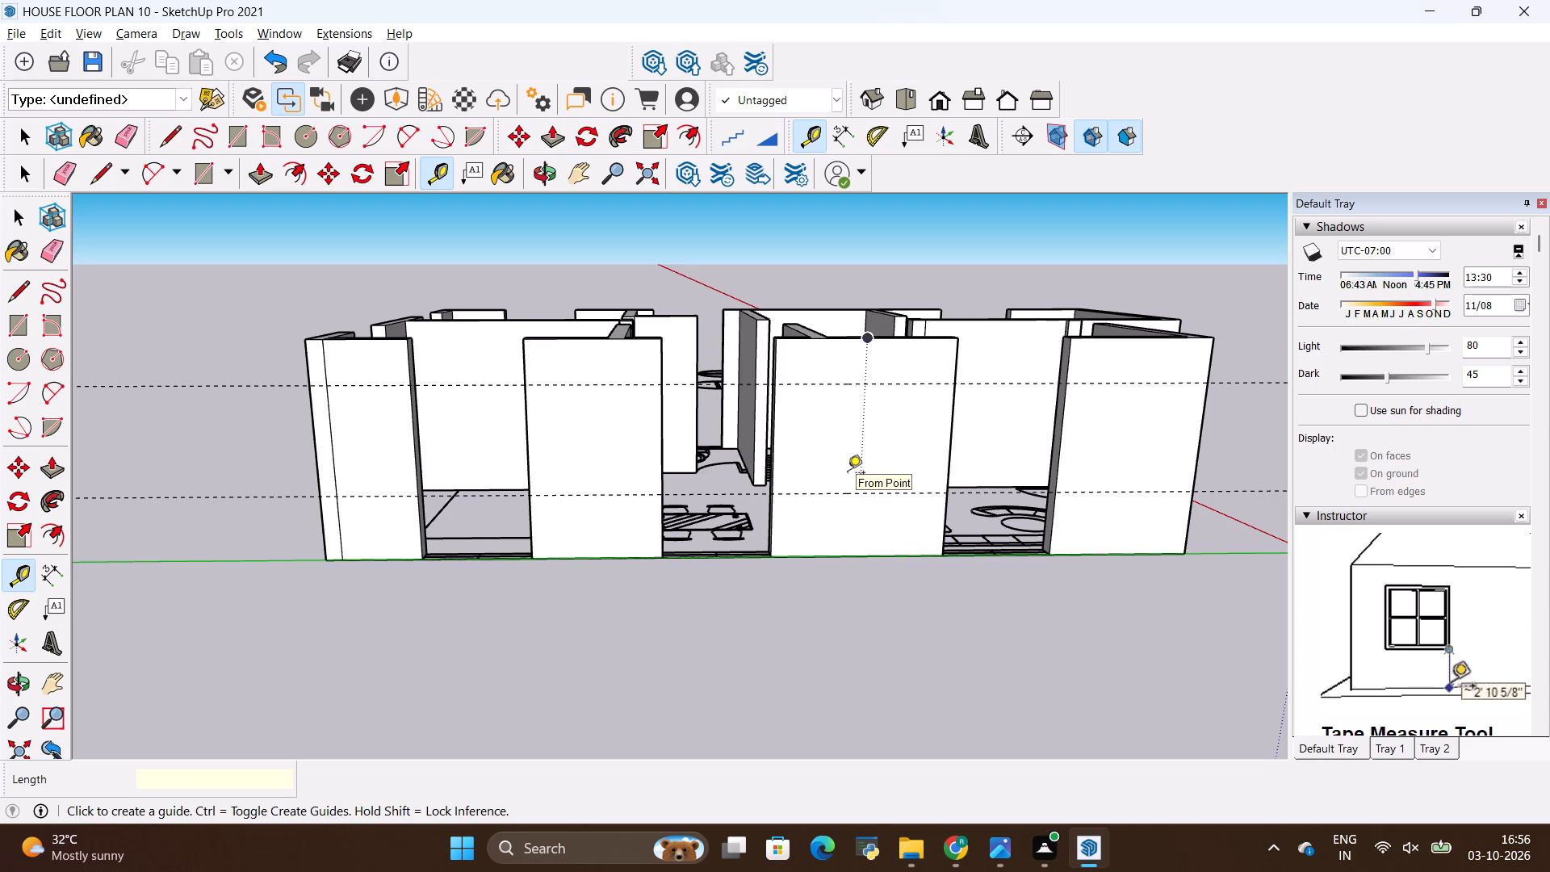
Draw two 9" lines across the end face of the far corner outer wall segment, at the lower and upper guide heights.
key(l)
middle_drag(845, 476, 638, 529)
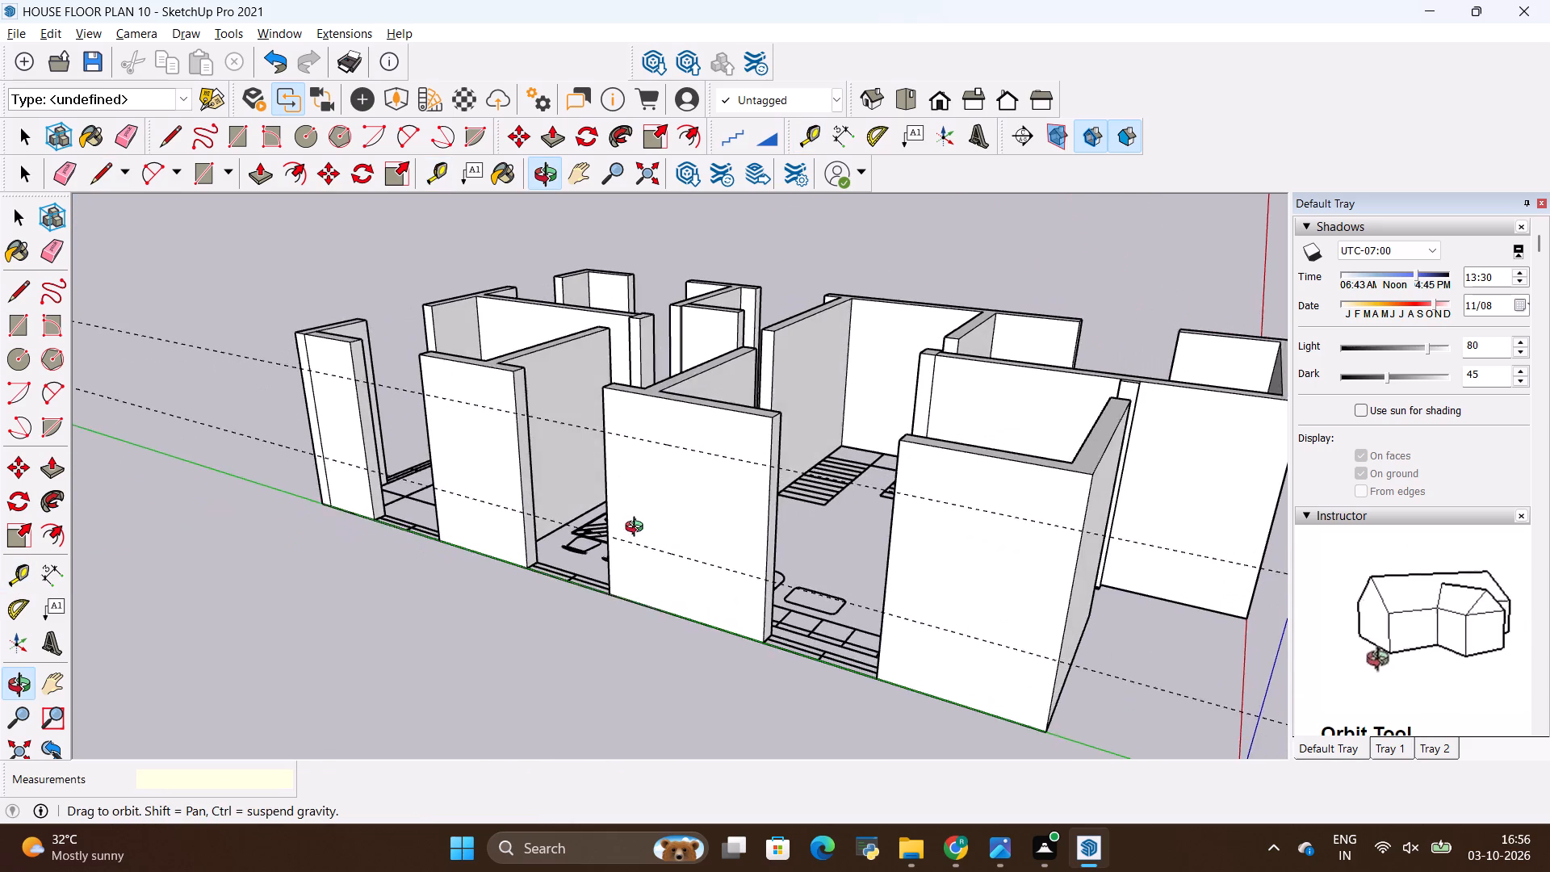
middle_drag(638, 529, 636, 530)
scroll(379, 429, up, 11)
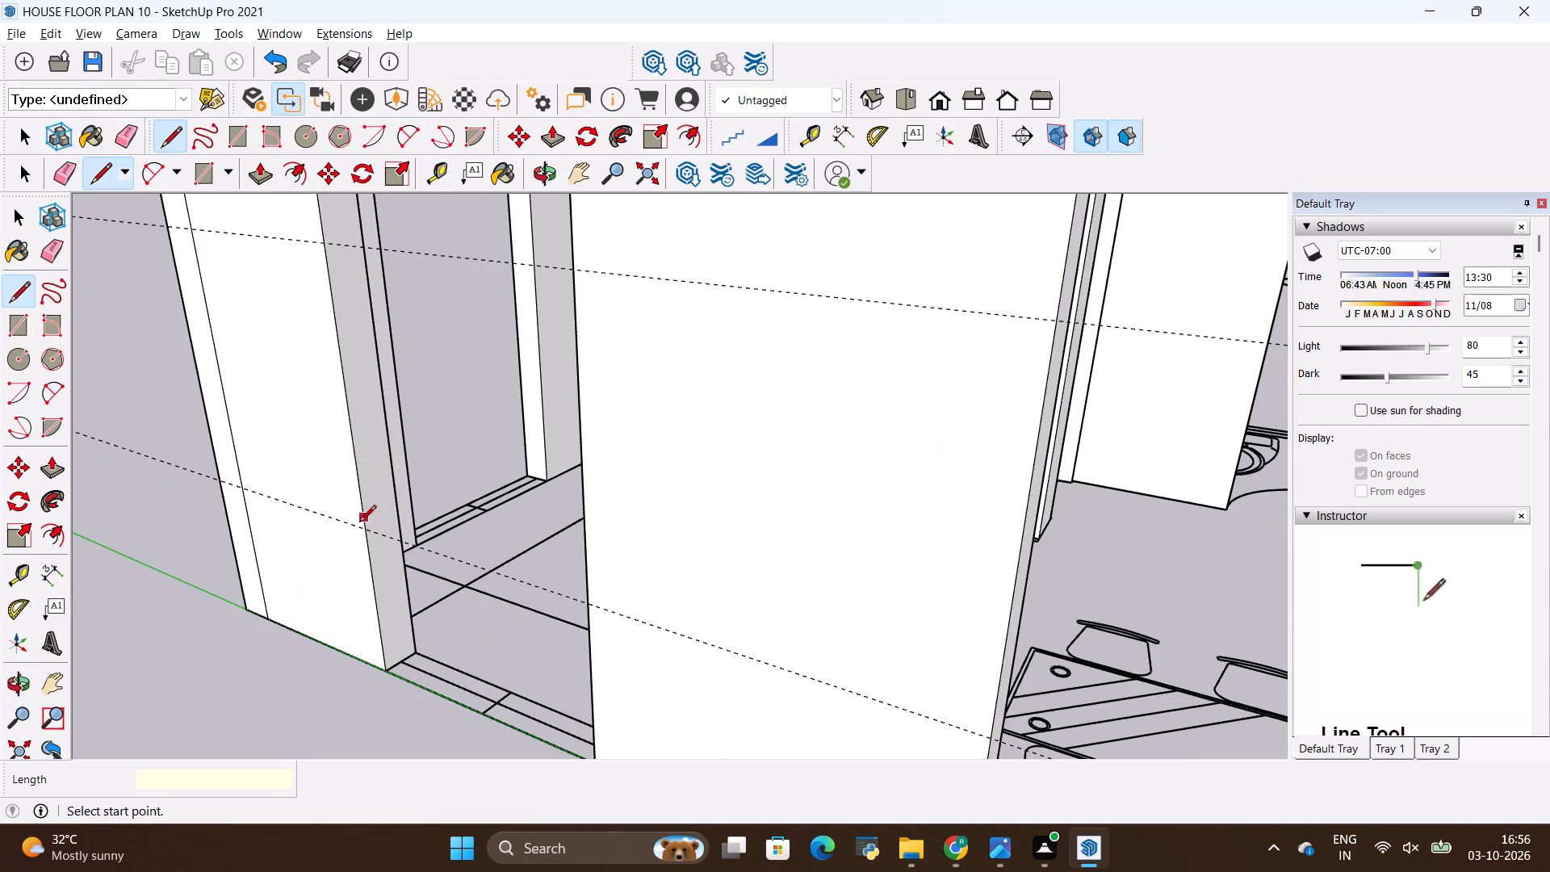
click(367, 531)
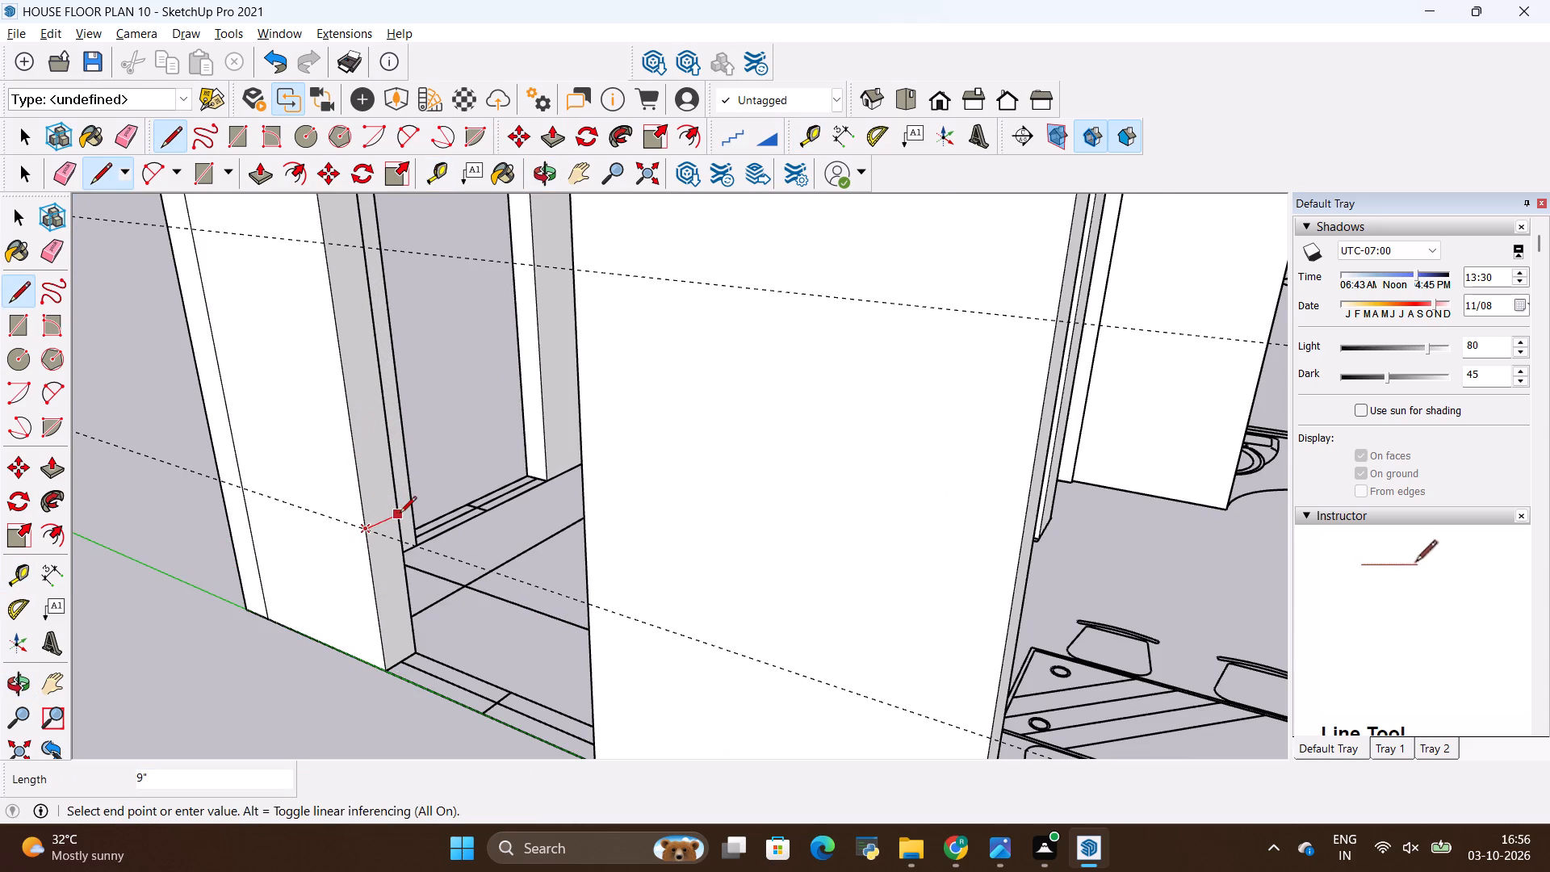
click(400, 514)
scroll(371, 496, down, 4)
scroll(350, 311, up, 7)
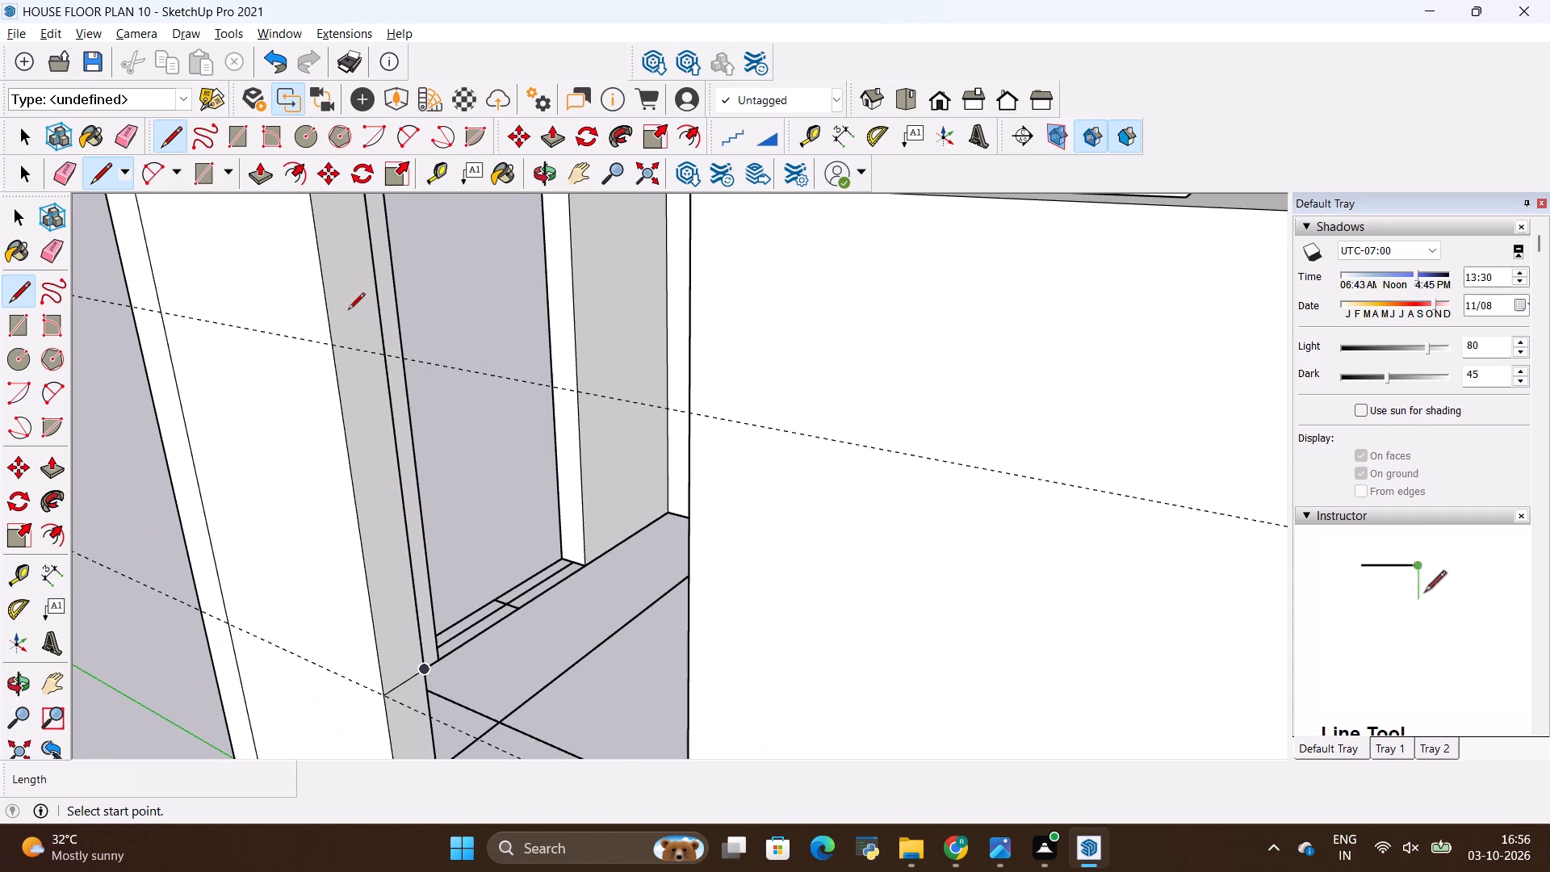
click(332, 346)
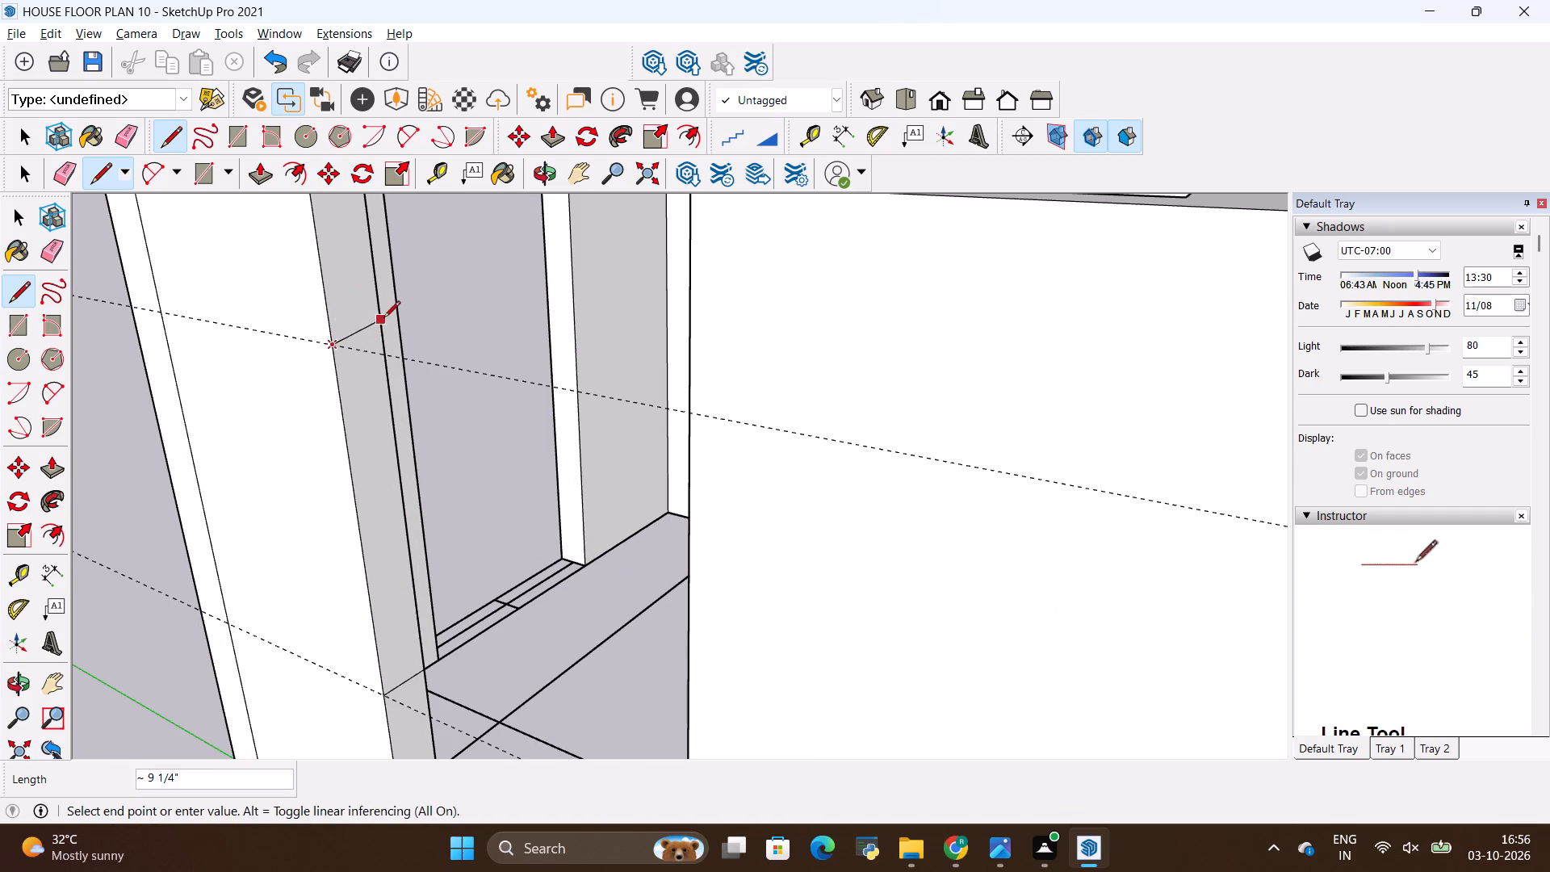
click(381, 325)
Draw two 9" lines at the upper and lower guide heights across the dining-opening end face of the neighbouring outer wall segment.
scroll(426, 437, down, 9)
scroll(601, 465, up, 6)
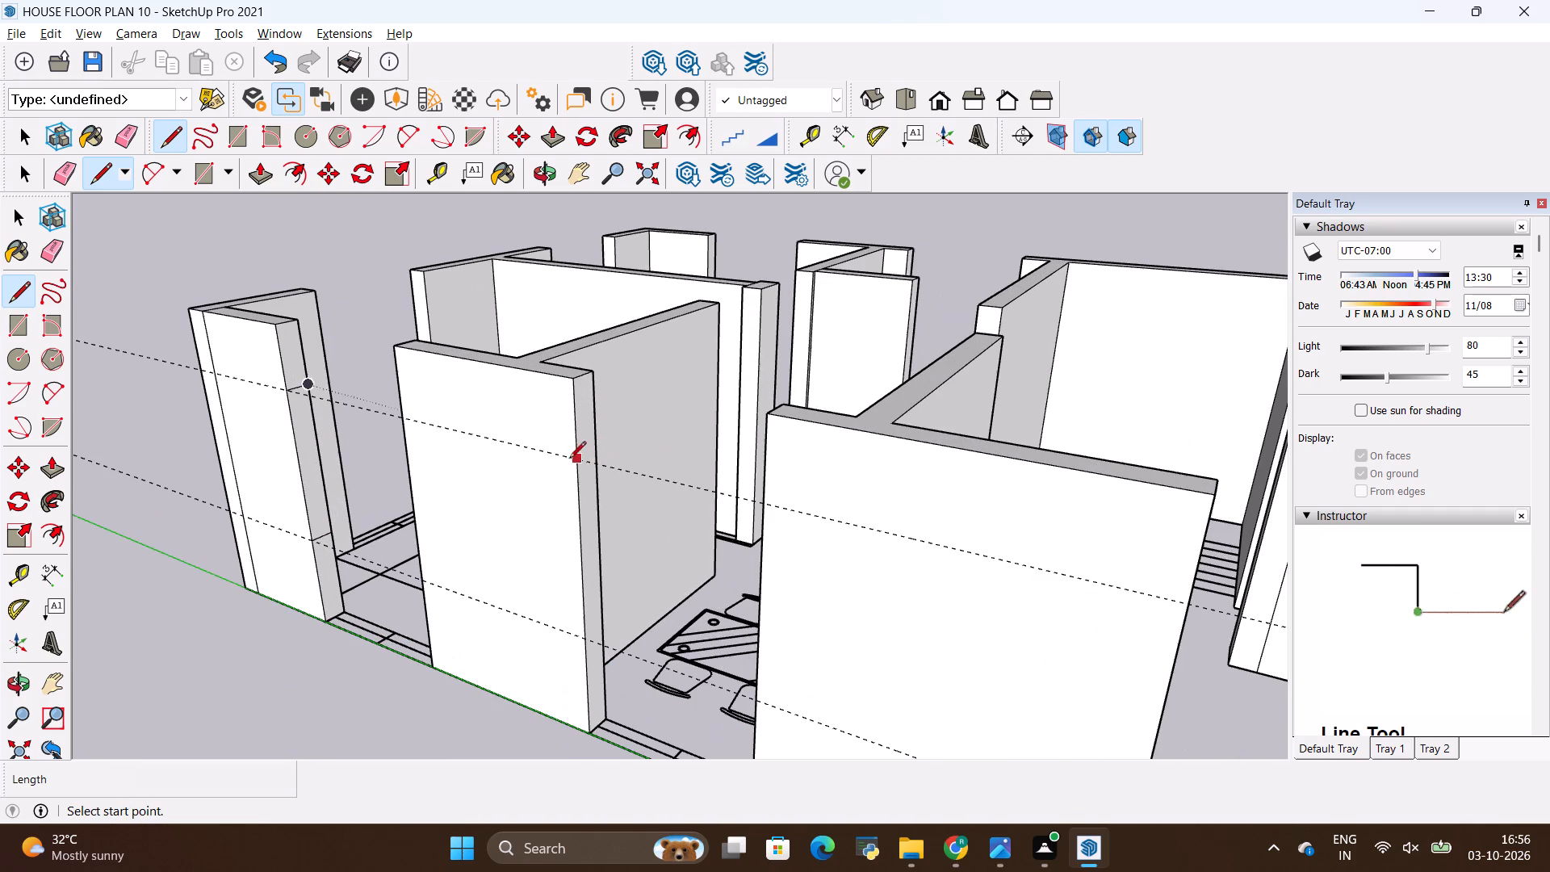
click(578, 460)
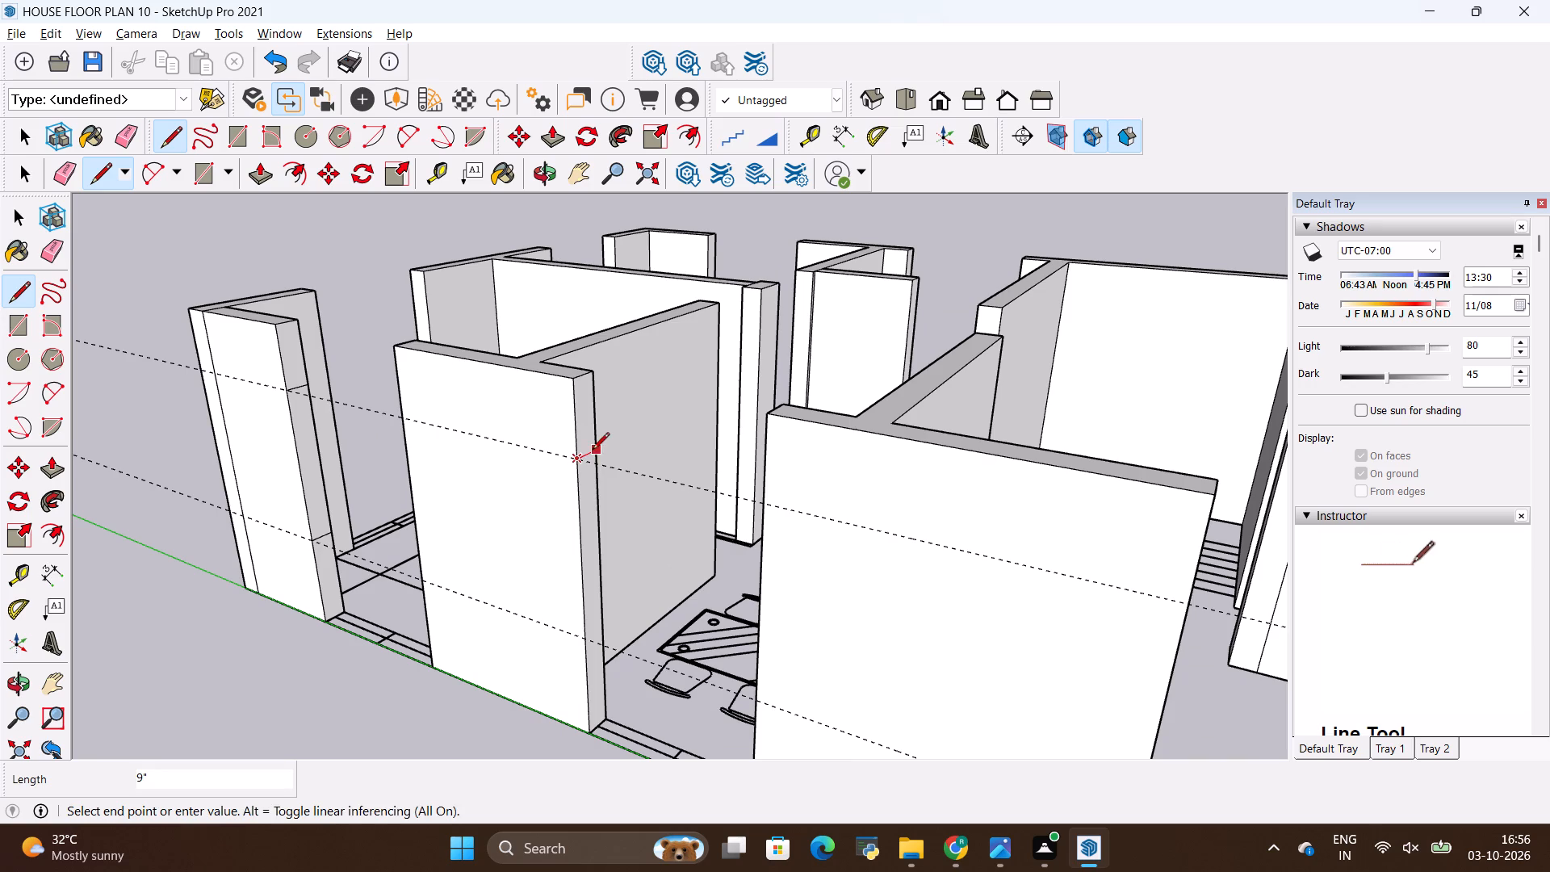
click(593, 451)
scroll(600, 670, up, 7)
scroll(600, 673, down, 3)
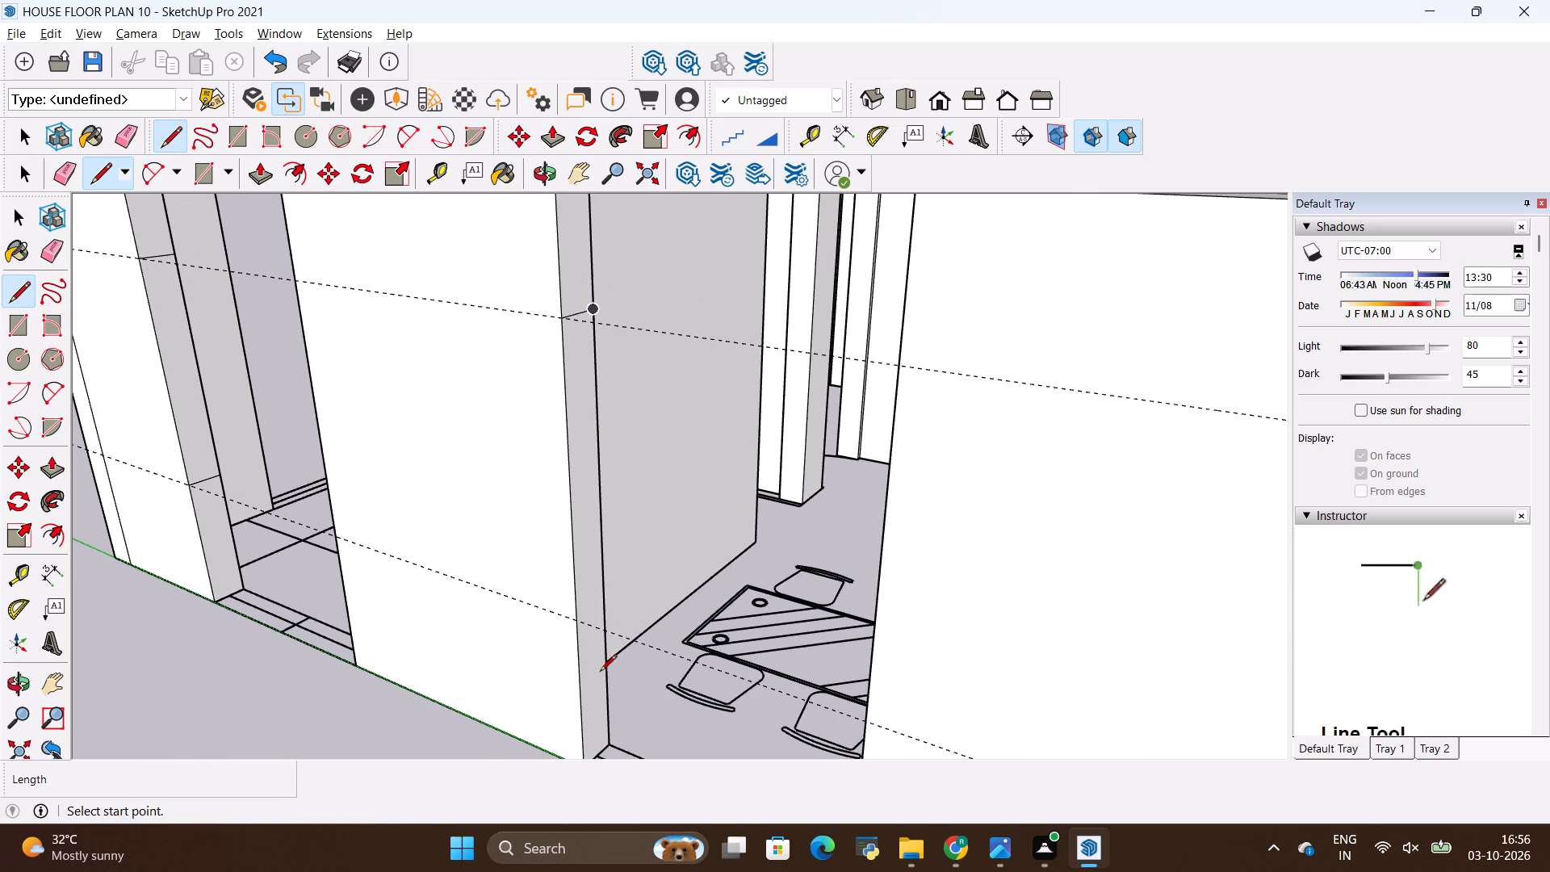
middle_drag(616, 422, 542, 429)
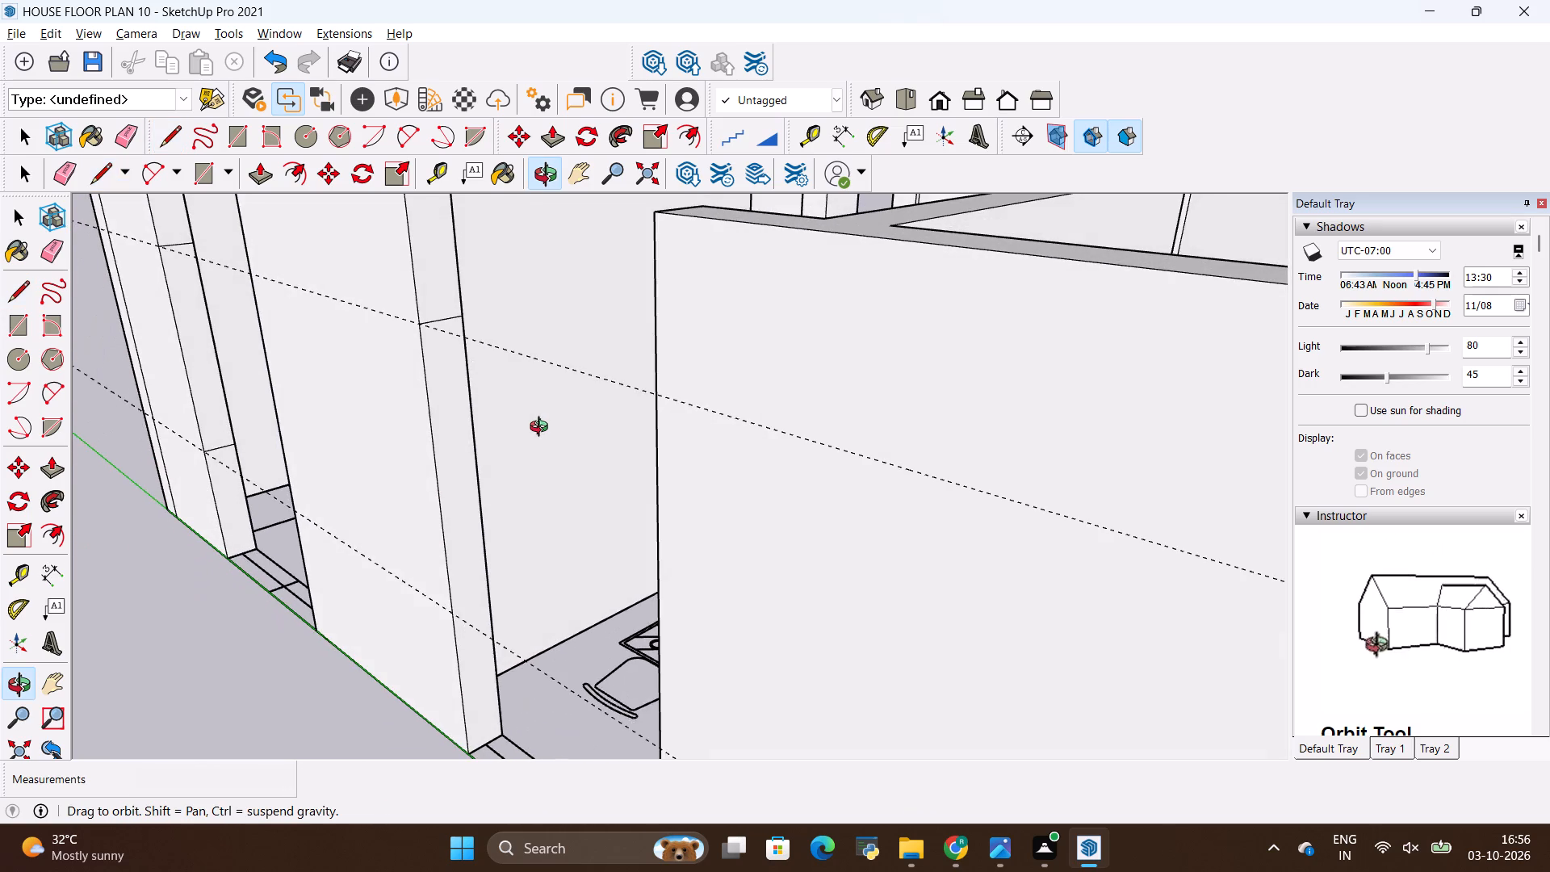
middle_drag(542, 429, 543, 420)
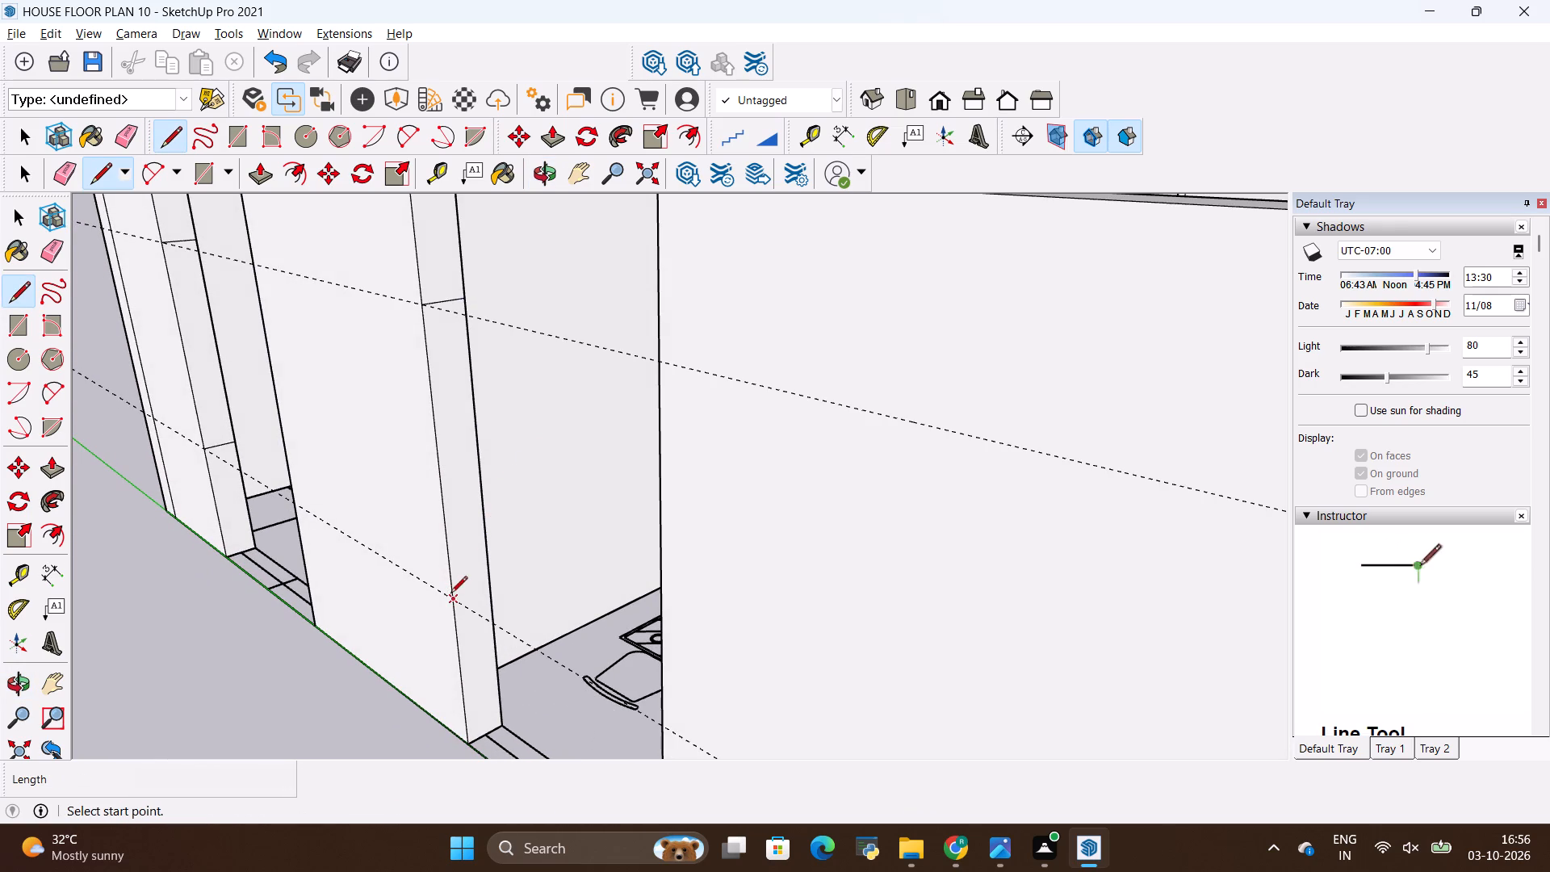
click(450, 594)
click(498, 575)
Draw two 9" lines at the guide heights across the living-room end face of the wall segment between the dining area and living room.
scroll(435, 477, down, 7)
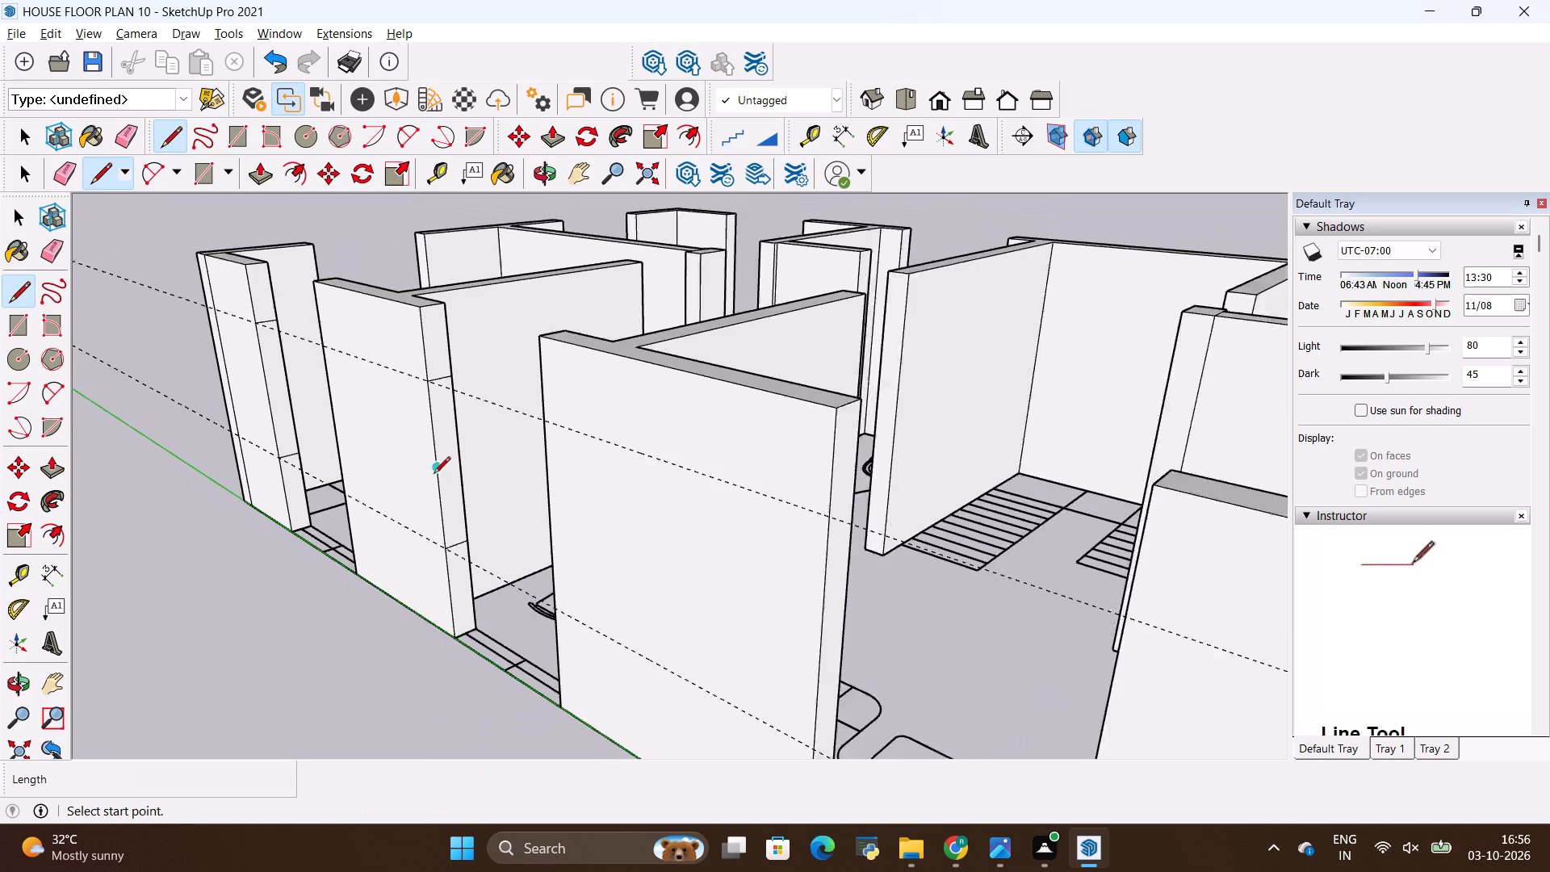
scroll(434, 475, down, 2)
scroll(598, 492, down, 4)
middle_drag(664, 552, 560, 558)
scroll(583, 506, up, 6)
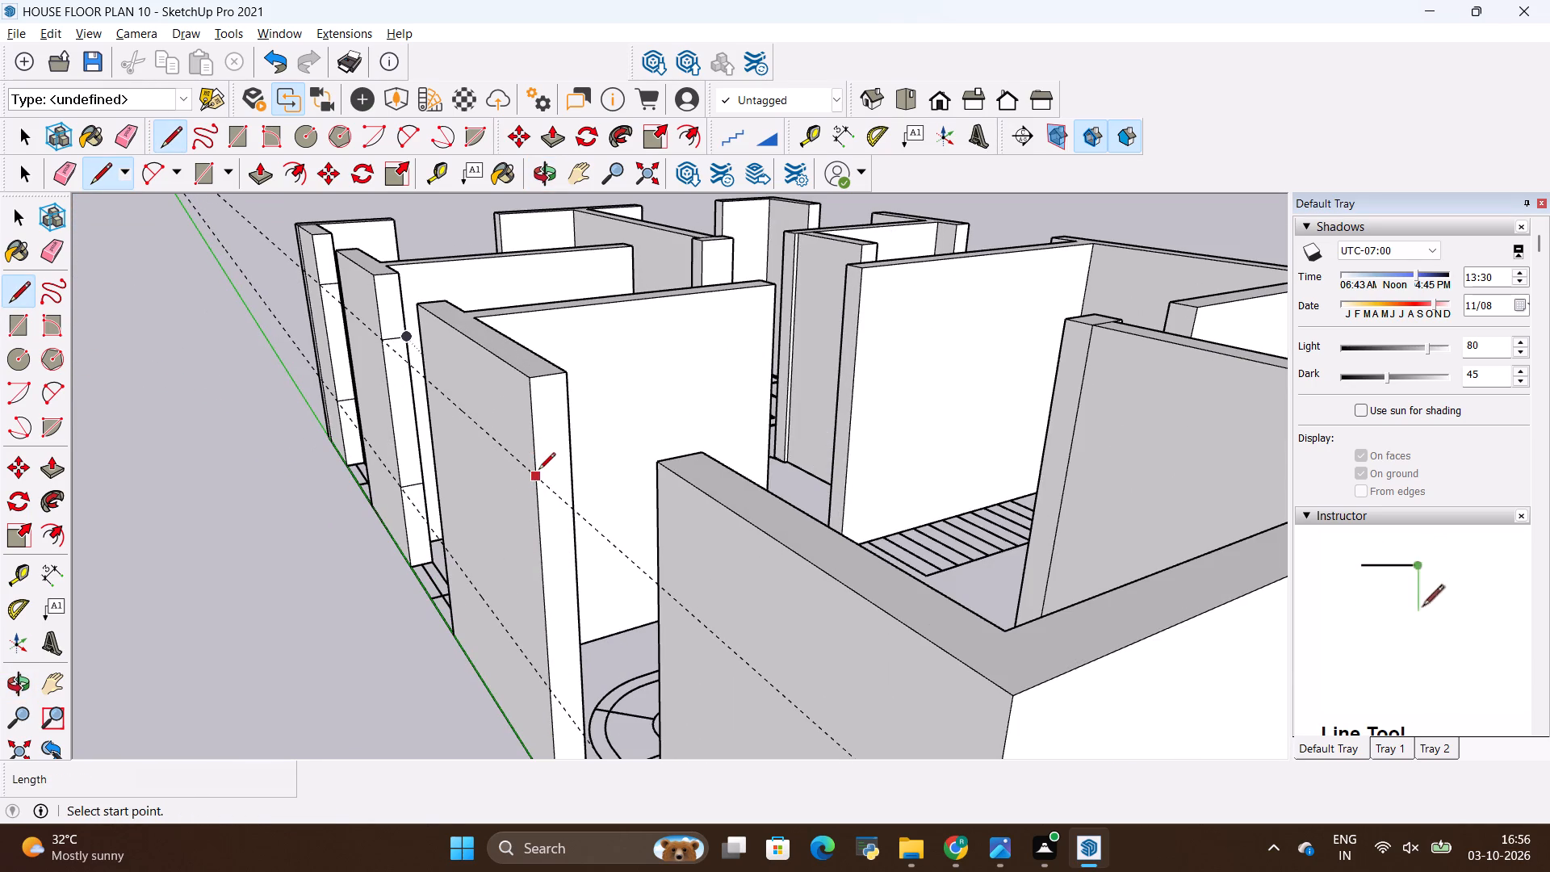
click(538, 472)
click(565, 463)
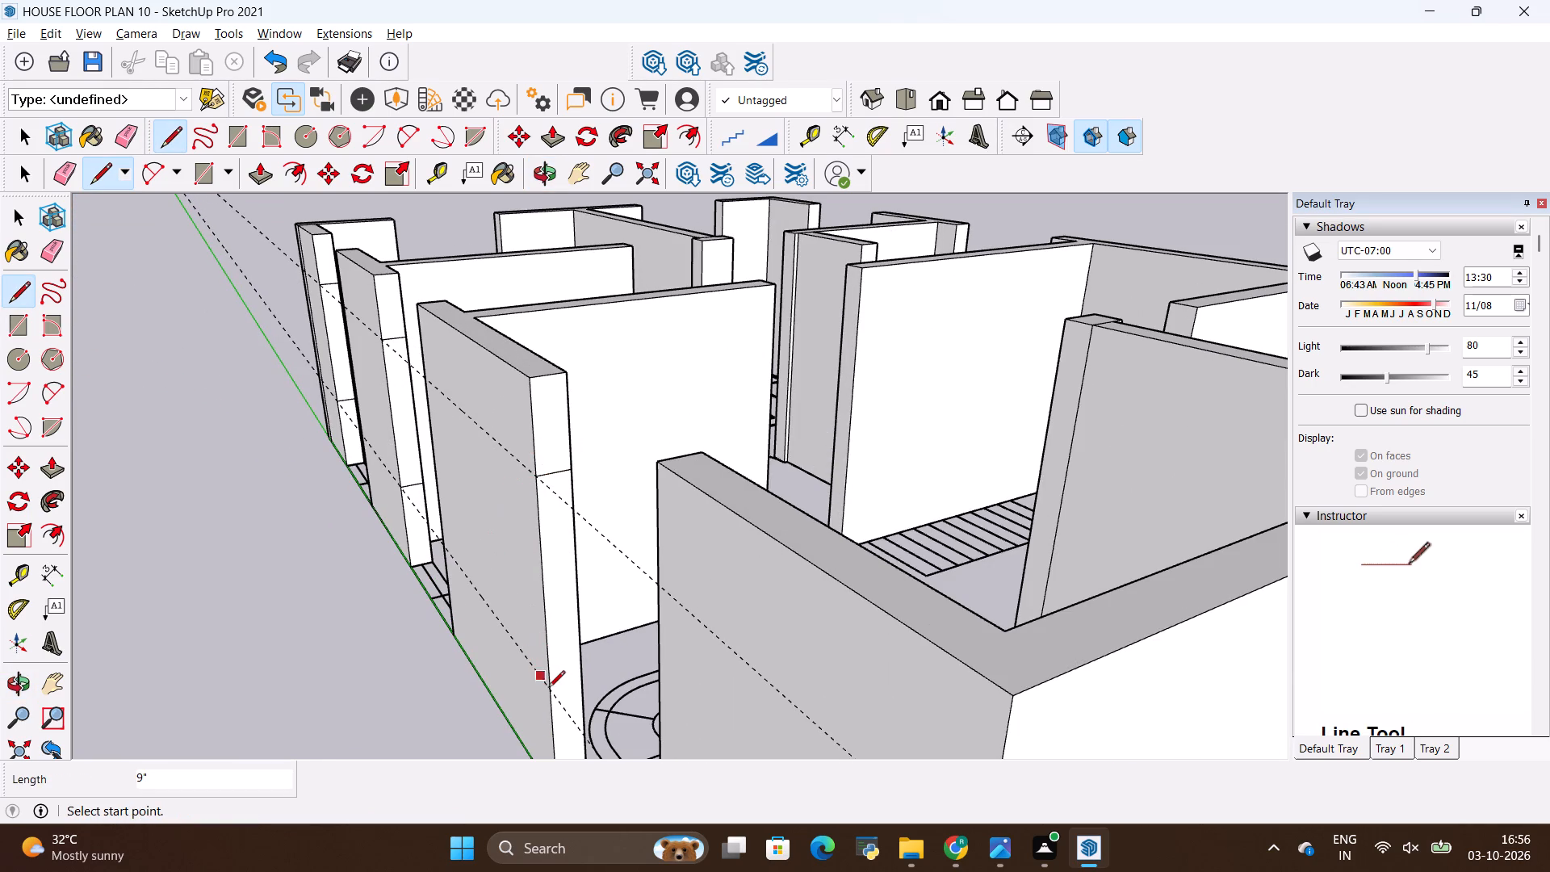
click(548, 689)
click(580, 679)
scroll(407, 648, down, 1)
key(Escape)
Push/Pull the upper and lower parts of the far corner segment's end face 5' to the next wall segment, leaving a window opening between.
scroll(438, 597, down, 3)
middle_drag(420, 627, 548, 663)
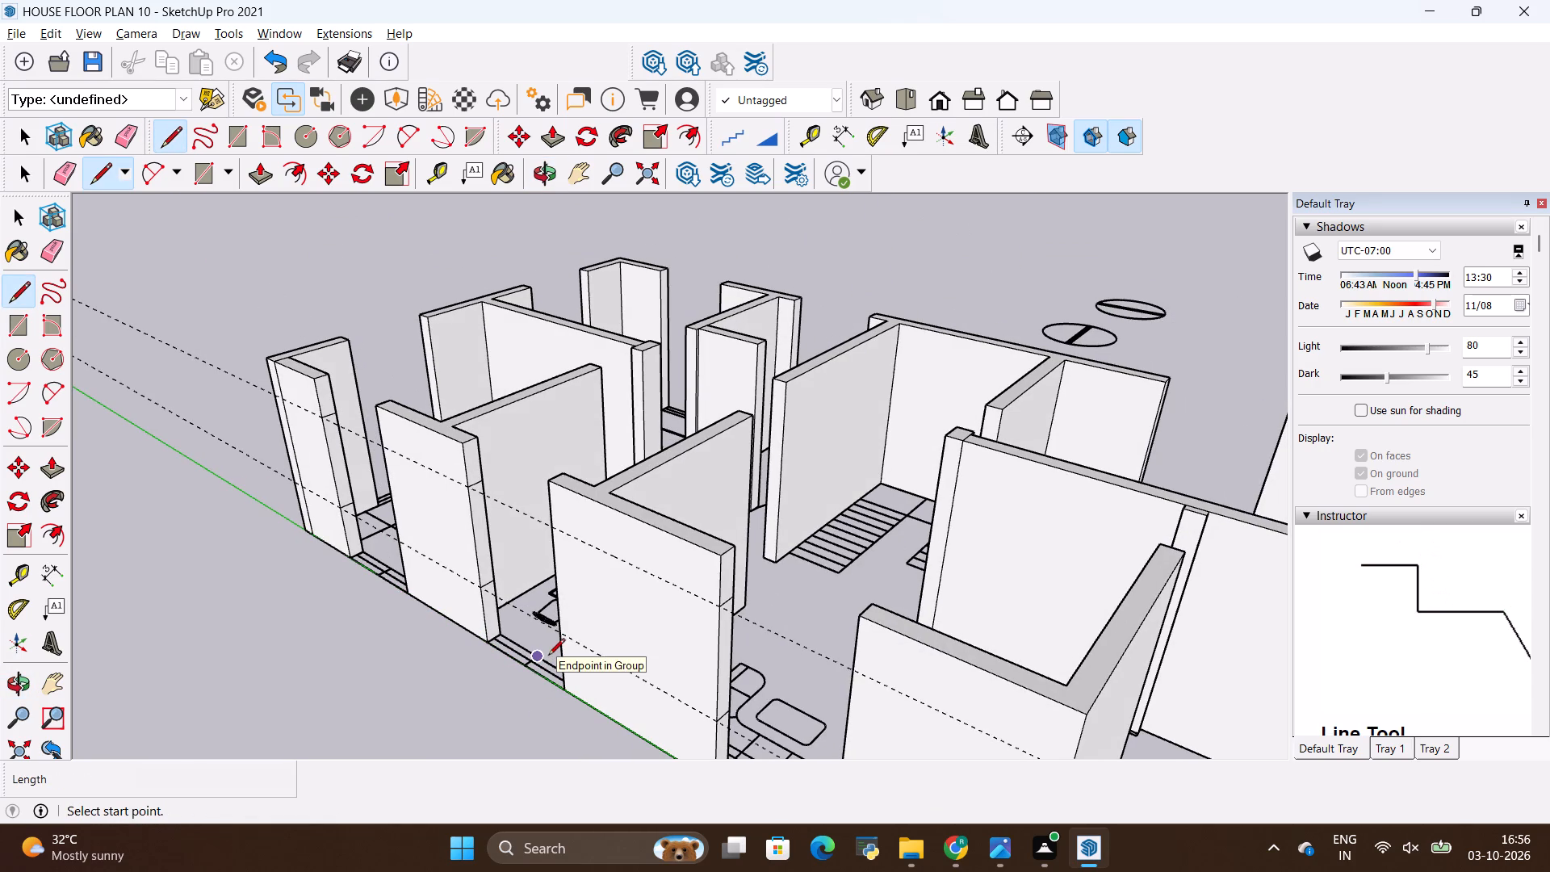
key(p)
scroll(337, 415, up, 4)
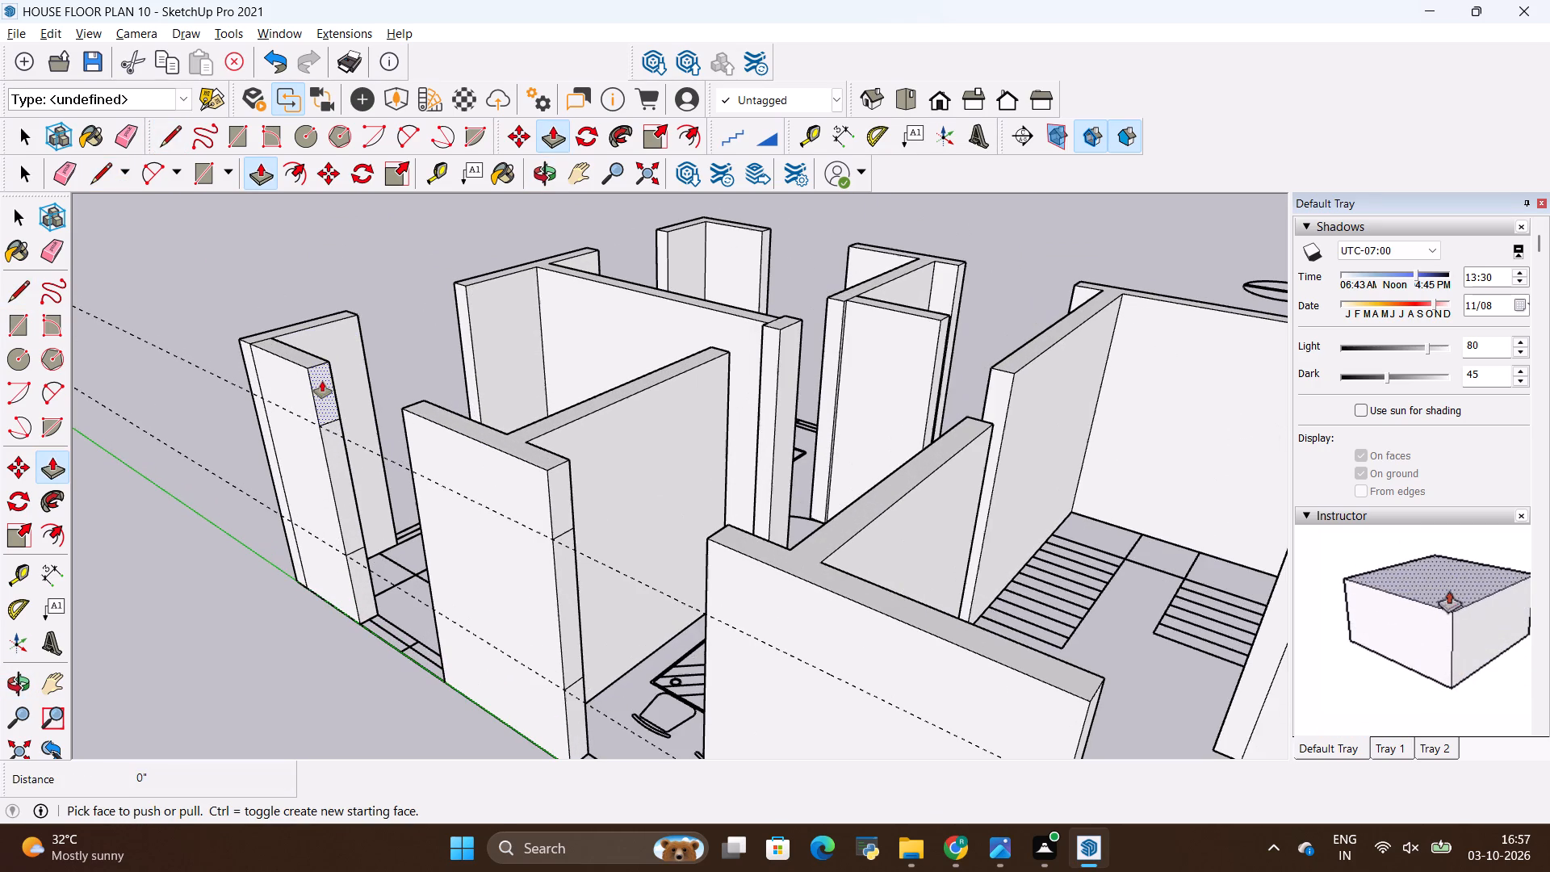
click(322, 379)
click(411, 402)
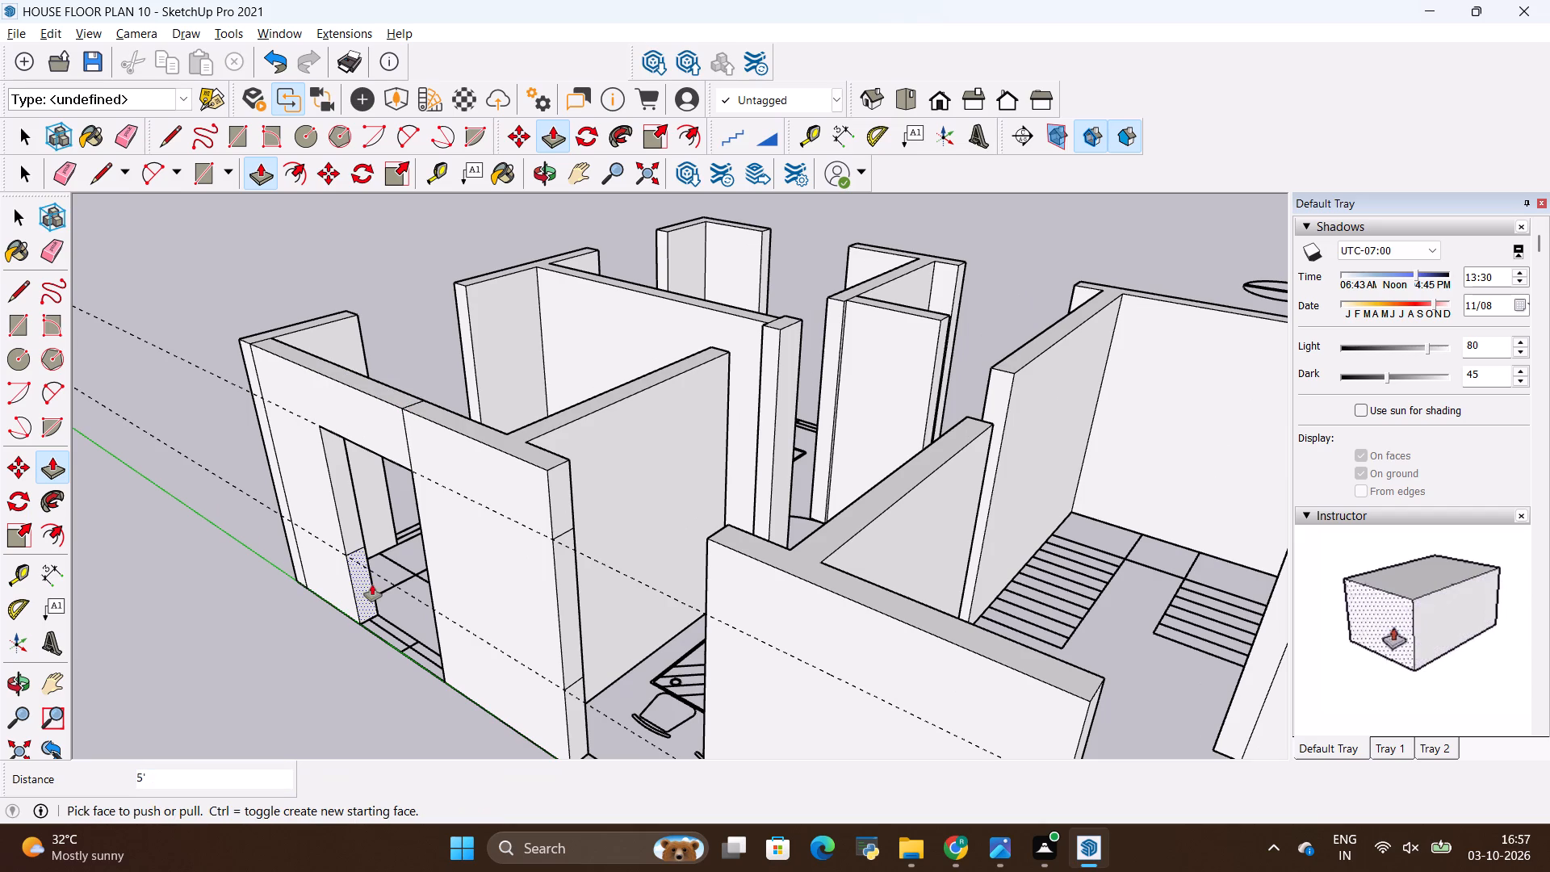
click(363, 575)
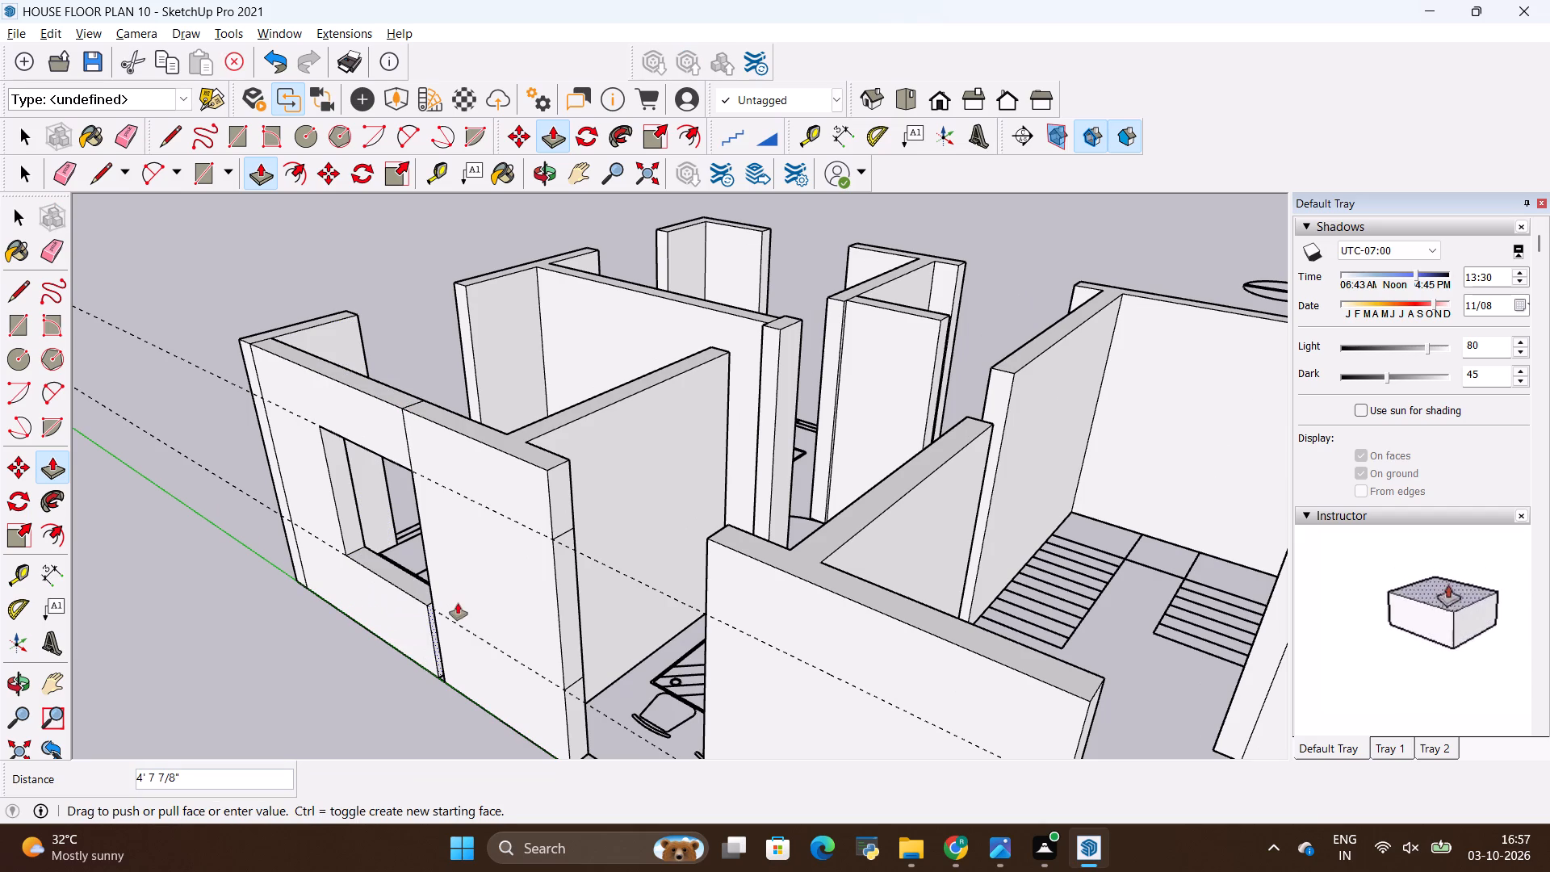
click(436, 606)
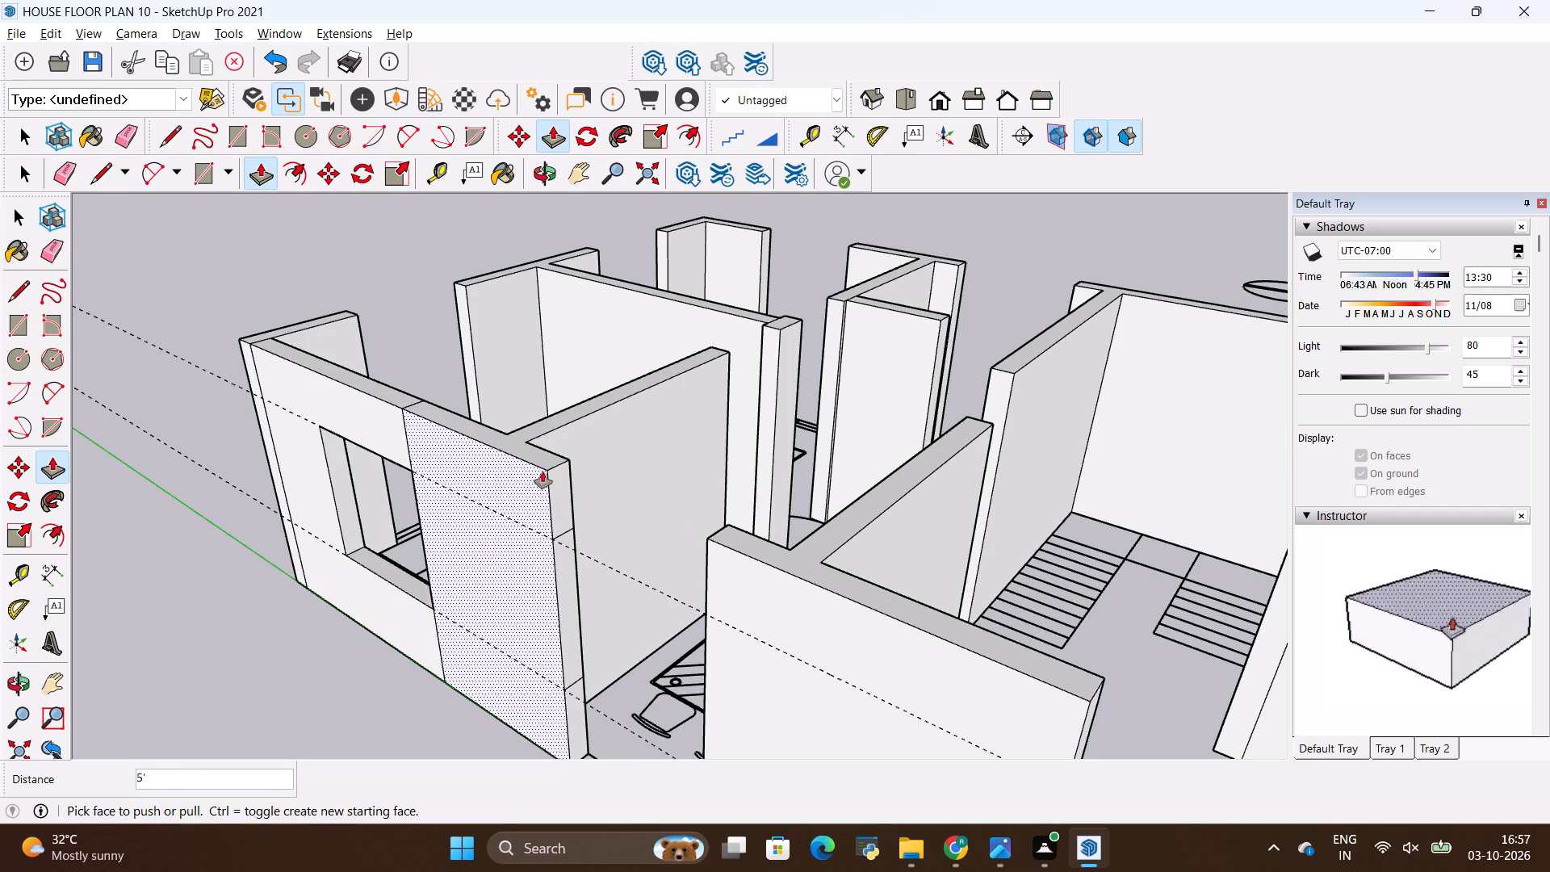
Push/Pull the upper and lower parts of the dining-opening end face 5' to the next wall segment, leaving a window opening between.
click(559, 477)
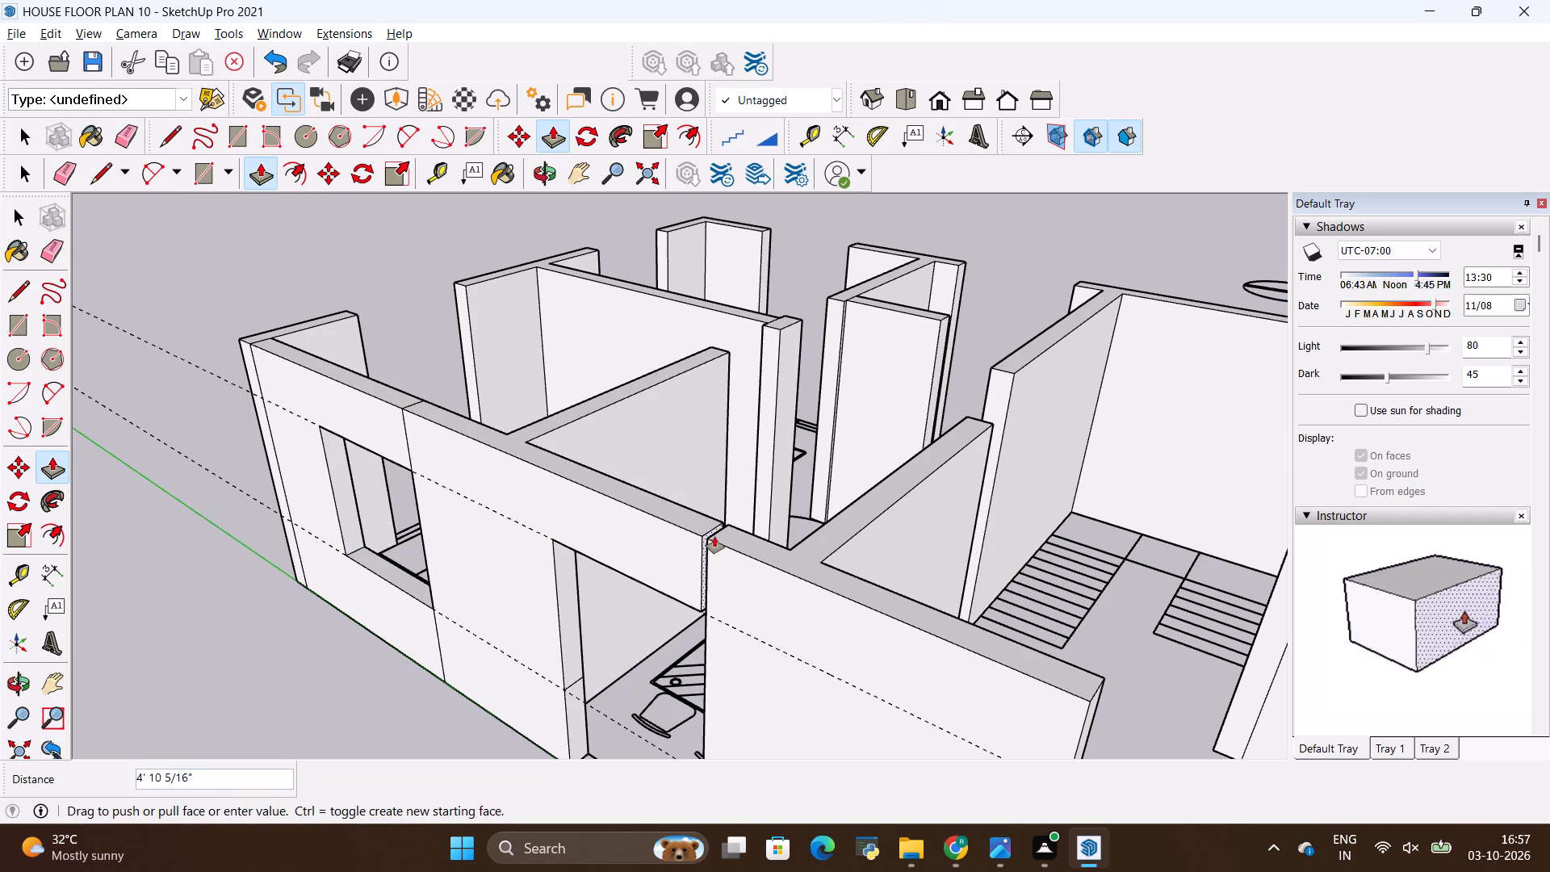
scroll(714, 536, up, 7)
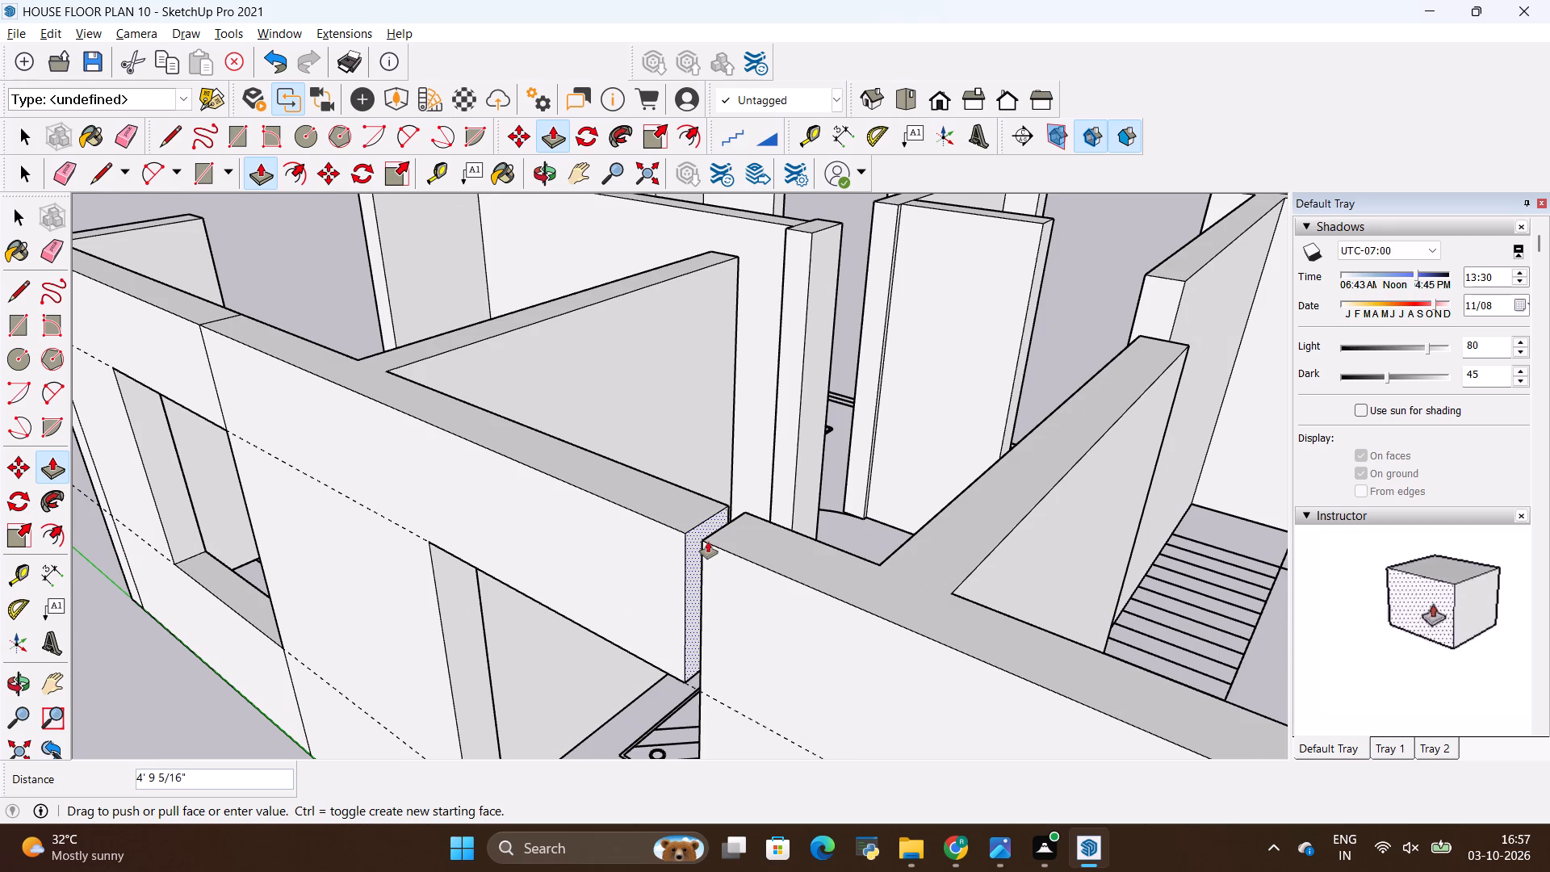
scroll(676, 585, up, 2)
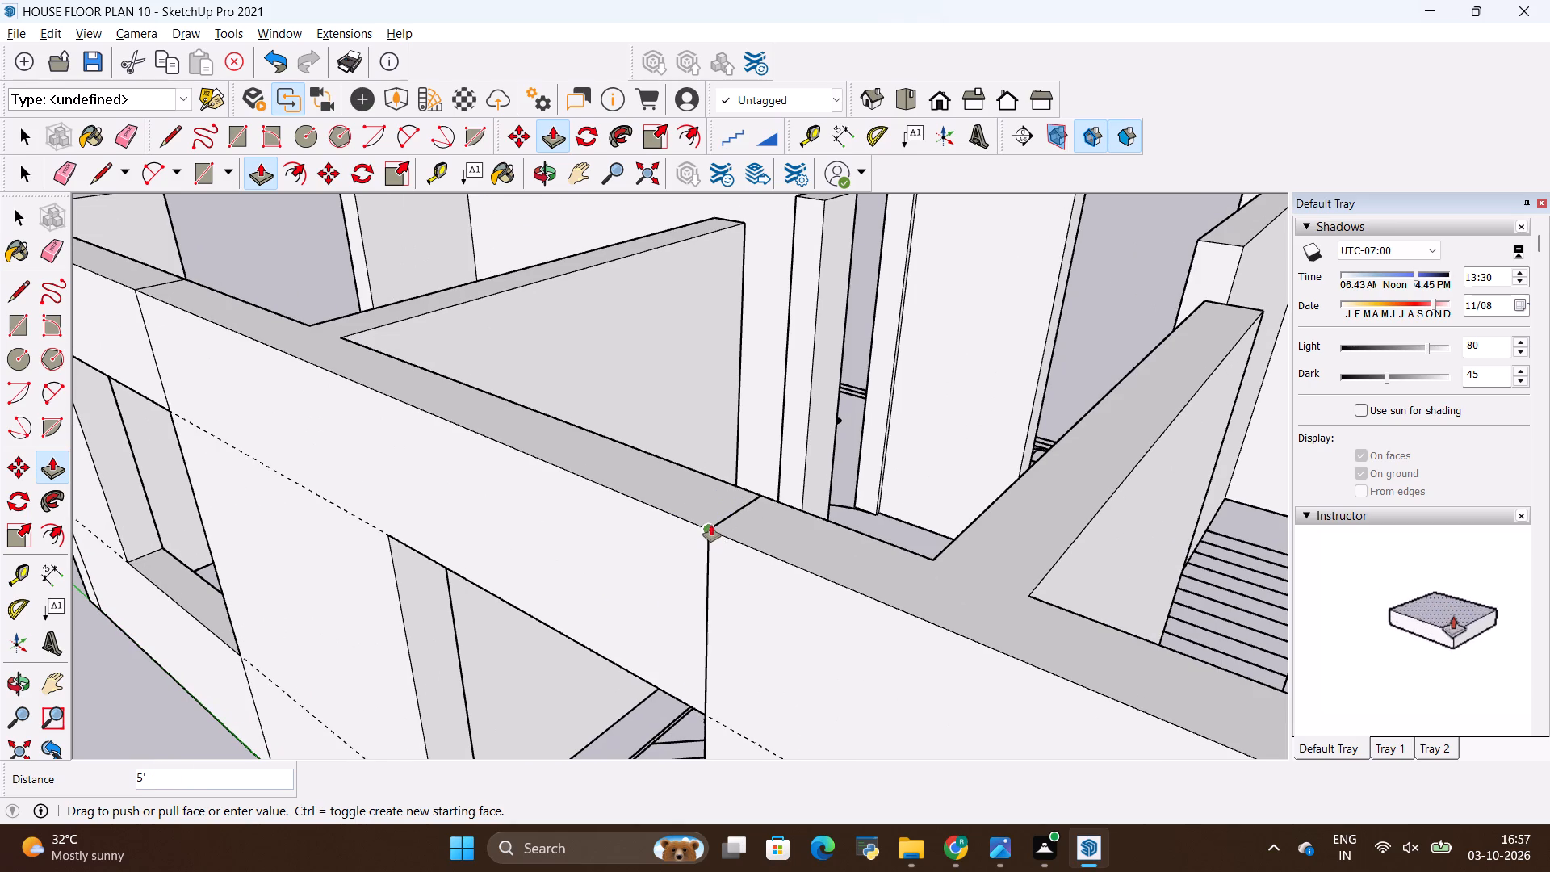
click(711, 525)
scroll(618, 508, down, 9)
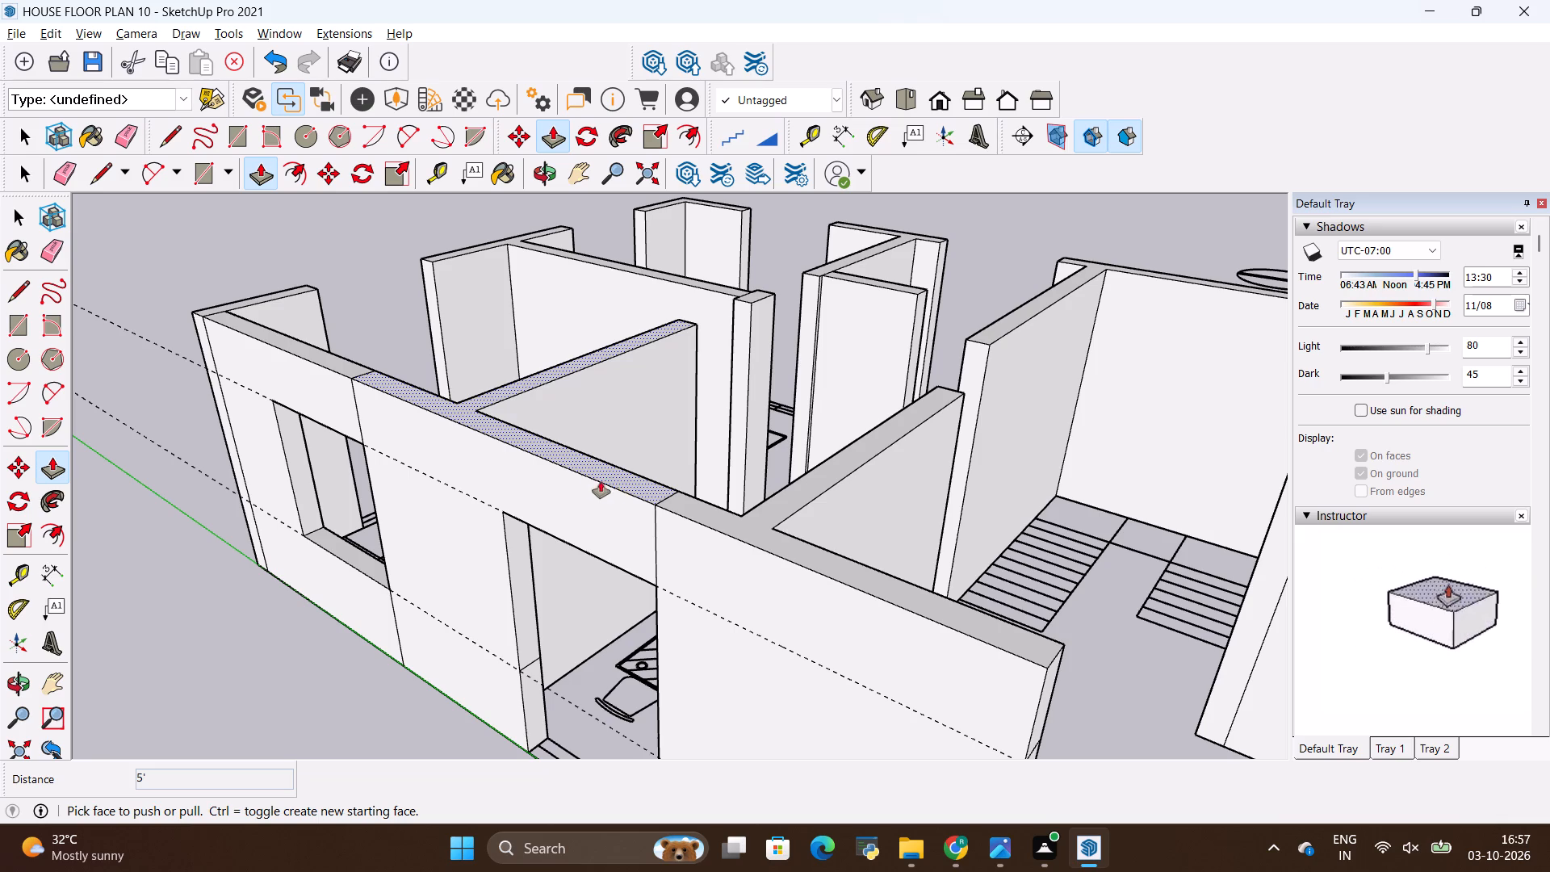
scroll(466, 411, down, 4)
scroll(522, 461, down, 3)
scroll(526, 633, up, 3)
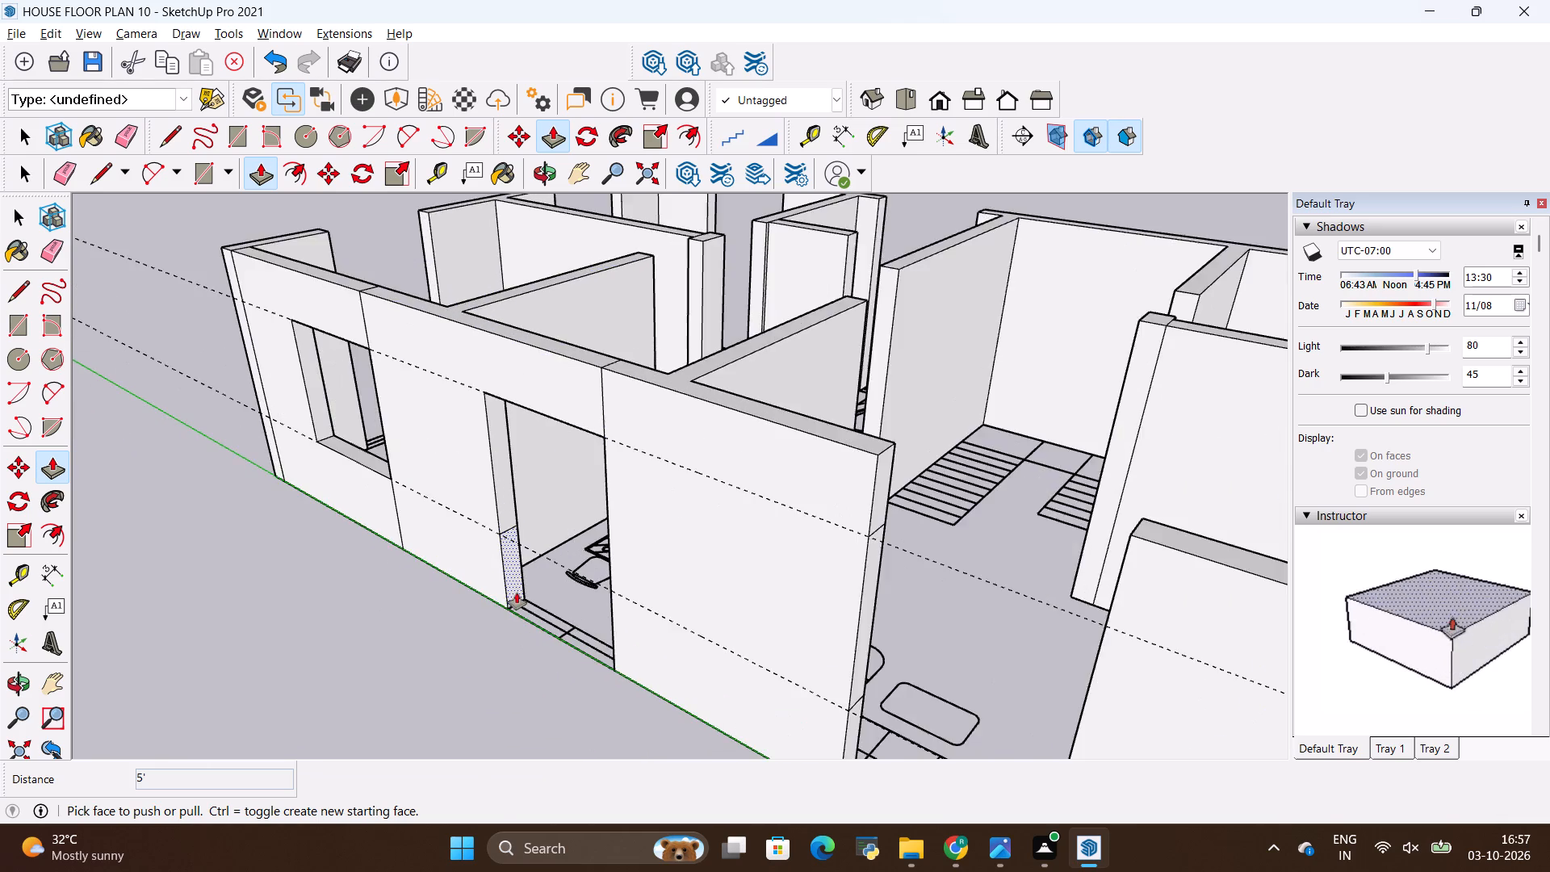
scroll(517, 593, up, 4)
click(513, 582)
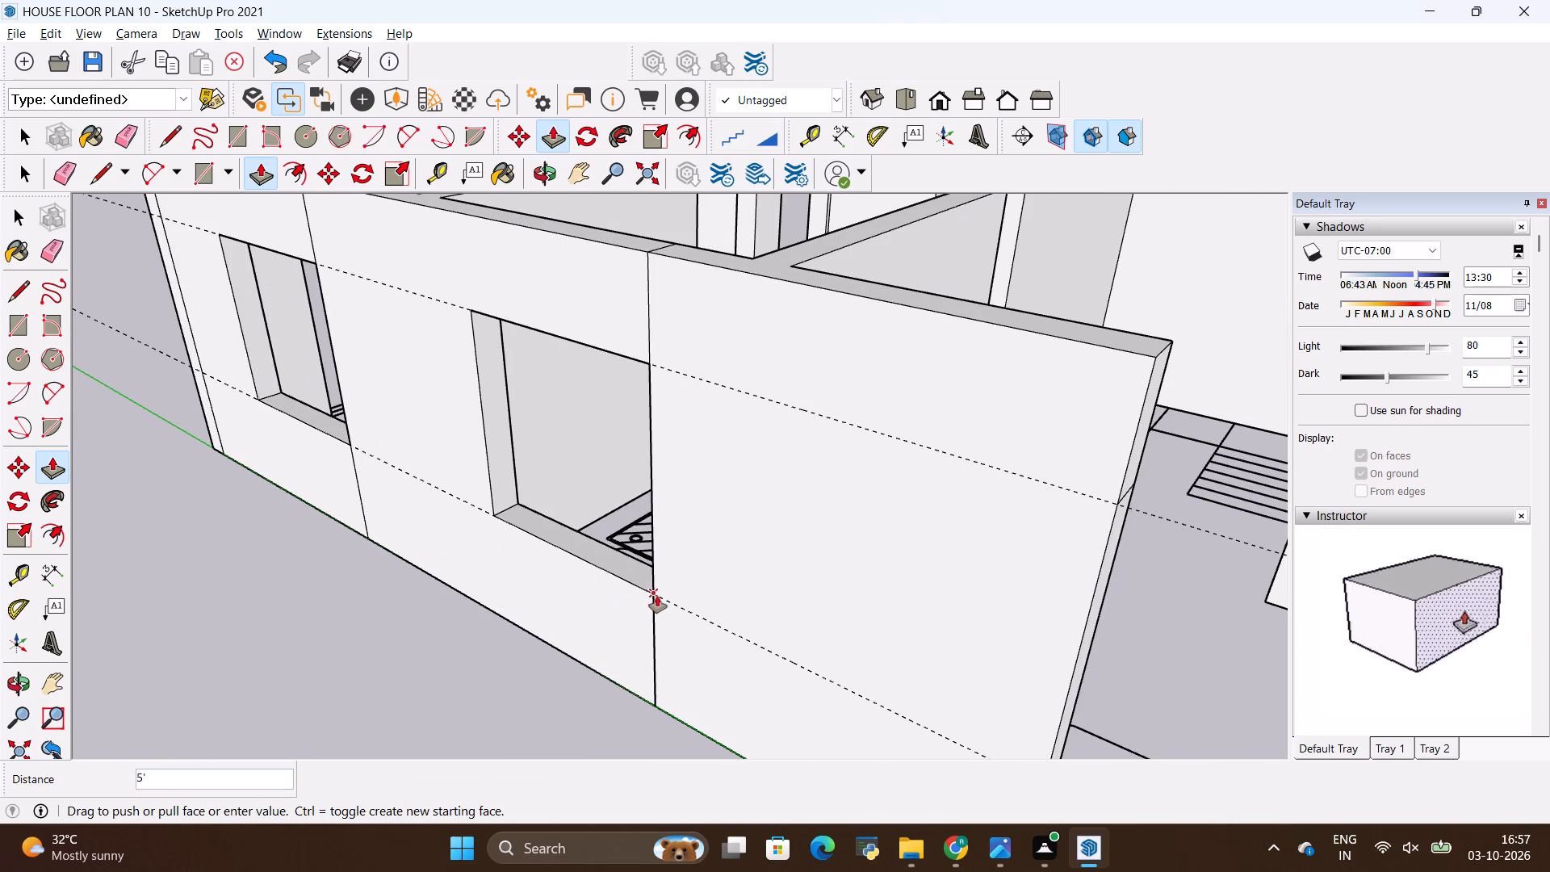
click(657, 601)
Push/Pull the upper and lower parts of the living-room end face 5' to the corner wall segment, leaving a window opening between.
scroll(545, 465, down, 10)
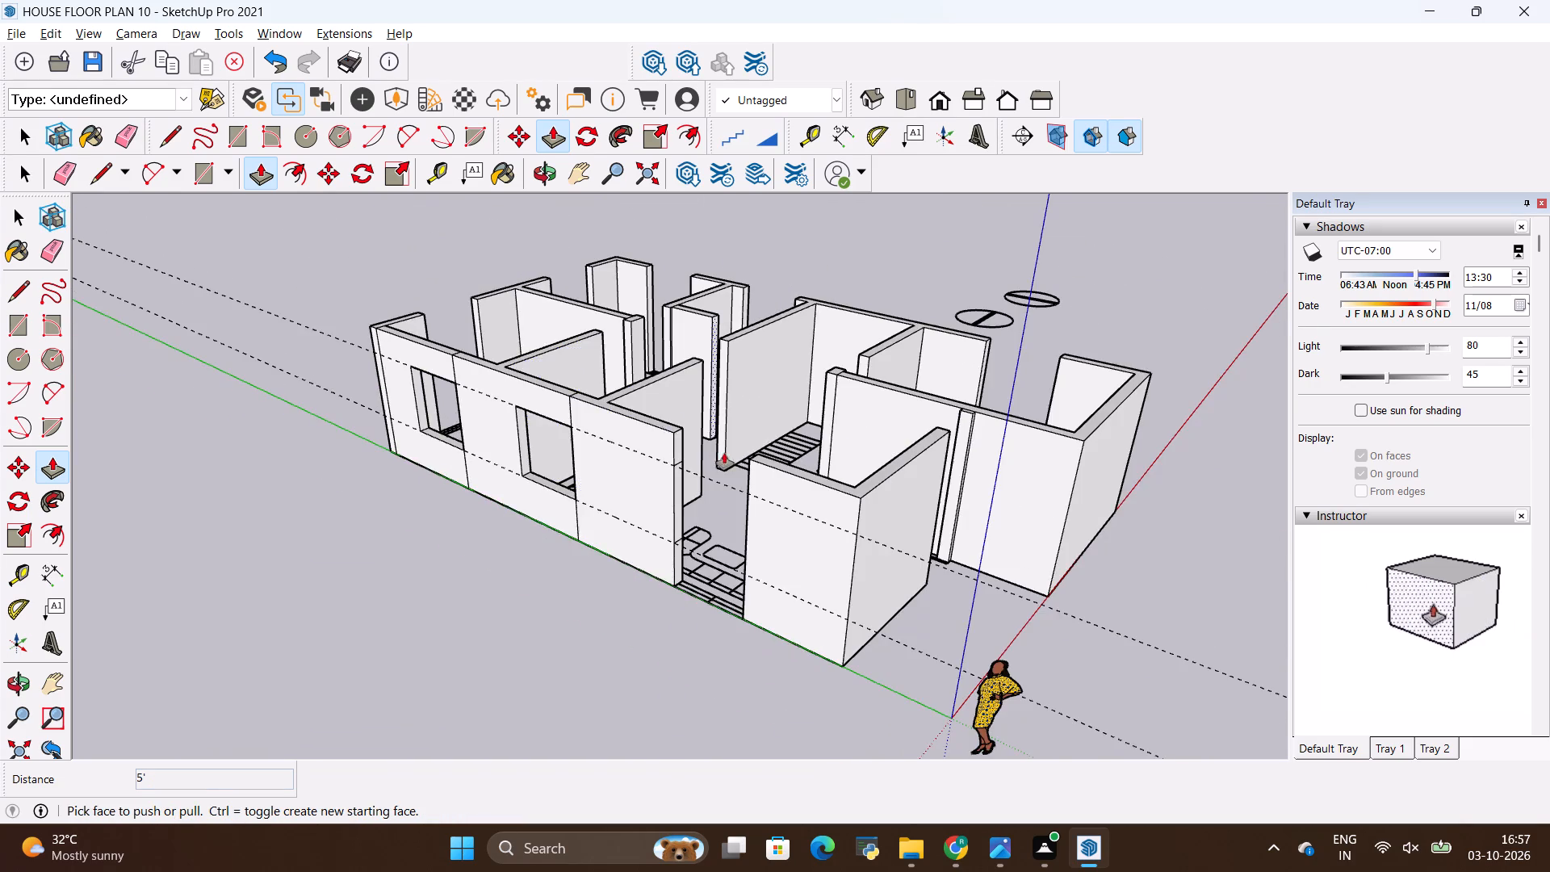
scroll(724, 453, up, 7)
click(623, 437)
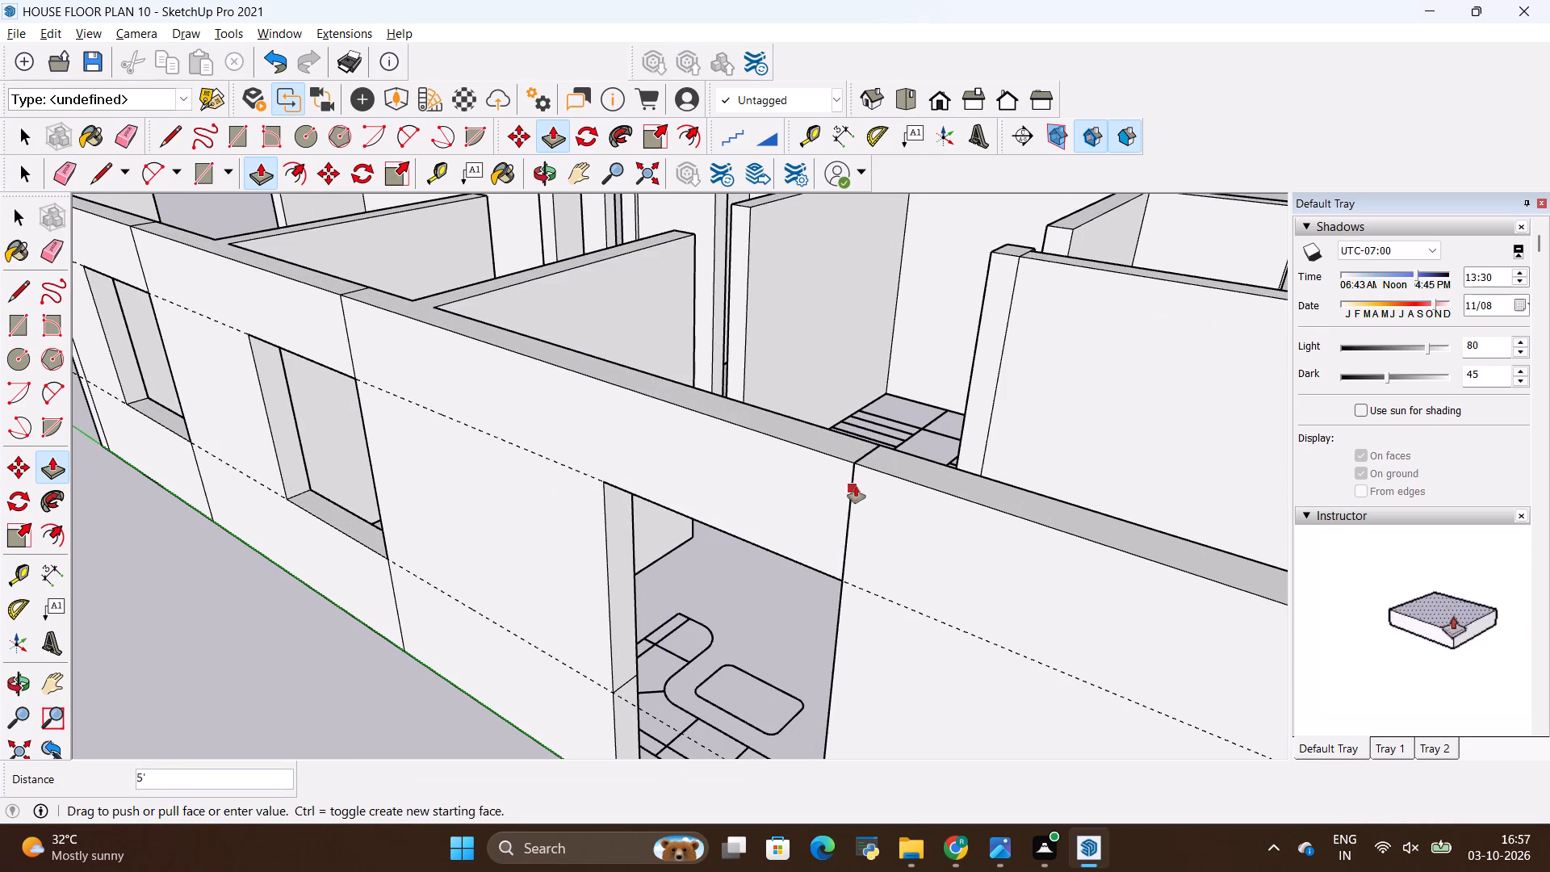
click(860, 462)
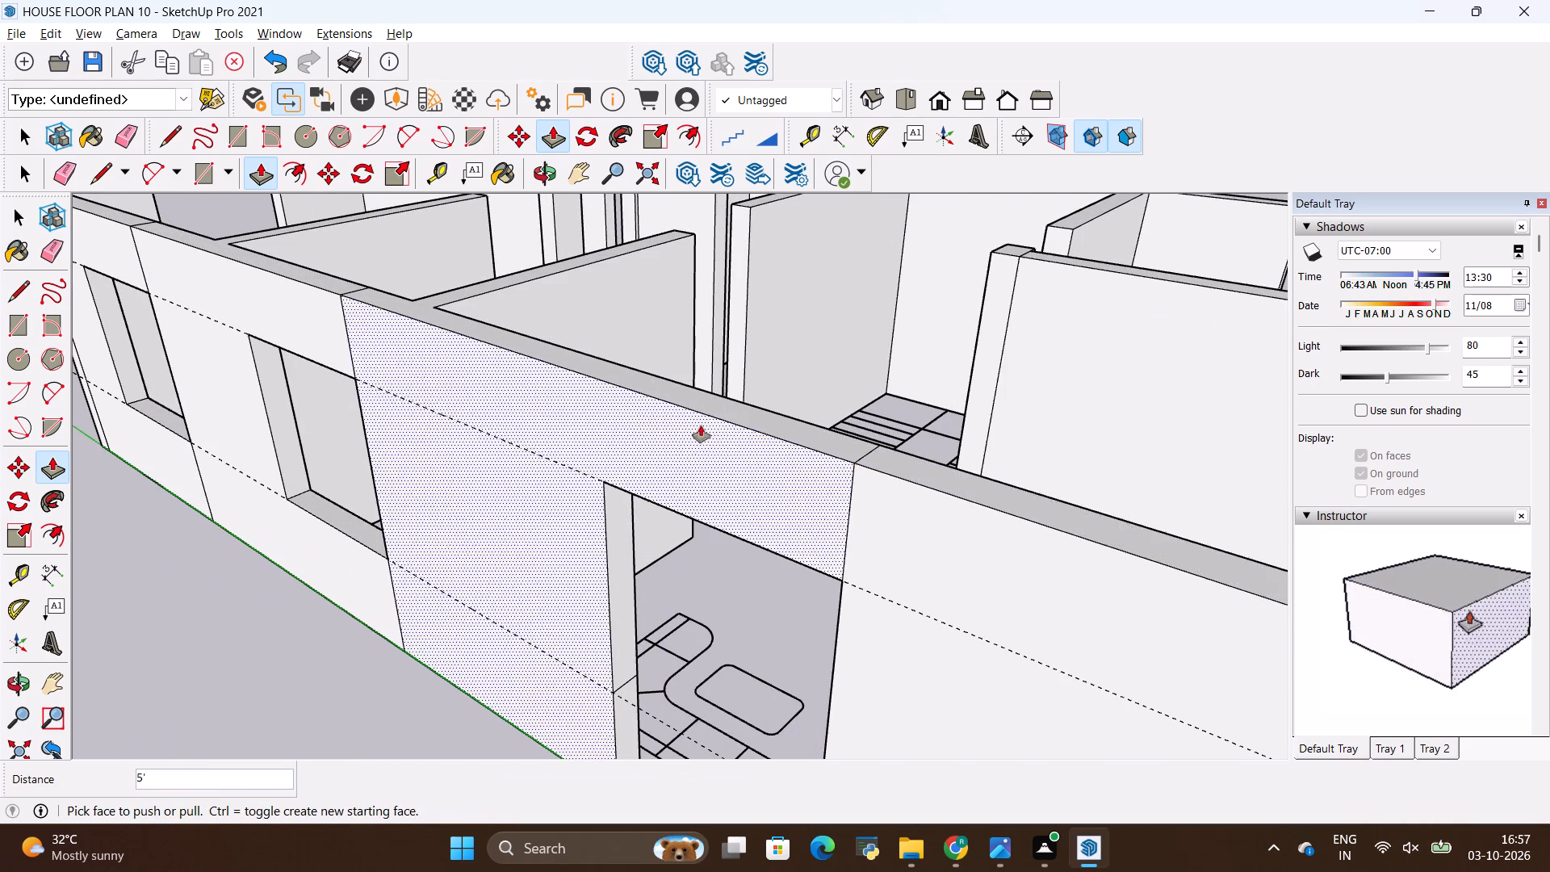
scroll(701, 426, down, 10)
scroll(692, 573, up, 6)
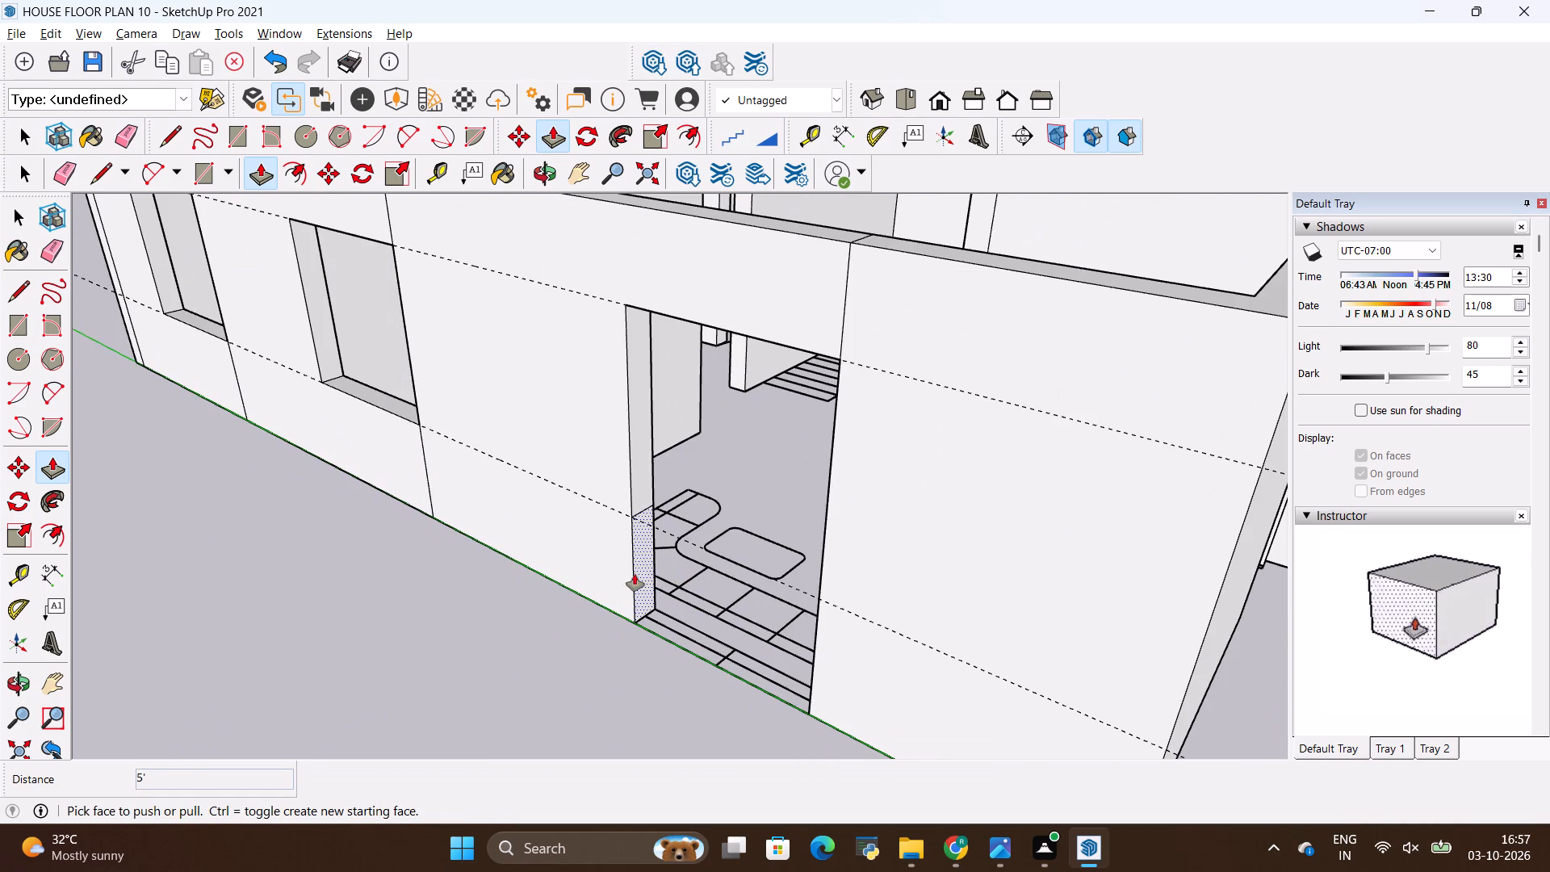
click(646, 564)
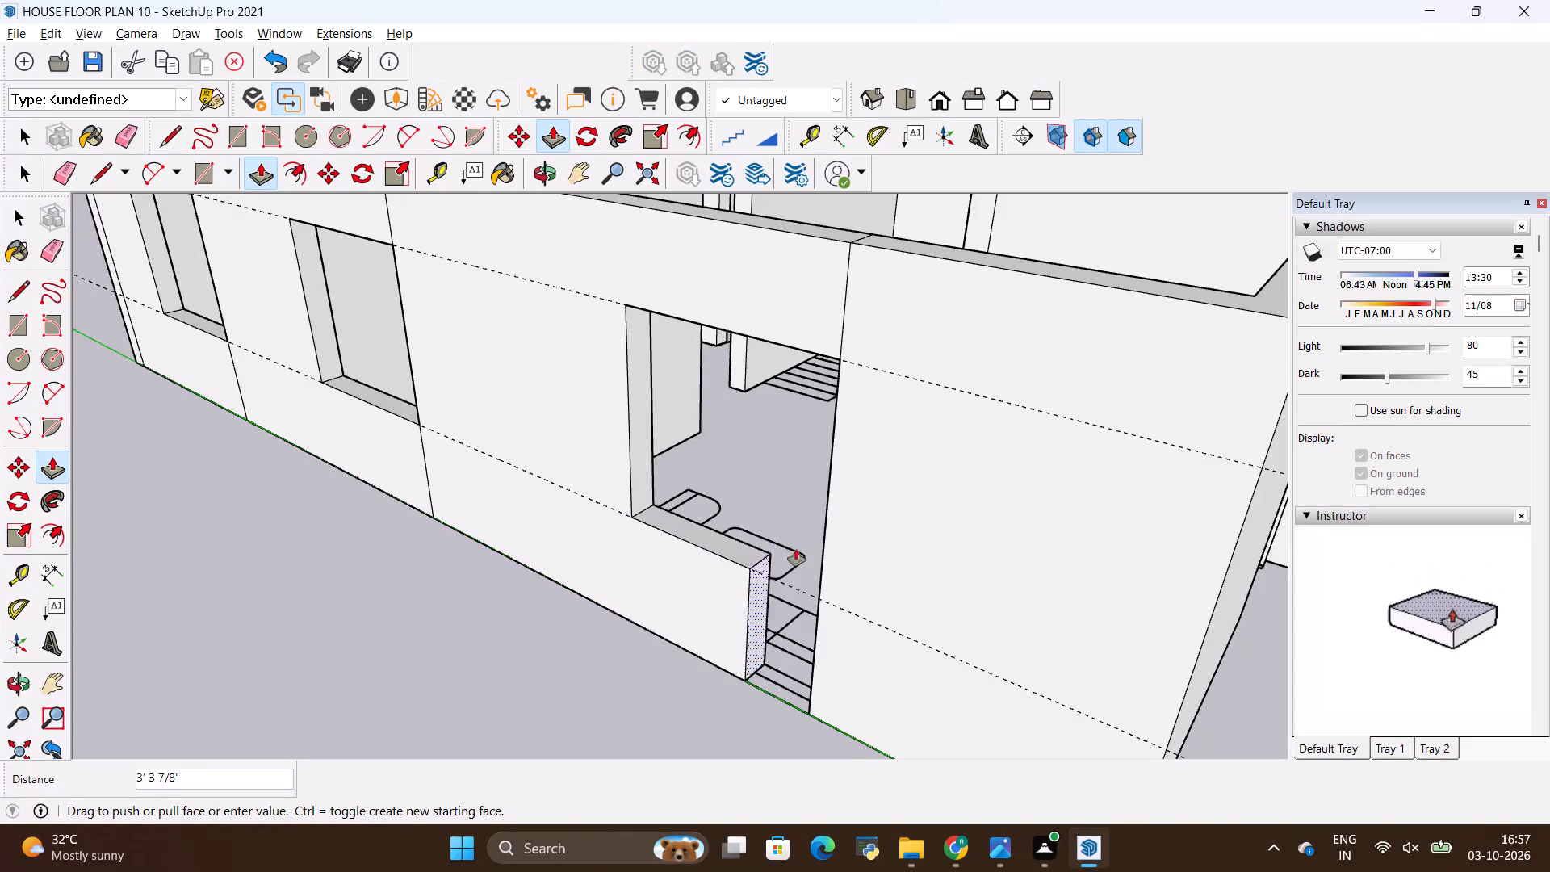
click(826, 603)
Place a guide 3' below the top edge of the living-room end wall beside the entrance door opening.
scroll(637, 588, down, 5)
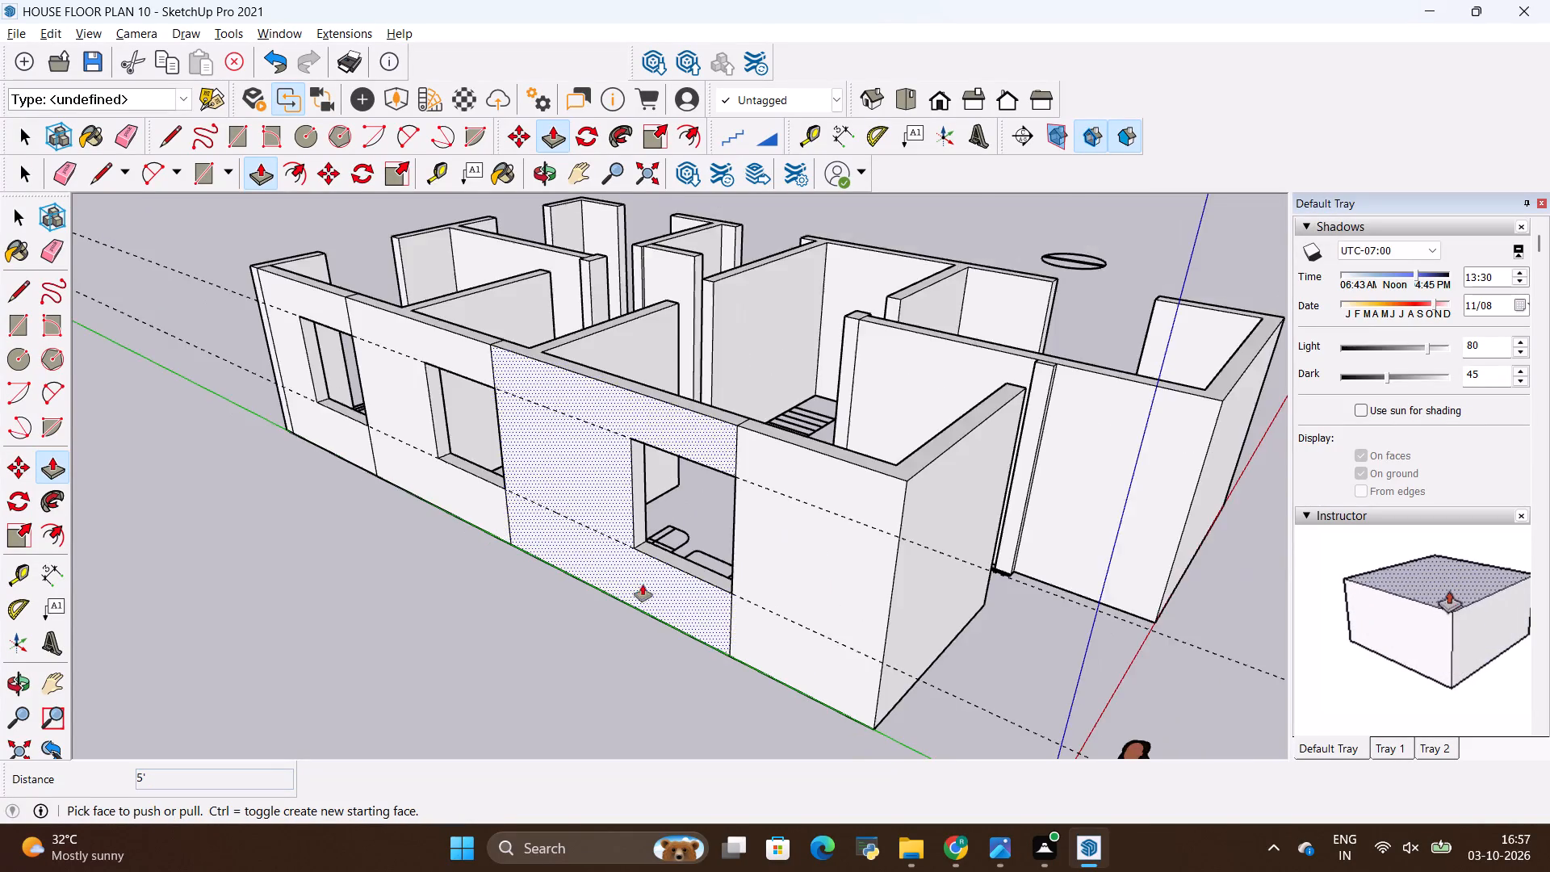
scroll(643, 585, down, 6)
middle_drag(631, 467, 744, 514)
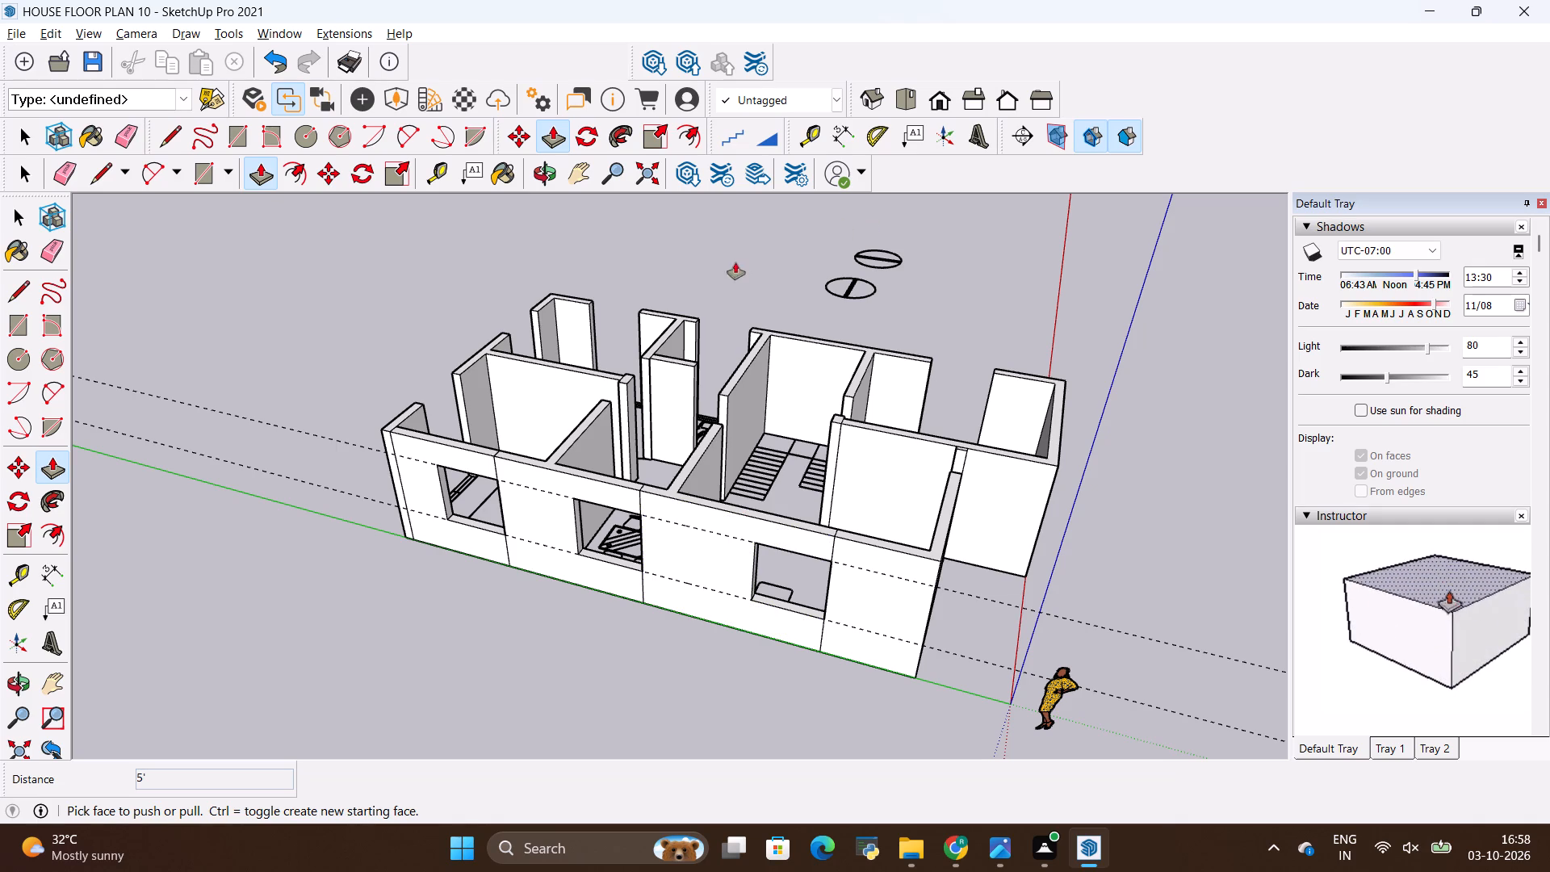
scroll(688, 362, up, 5)
scroll(282, 371, up, 2)
scroll(284, 407, down, 6)
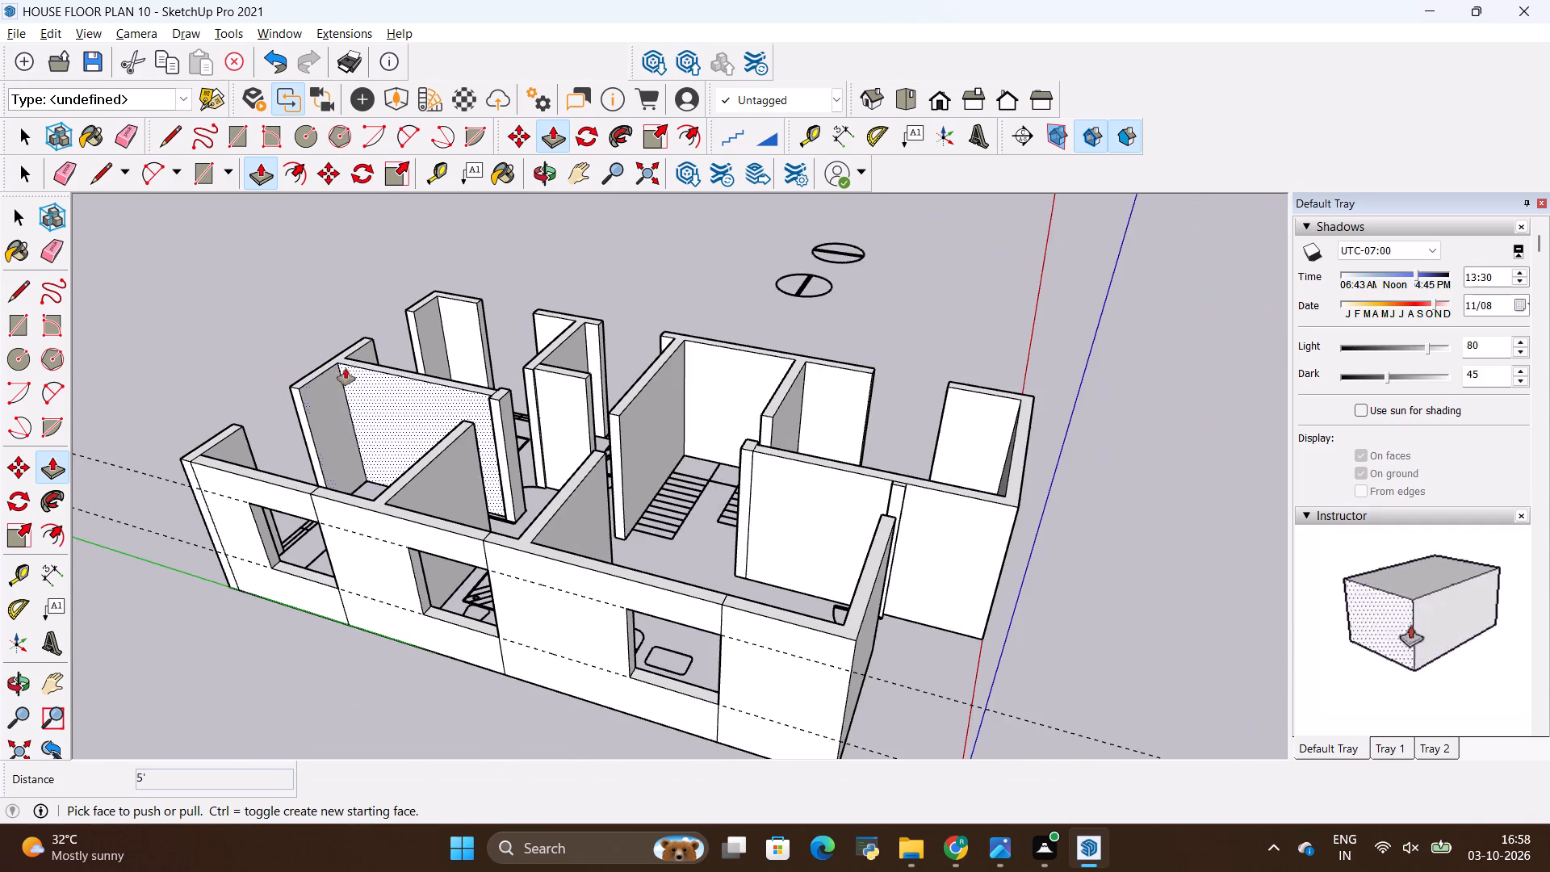
scroll(379, 367, down, 2)
scroll(774, 497, up, 4)
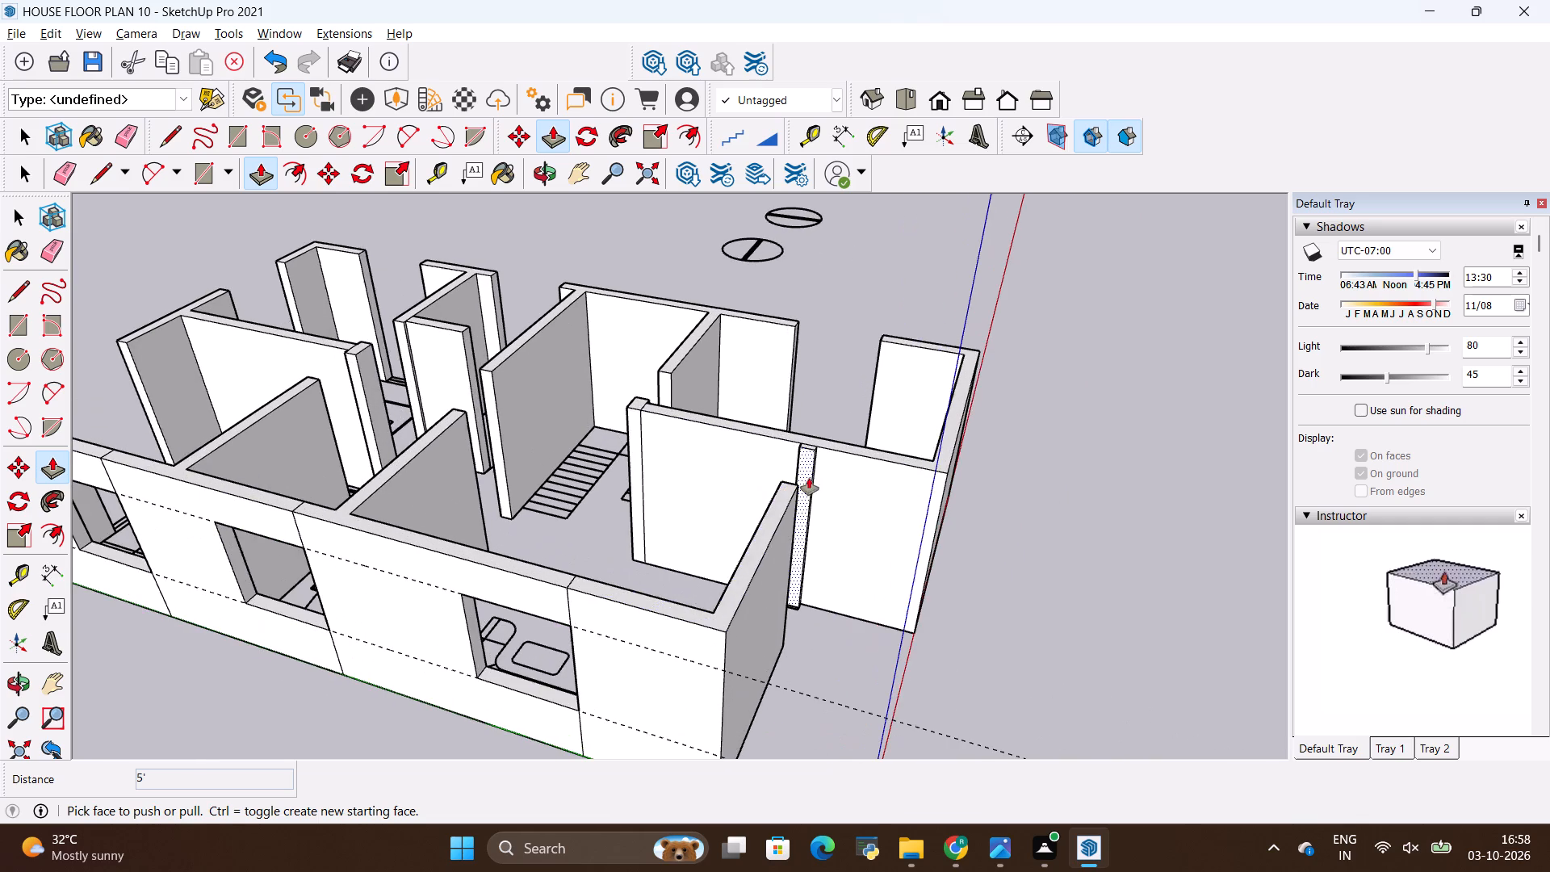
middle_drag(814, 488, 495, 476)
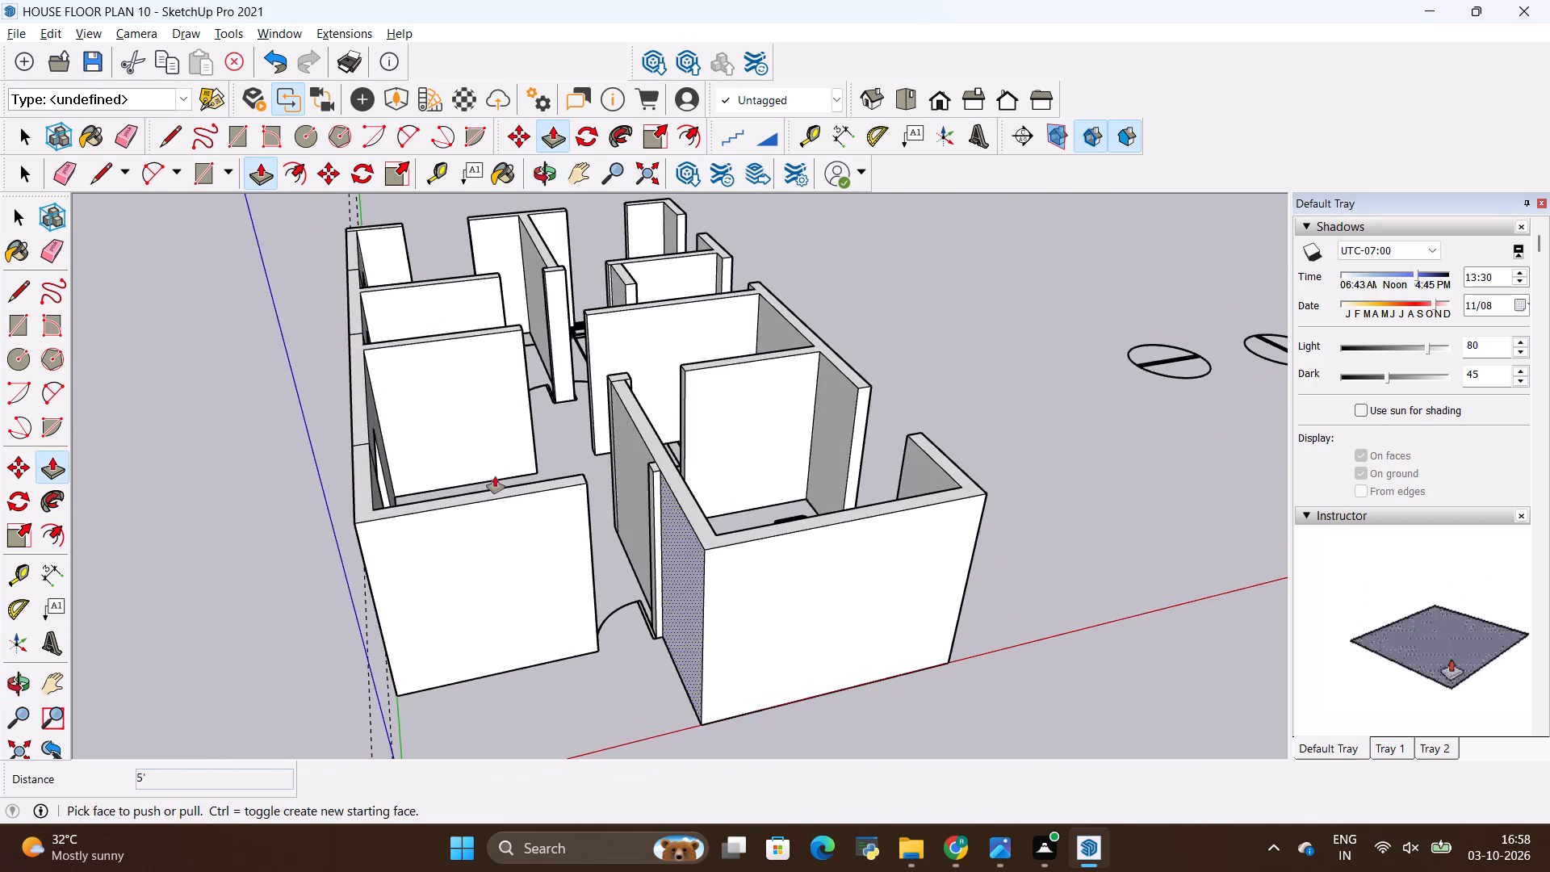
scroll(621, 505, up, 7)
key(t)
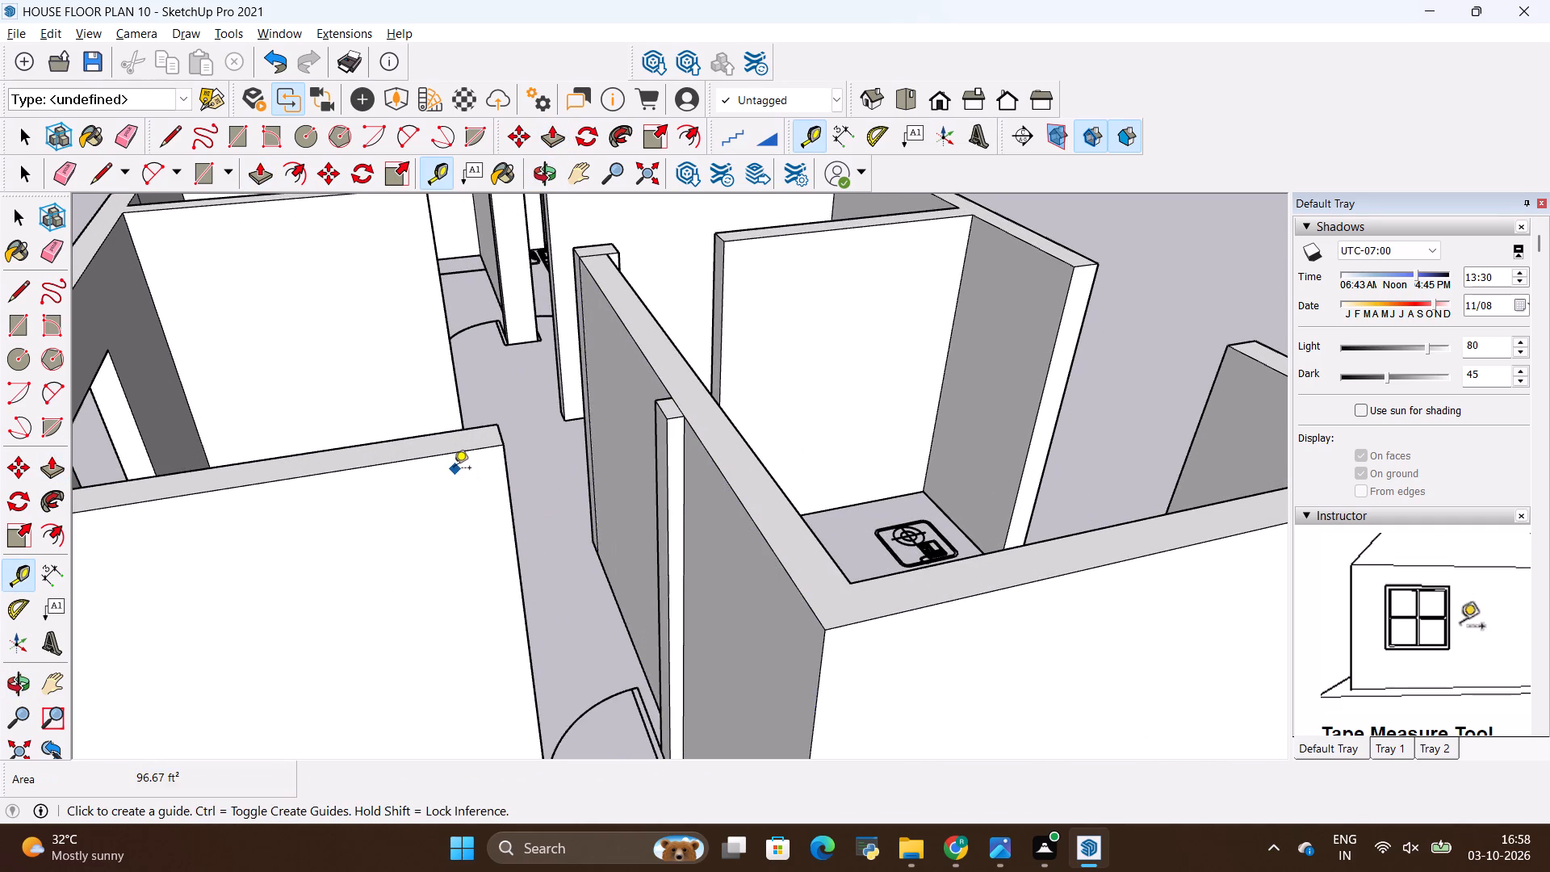
click(448, 451)
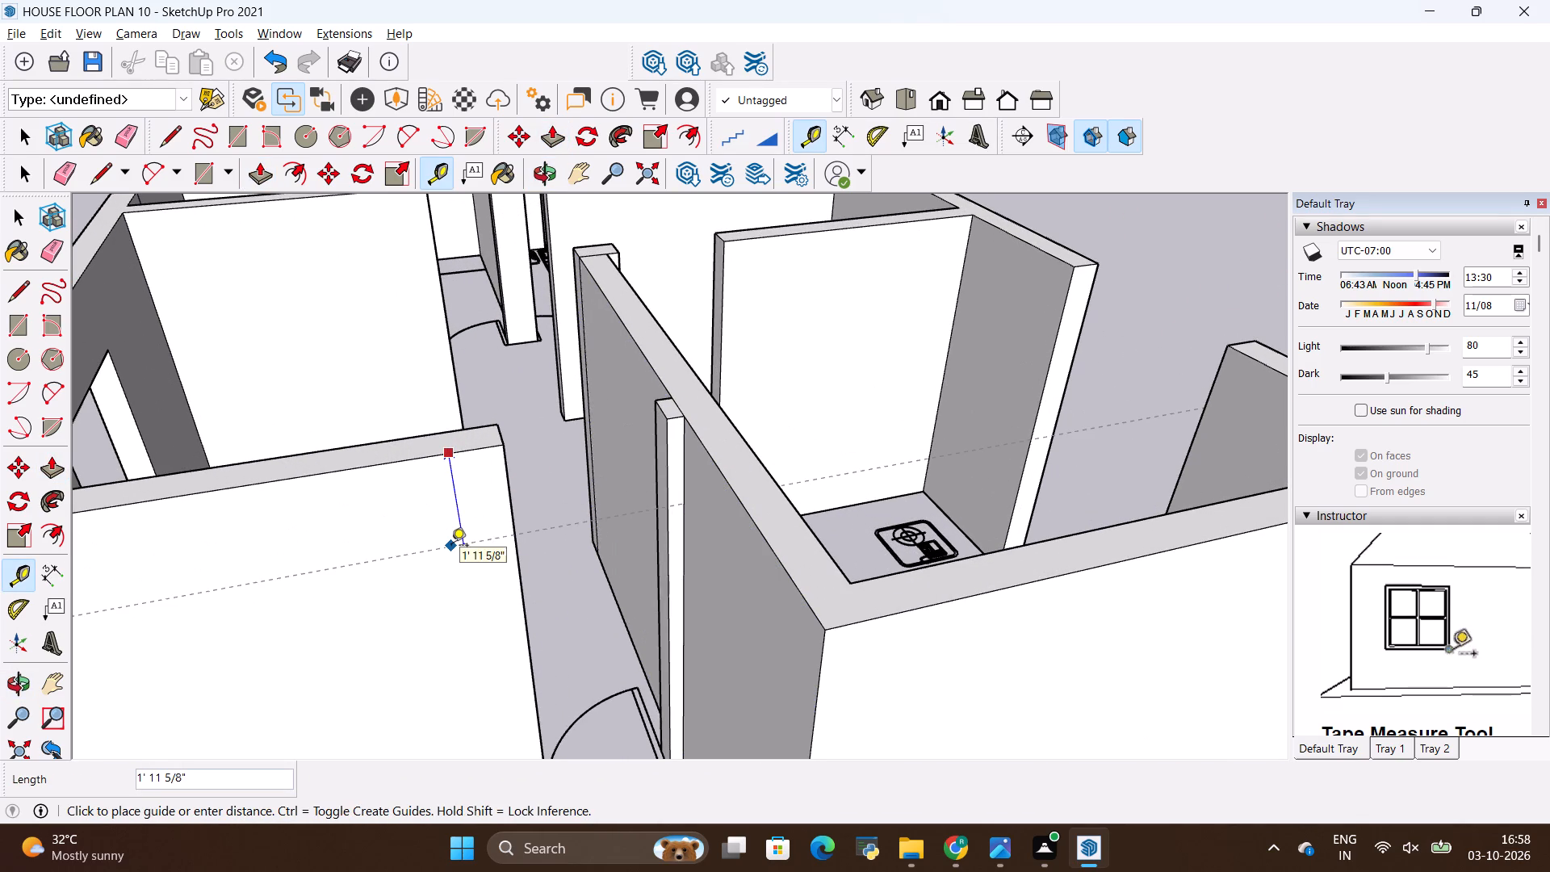
key(BackSpace)
text(3')
key(Return)
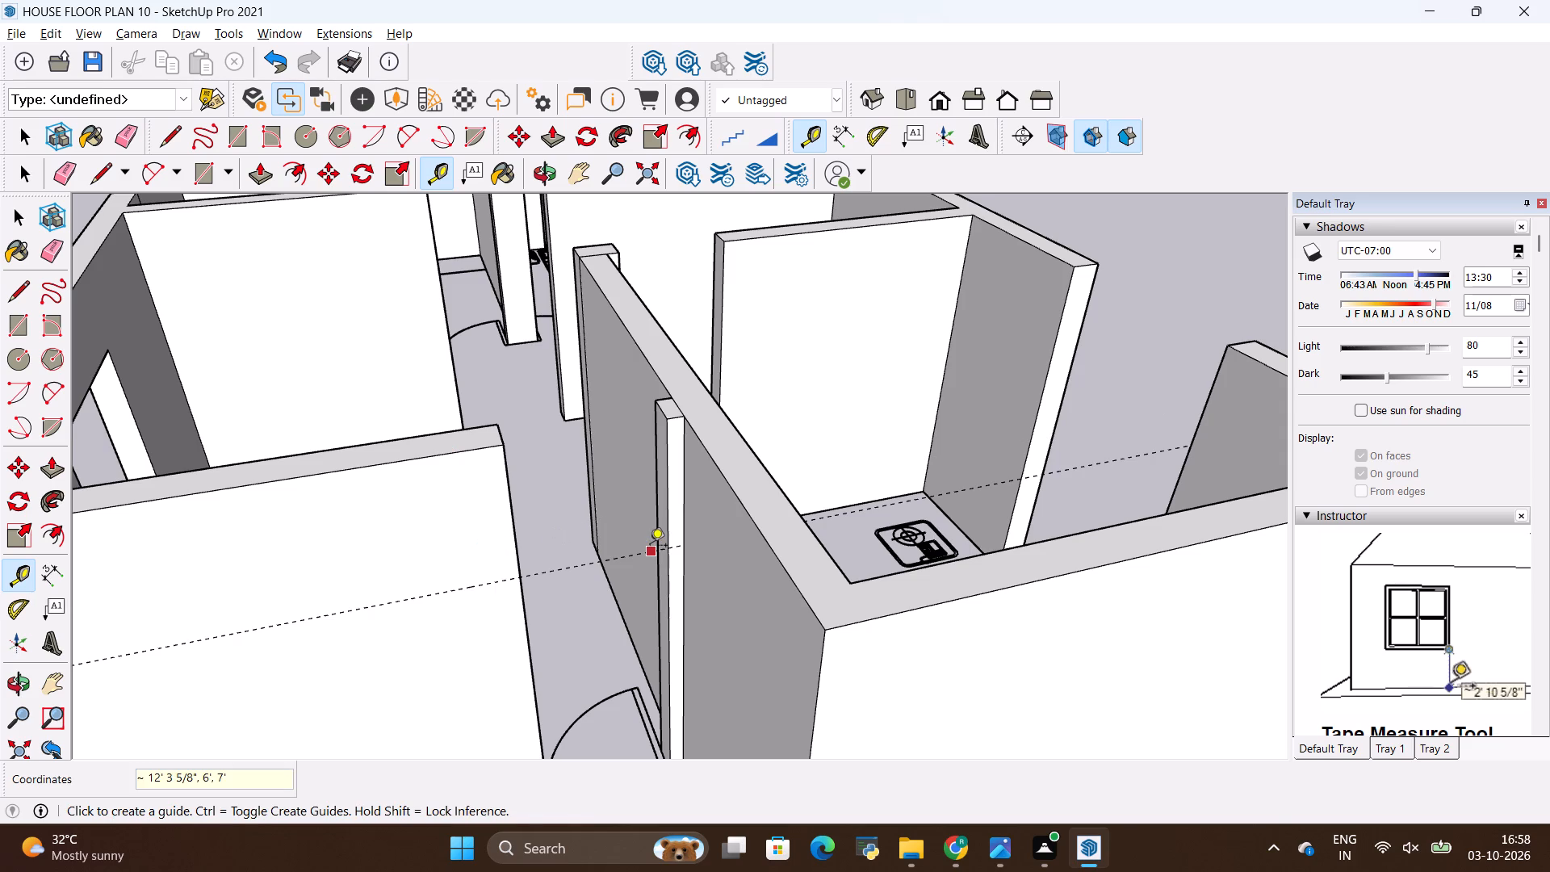
Draw a 9" line across the face of the short wall stub at the entrance door opening, at the guide height.
key(l)
middle_drag(672, 554, 832, 572)
scroll(834, 537, up, 2)
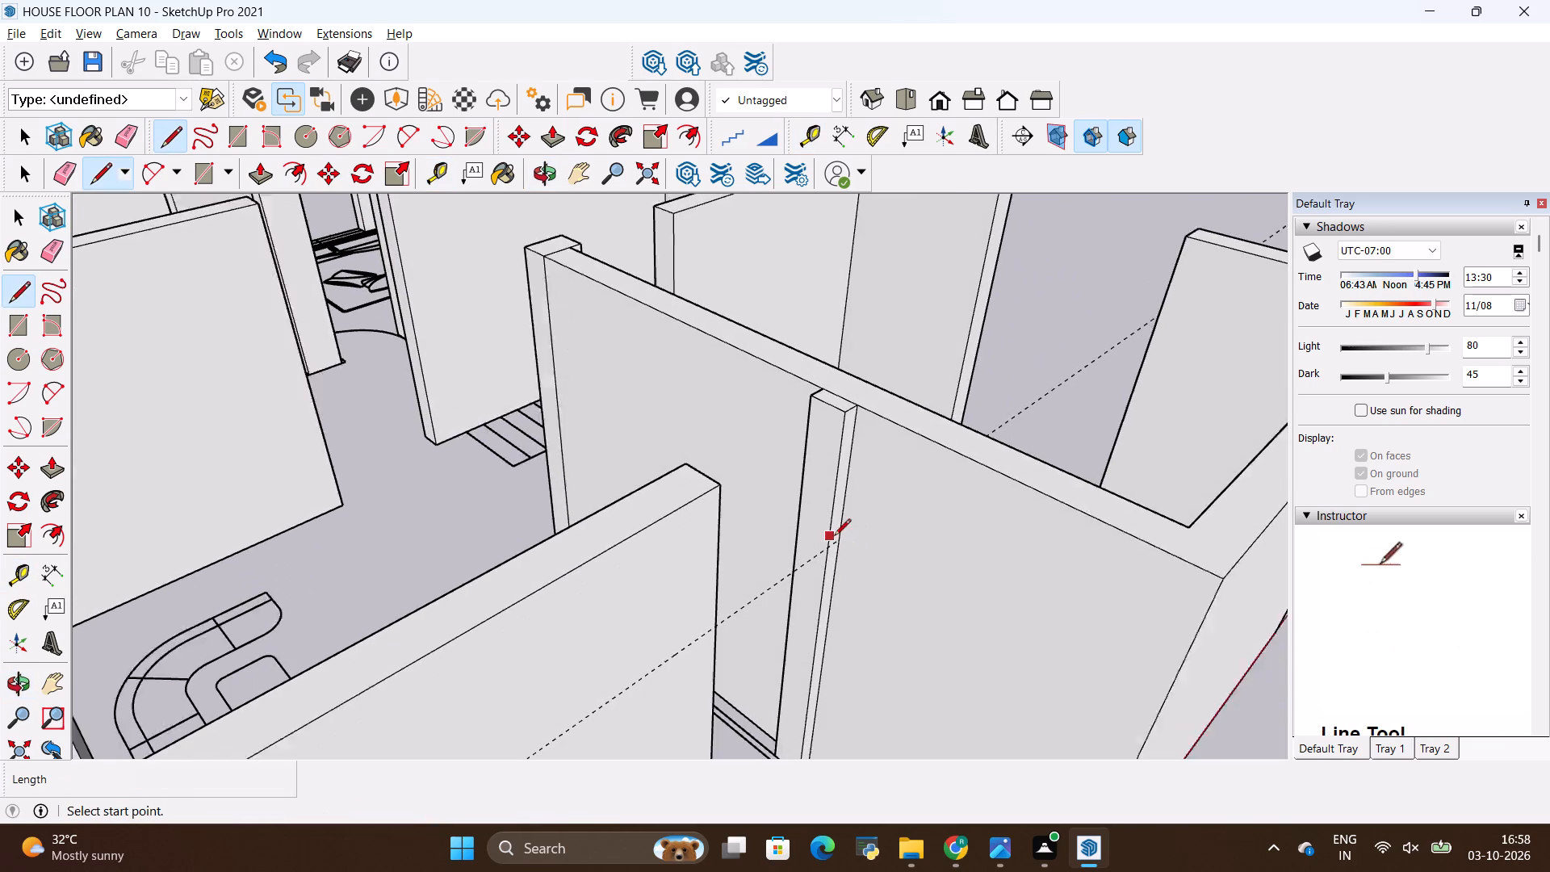
click(822, 551)
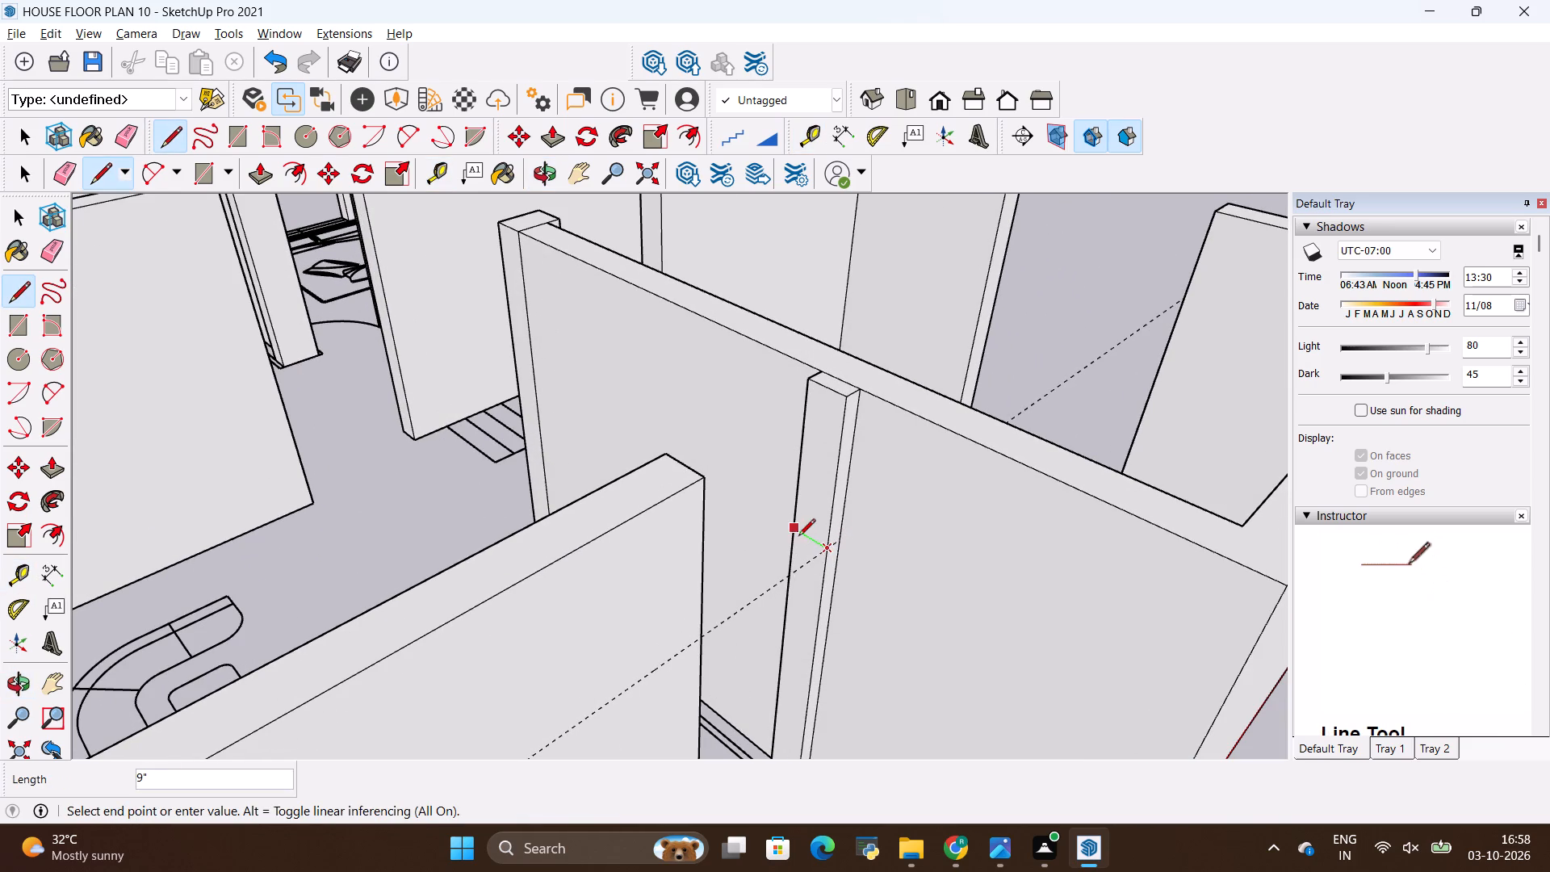
click(790, 537)
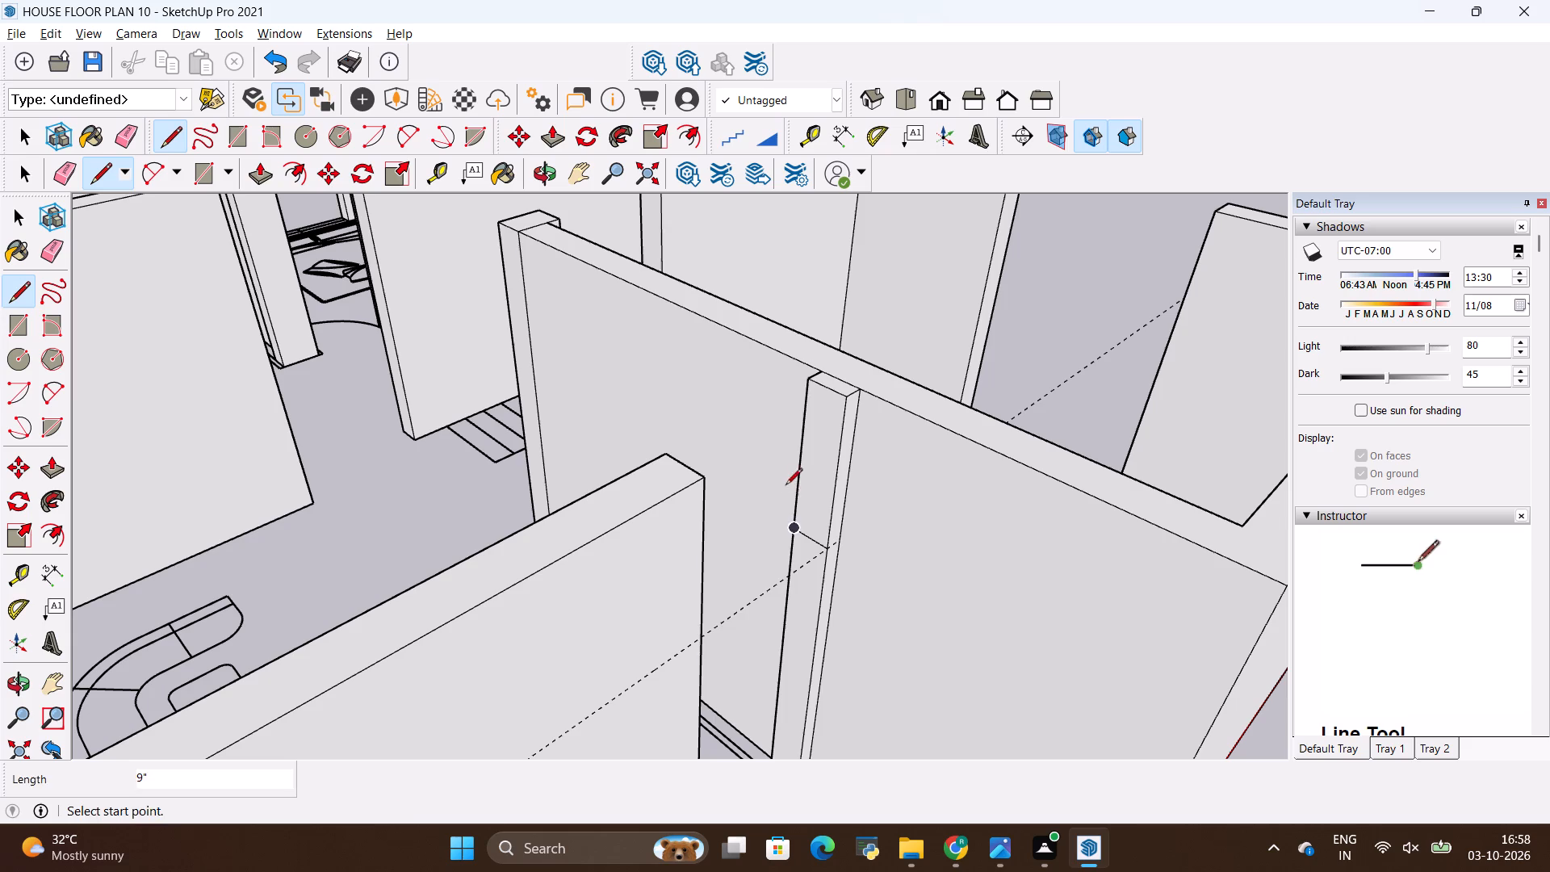
Push/Pull the upper part of the stub face 3' to the living-room end wall, bridging over the entrance door opening.
key(p)
click(820, 462)
click(708, 474)
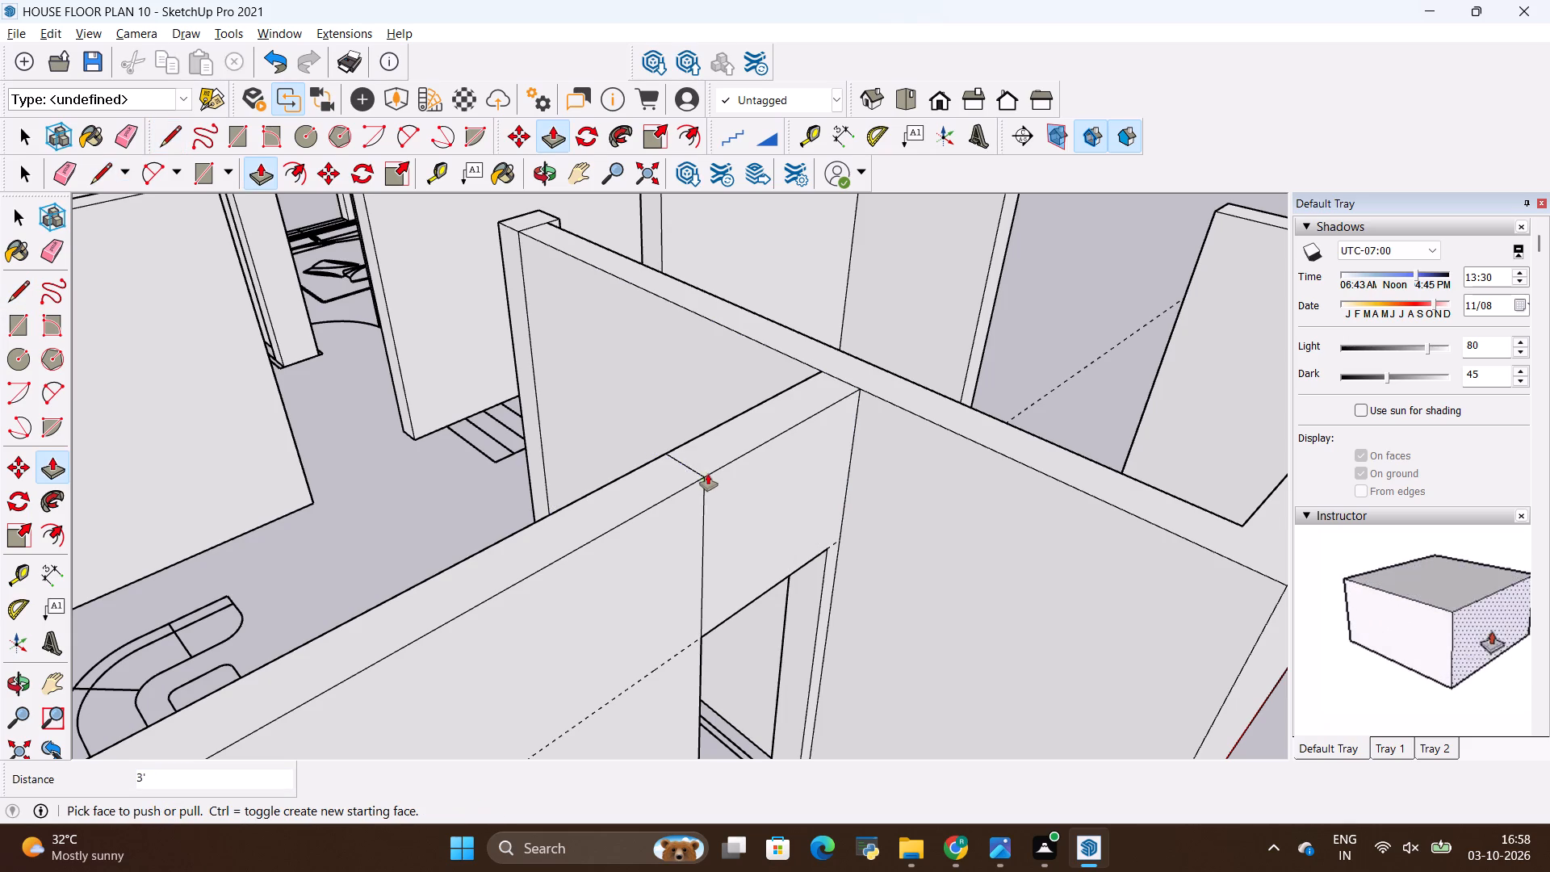
Place a guide 2' below the top edge of the middle wall segment between the two bedroom openings on the far end side.
scroll(697, 485, down, 16)
middle_drag(647, 444, 920, 560)
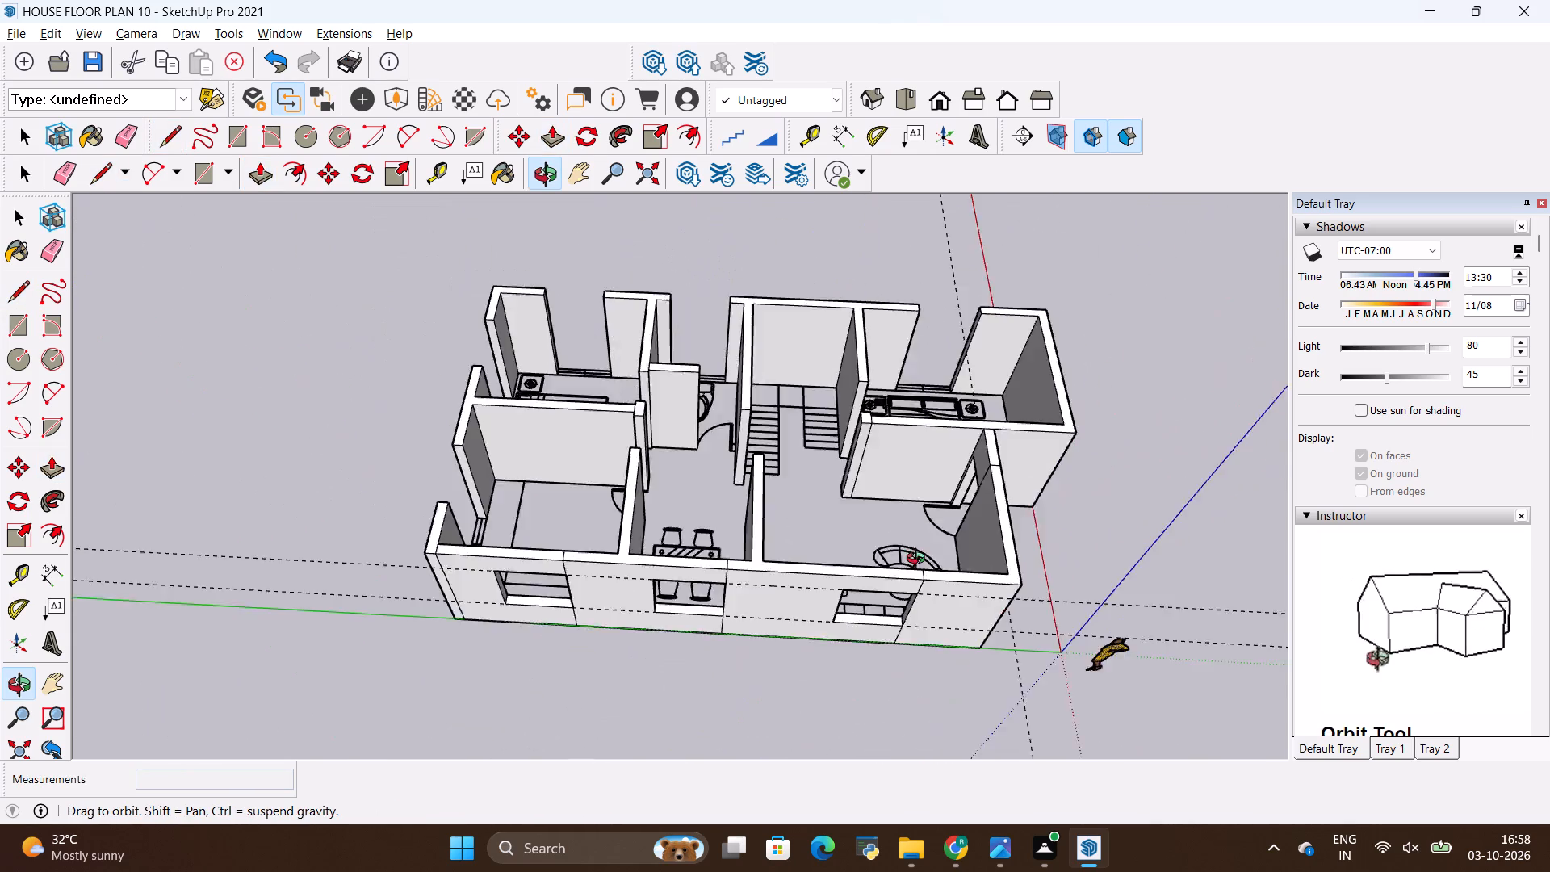
middle_drag(920, 560, 1016, 442)
middle_drag(459, 483, 903, 479)
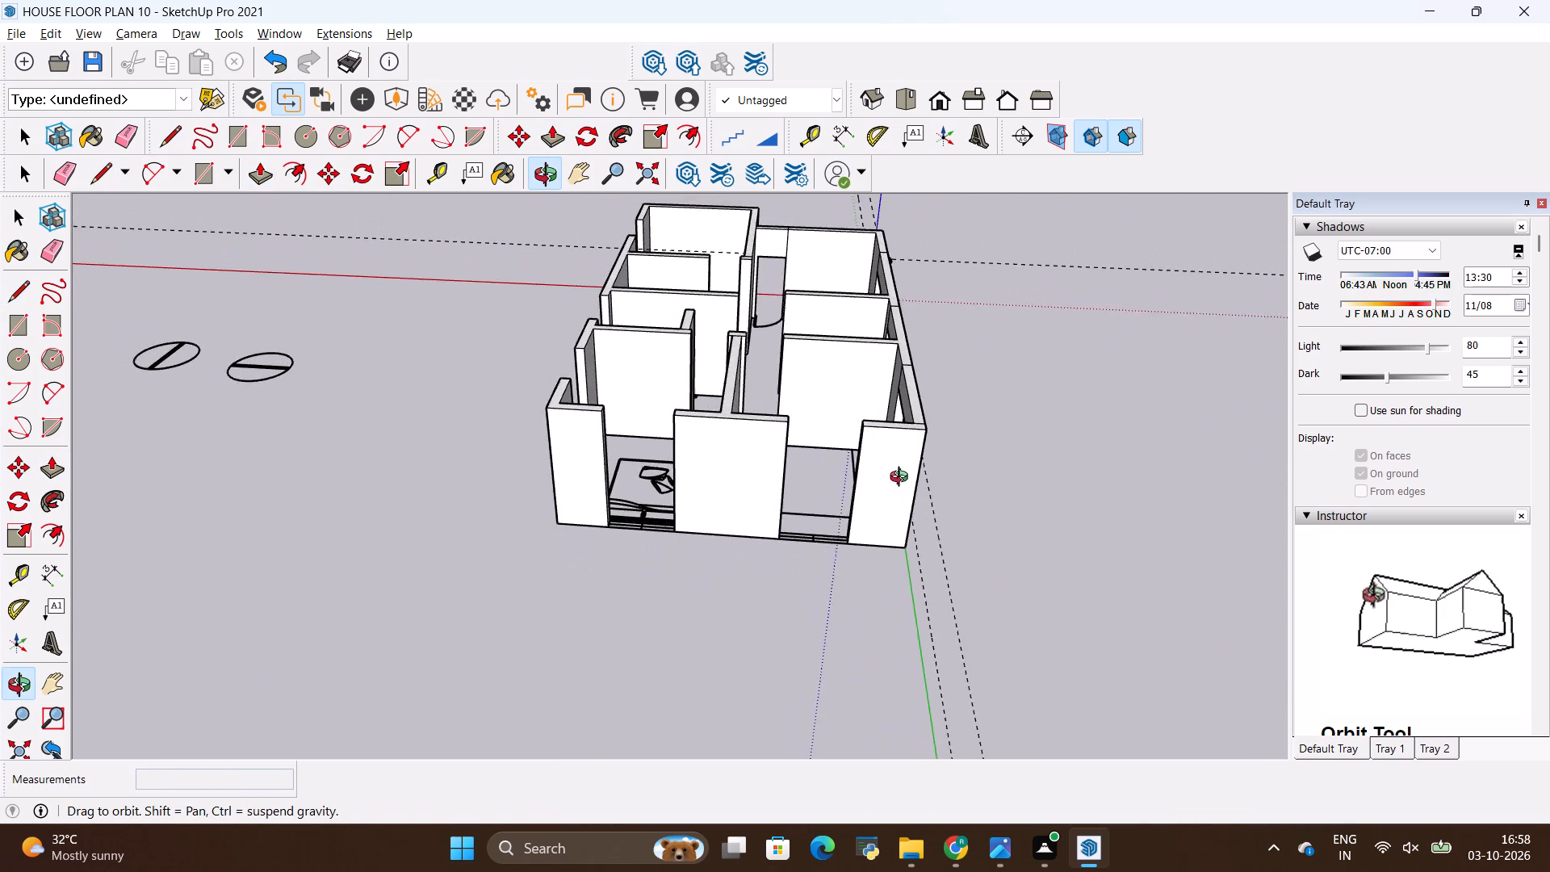
middle_drag(903, 479, 718, 696)
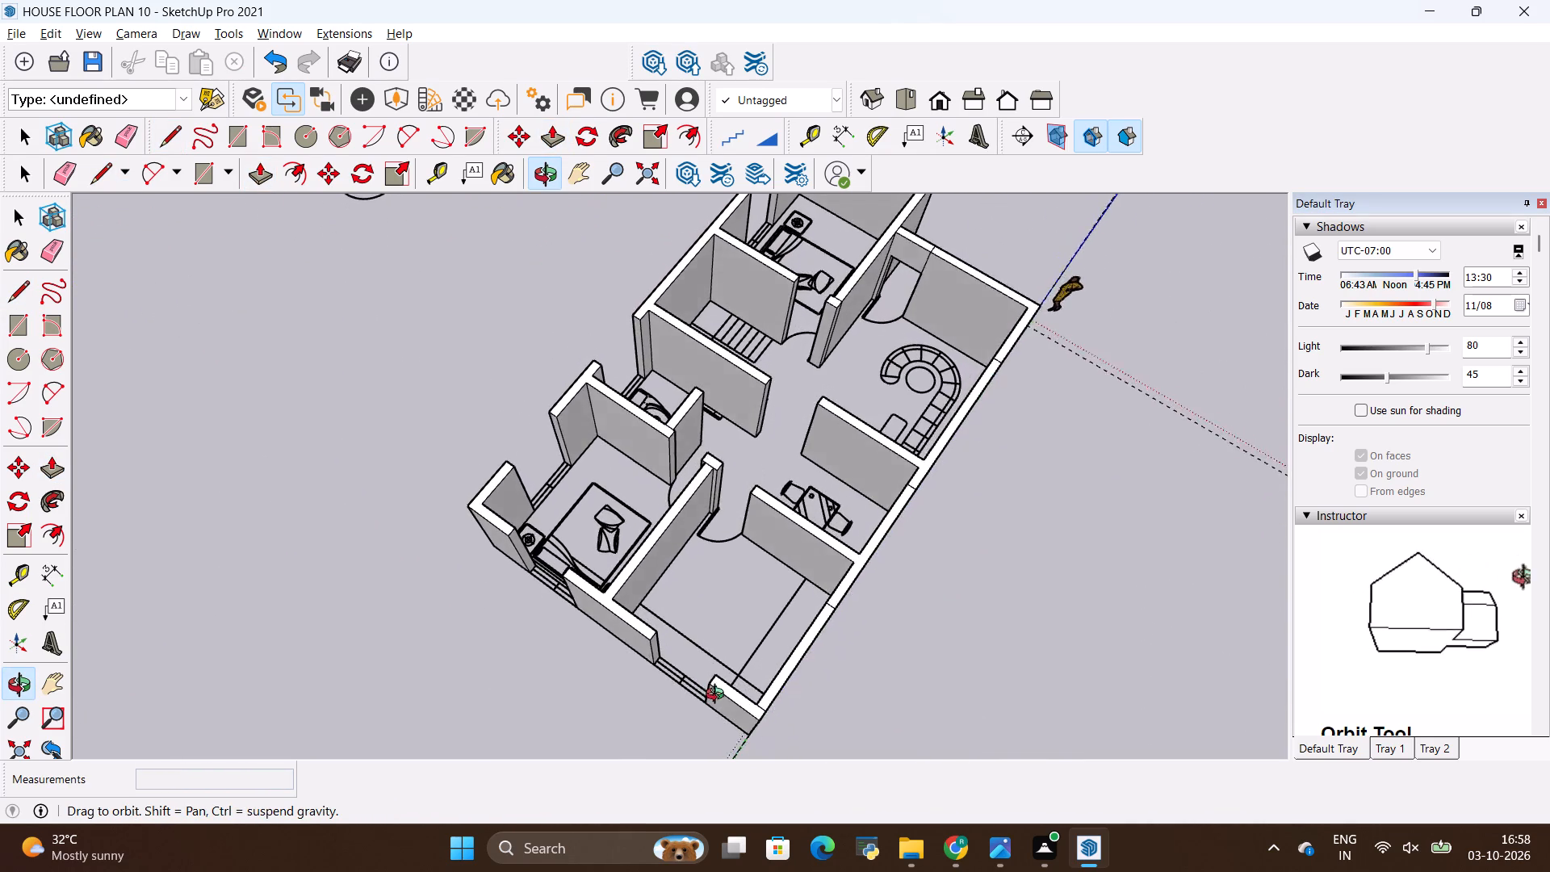
middle_drag(718, 696, 888, 392)
key(t)
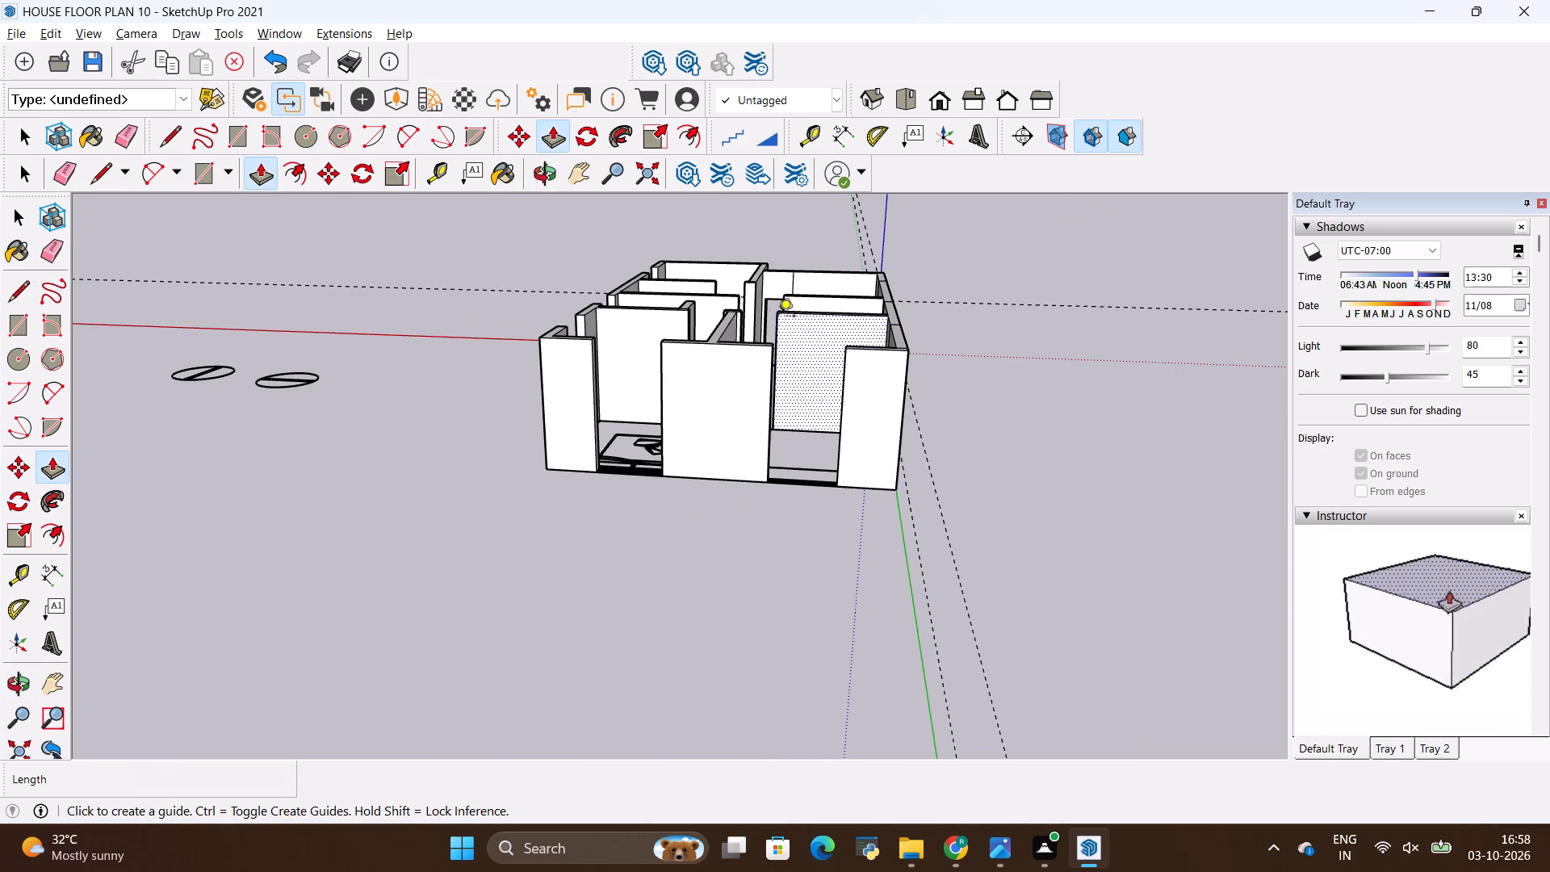
scroll(743, 355, up, 6)
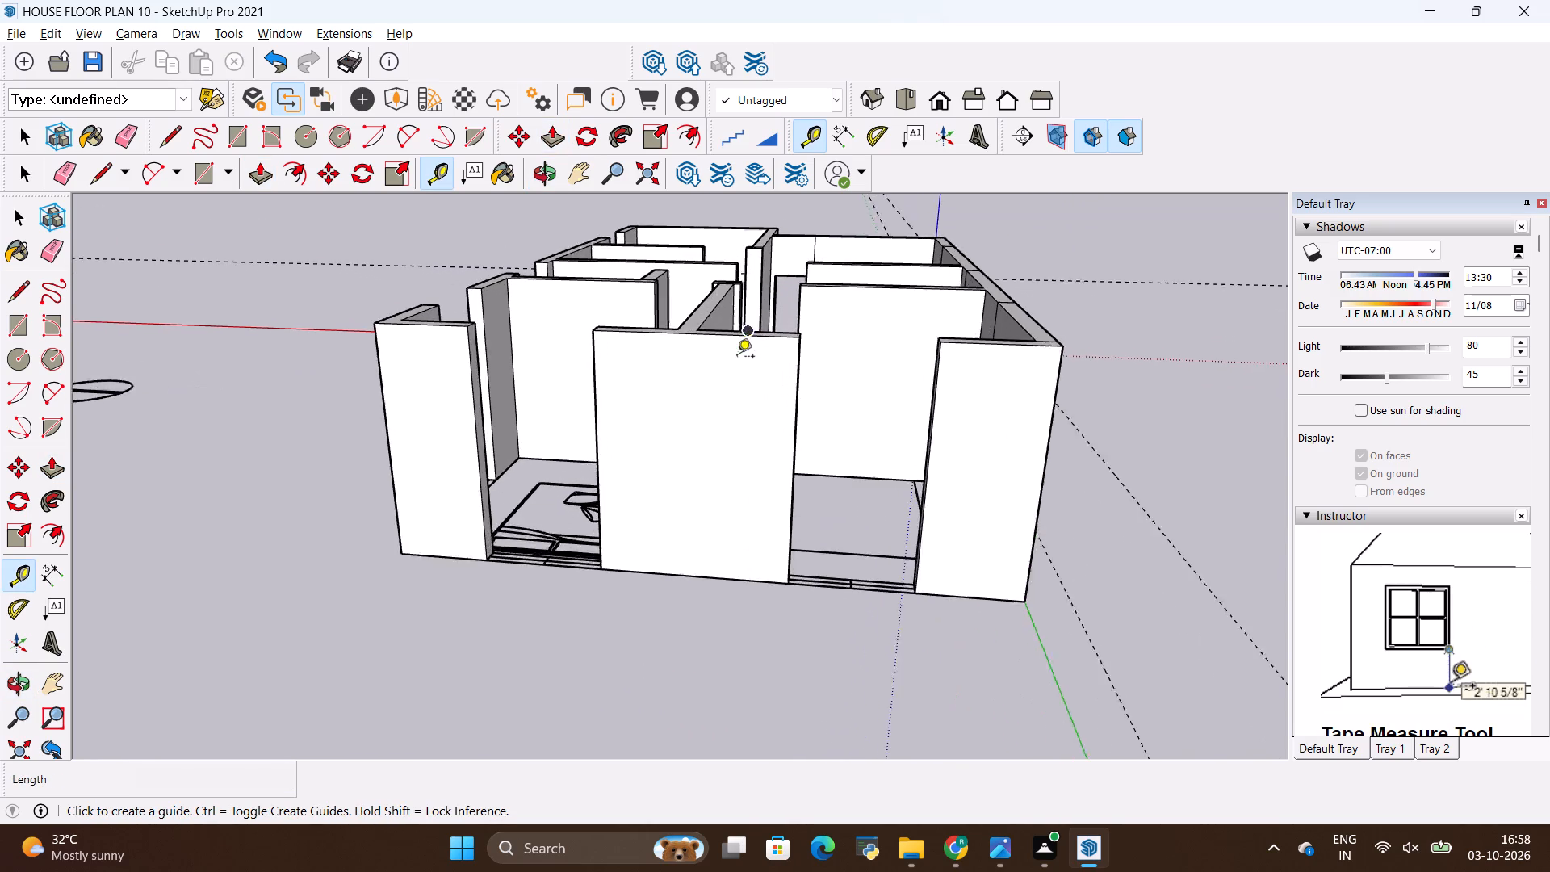
scroll(737, 358, up, 2)
click(681, 329)
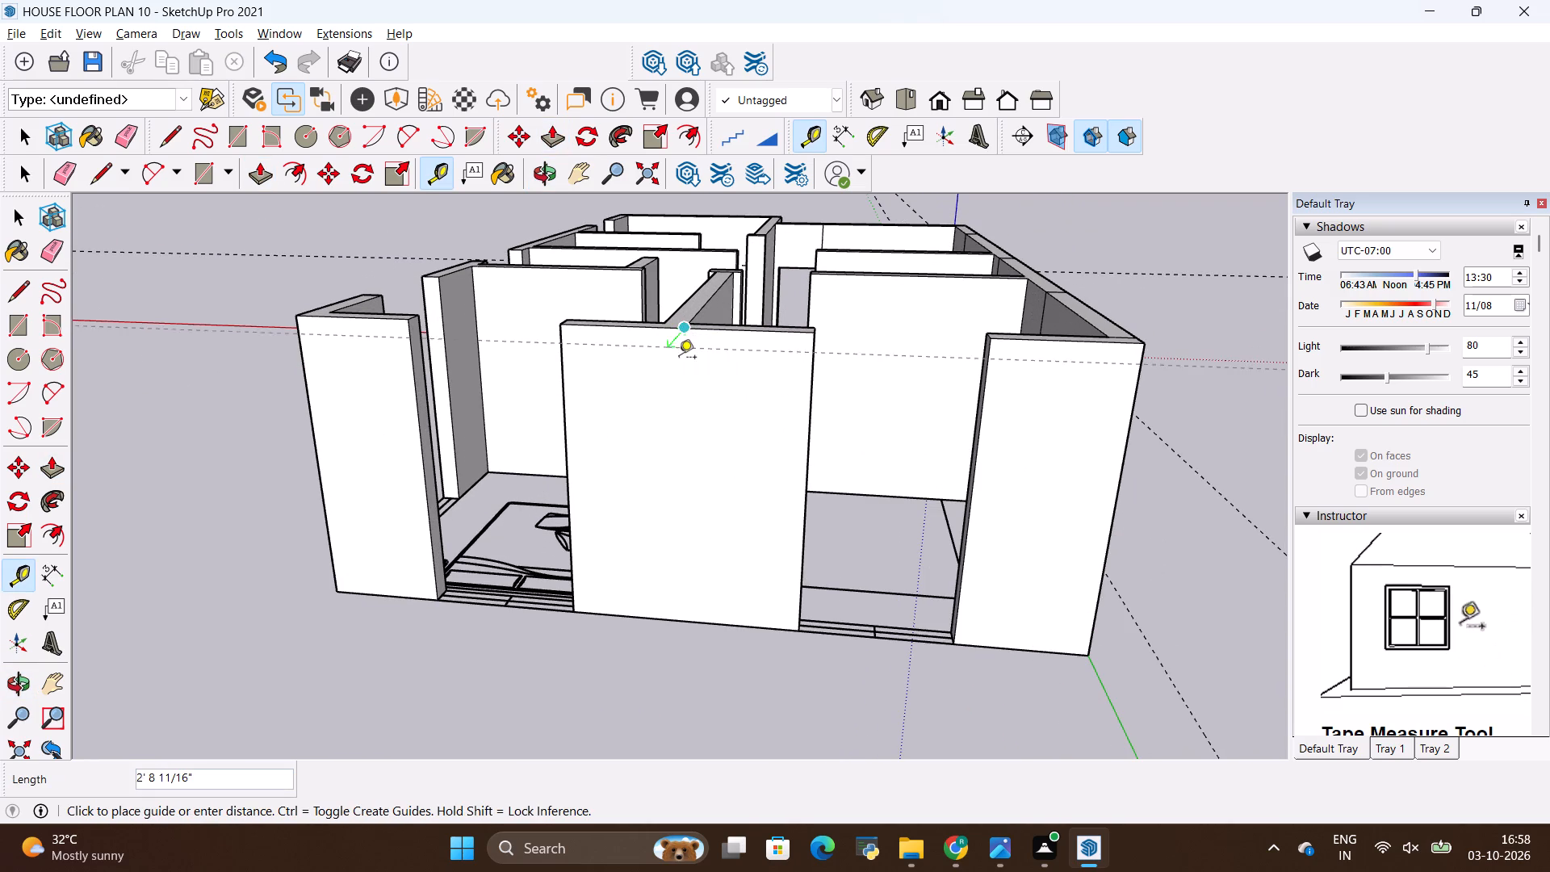
text(2')
key(Return)
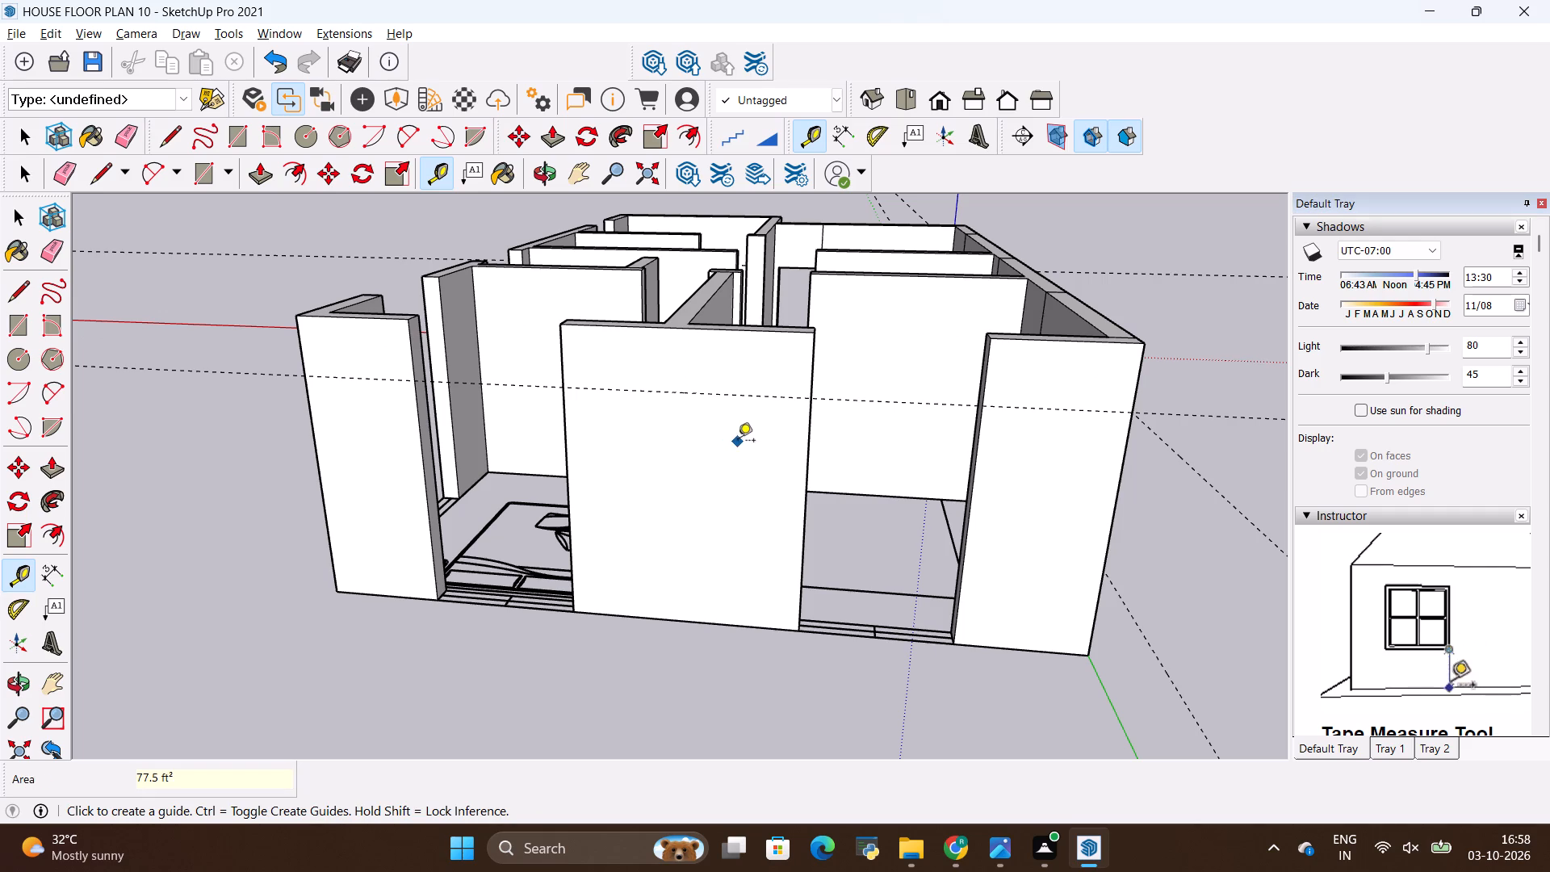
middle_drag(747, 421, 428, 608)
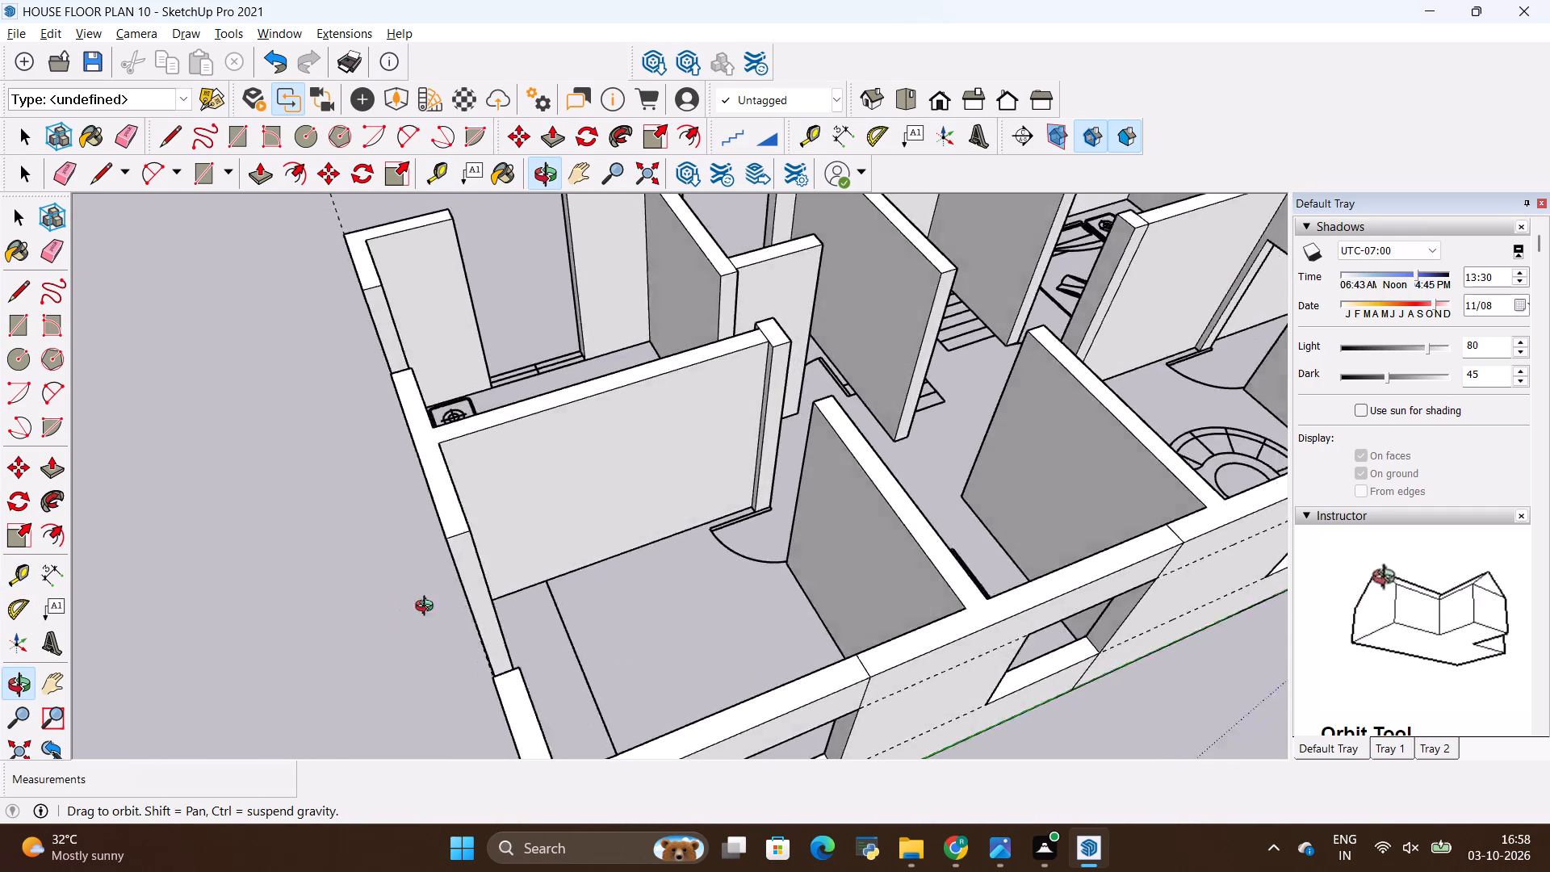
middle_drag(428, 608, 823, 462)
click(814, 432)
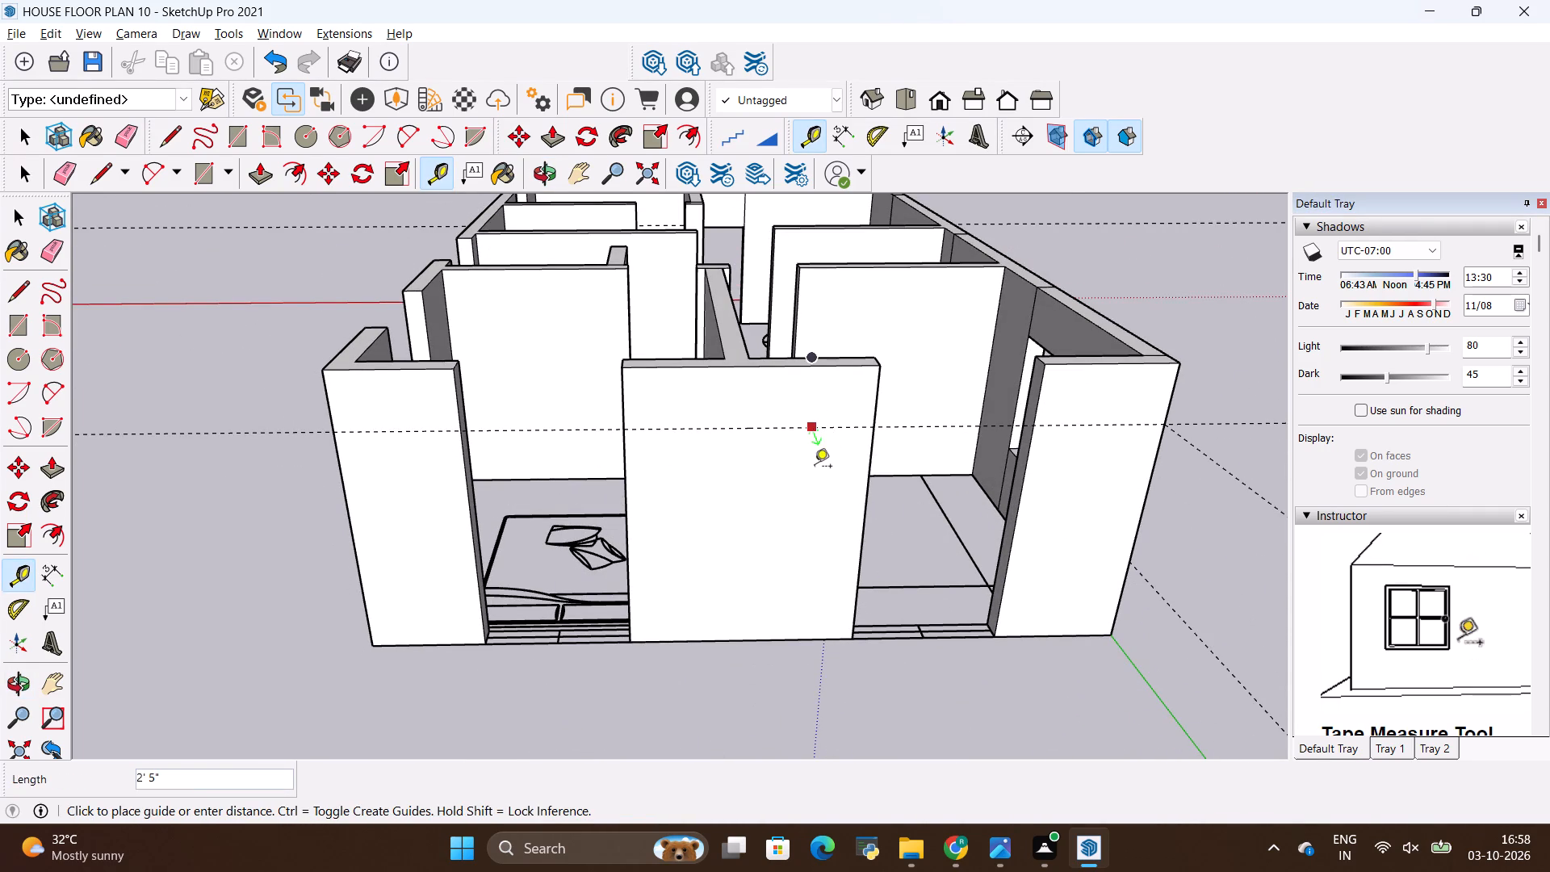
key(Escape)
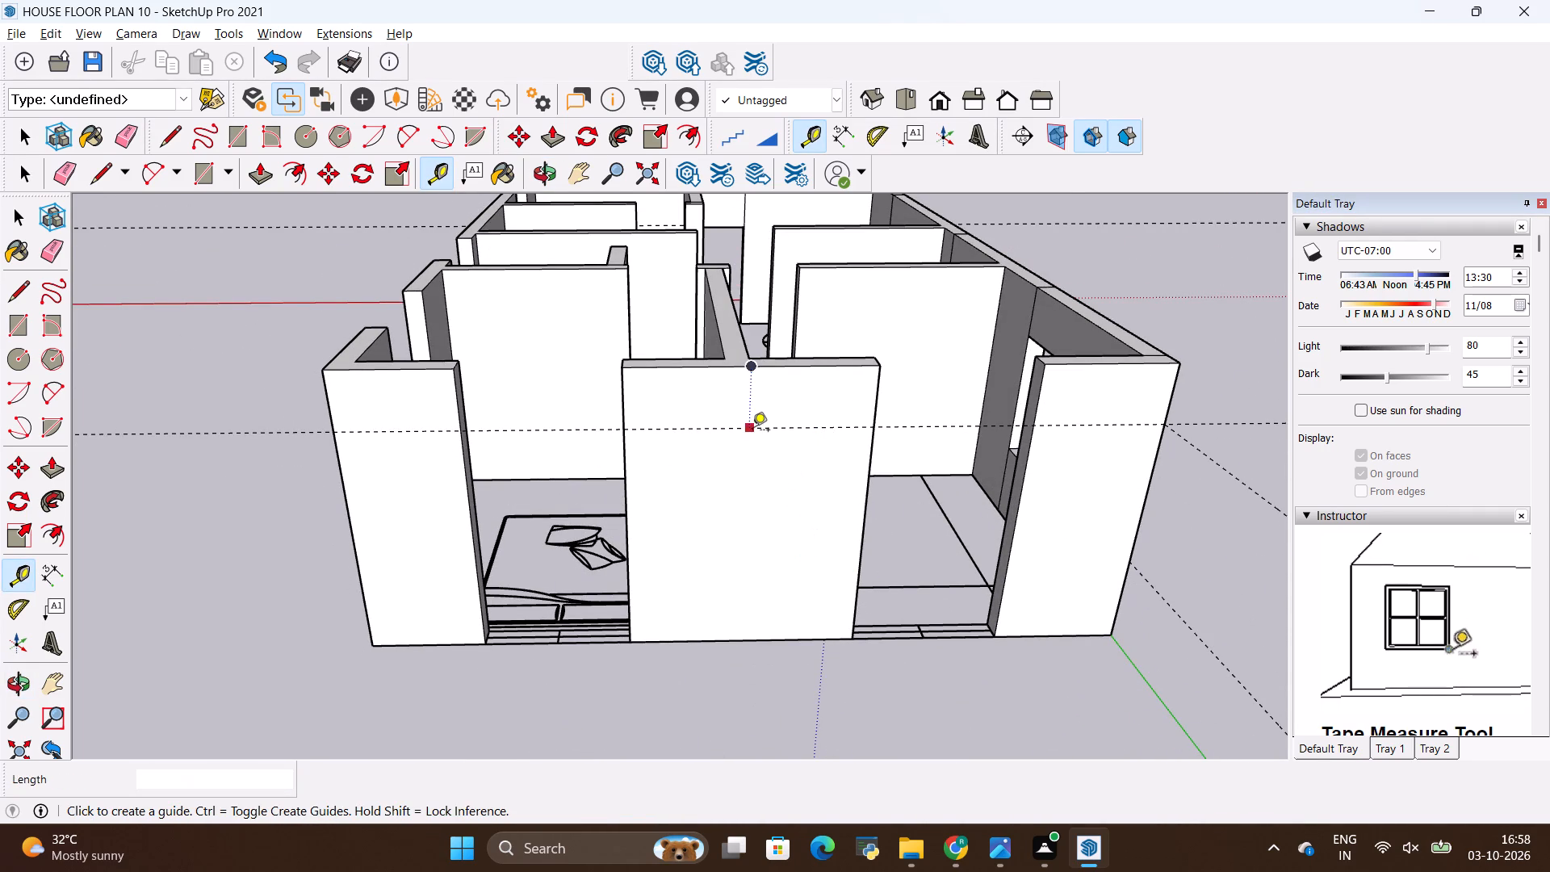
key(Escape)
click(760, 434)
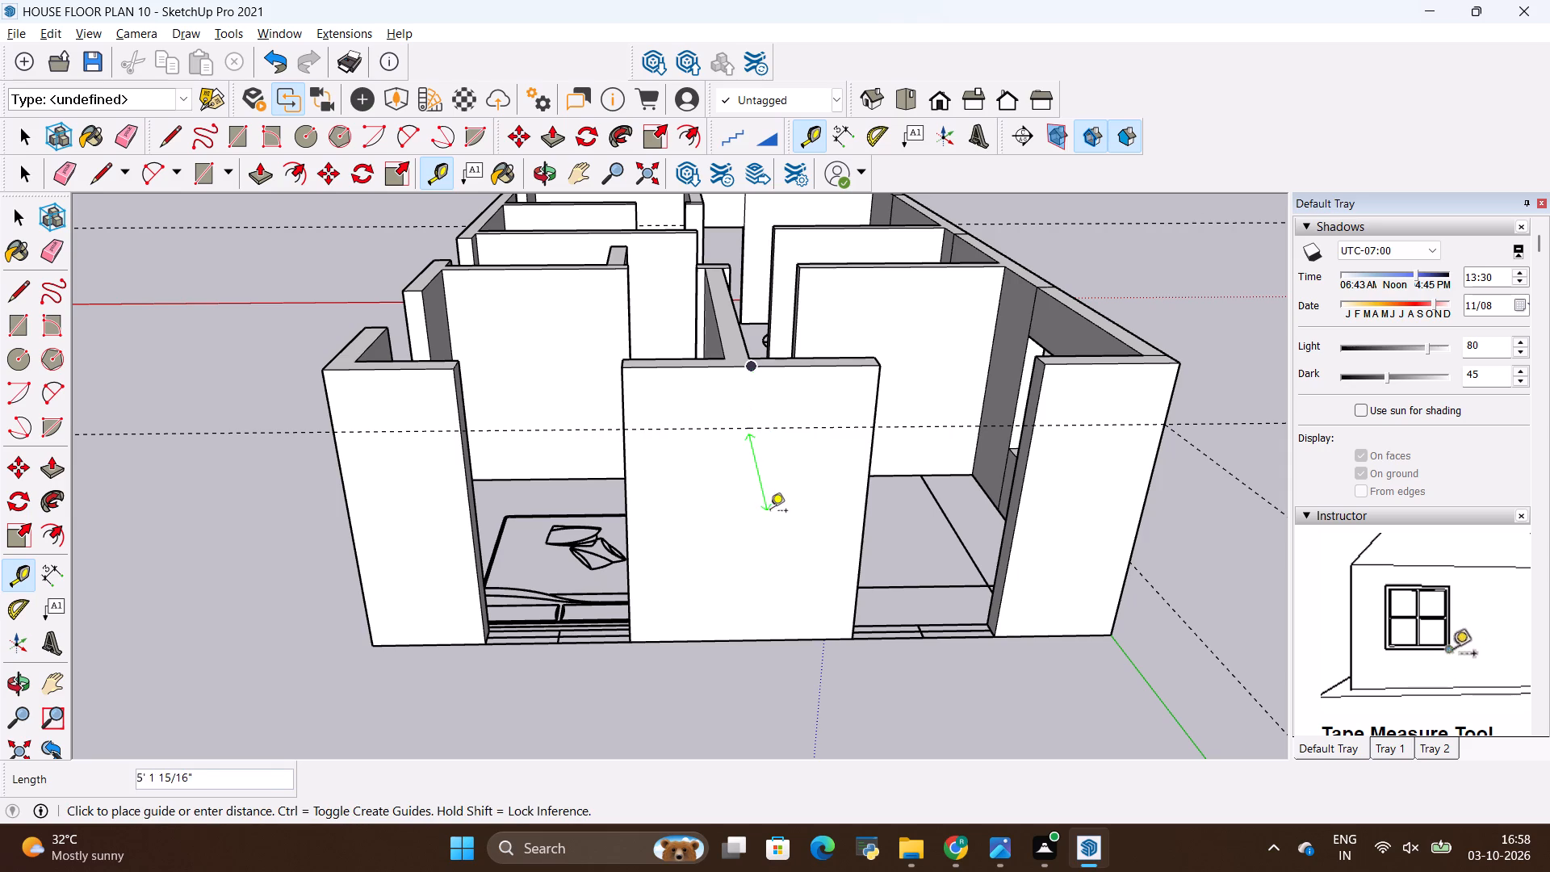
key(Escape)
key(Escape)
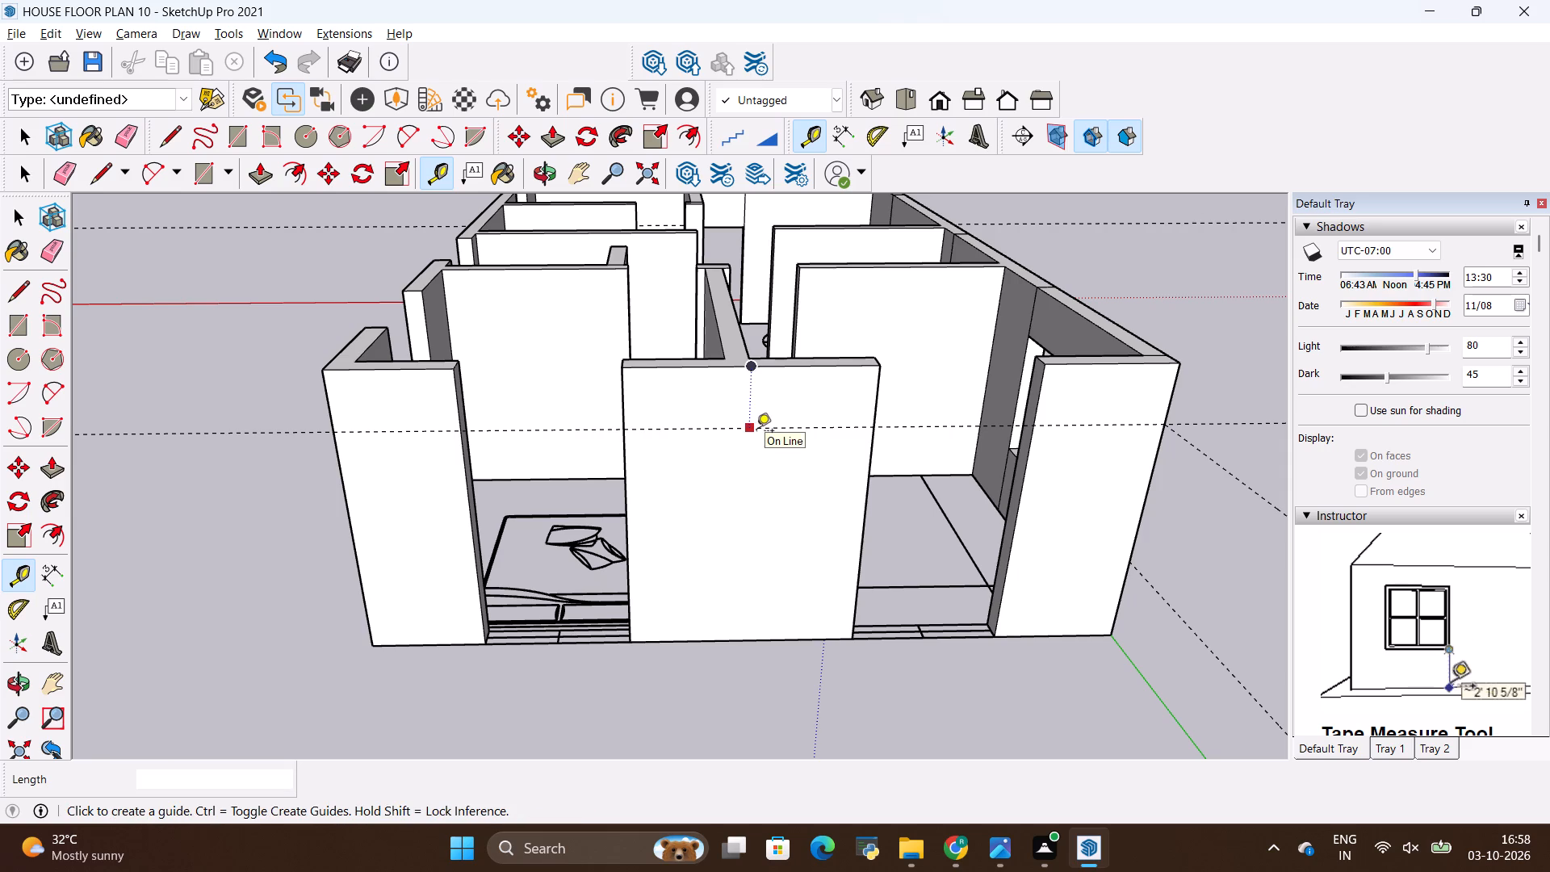
Place a guide 5' below the upper guide on the middle wall segment between the two bedroom openings.
key(t)
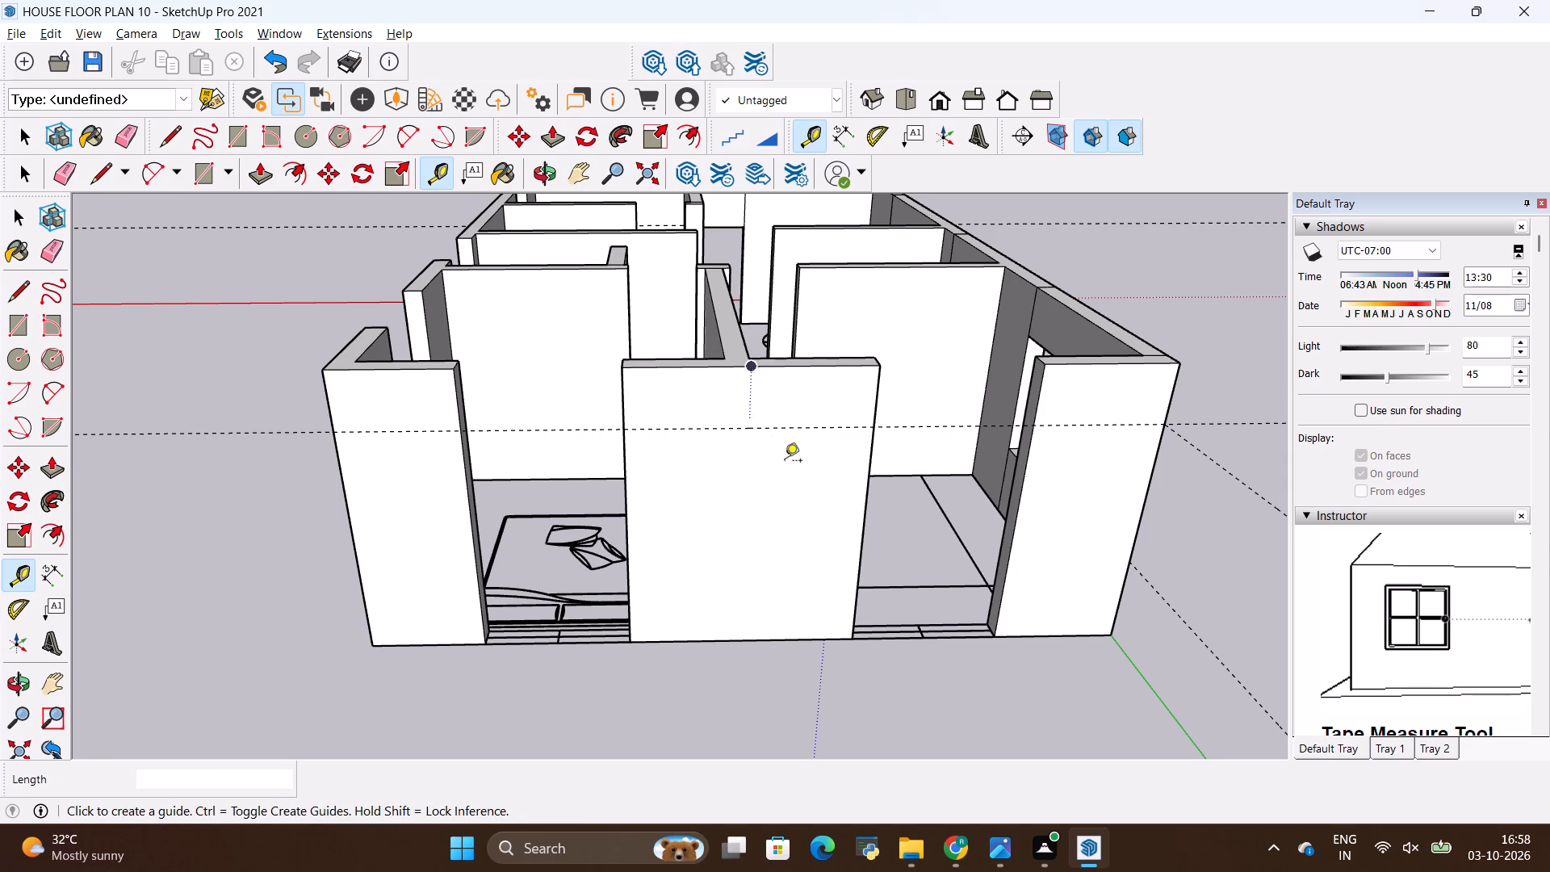
click(785, 430)
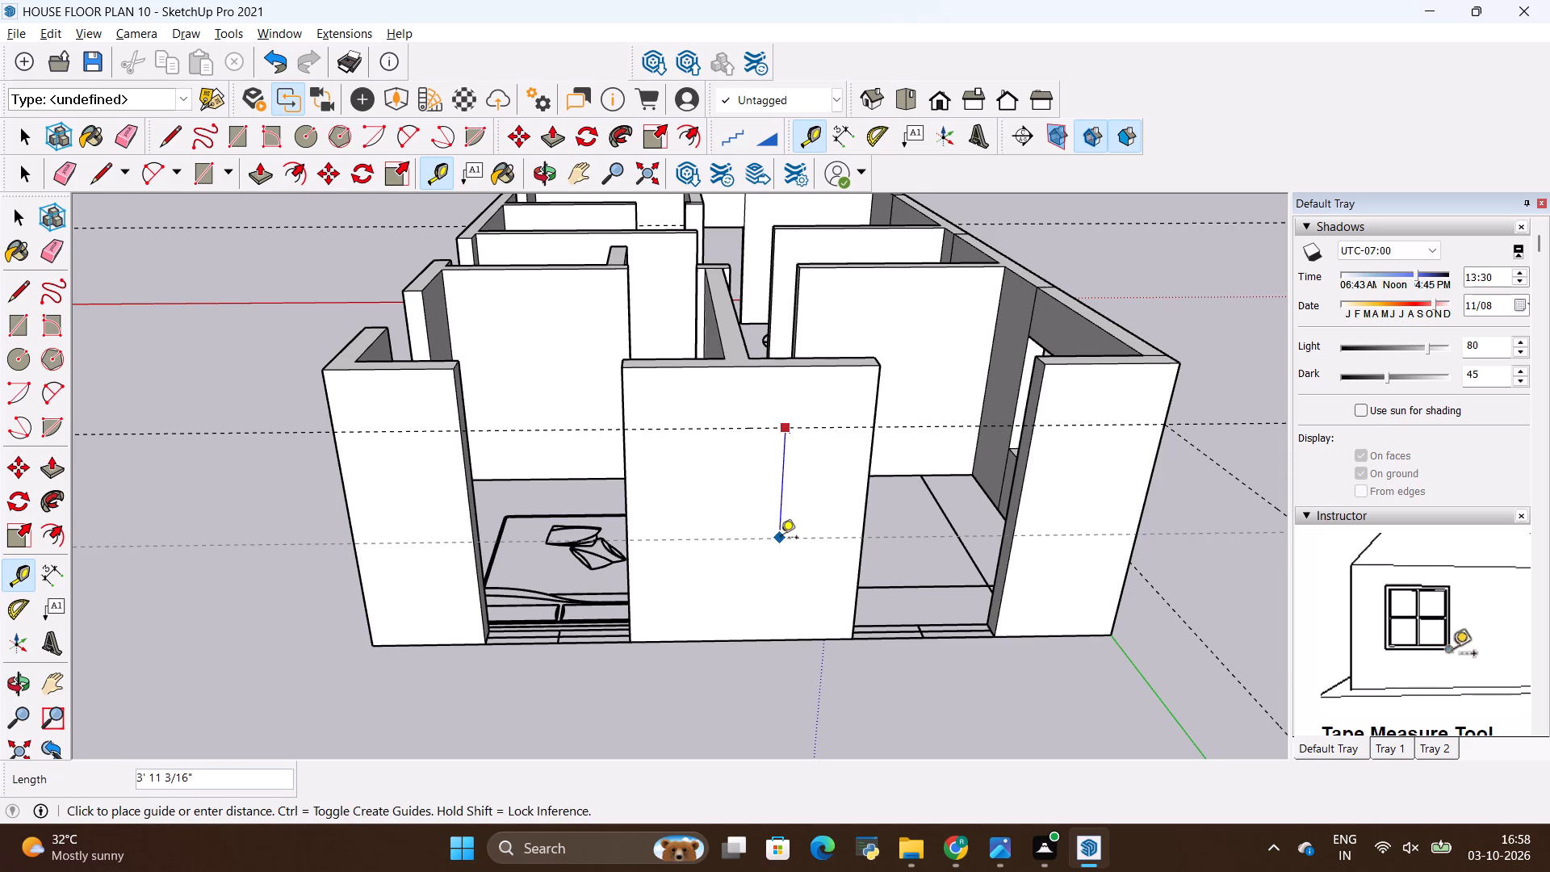
key(BackSpace)
key(5)
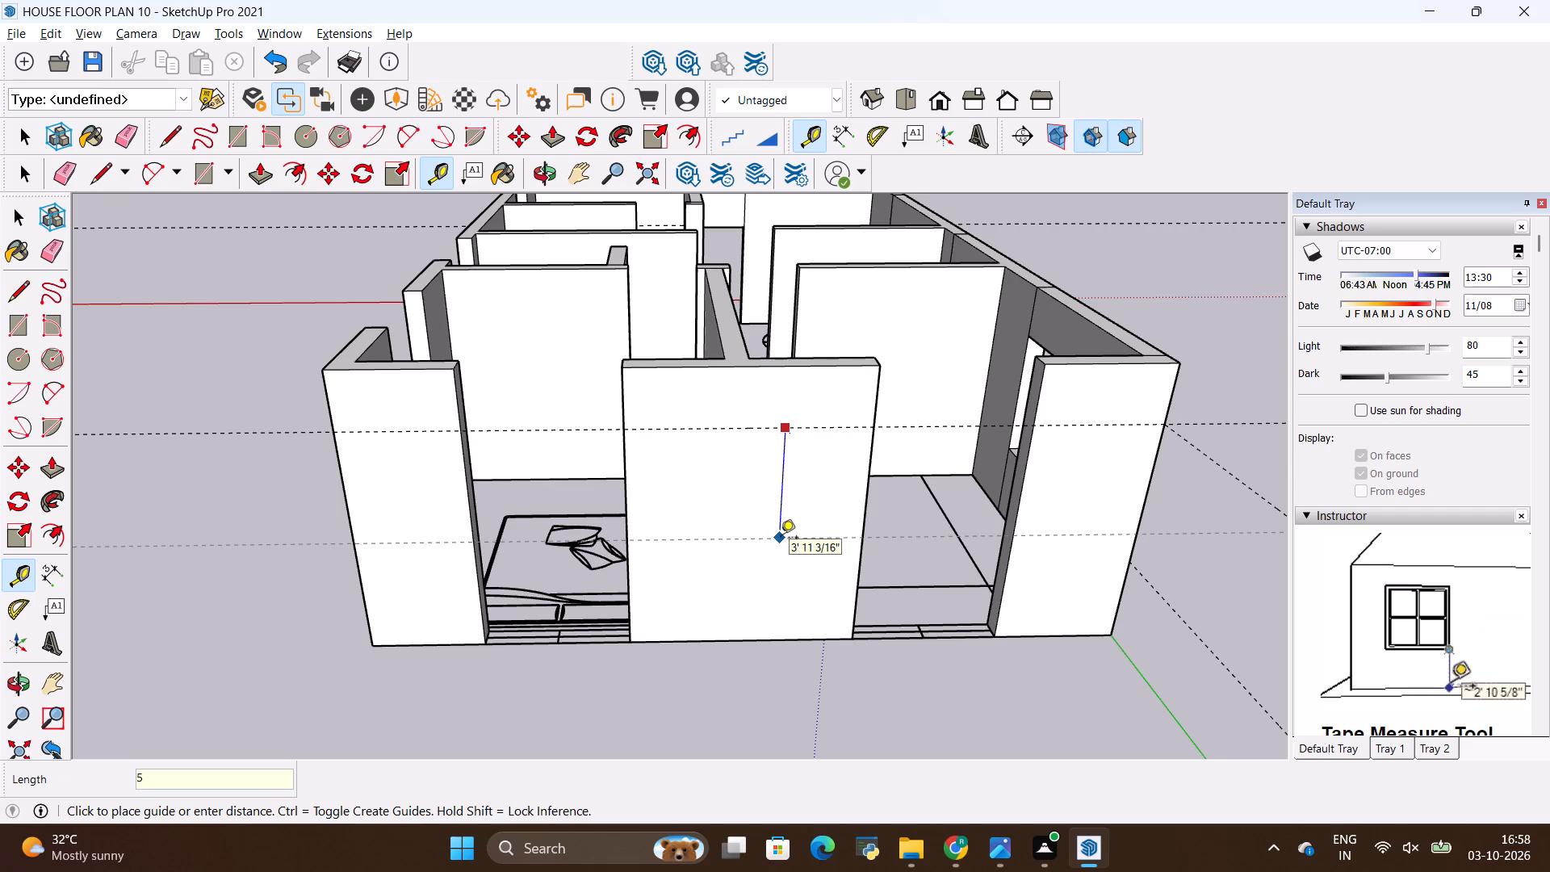
key(apostrophe)
key(Return)
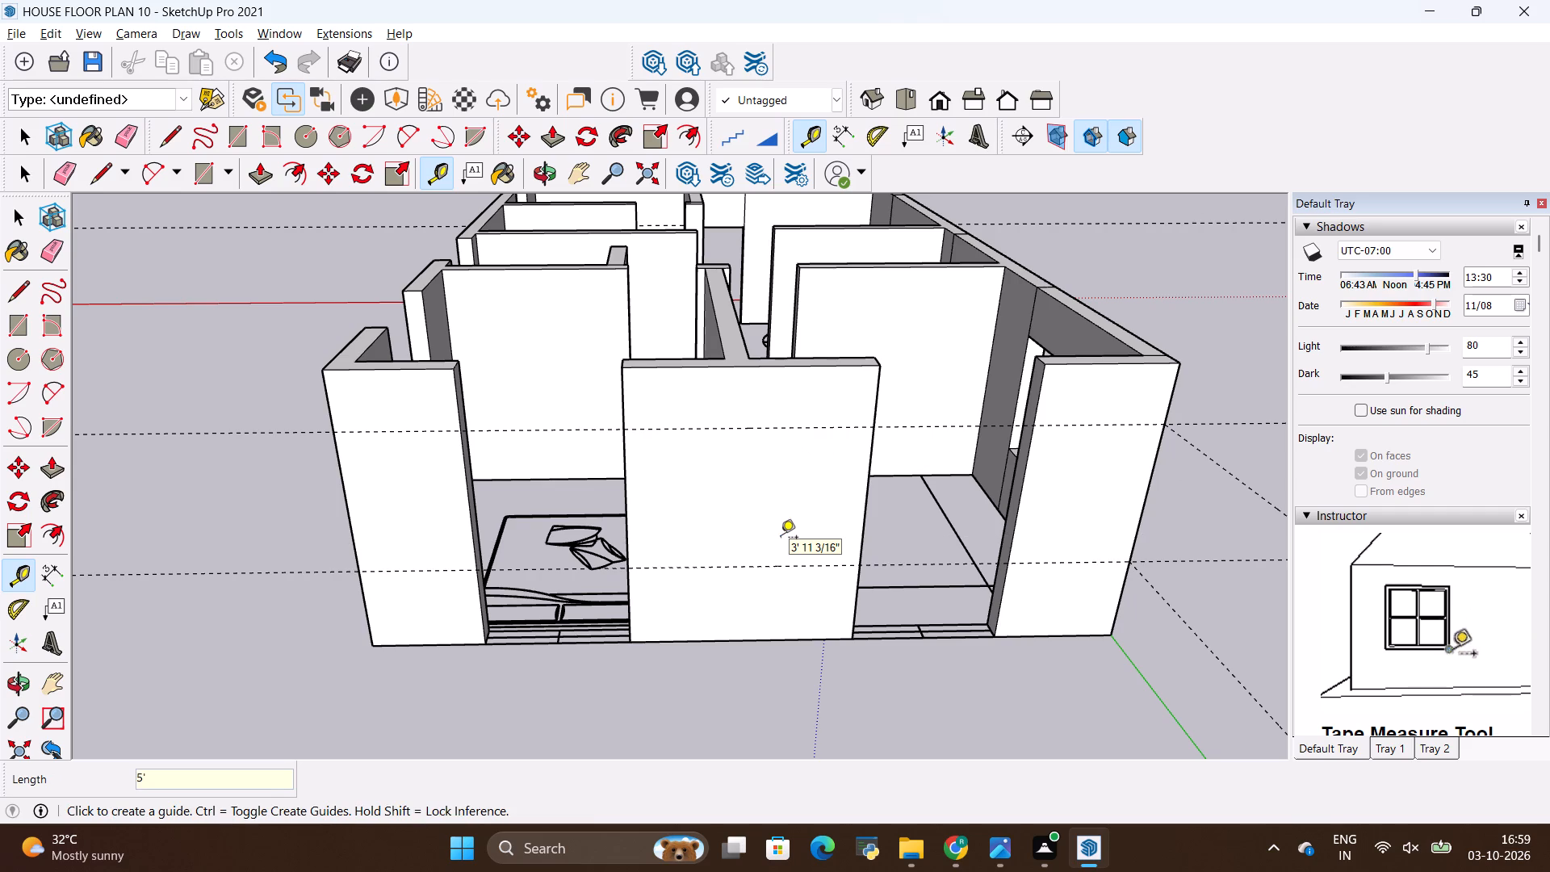
Draw two 9" lines across the opening-side face of the corner wall stub by the furnished bedroom, at both guide heights.
key(l)
middle_drag(738, 533, 723, 540)
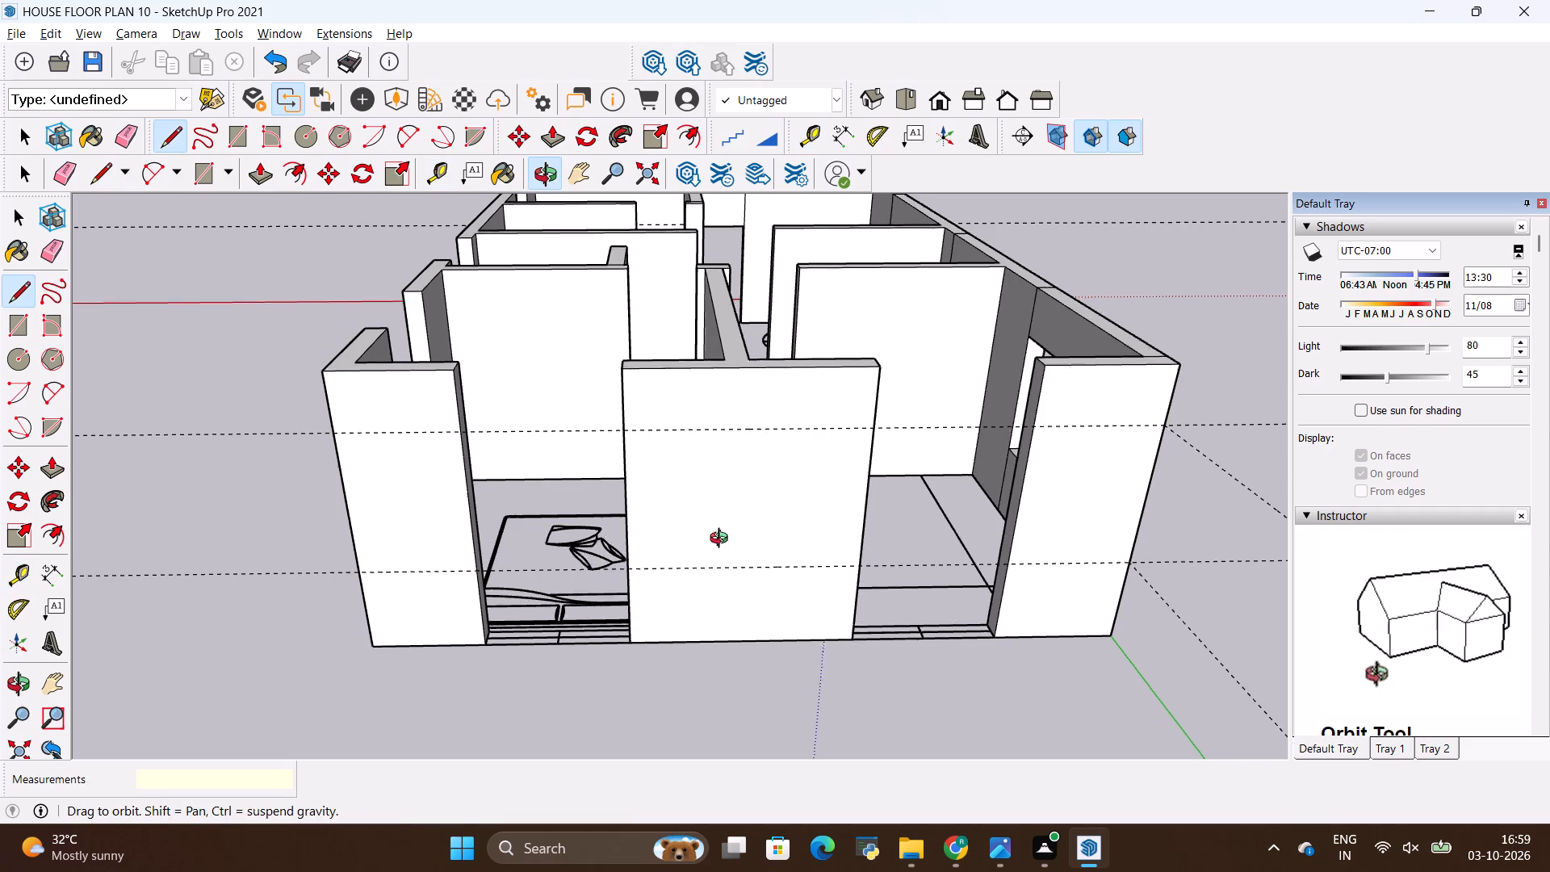
middle_drag(723, 540, 544, 549)
scroll(369, 396, up, 7)
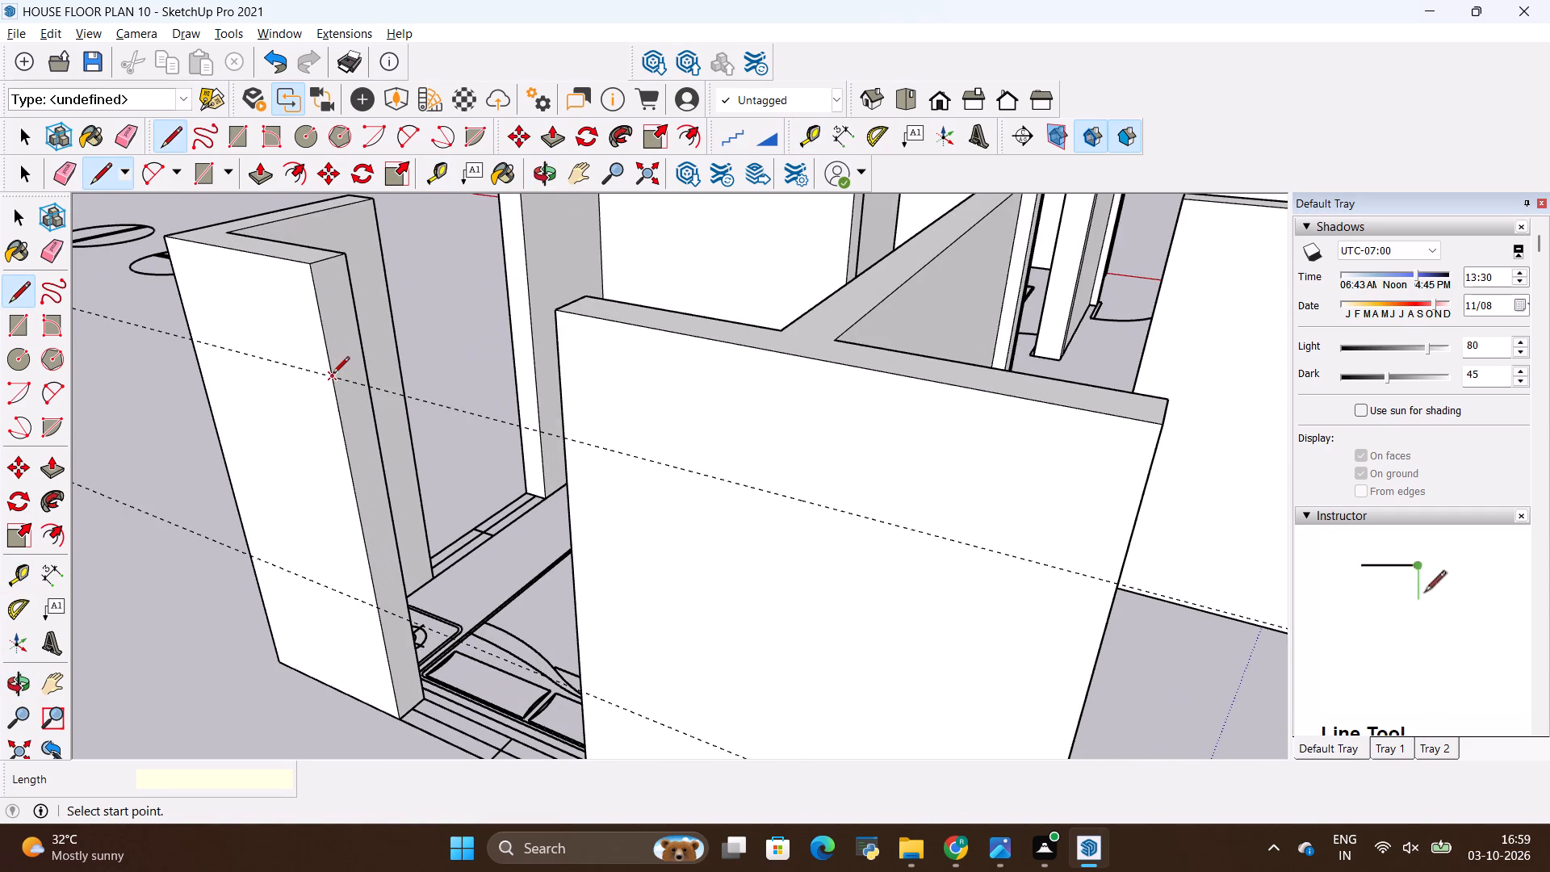
click(332, 376)
click(365, 357)
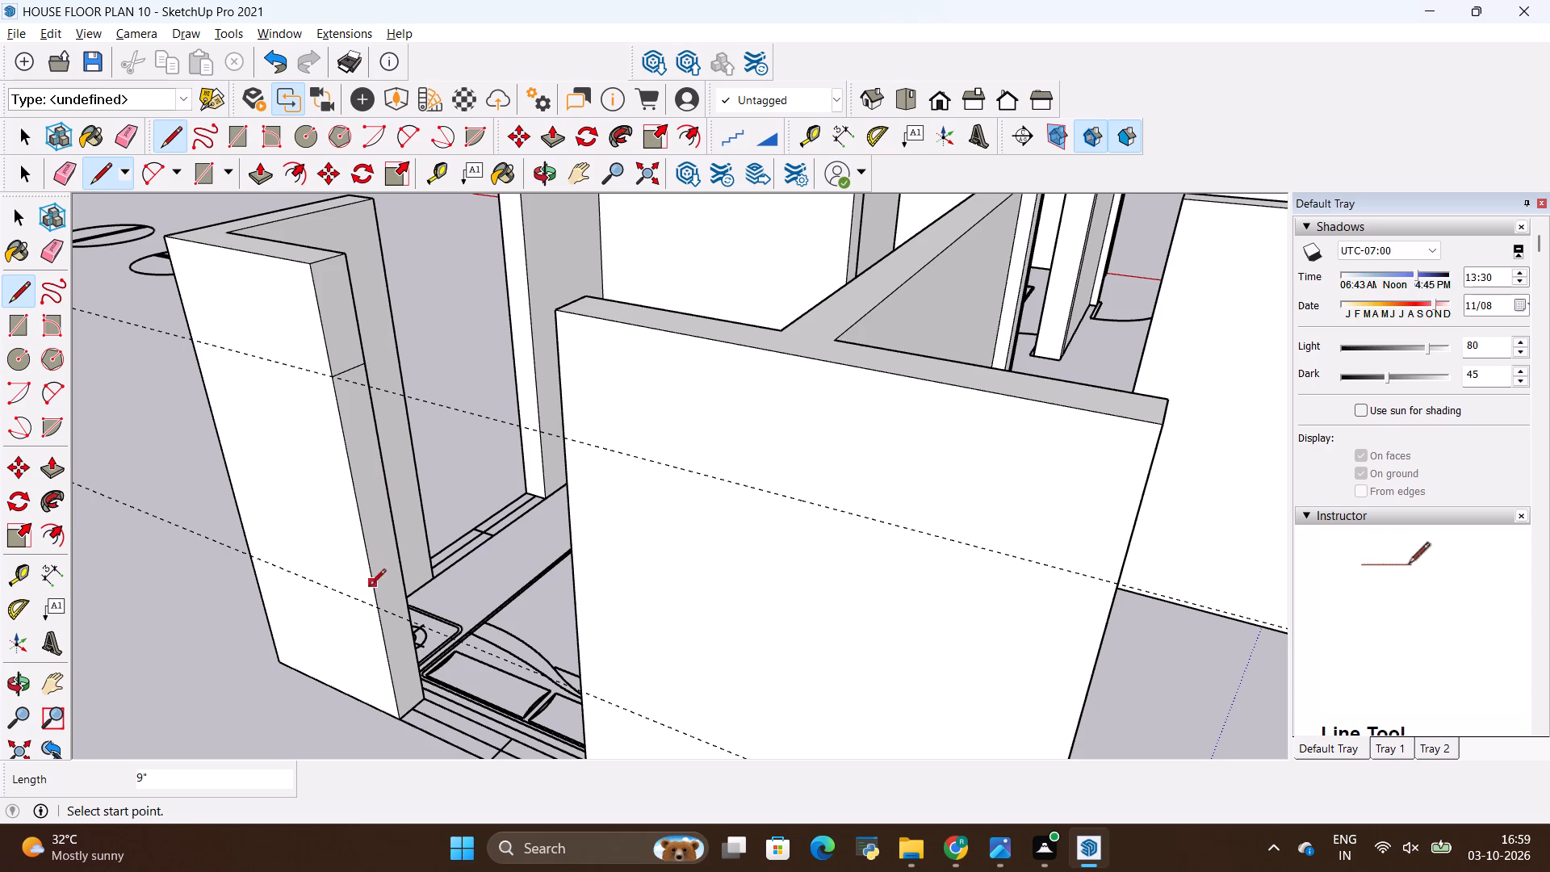
click(378, 608)
click(400, 589)
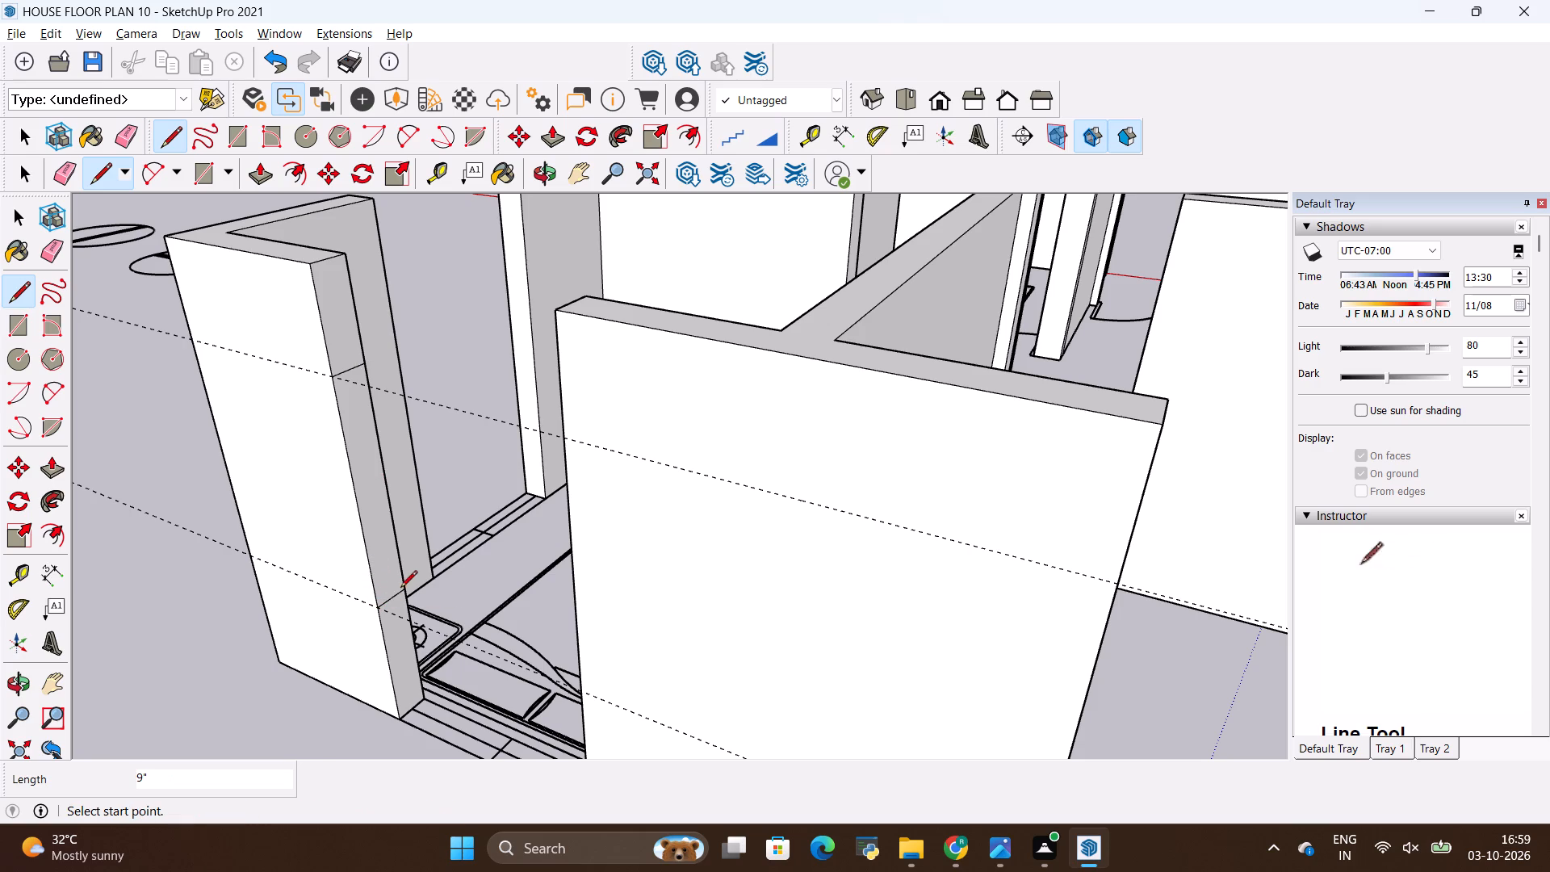
Draw two 9" lines across the middle wall segment's end face at the other bedroom's opening, at both guide heights.
middle_drag(574, 550, 440, 552)
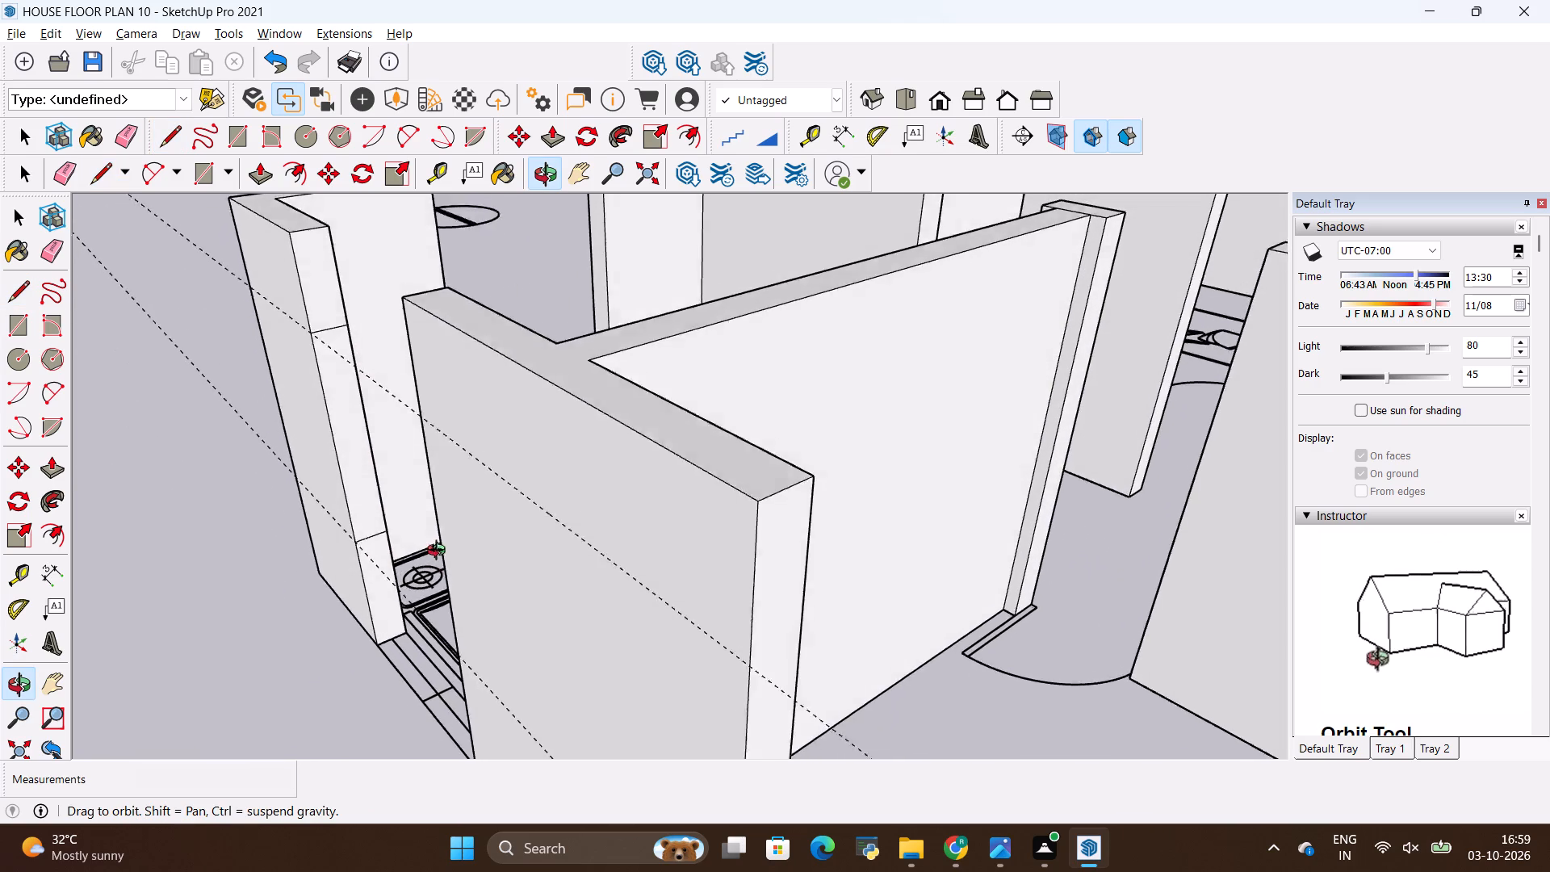
middle_drag(440, 552, 404, 530)
scroll(446, 436, down, 6)
scroll(589, 522, up, 1)
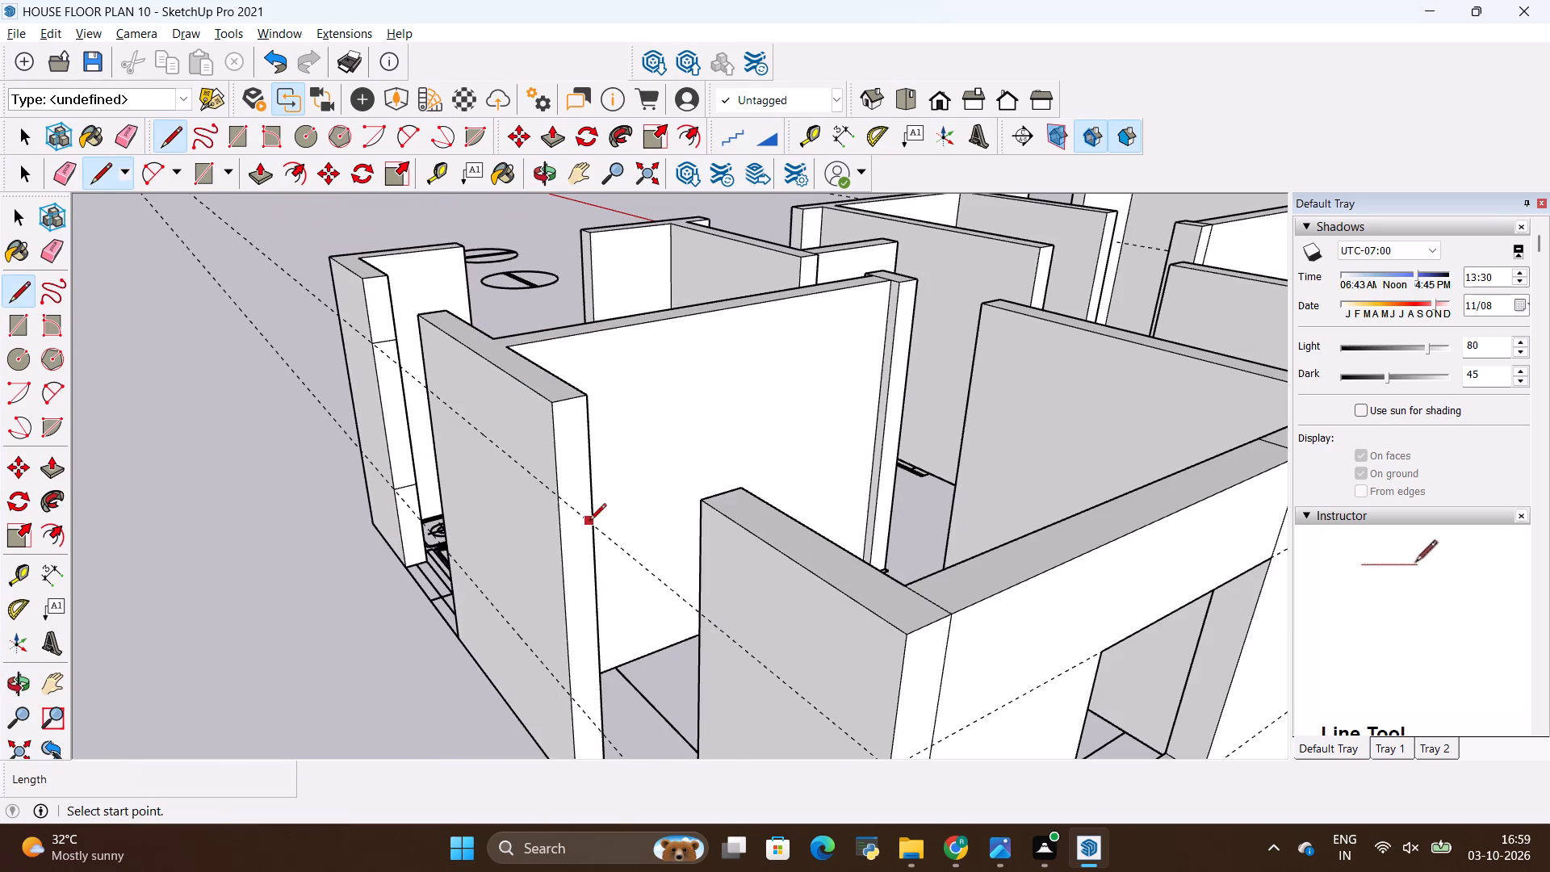
scroll(589, 522, up, 1)
click(551, 487)
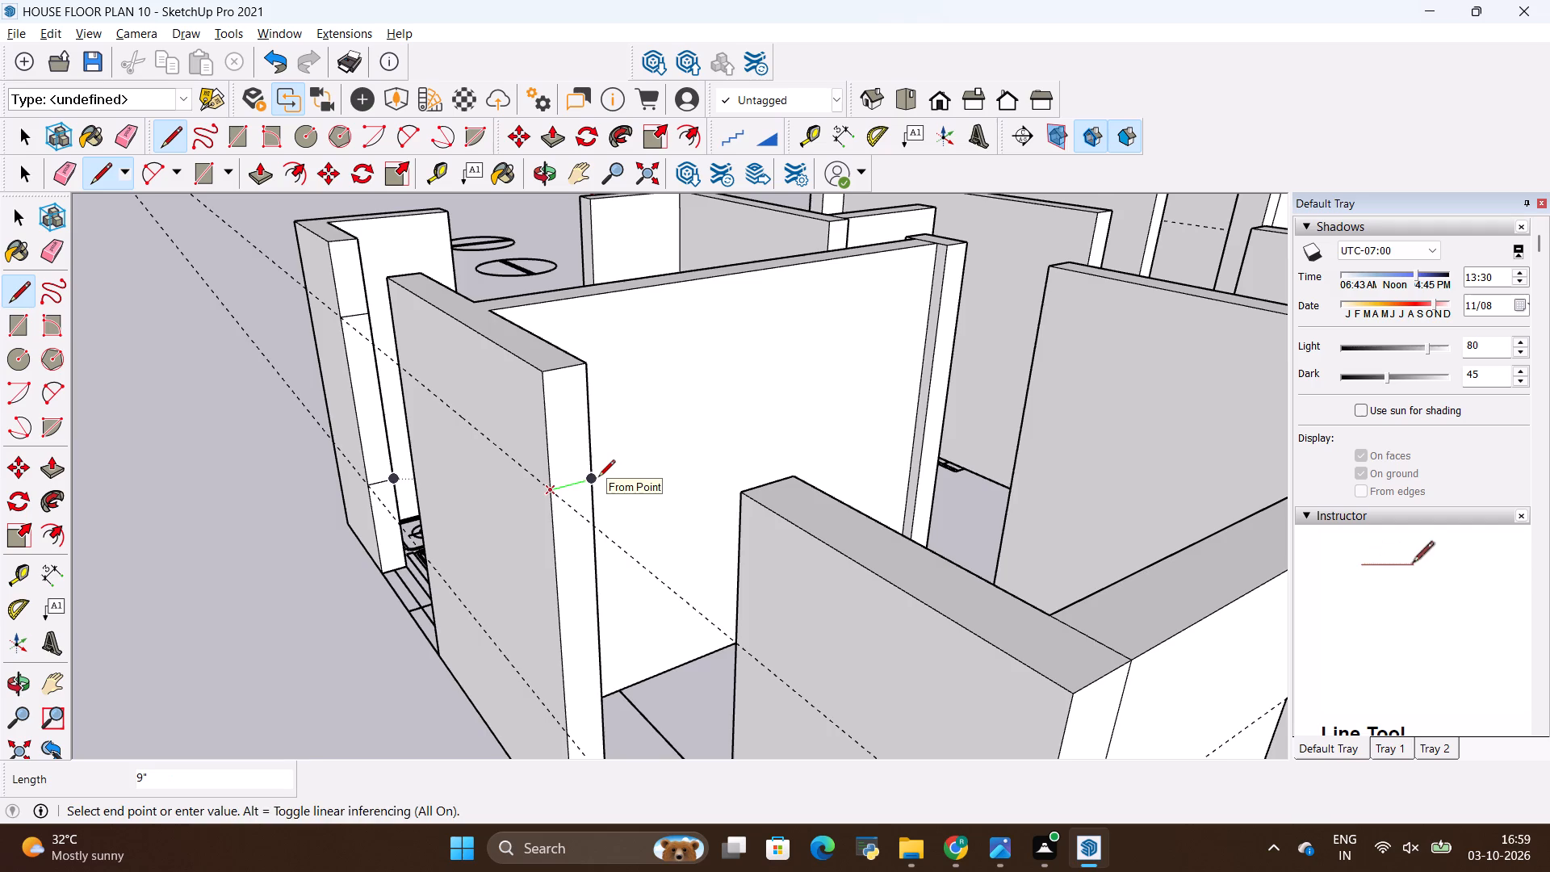
click(598, 478)
scroll(593, 433, down, 4)
scroll(575, 657, up, 3)
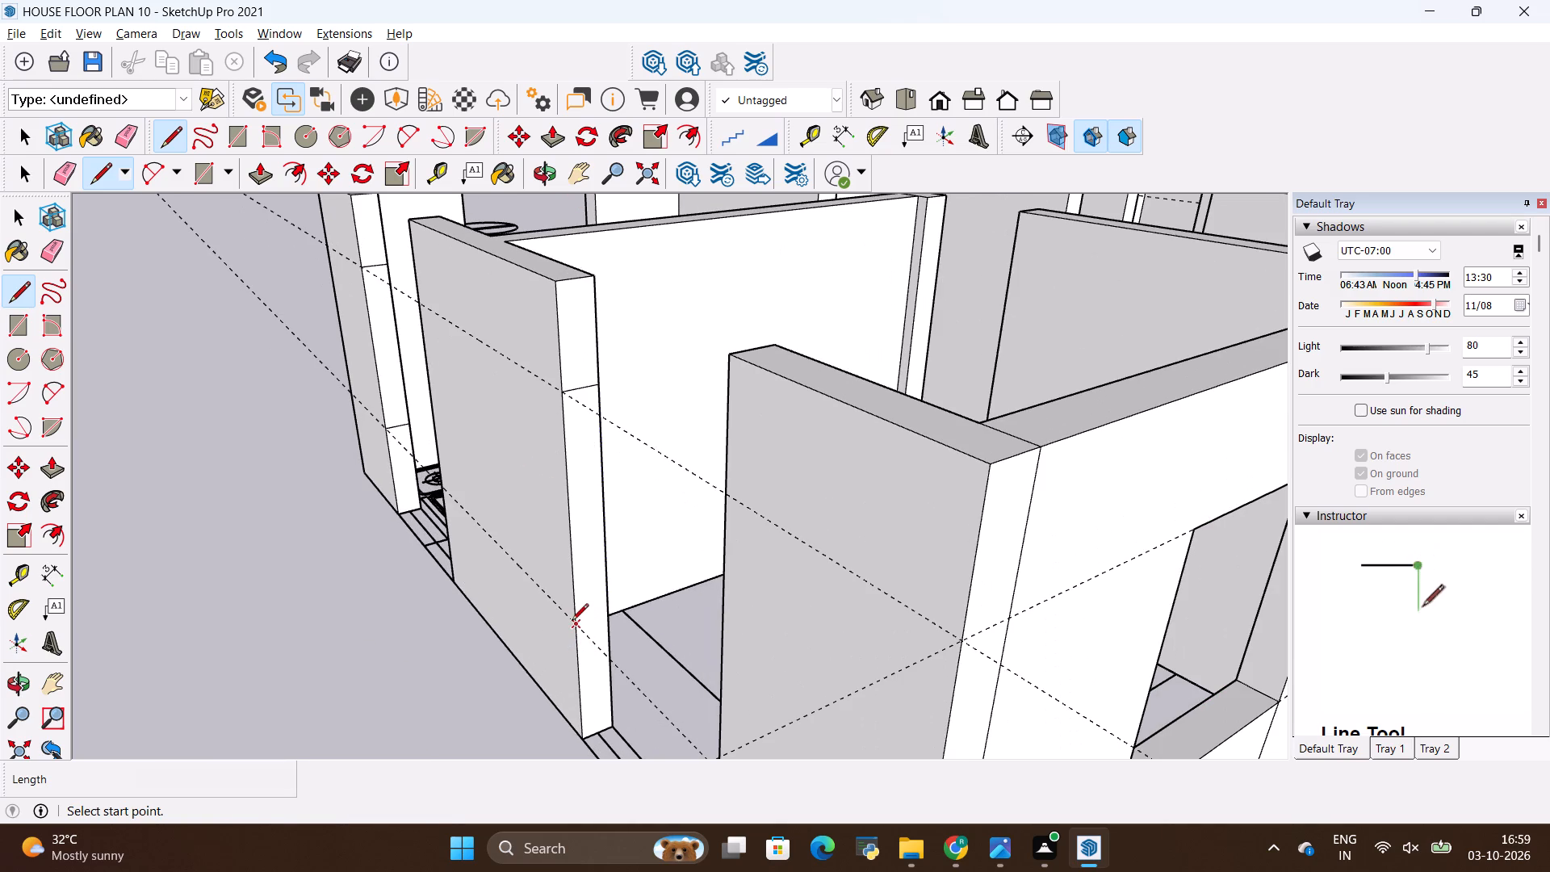
click(572, 623)
click(614, 615)
Push/Pull the upper and lower parts of the middle segment's end face 5' to the corner wall, leaving a window opening between them.
scroll(501, 461, down, 10)
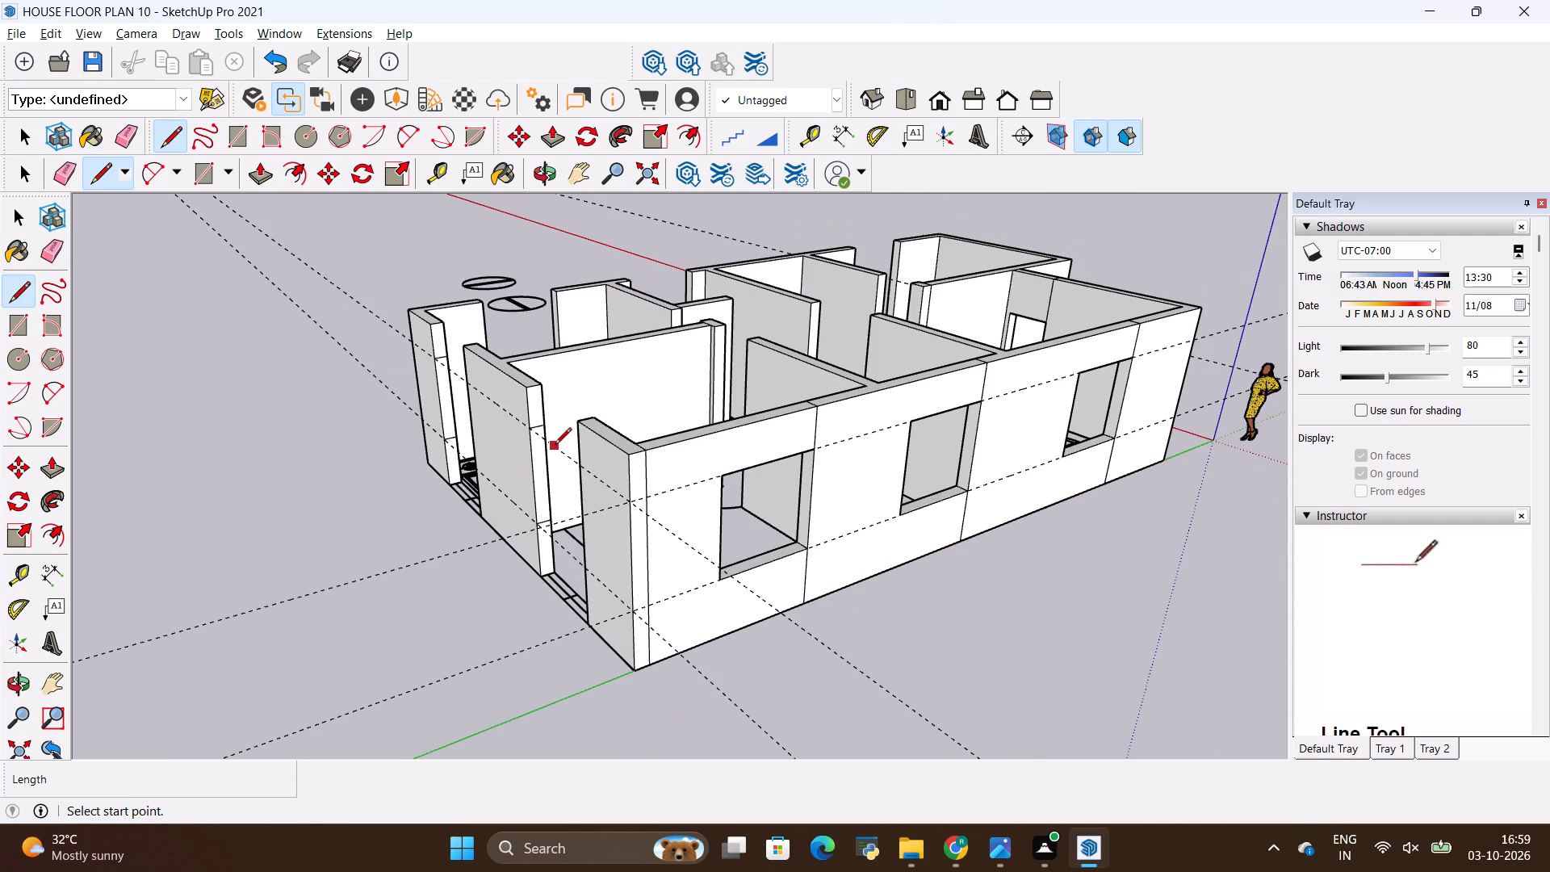
key(p)
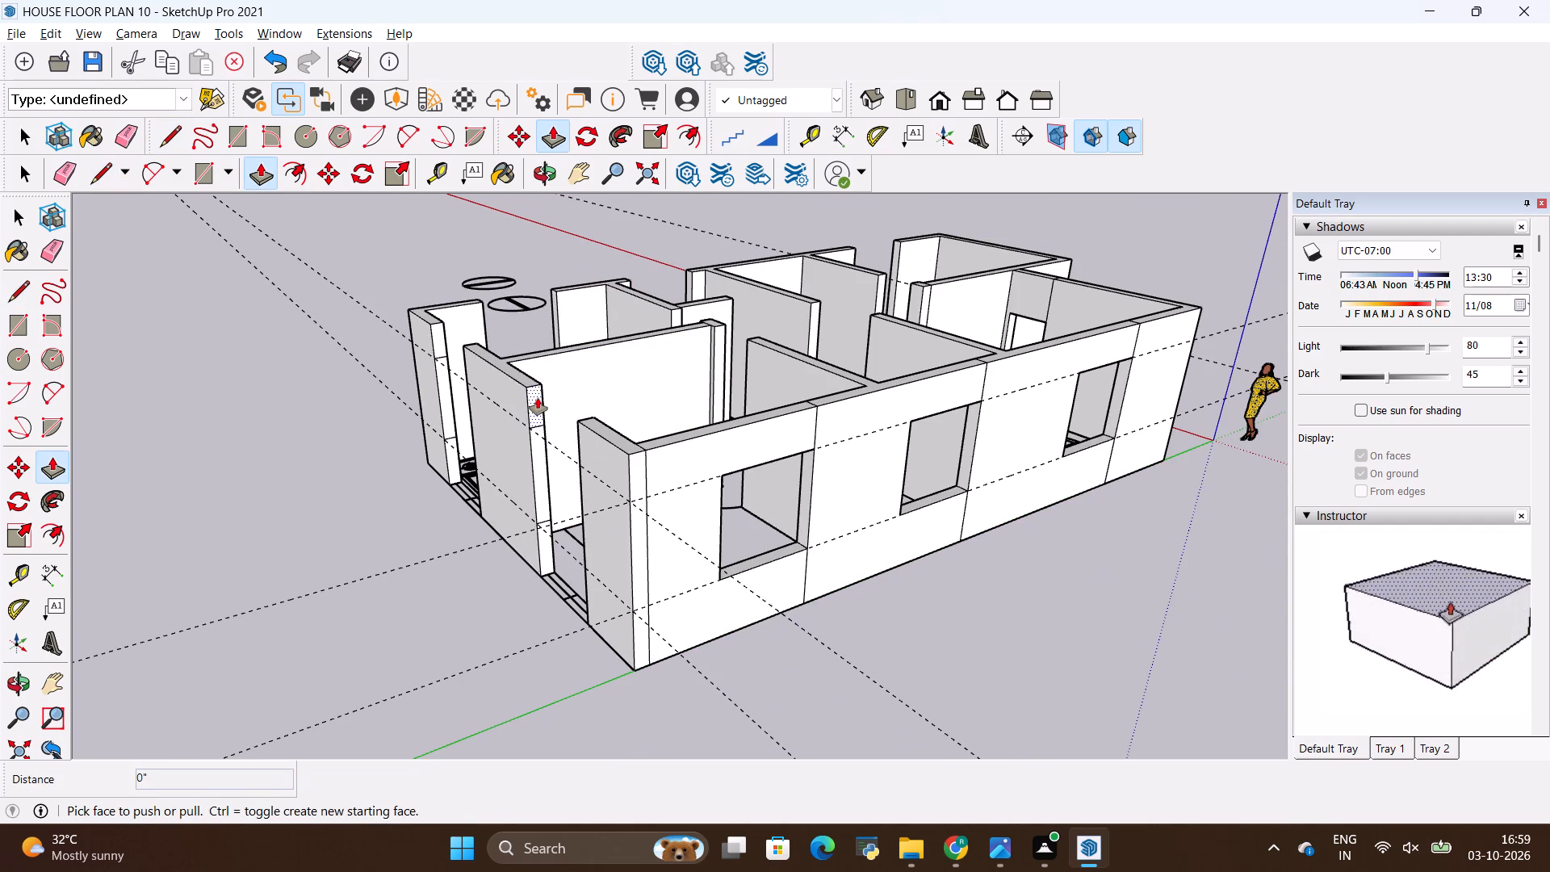
click(538, 398)
middle_drag(578, 417, 599, 470)
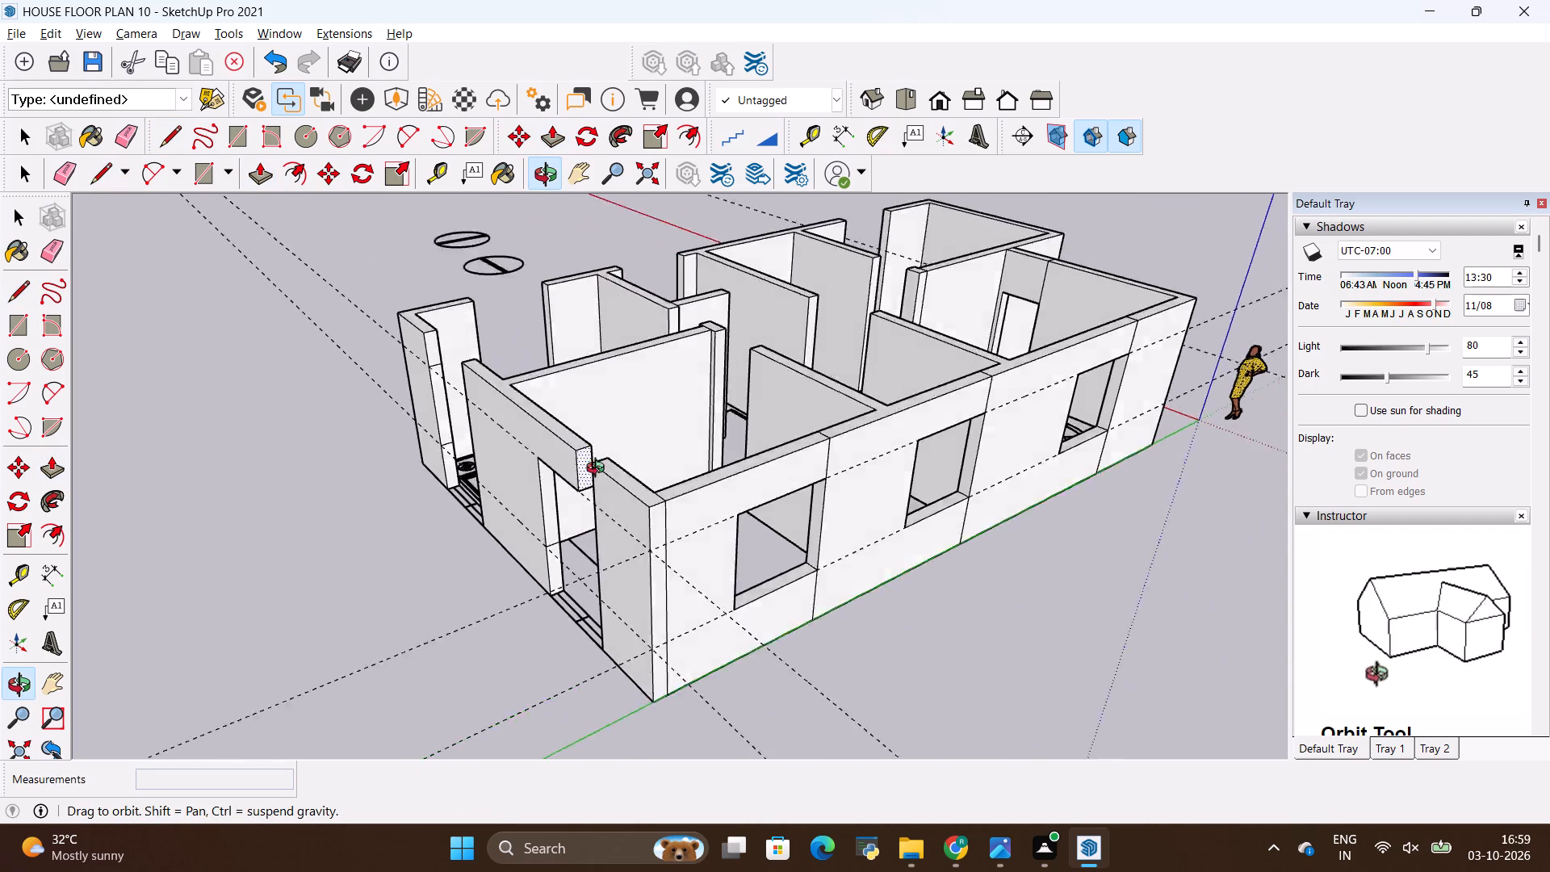
middle_drag(599, 470, 692, 545)
scroll(700, 578, up, 5)
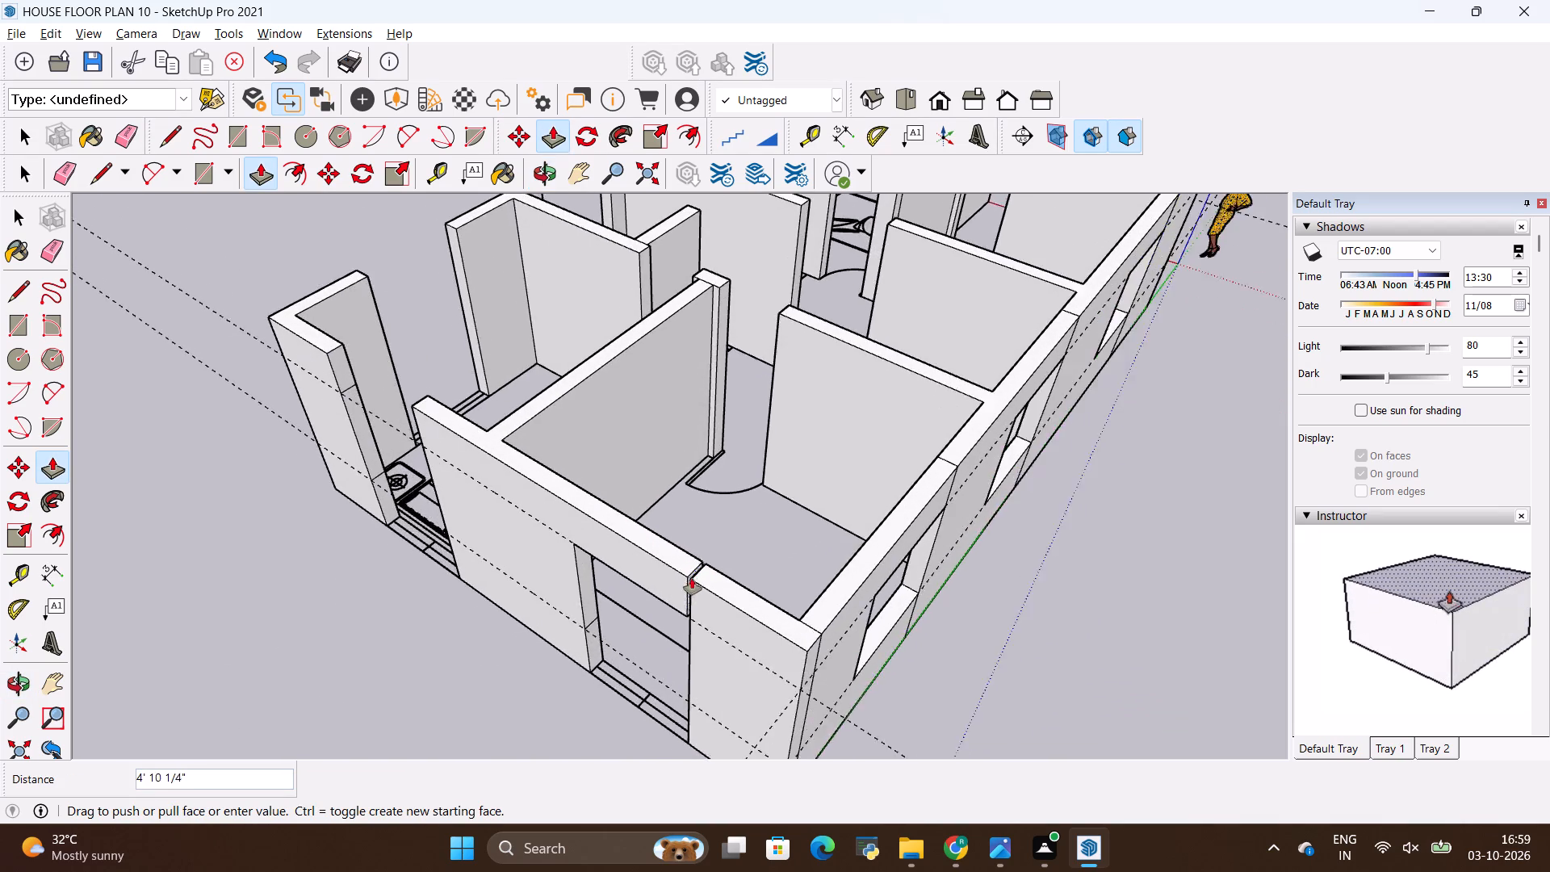
scroll(692, 578, up, 12)
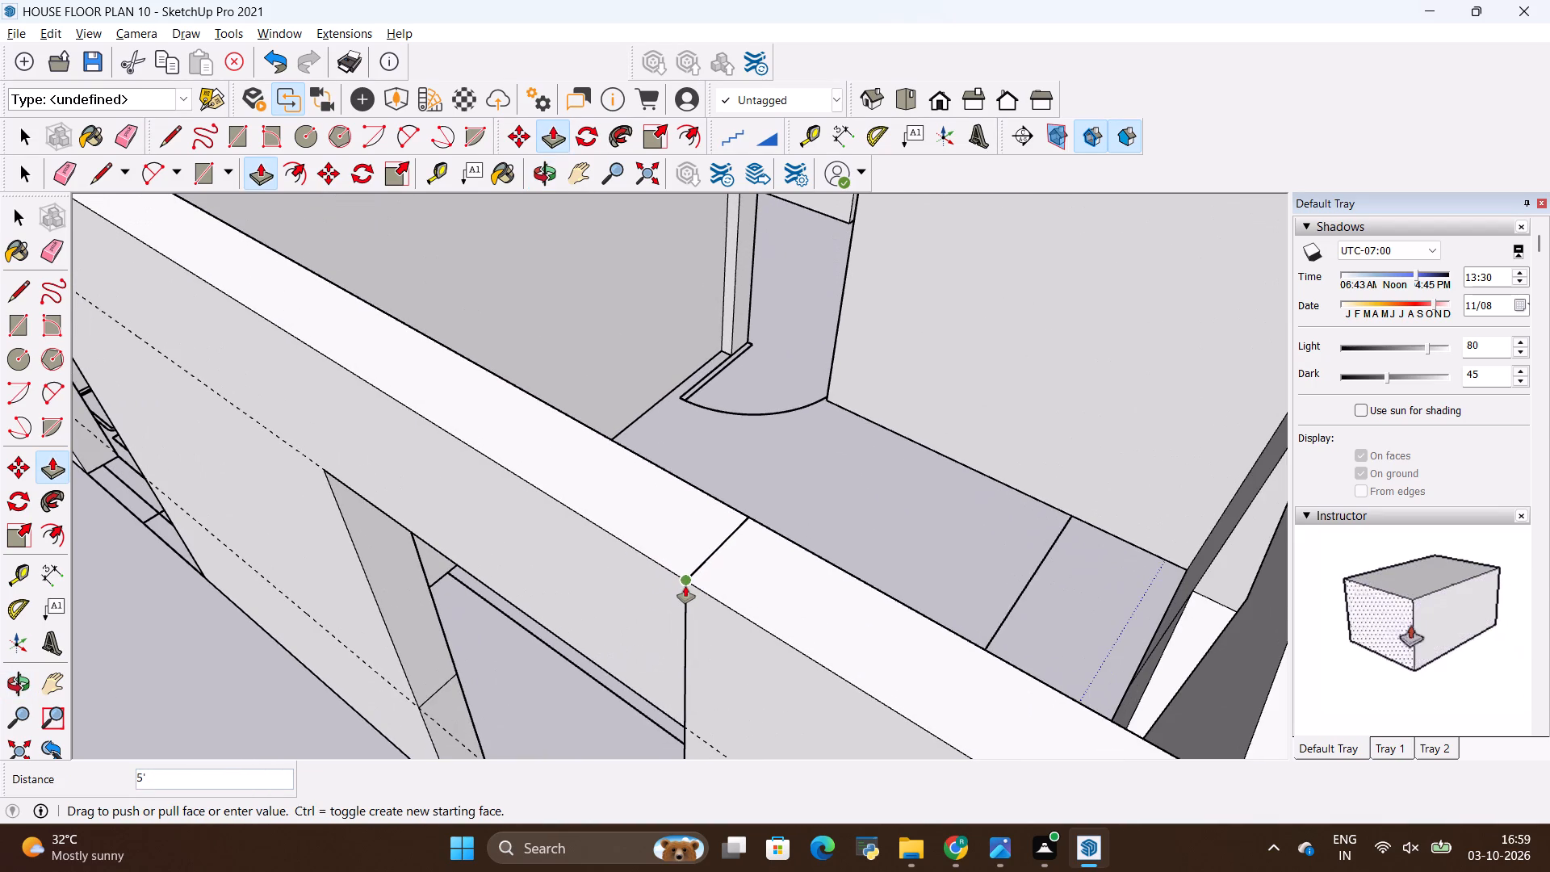
scroll(686, 585, up, 2)
click(687, 584)
scroll(700, 538, down, 12)
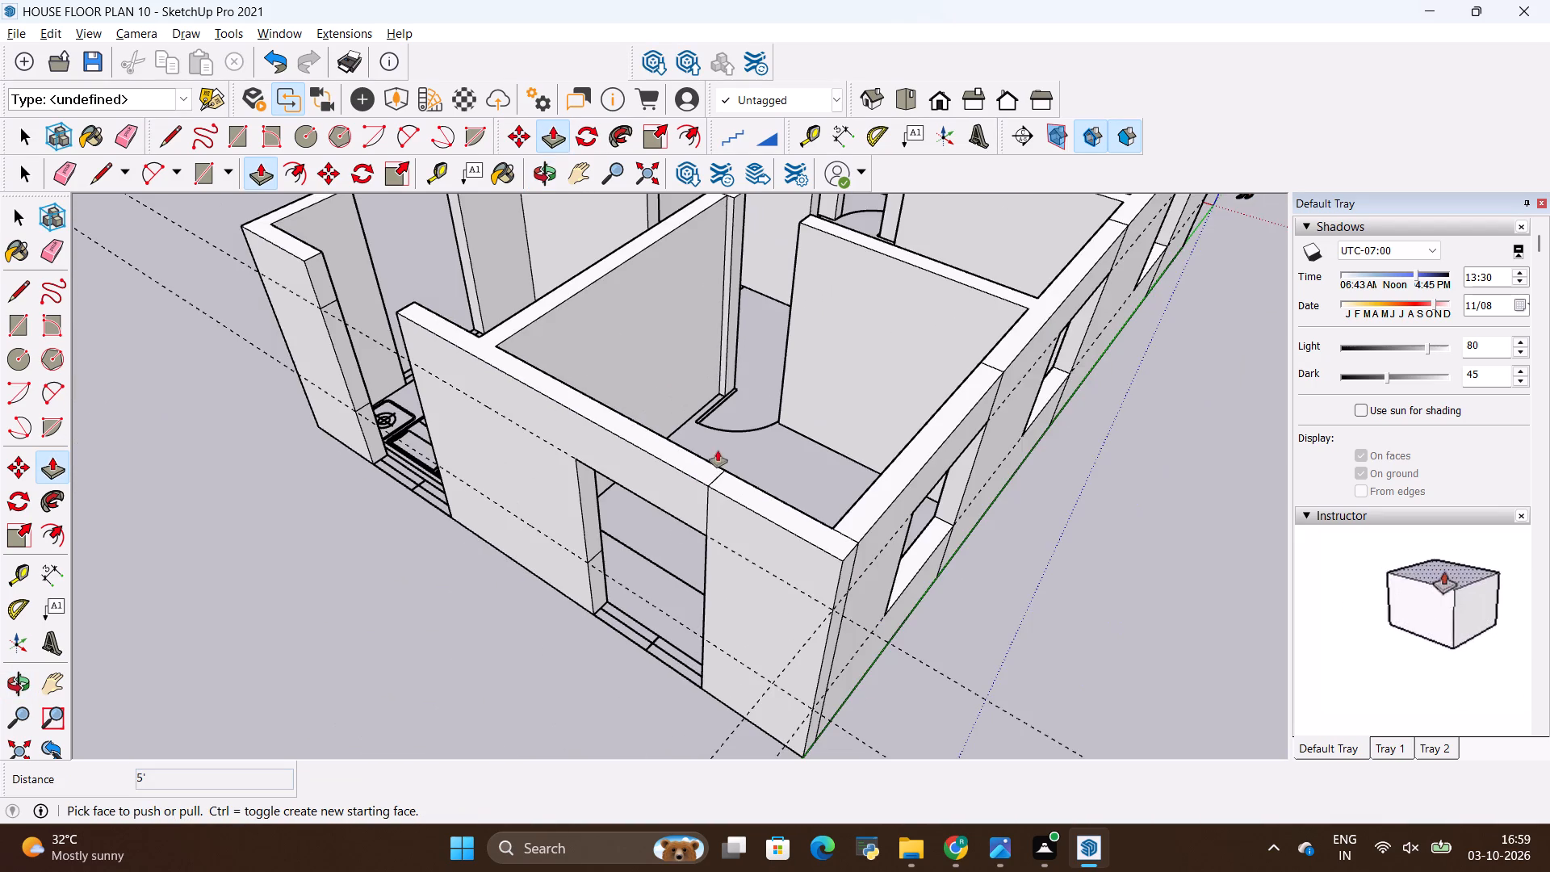
scroll(598, 622, up, 4)
click(593, 559)
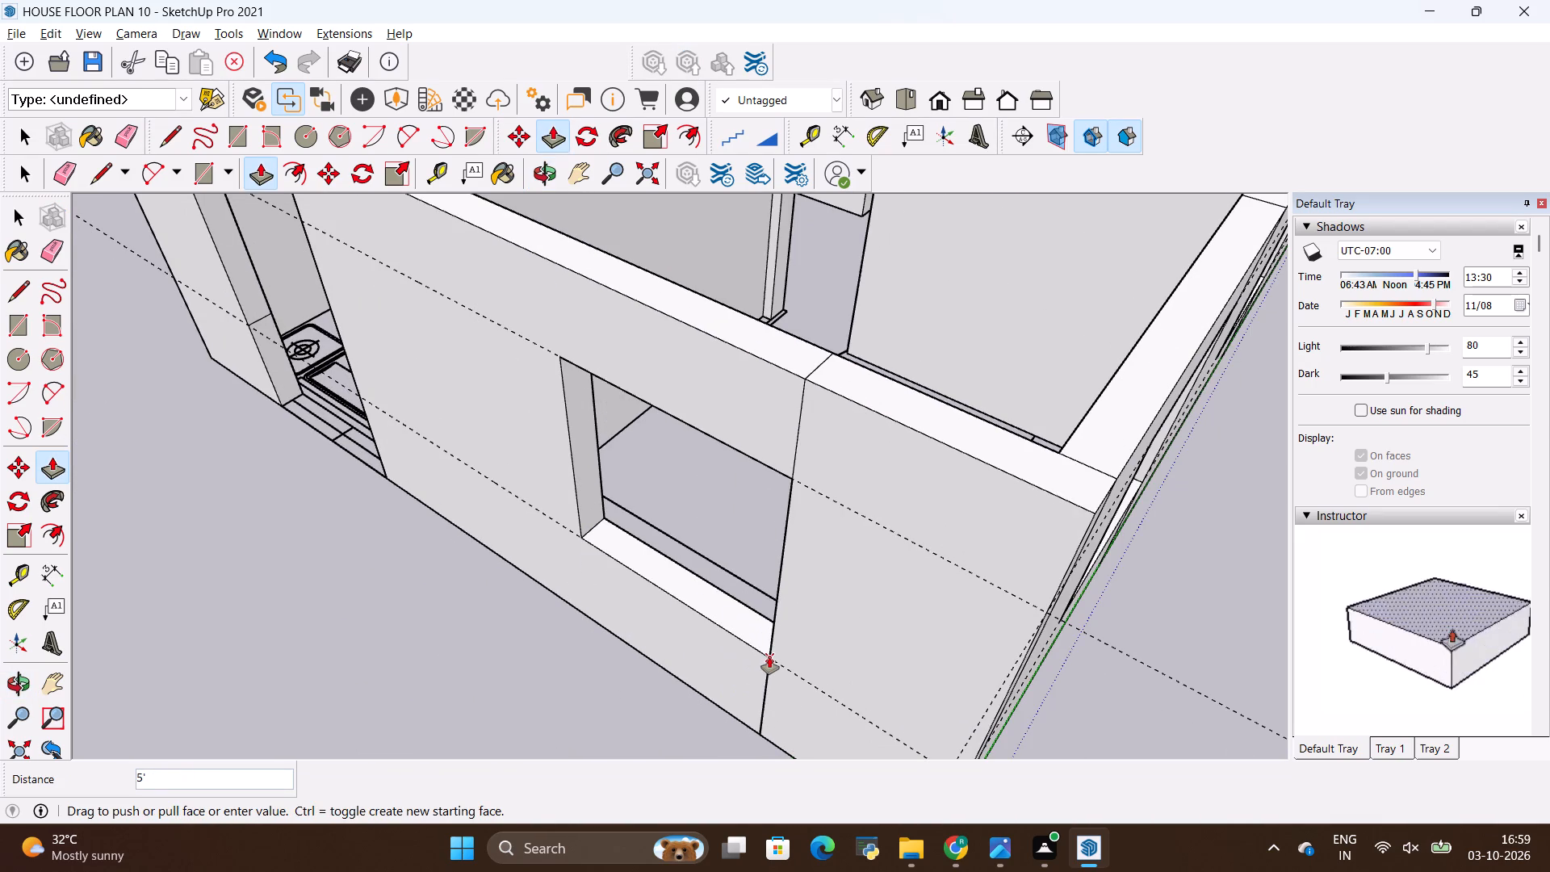
click(774, 656)
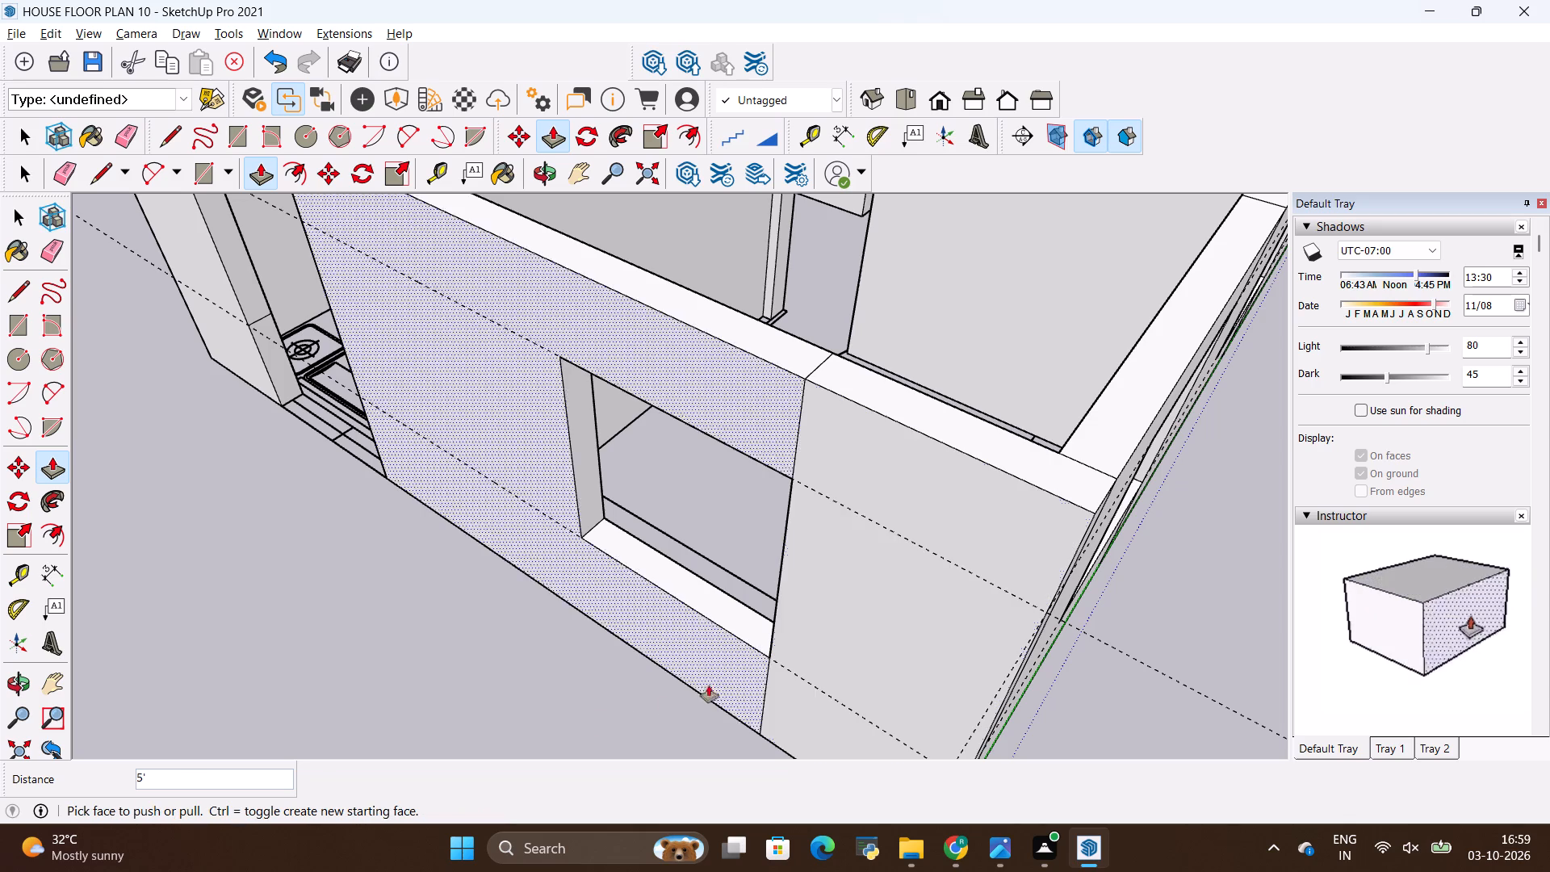
Push/Pull the upper and lower parts of the corner stub's face 5' to the middle segment, forming the furnished bedroom's window opening.
scroll(589, 679, down, 5)
scroll(802, 625, down, 2)
scroll(249, 298, up, 2)
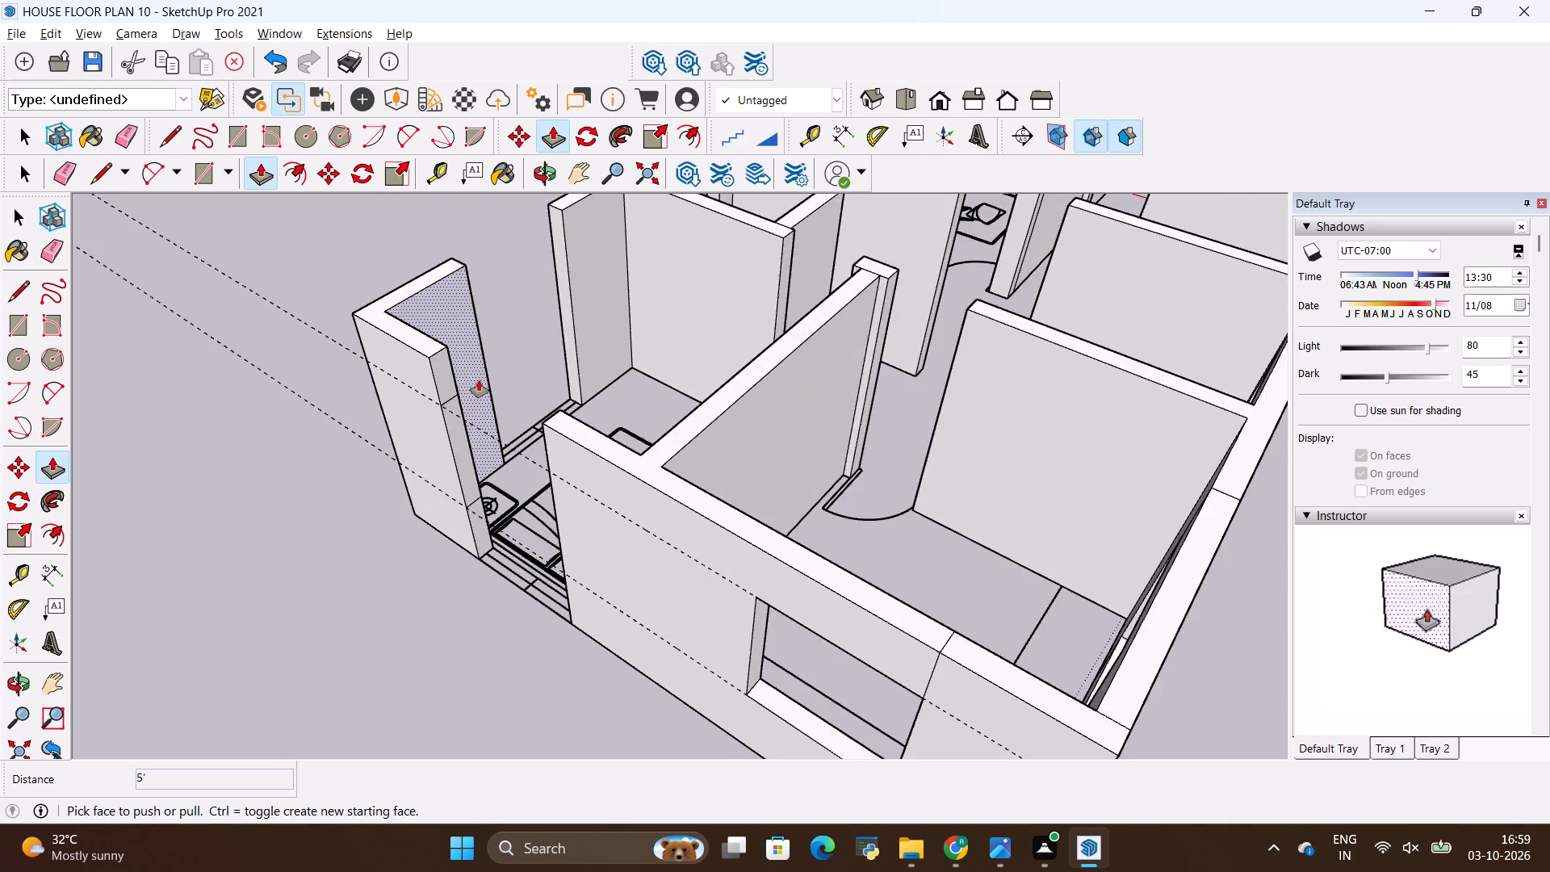
scroll(479, 380, up, 4)
click(433, 383)
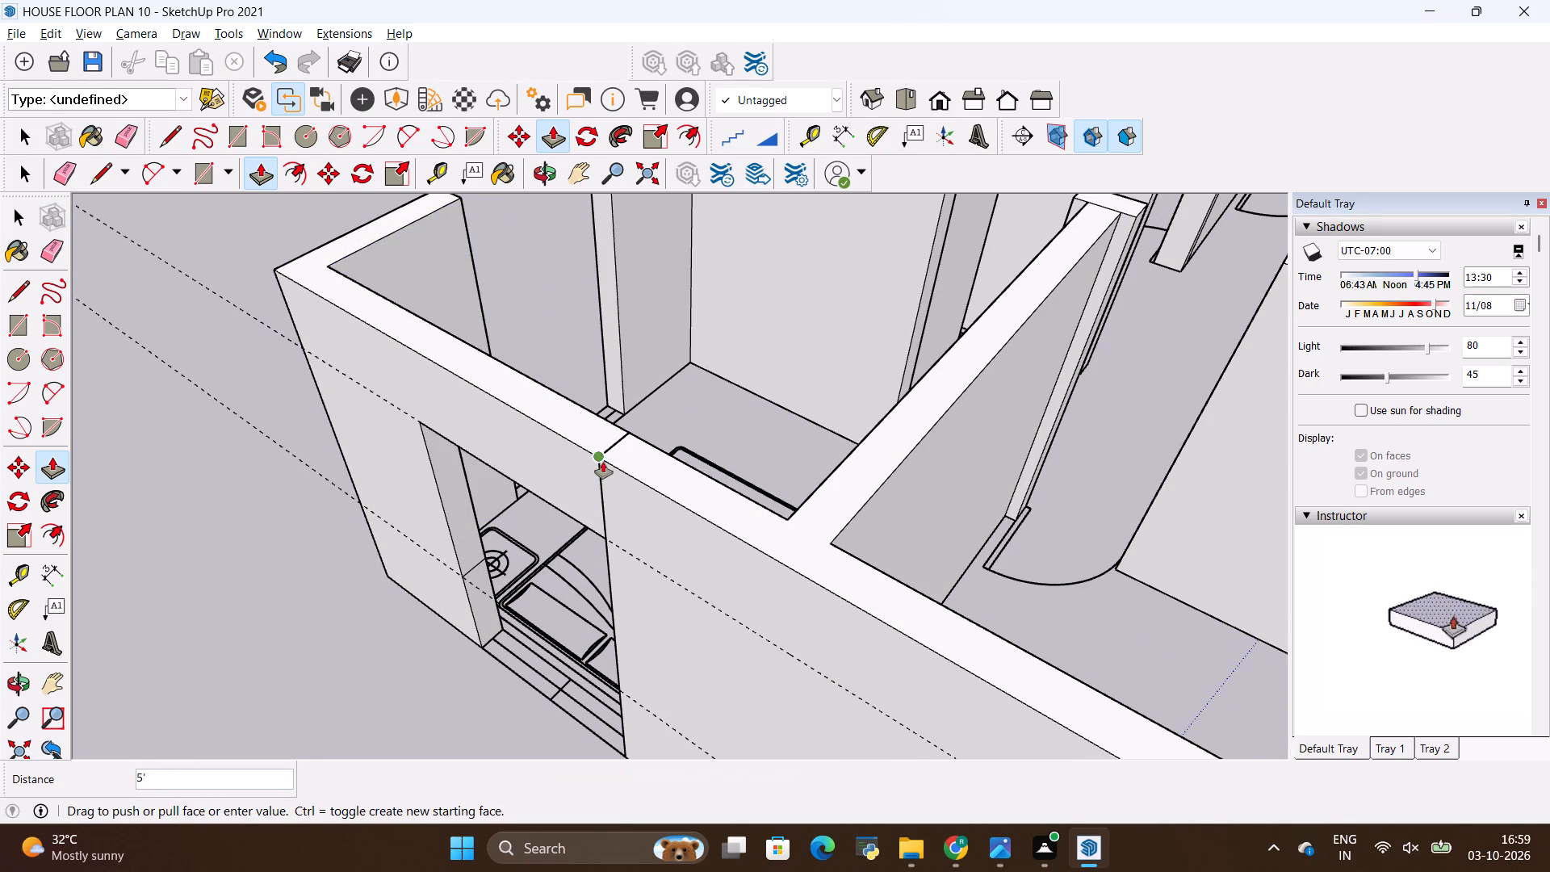
click(606, 453)
scroll(624, 428, down, 5)
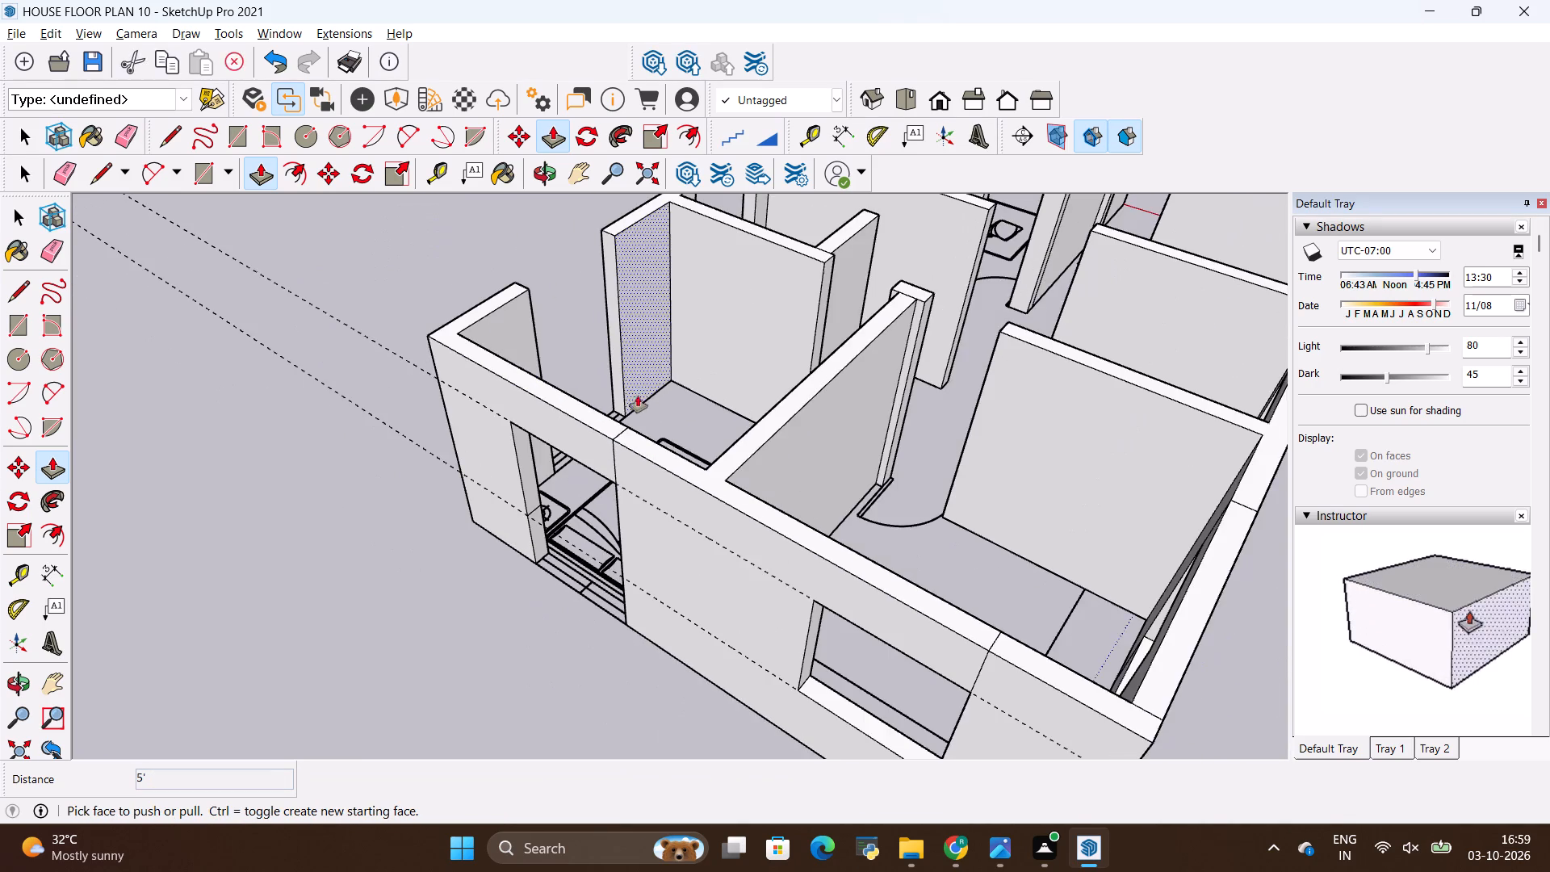
scroll(537, 585, up, 3)
click(542, 523)
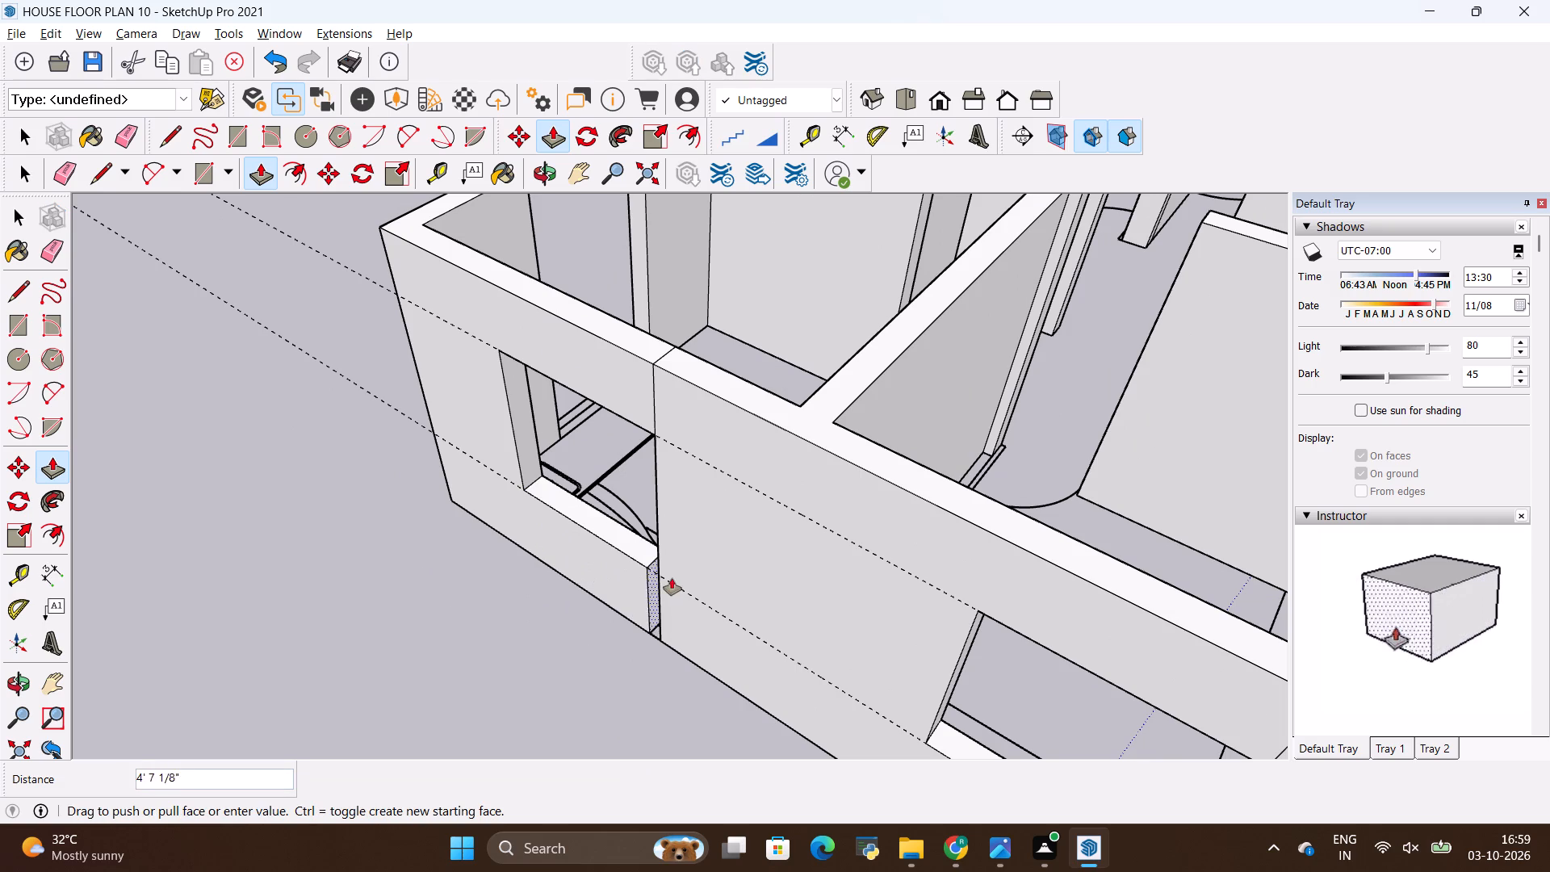
scroll(668, 574, up, 5)
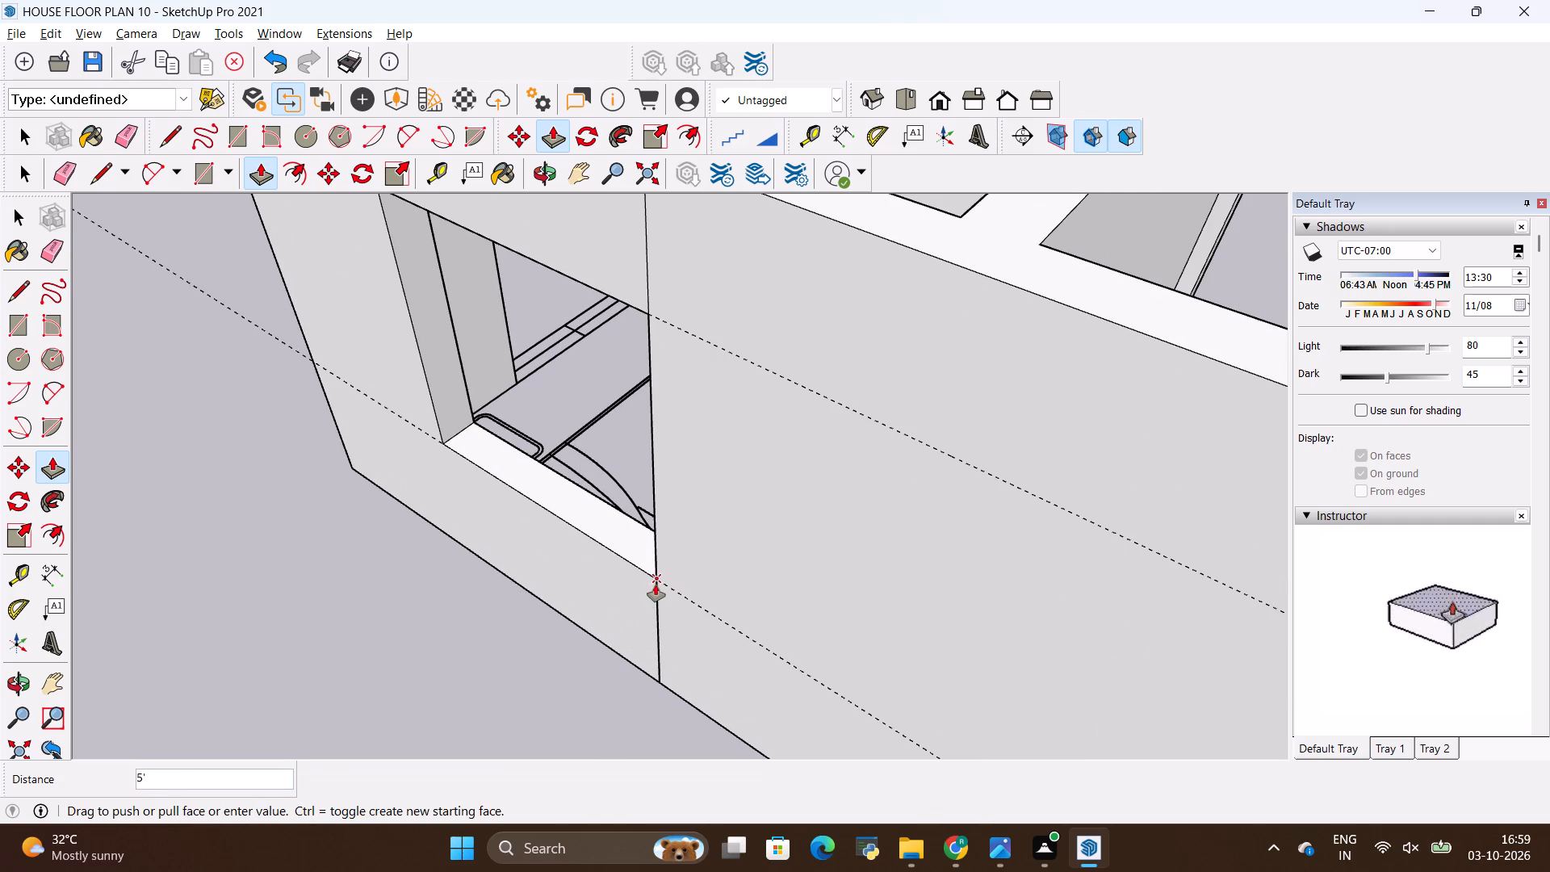
click(656, 585)
Place a guide 2' below the top edge of the longest wall segment on the toilet-side outer wall.
scroll(467, 610, down, 14)
middle_drag(421, 497, 650, 664)
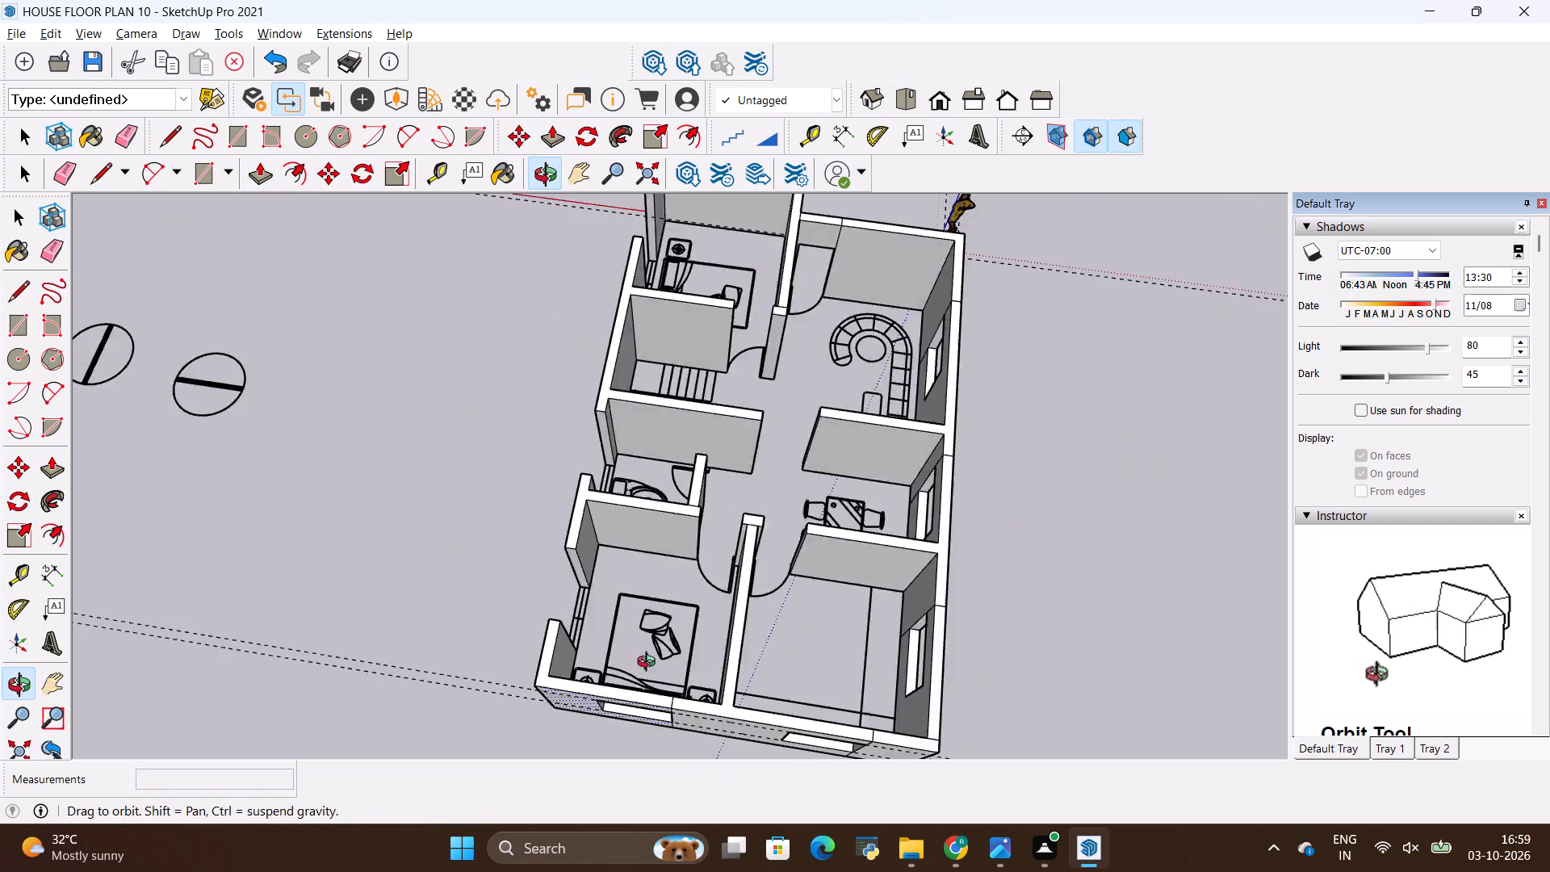
middle_drag(650, 664, 1033, 430)
middle_drag(798, 529, 969, 695)
scroll(969, 695, up, 1)
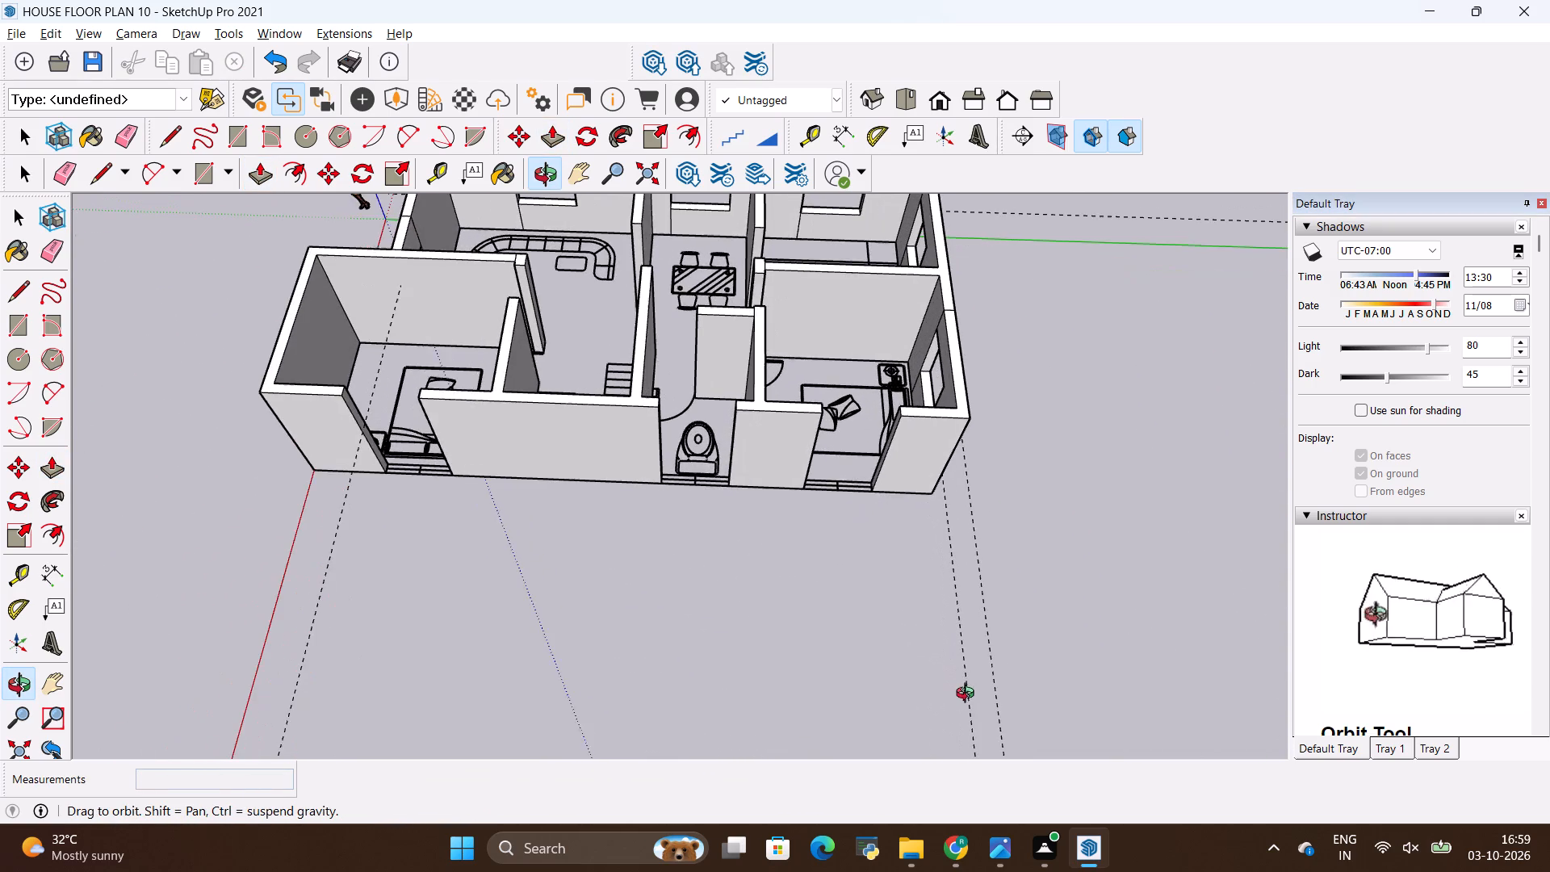
middle_drag(969, 695, 1008, 474)
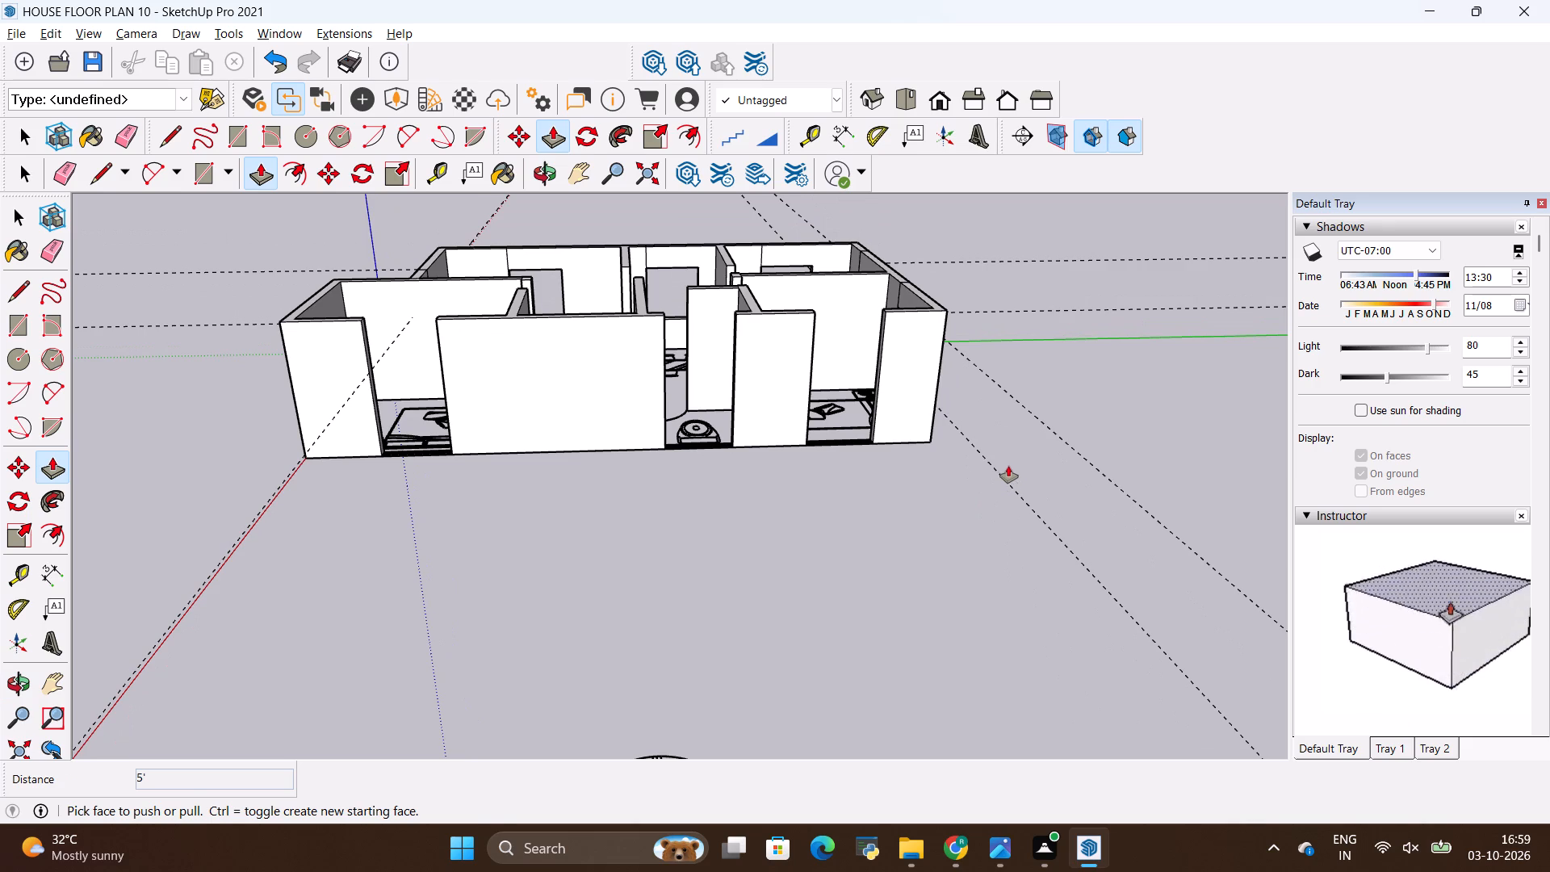
key(t)
scroll(625, 323, up, 2)
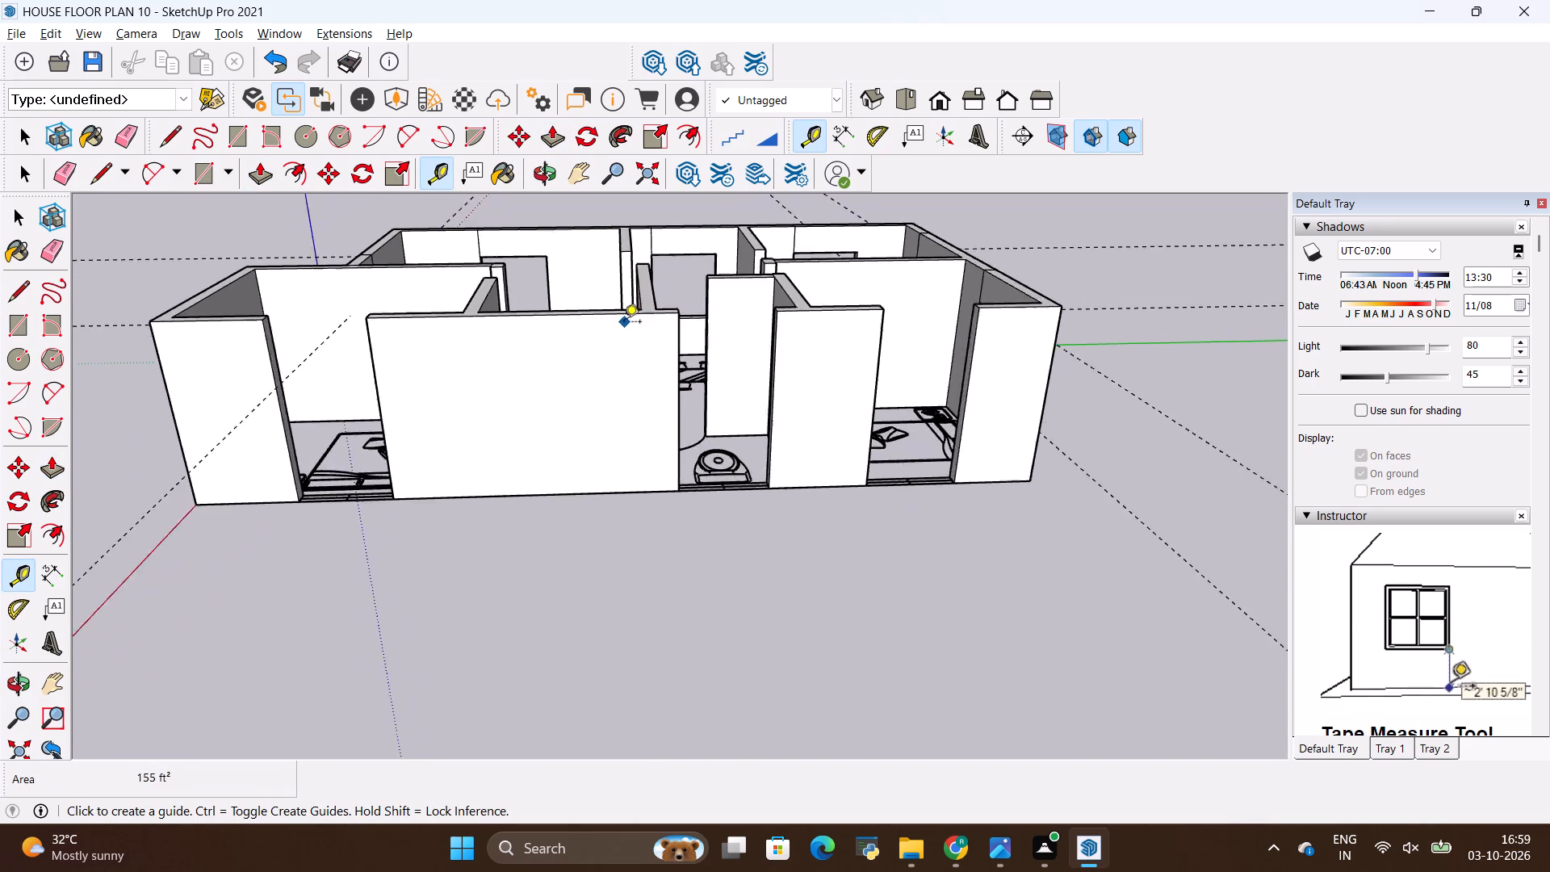
scroll(624, 323, up, 7)
middle_drag(618, 338, 604, 373)
click(593, 341)
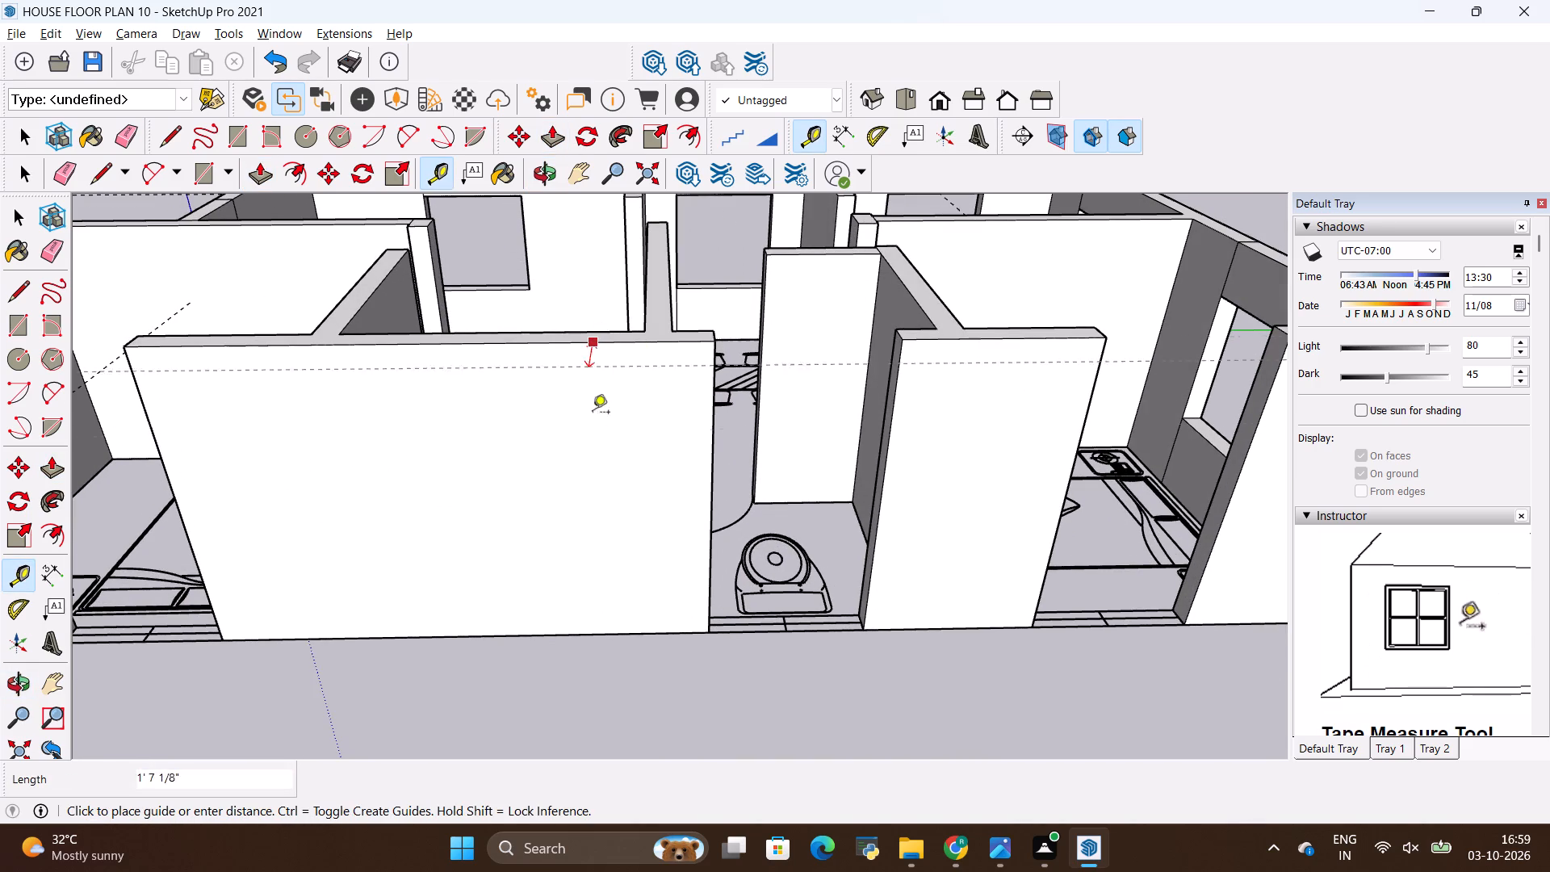
key(BackSpace)
text(2')
key(Return)
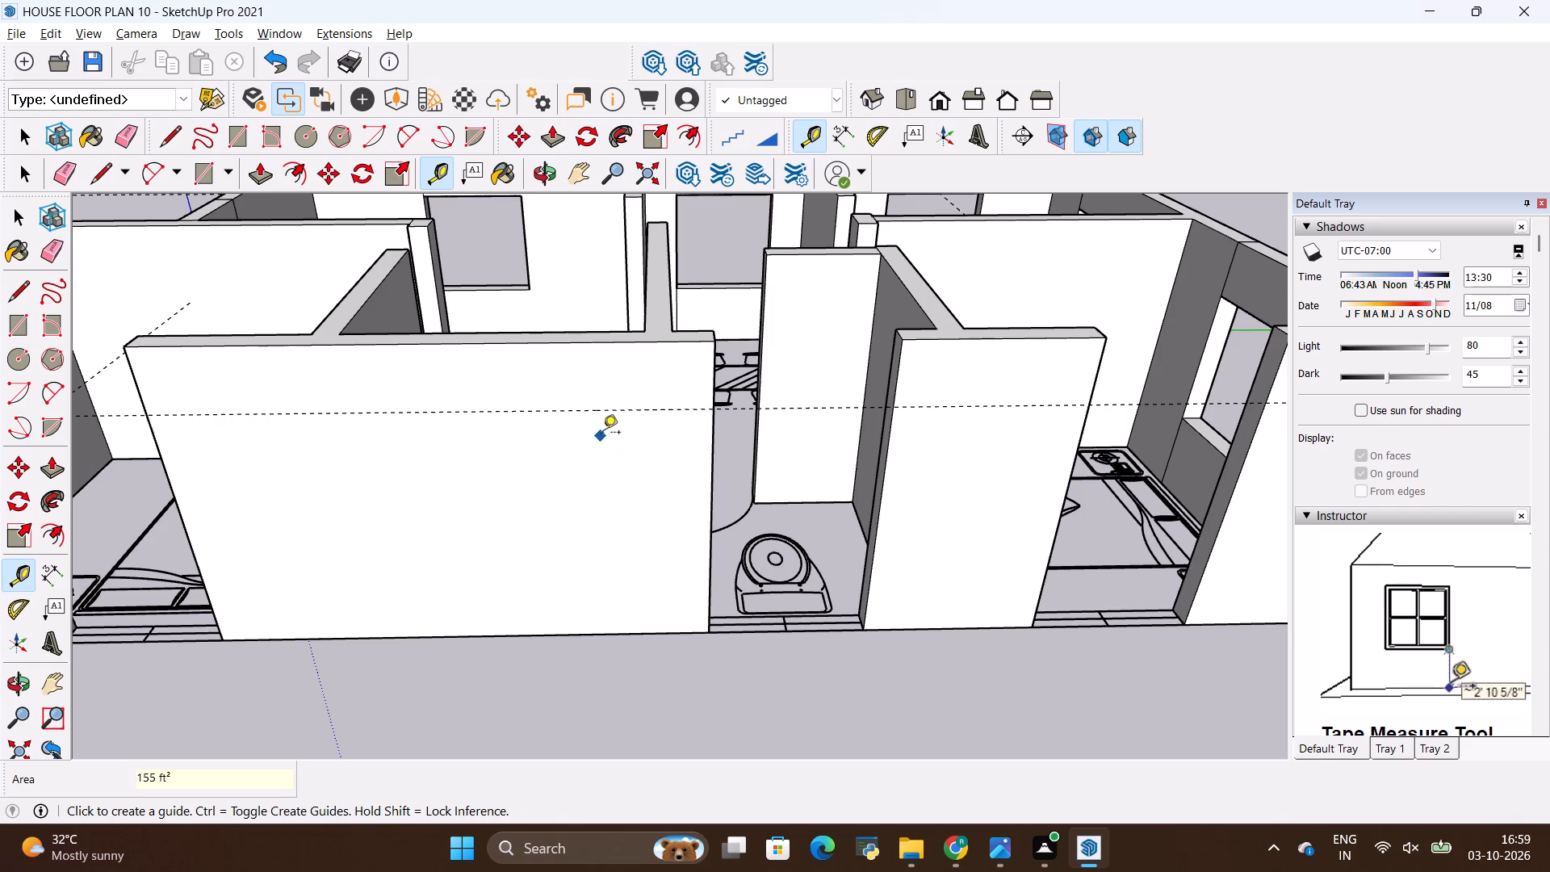
Place a second guide 5' below the upper guide on the longest toilet-side wall segment.
click(609, 414)
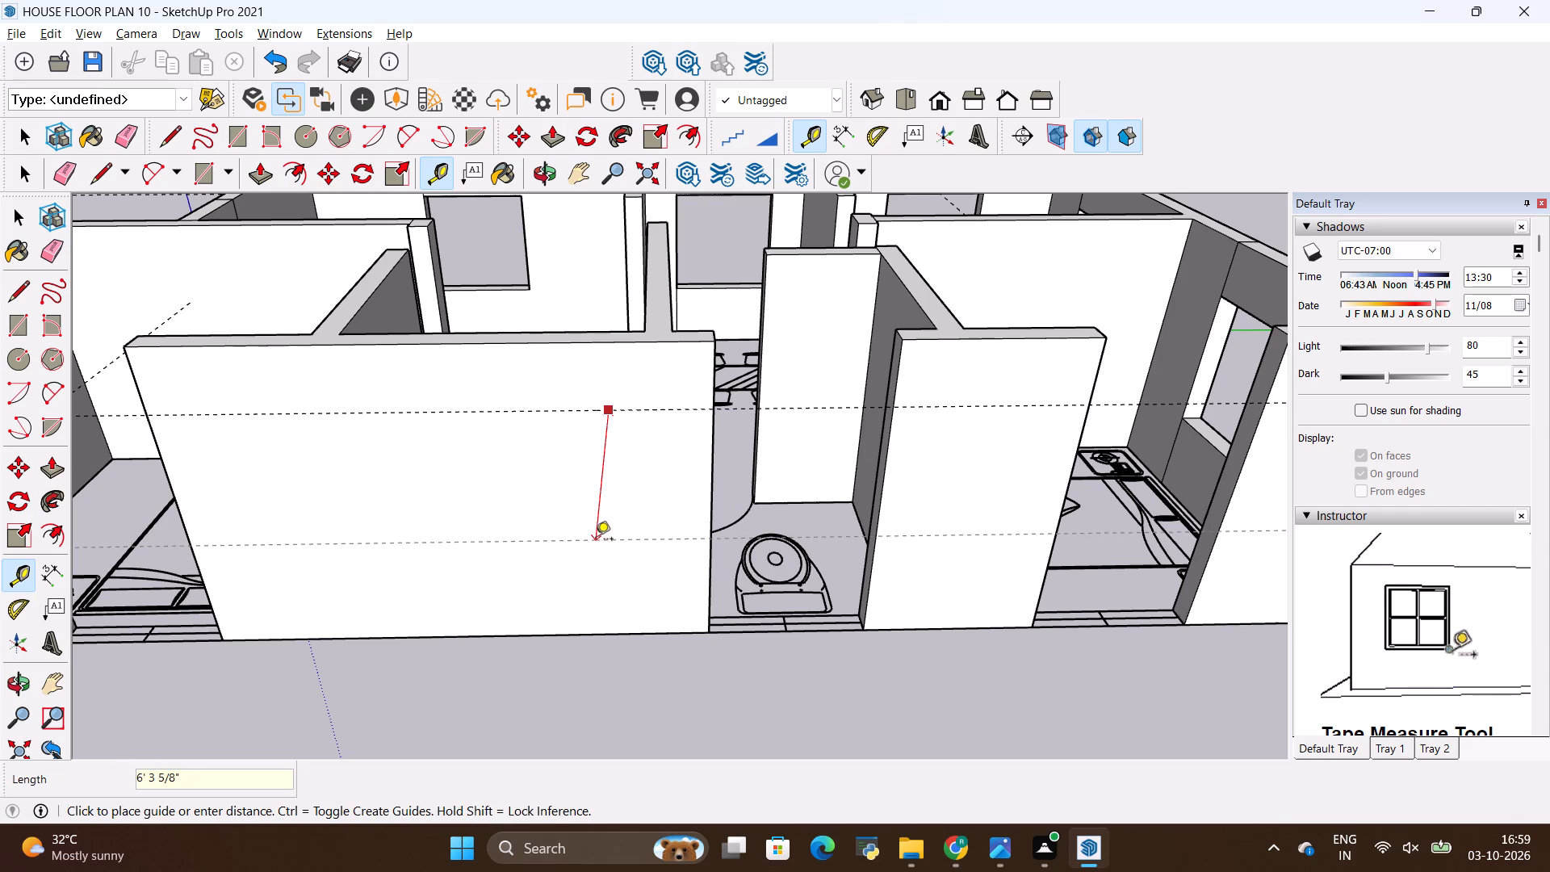
key(BackSpace)
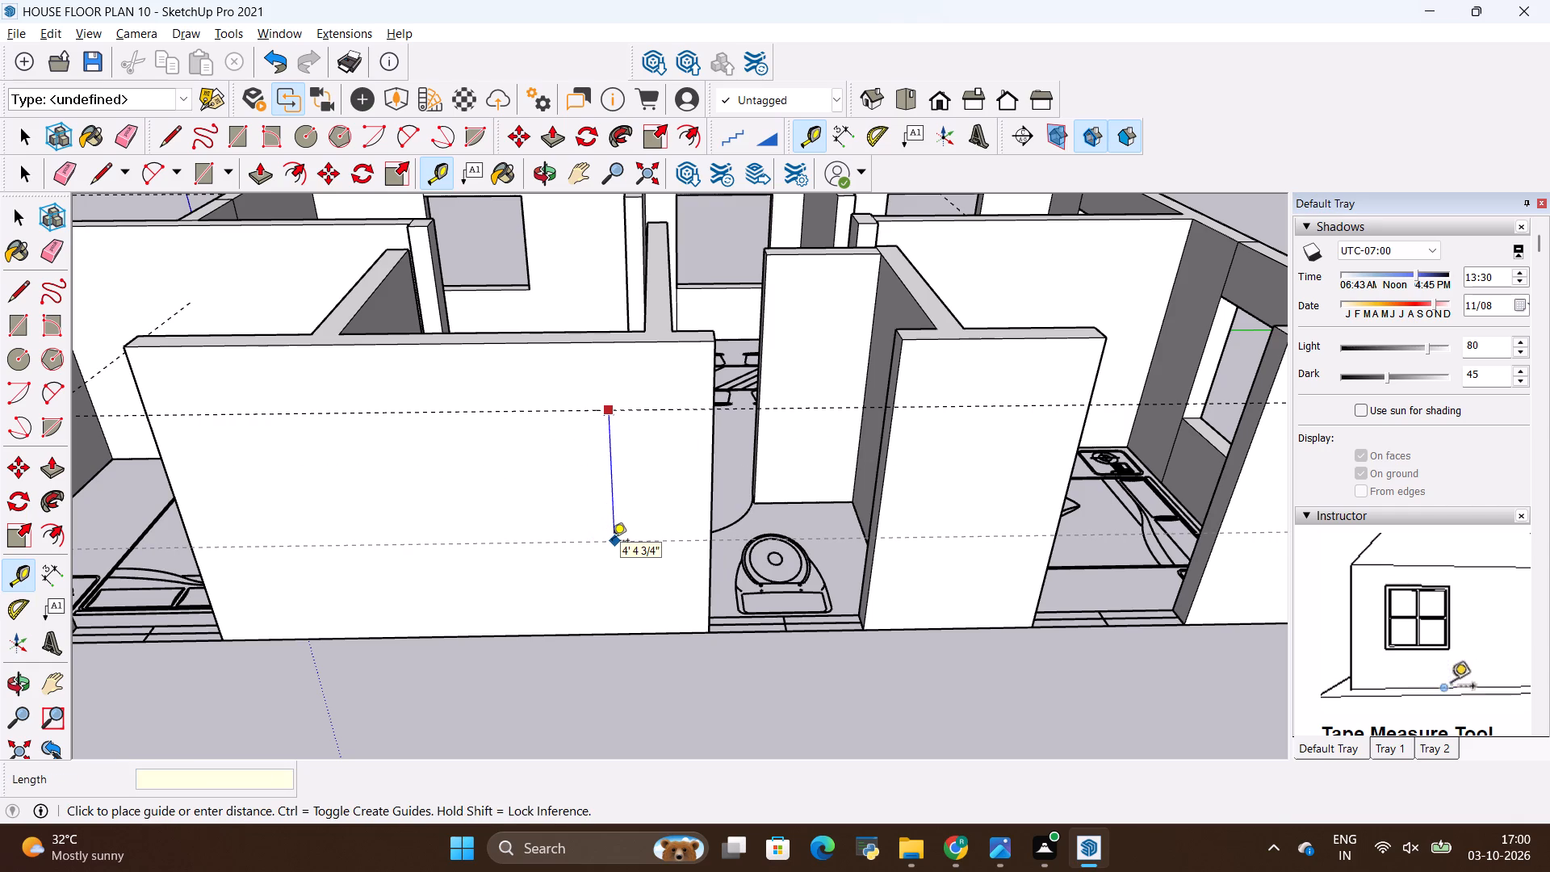
text(5')
key(Return)
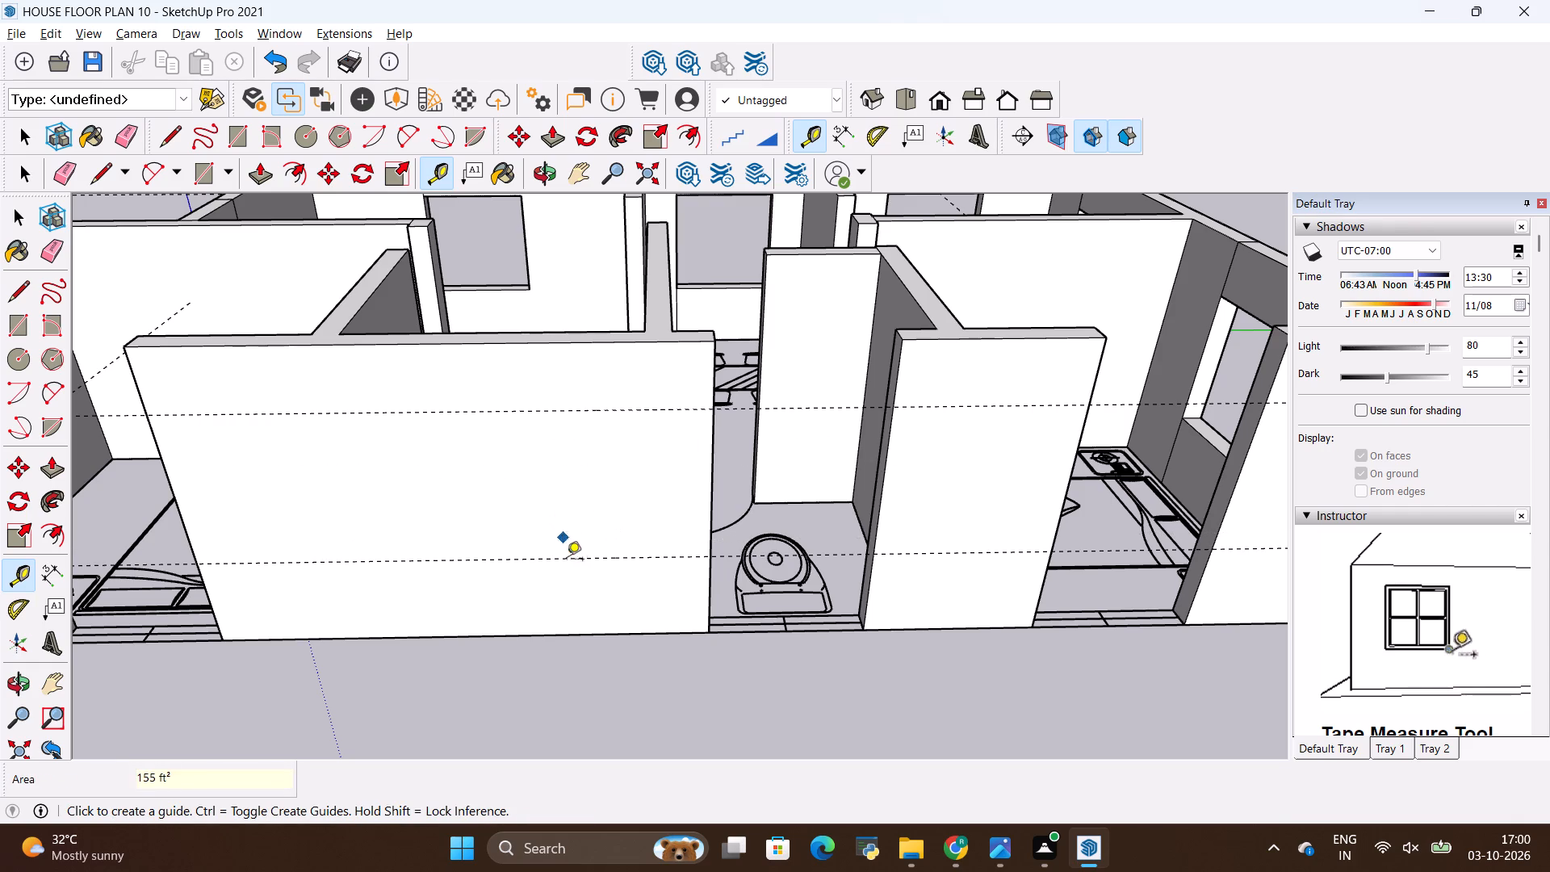
Draw two 9" lines across the end face of the corner segment nearest the red axis, at the upper and lower guides.
key(l)
middle_drag(585, 567, 453, 575)
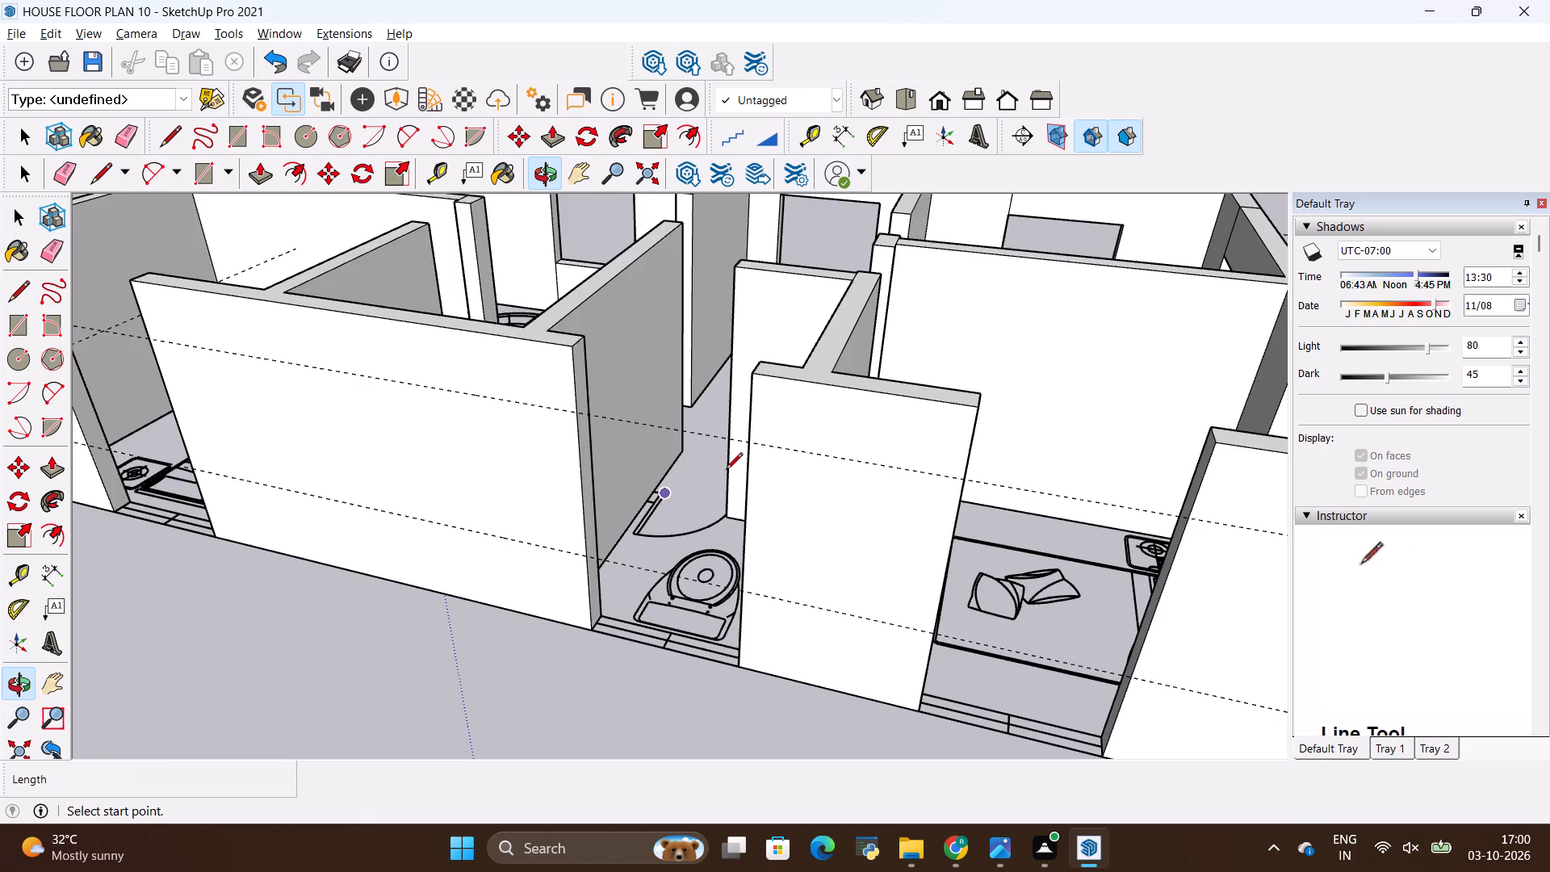
scroll(765, 454, down, 4)
scroll(214, 308, up, 10)
middle_drag(264, 339, 232, 364)
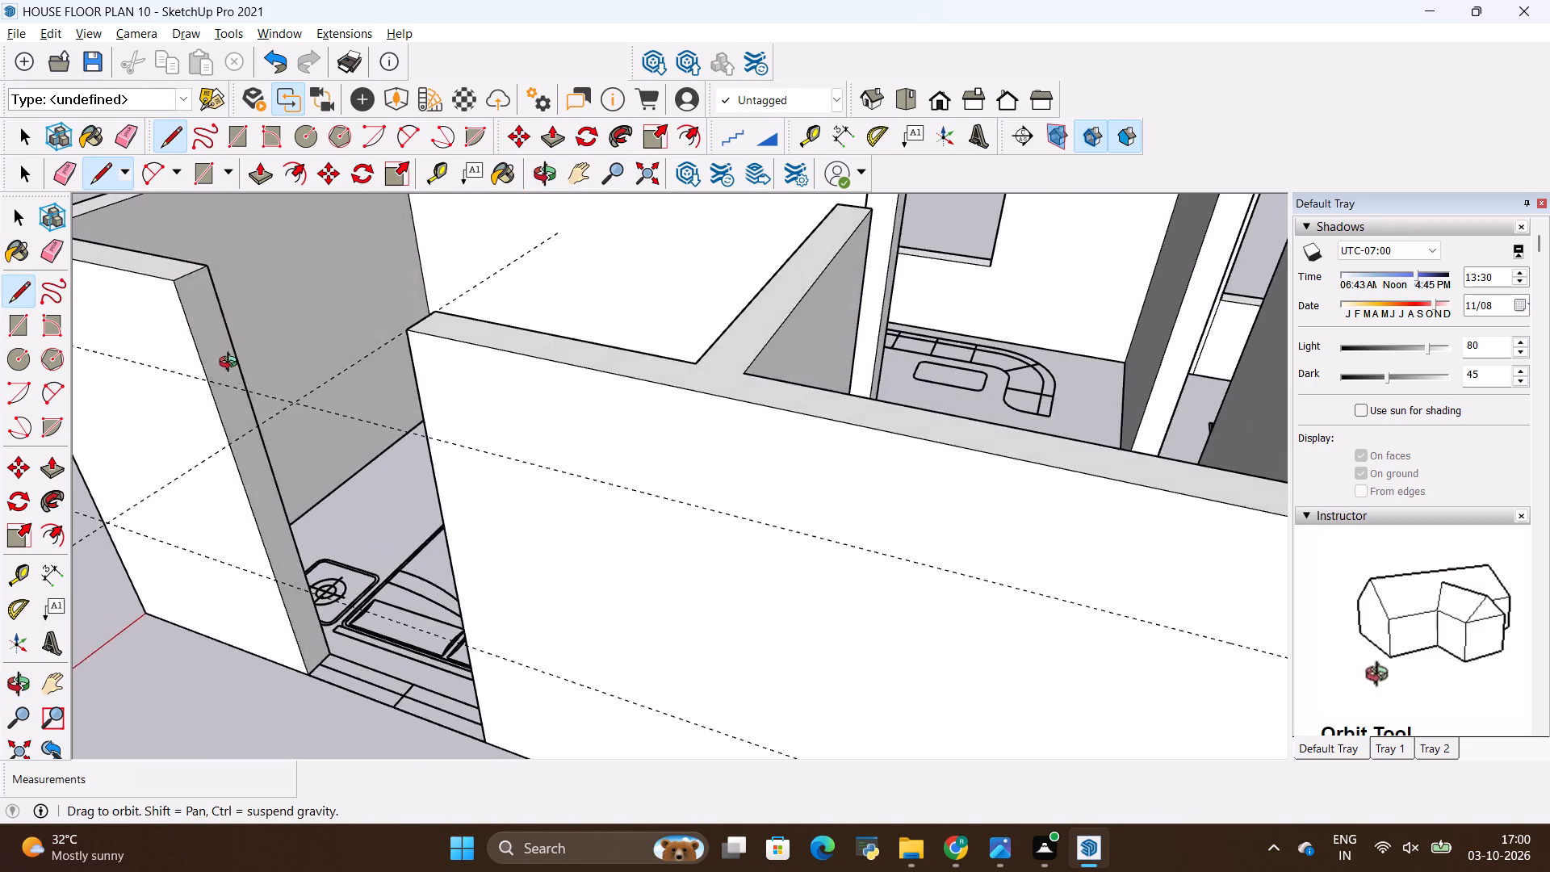
middle_drag(232, 364, 216, 372)
scroll(180, 367, up, 3)
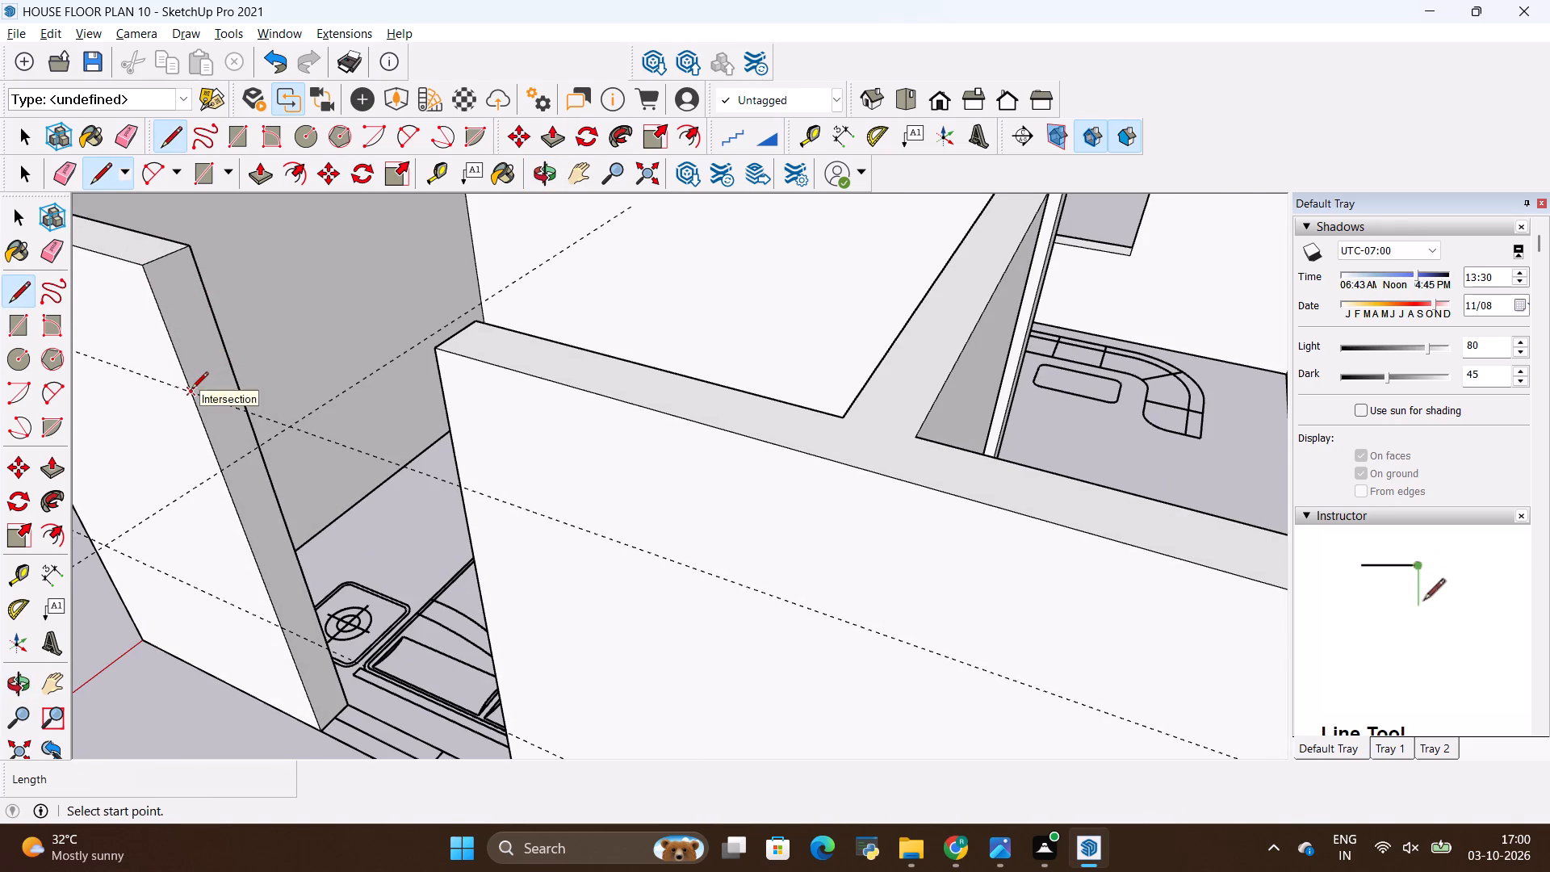
click(191, 390)
click(232, 370)
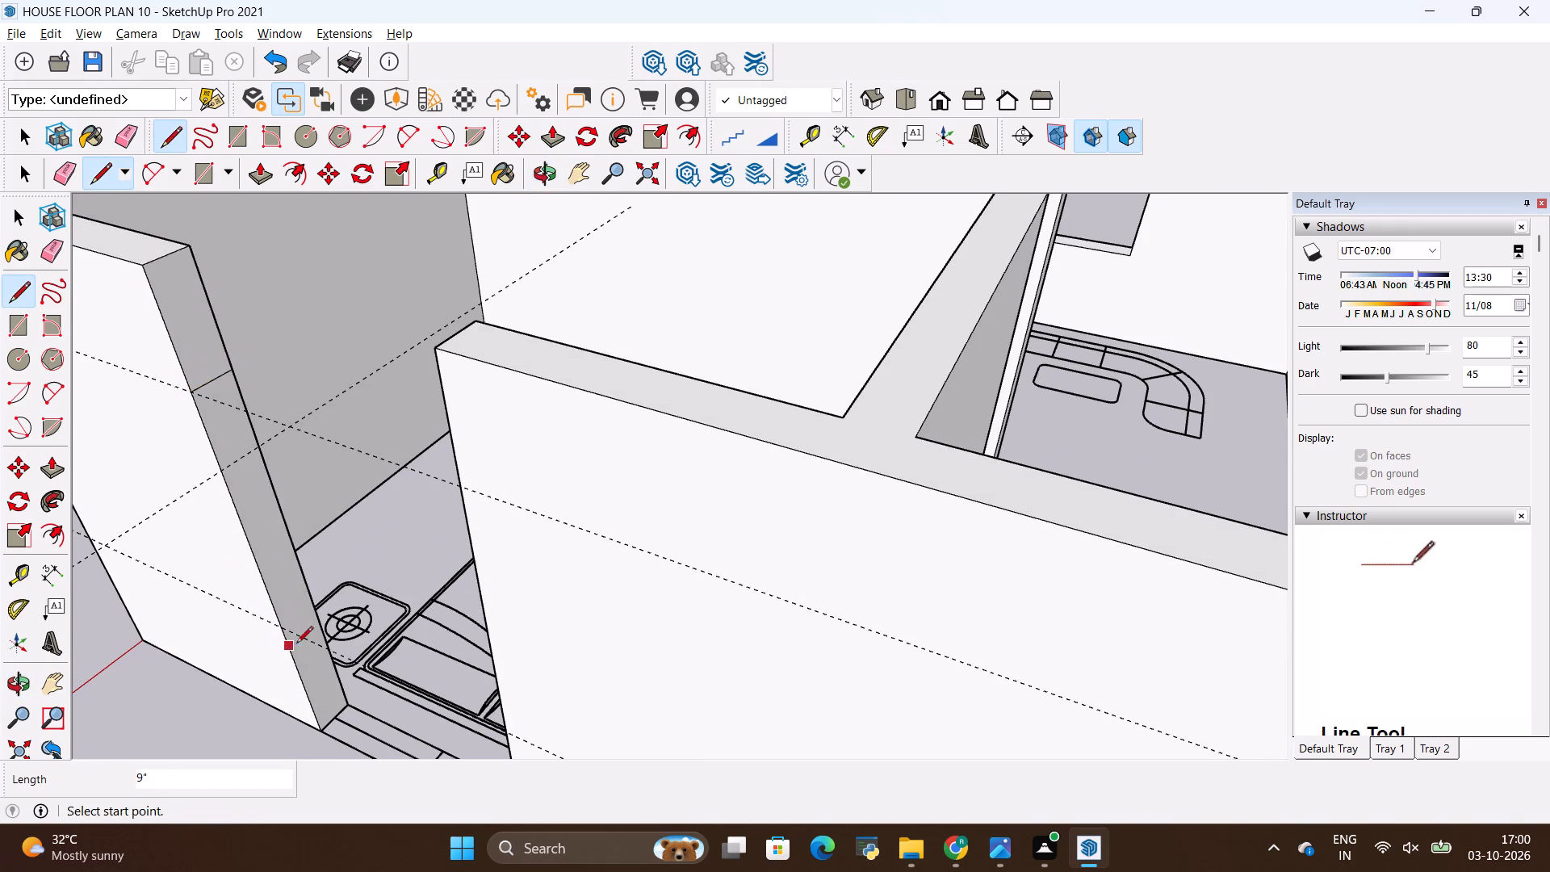
click(283, 622)
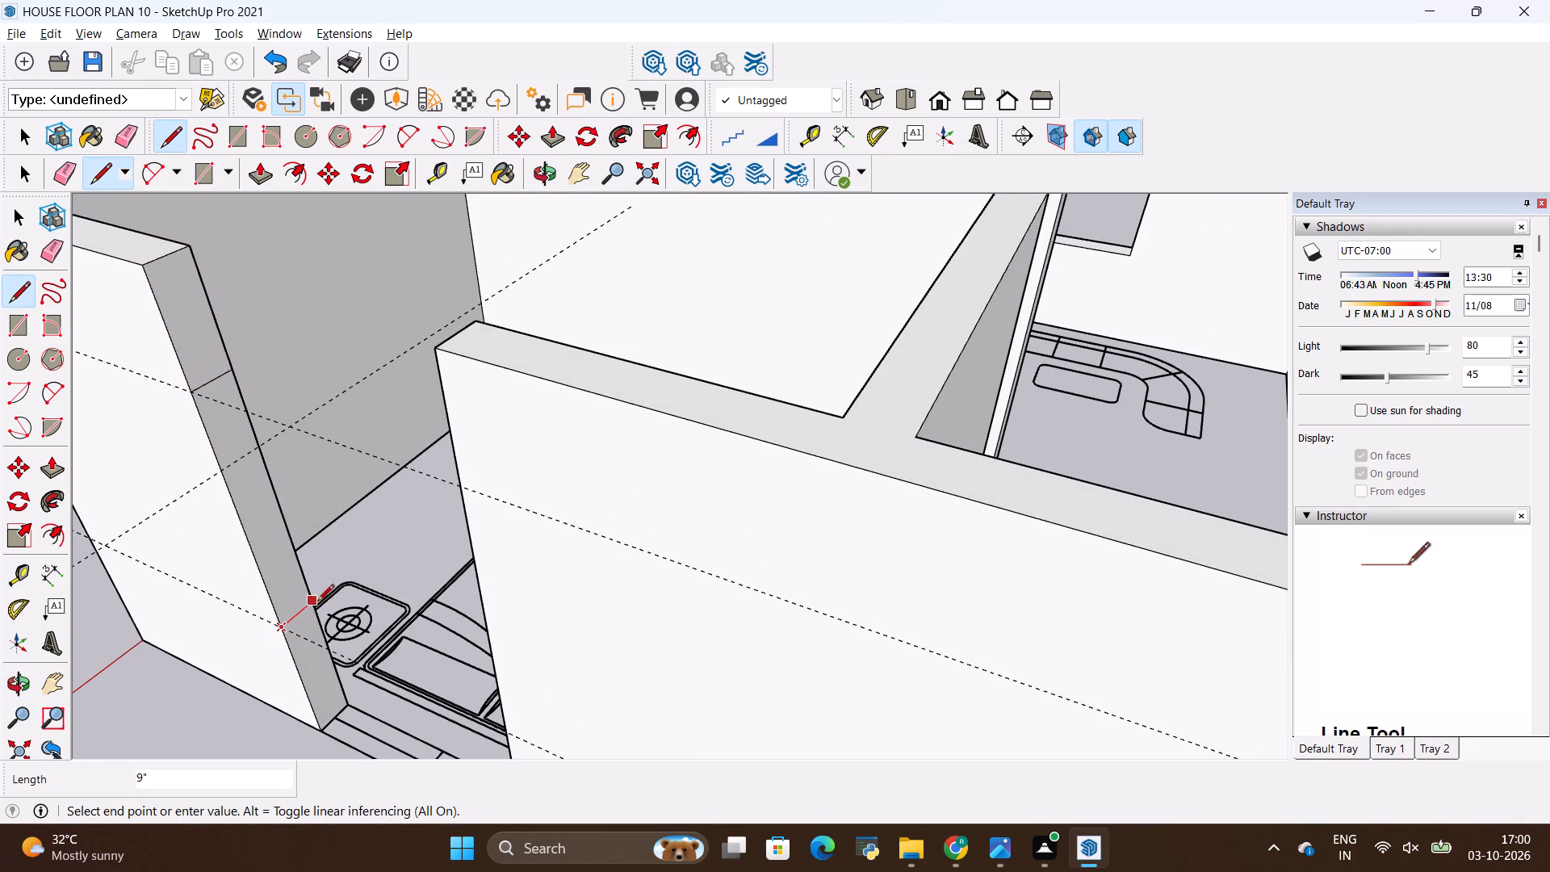
click(315, 599)
Draw two 9" lines across the end face of the longest toilet-side wall segment, at the upper and lower guides.
scroll(214, 475, down, 11)
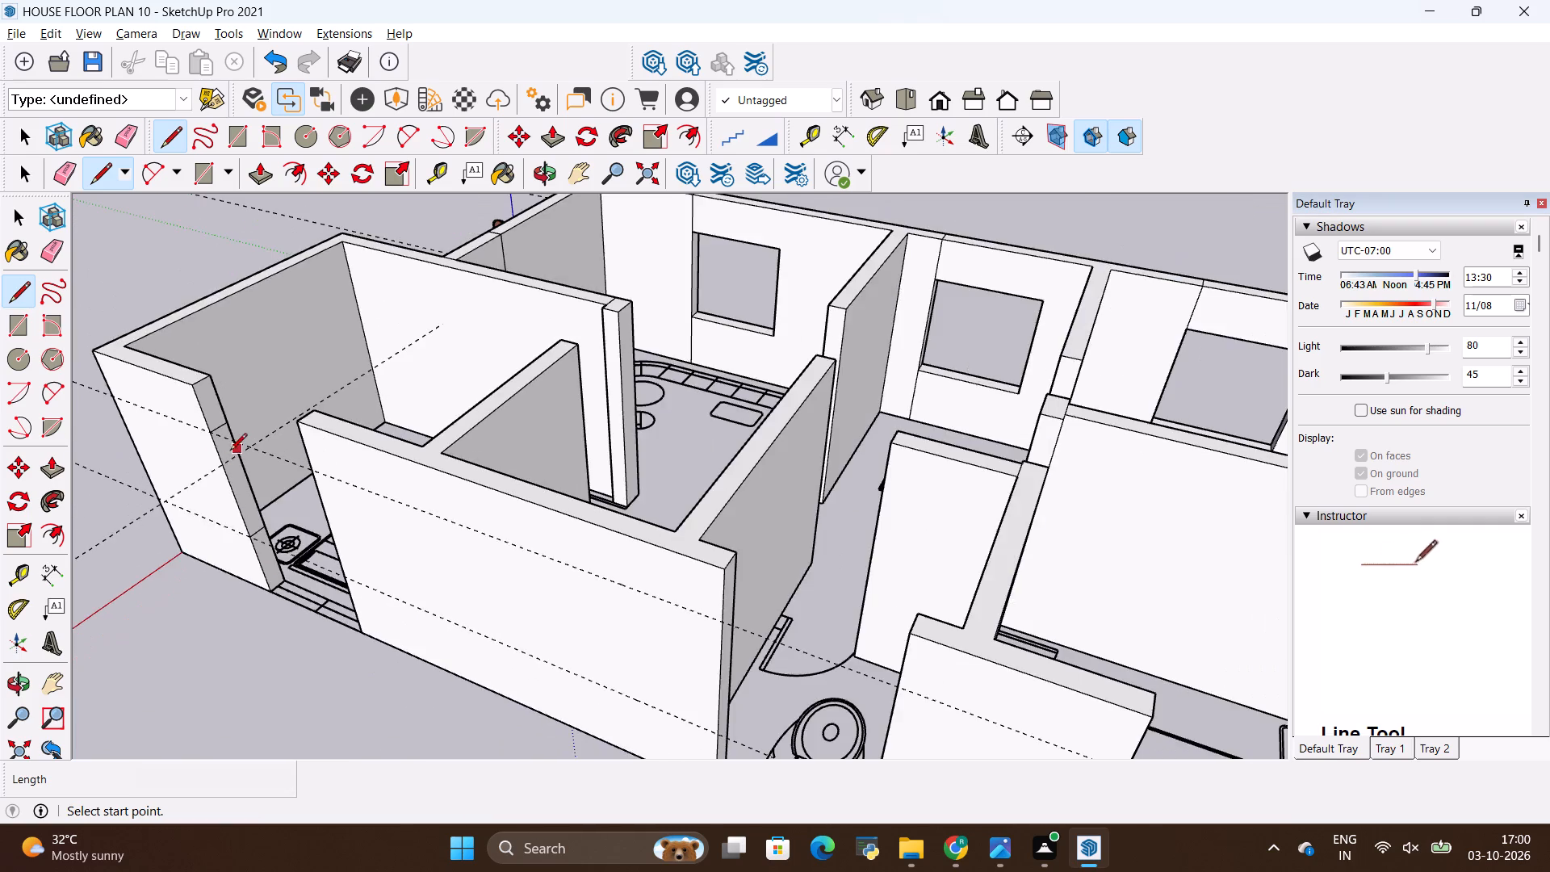
scroll(230, 451, down, 6)
middle_drag(531, 622, 459, 593)
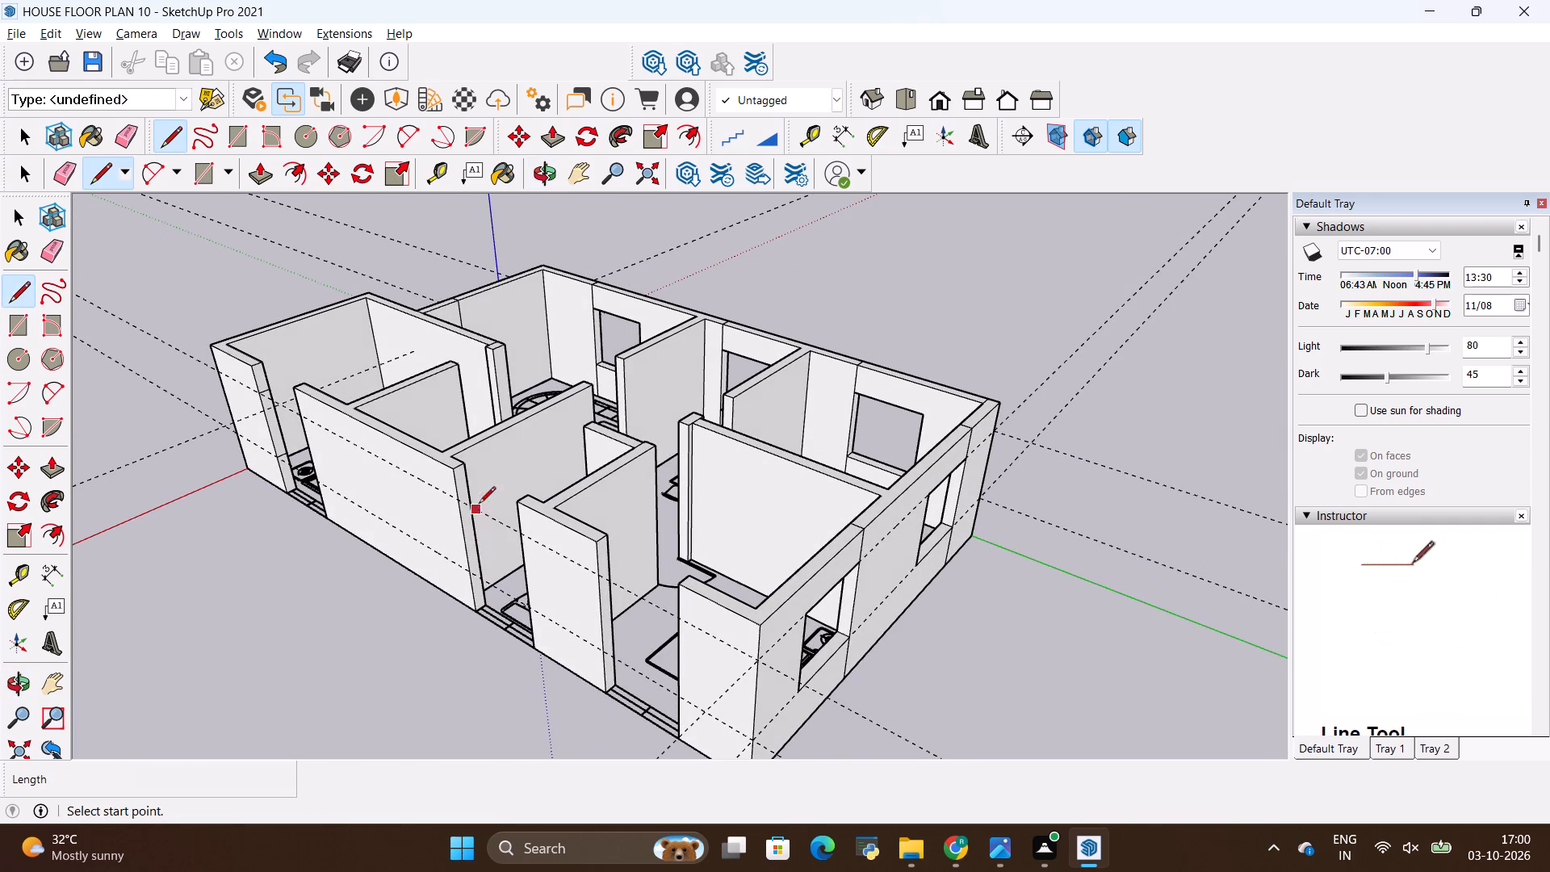
scroll(483, 496, up, 6)
scroll(417, 494, up, 7)
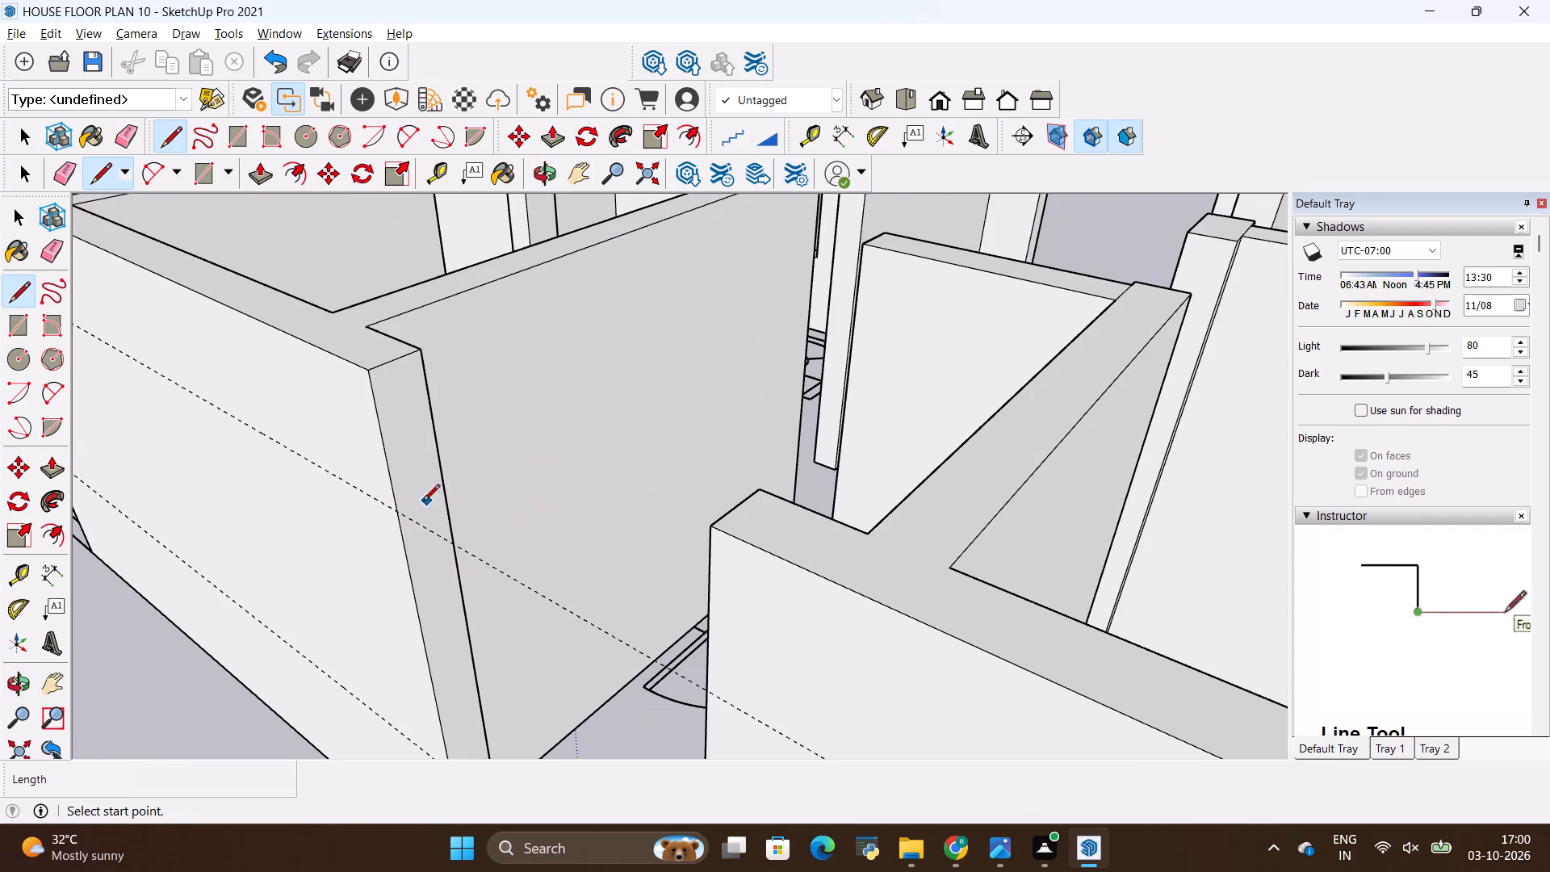
click(395, 509)
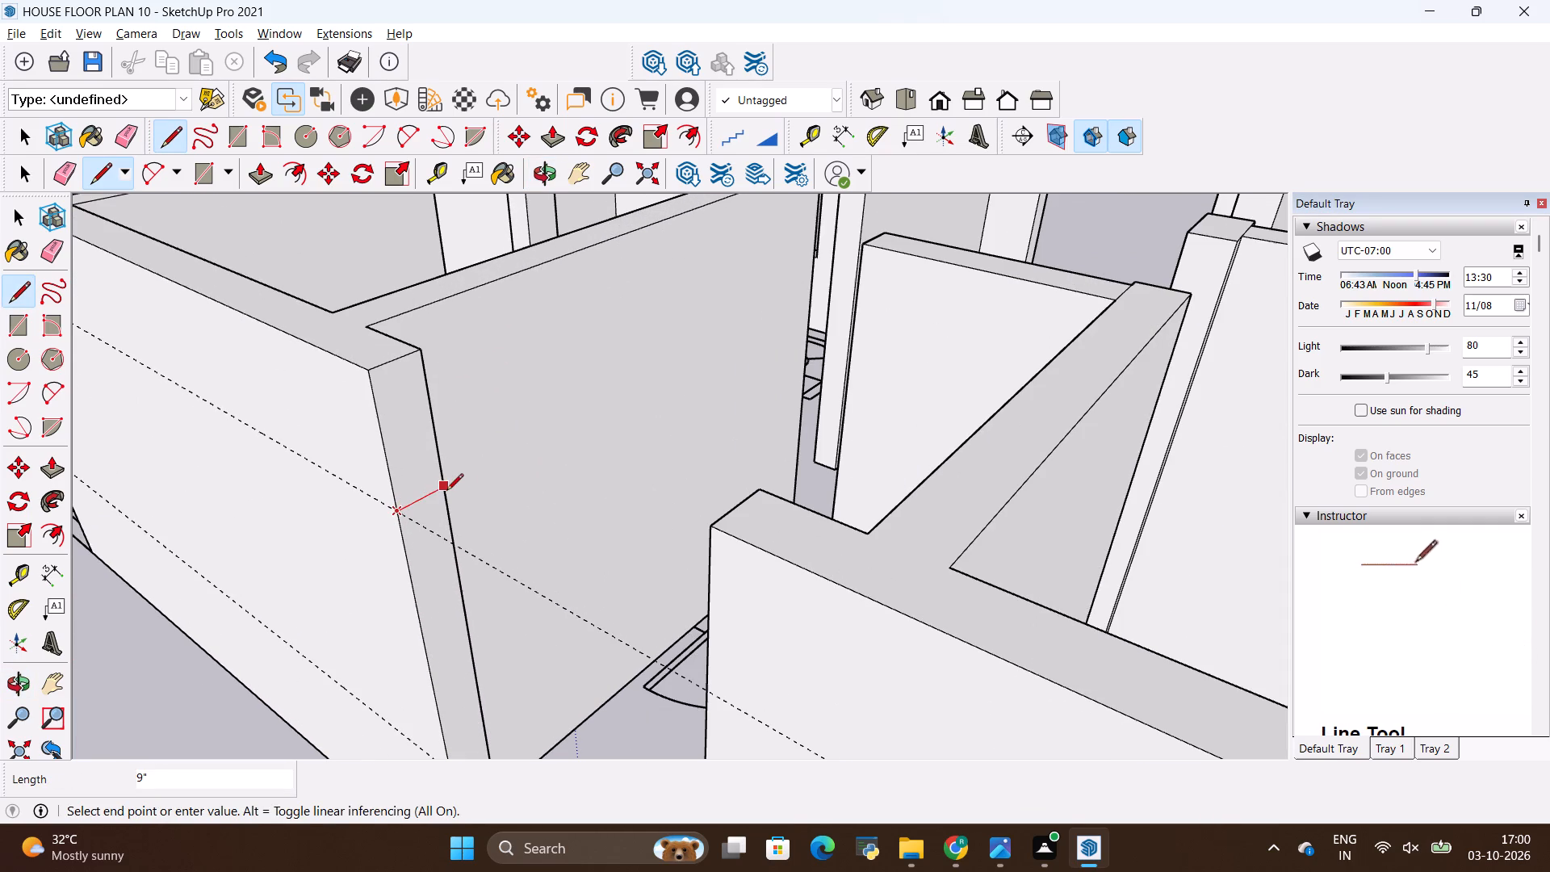
click(446, 492)
scroll(439, 469, down, 7)
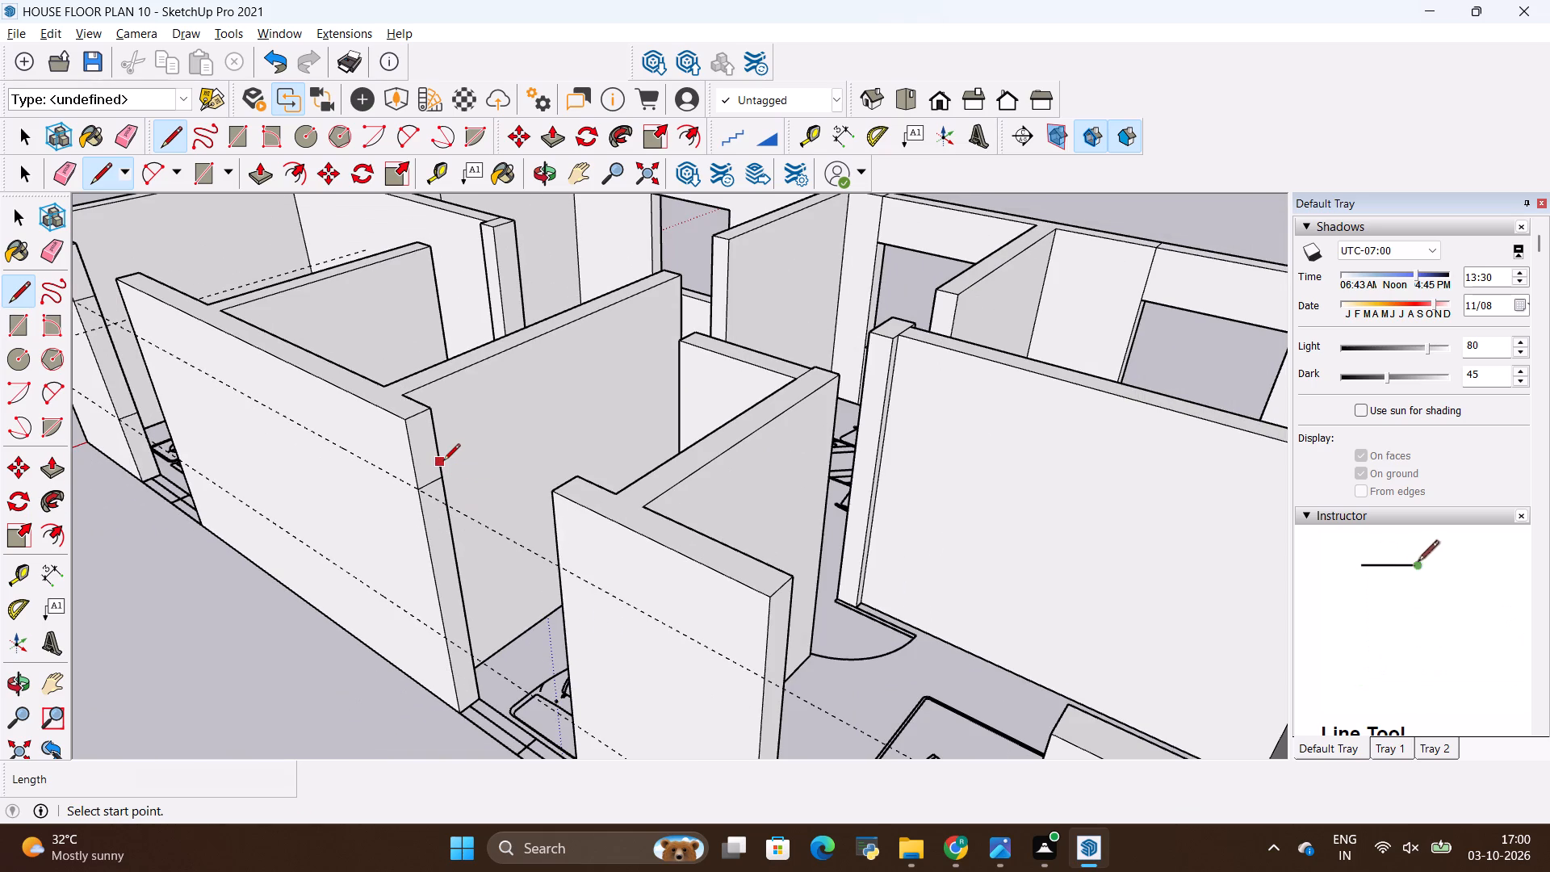
scroll(436, 447, down, 3)
scroll(428, 652, up, 7)
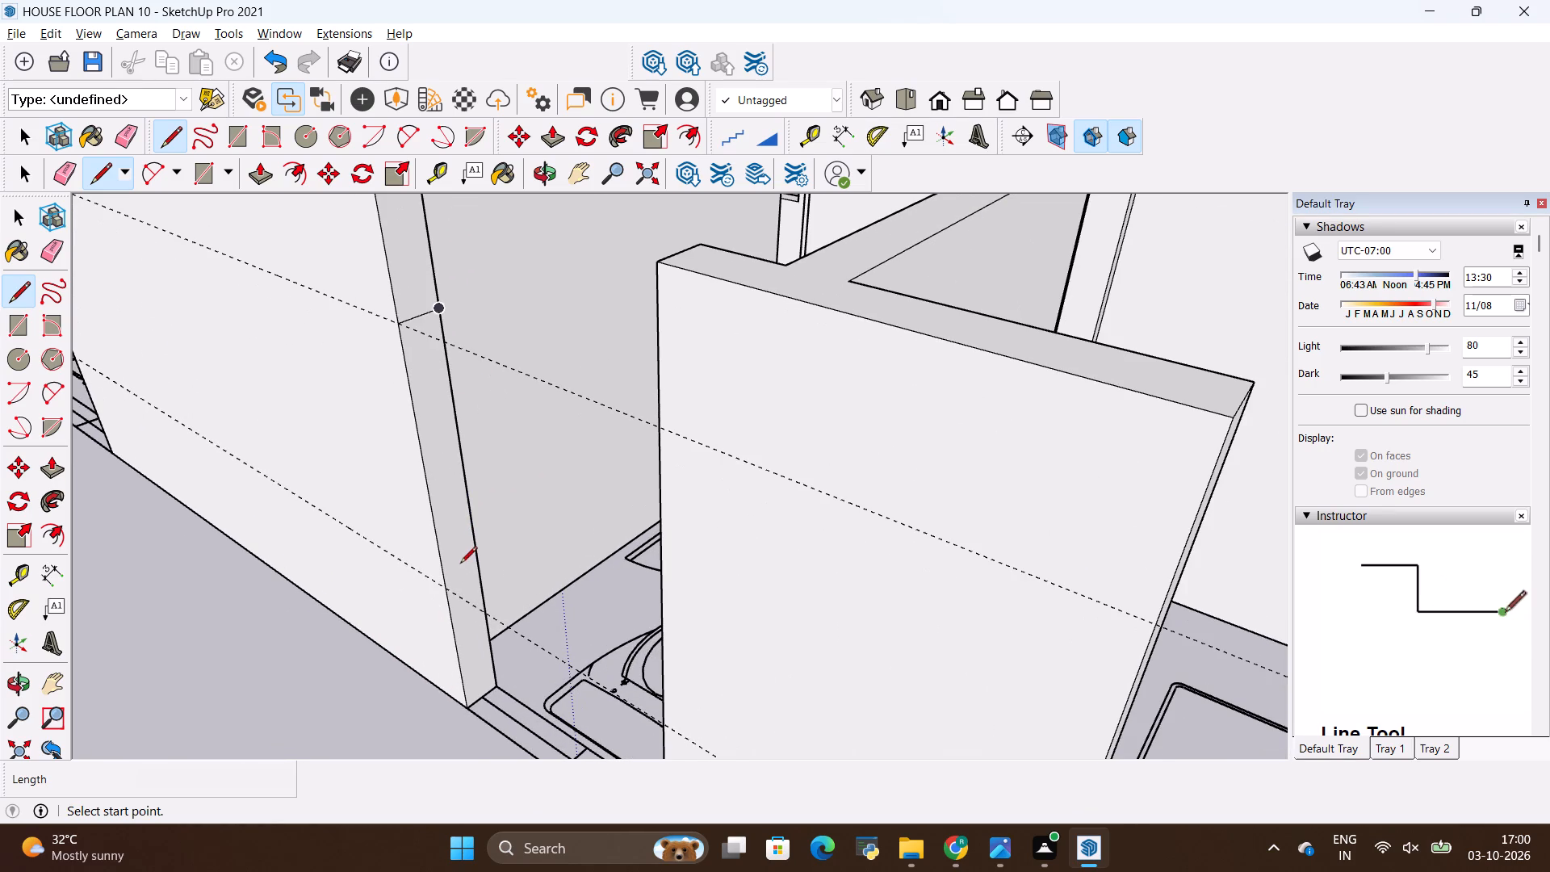
click(446, 582)
click(481, 562)
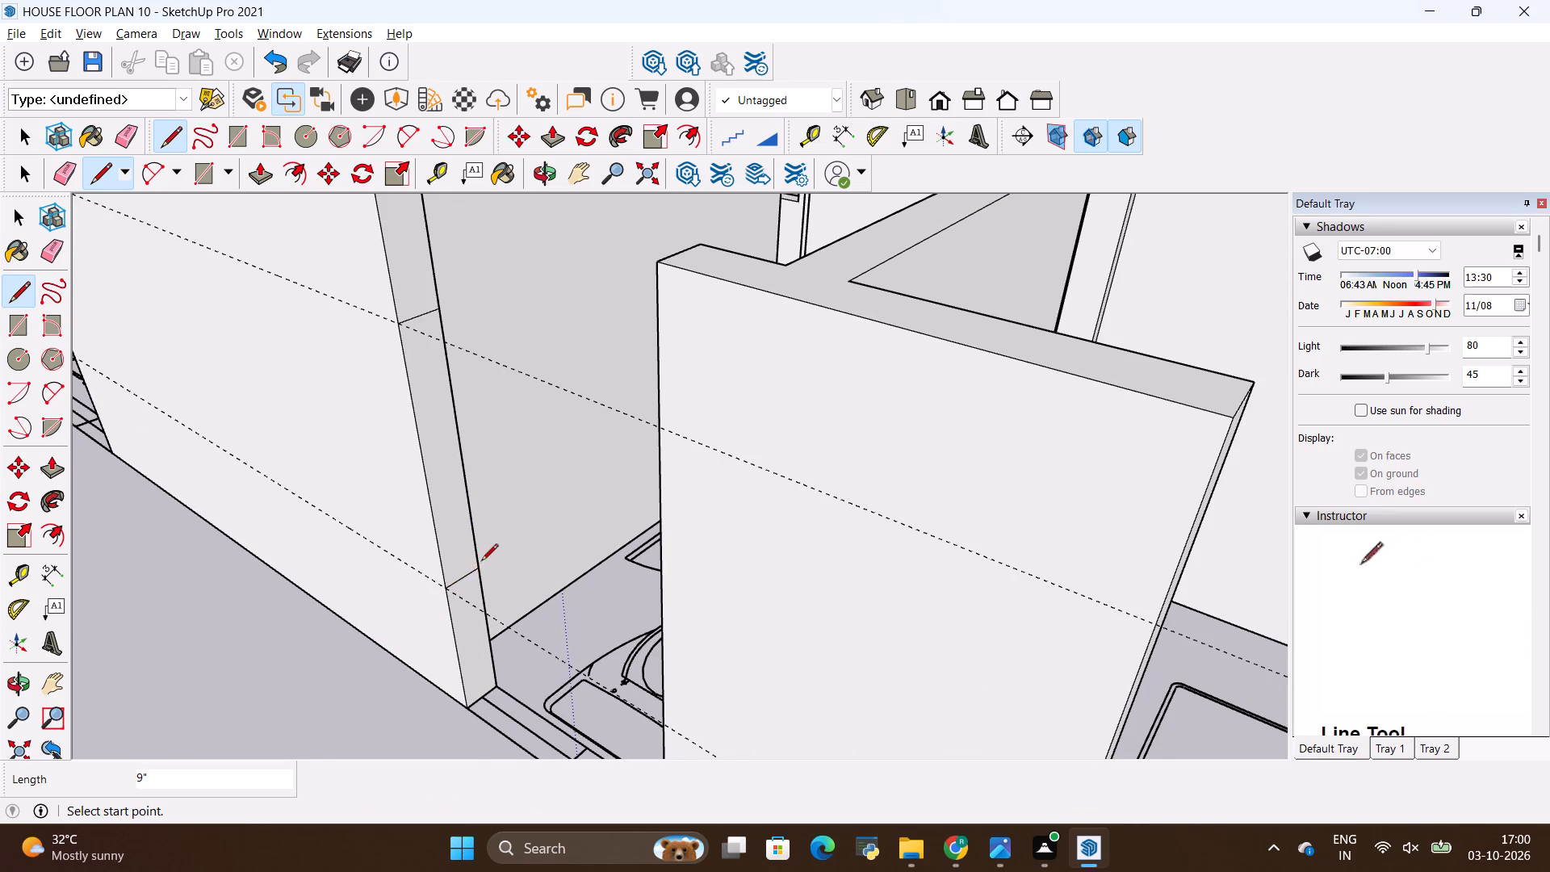
Draw two lines across the end face of the short middle segment beside the toilet, at the upper and lower guides.
scroll(433, 519, down, 11)
middle_drag(587, 577, 547, 542)
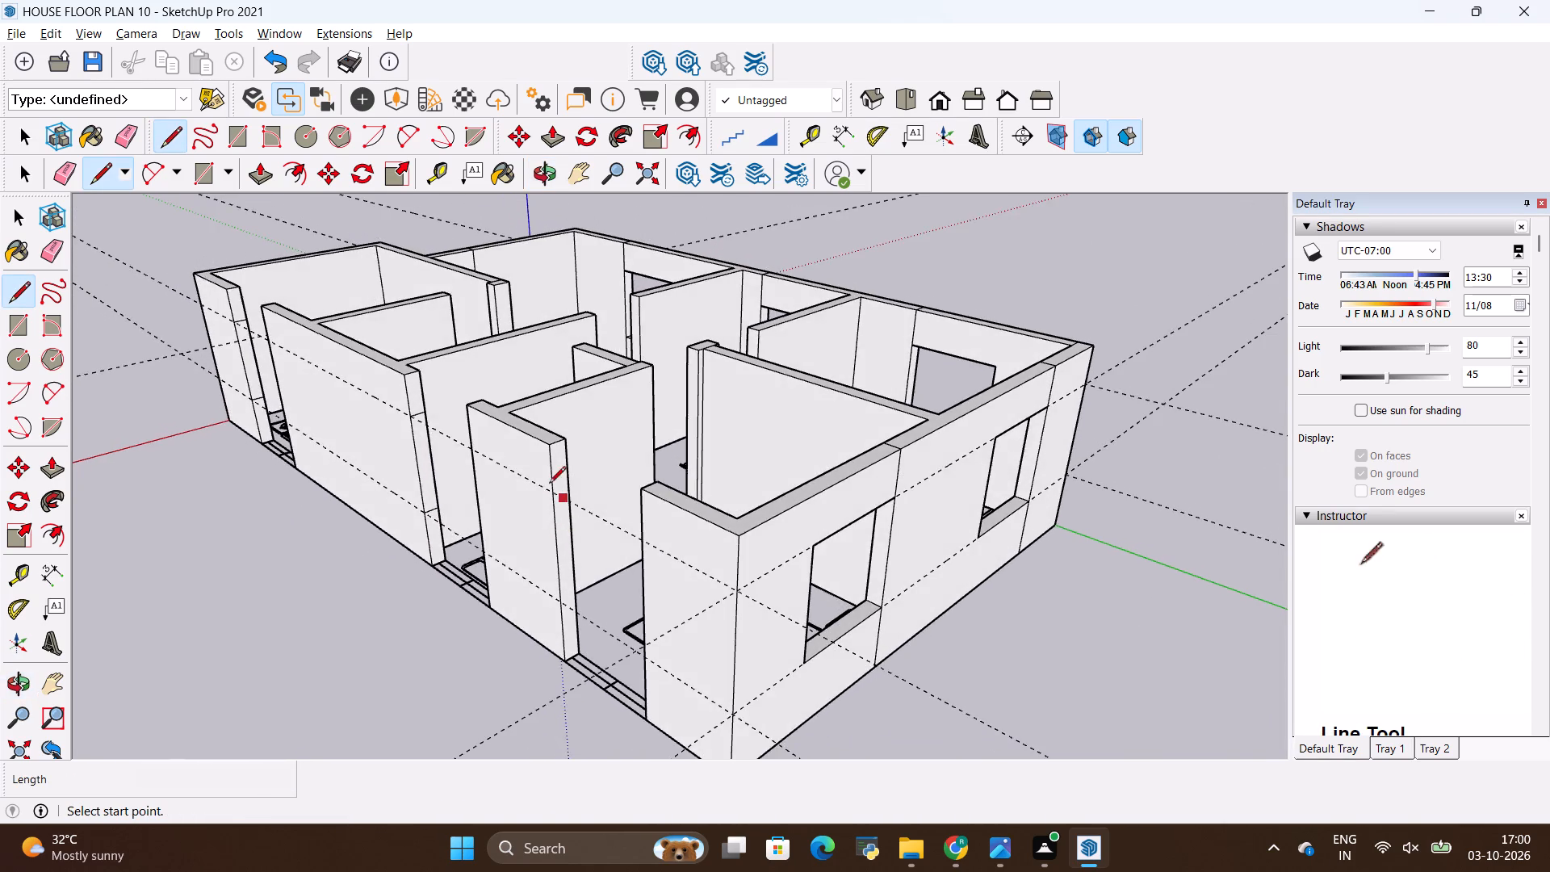
scroll(549, 484, up, 7)
click(560, 499)
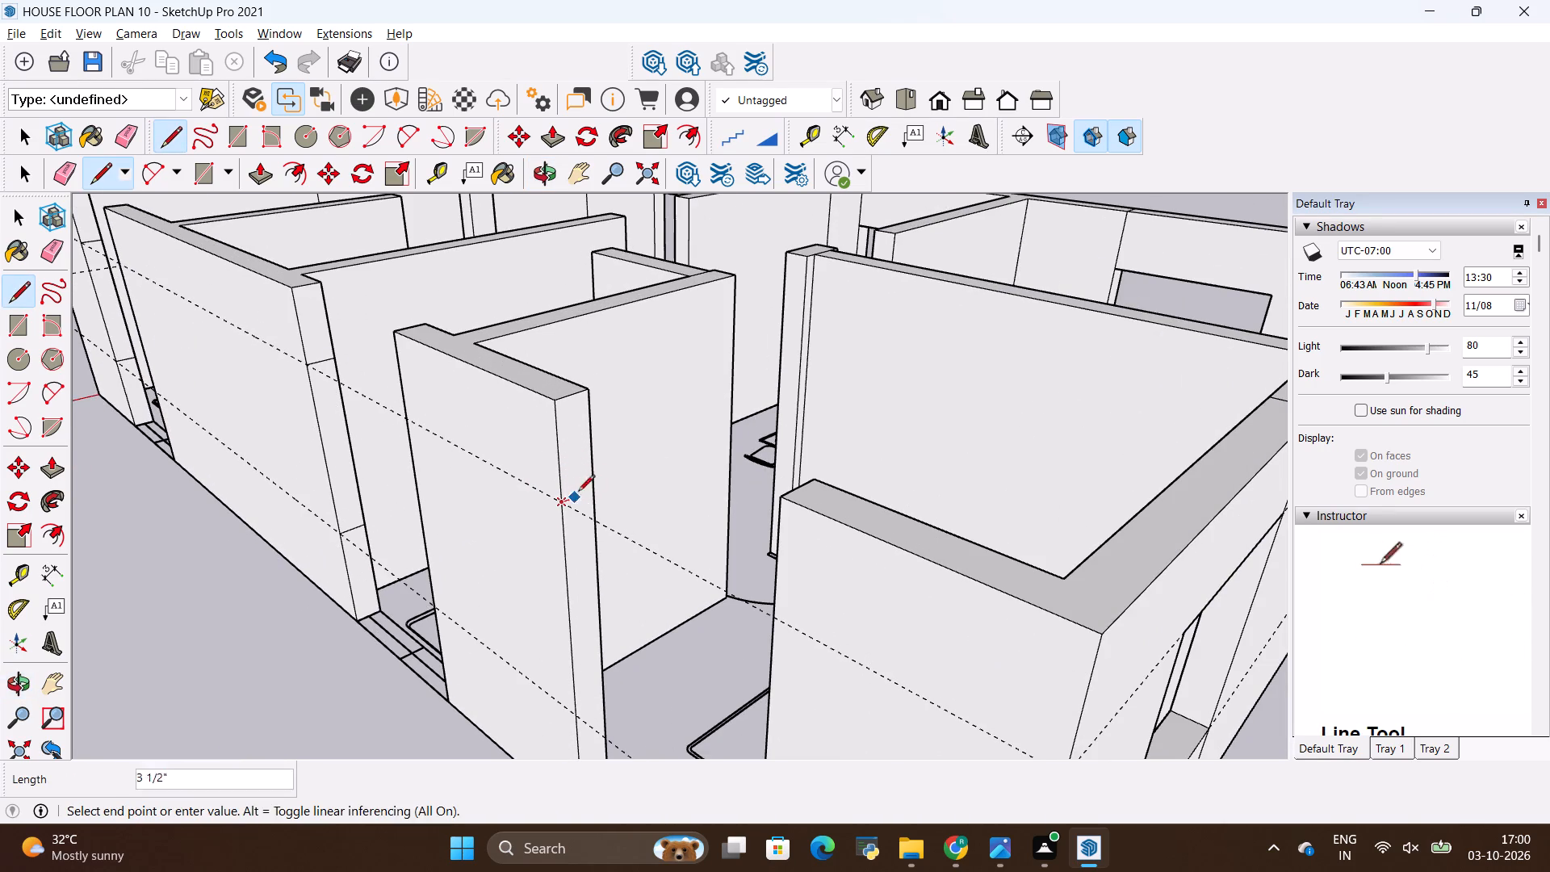
click(593, 489)
scroll(559, 443, down, 5)
scroll(585, 628, up, 6)
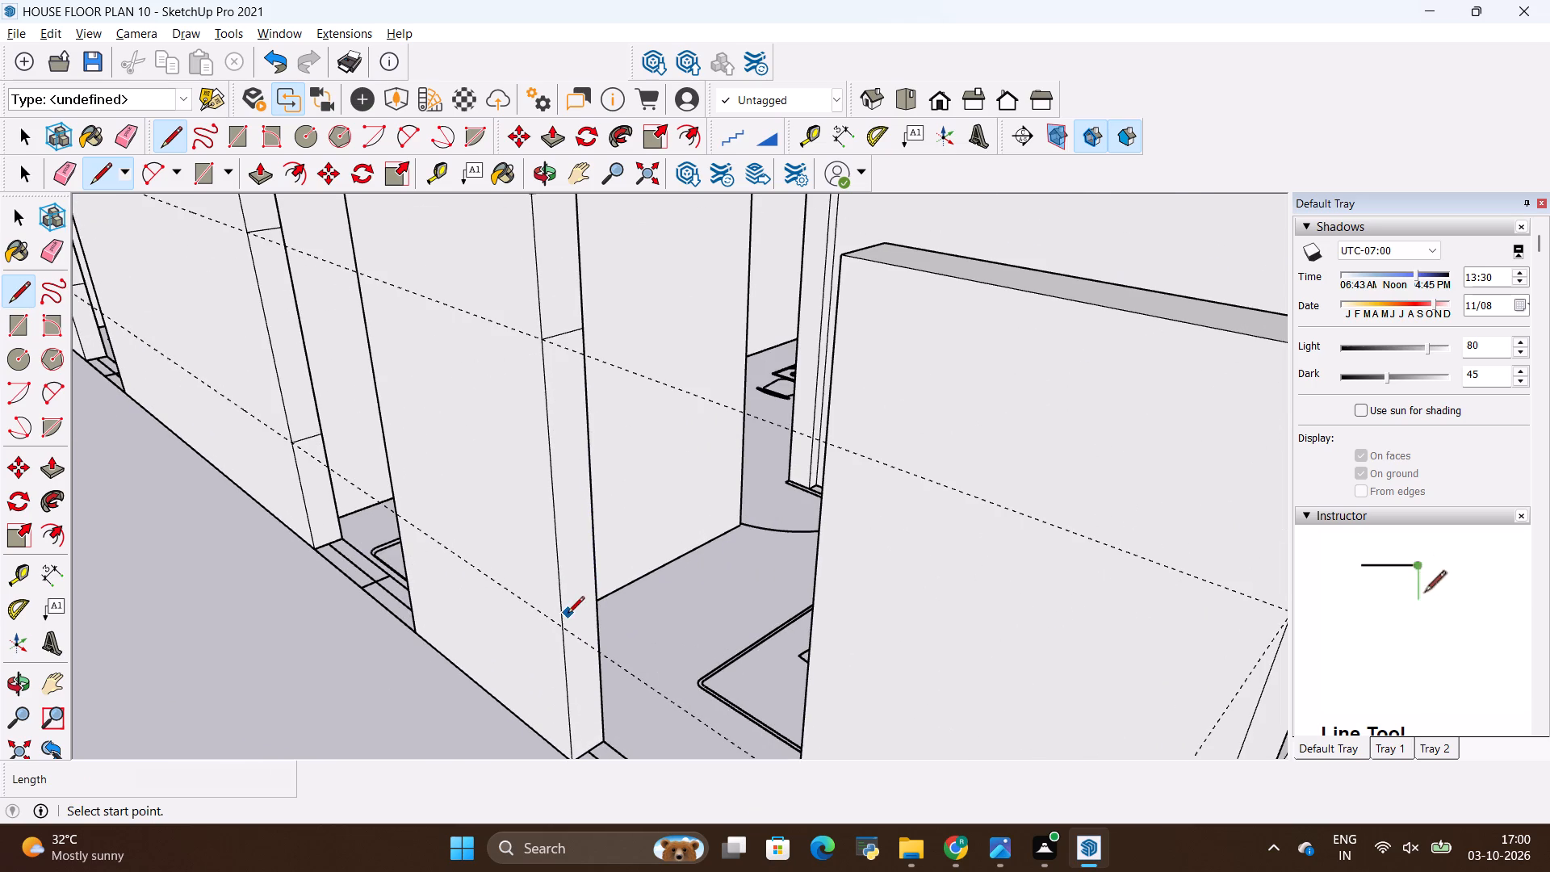
click(565, 625)
click(601, 610)
Push/Pull the upper and lower parts of the short middle segment's end face 5' to the corner wall, leaving a window opening.
scroll(509, 526, down, 3)
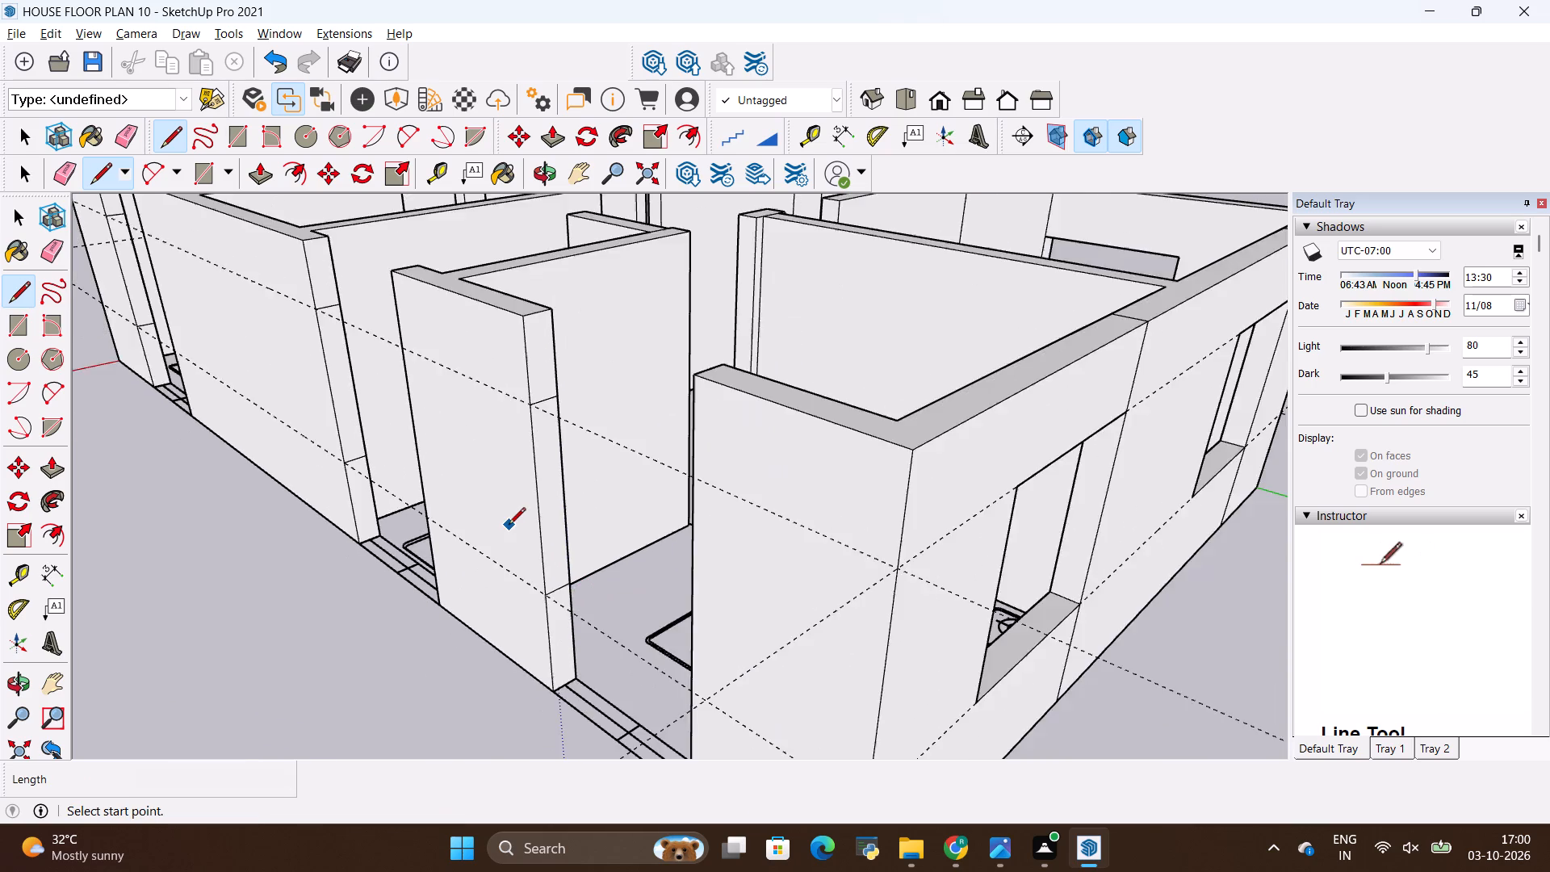
scroll(509, 526, down, 8)
middle_drag(570, 519, 626, 558)
scroll(570, 519, down, 1)
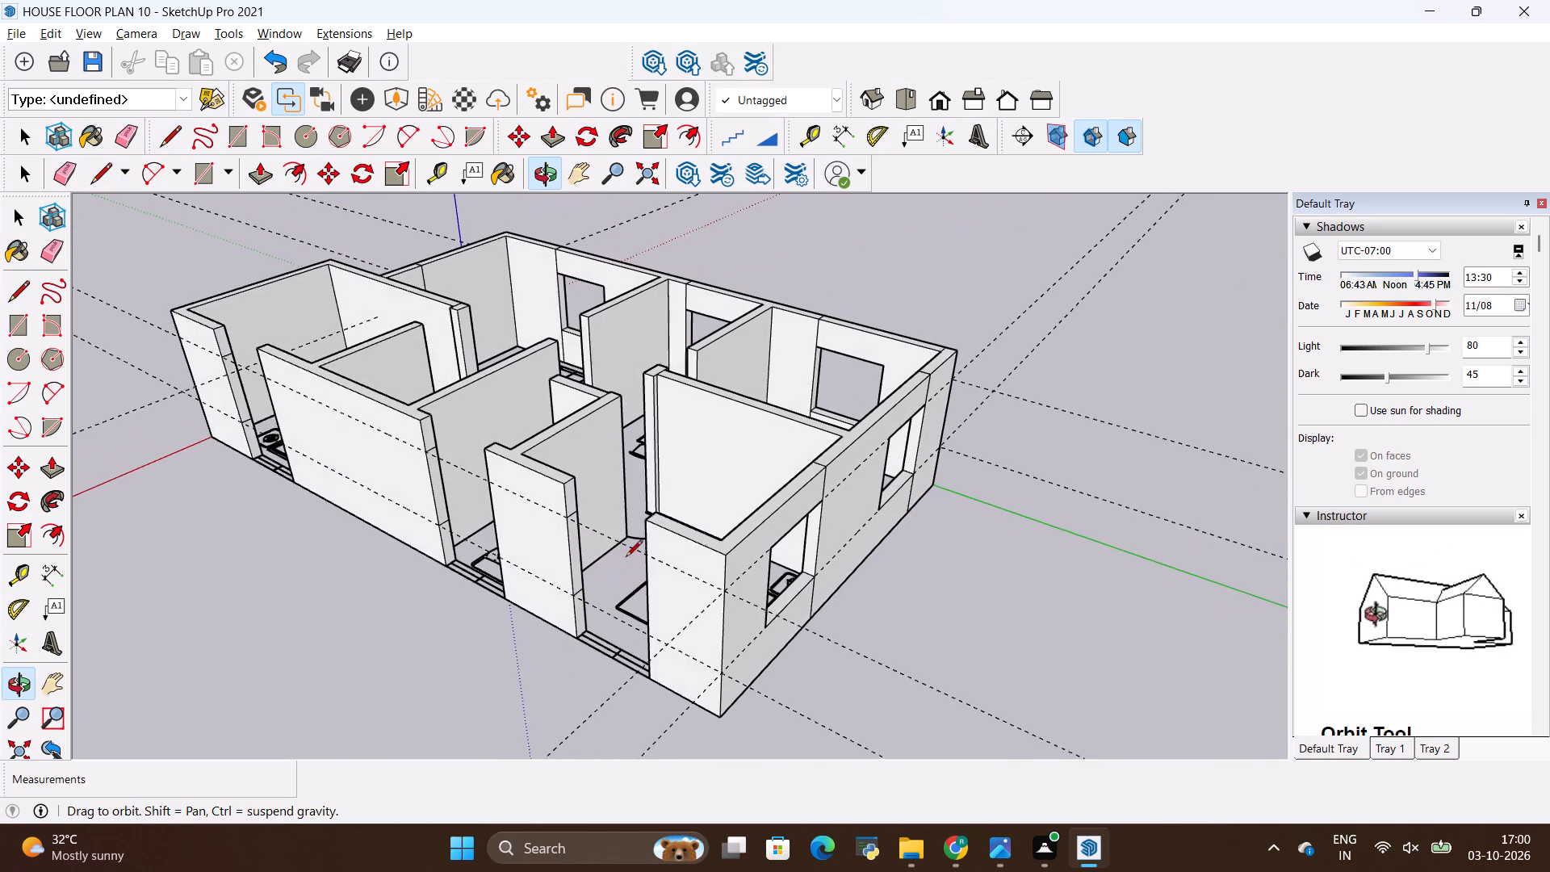
middle_drag(626, 558, 625, 558)
key(p)
scroll(572, 496, up, 2)
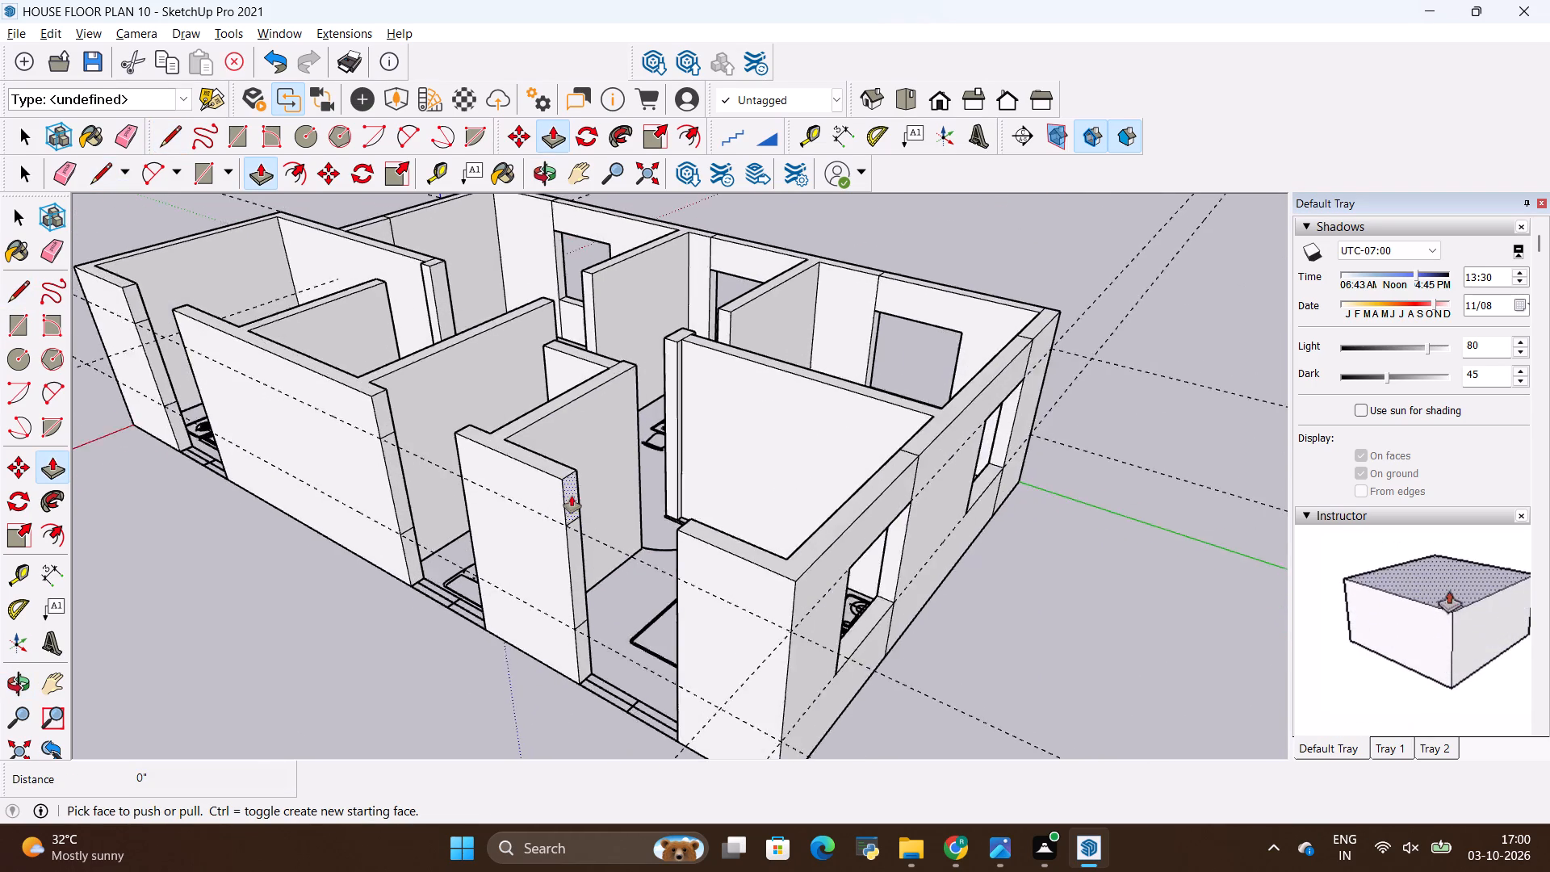
scroll(572, 496, up, 6)
click(572, 496)
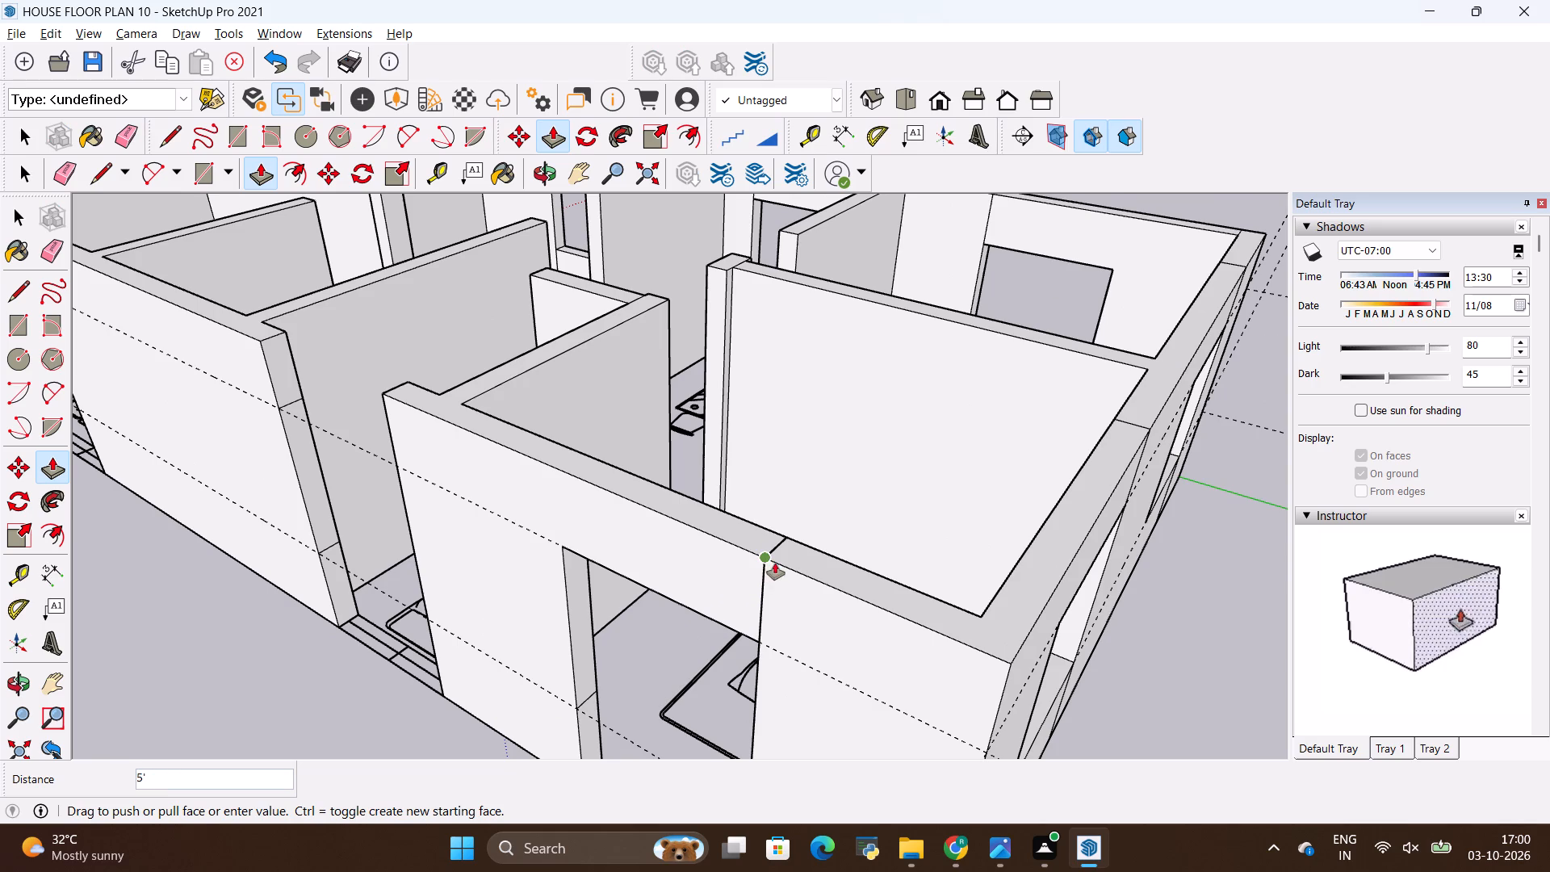
click(773, 559)
scroll(651, 403, down, 9)
scroll(635, 550, up, 8)
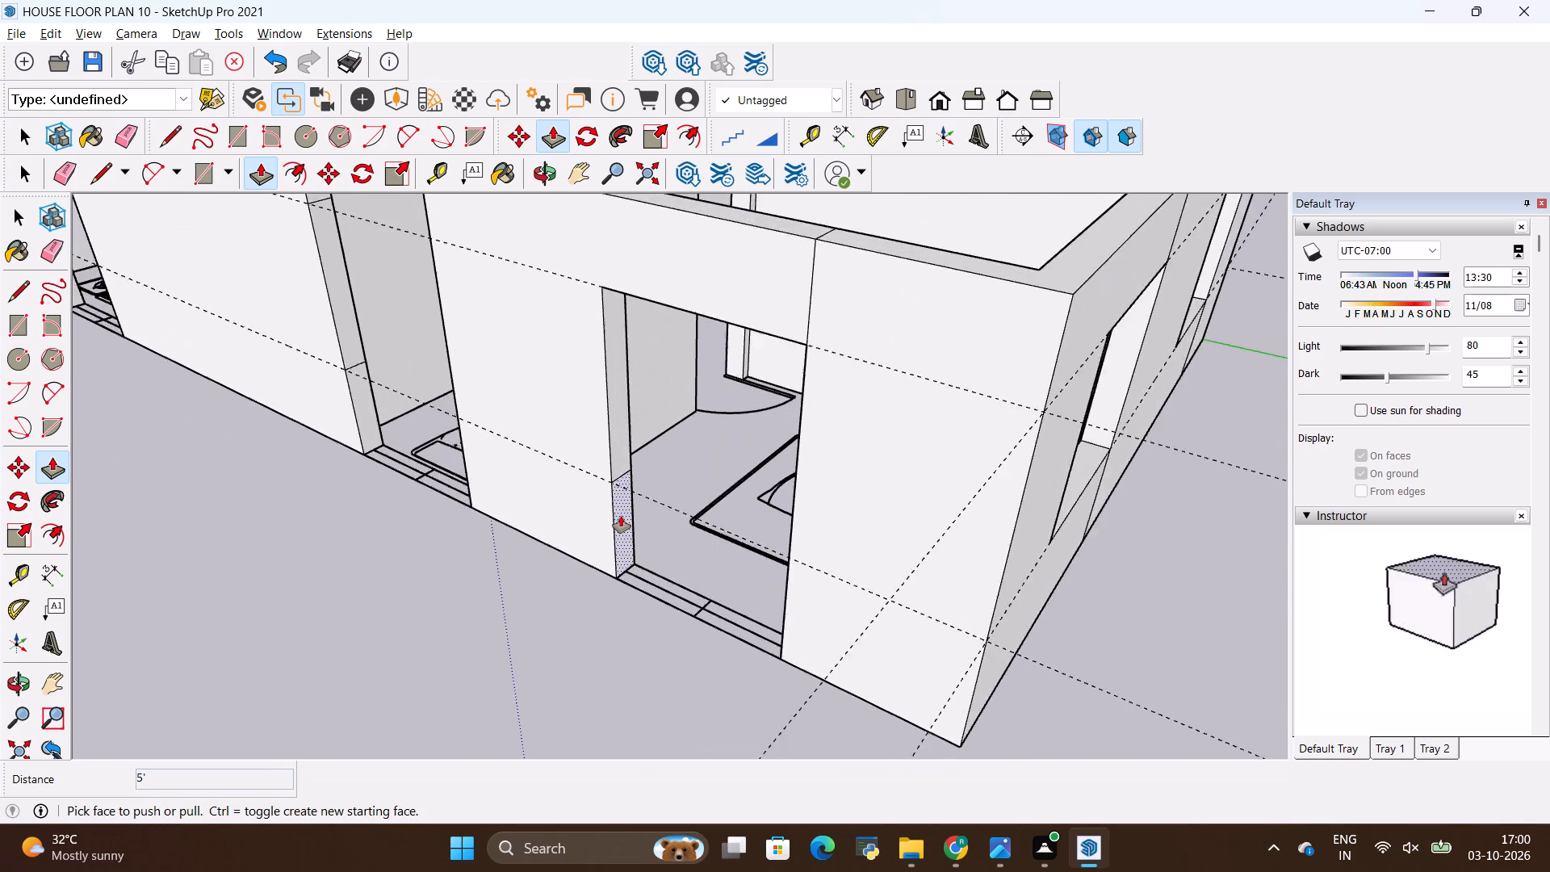
scroll(621, 516, up, 2)
click(621, 516)
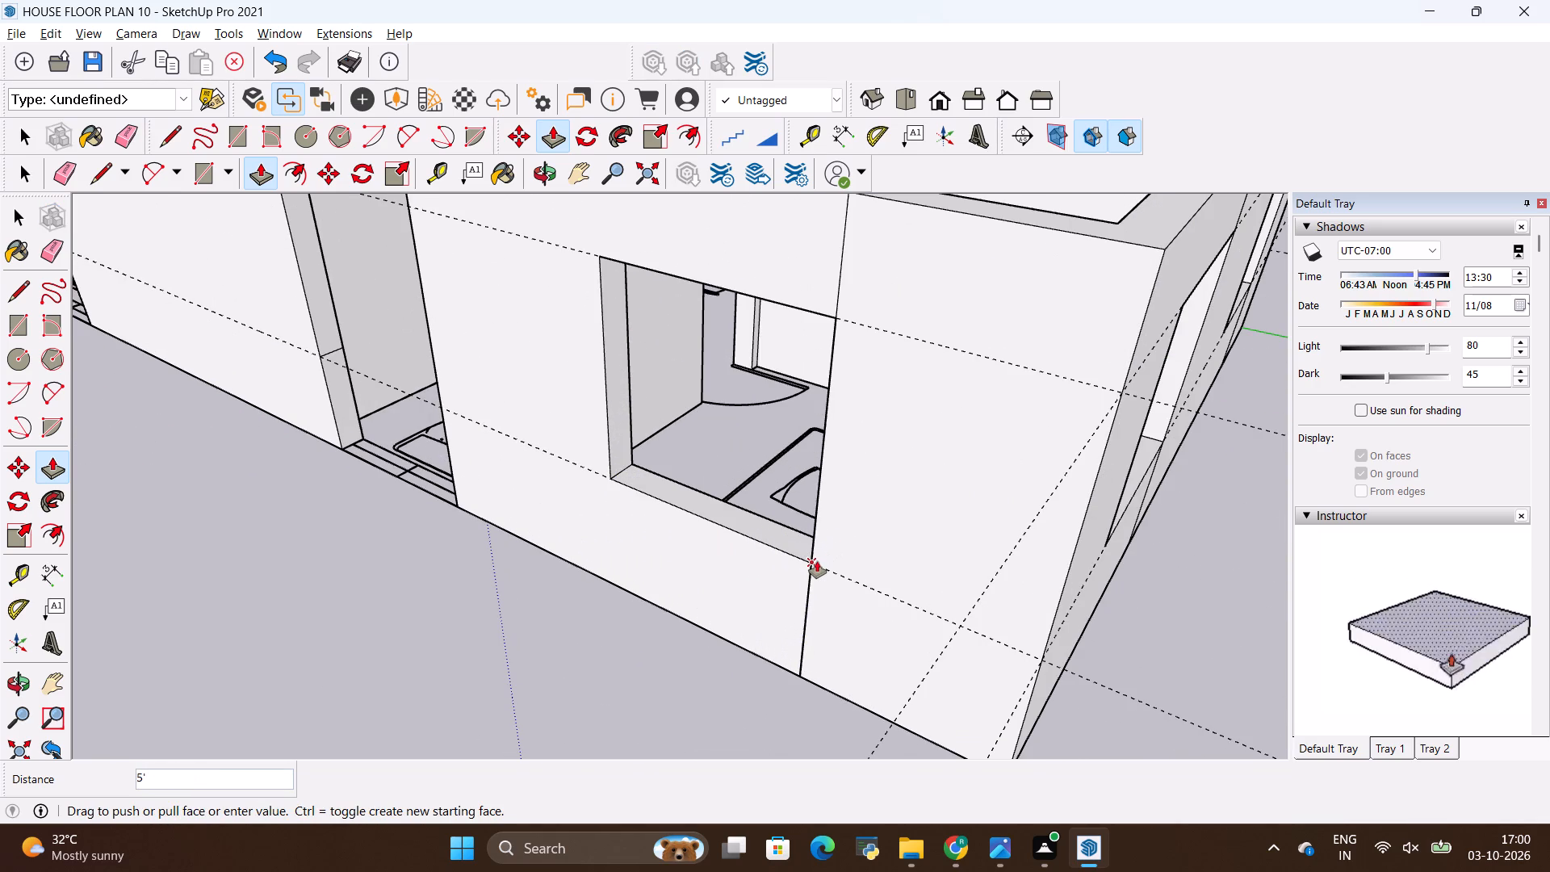
click(816, 561)
Push/Pull the upper and lower parts of the longest segment's end face 5' to the short middle segment, forming the toilet window opening.
scroll(766, 743, down, 11)
scroll(546, 504, up, 5)
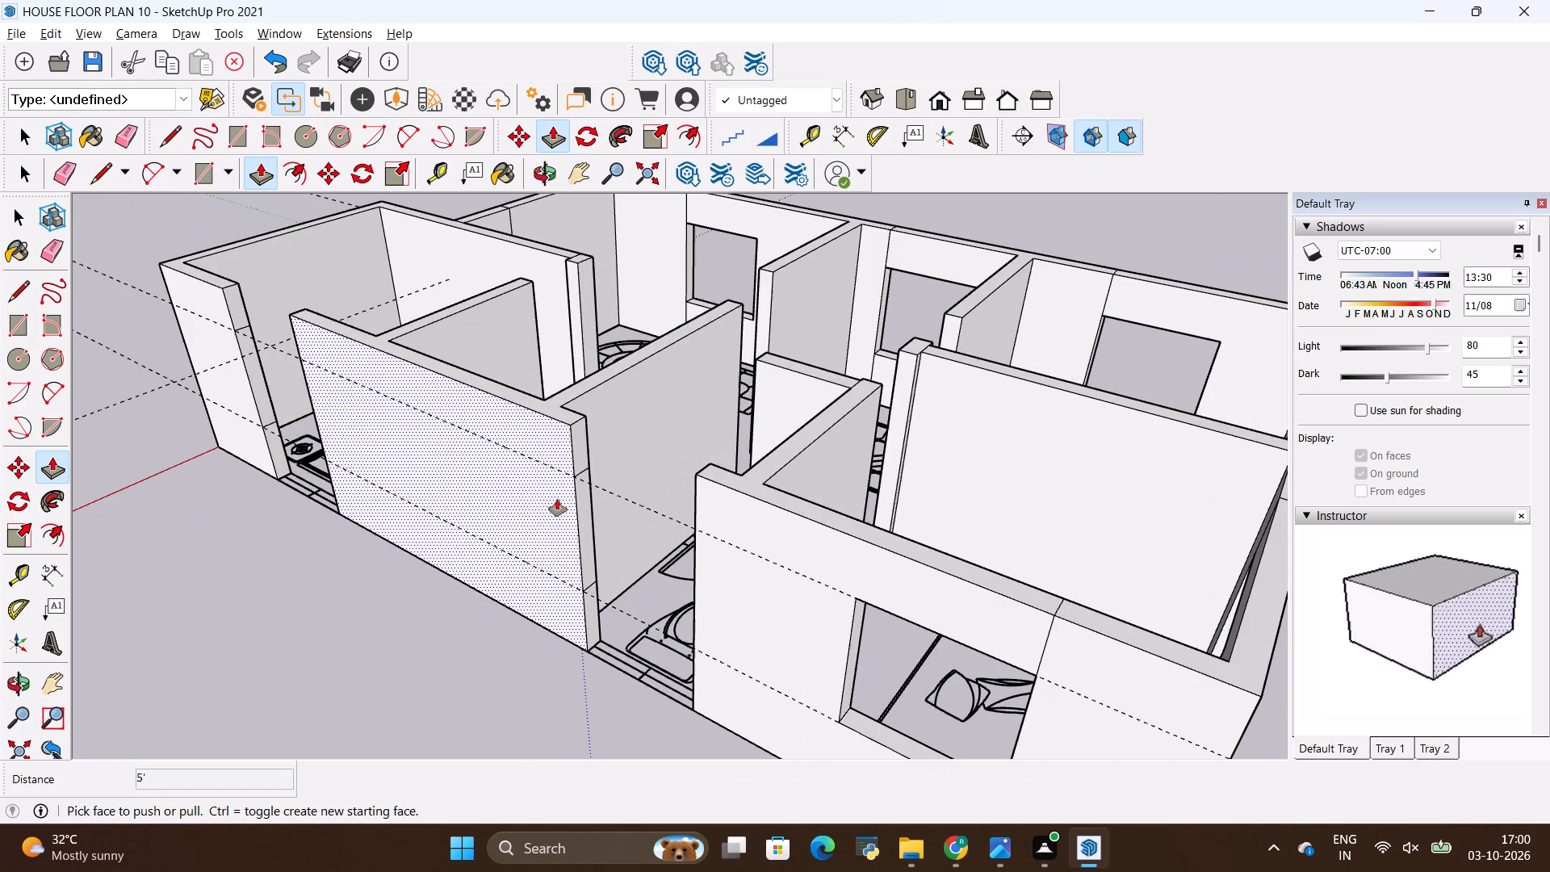
click(583, 441)
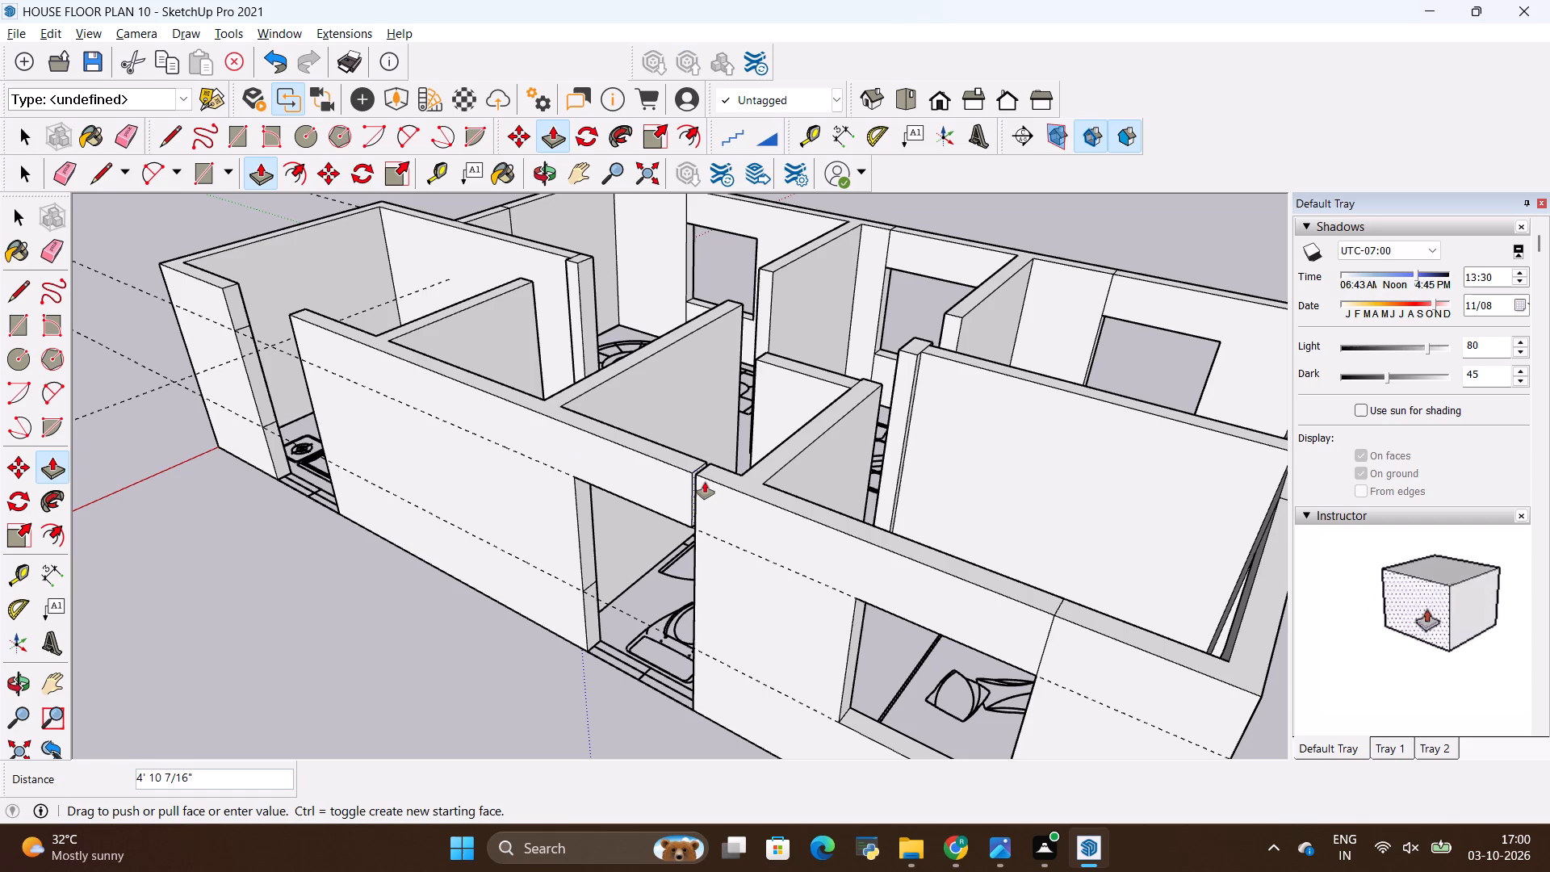
click(703, 473)
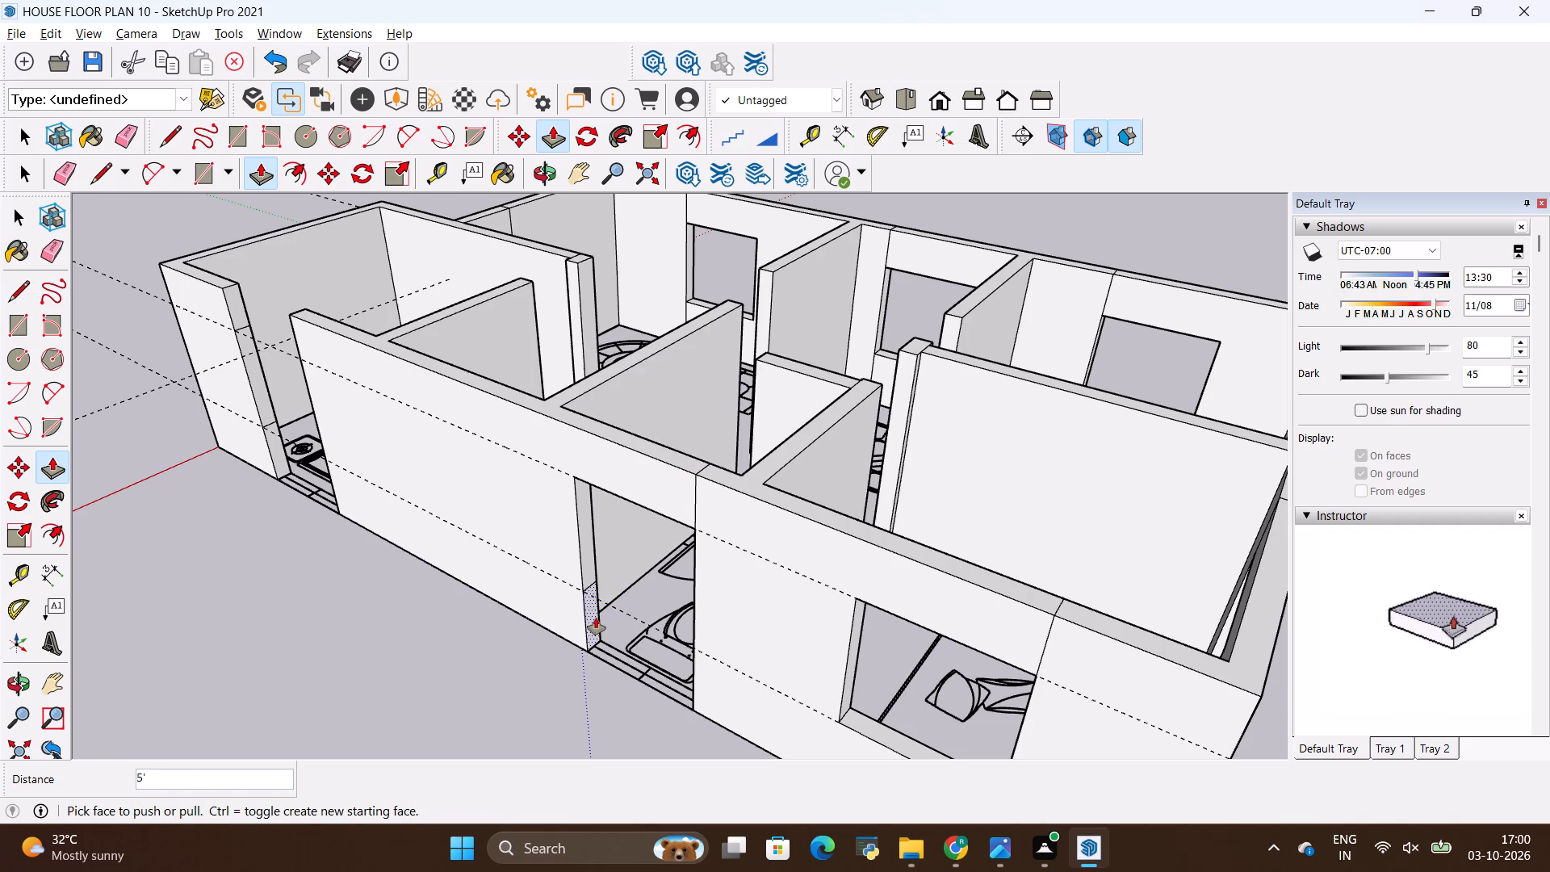
click(596, 618)
click(694, 650)
Push/Pull the upper and lower parts of the red-axis corner segment's end face 5' to the longest segment, leaving a window opening.
scroll(721, 650, down, 6)
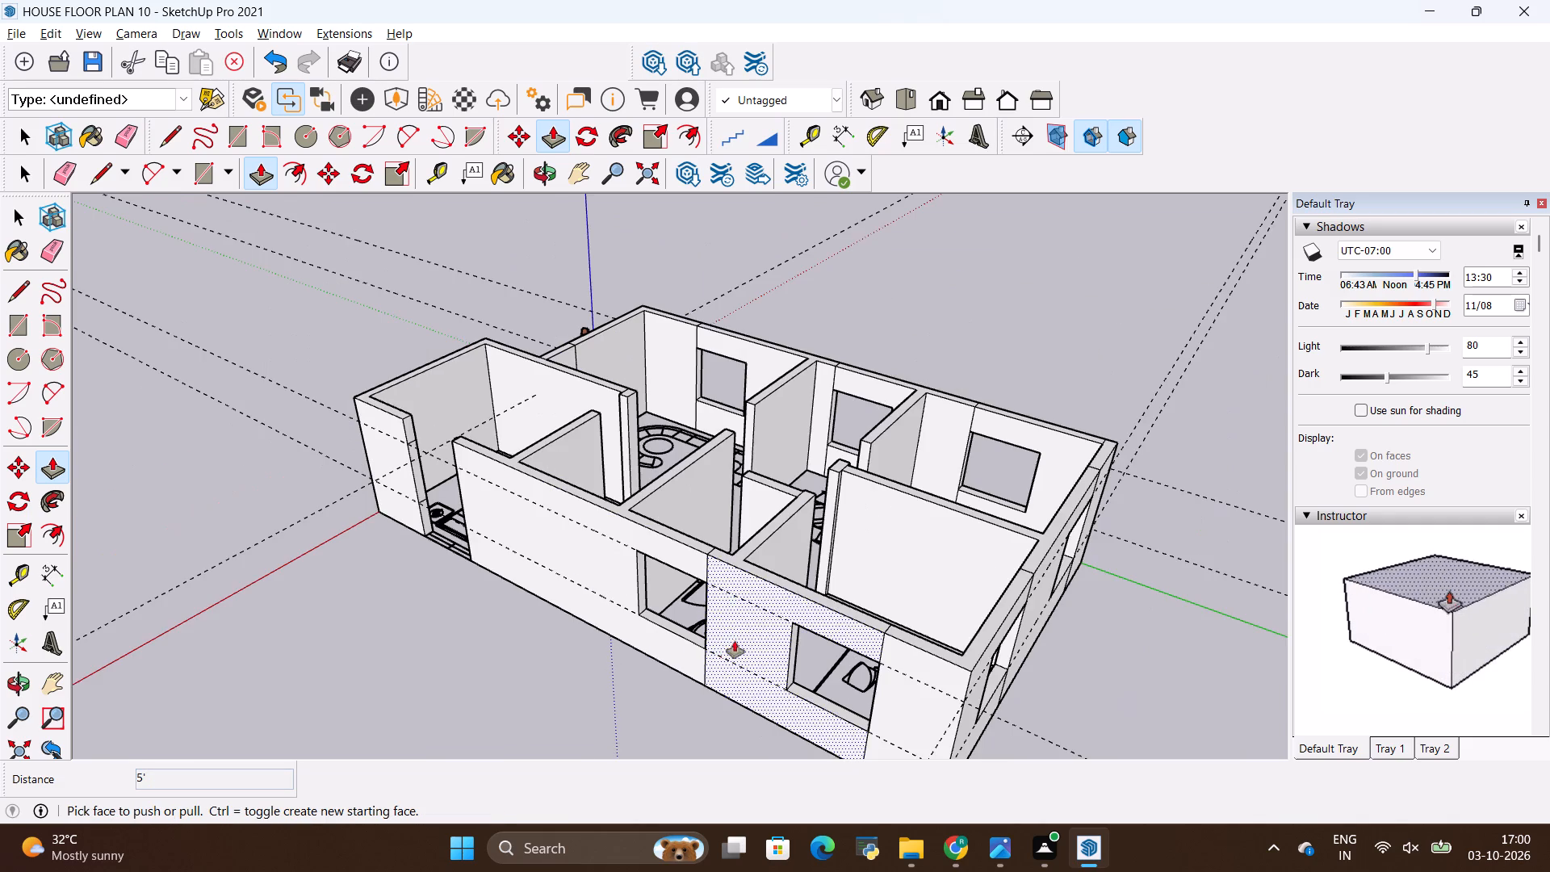
scroll(413, 446, up, 9)
click(384, 372)
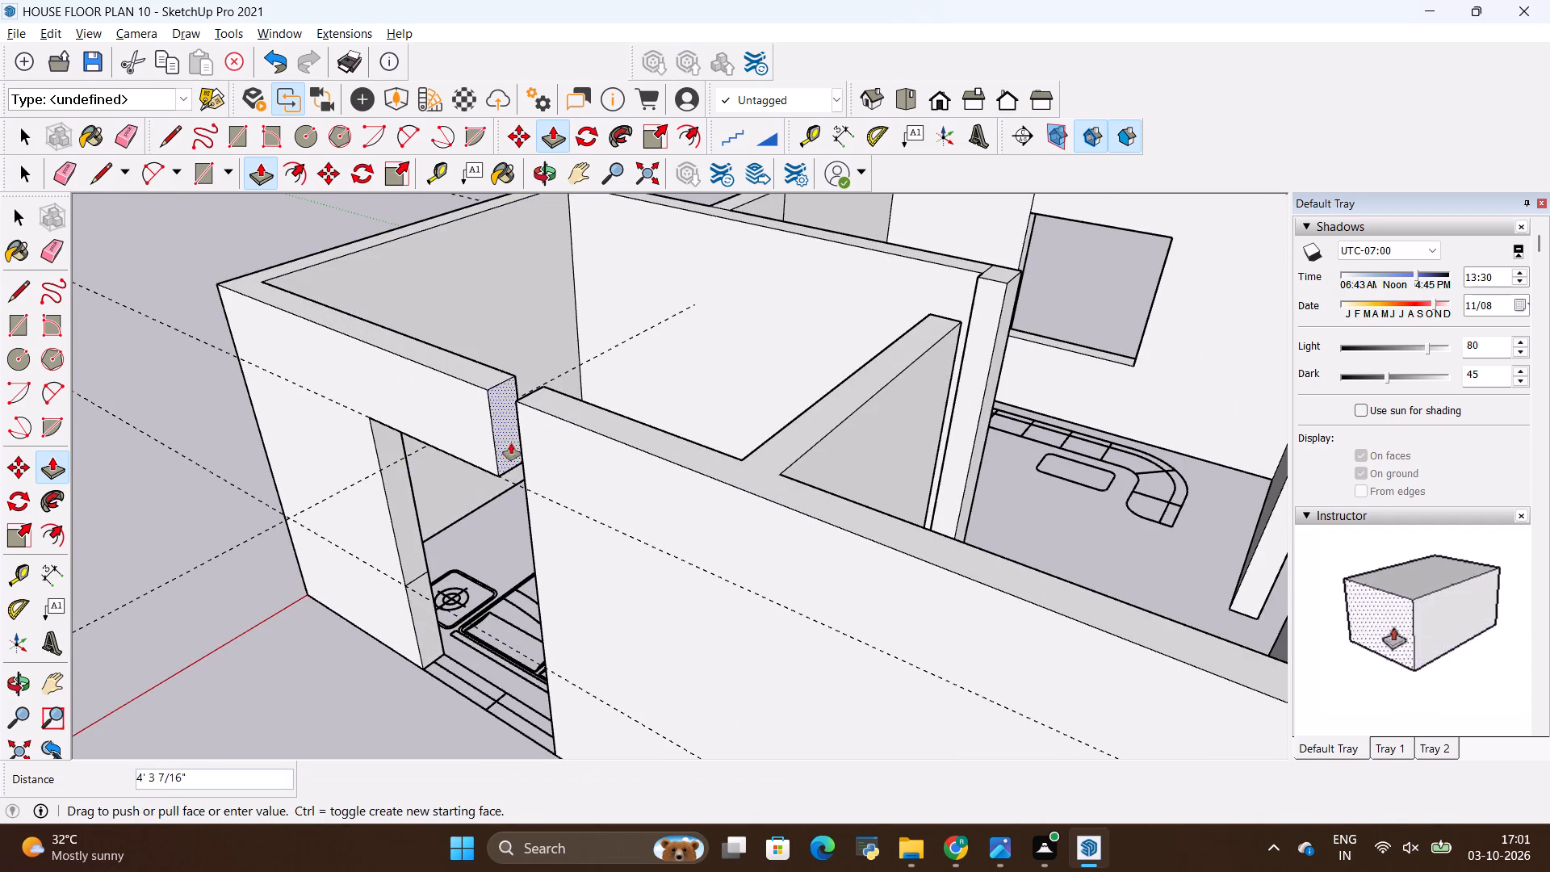
click(523, 406)
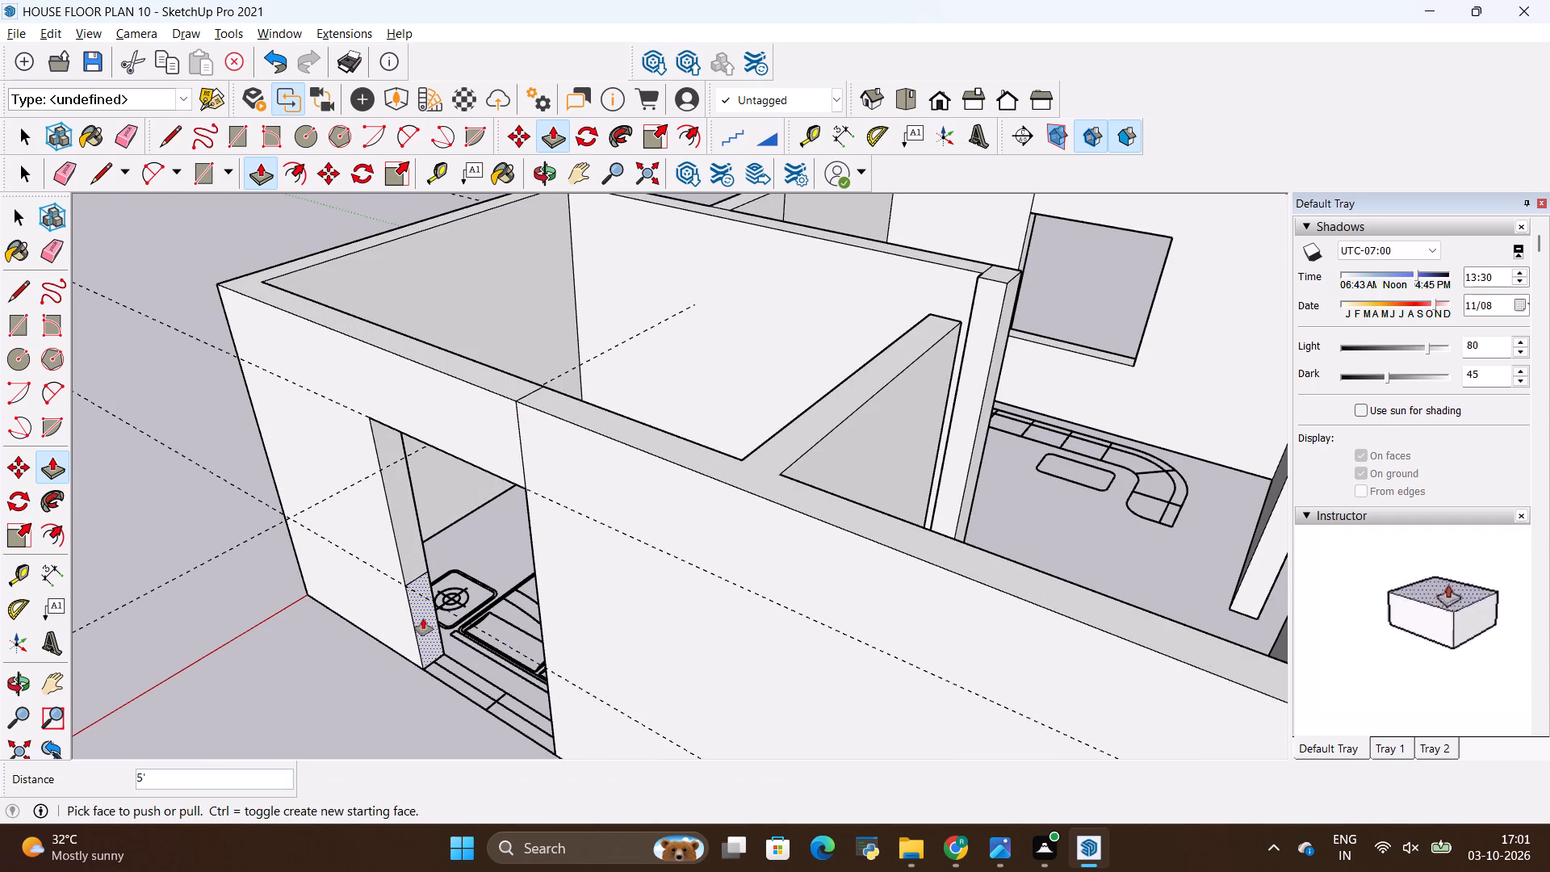
click(423, 618)
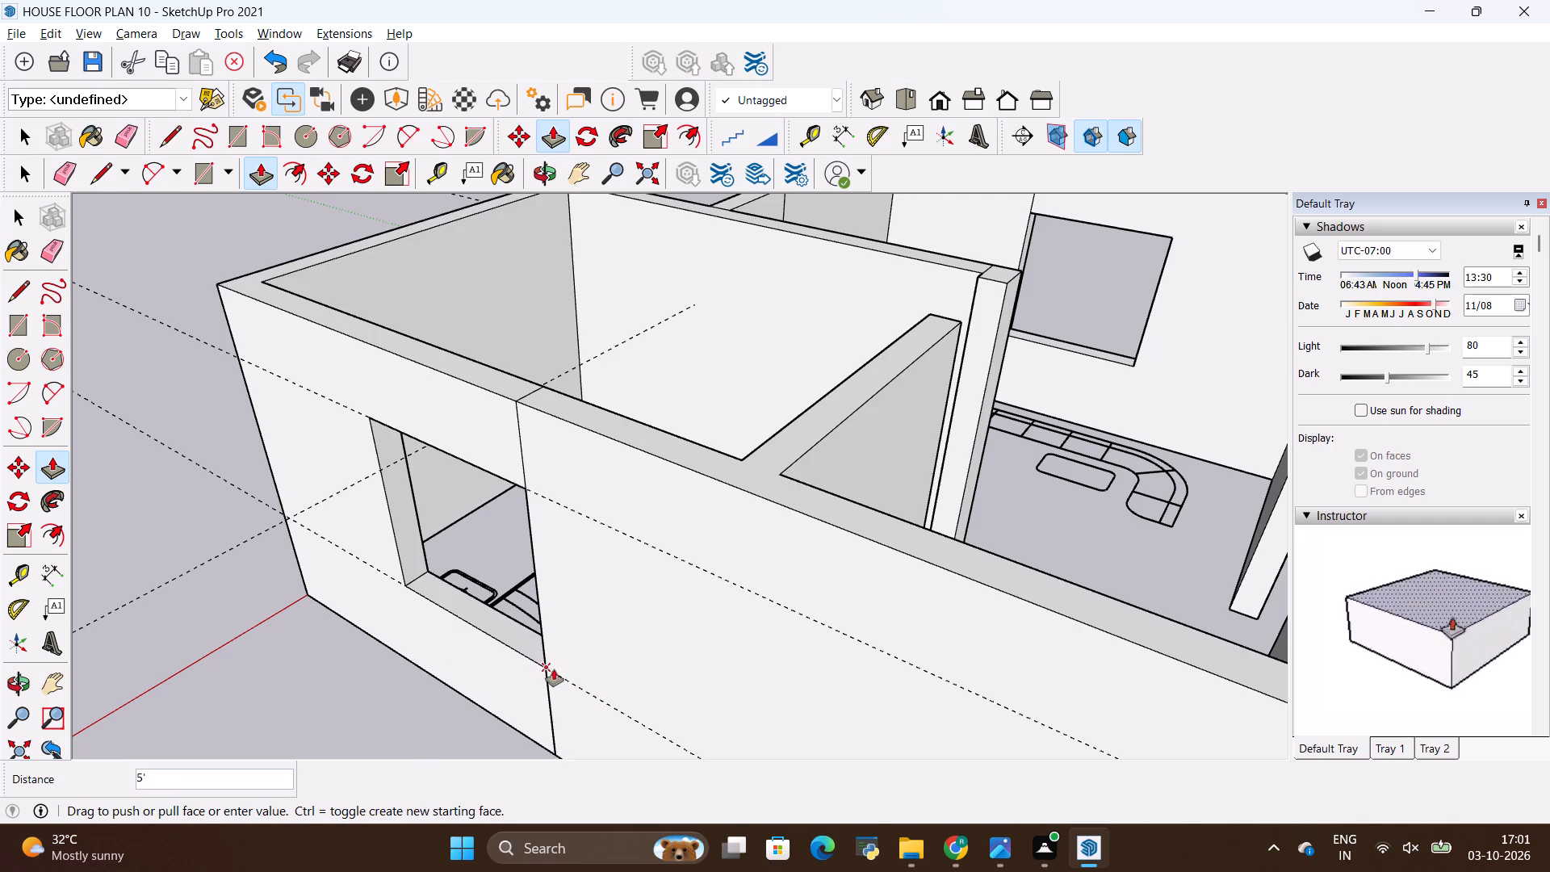
click(554, 669)
Erase the vertical seam line on the outer face above the window nearest the red axis.
key(e)
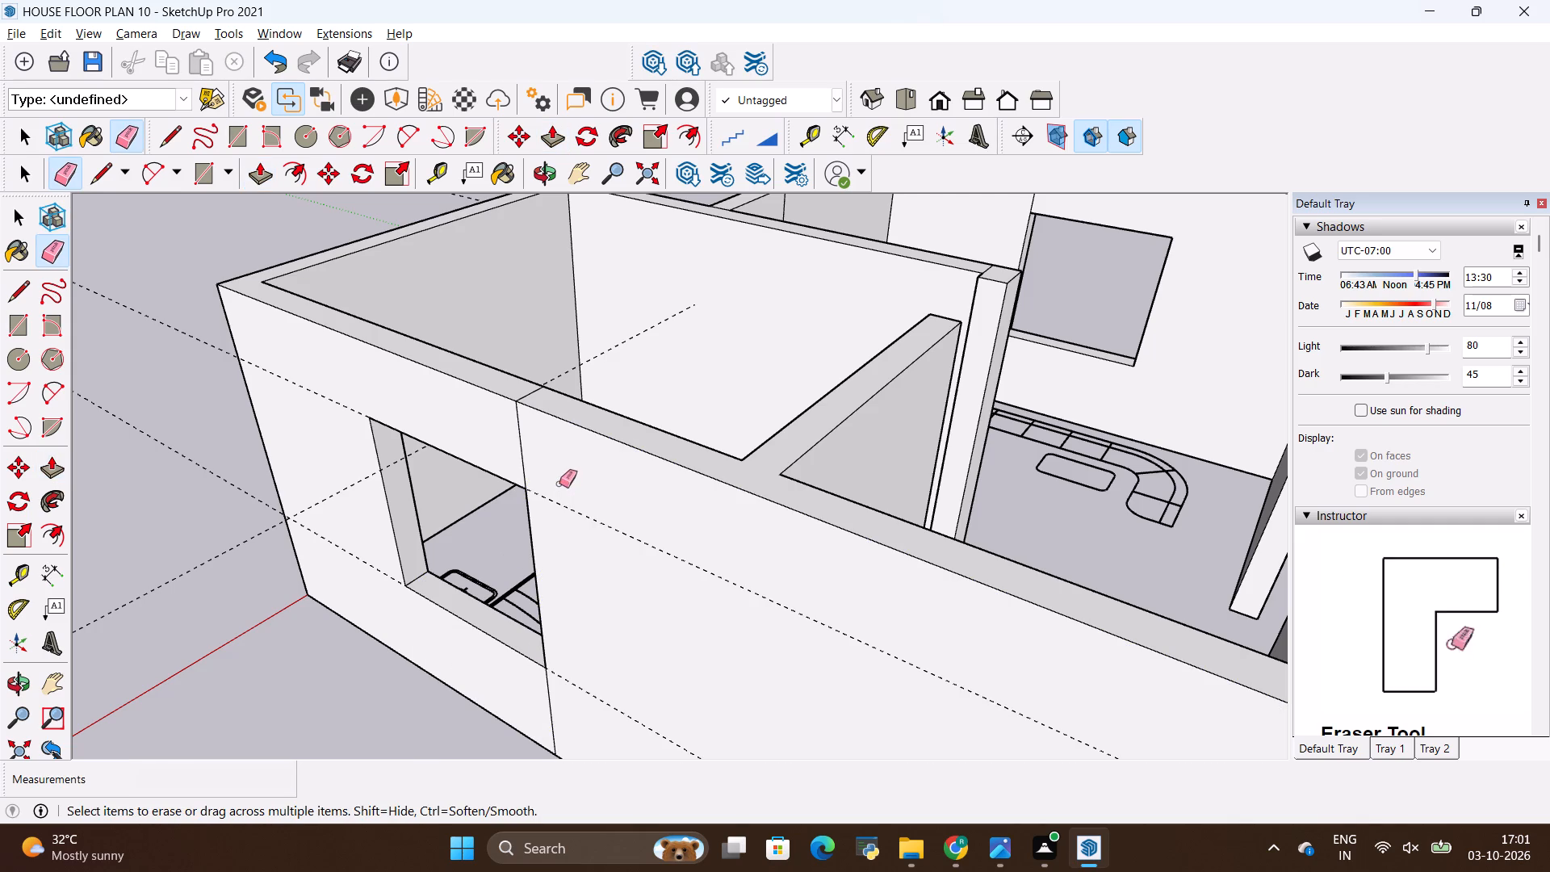
drag(559, 483, 496, 432)
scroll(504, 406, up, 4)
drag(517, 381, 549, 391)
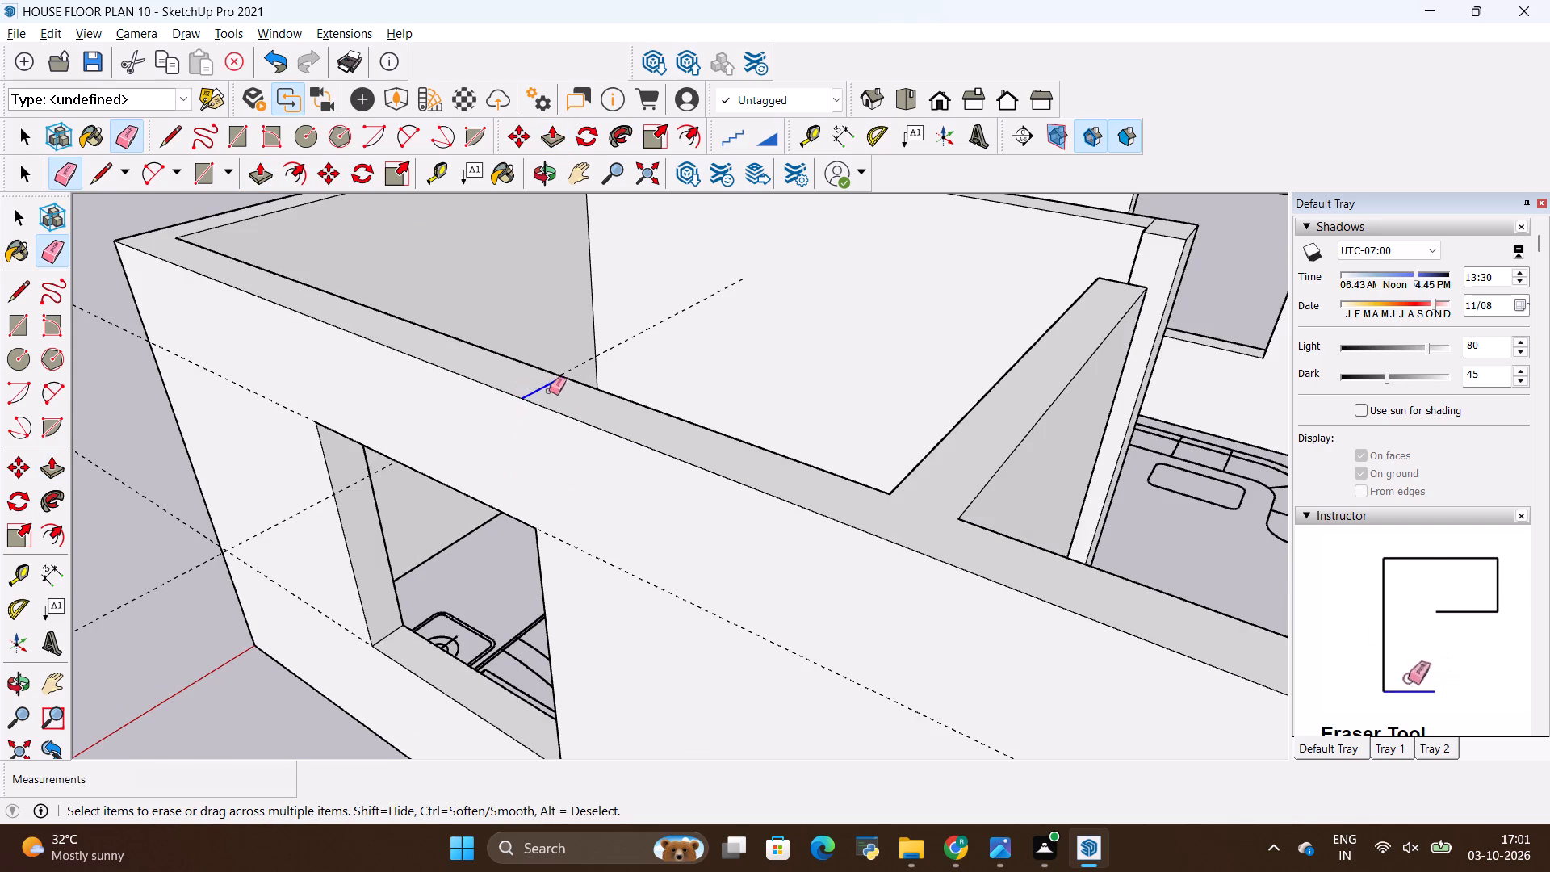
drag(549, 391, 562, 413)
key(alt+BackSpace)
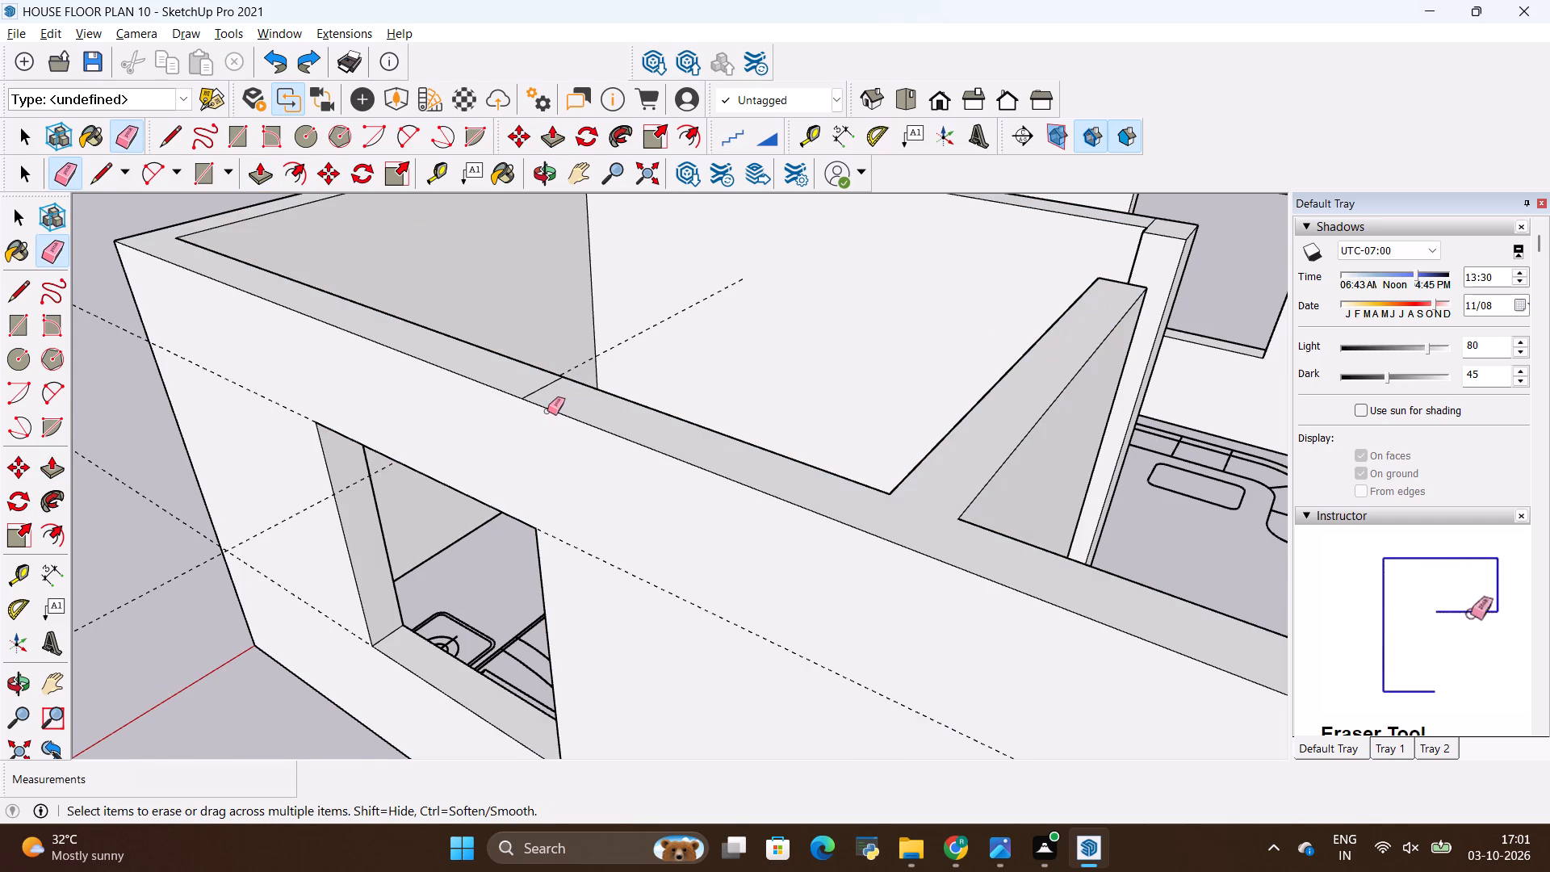
Erase the seam across the wall top, the crossing guide, the two horizontal guides and the seam below the window nearest the red axis.
scroll(480, 422, up, 6)
drag(580, 339, 617, 390)
drag(650, 296, 700, 314)
scroll(700, 317, down, 5)
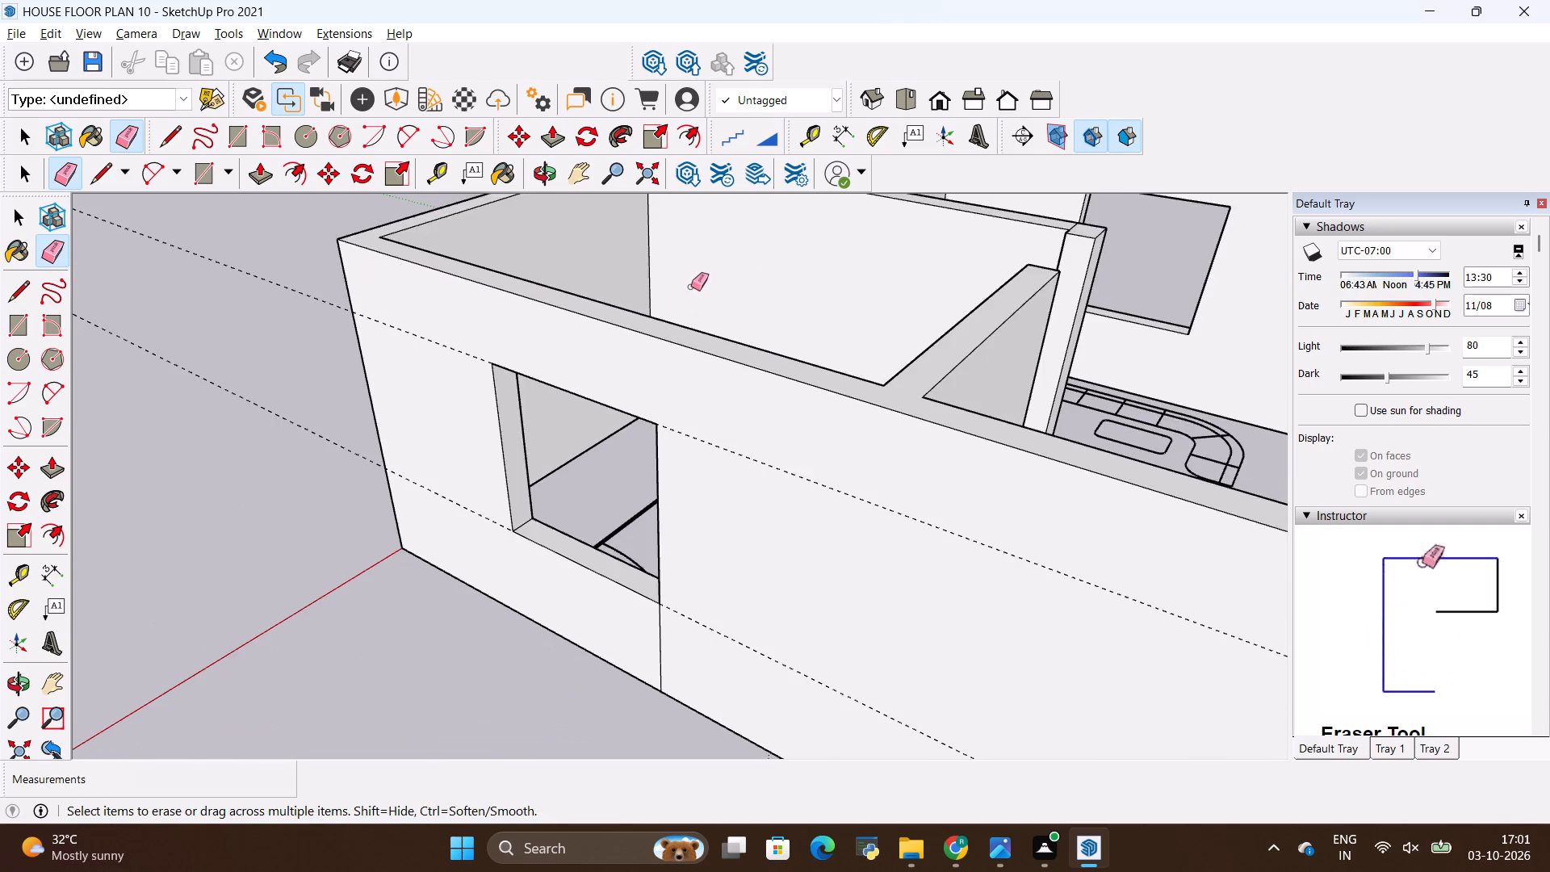
scroll(690, 286, down, 1)
drag(760, 429, 774, 493)
drag(736, 578, 747, 668)
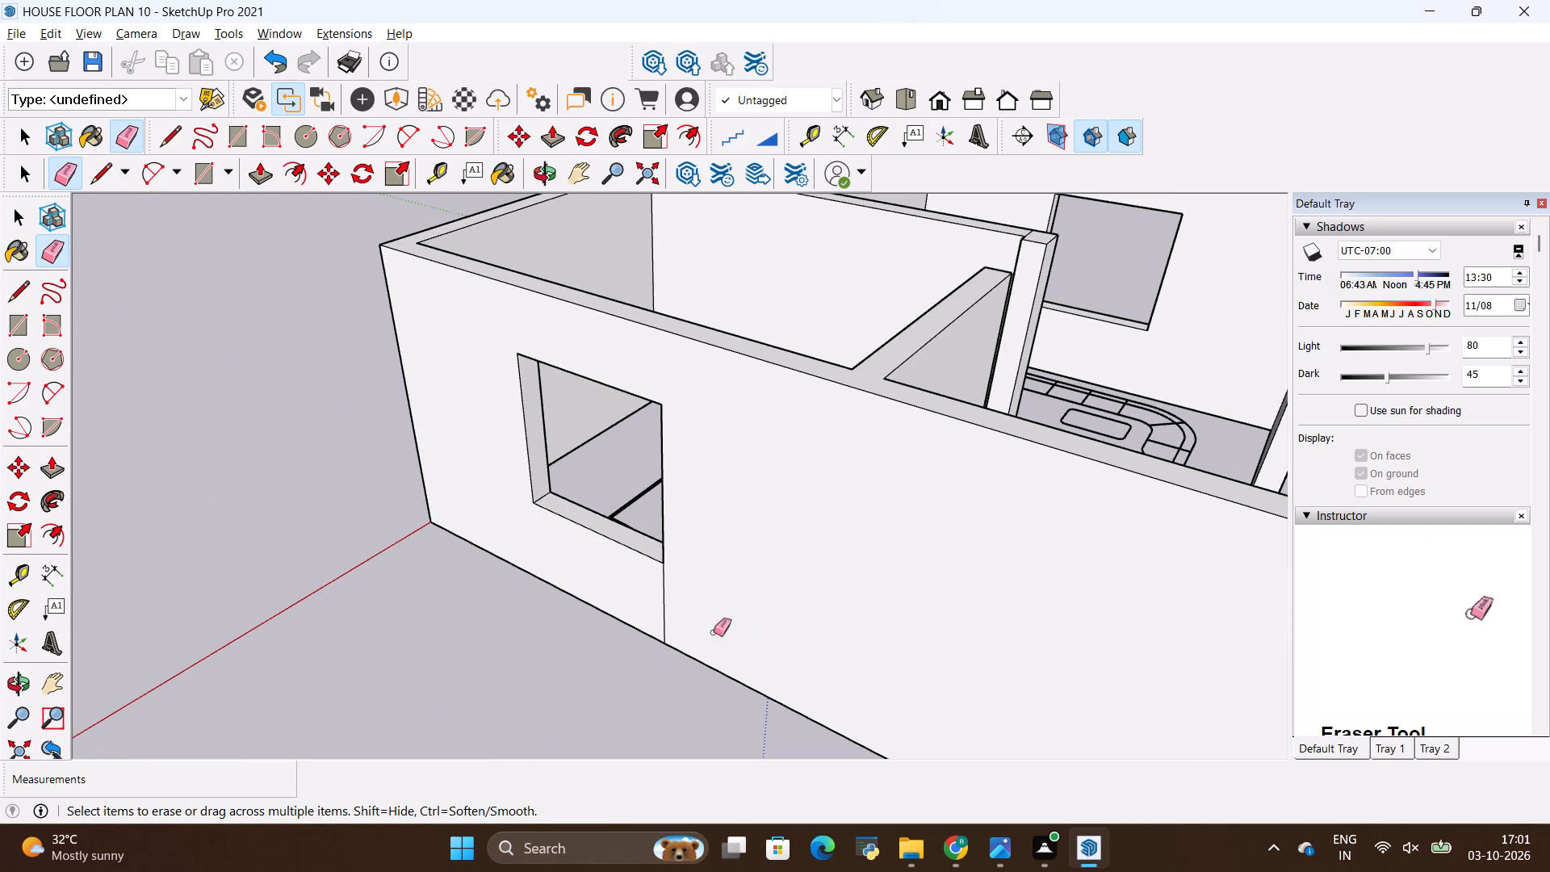
drag(656, 599, 670, 599)
scroll(664, 611, down, 11)
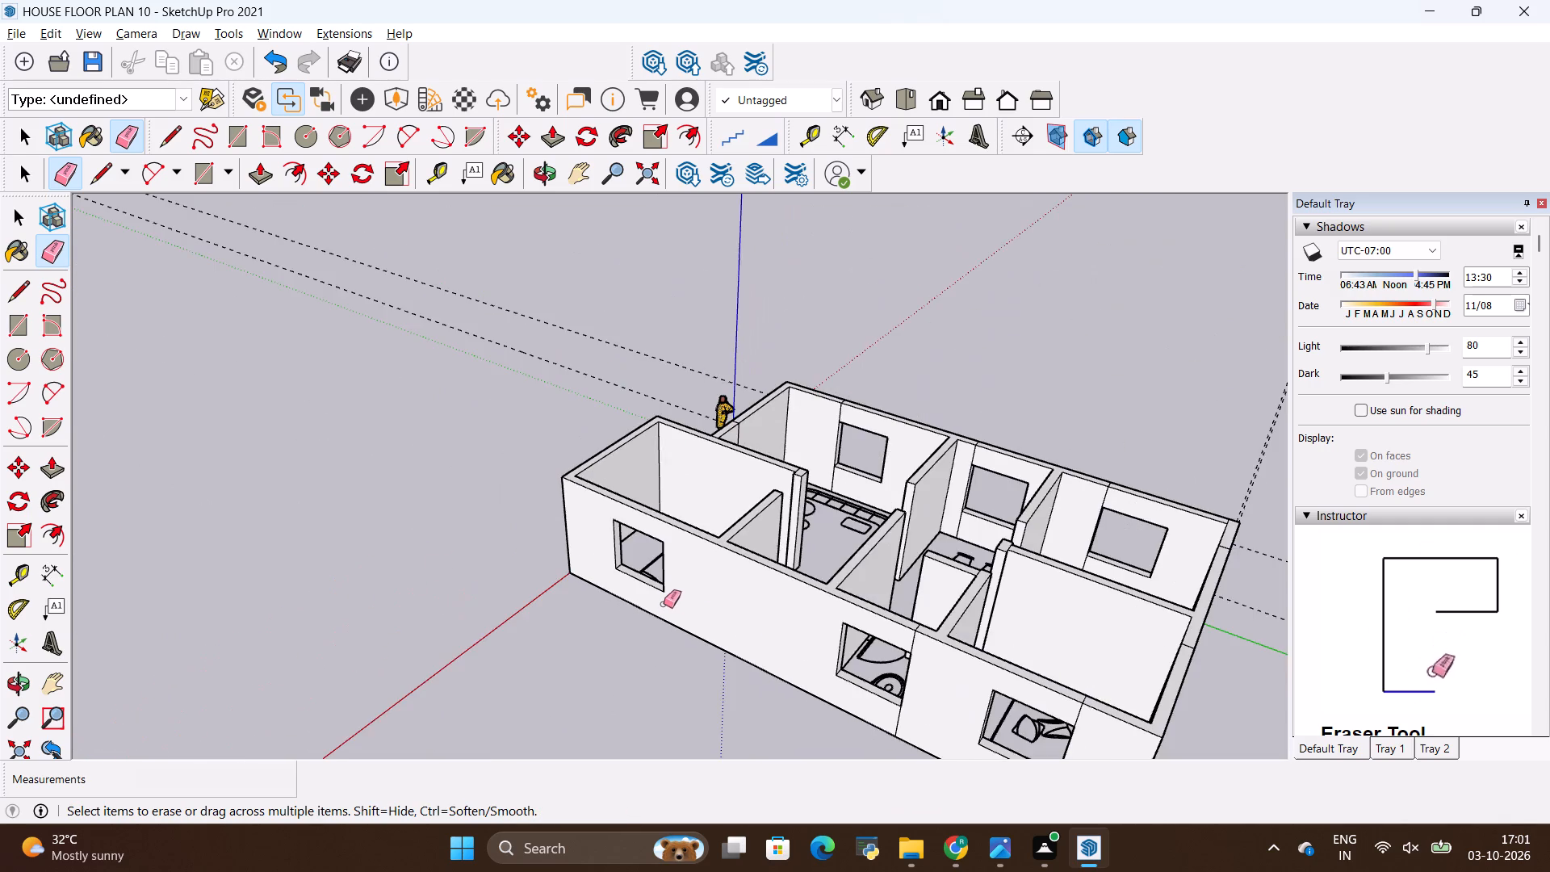
scroll(693, 597, down, 5)
scroll(808, 665, up, 15)
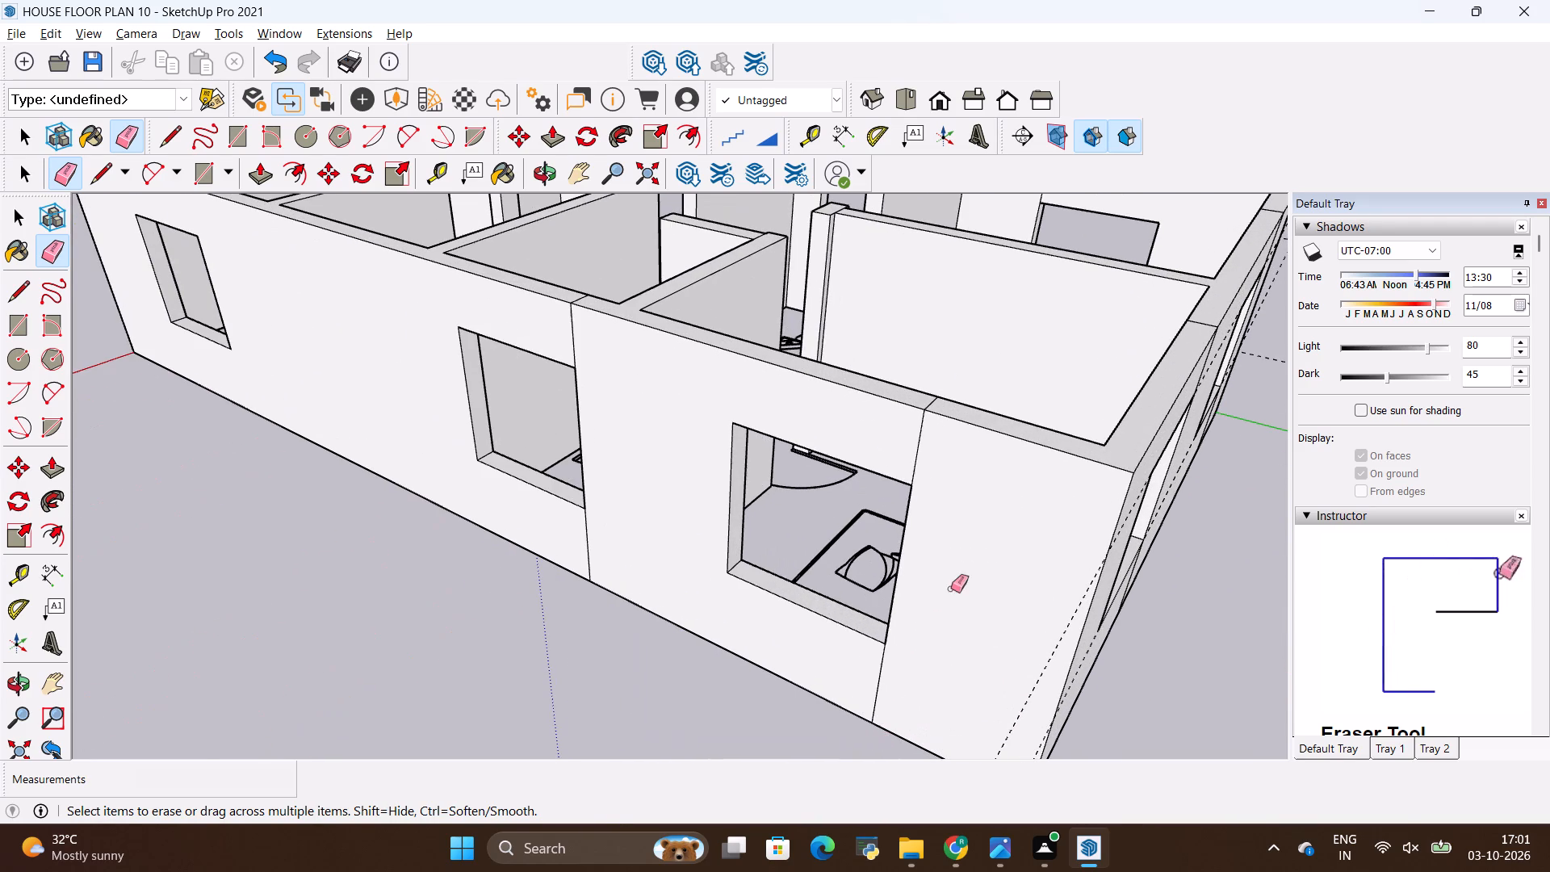
Erase the vertical seams above and below the toilet window and the middle window on the long outer wall face.
drag(930, 462, 917, 444)
drag(900, 679, 844, 675)
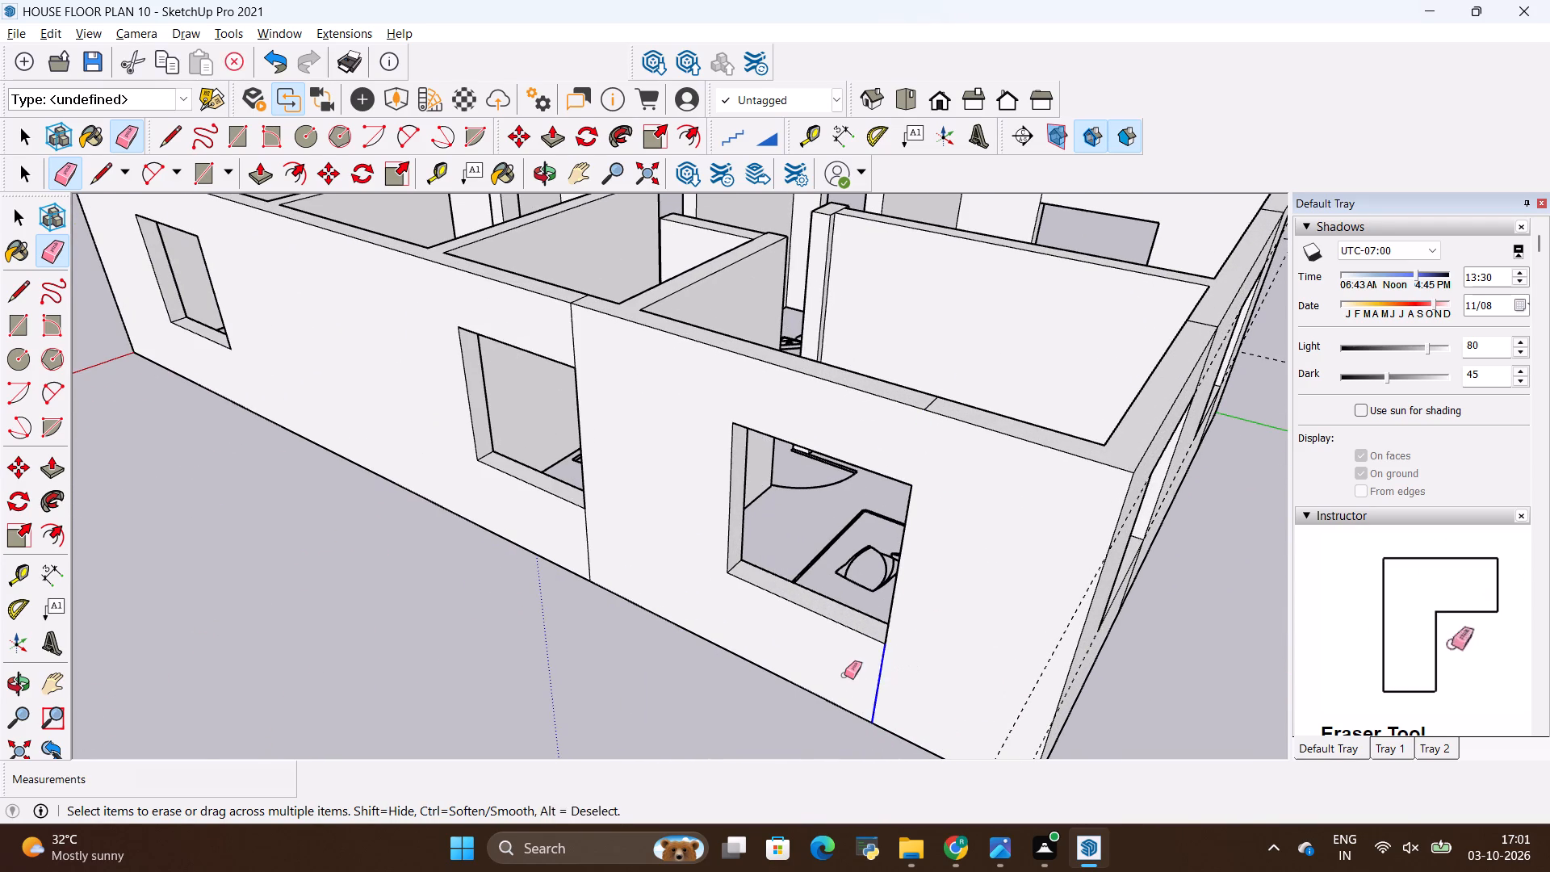
drag(844, 675, 844, 674)
drag(605, 530, 580, 536)
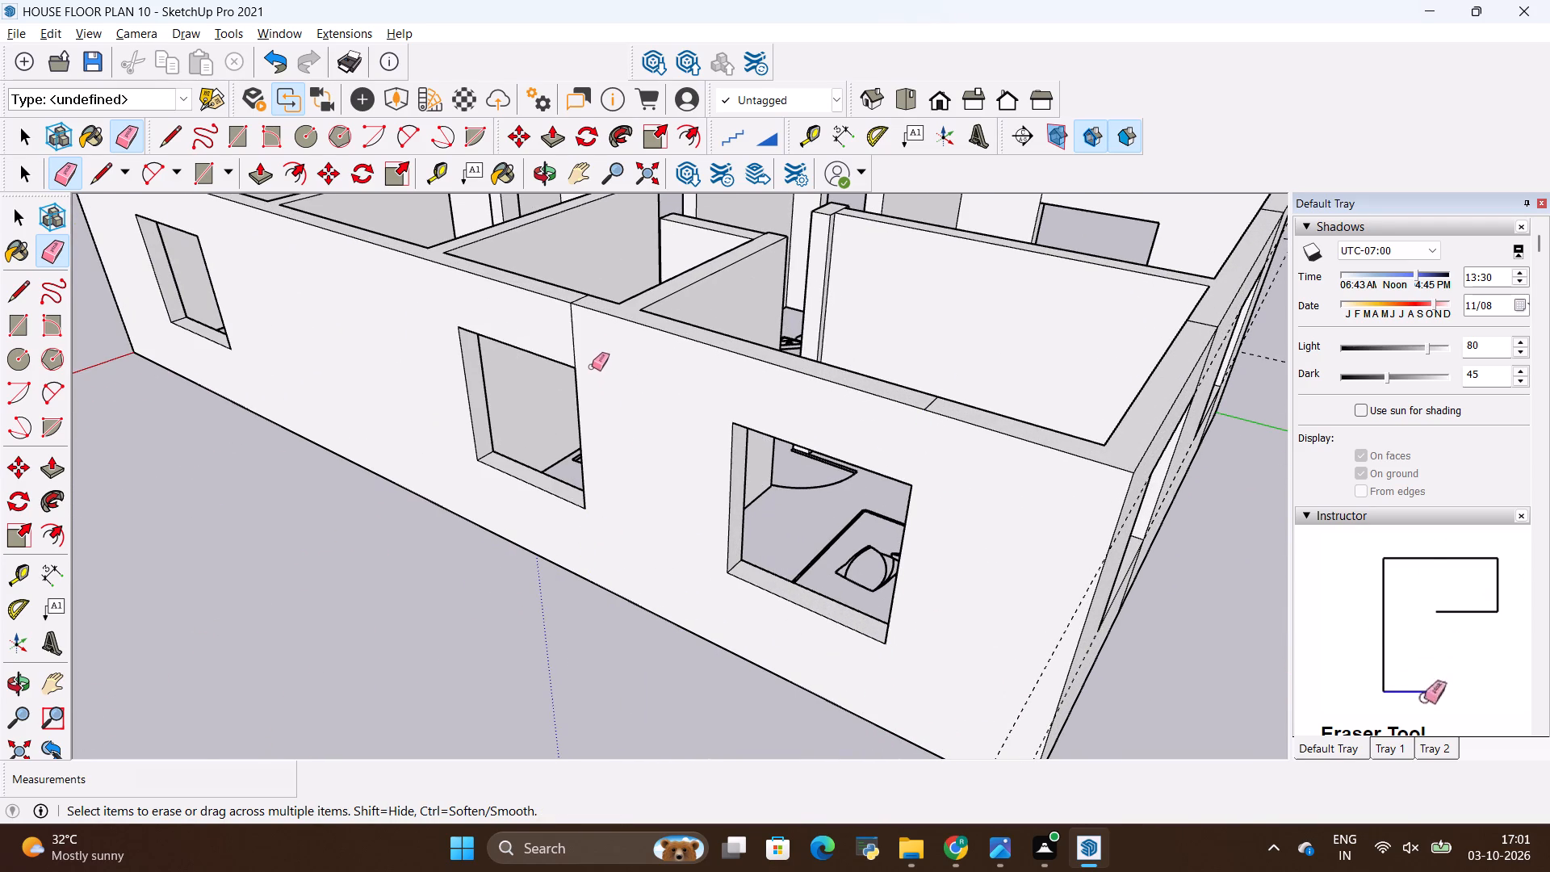
drag(586, 353, 568, 341)
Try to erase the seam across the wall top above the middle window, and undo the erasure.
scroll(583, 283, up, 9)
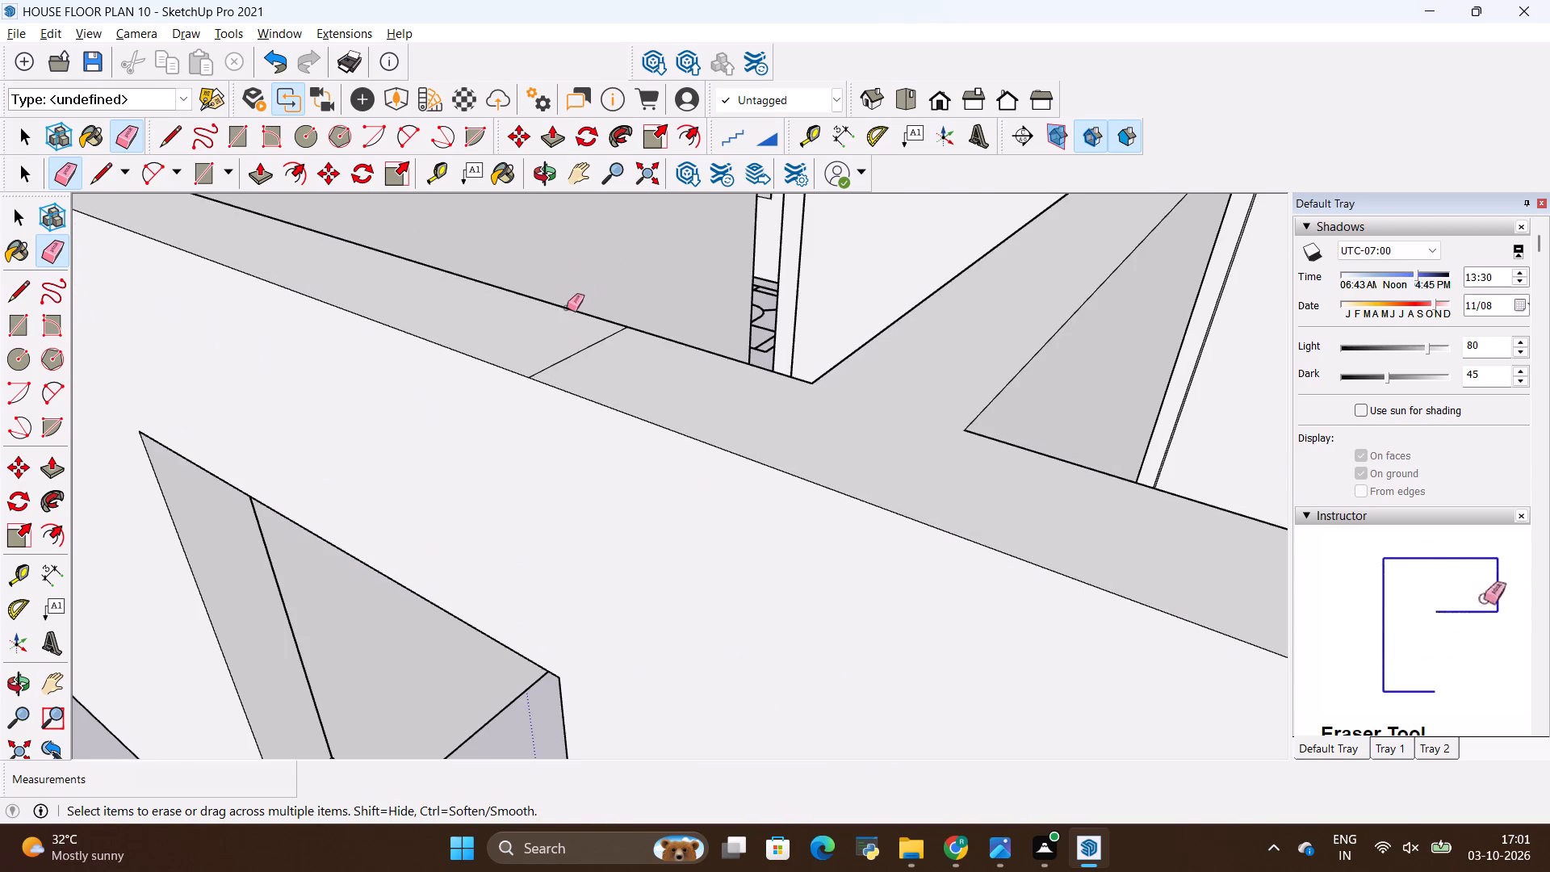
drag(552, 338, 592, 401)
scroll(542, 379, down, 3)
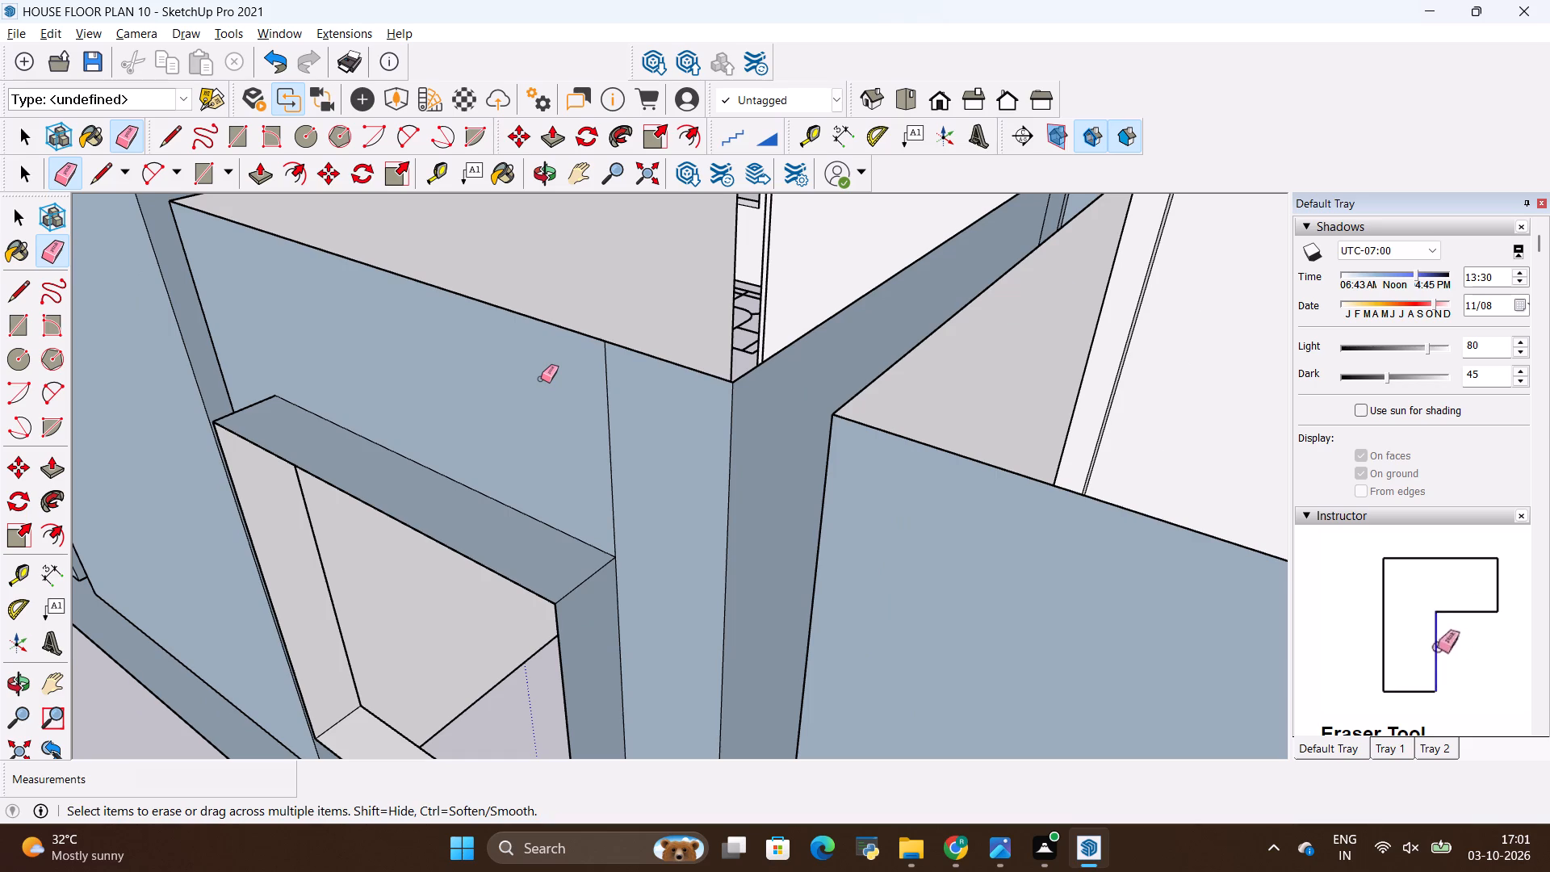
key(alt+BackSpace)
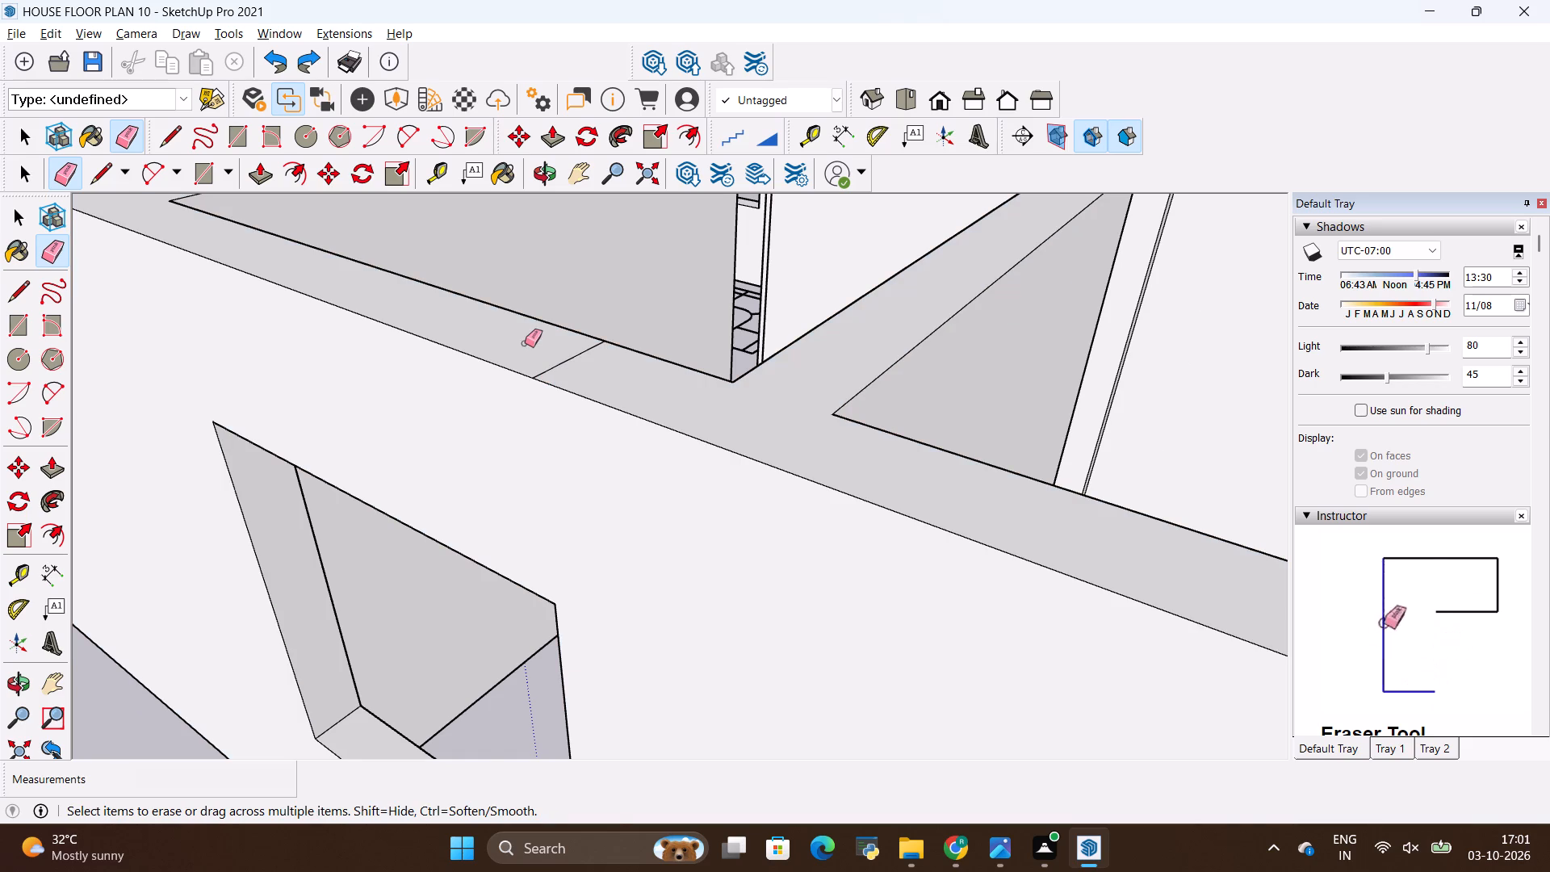
Erase the seams across the long wall's top above the middle window and above the toilet window.
drag(534, 352, 555, 374)
scroll(541, 397, down, 13)
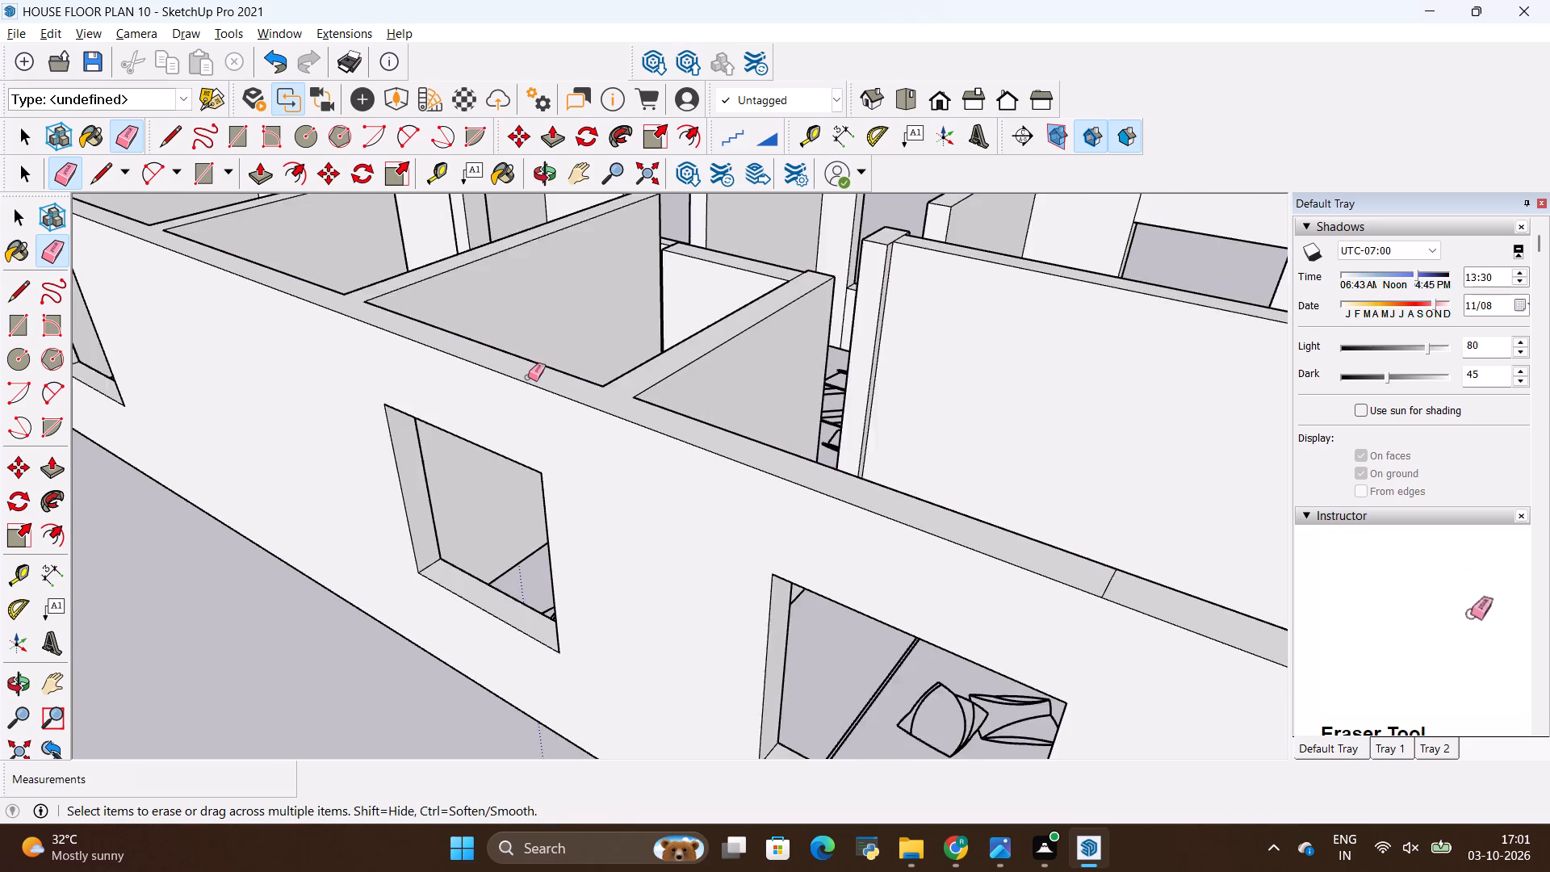
scroll(528, 377, down, 3)
scroll(883, 579, up, 1)
scroll(866, 495, up, 6)
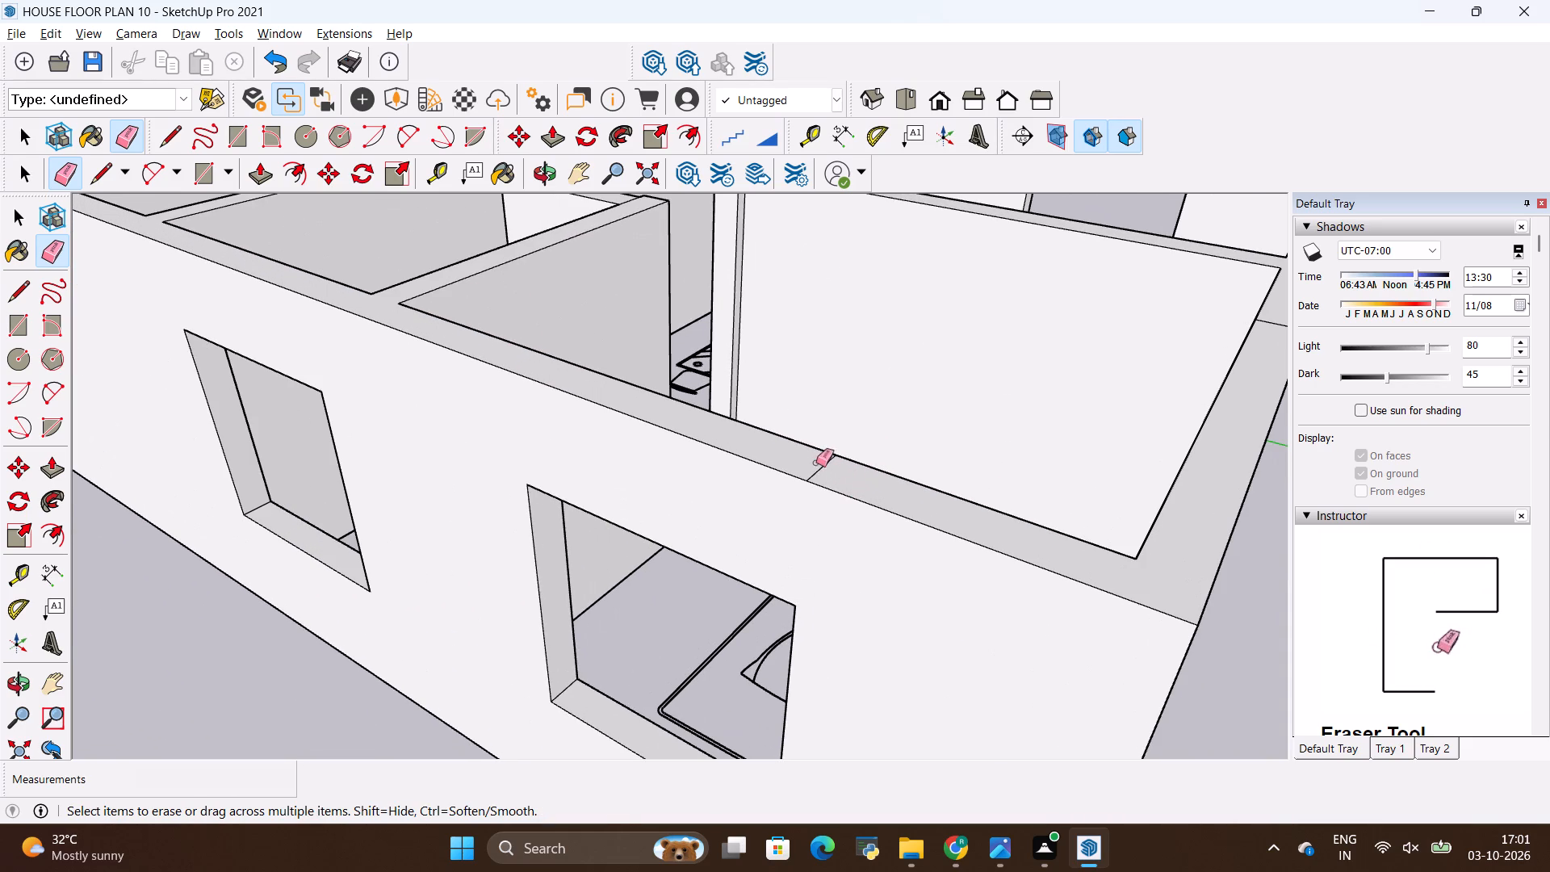
drag(814, 461, 833, 469)
Erase the two horizontal guides along the two-window end wall, undoing the erasure that also takes out a wall edge.
scroll(801, 557, down, 10)
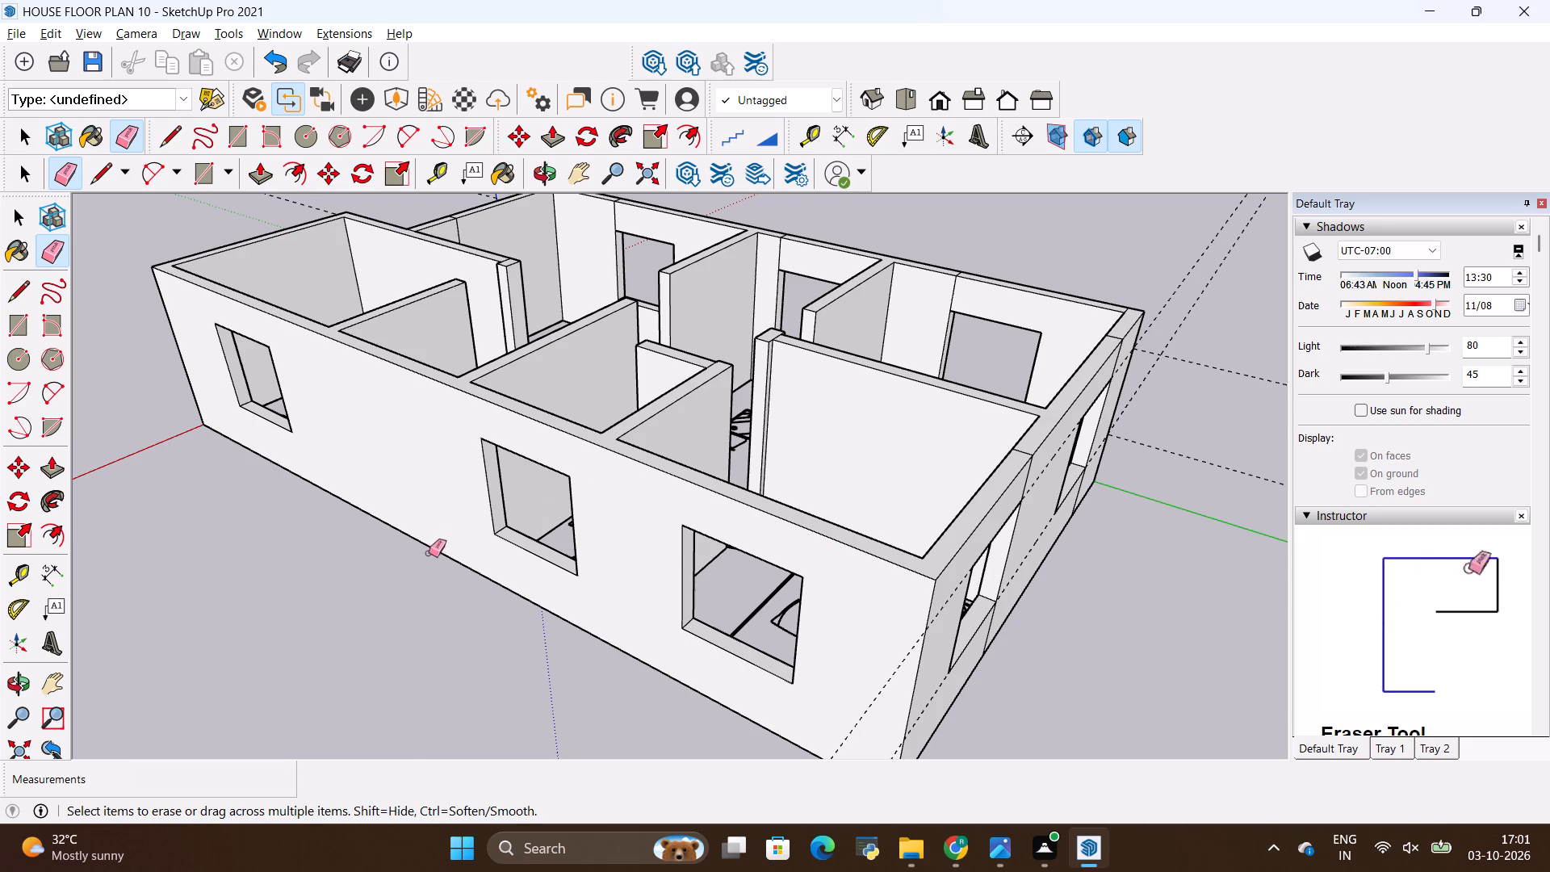
drag(942, 602, 942, 614)
drag(925, 702, 943, 724)
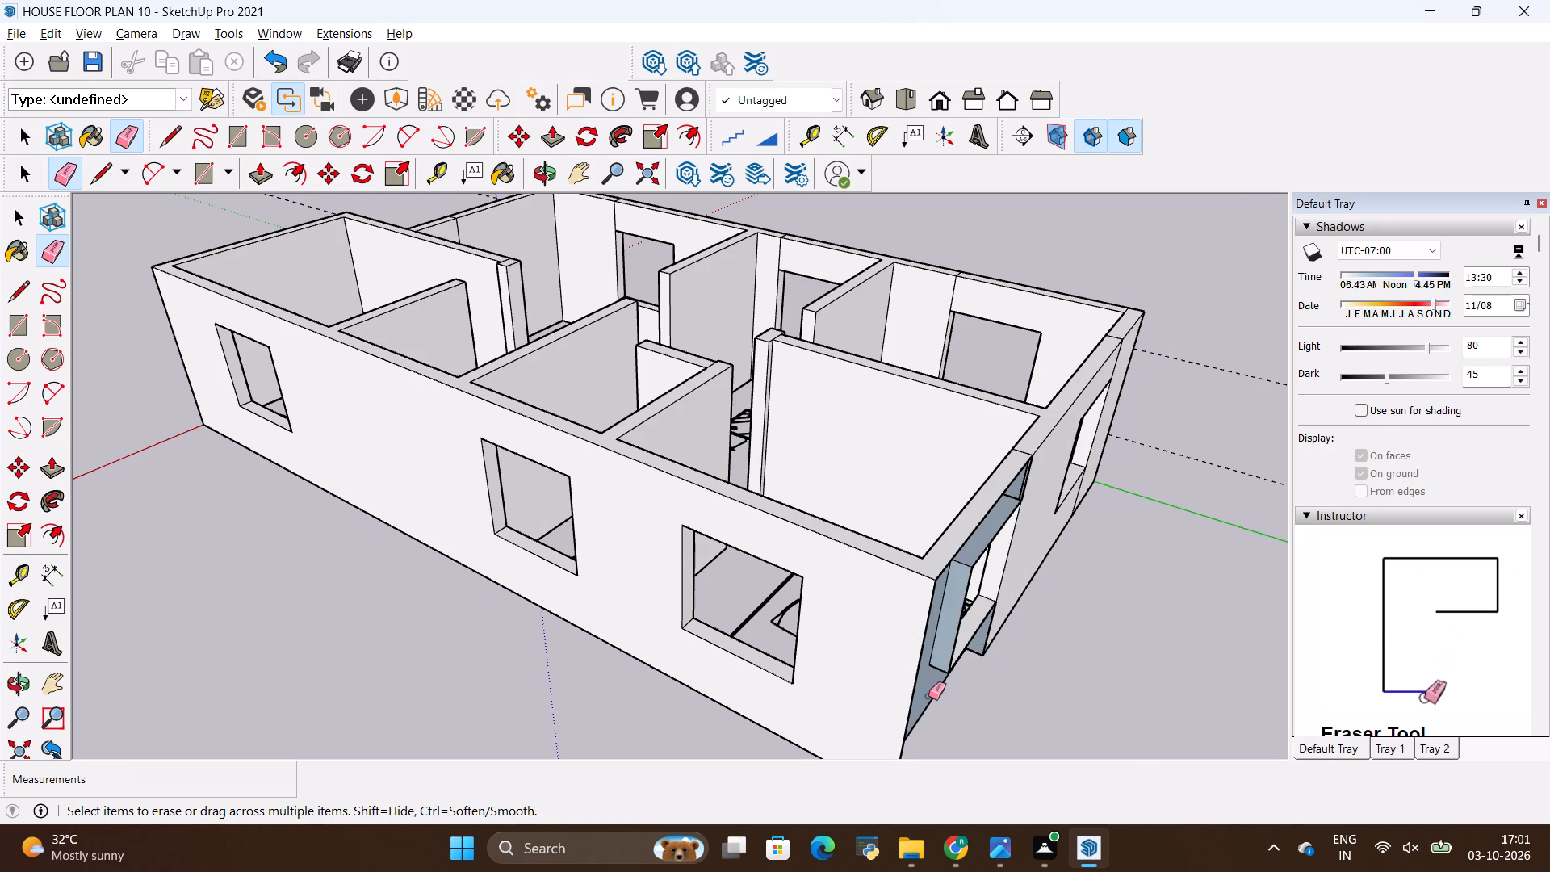
key(alt+BackSpace)
scroll(921, 674, down, 5)
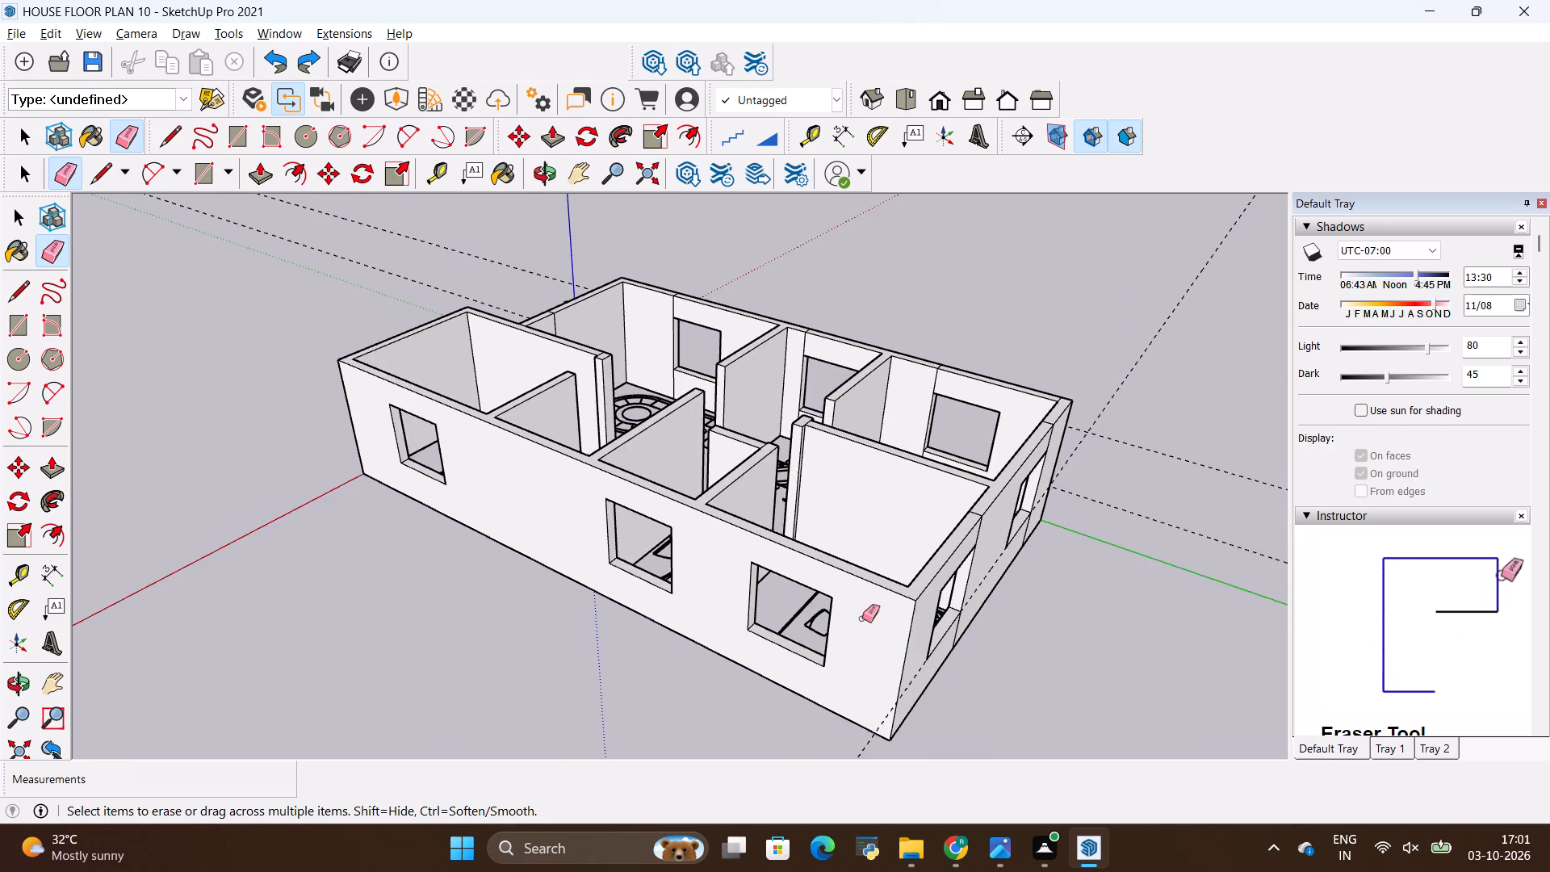
middle_drag(882, 661, 773, 522)
scroll(840, 611, up, 3)
drag(789, 546, 798, 580)
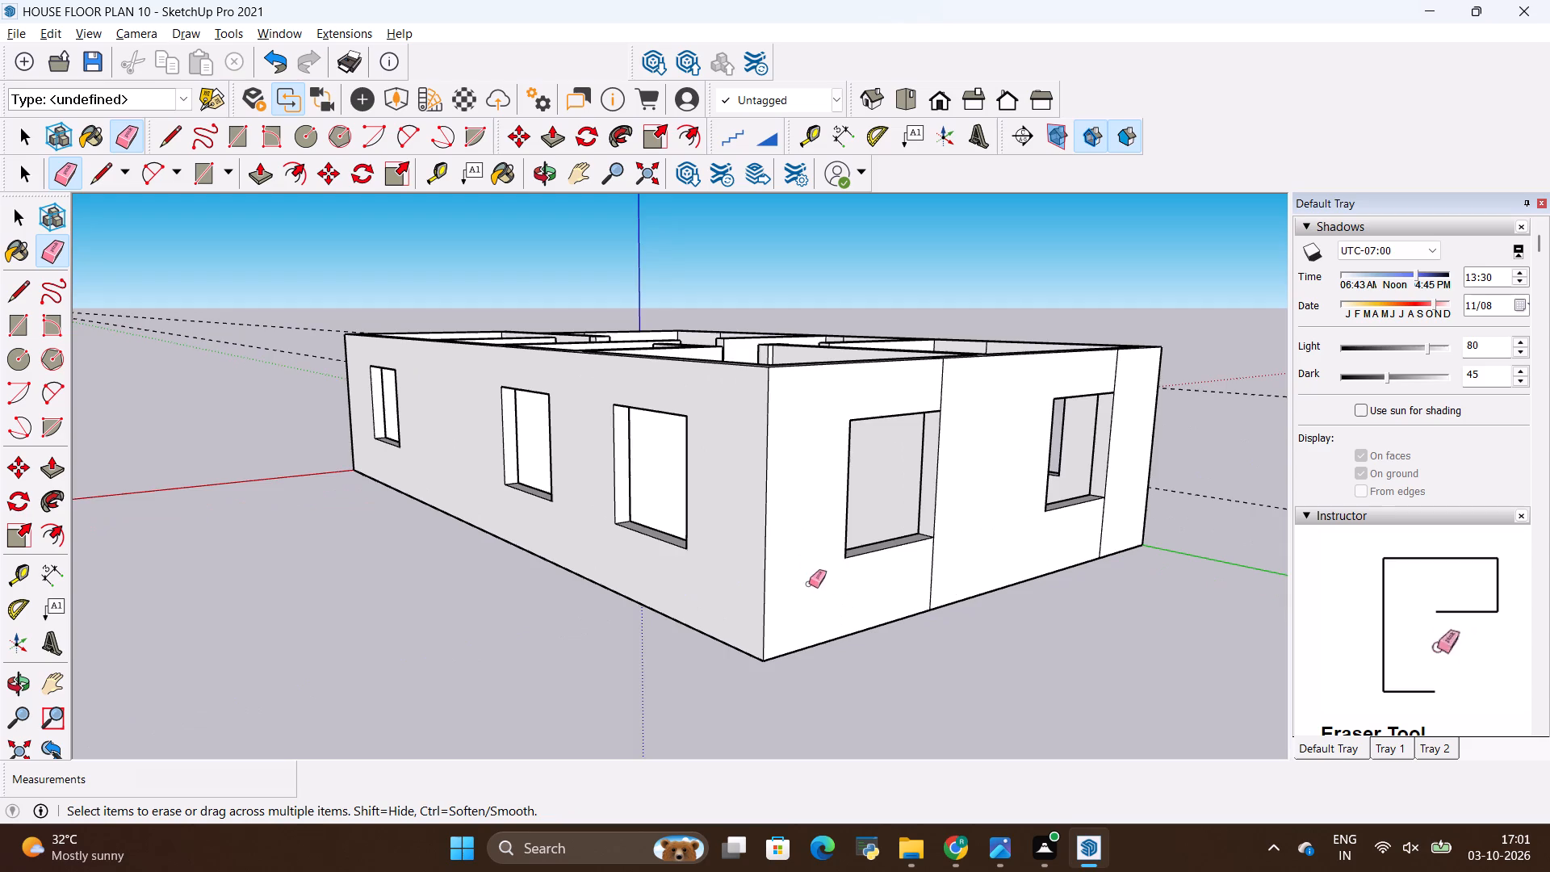
Erase the vertical seams above and below both windows on the outer face of the two-window end wall.
scroll(948, 592, up, 3)
drag(941, 566, 912, 577)
scroll(948, 318, up, 3)
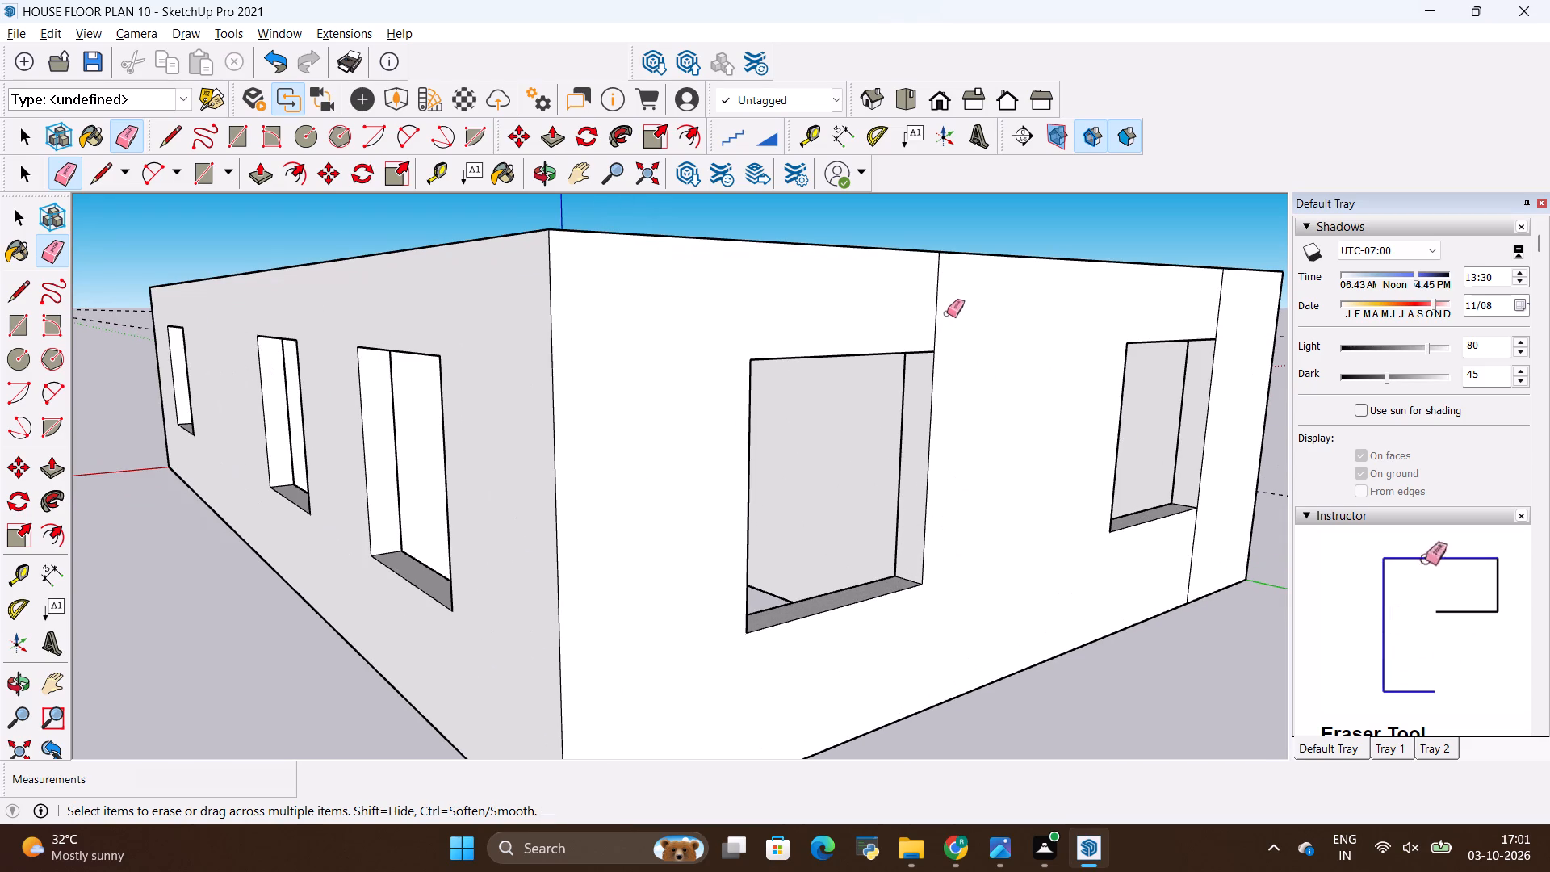
drag(927, 316, 915, 319)
drag(937, 304, 945, 304)
scroll(798, 352, down, 3)
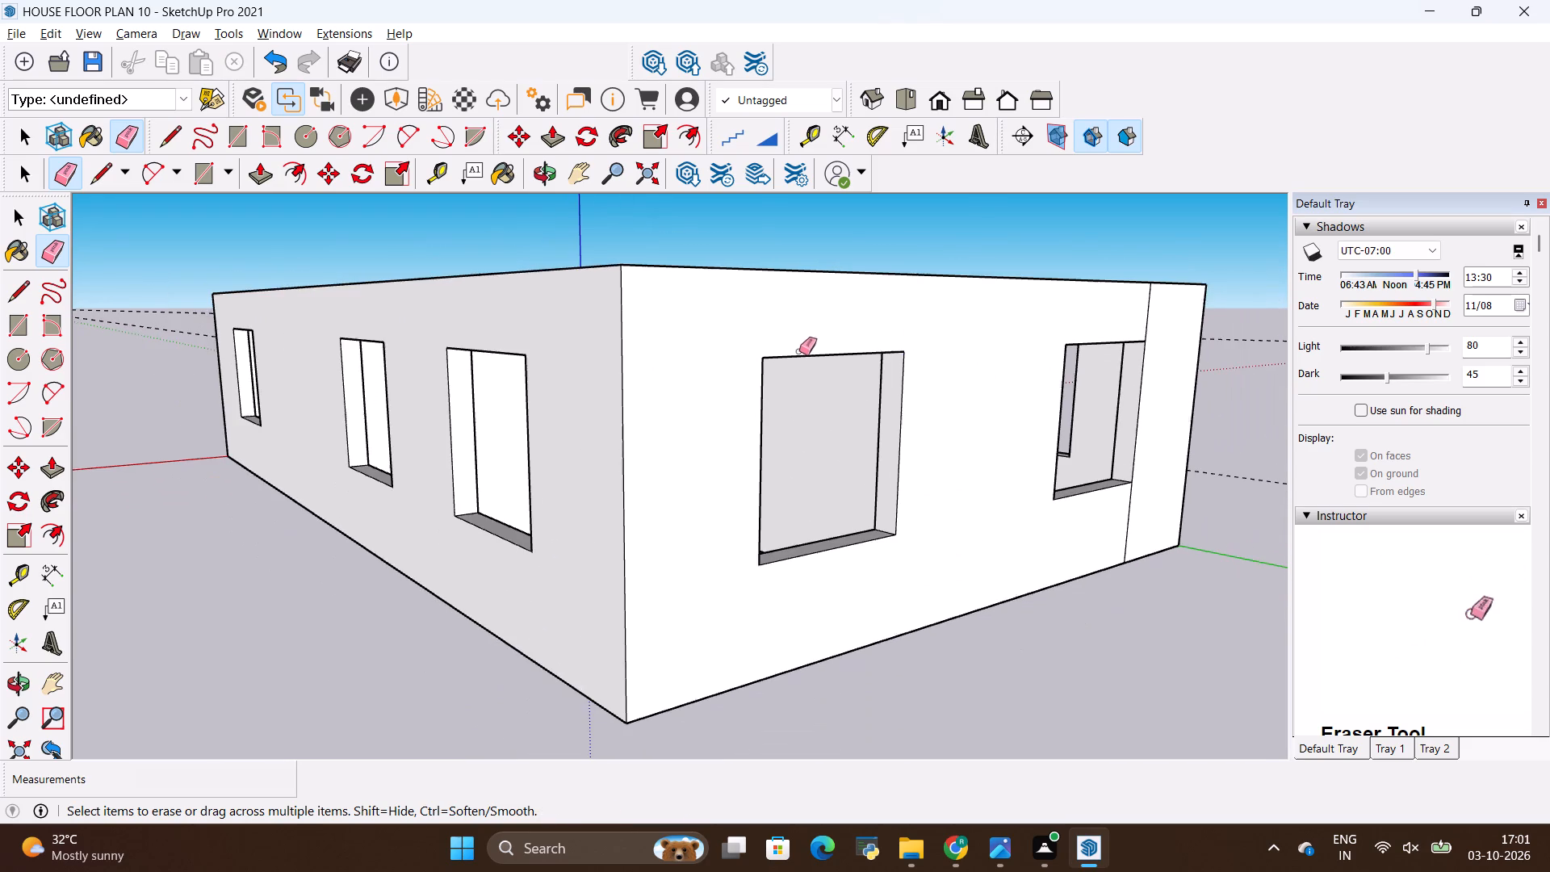
scroll(1153, 321, up, 3)
drag(1154, 321, 1106, 325)
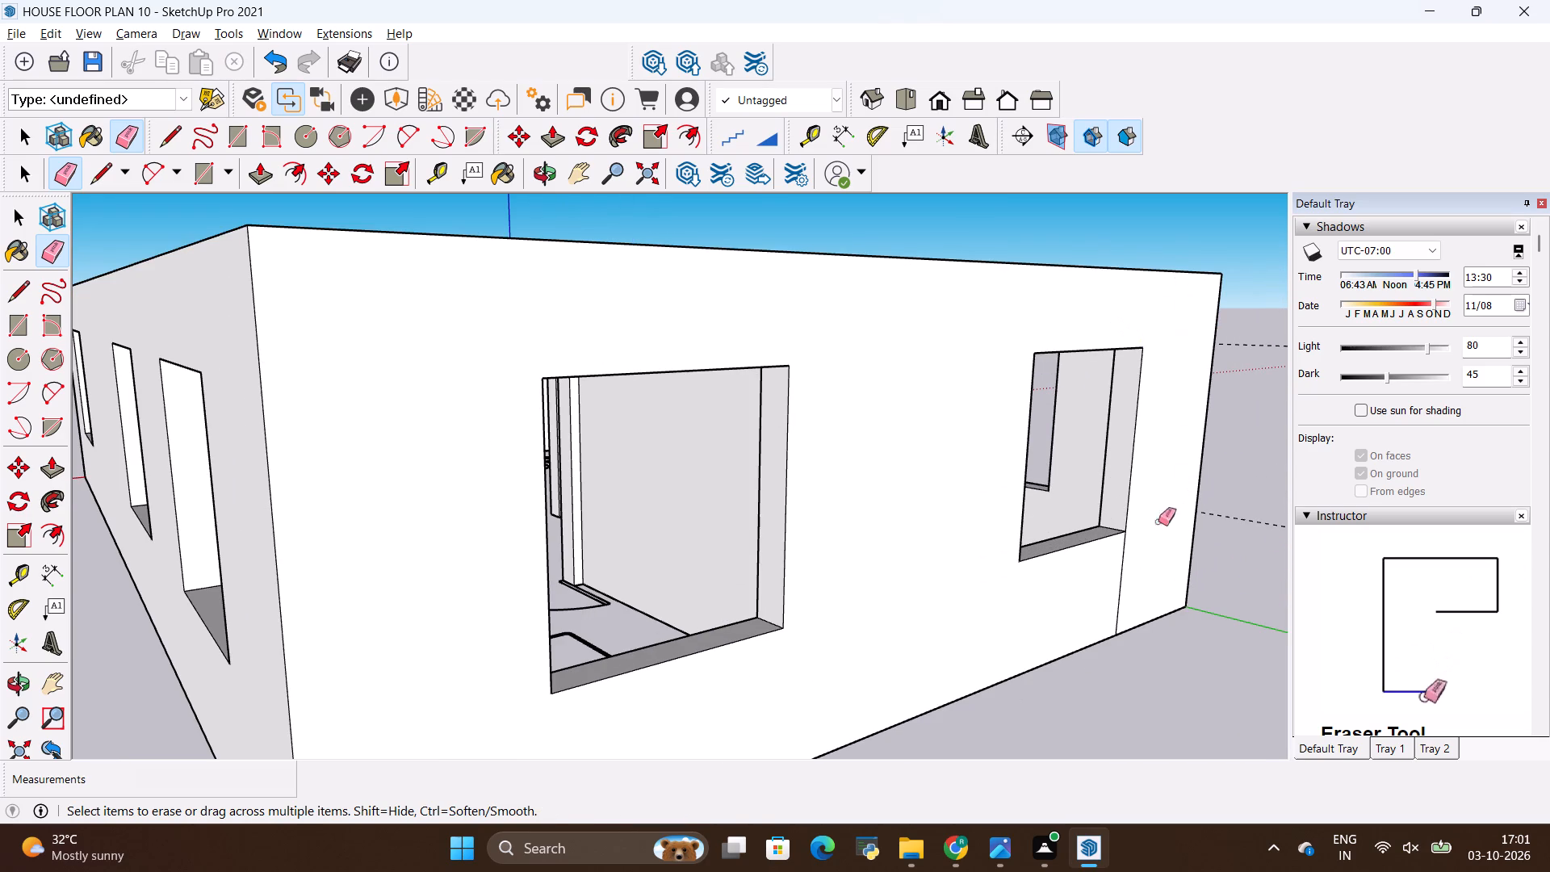
drag(1145, 538, 1105, 582)
scroll(1088, 587, down, 11)
Erase the vertical seams above and below the long-wall window on the inner face of the corner room.
middle_drag(1094, 493, 1091, 493)
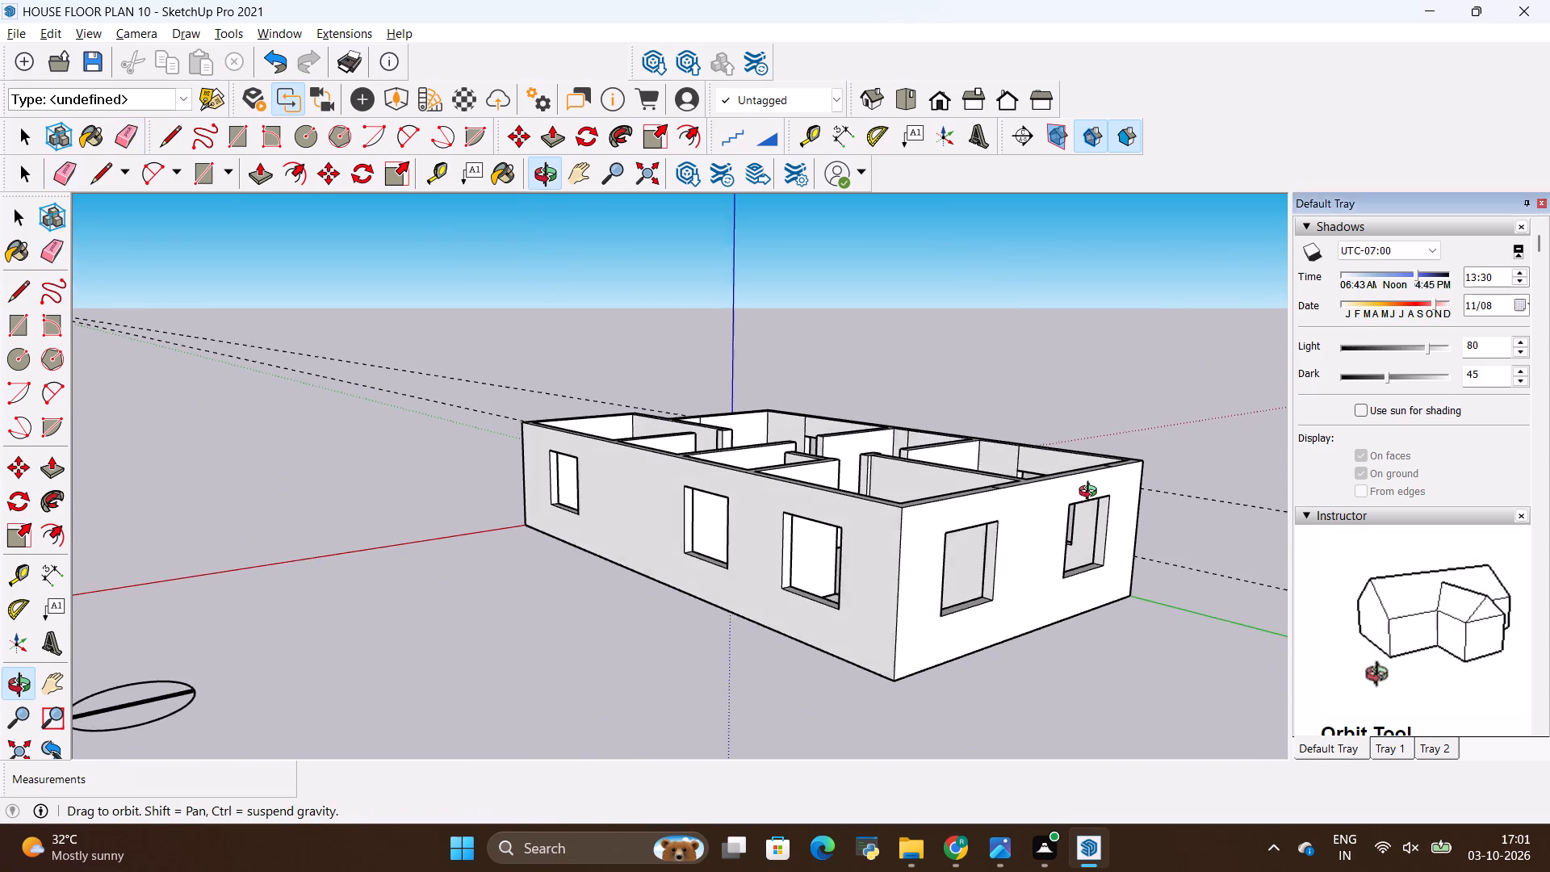
middle_drag(1091, 493, 505, 526)
scroll(513, 511, down, 3)
scroll(500, 487, up, 6)
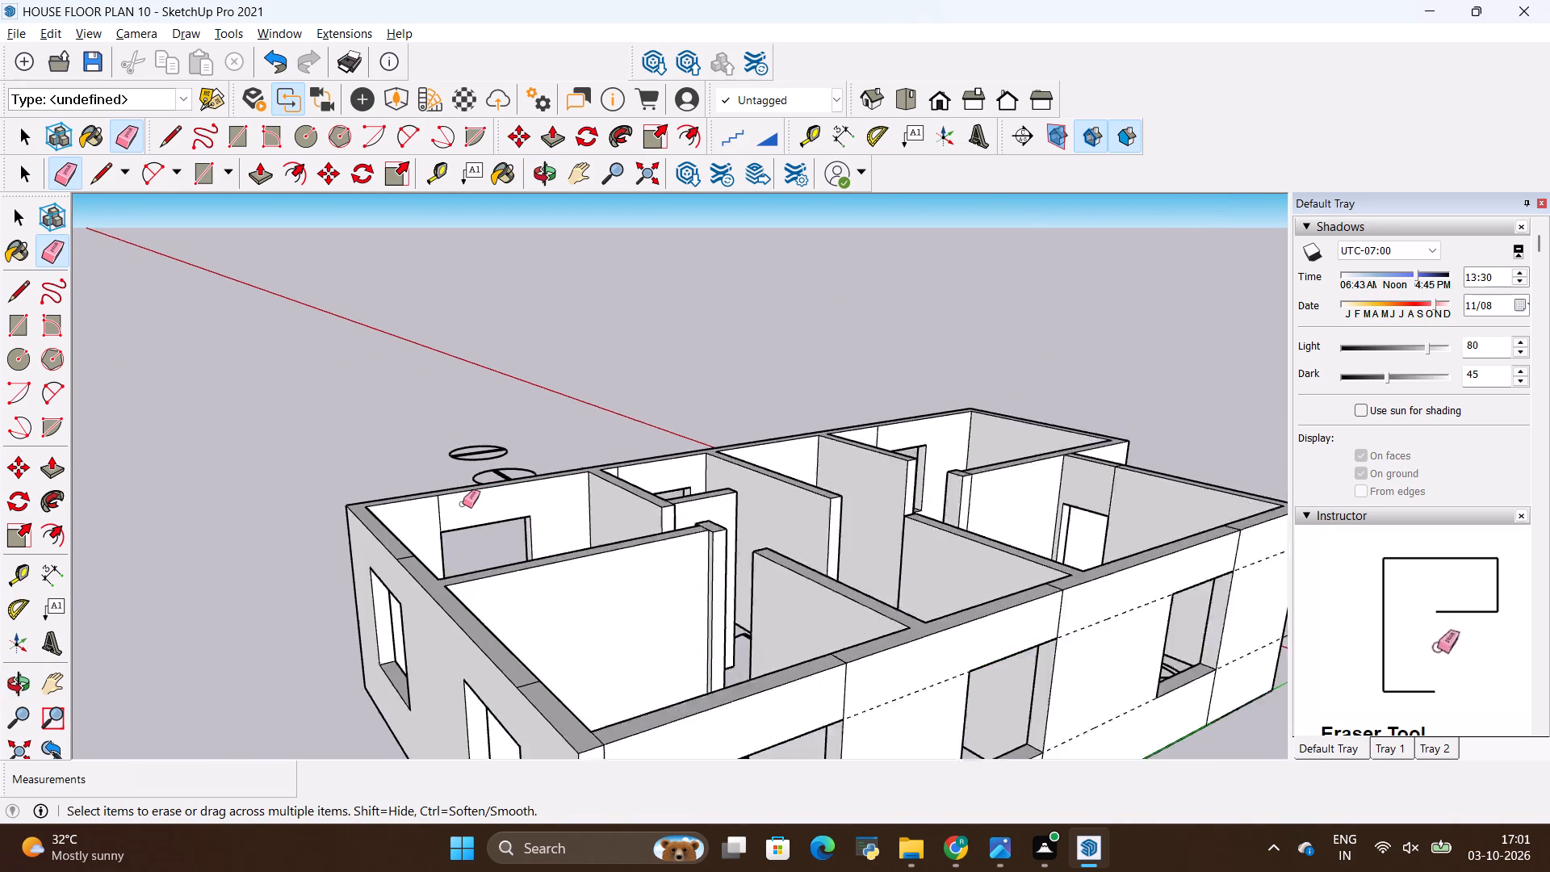
scroll(463, 504, up, 2)
drag(440, 513, 426, 519)
scroll(462, 508, down, 5)
middle_drag(604, 498, 517, 574)
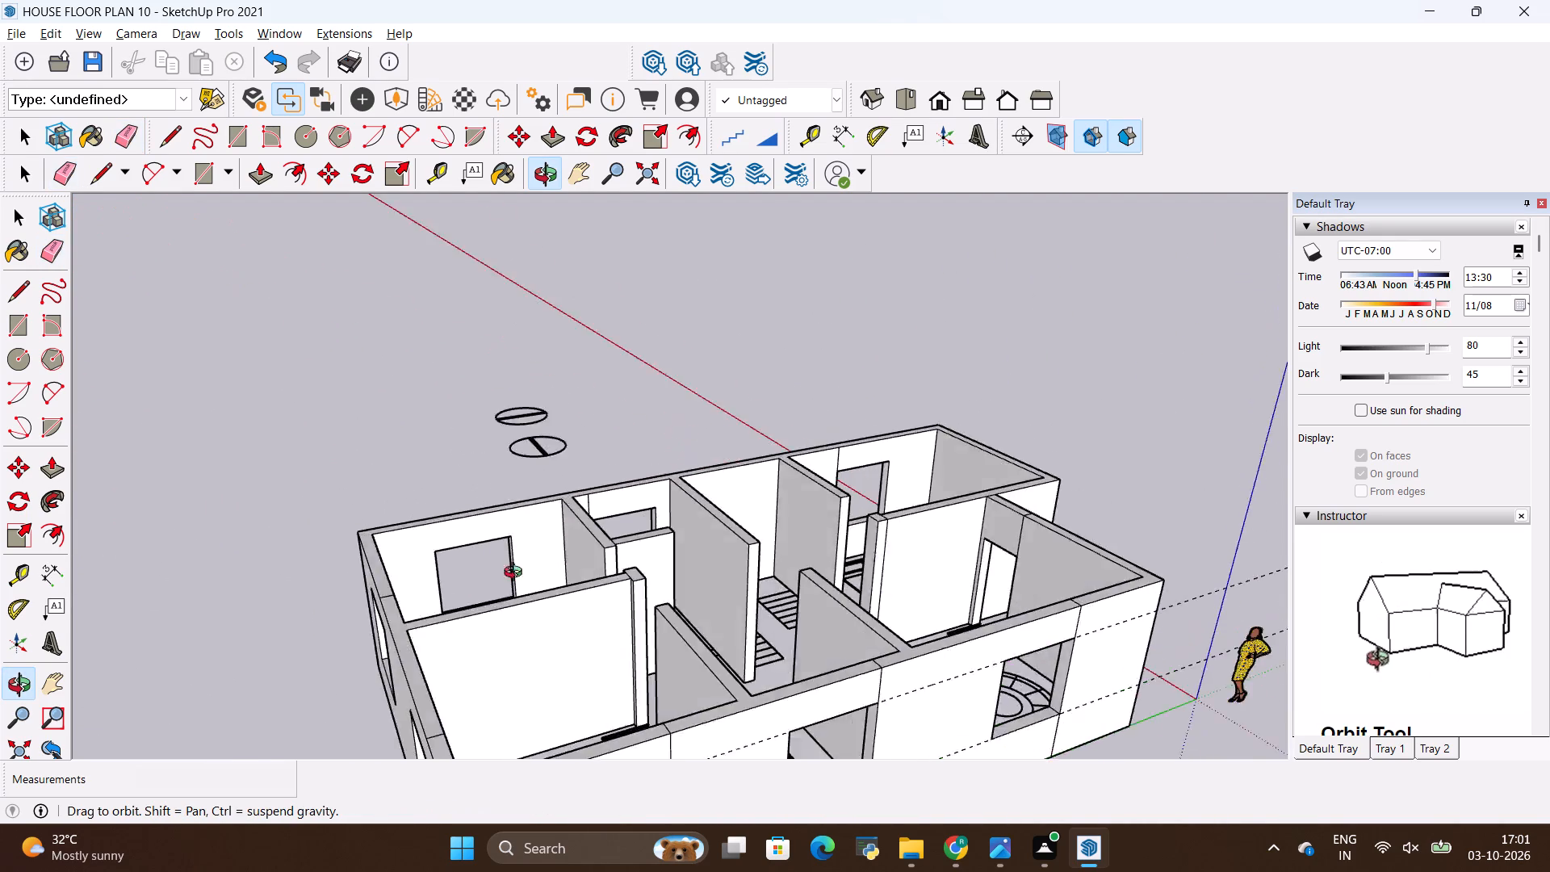
middle_drag(517, 574, 411, 663)
scroll(400, 602, up, 10)
drag(400, 601, 424, 597)
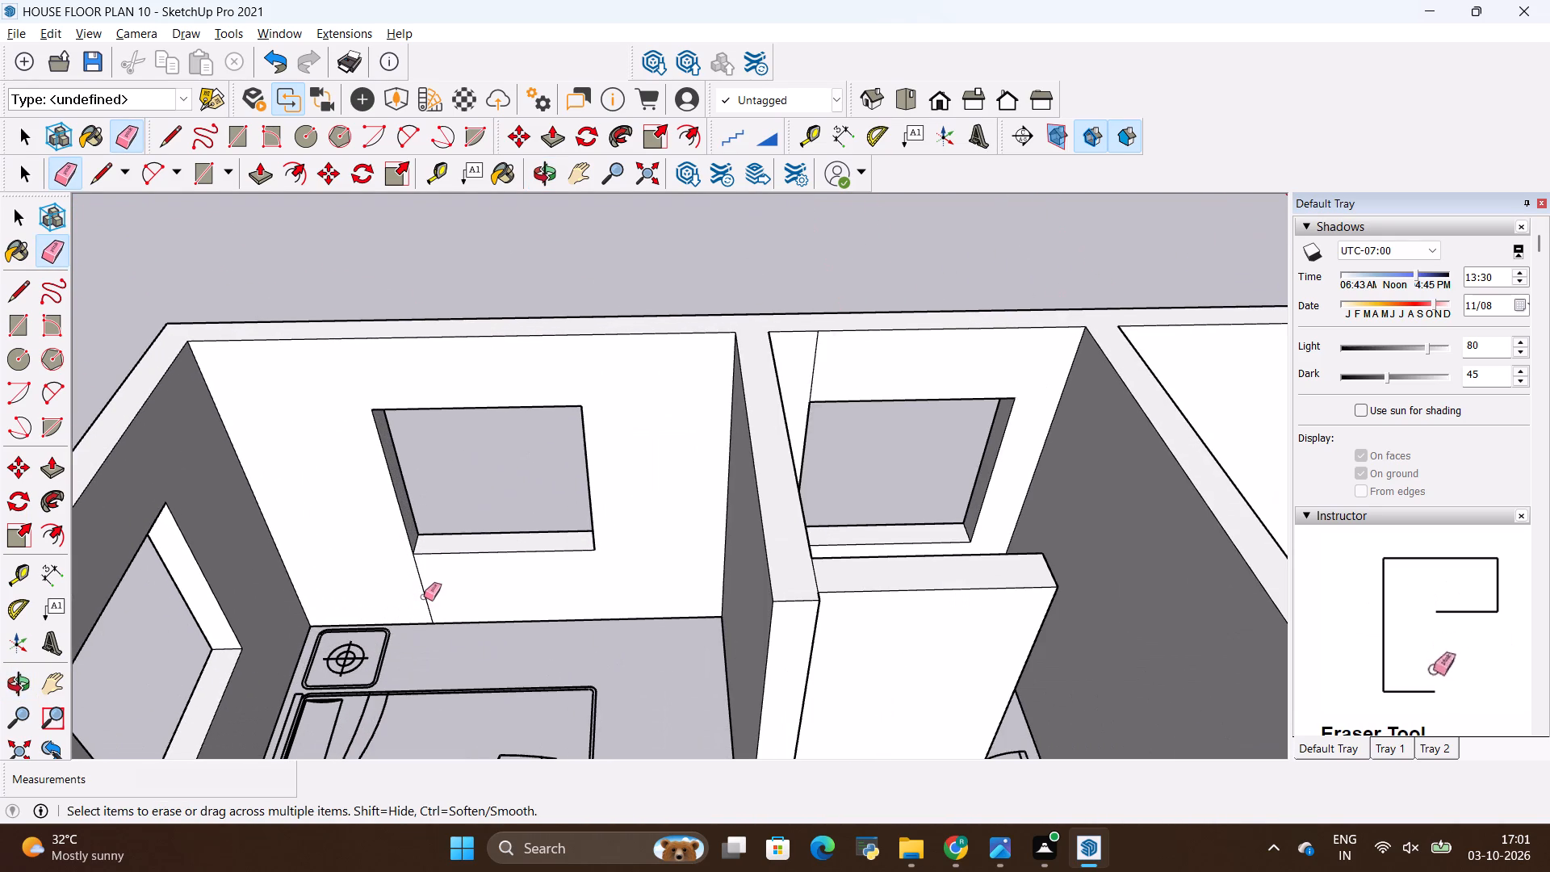
drag(424, 597, 428, 597)
Erase the vertical seams at the neighbouring toilet window on the inner wall face.
drag(820, 369, 808, 372)
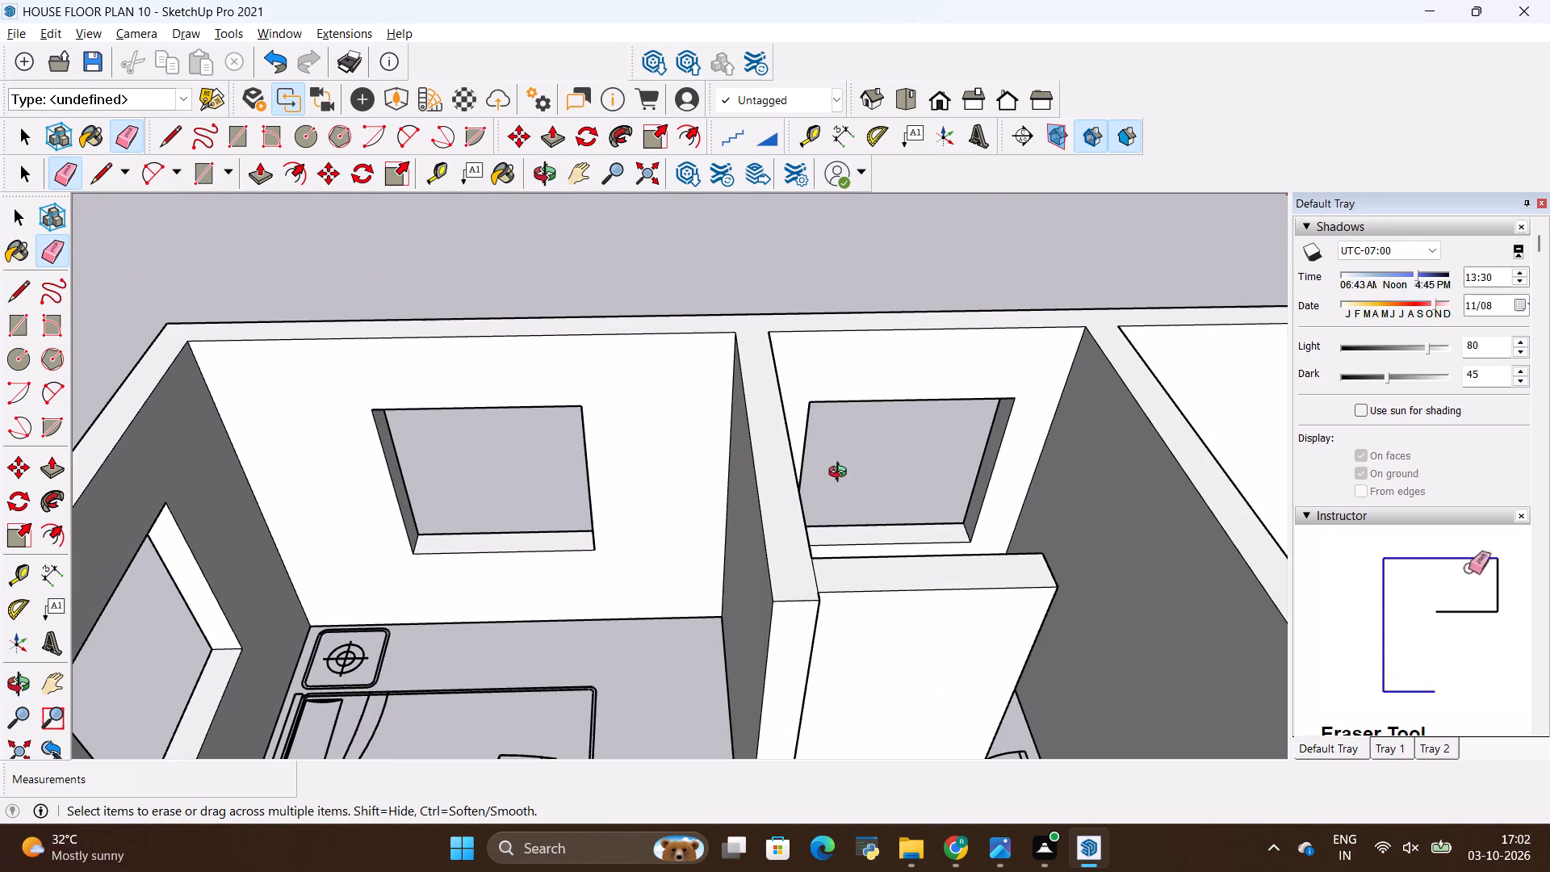
middle_drag(841, 474, 636, 480)
scroll(638, 484, down, 1)
scroll(740, 608, up, 4)
drag(788, 611, 781, 612)
Erase the wall-top seam and the inner-face seams above and below the end-wall window of the room near the green axis.
scroll(685, 488, down, 5)
scroll(779, 349, down, 10)
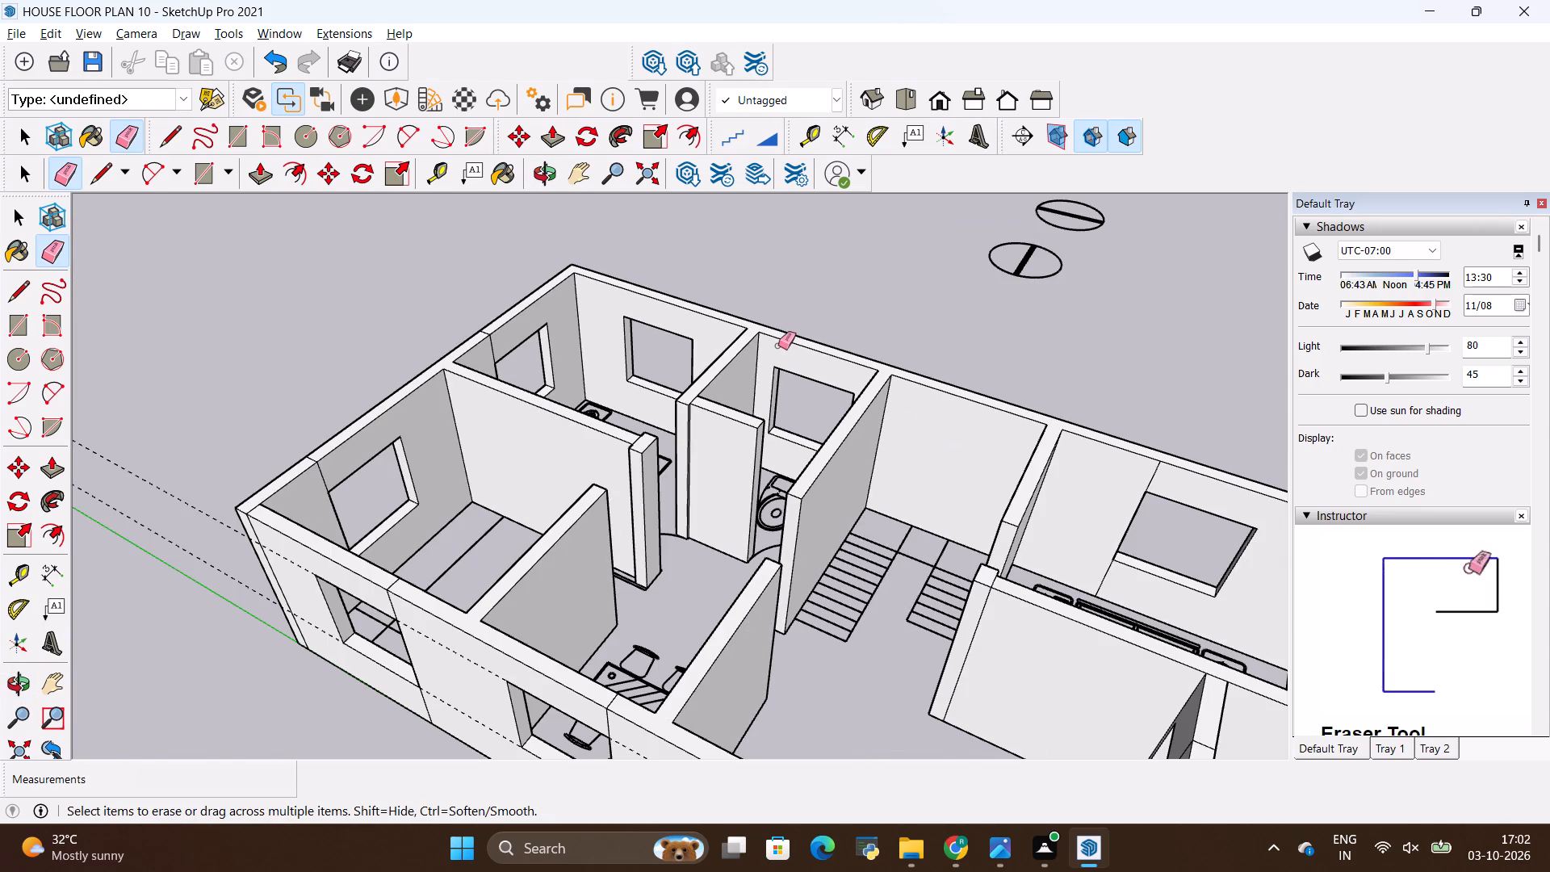
scroll(262, 493, up, 4)
drag(353, 456, 344, 472)
scroll(325, 432, up, 4)
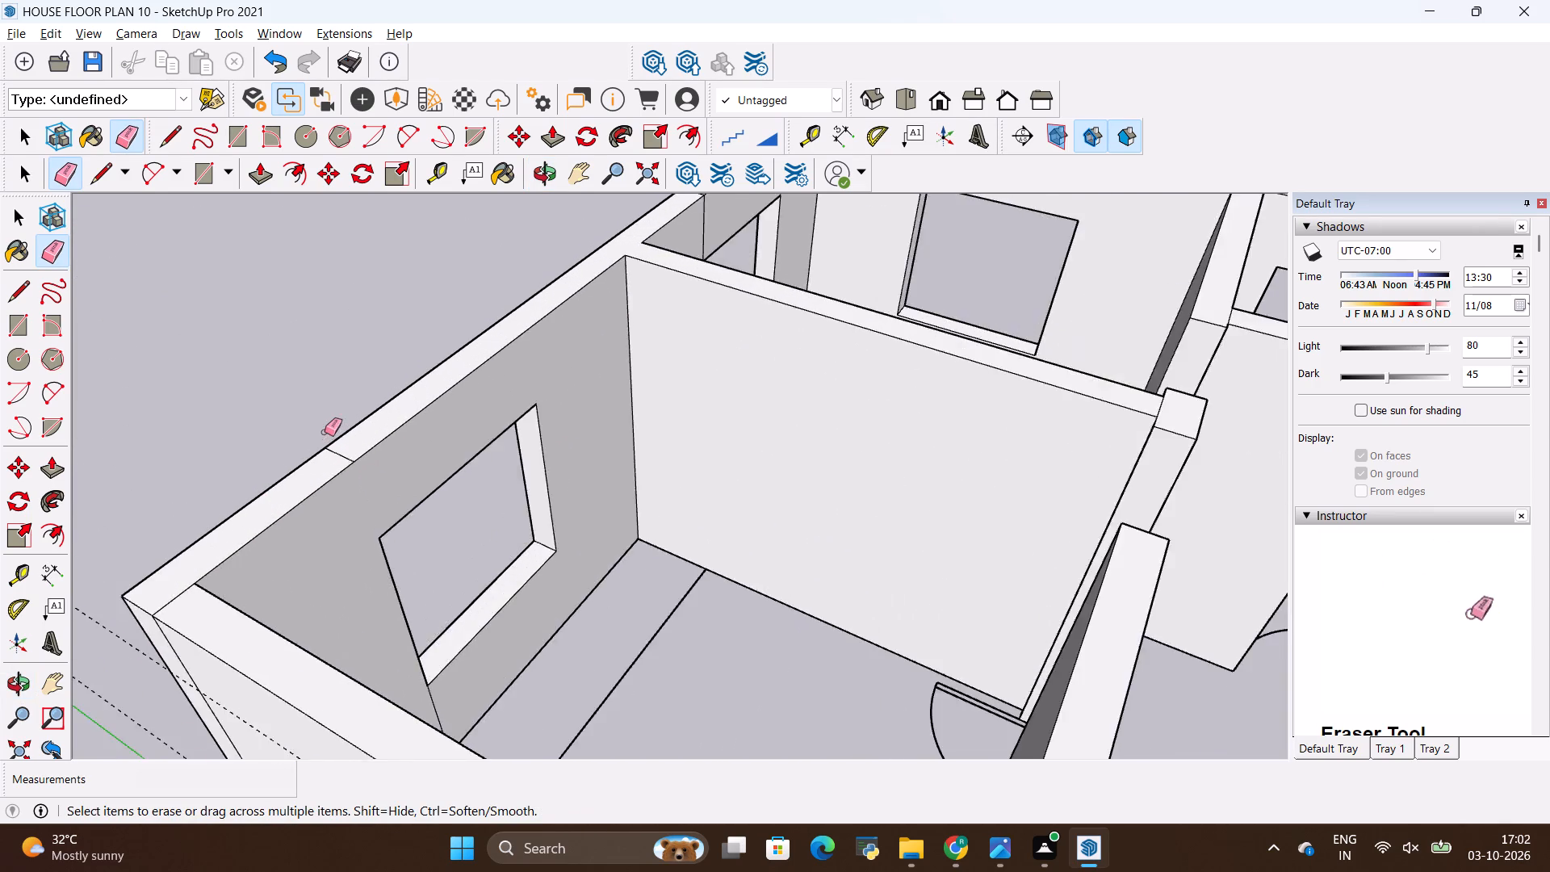
scroll(325, 432, up, 3)
drag(341, 459, 333, 508)
scroll(316, 464, down, 6)
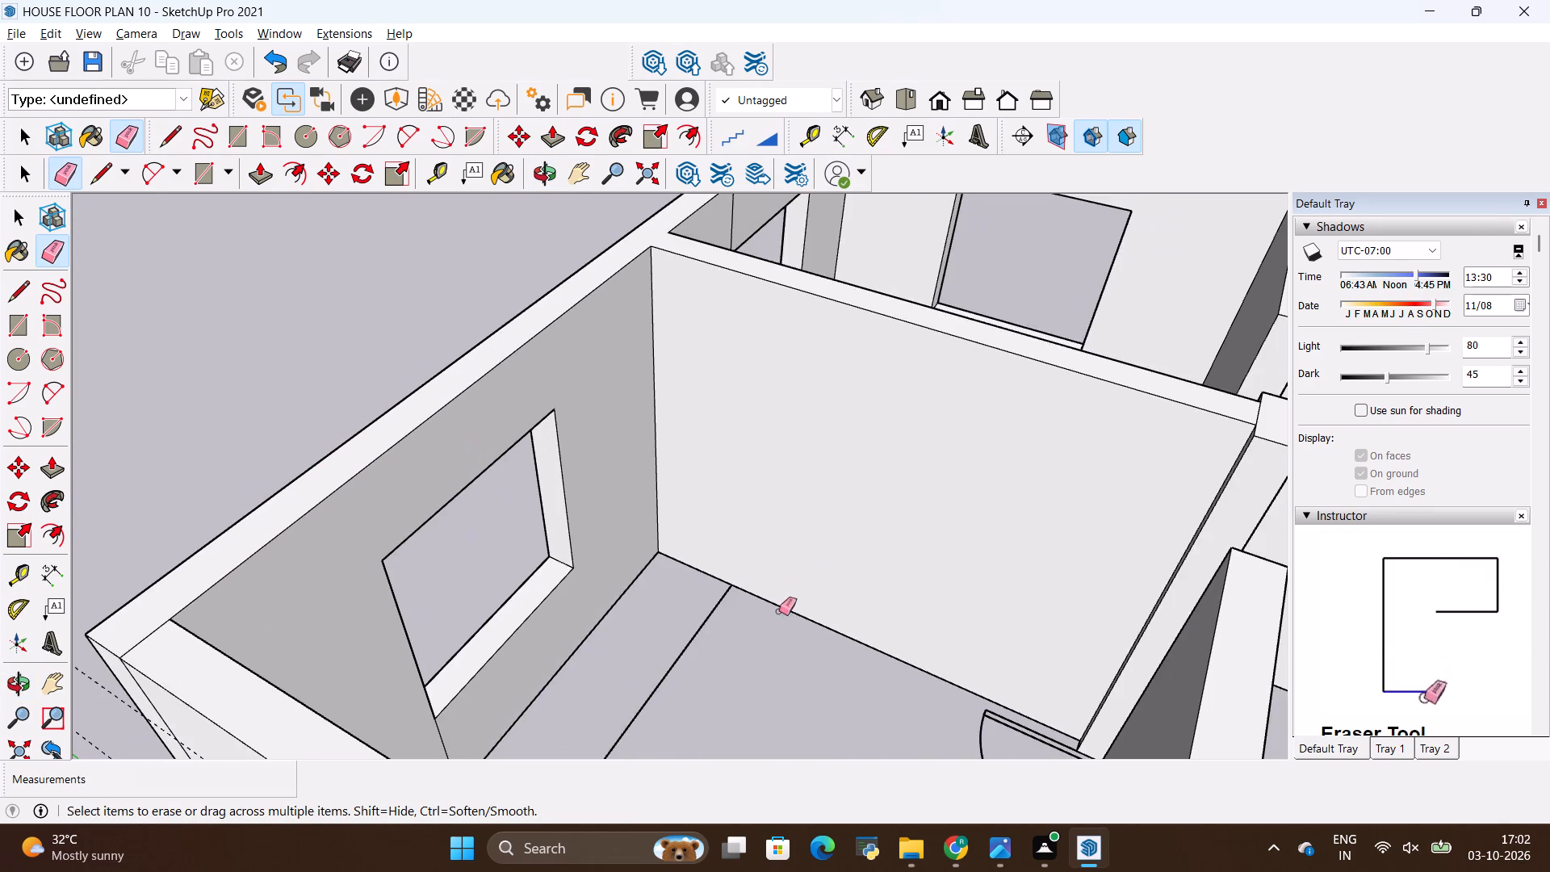
middle_drag(777, 611, 622, 585)
drag(380, 619, 343, 648)
On the green-axis wall, erase the wall-top seam, the outer seam above the middle window and the upper horizontal guide.
scroll(431, 529, down, 6)
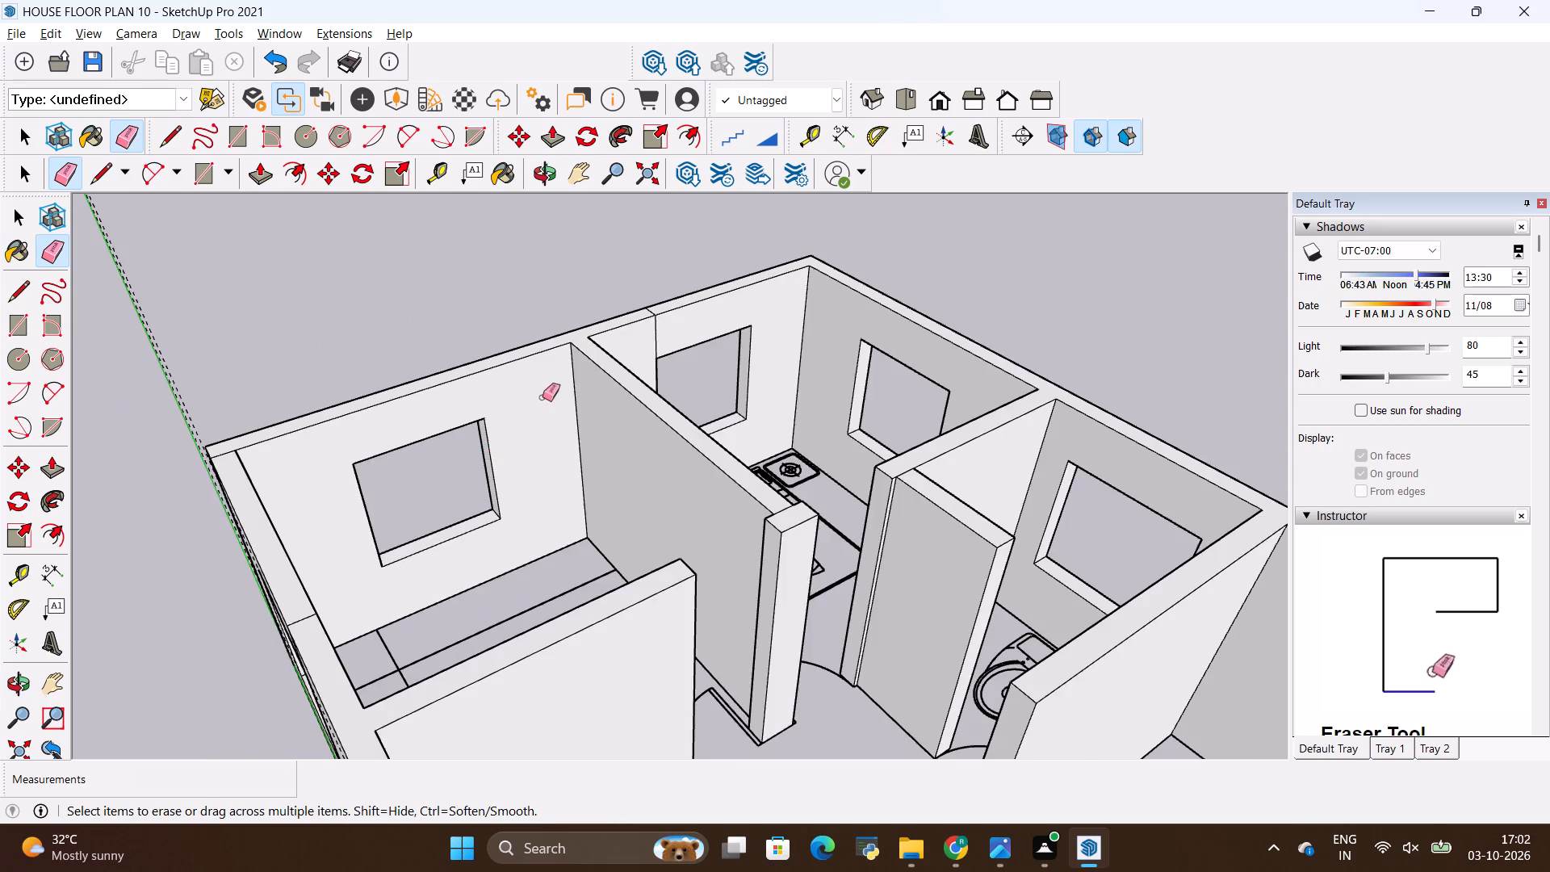
scroll(542, 397, down, 7)
scroll(499, 596, up, 13)
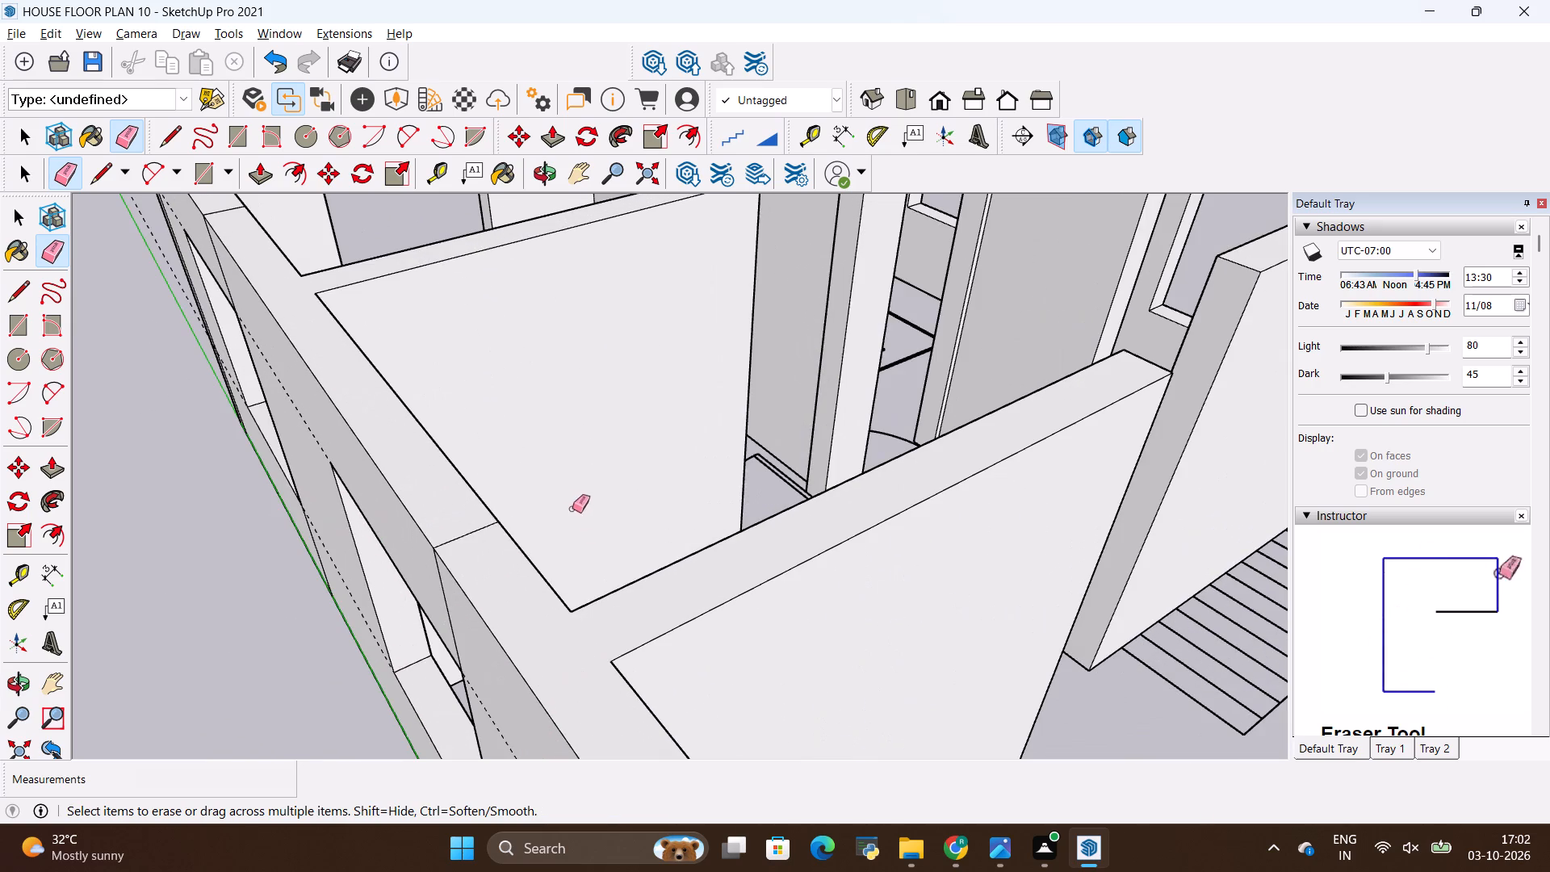
drag(459, 527, 475, 553)
middle_drag(470, 555, 628, 458)
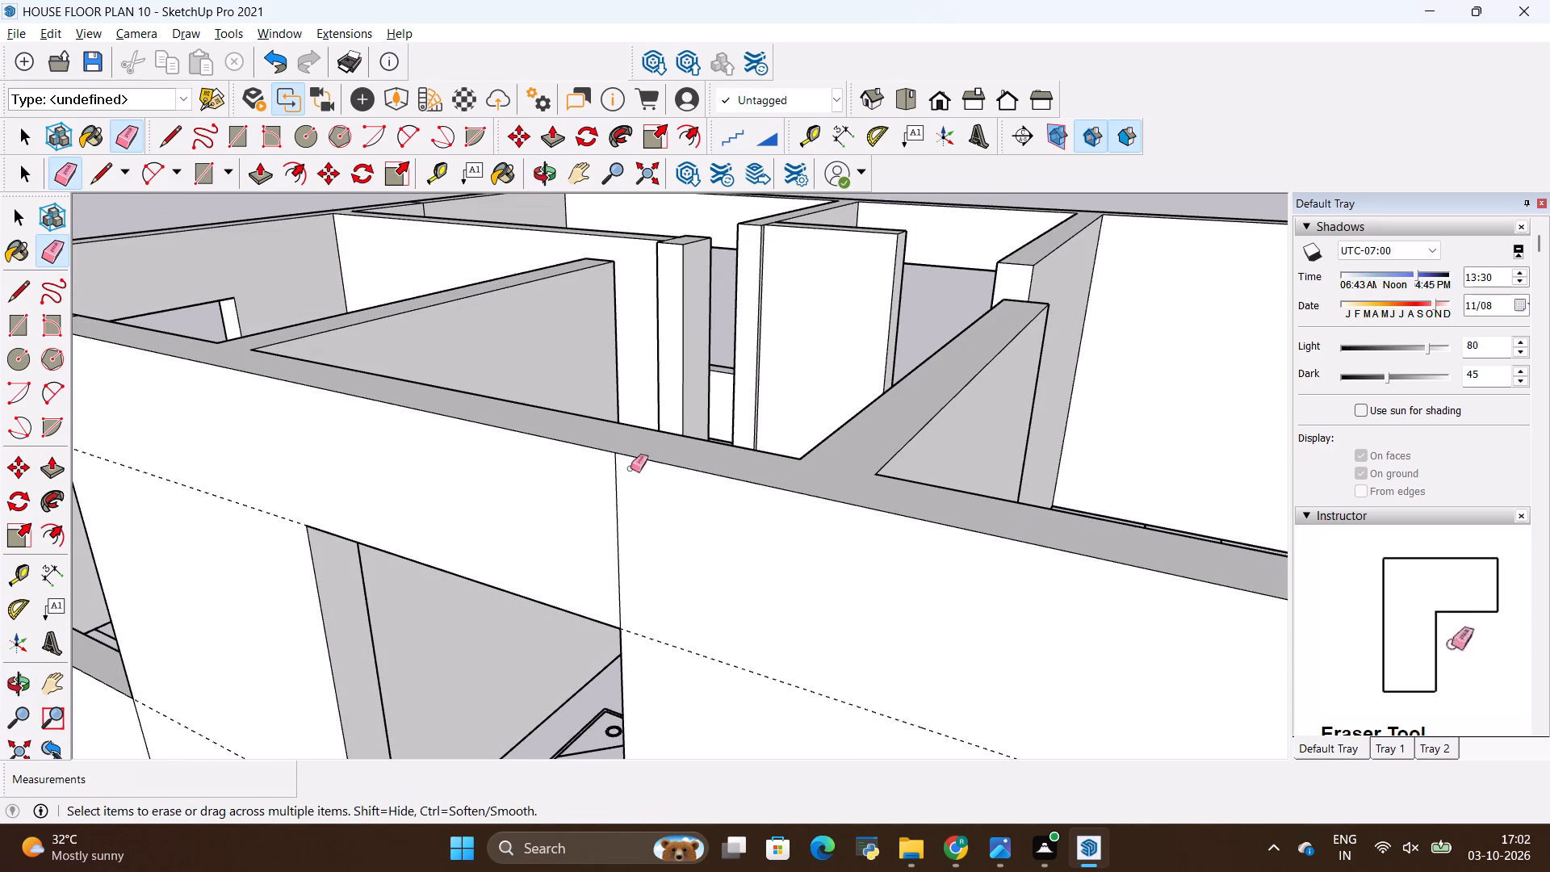
drag(597, 519, 639, 544)
drag(643, 642, 681, 722)
drag(705, 643, 735, 692)
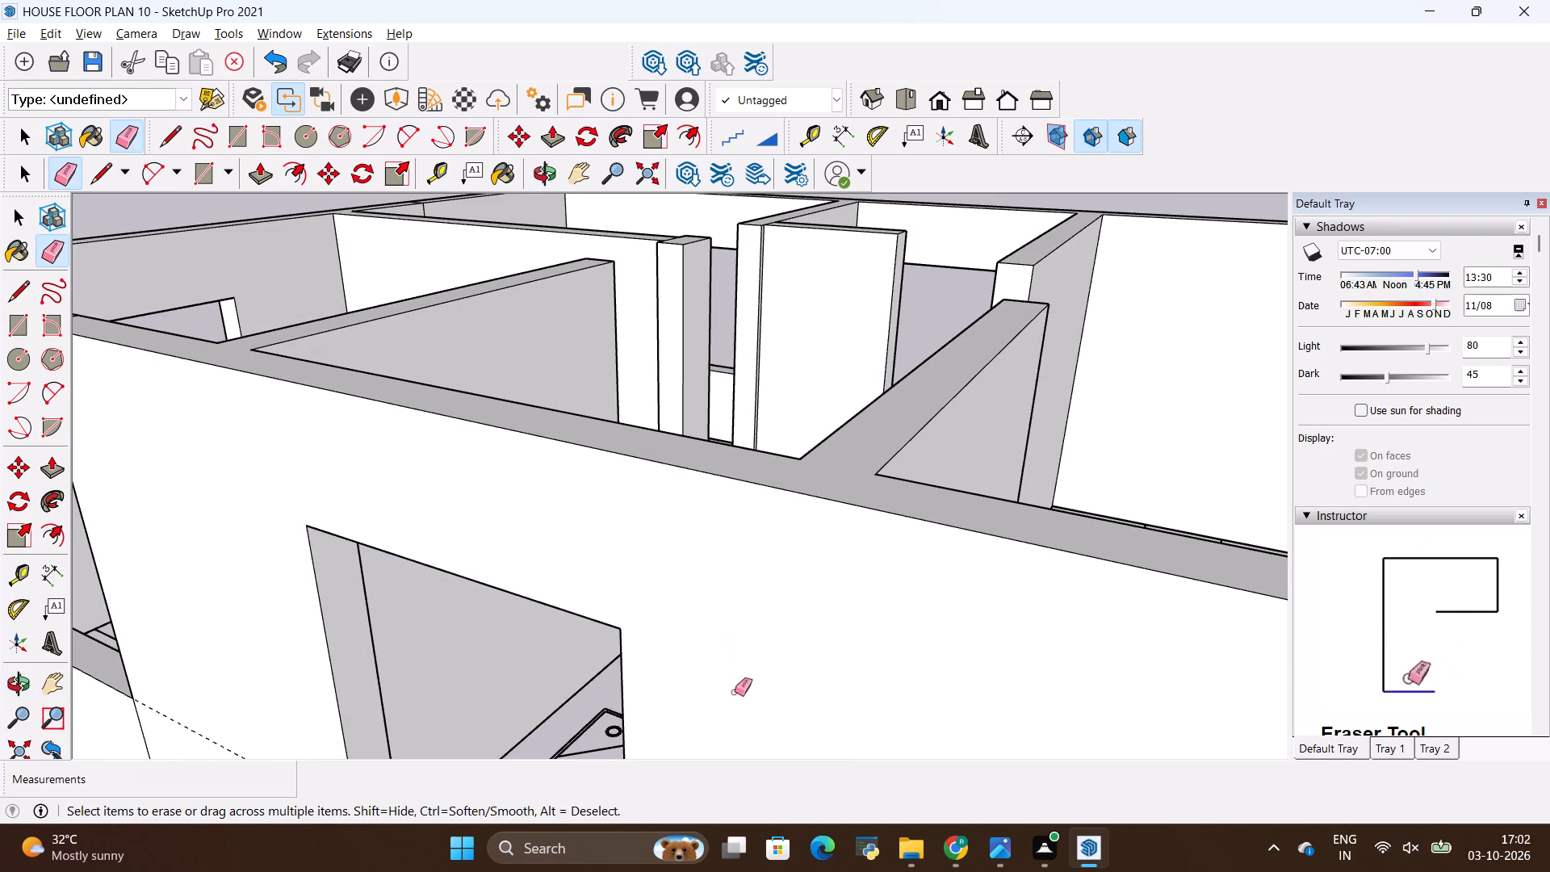
Erase the seams above and below the corner window, the lower horizontal guide and the seam below the middle window on the green-axis wall.
scroll(904, 640, down, 5)
drag(346, 466, 222, 451)
scroll(524, 464, down, 6)
drag(374, 635, 392, 634)
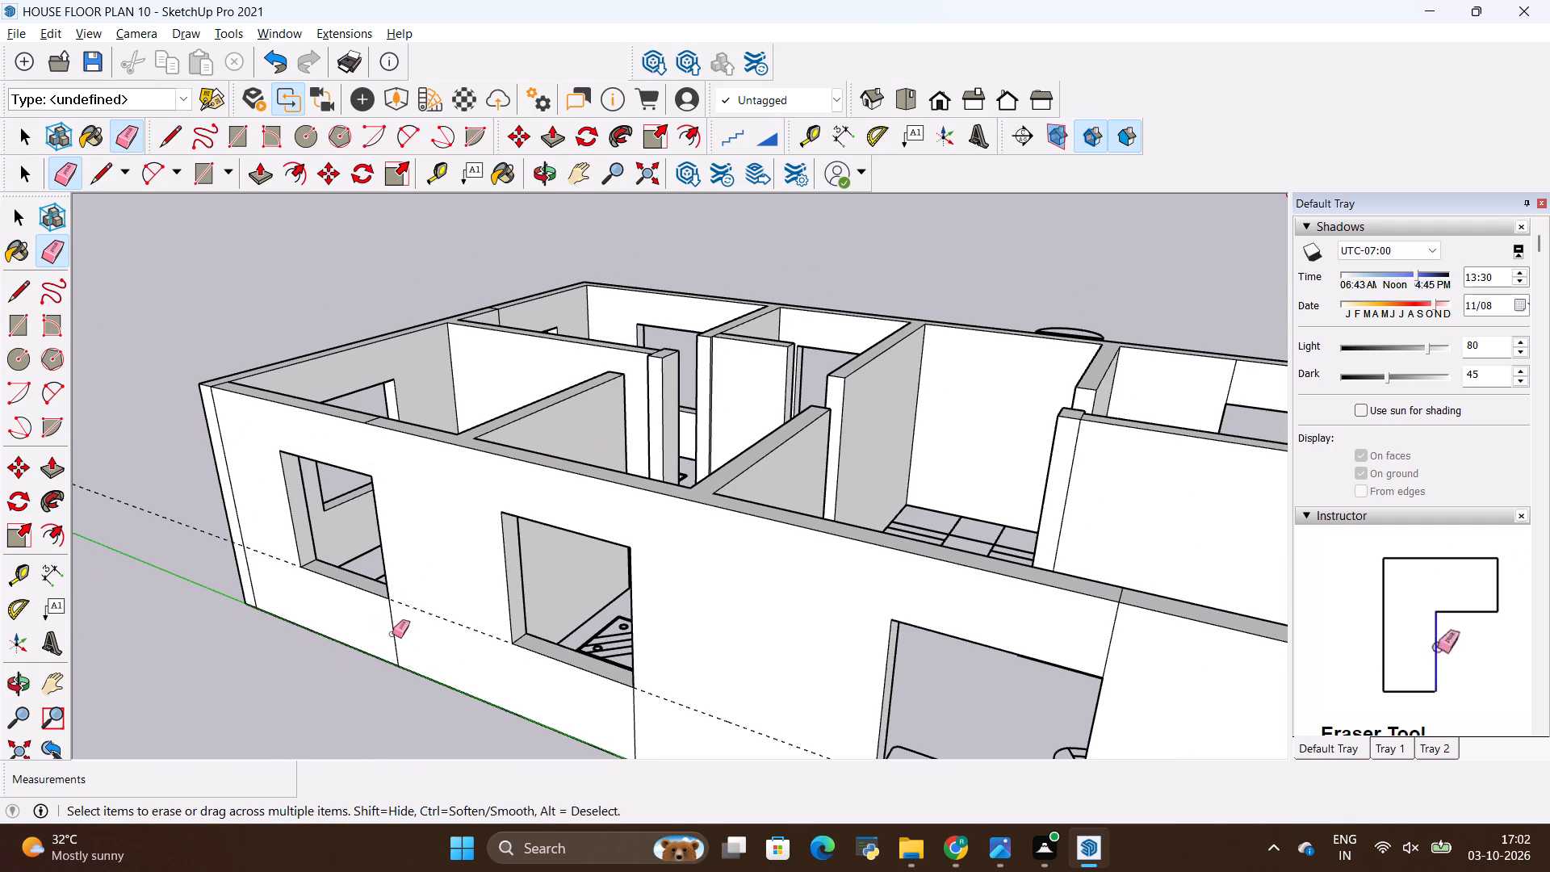
drag(392, 634, 395, 629)
click(404, 599)
click(413, 619)
drag(418, 606, 430, 651)
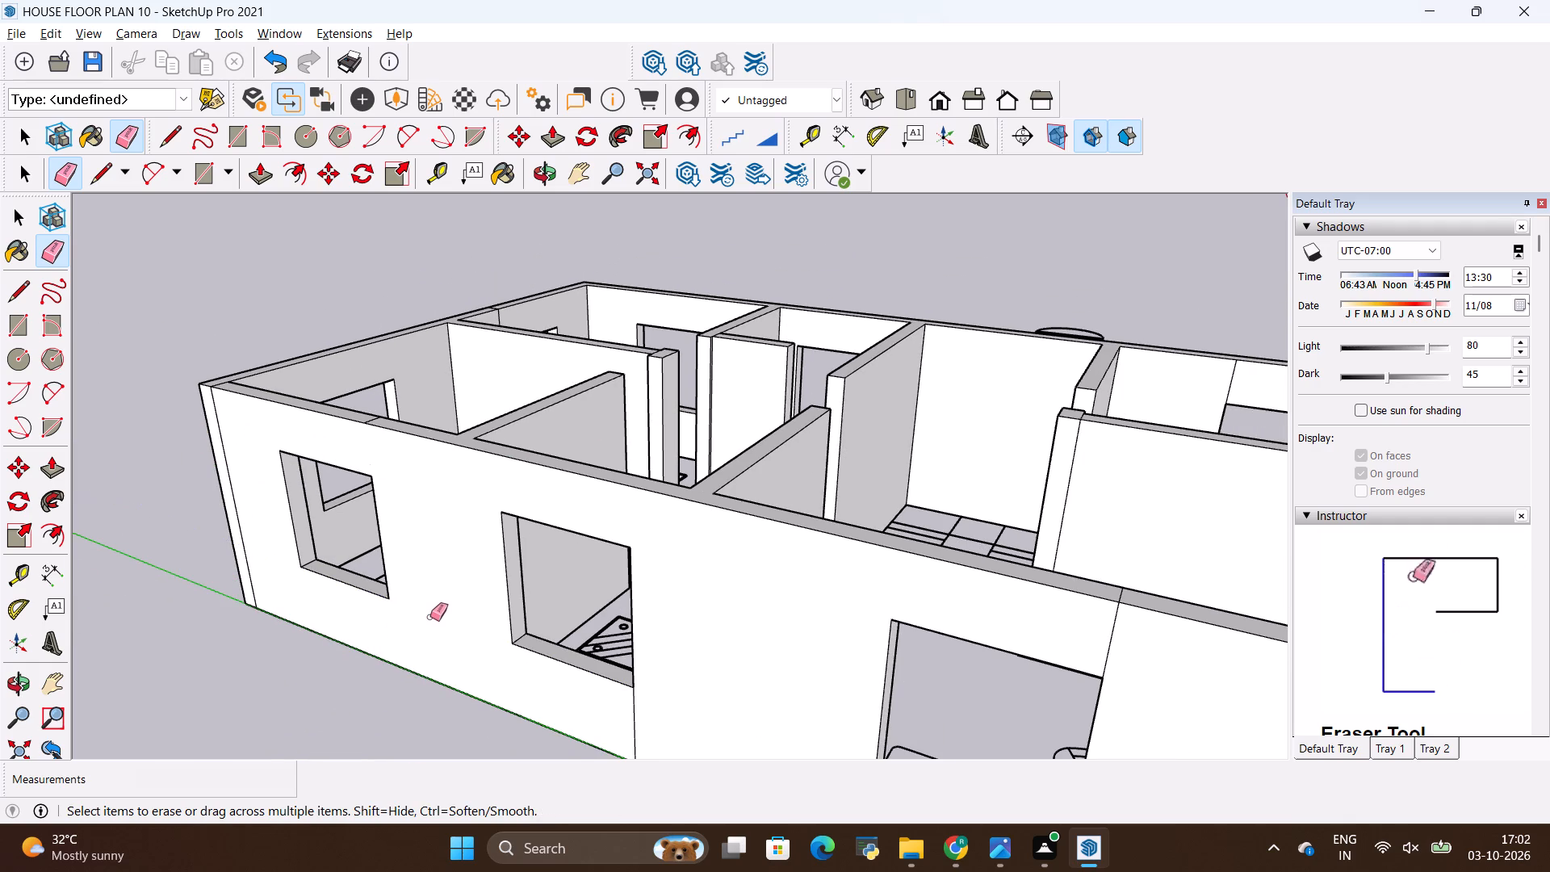
scroll(437, 612, down, 5)
scroll(551, 698, up, 4)
drag(559, 669, 580, 671)
Erase the vertical seams above and below the third, largest window on the green-axis wall's outer face.
scroll(584, 597, down, 3)
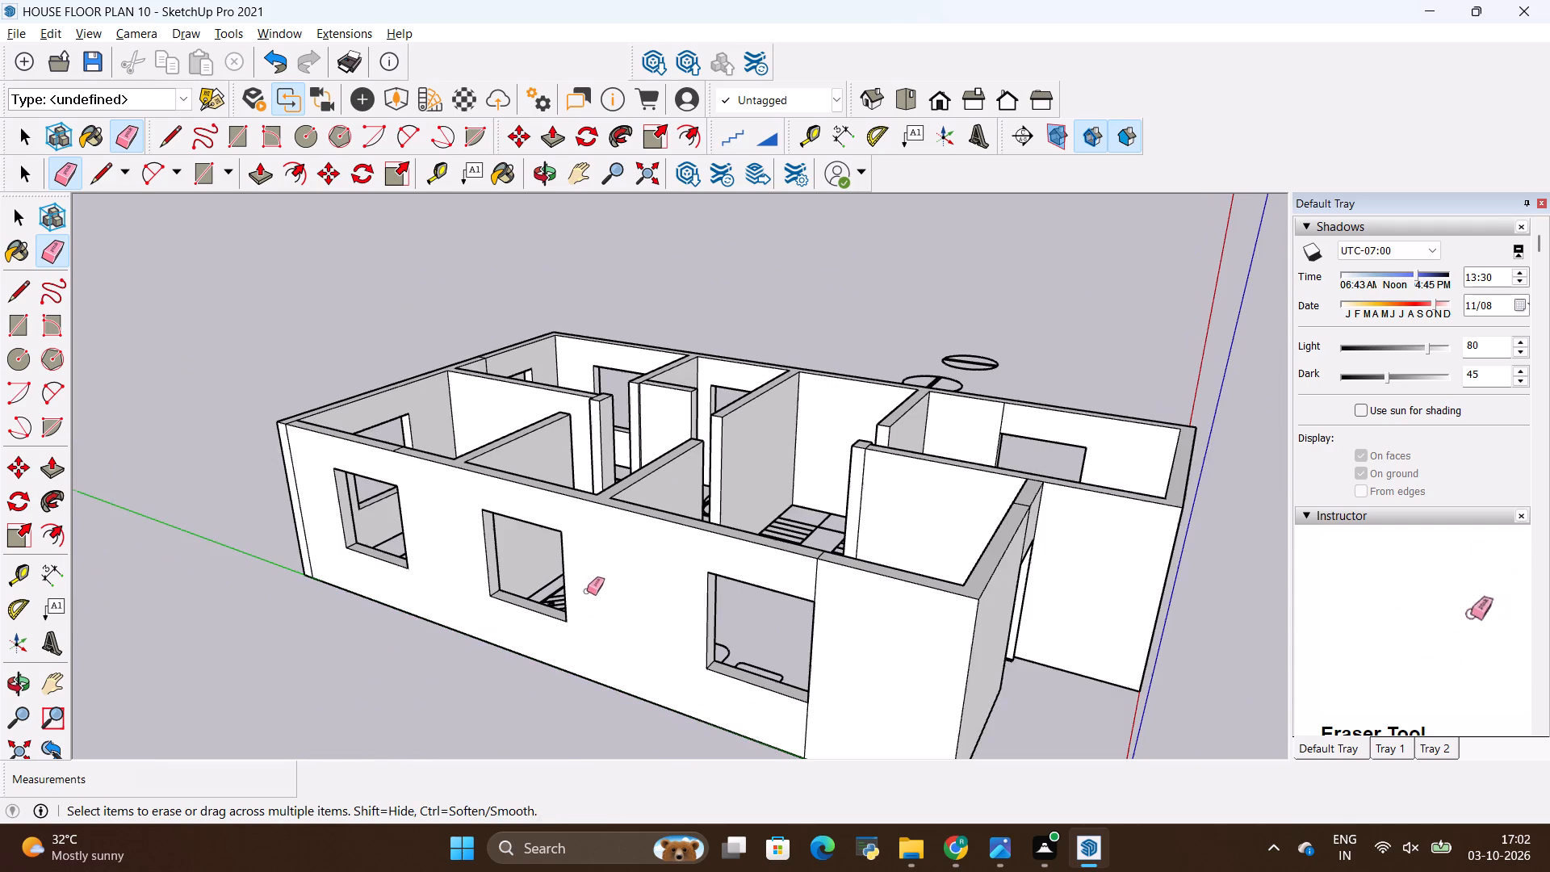
scroll(587, 591, down, 1)
scroll(833, 592, up, 8)
drag(813, 586, 790, 583)
scroll(812, 546, down, 6)
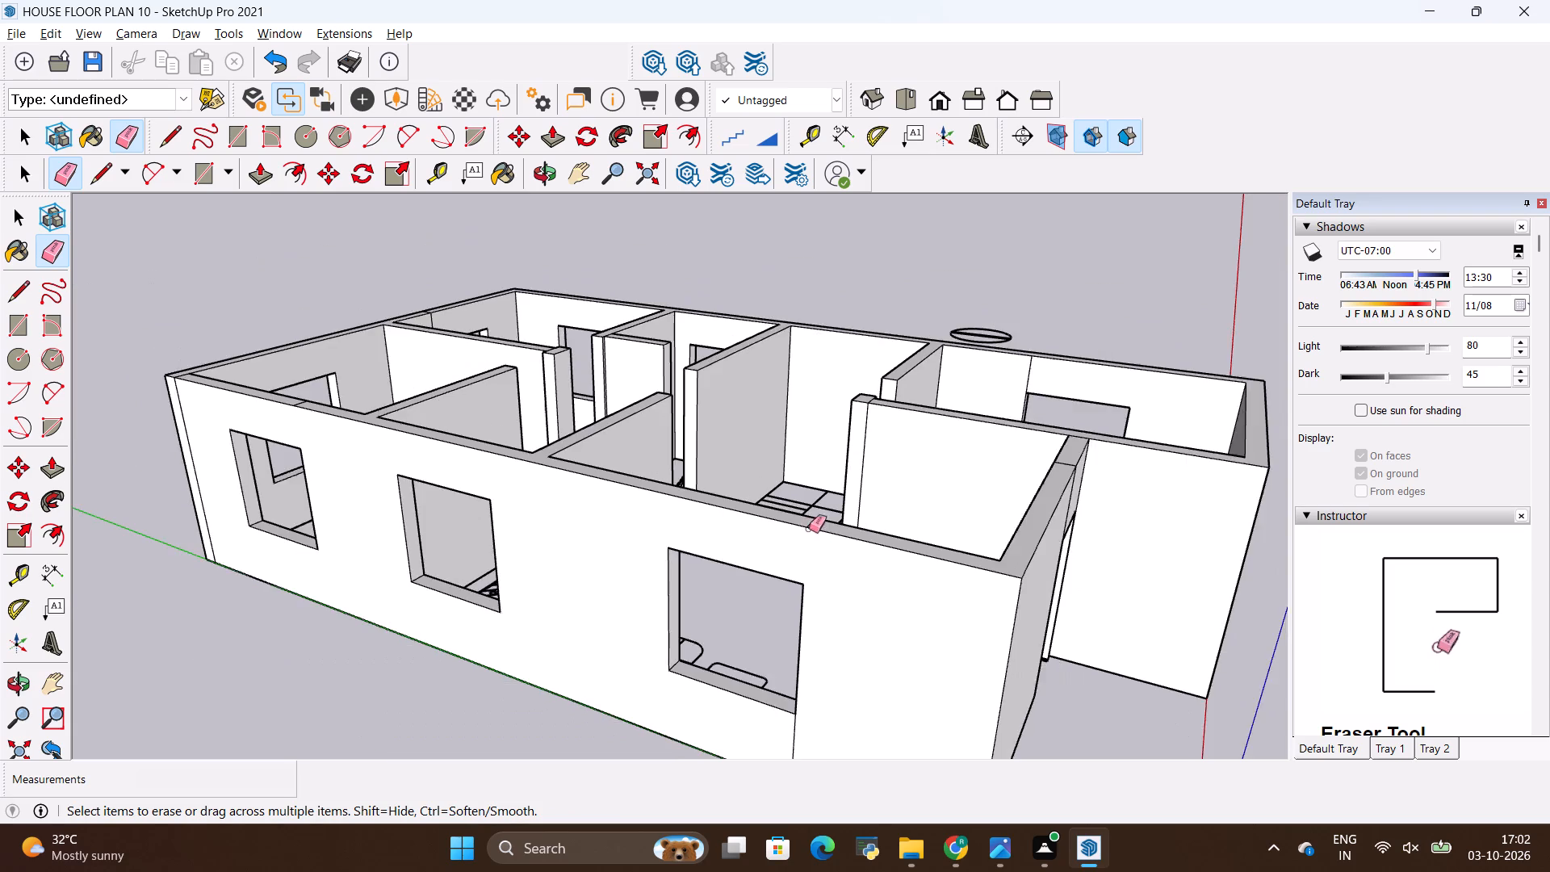
scroll(809, 529, down, 4)
scroll(779, 690, up, 4)
drag(798, 684, 820, 679)
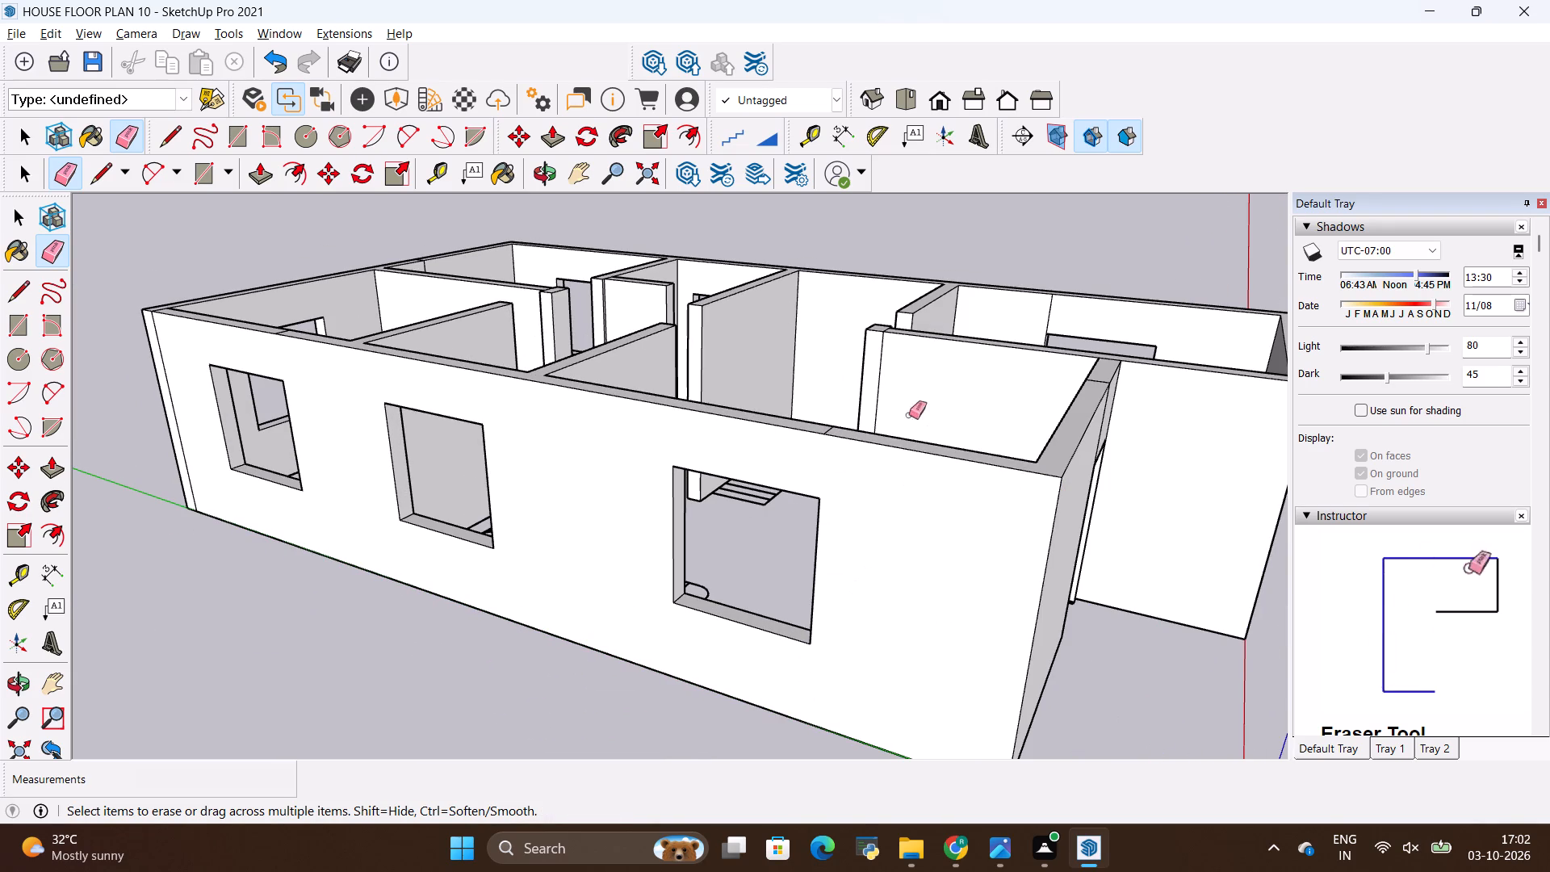
Erase the seam across the entrance wall's top and the vertical seam above the entrance door on its outer face.
scroll(1091, 375, up, 7)
drag(1098, 382, 1090, 406)
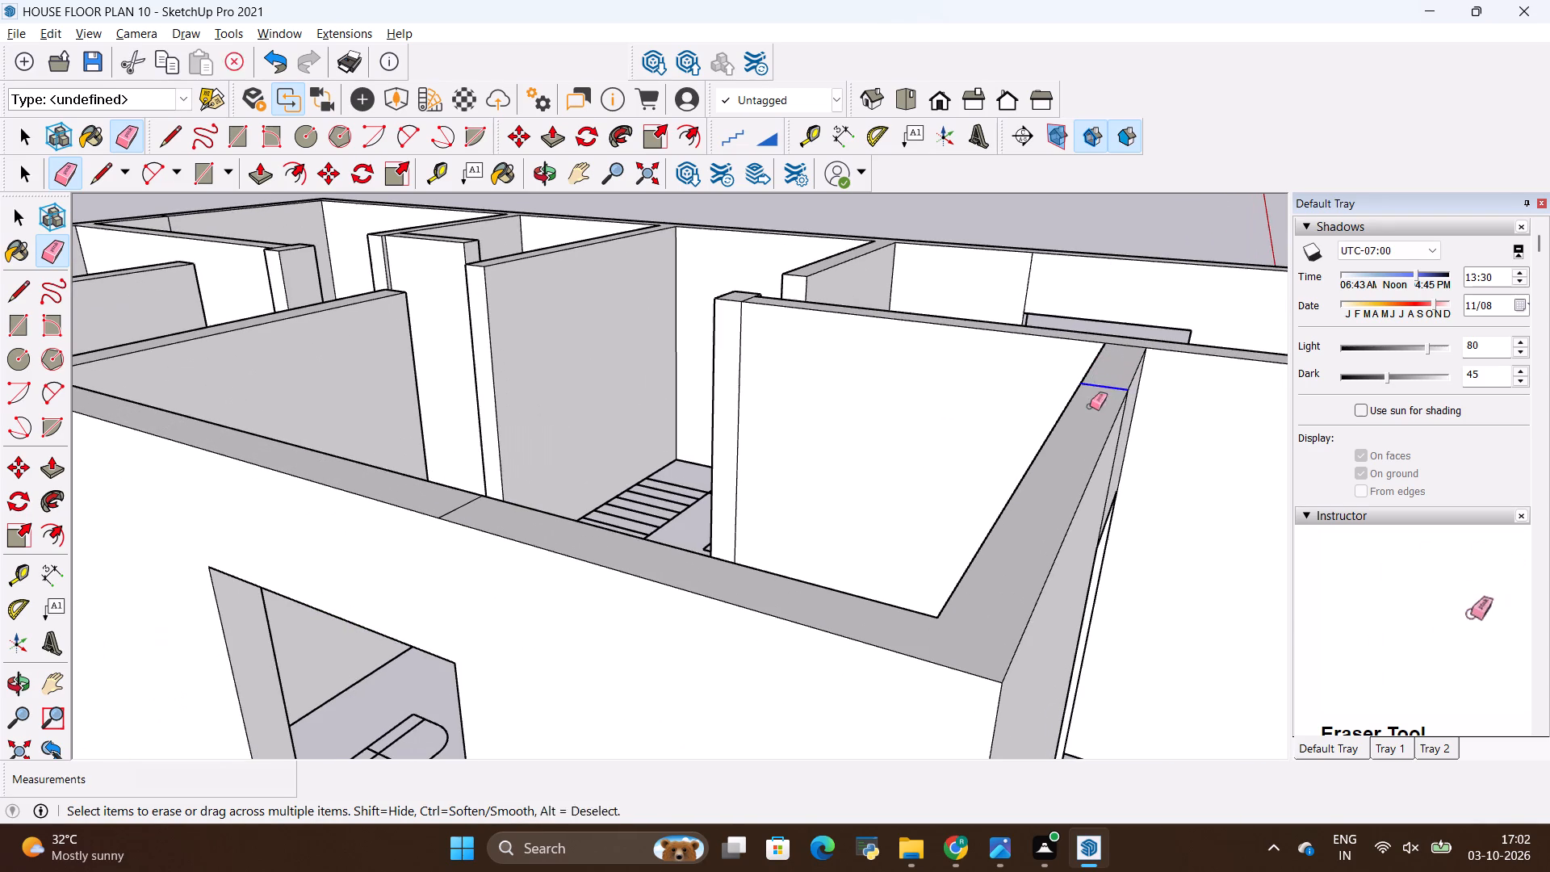
drag(1090, 406, 1080, 419)
scroll(813, 432, down, 9)
middle_drag(822, 434, 677, 451)
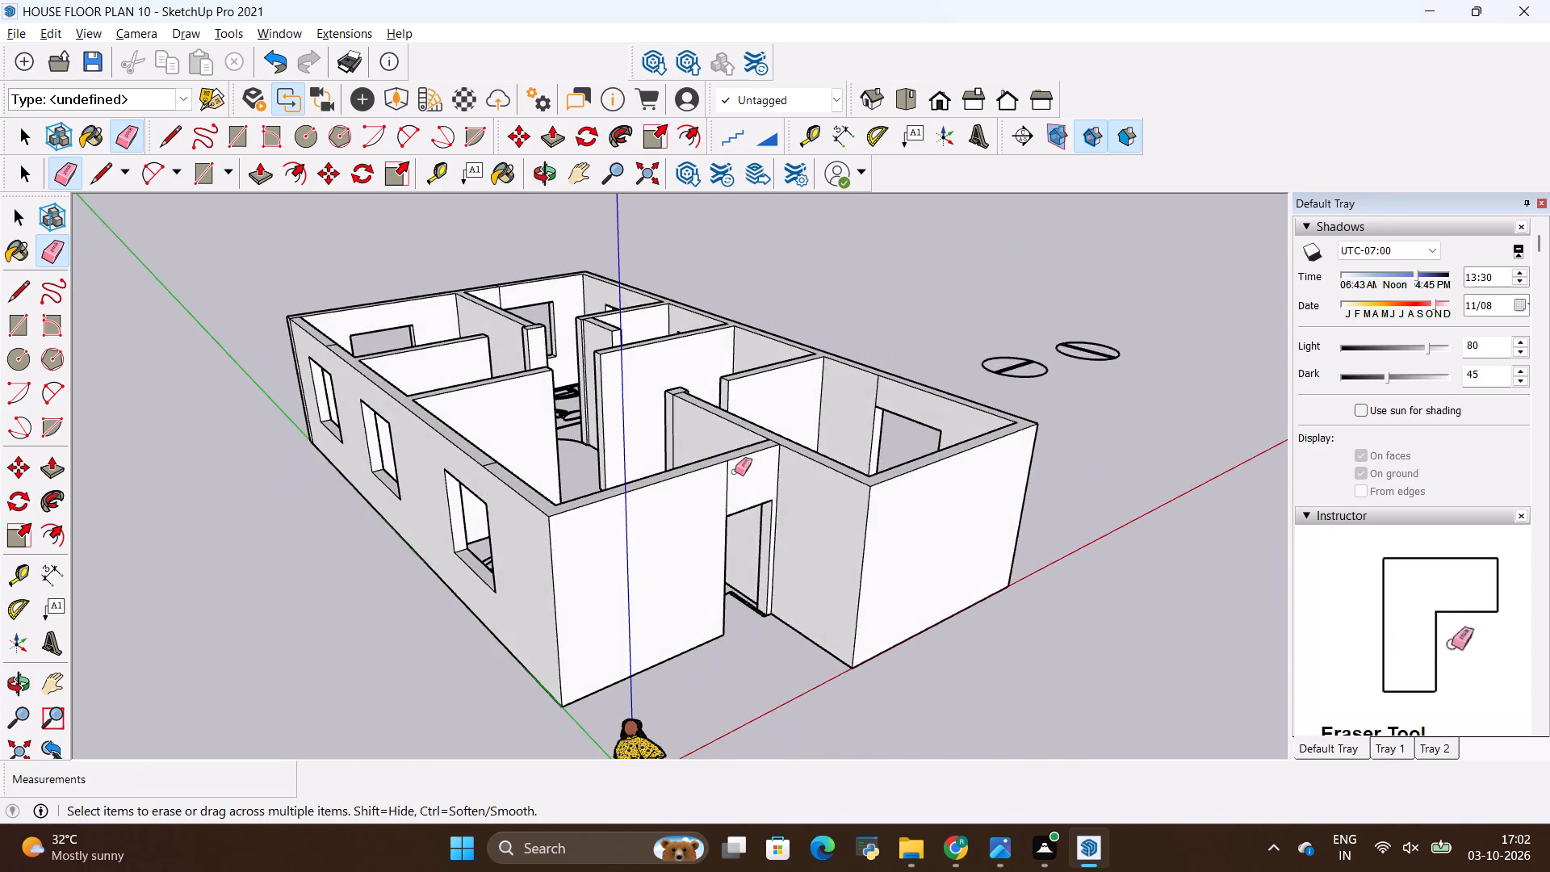
scroll(735, 473, up, 5)
drag(730, 476, 714, 488)
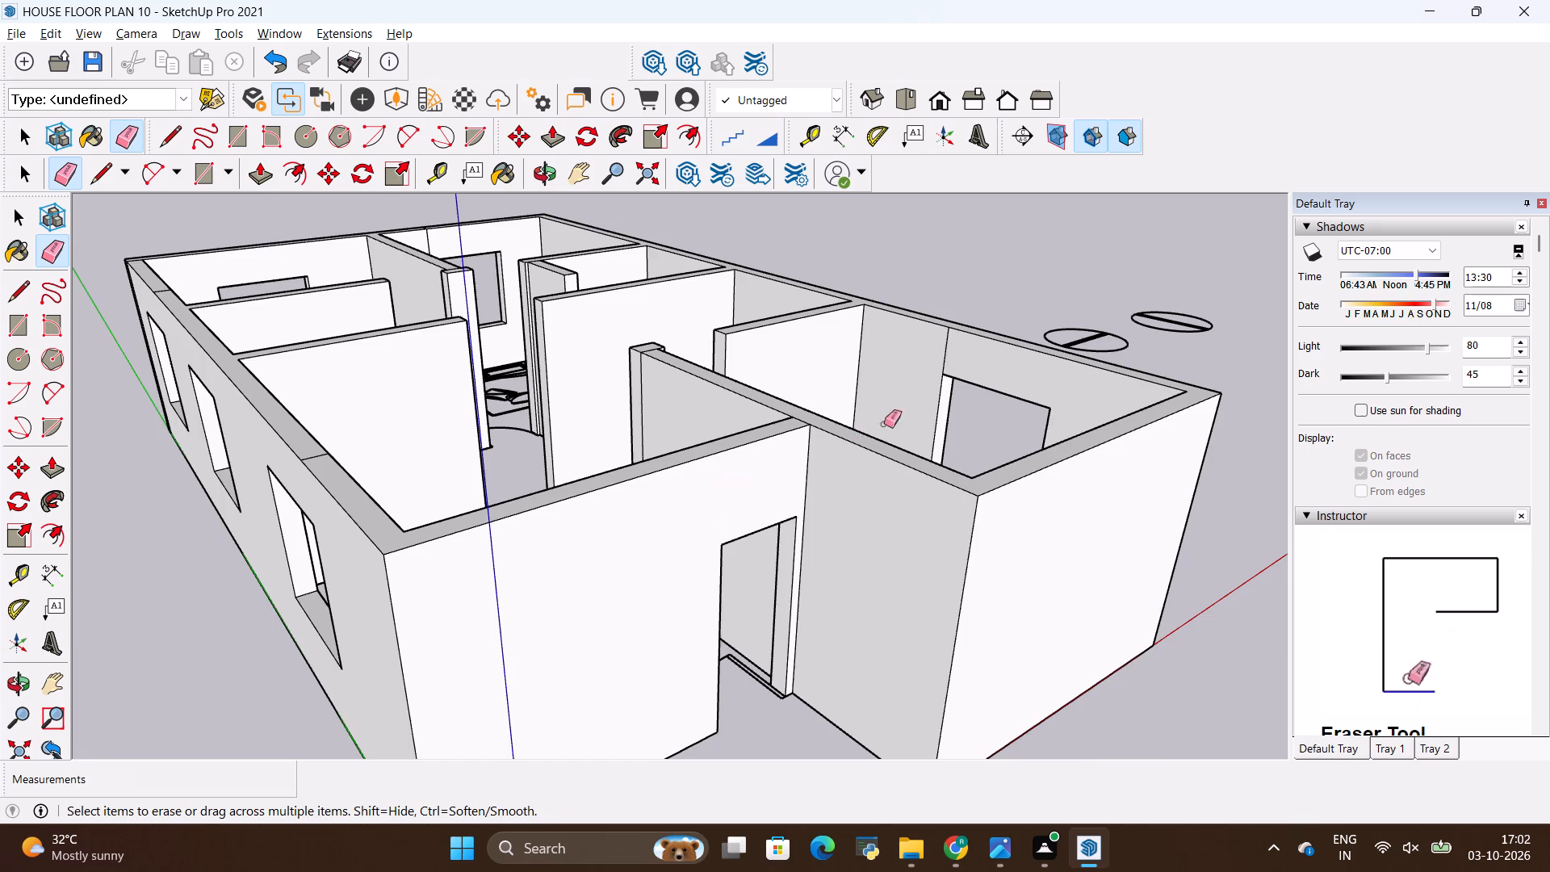
Erase the vertical seam above the window on the inner wall face of the room at the red-axis corner.
scroll(947, 348, up, 3)
drag(952, 354, 928, 354)
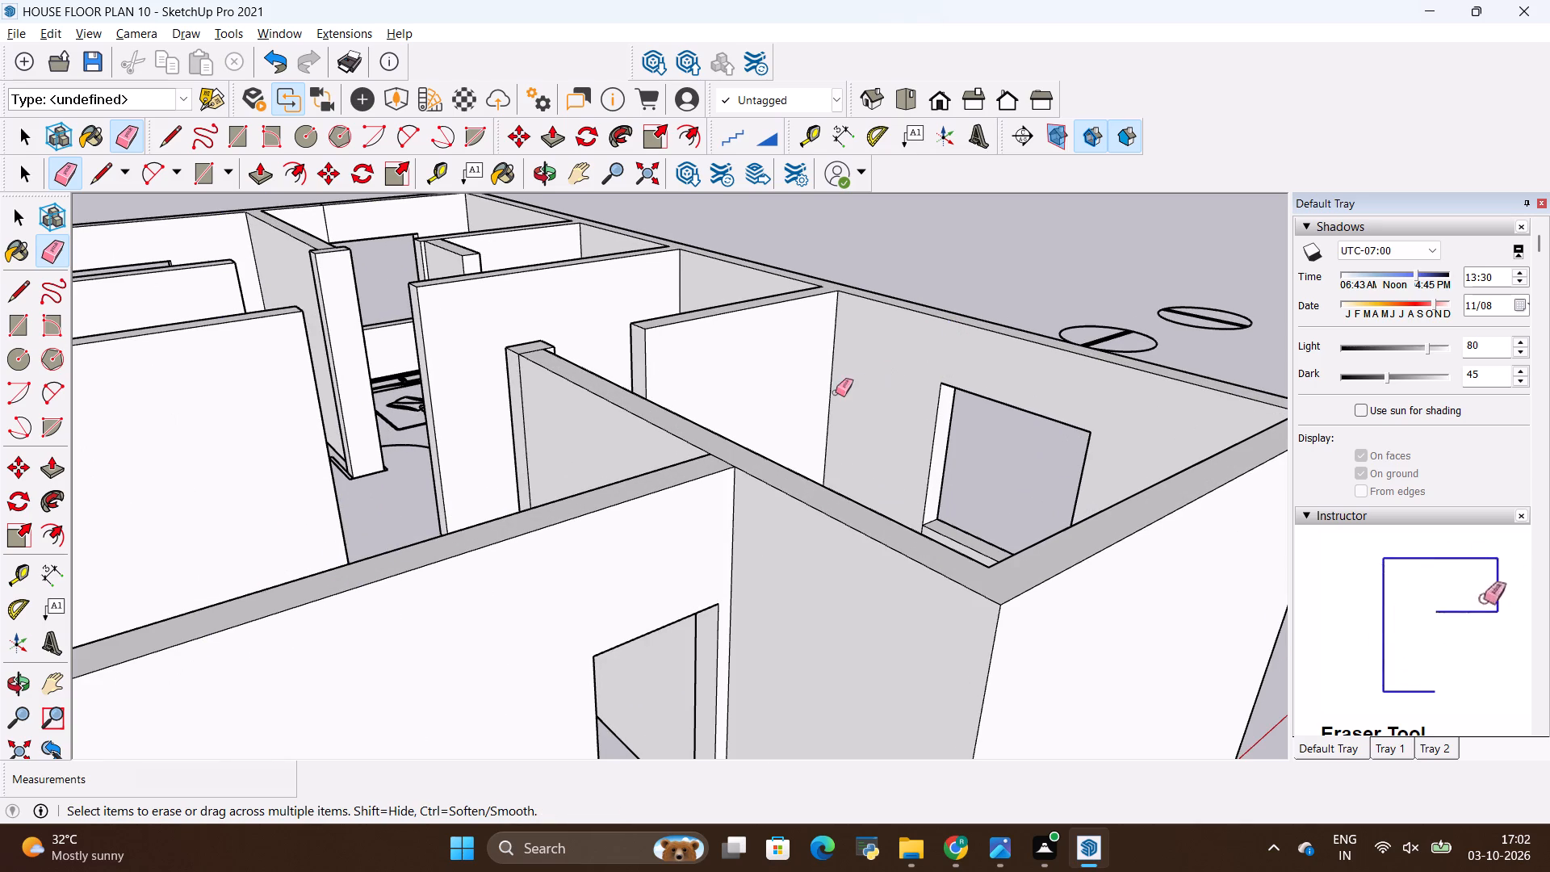
Erase the leftover seam below the window on the inner wall face of the room at the red-axis corner.
scroll(836, 392, down, 3)
middle_drag(793, 396, 875, 484)
scroll(952, 575, up, 7)
drag(953, 553, 920, 539)
scroll(749, 551, down, 5)
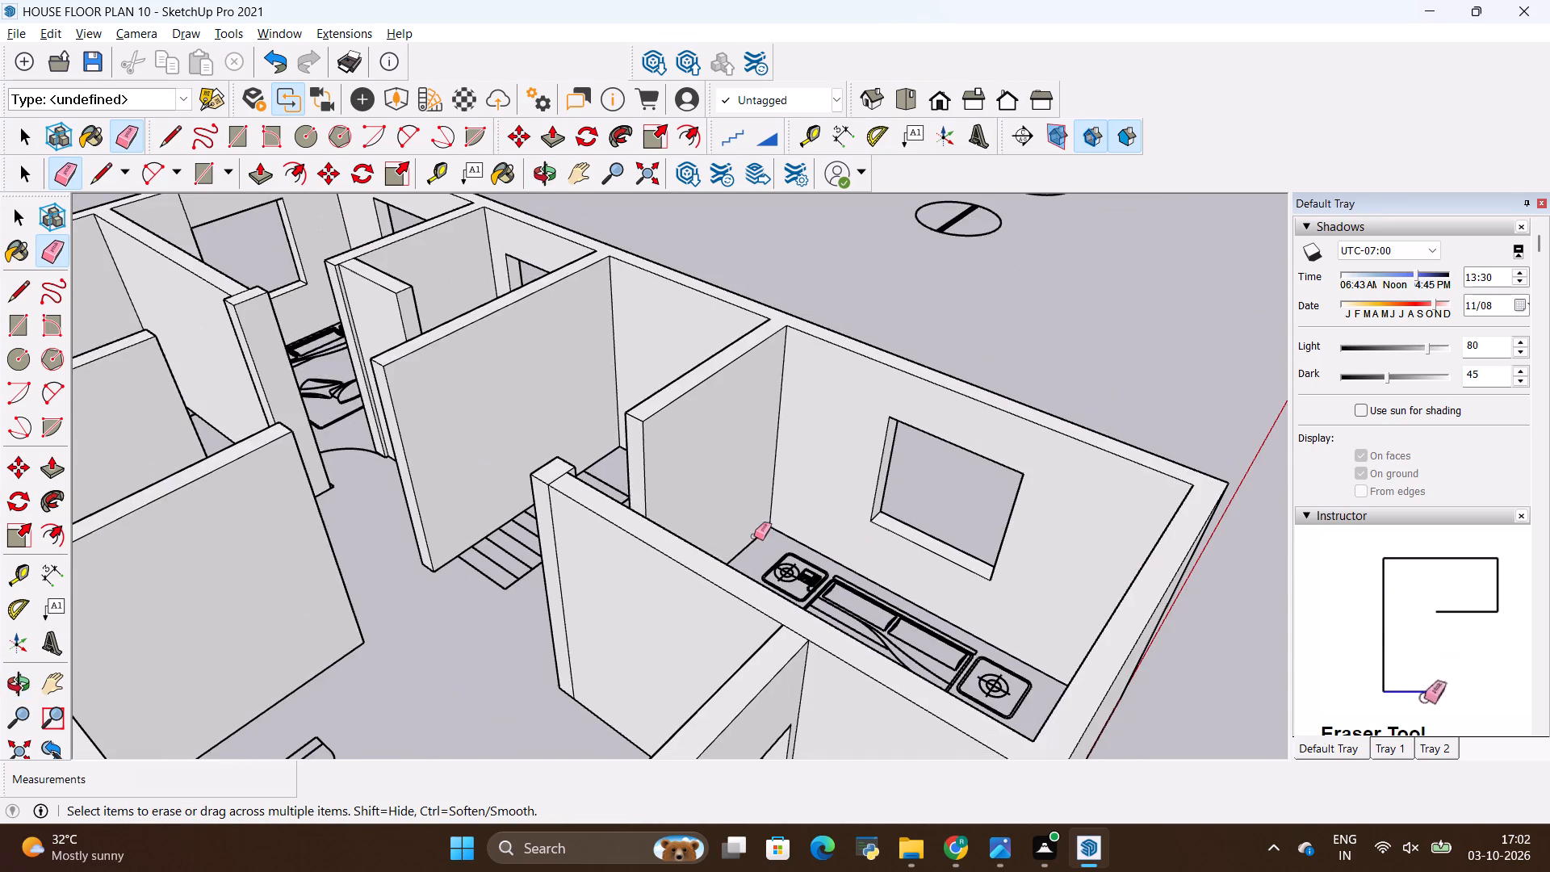
Examine the whole house from all sides, checking the outer walls and rooms for leftover seams and unfinished openings.
scroll(620, 504, down, 11)
middle_drag(824, 611, 754, 601)
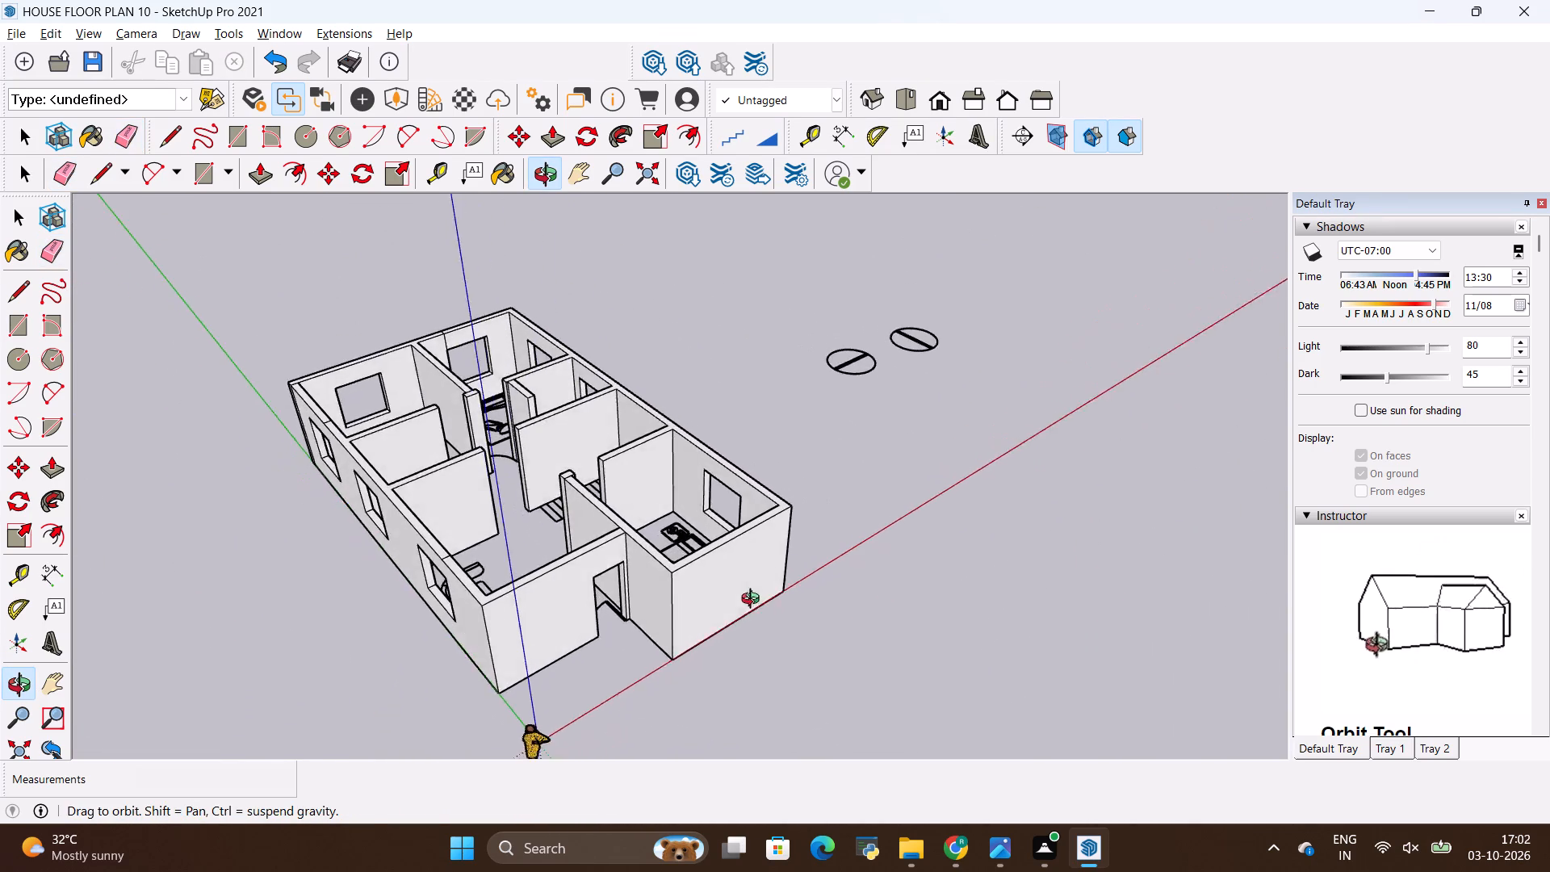
middle_drag(754, 601, 514, 623)
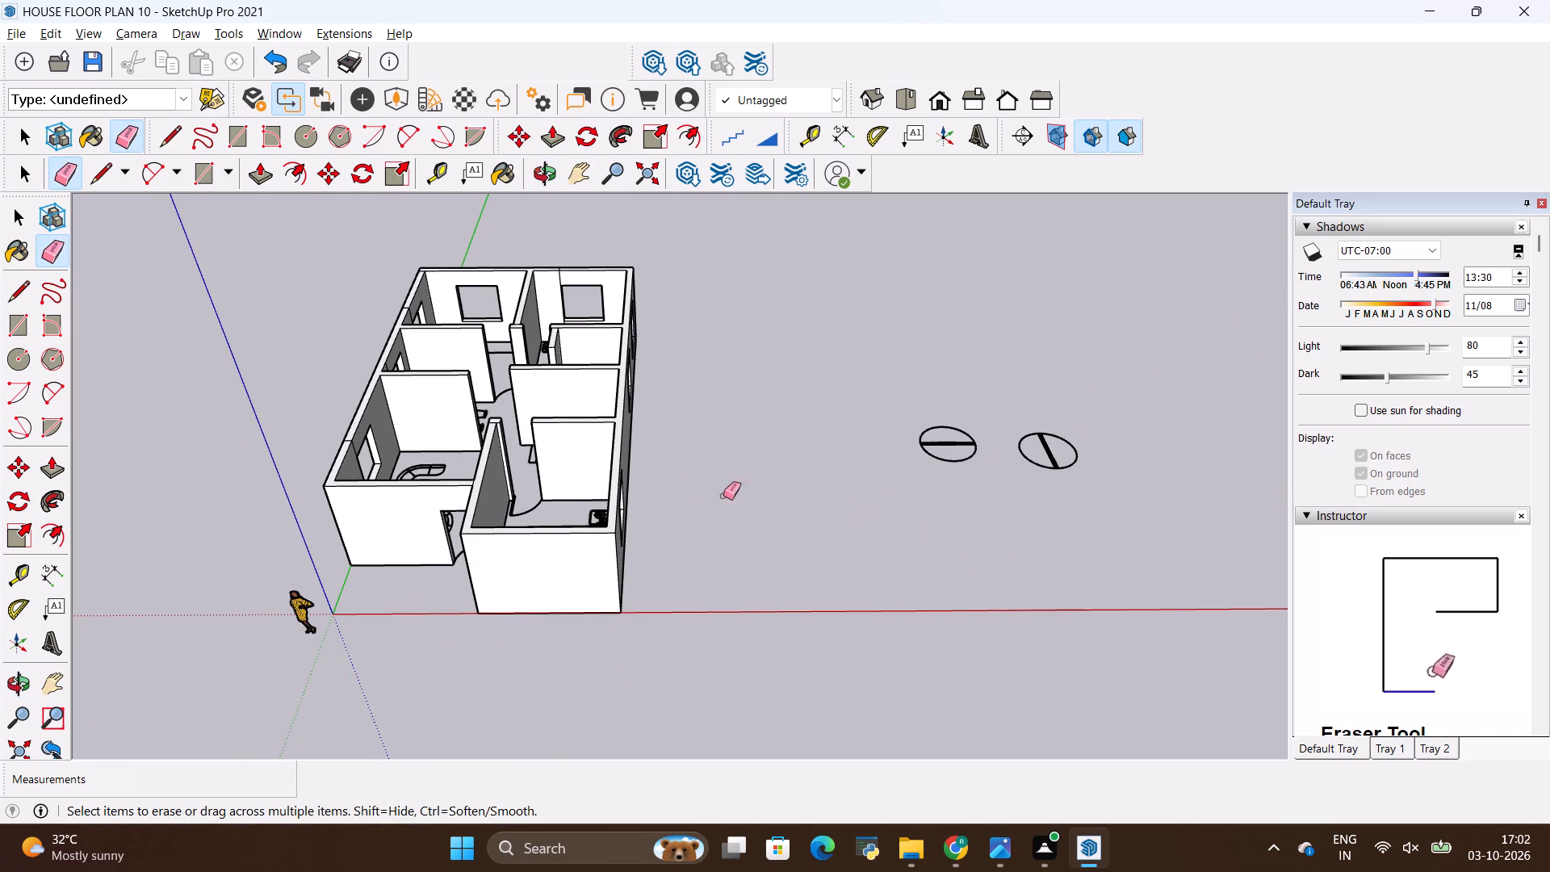
middle_drag(843, 501, 308, 456)
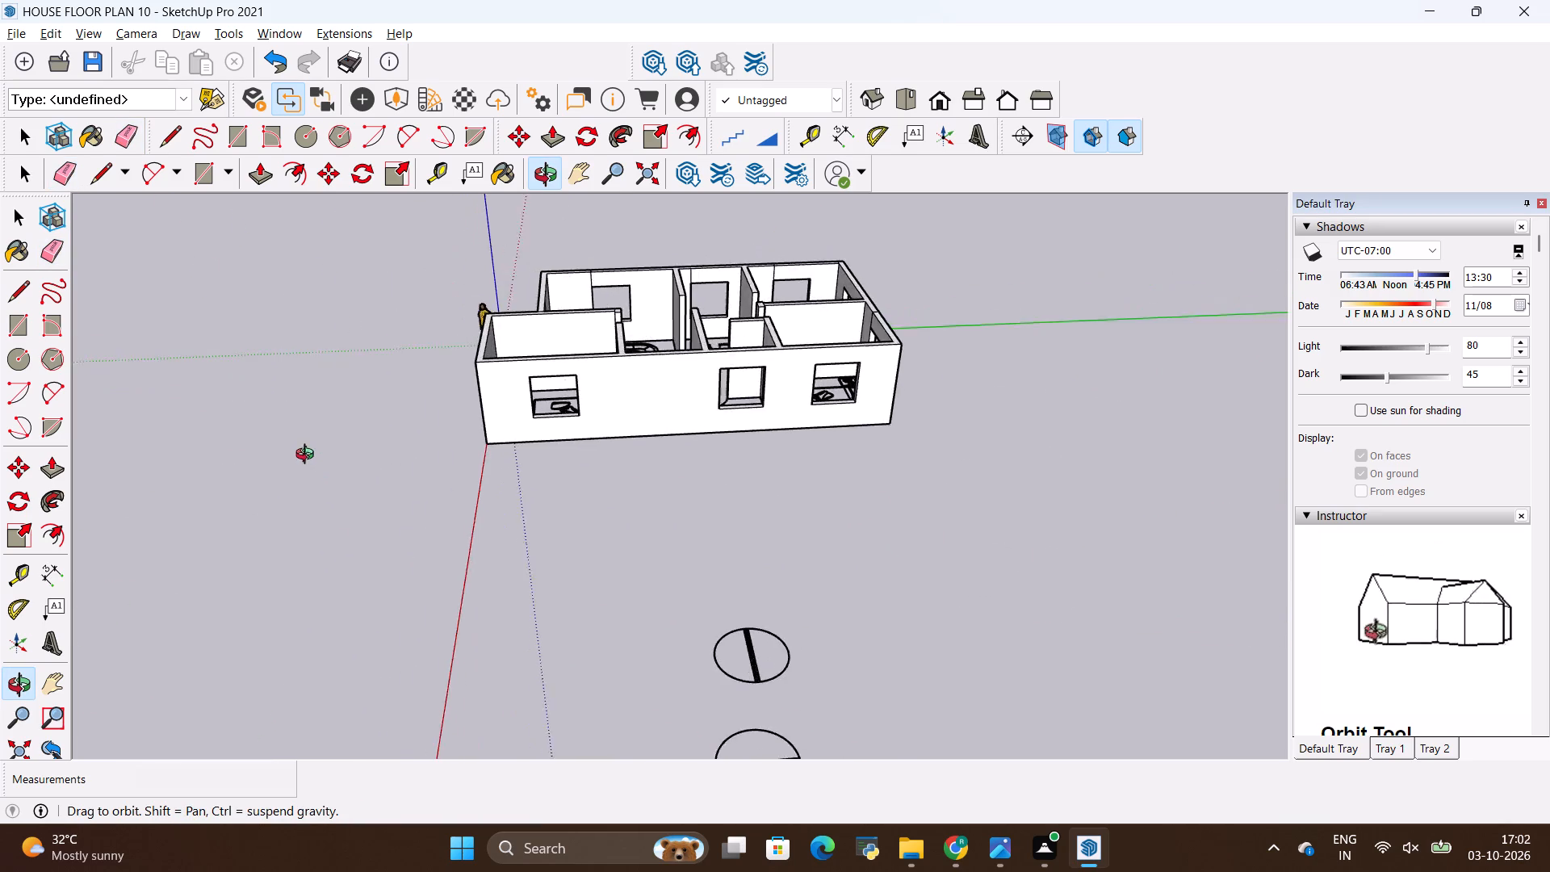
middle_drag(308, 456, 838, 479)
middle_drag(274, 514, 881, 502)
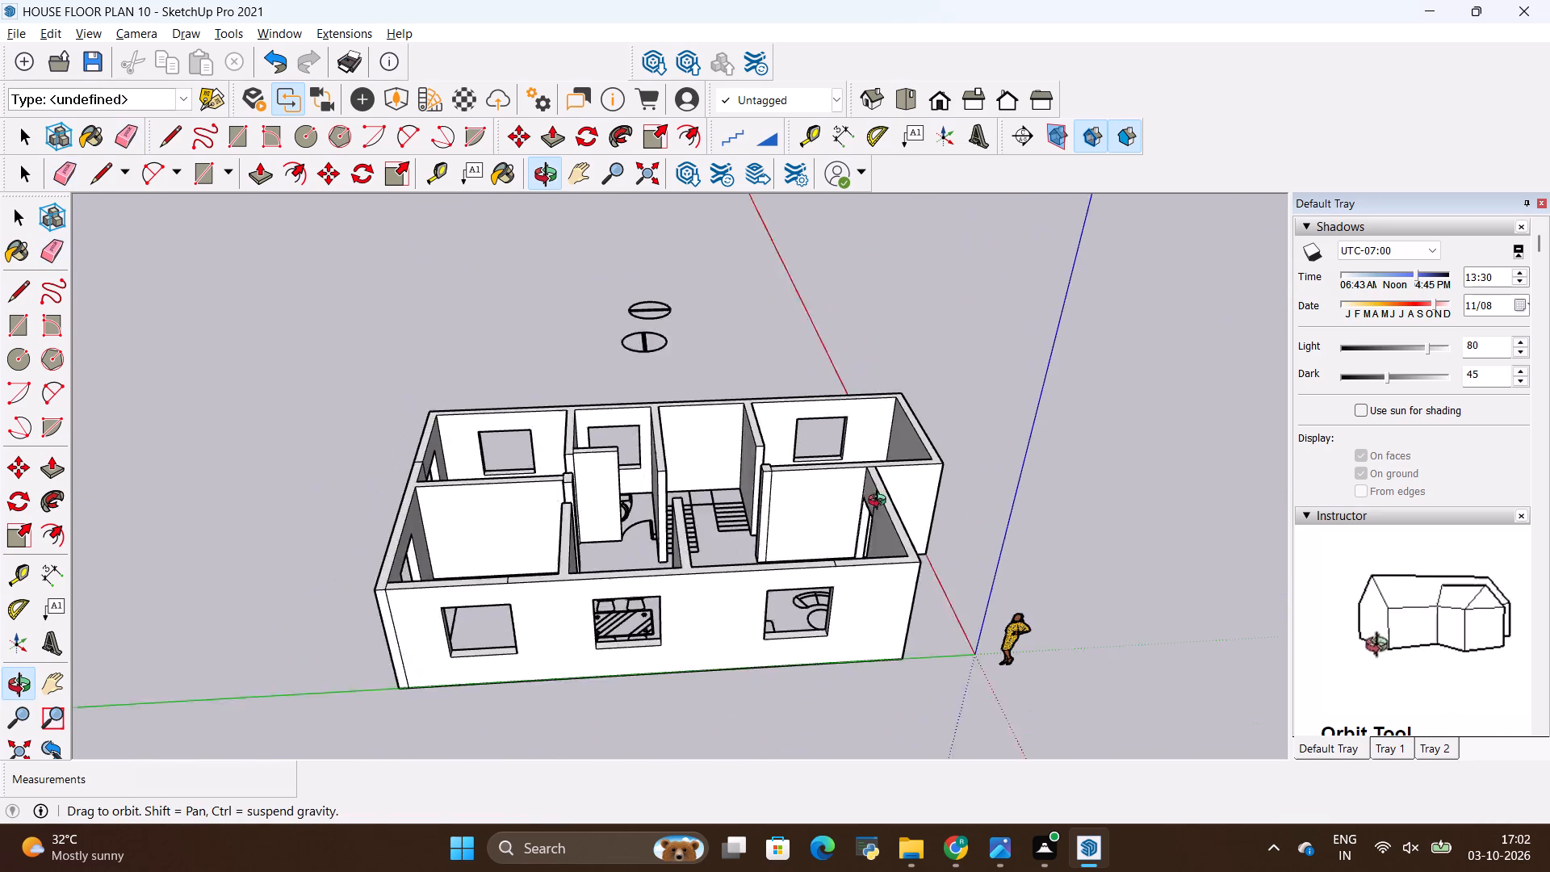
middle_drag(881, 502, 886, 500)
middle_drag(235, 547, 722, 501)
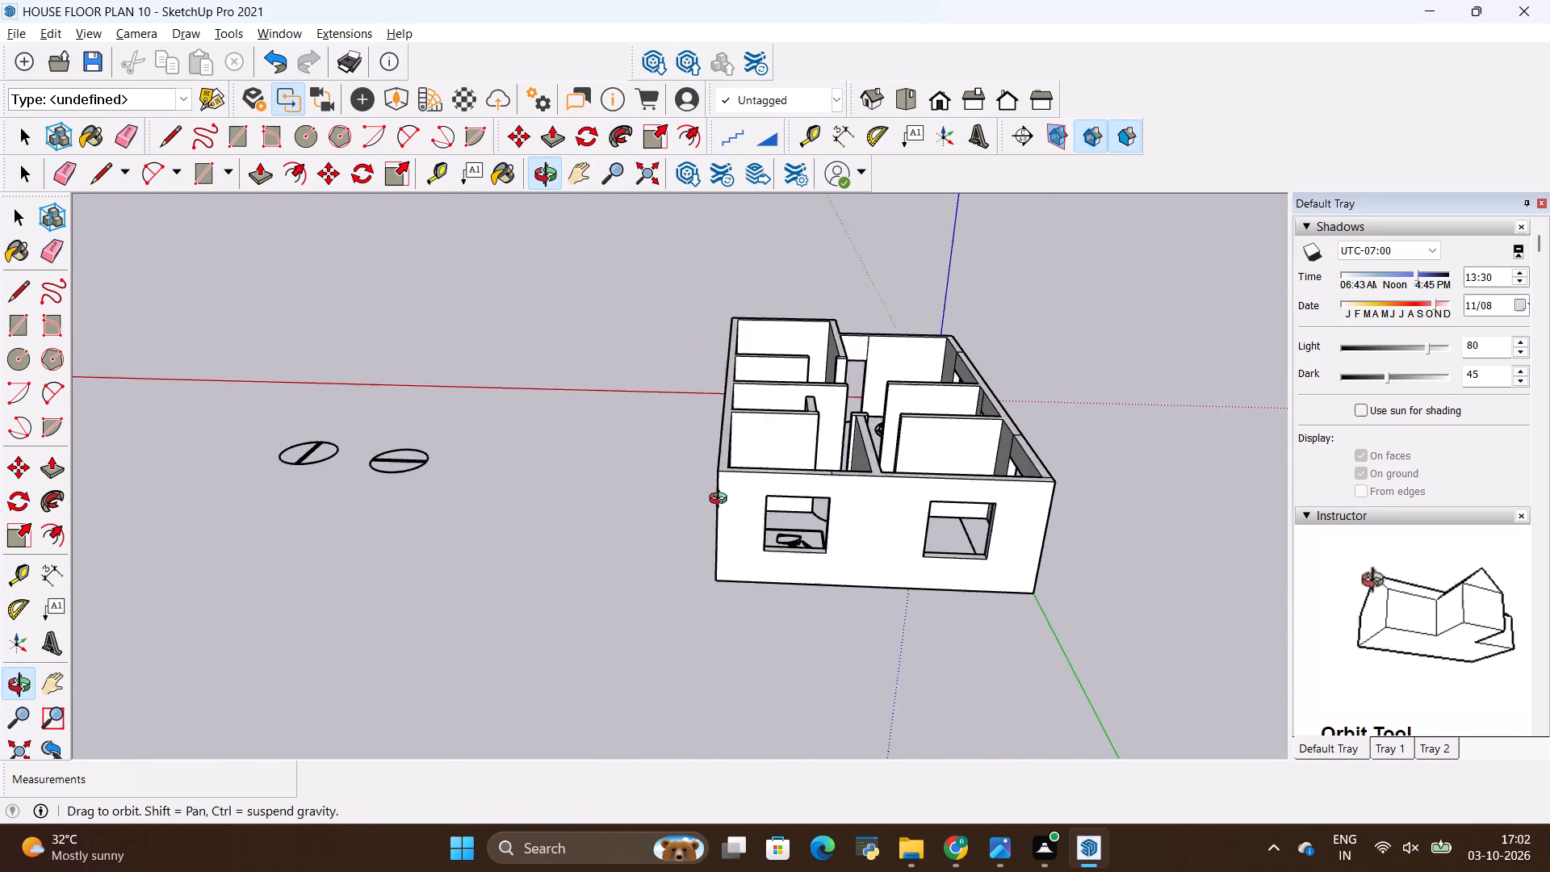
middle_drag(722, 501, 226, 542)
middle_drag(226, 542, 319, 634)
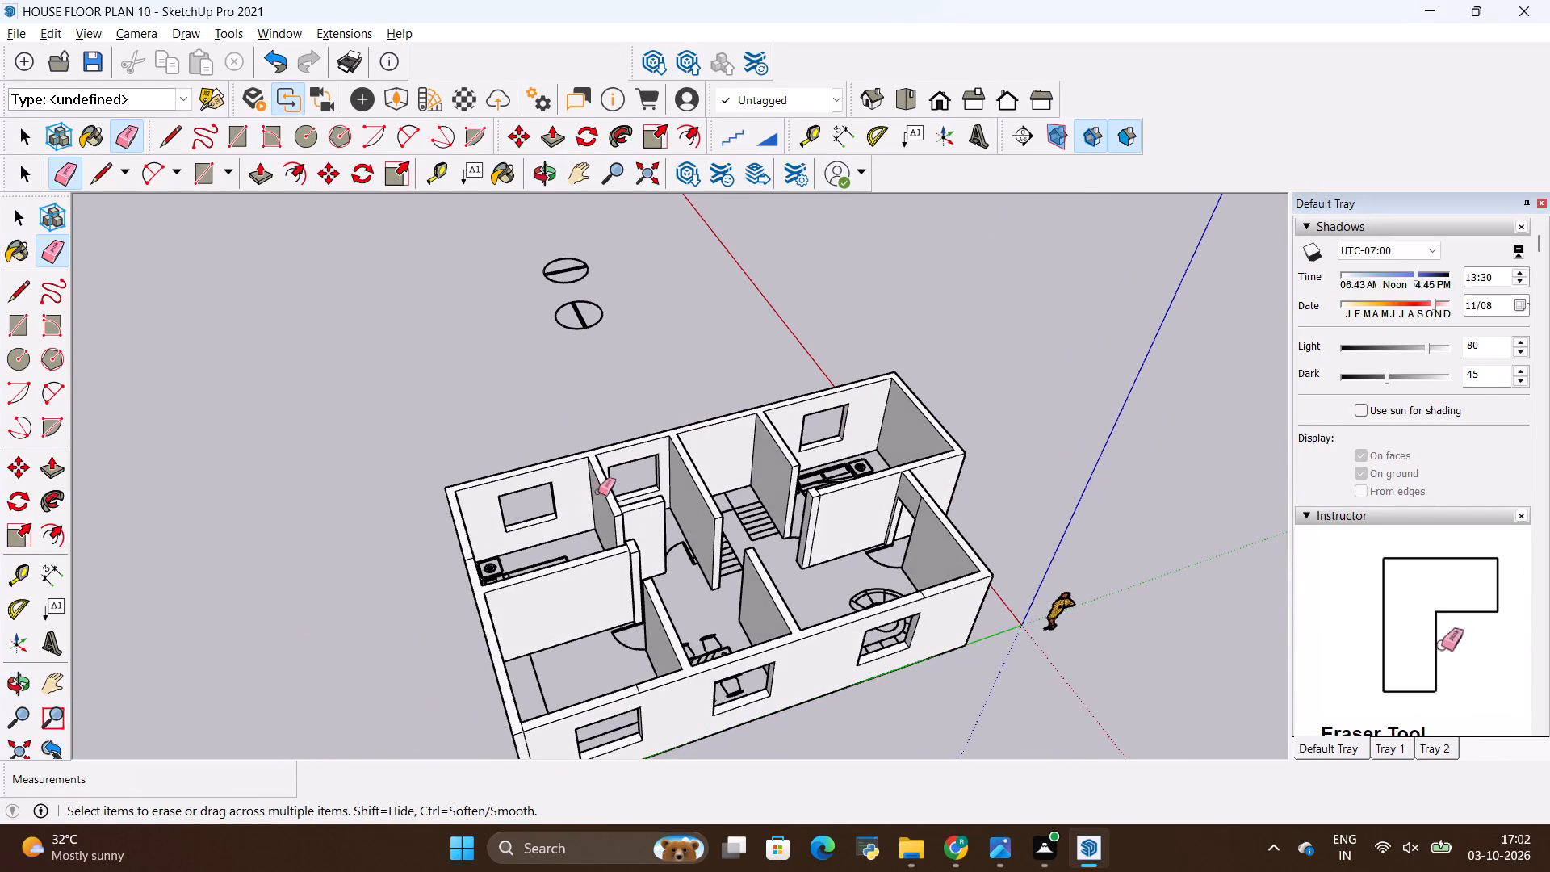
Copy the top edge of the toilet front wall's free end 3' down its end face to mark the door lintel.
scroll(677, 495, up, 12)
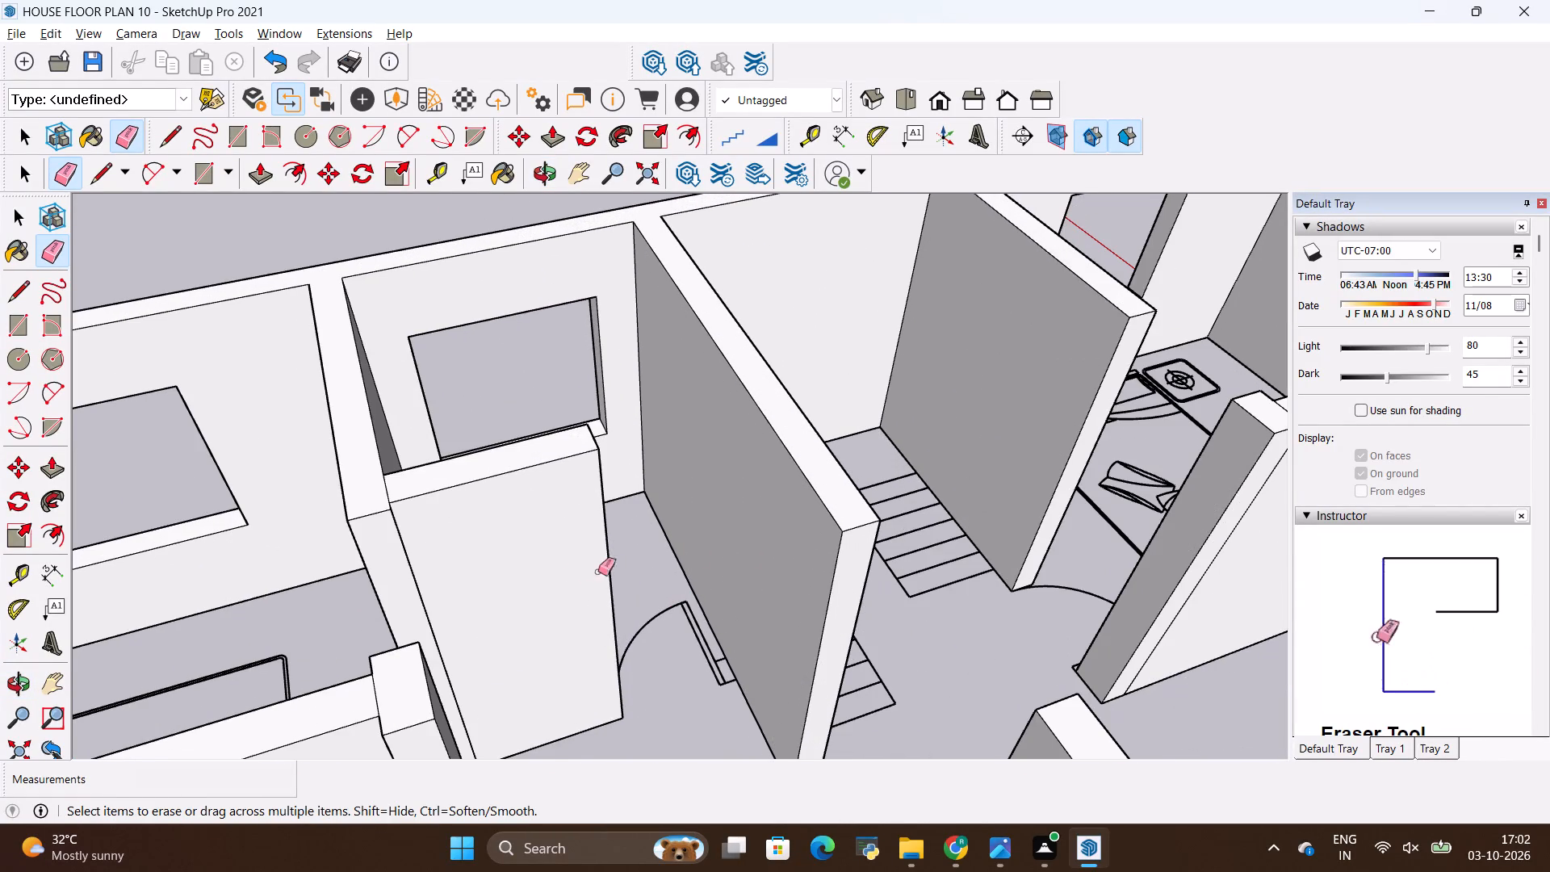
scroll(765, 576, up, 1)
middle_drag(766, 576, 363, 549)
scroll(417, 288, up, 3)
key(space)
scroll(423, 246, up, 2)
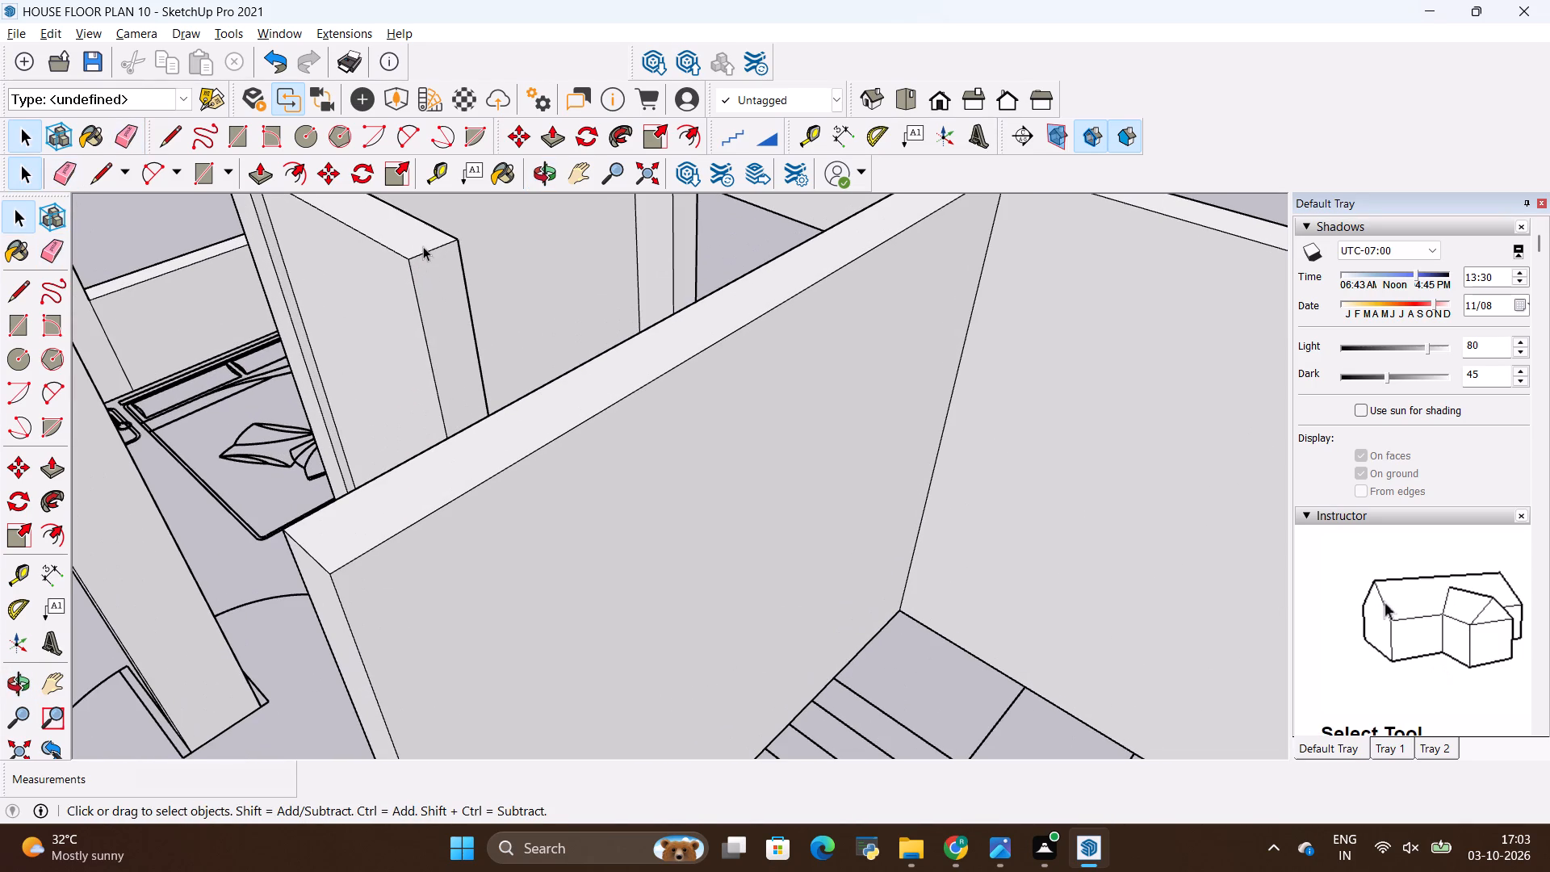
click(425, 251)
key(m)
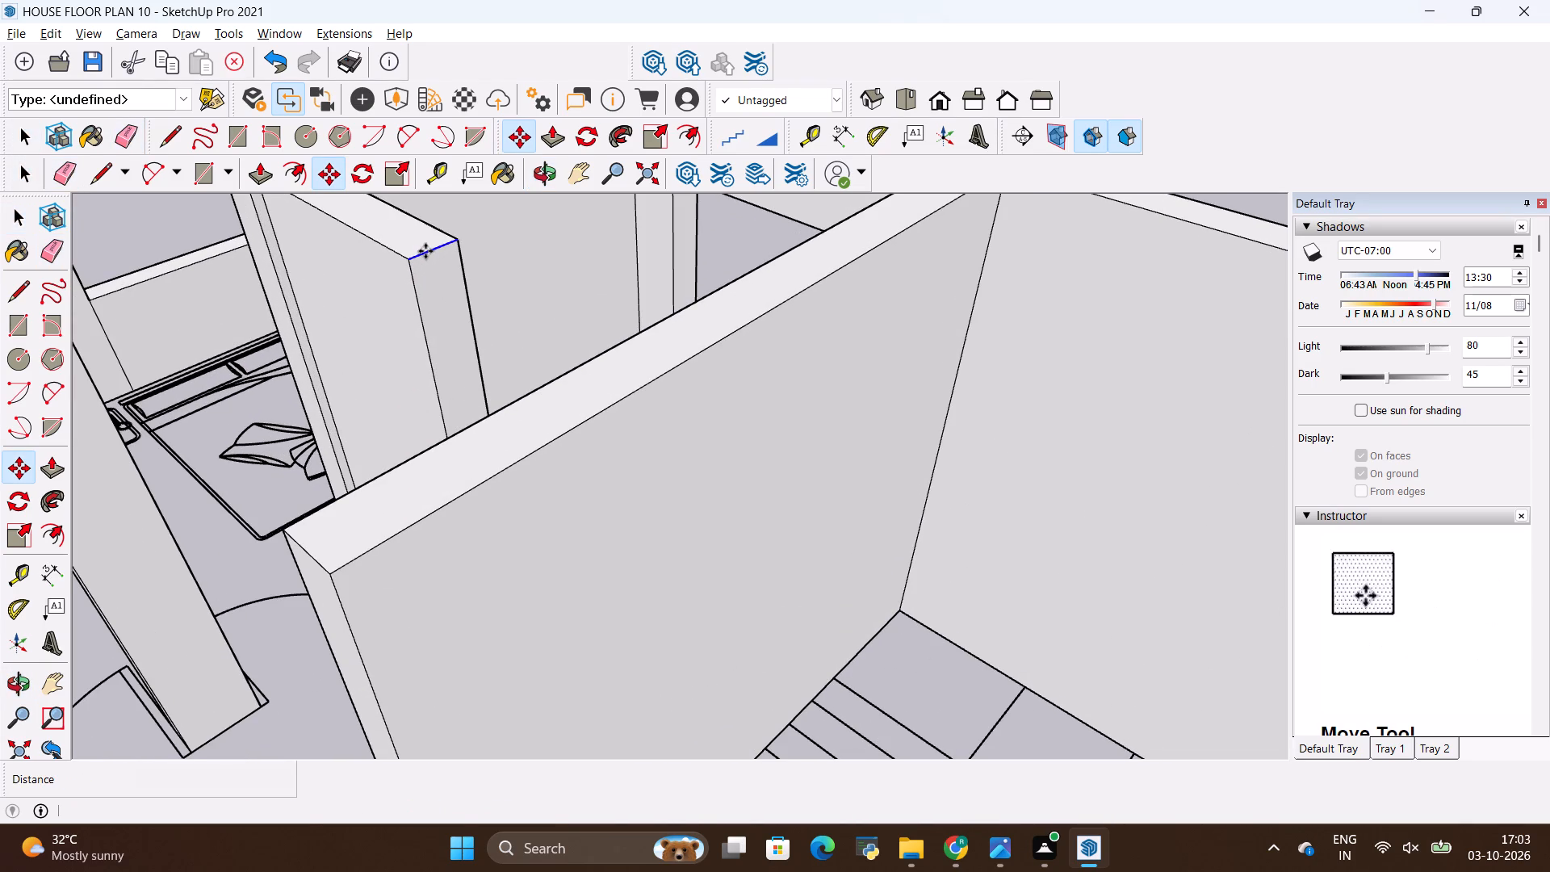
click(429, 254)
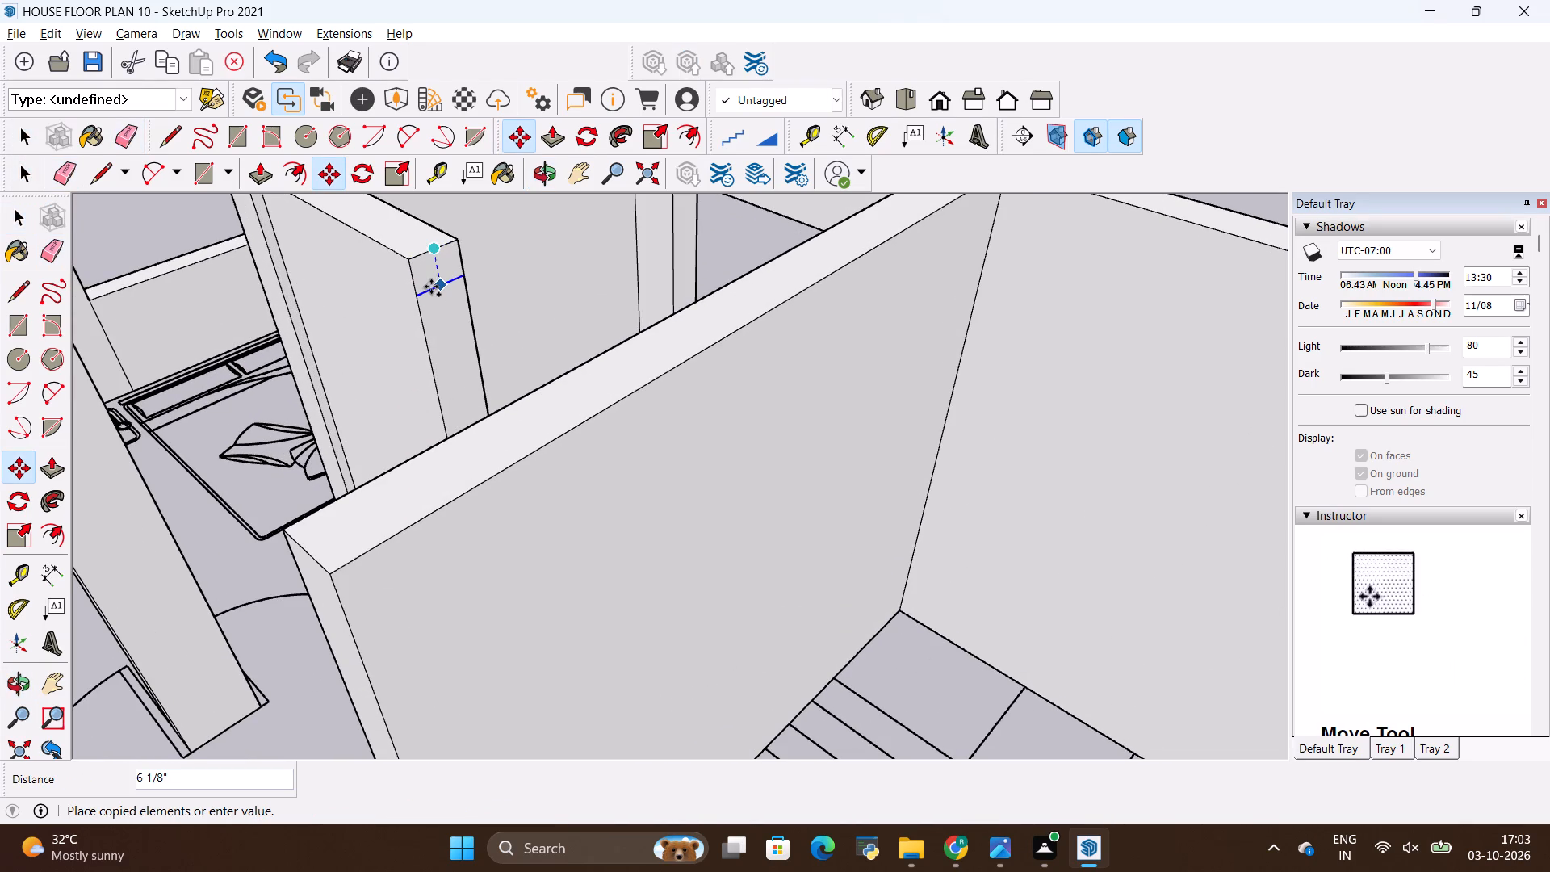
key(BackSpace)
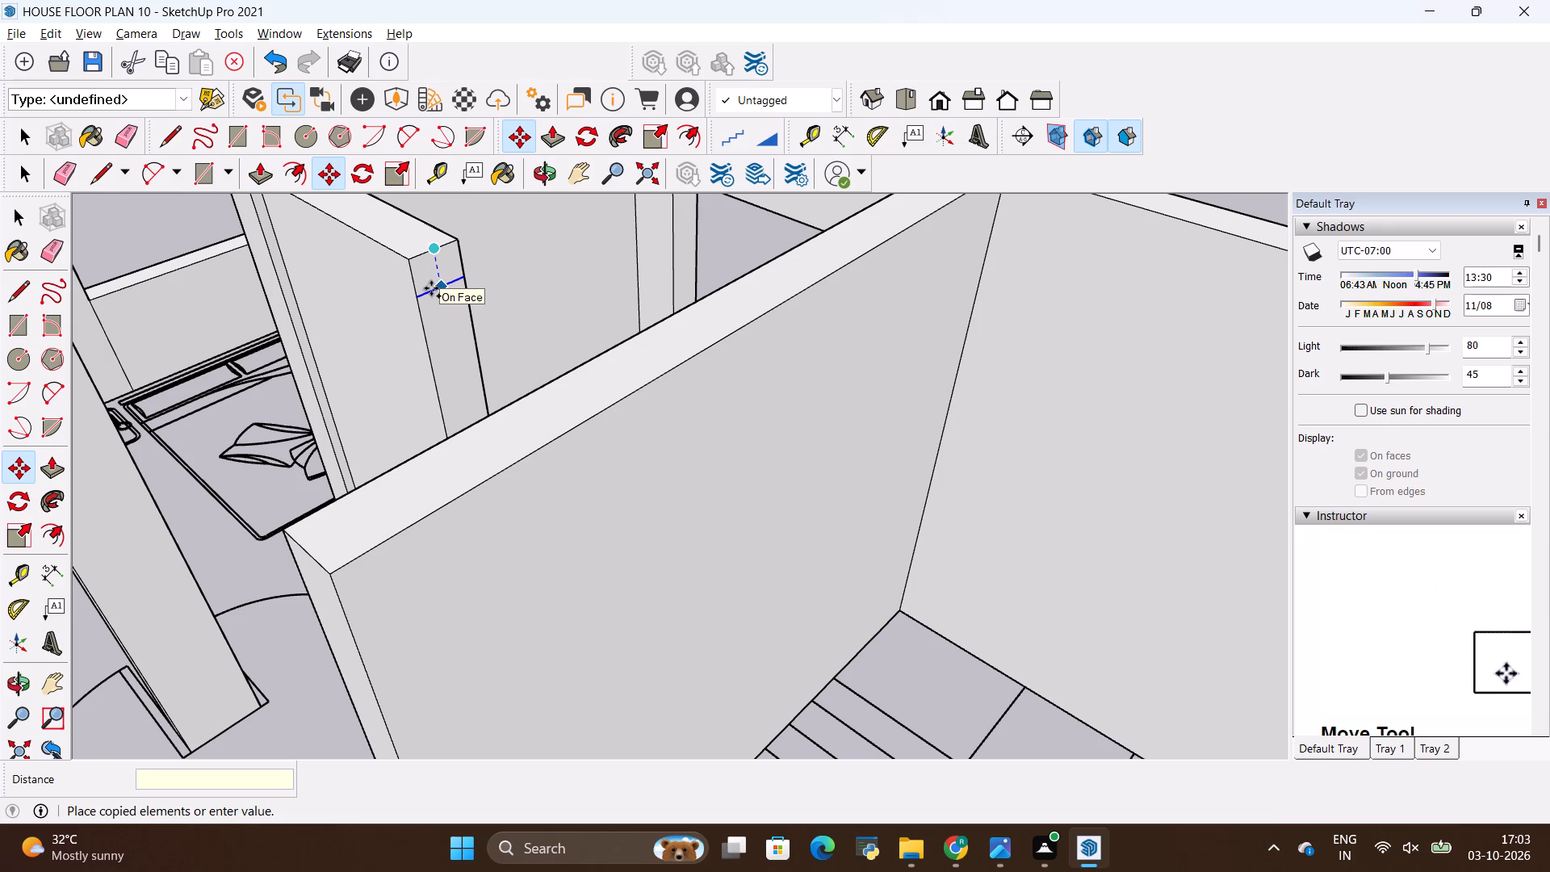
text(3')
key(Return)
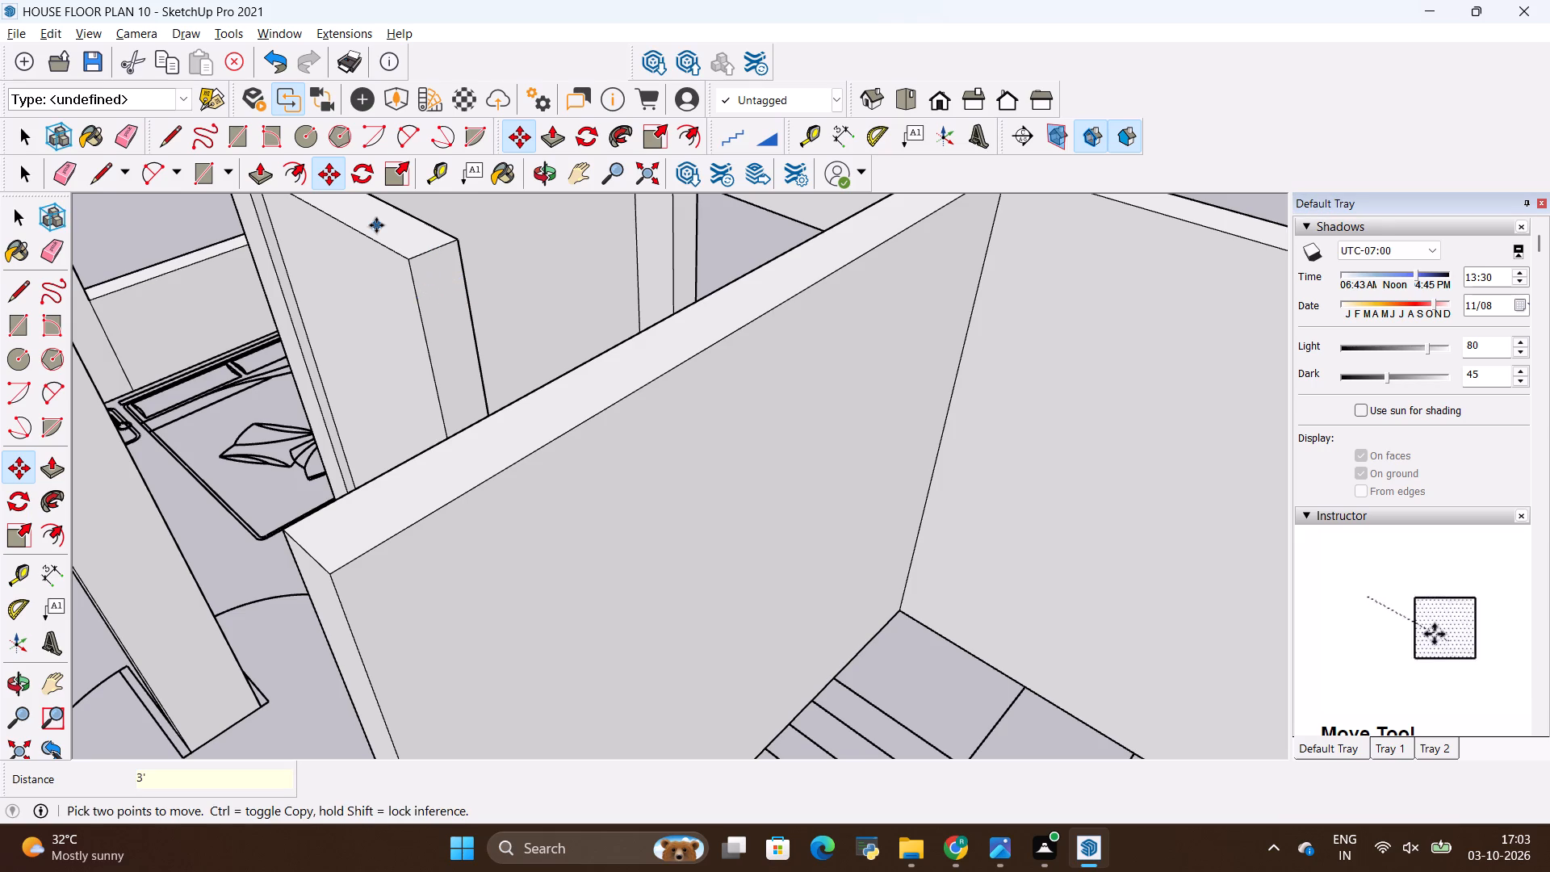
Push/Pull the upper 3' of that wall end 3' 4" across the toilet doorway to the opposite wall.
key(p)
click(423, 279)
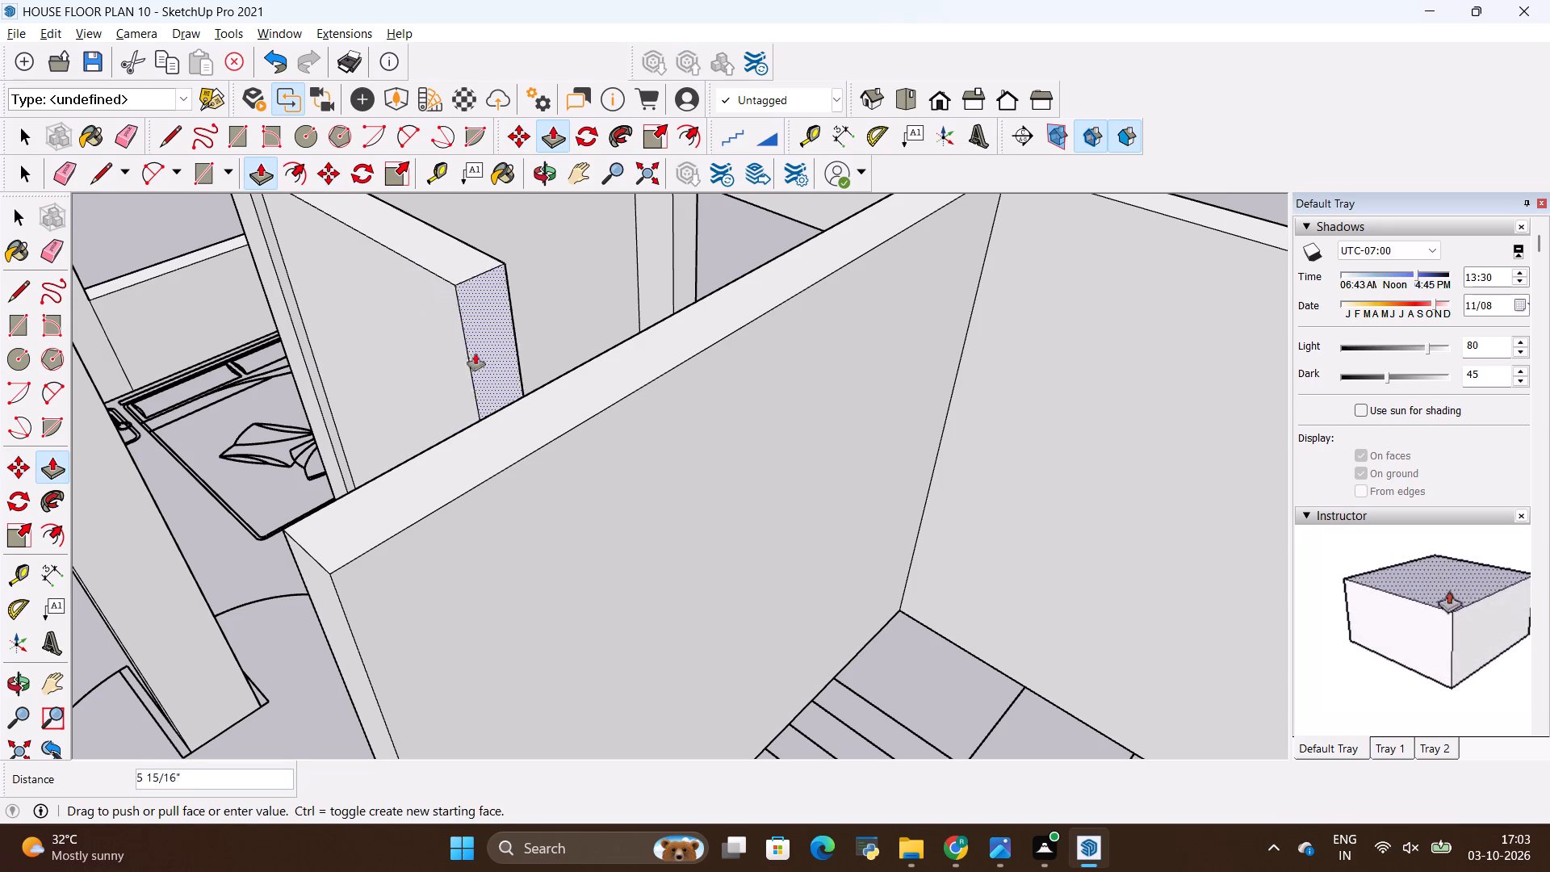
click(604, 352)
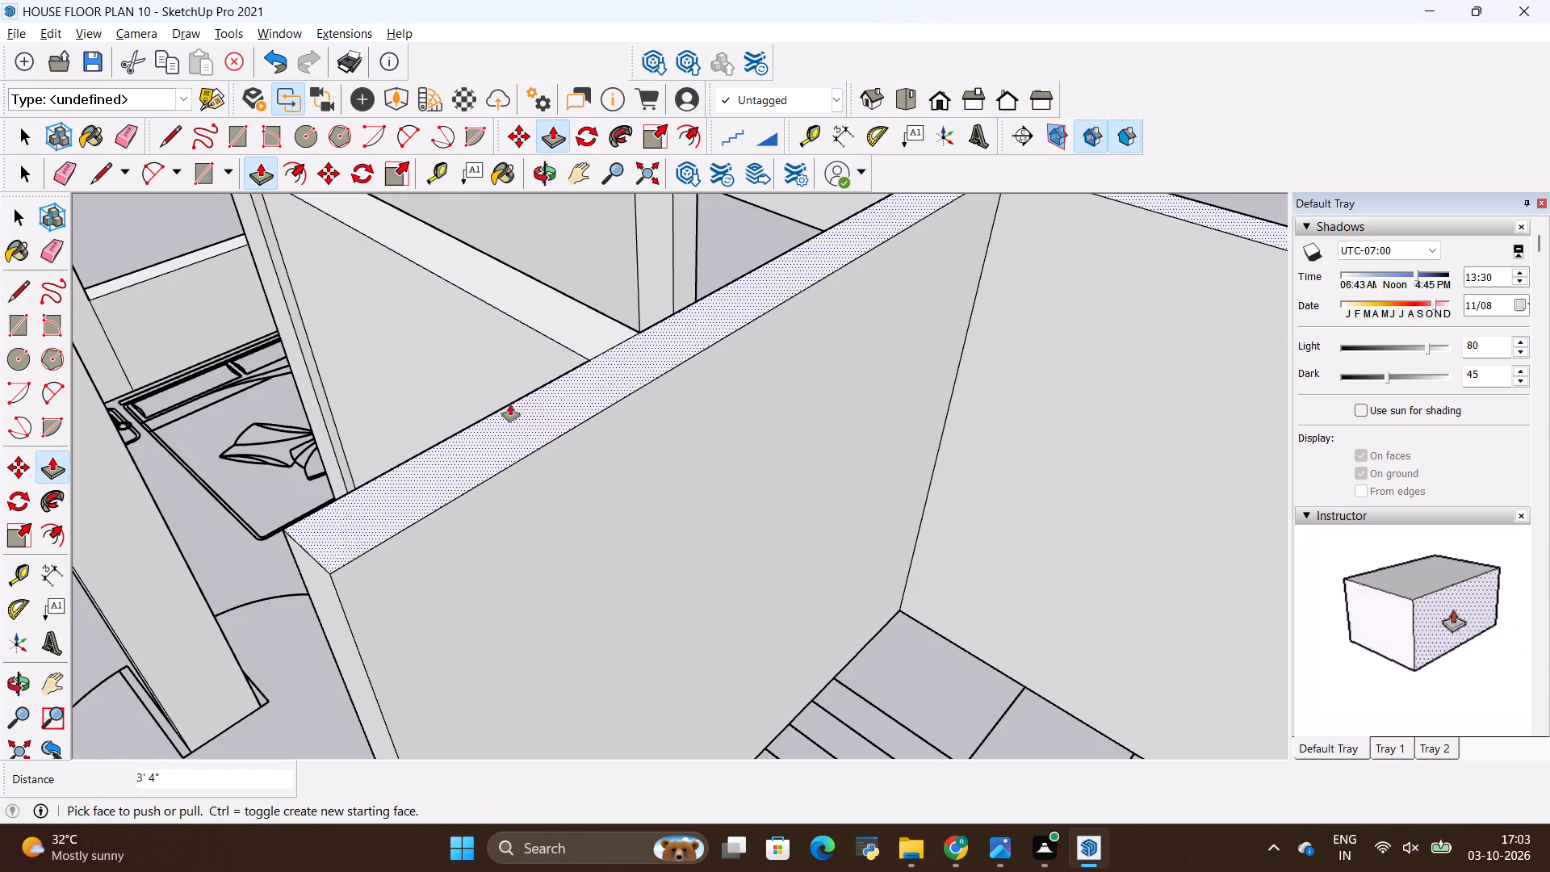
Draw a rectangle over the small wall stub on the floor plan at the hinge side of the toilet door.
scroll(510, 405, down, 4)
middle_drag(480, 407, 802, 406)
scroll(677, 346, down, 5)
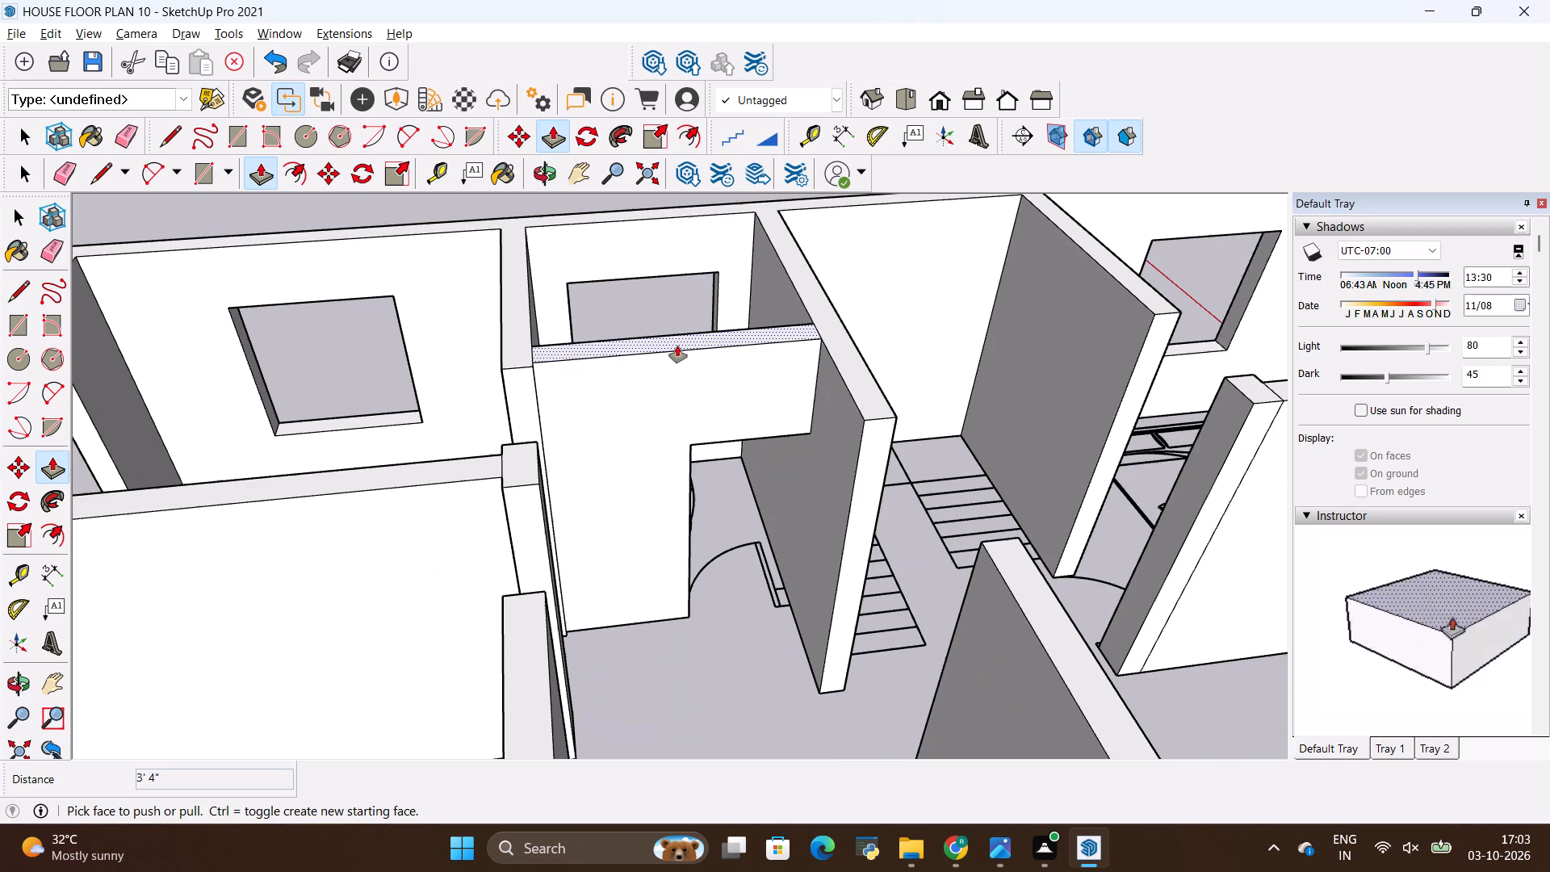
scroll(777, 586, up, 6)
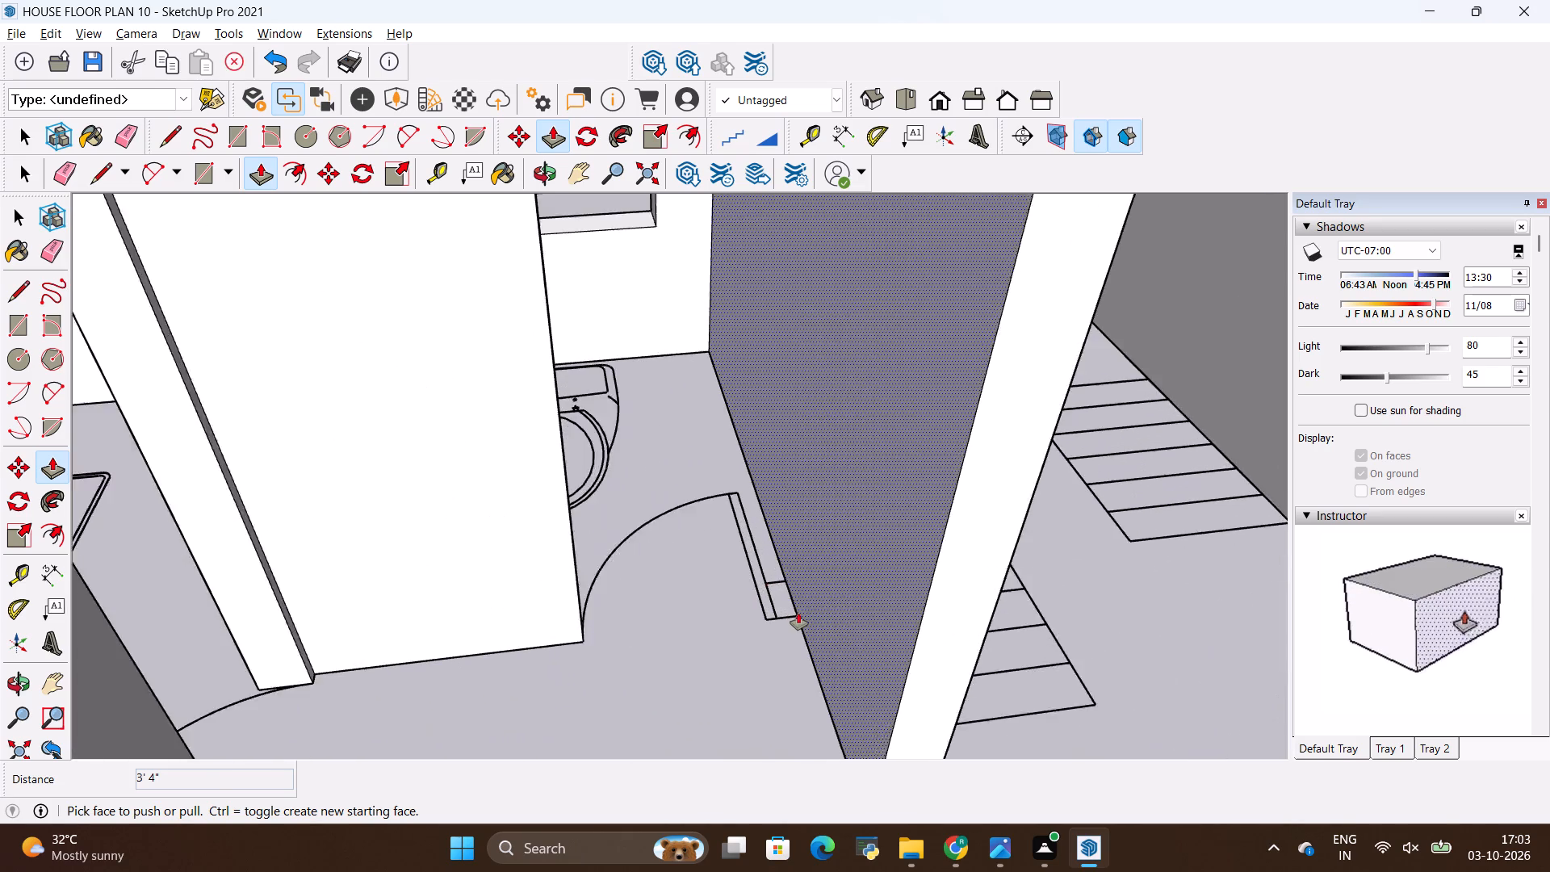
scroll(798, 613, up, 5)
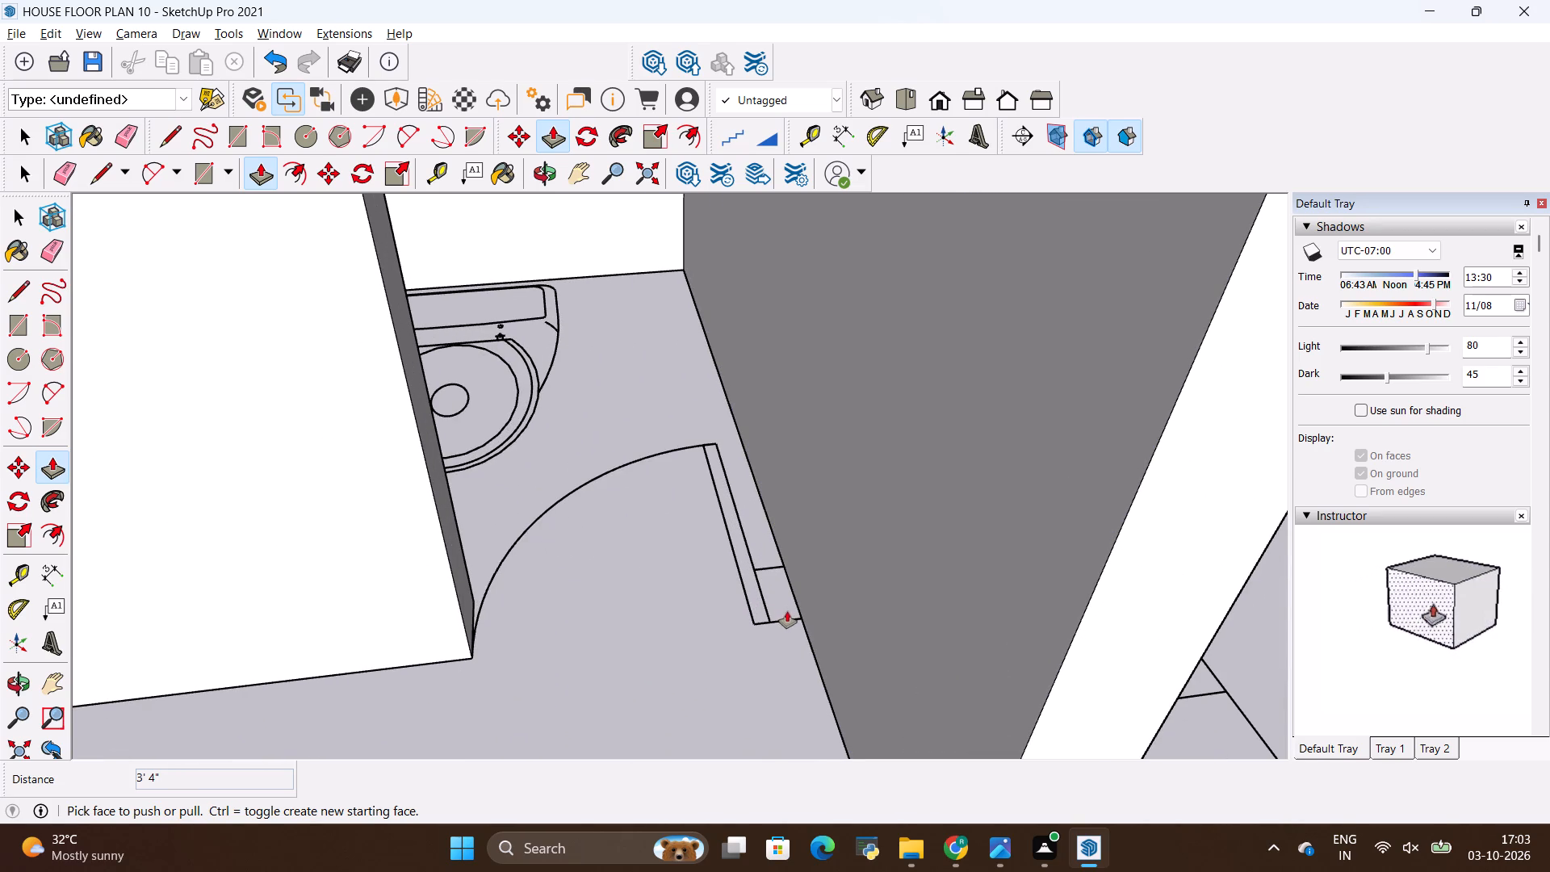
scroll(791, 601, up, 3)
key(r)
click(746, 557)
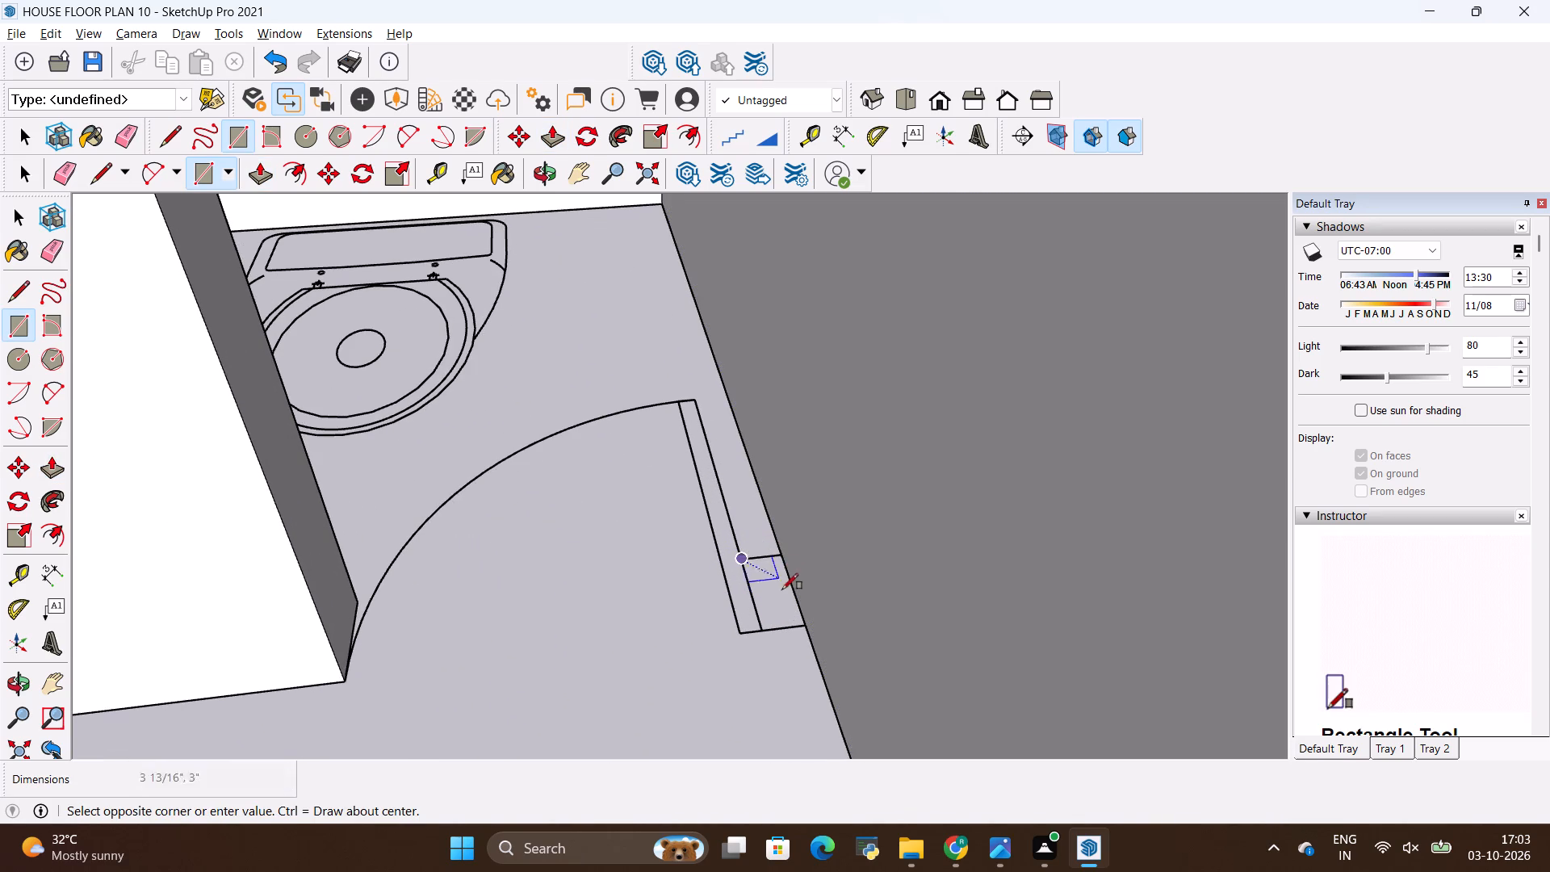
click(802, 621)
Push/Pull the wall stub rectangle up 7' to the underside of the toilet door lintel.
key(p)
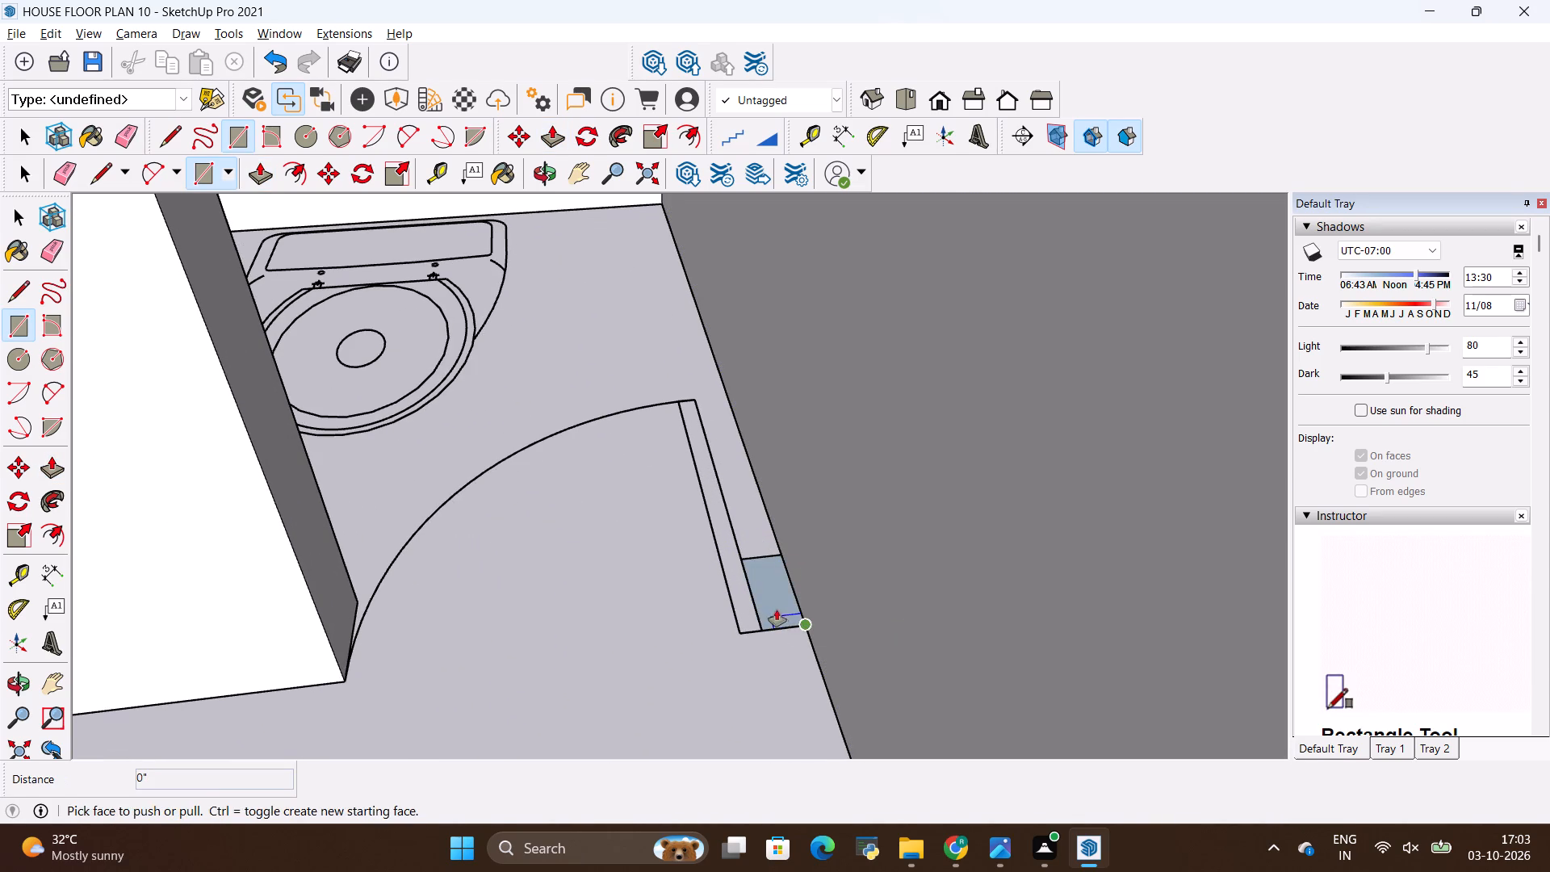
click(774, 602)
scroll(463, 534, down, 15)
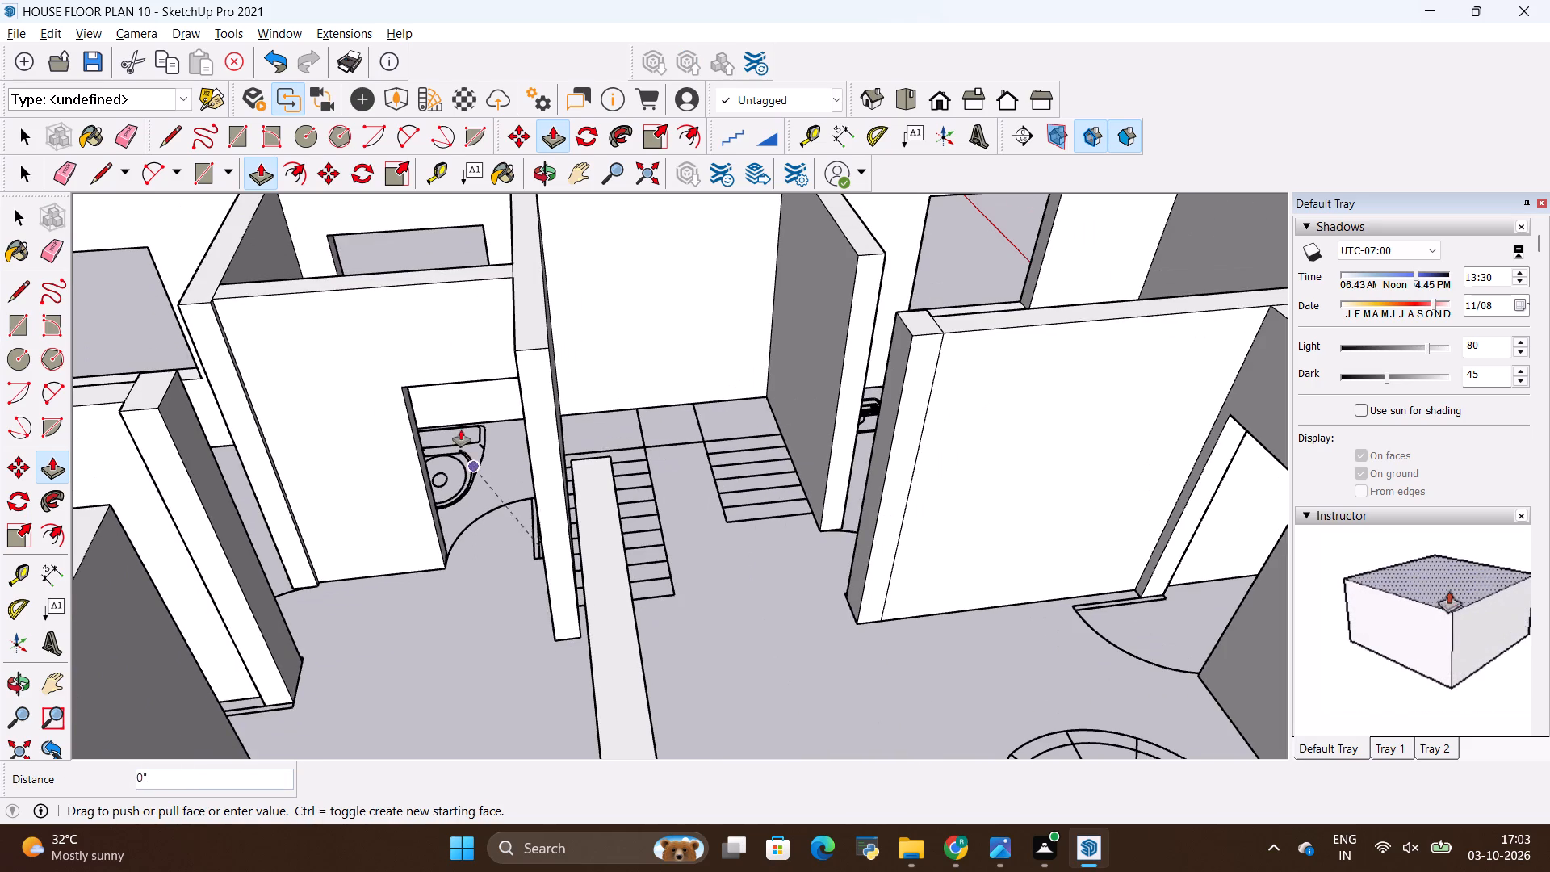
middle_drag(520, 278, 640, 303)
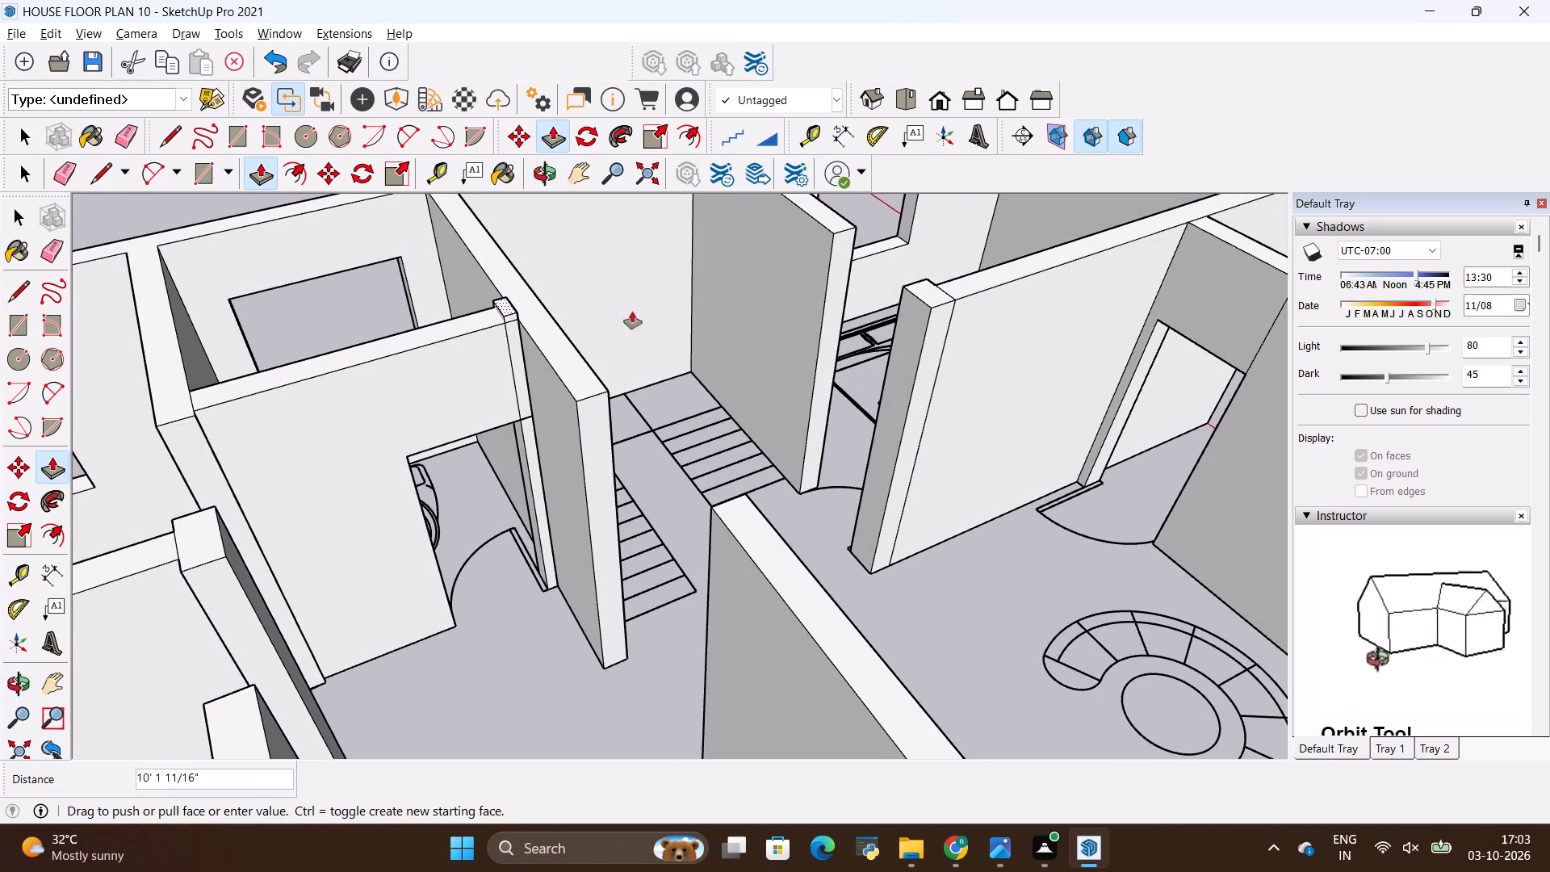
scroll(526, 402, up, 6)
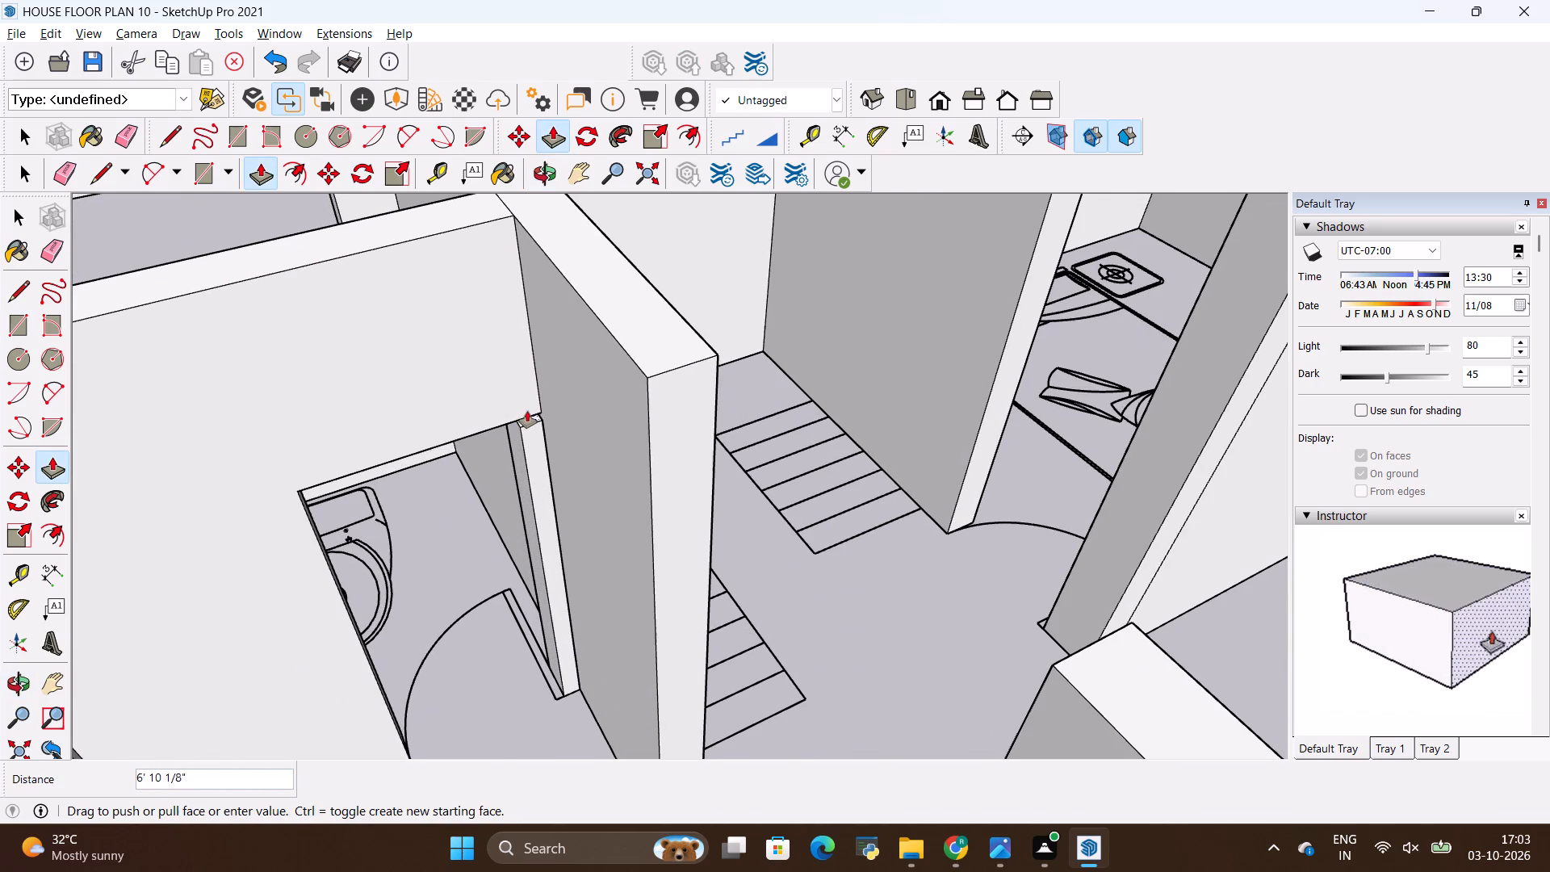
click(545, 407)
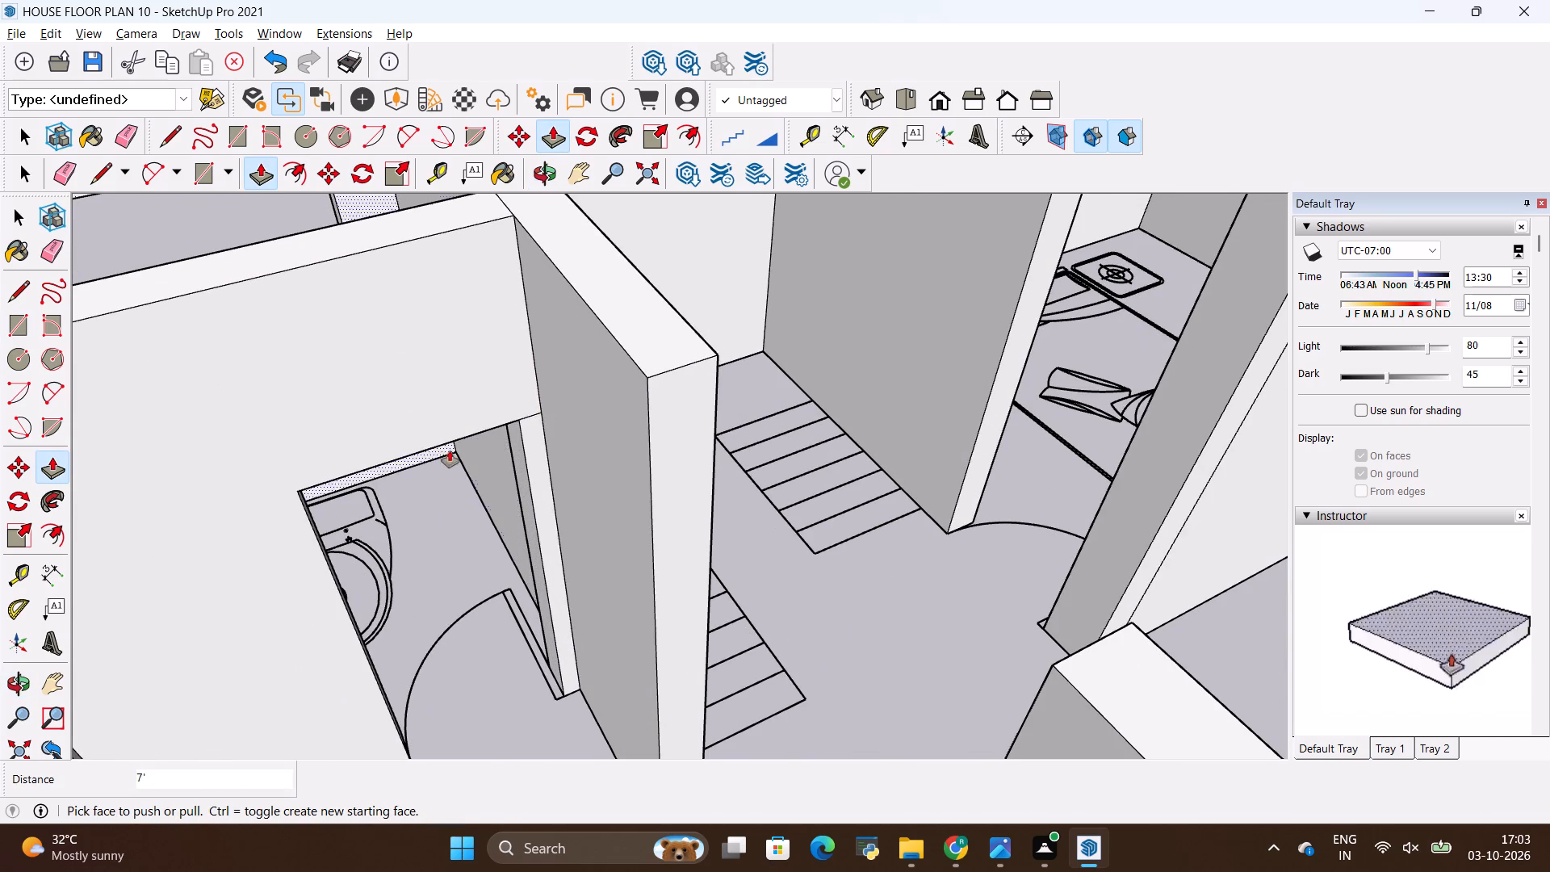
Erase the seam where the raised wall stub meets the toilet door lintel.
scroll(466, 454, down, 5)
scroll(509, 437, up, 12)
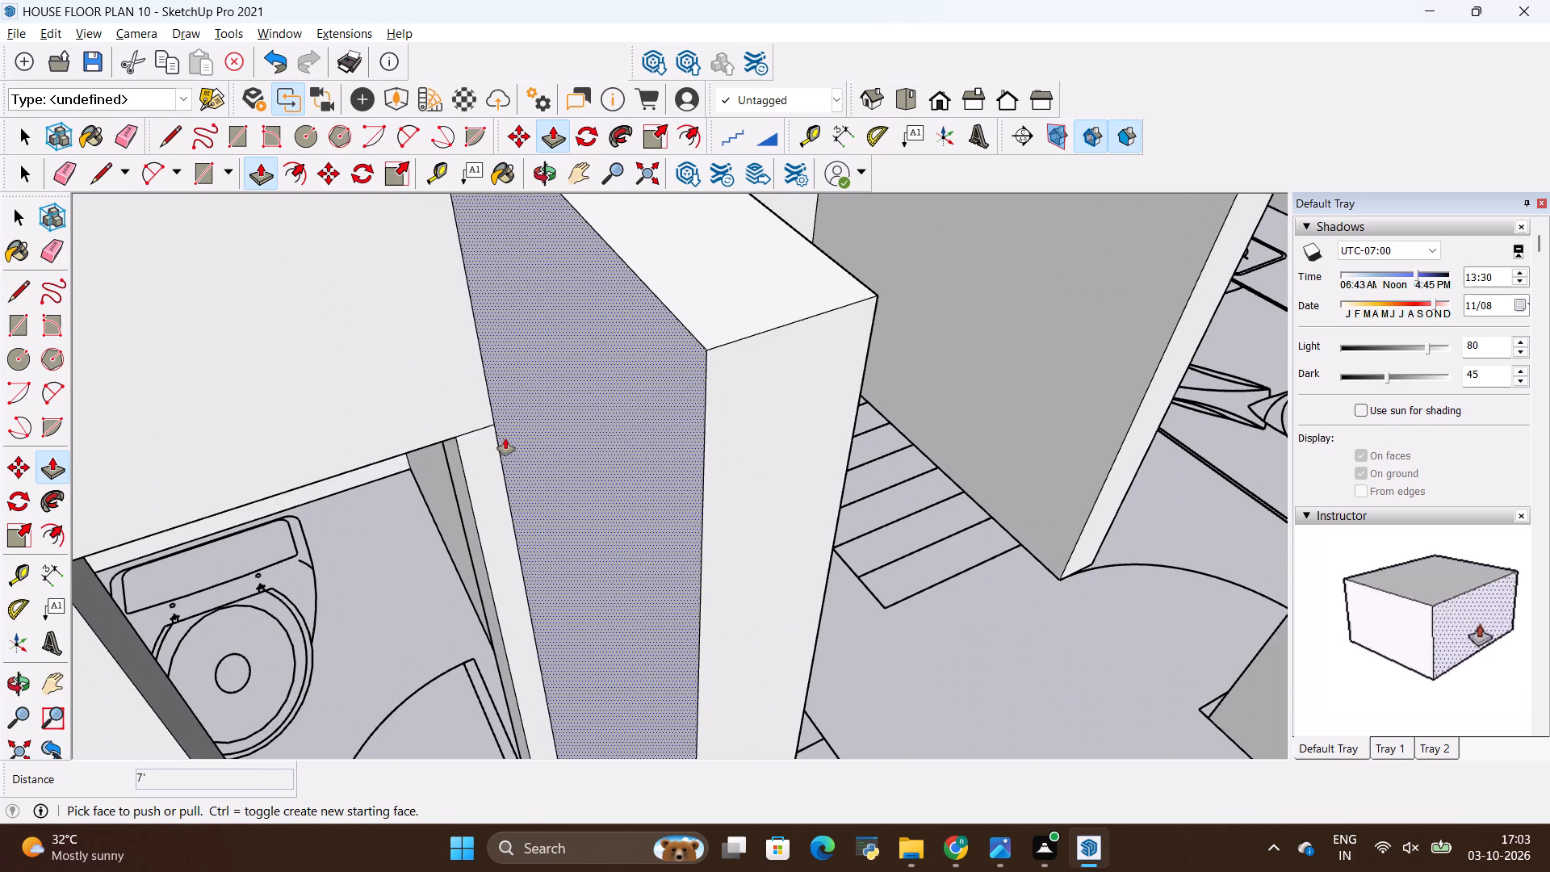
key(e)
drag(480, 410, 480, 431)
scroll(484, 457, down, 10)
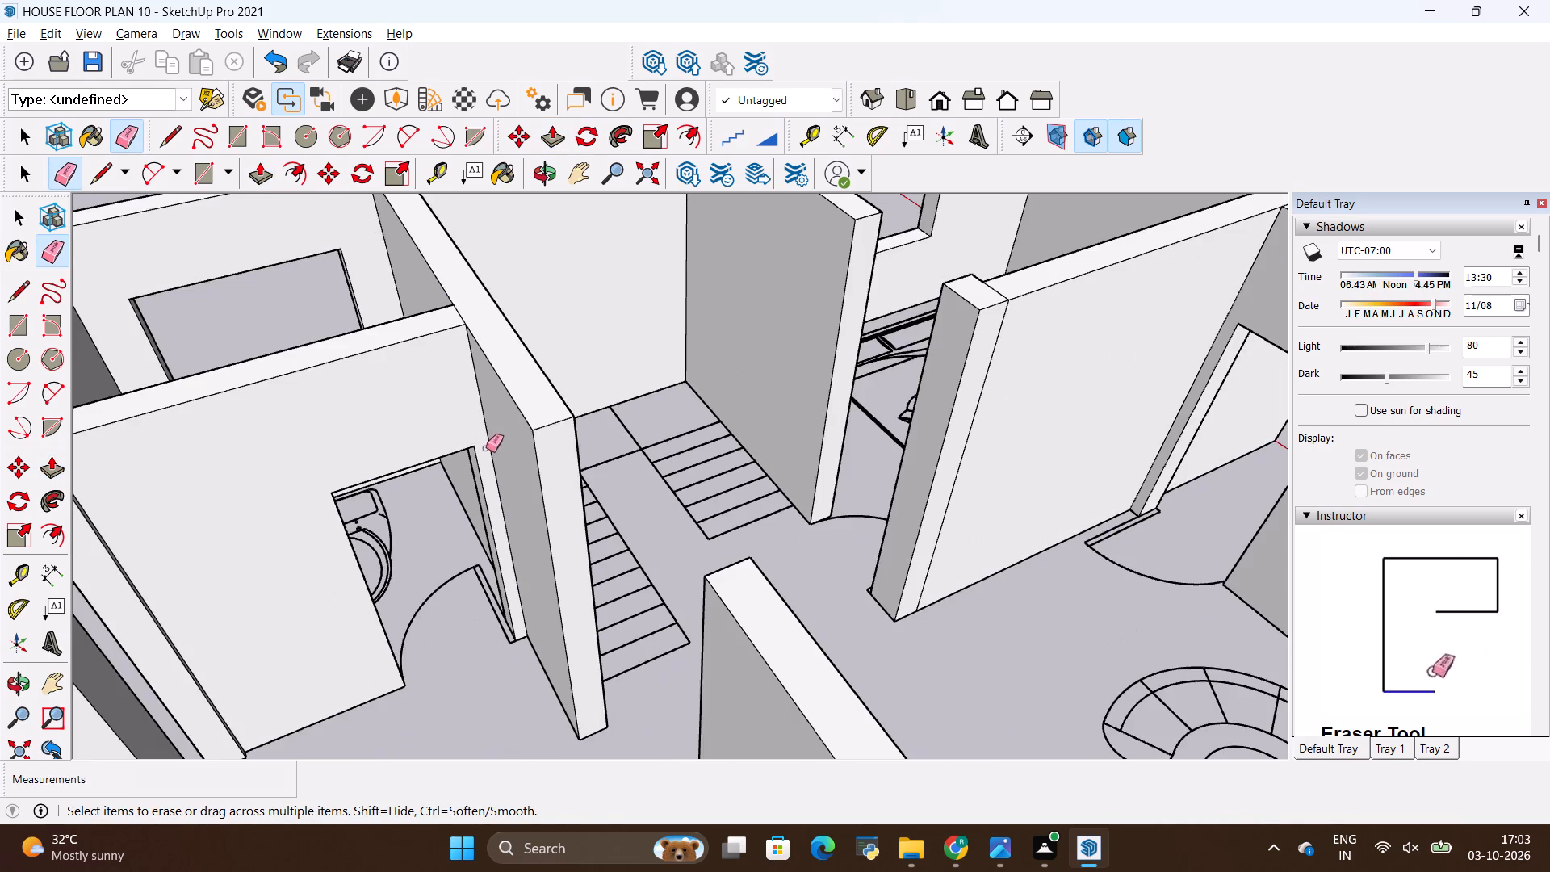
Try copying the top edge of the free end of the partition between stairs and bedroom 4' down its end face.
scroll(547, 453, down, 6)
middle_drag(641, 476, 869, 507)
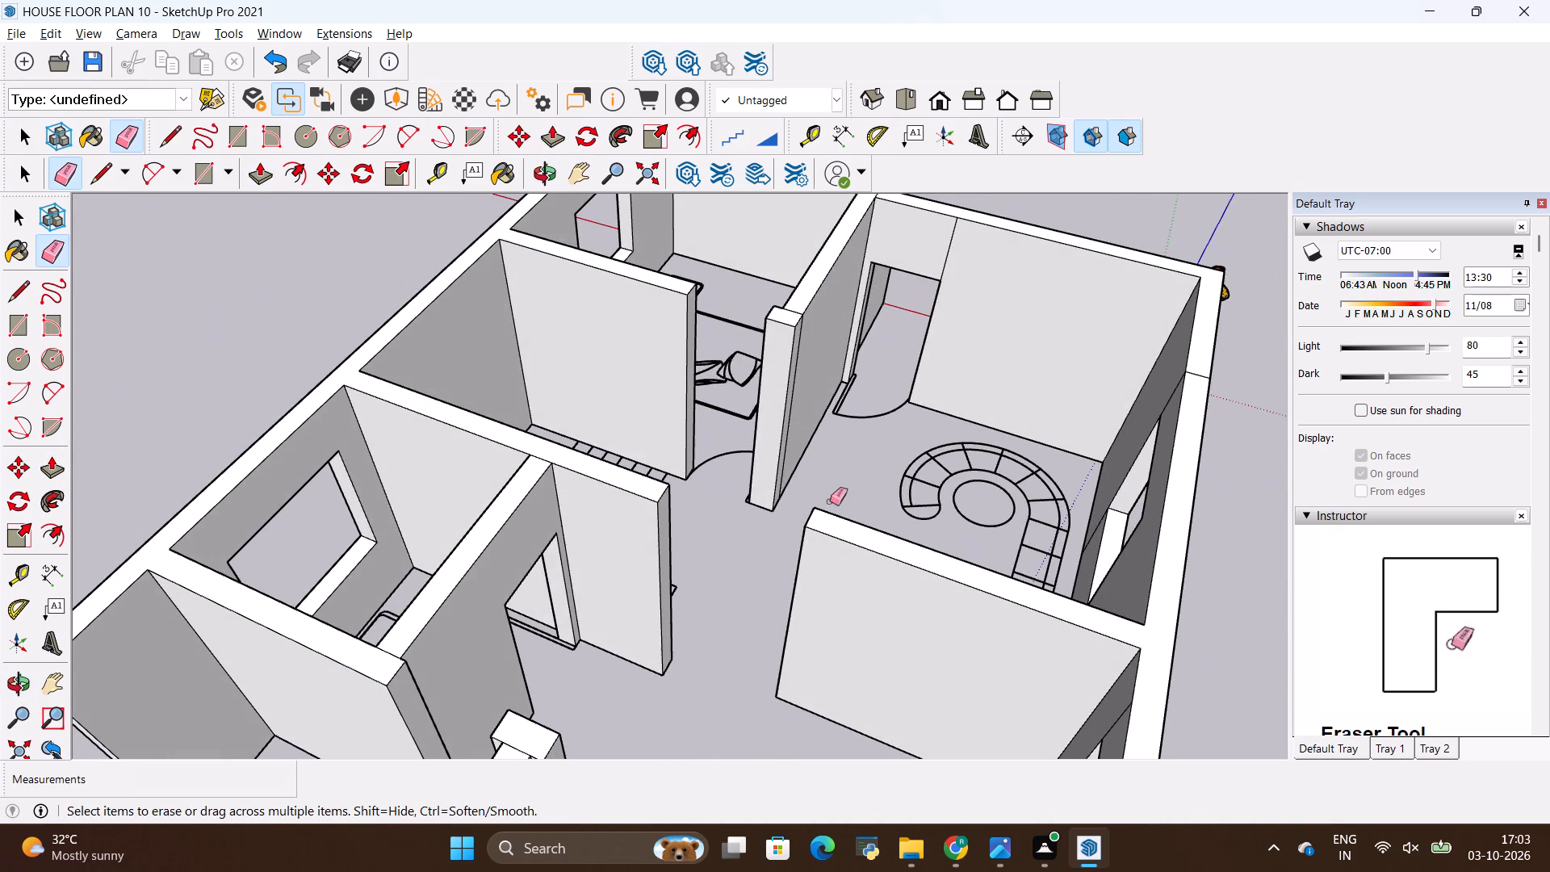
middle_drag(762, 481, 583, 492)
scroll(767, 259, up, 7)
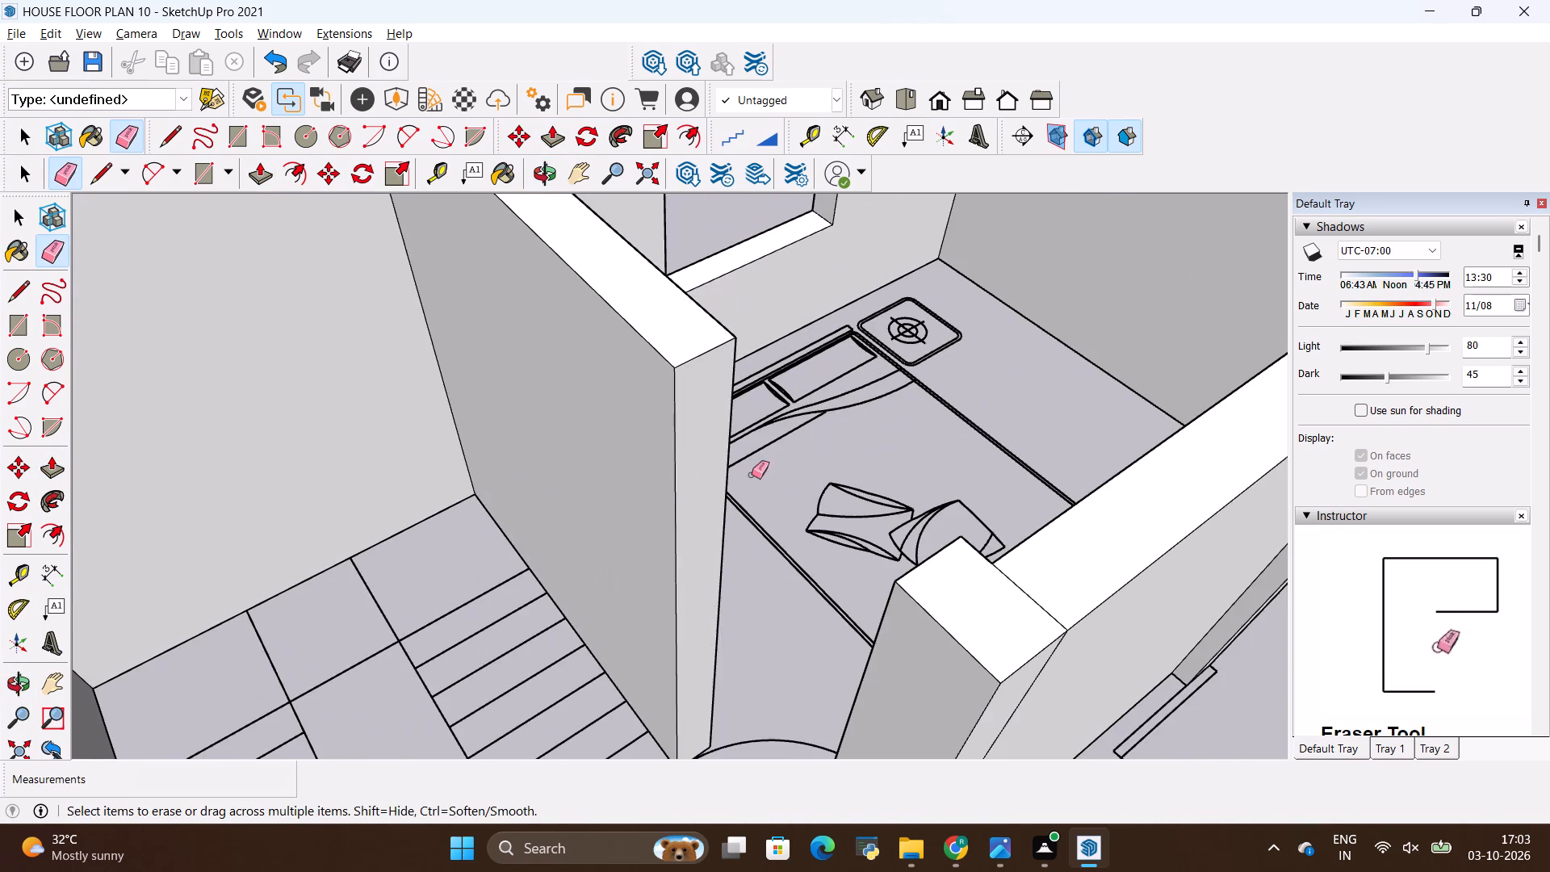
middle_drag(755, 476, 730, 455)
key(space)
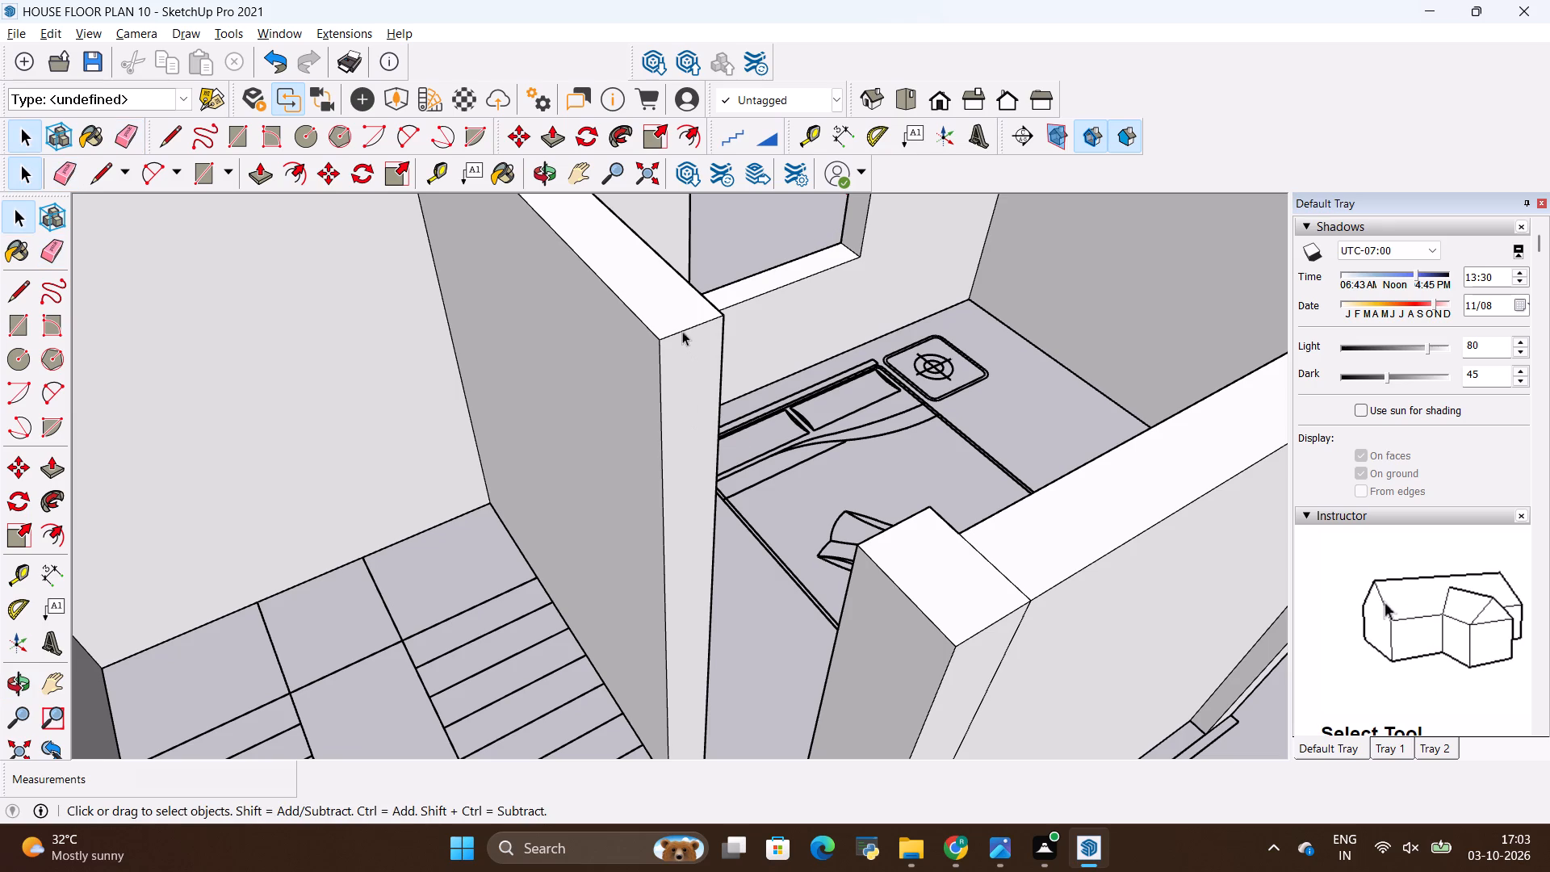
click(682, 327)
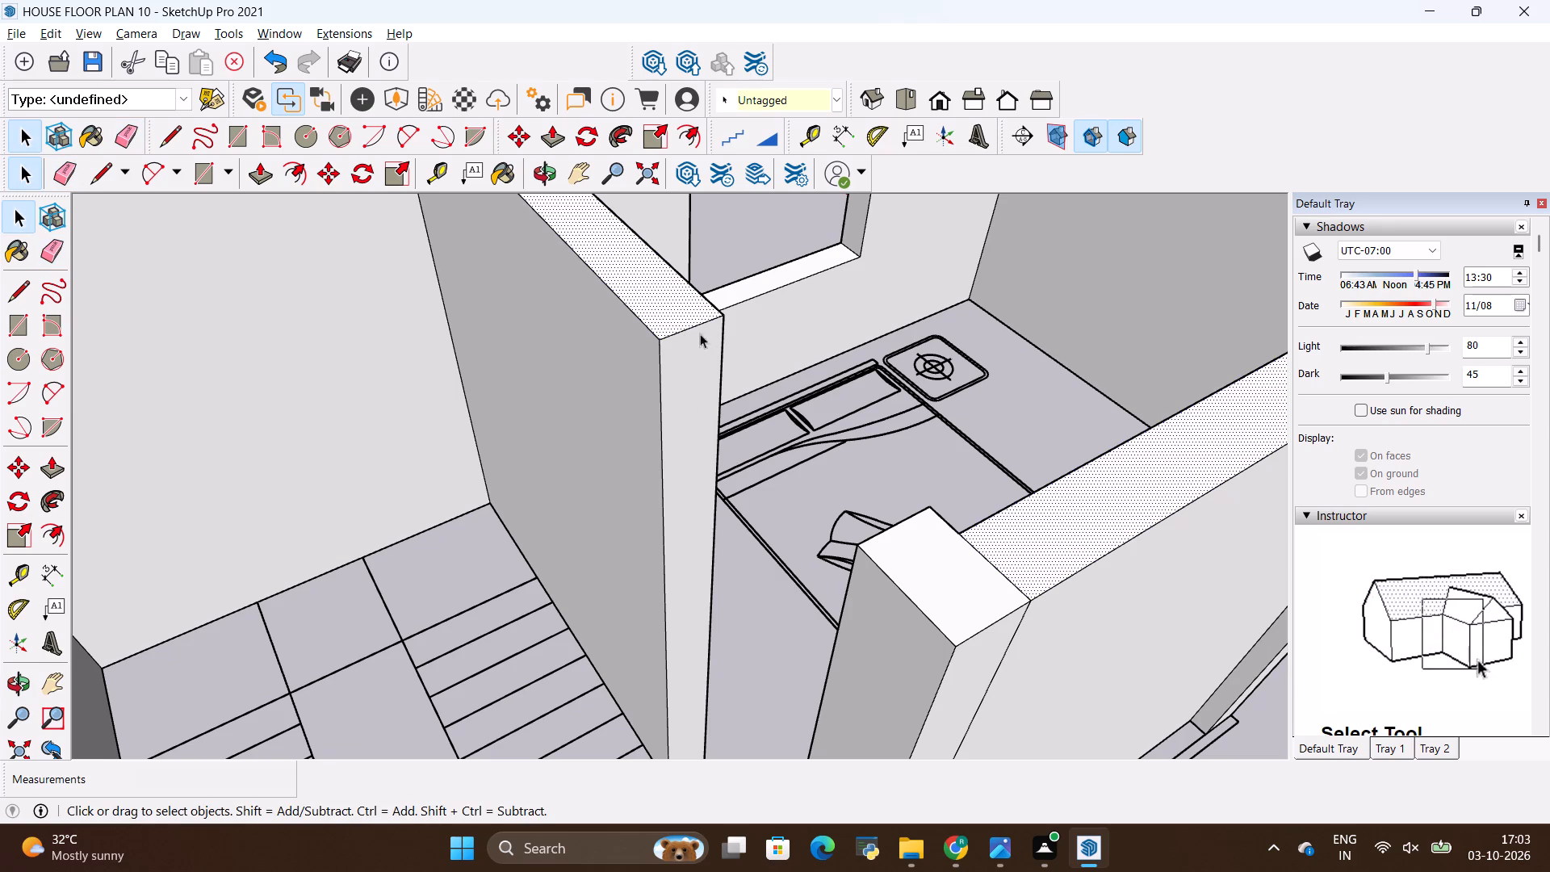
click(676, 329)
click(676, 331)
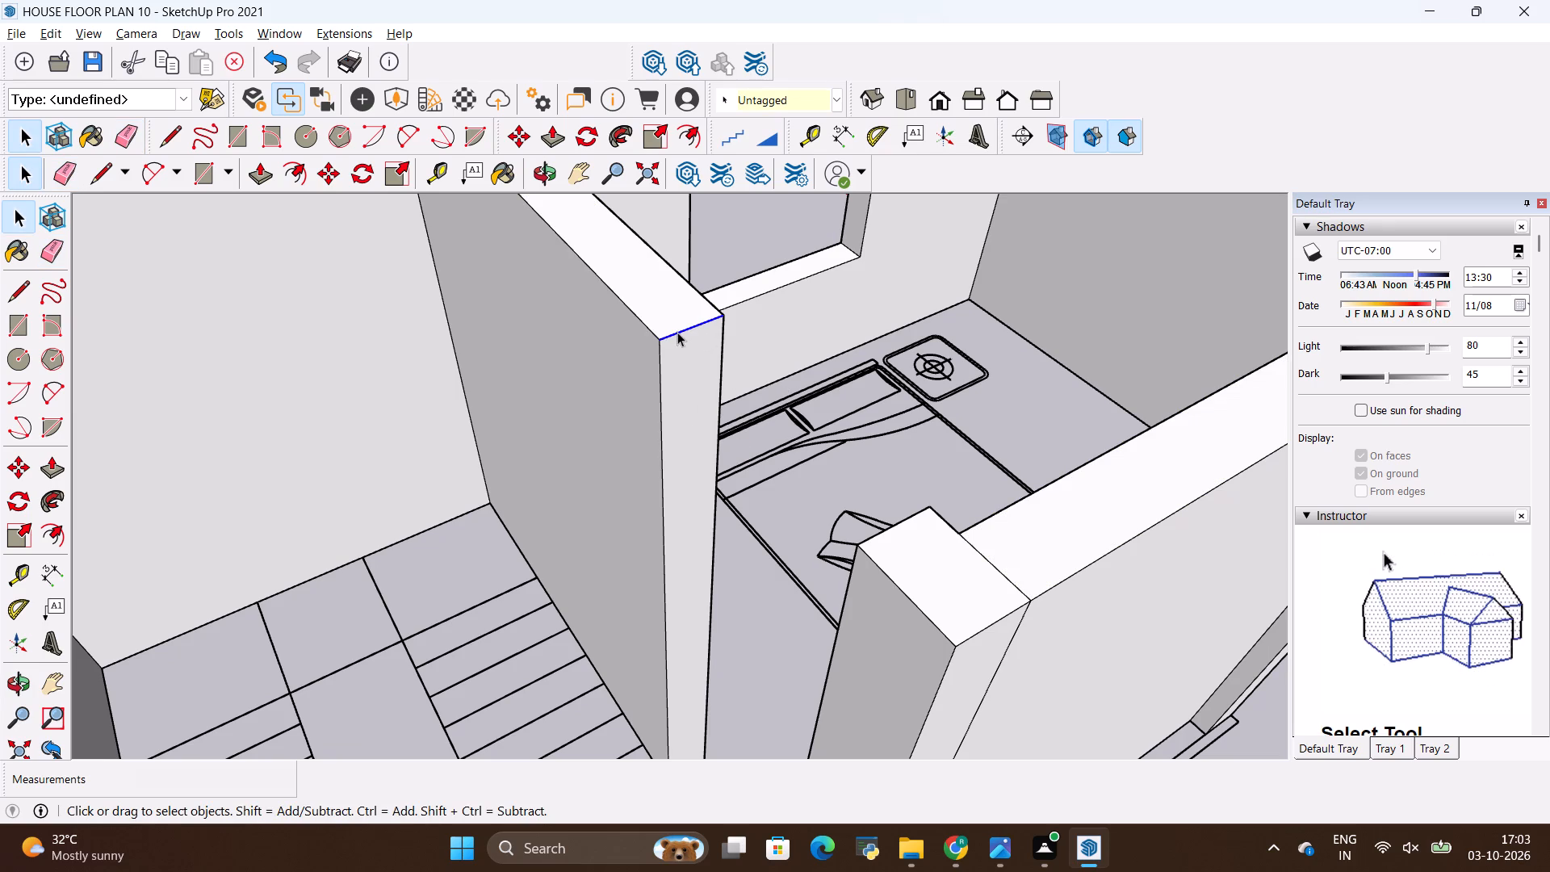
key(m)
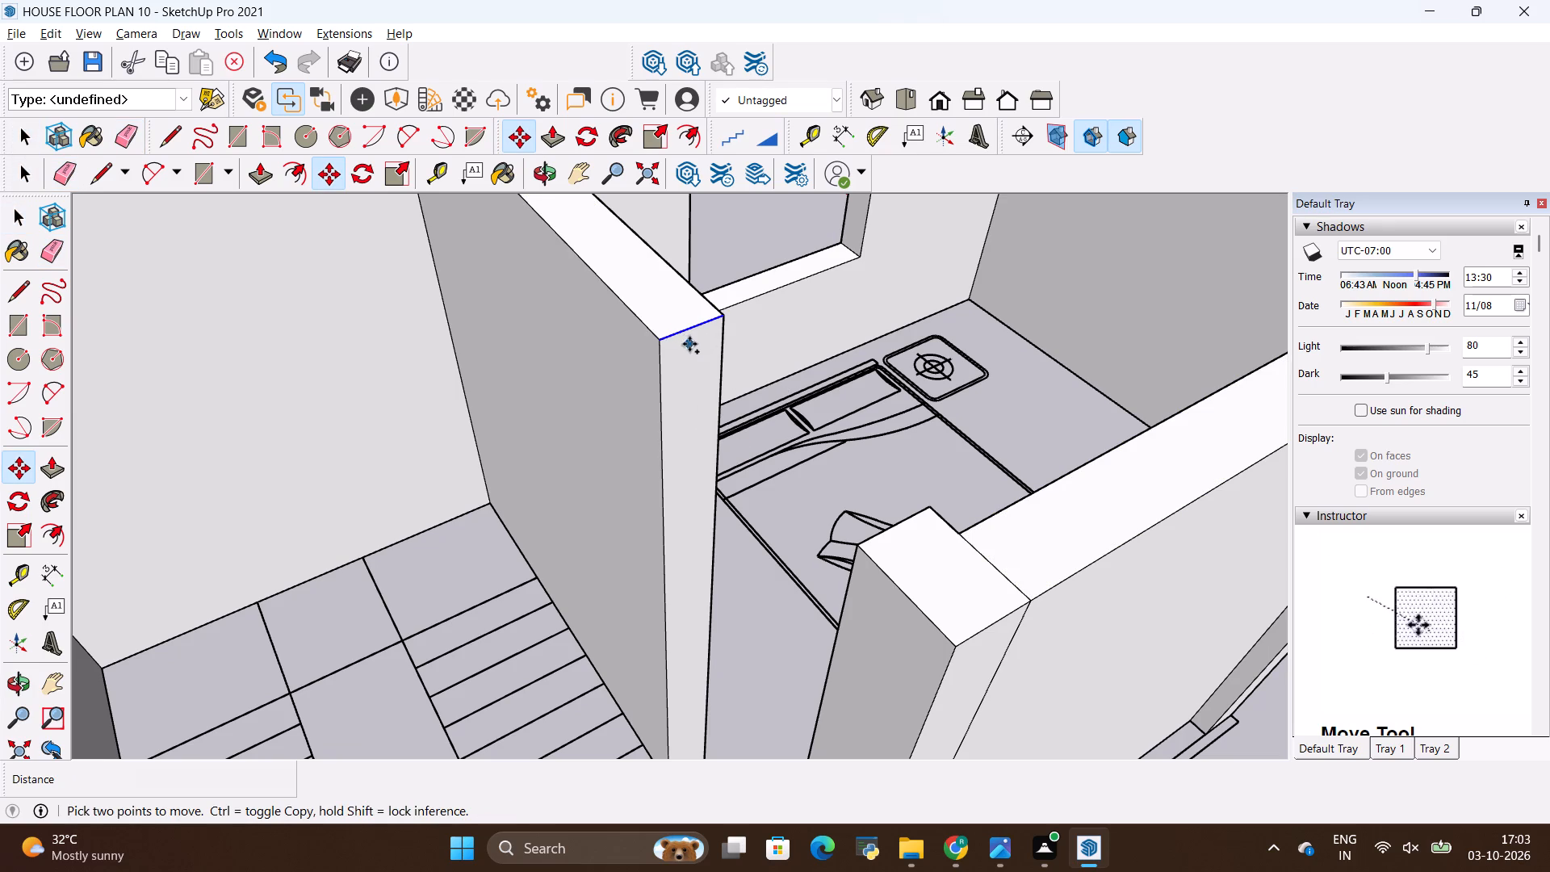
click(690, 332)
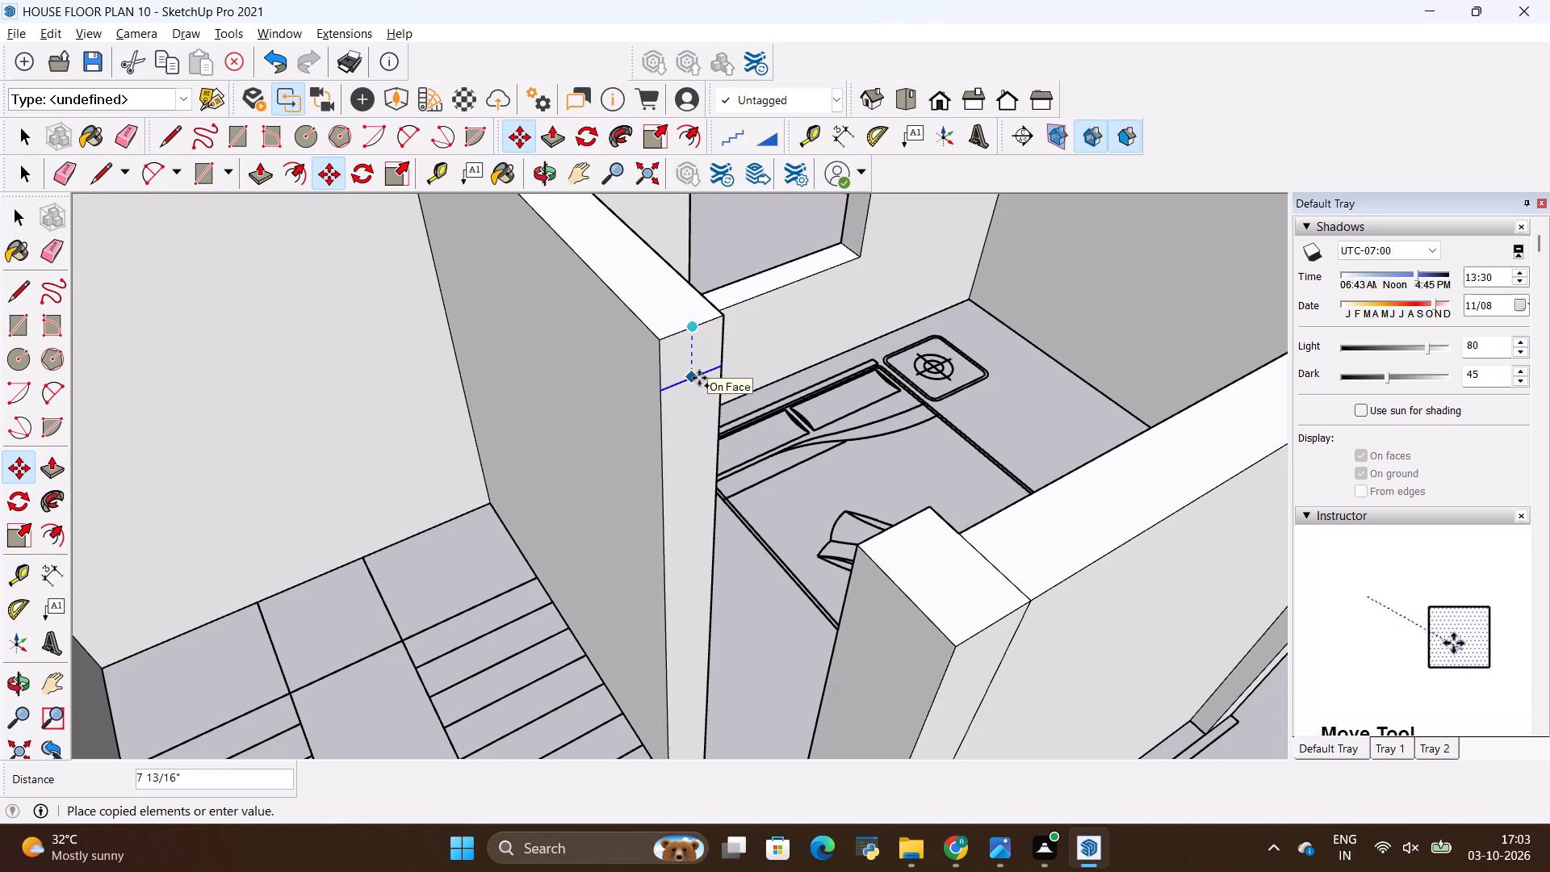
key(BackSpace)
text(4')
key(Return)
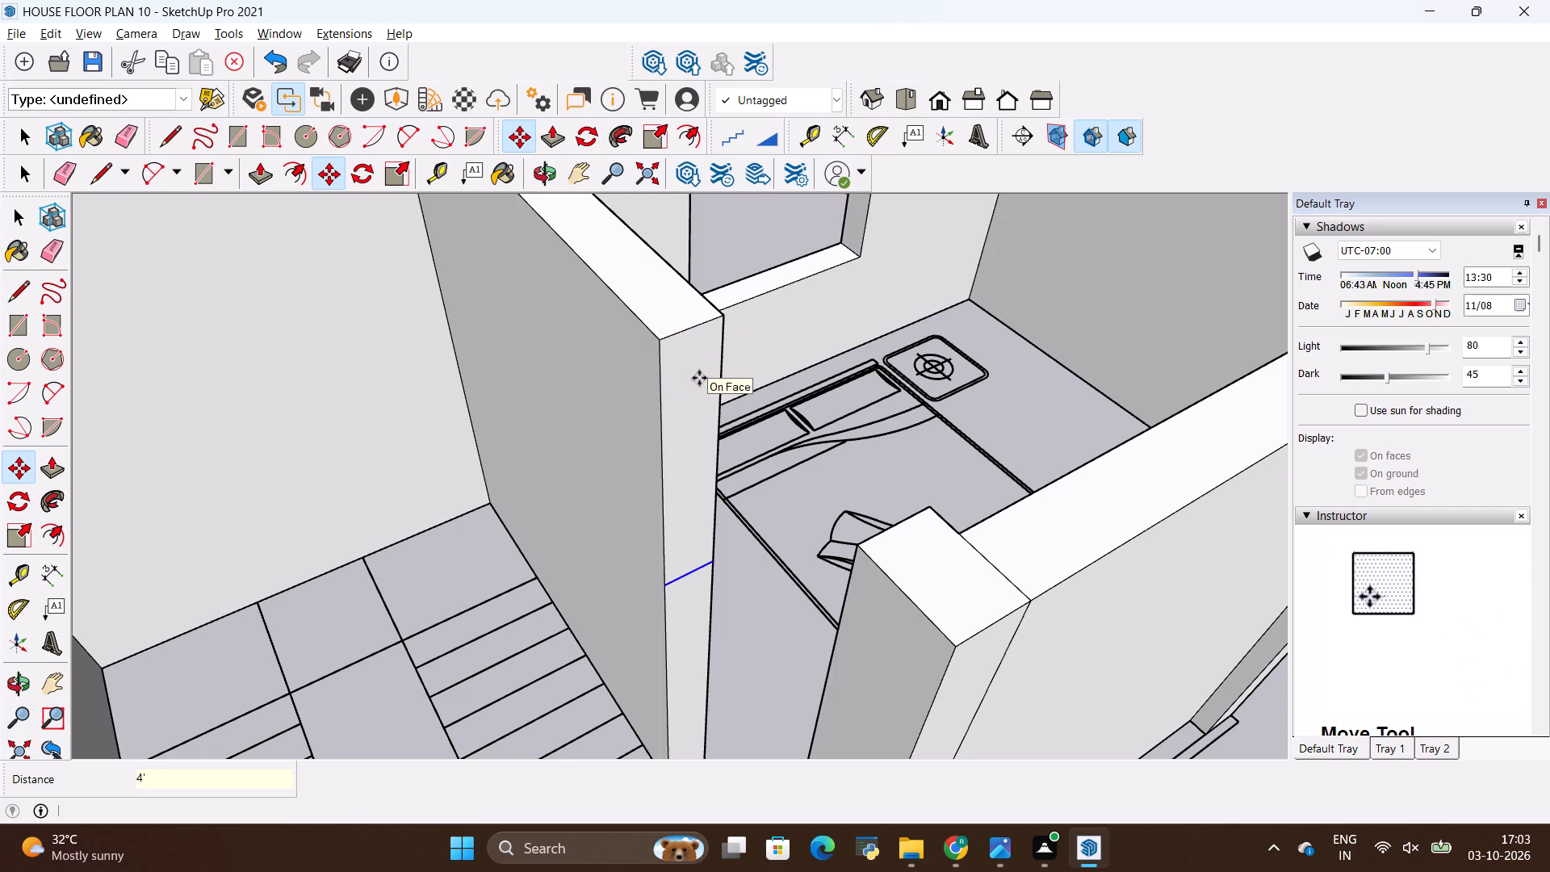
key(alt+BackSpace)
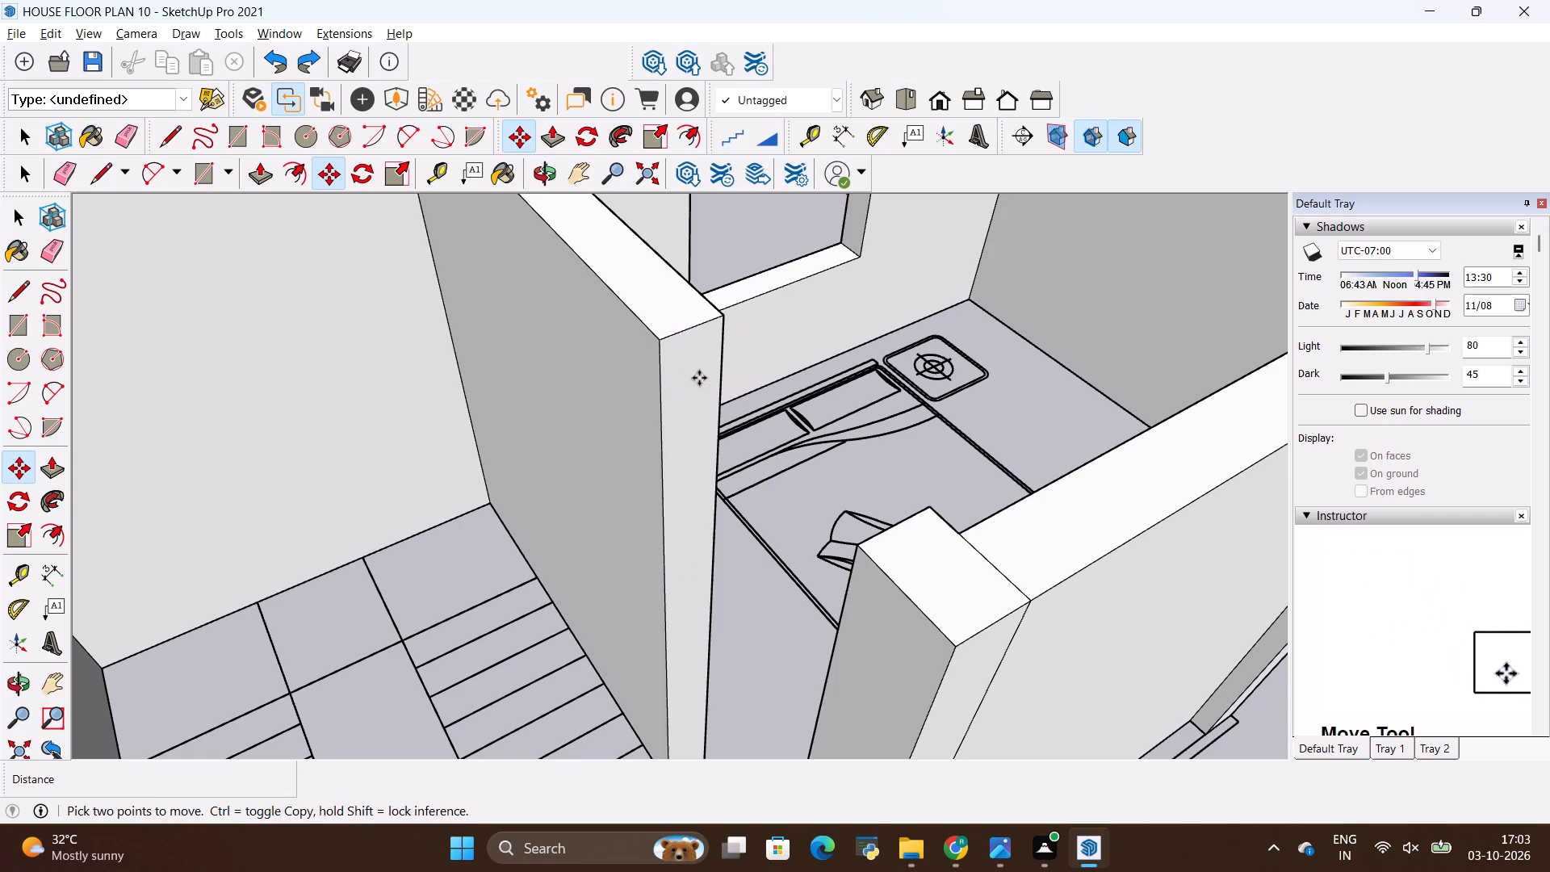
Copy the top edge of the free end of the partition between stairs and bedroom 3' down its end face.
key(space)
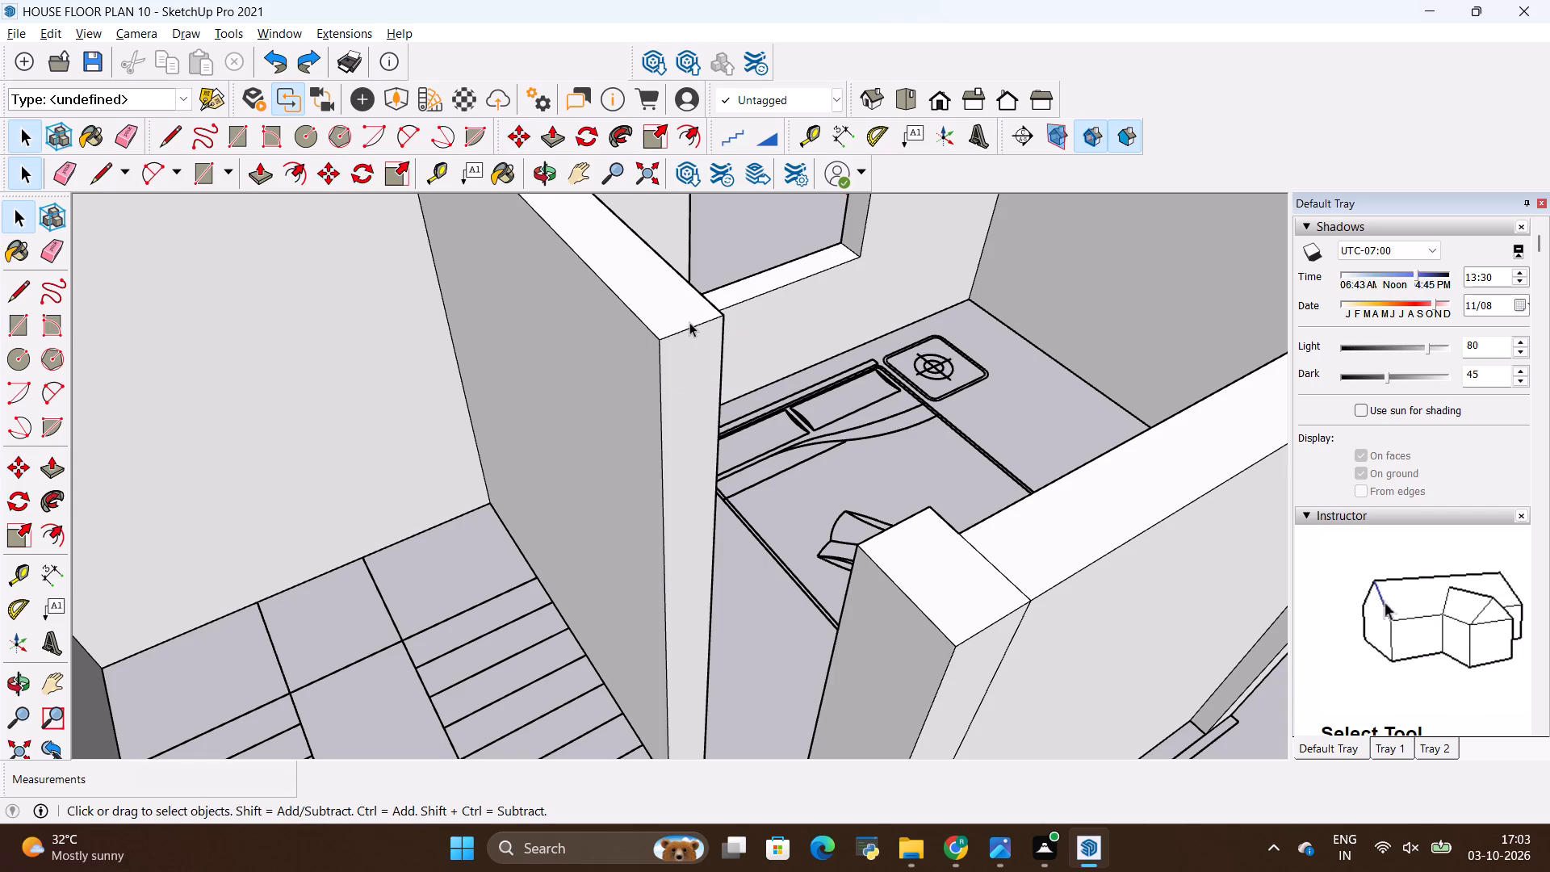
click(689, 322)
click(692, 326)
key(m)
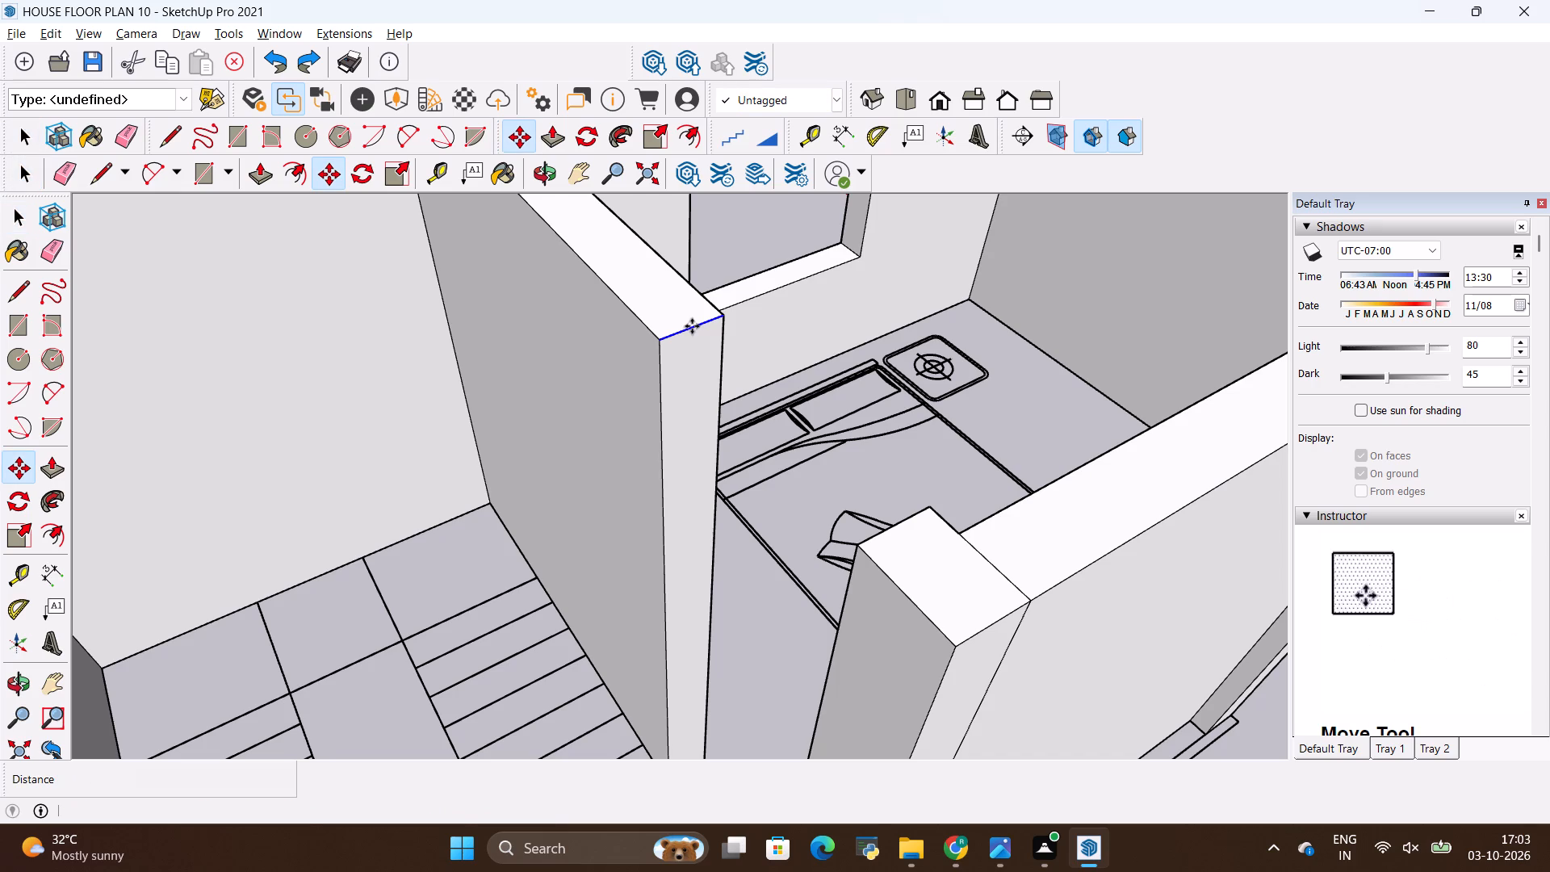
click(693, 329)
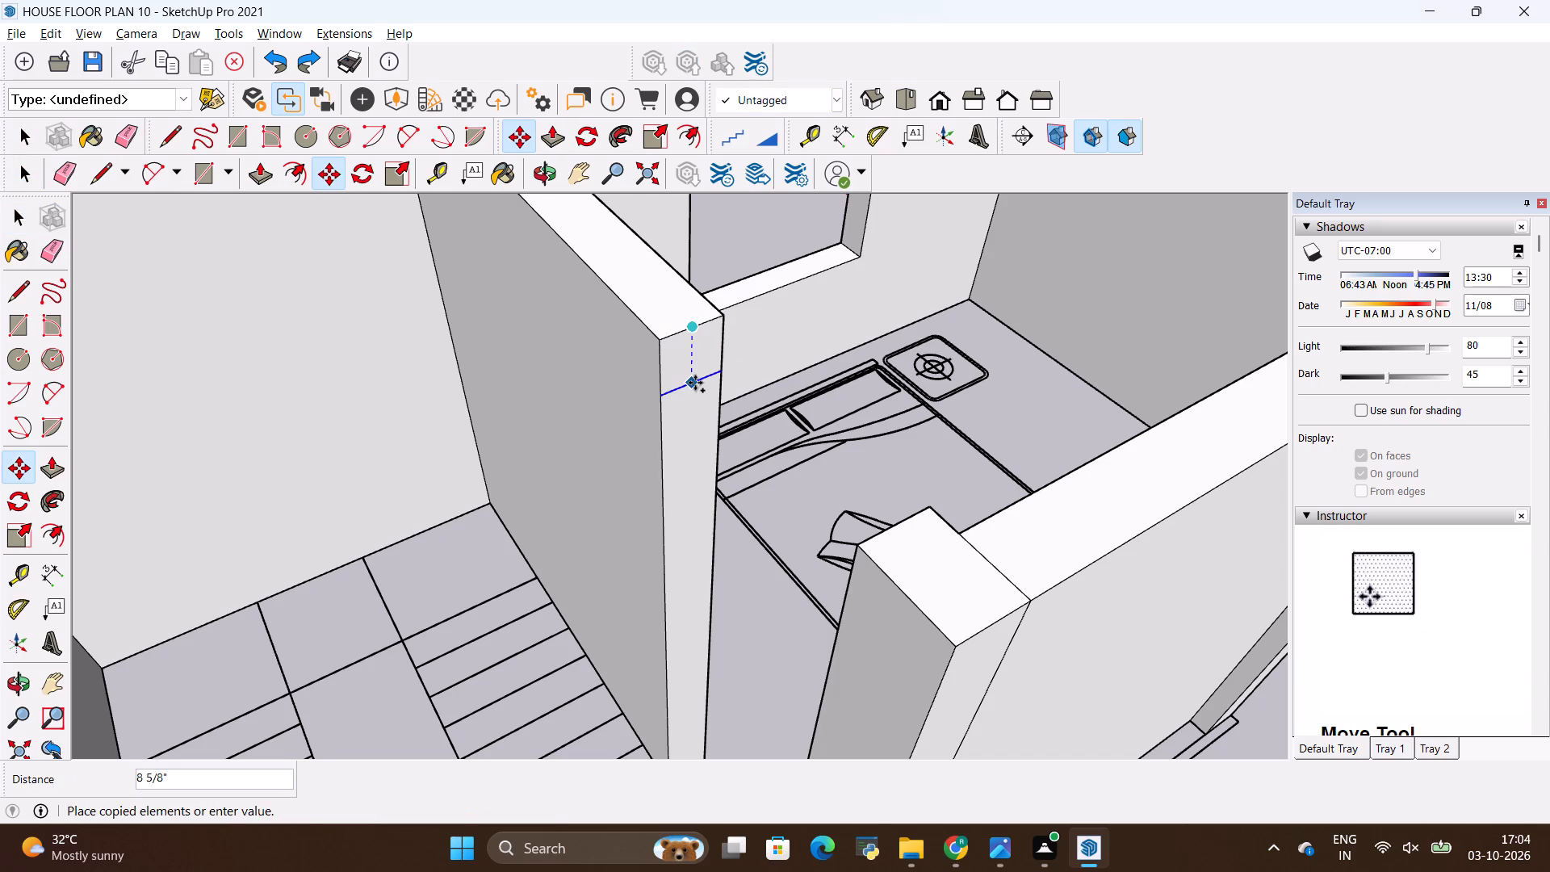
text(3')
key(Return)
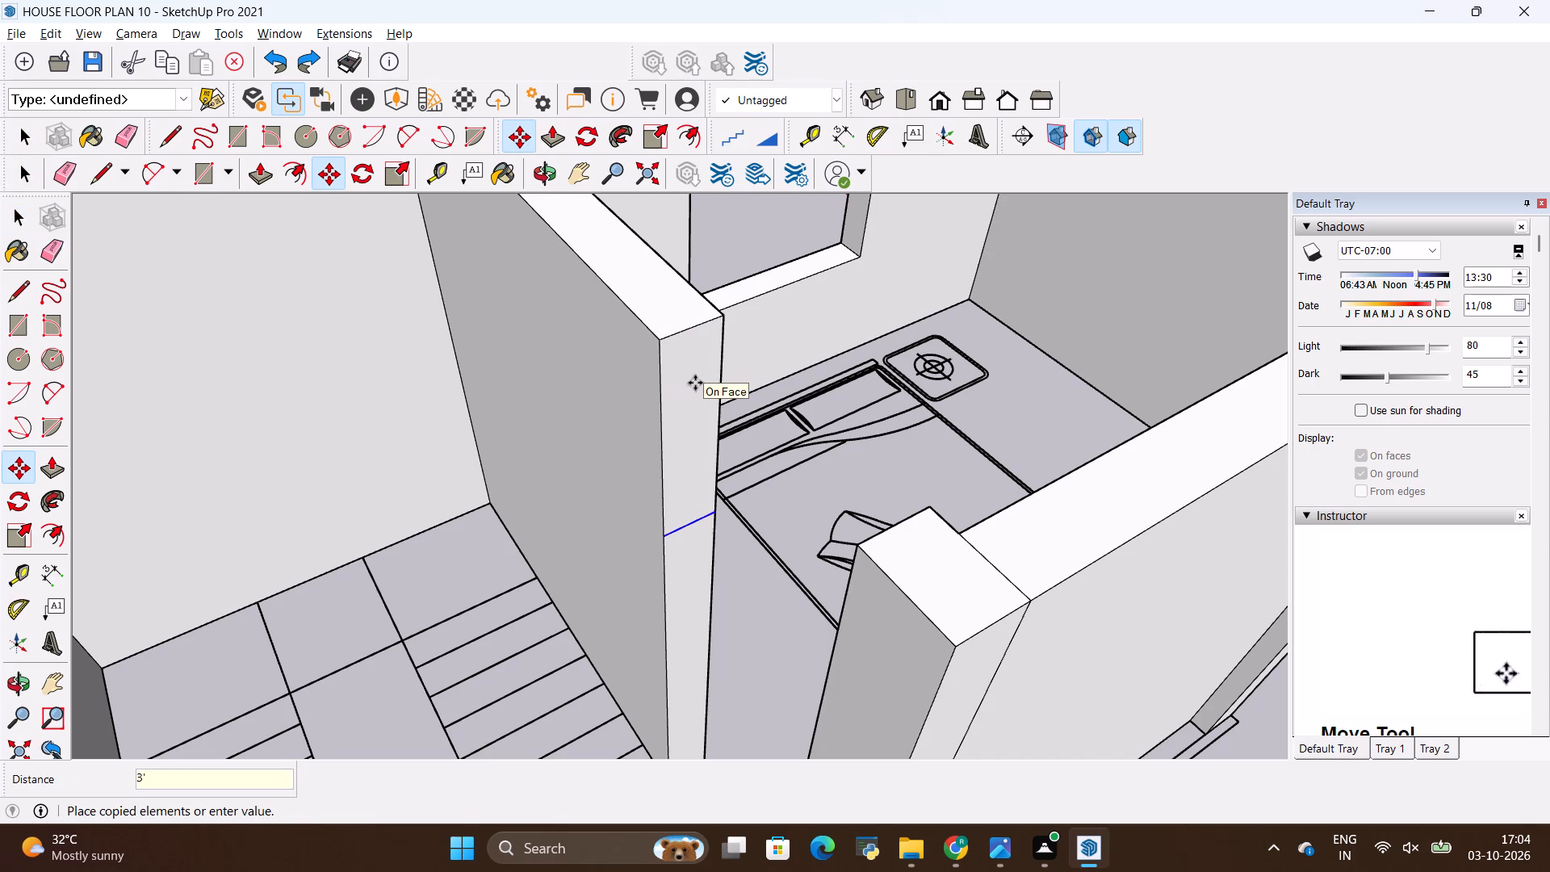
Push/Pull the upper part of that partition's end face 3' across the bedroom doorway to the opposite wall.
key(p)
click(689, 377)
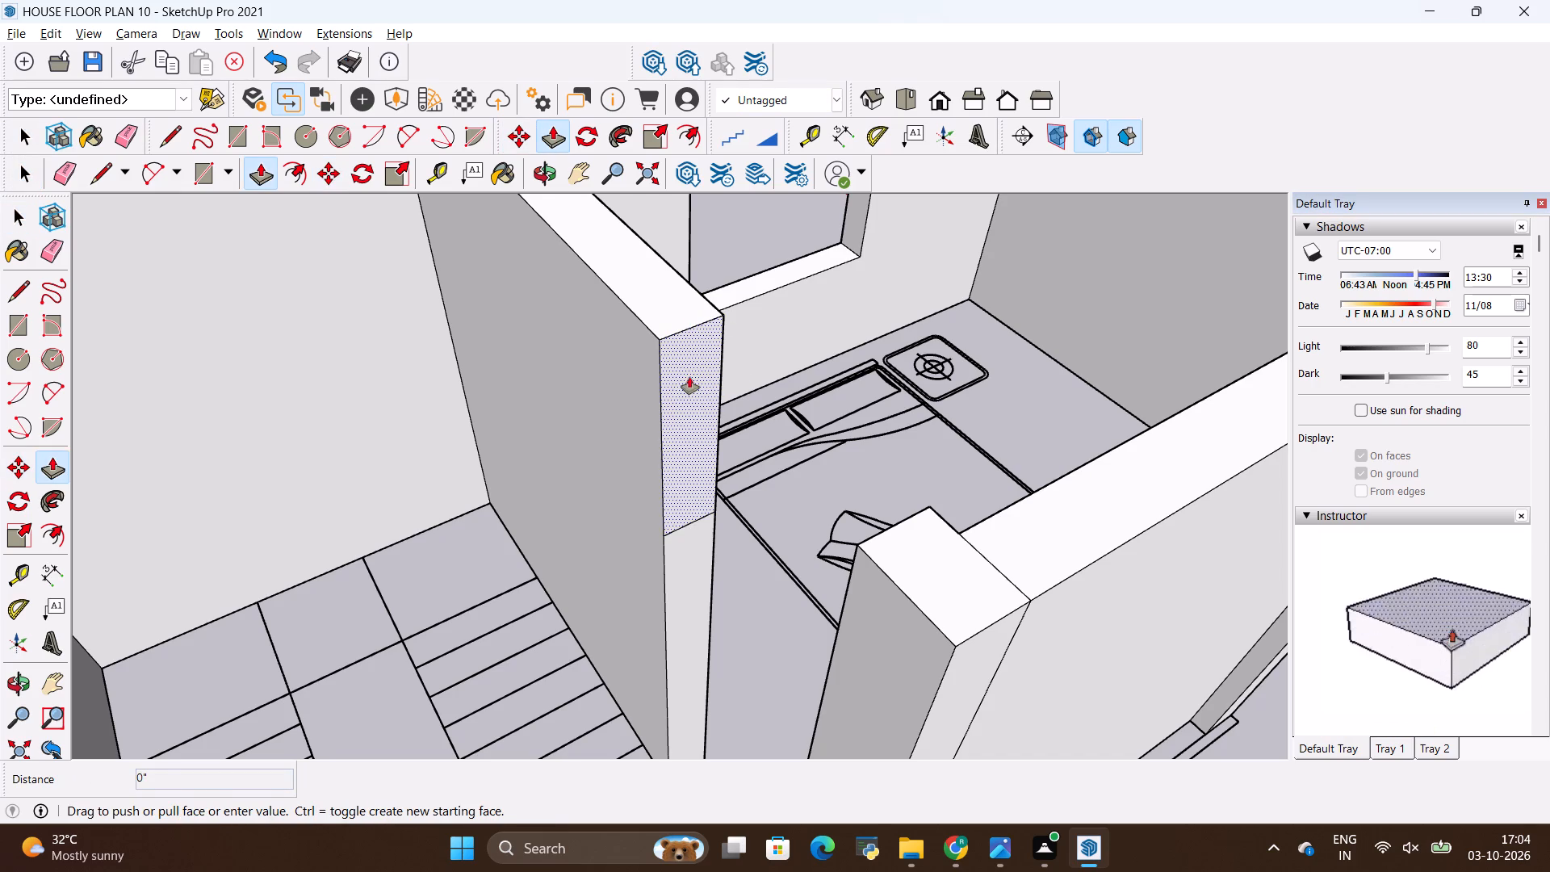
click(931, 505)
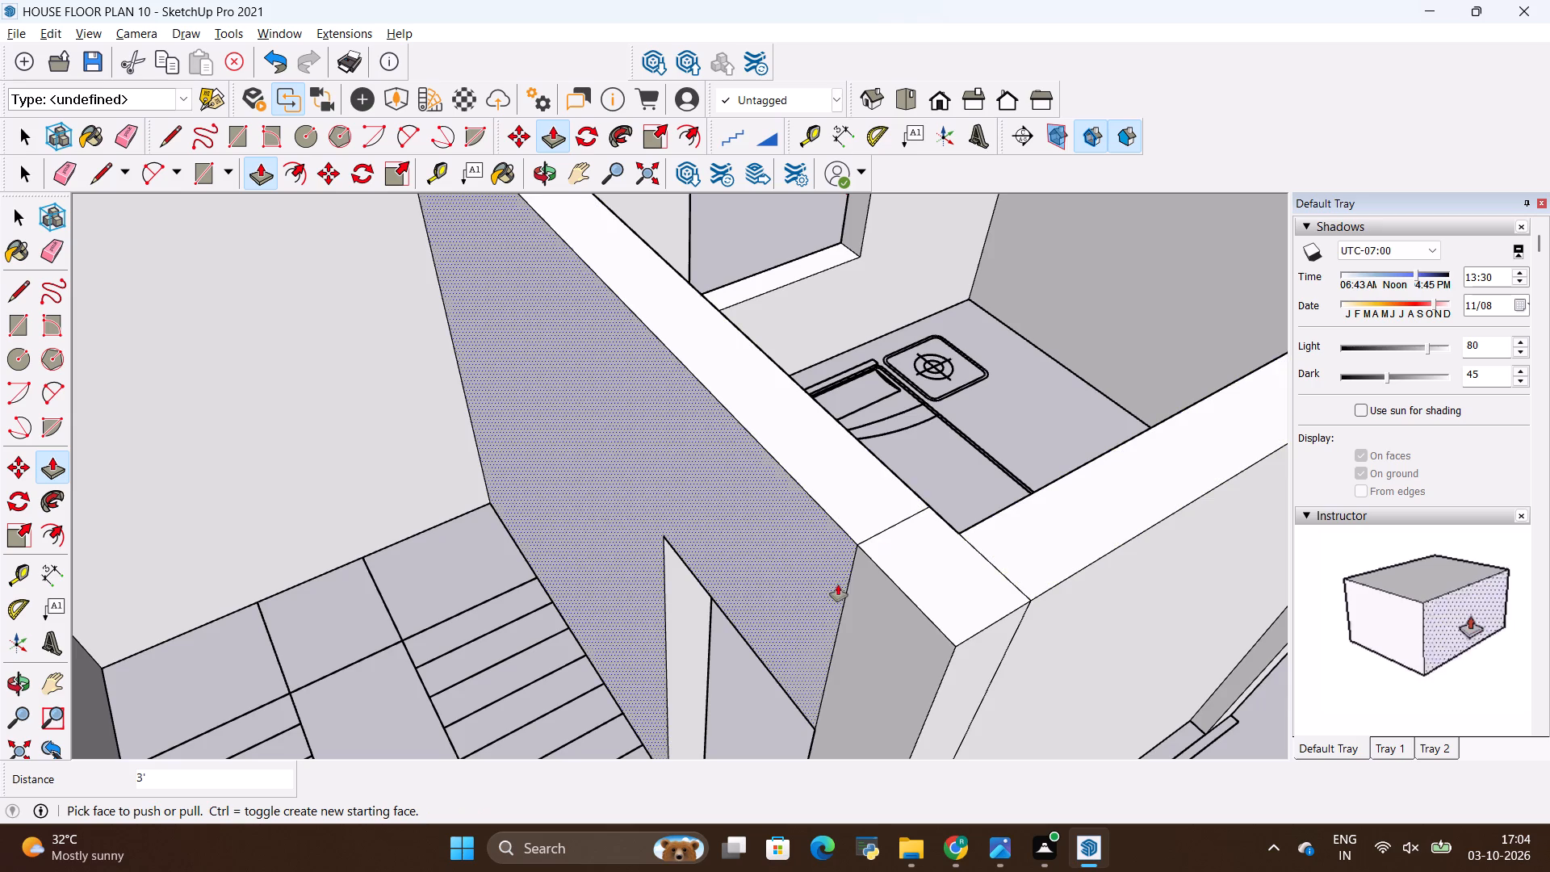
Erase the seams between the new bedroom door lintel and the adjoining wall on the top and the stairs side.
scroll(900, 539, up, 20)
scroll(900, 539, up, 7)
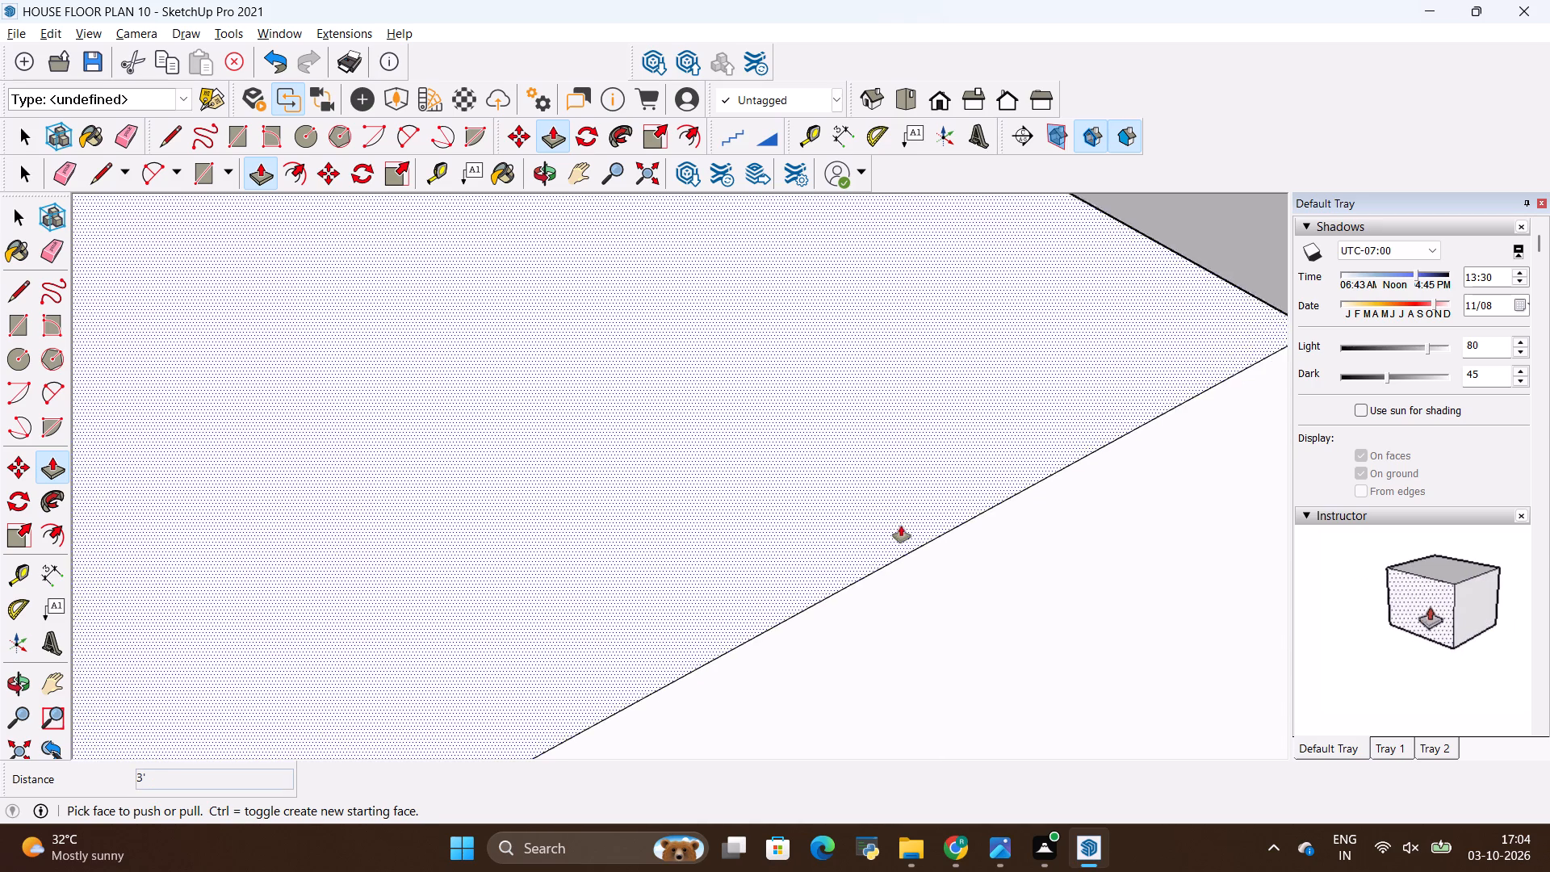
scroll(901, 526, up, 1)
scroll(902, 526, down, 6)
key(e)
drag(897, 527, 914, 547)
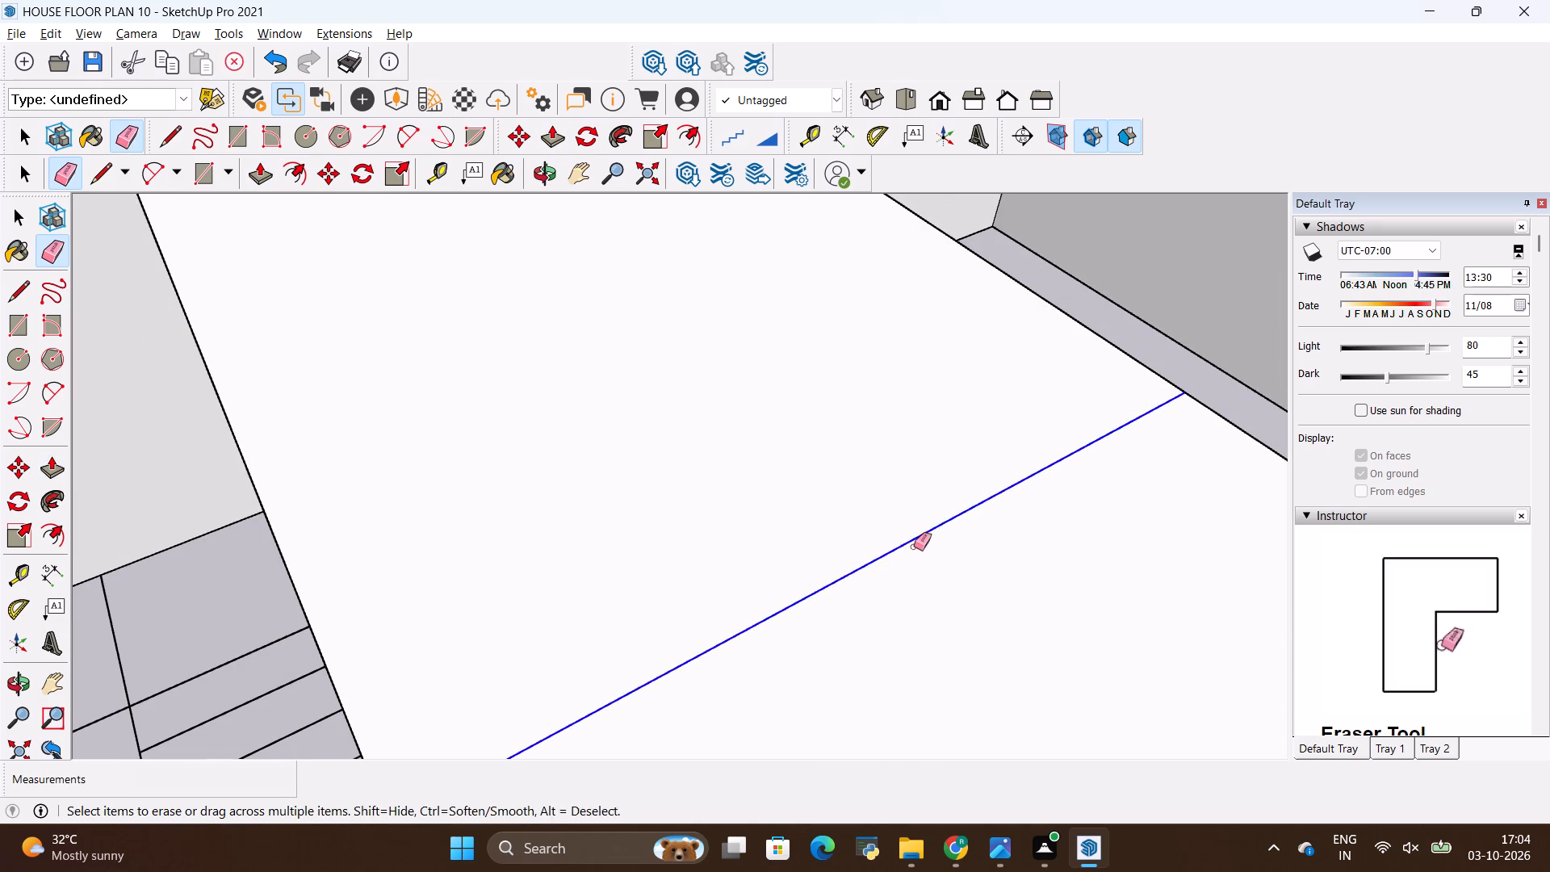
drag(914, 547, 917, 551)
scroll(907, 522, down, 11)
middle_drag(685, 618, 756, 543)
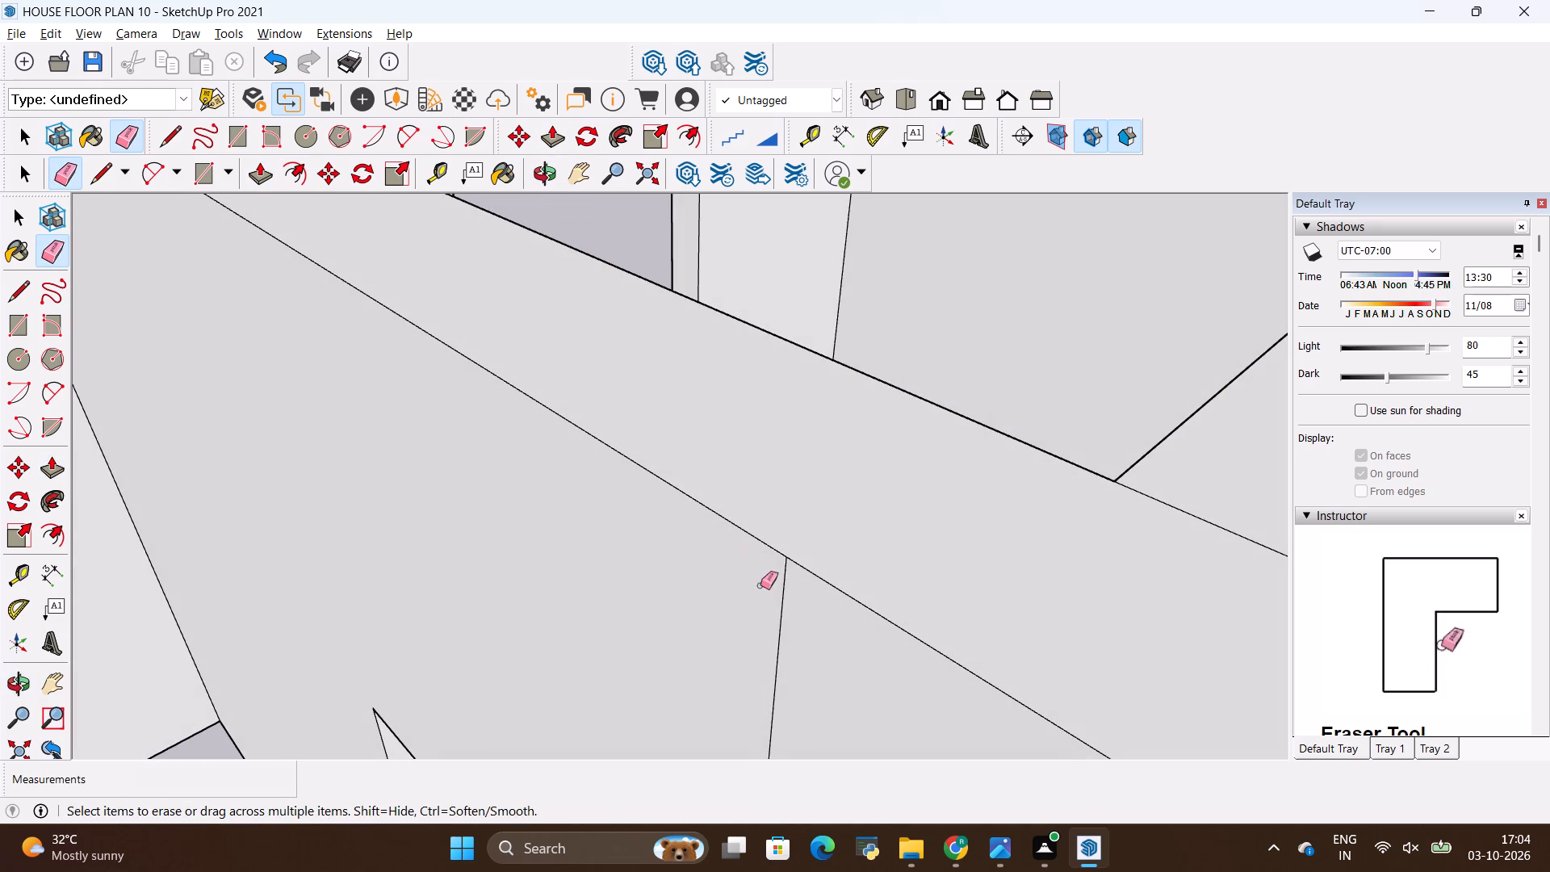
drag(762, 585, 792, 605)
scroll(776, 482, down, 16)
Erase the remaining vertical seam beside the bedroom door lintel on the wall face inside the bedroom.
middle_drag(932, 456, 794, 592)
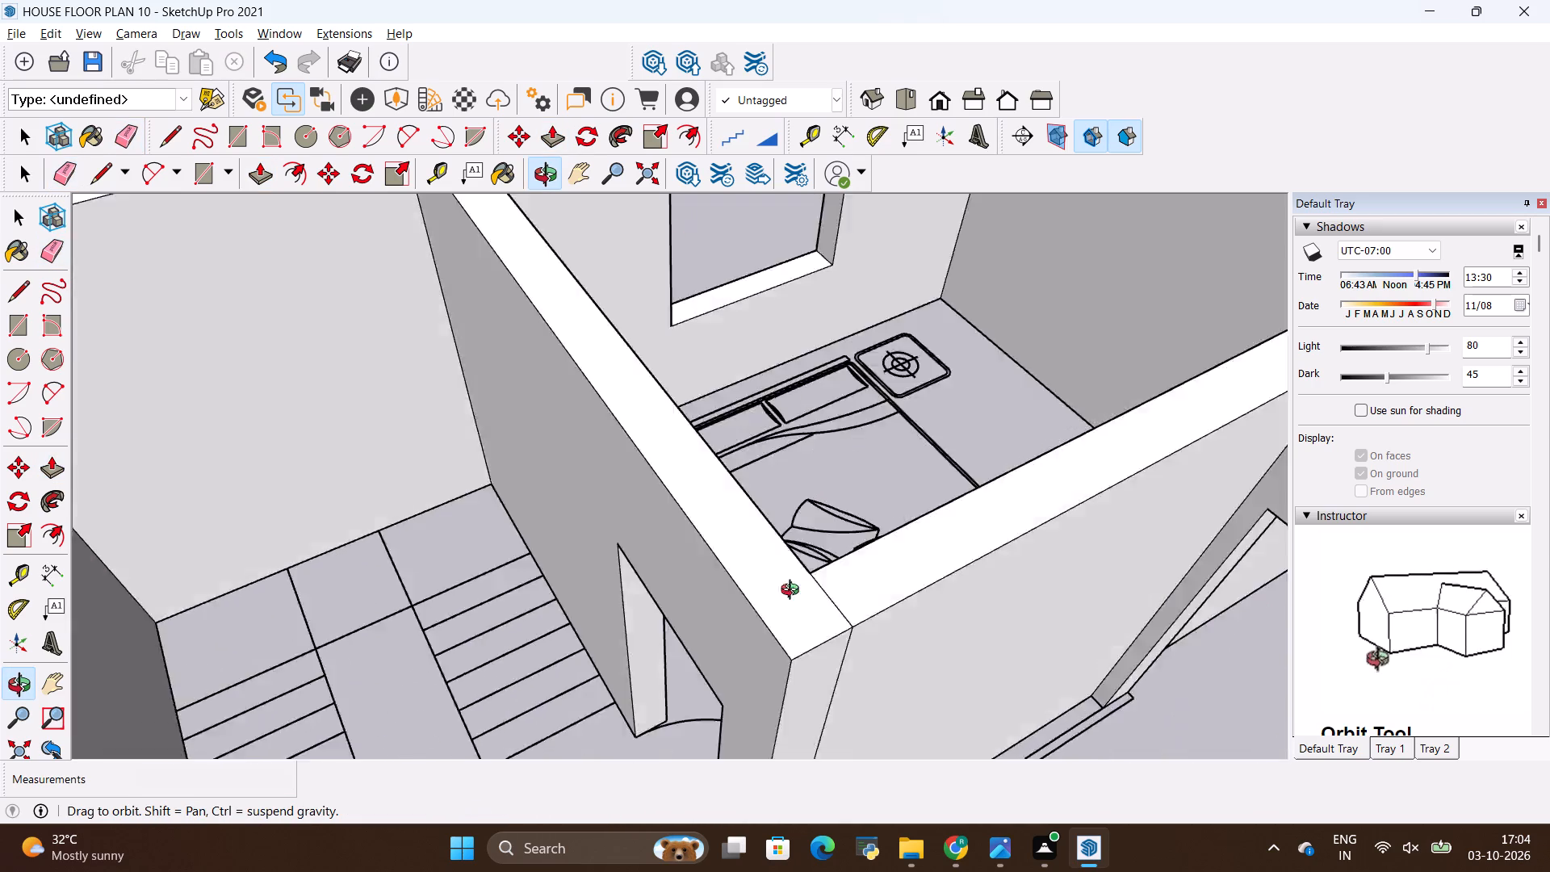
middle_drag(794, 592, 397, 539)
scroll(609, 508, up, 2)
middle_drag(623, 533, 425, 563)
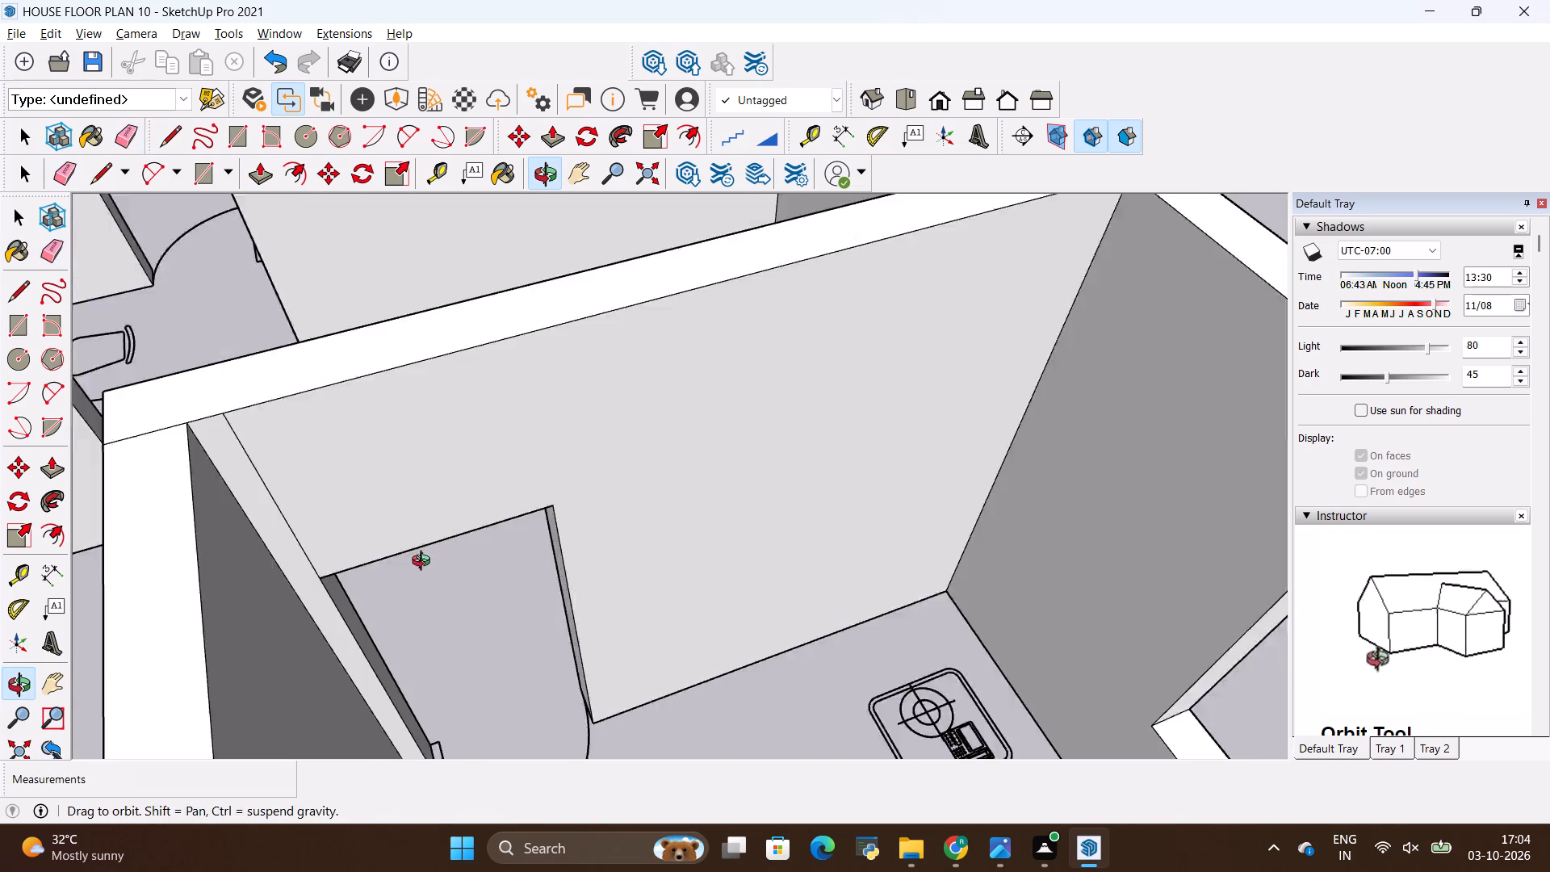
middle_drag(425, 563, 400, 544)
drag(245, 428, 239, 442)
scroll(781, 400, down, 4)
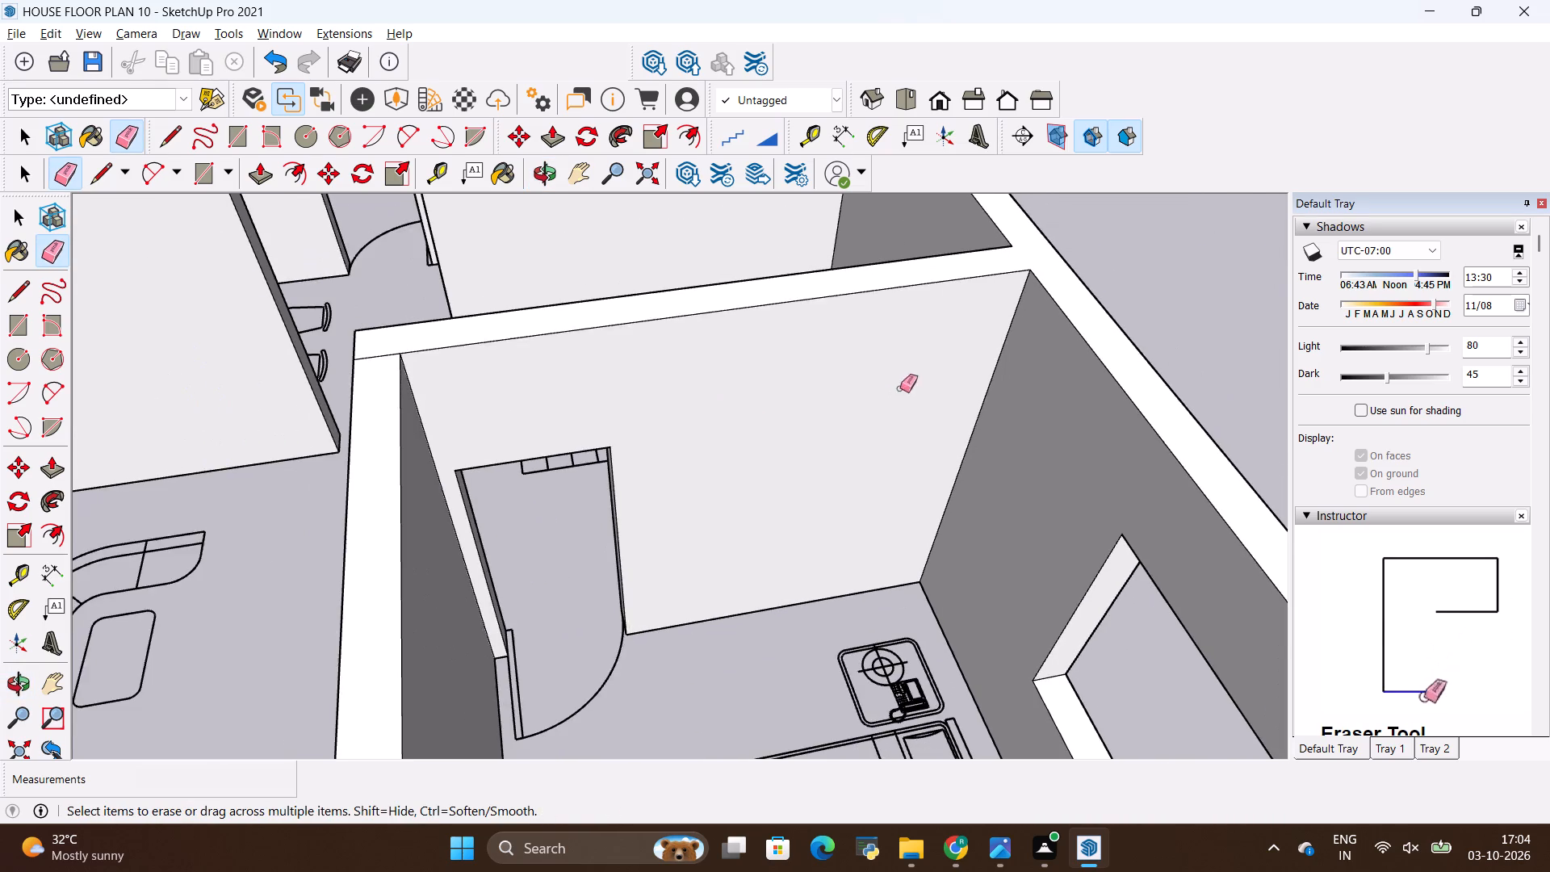
scroll(333, 354, up, 4)
drag(395, 354, 420, 402)
Erase the vertical seam near the corner of the bedroom wall face that looks onto the living room.
middle_drag(153, 461, 407, 560)
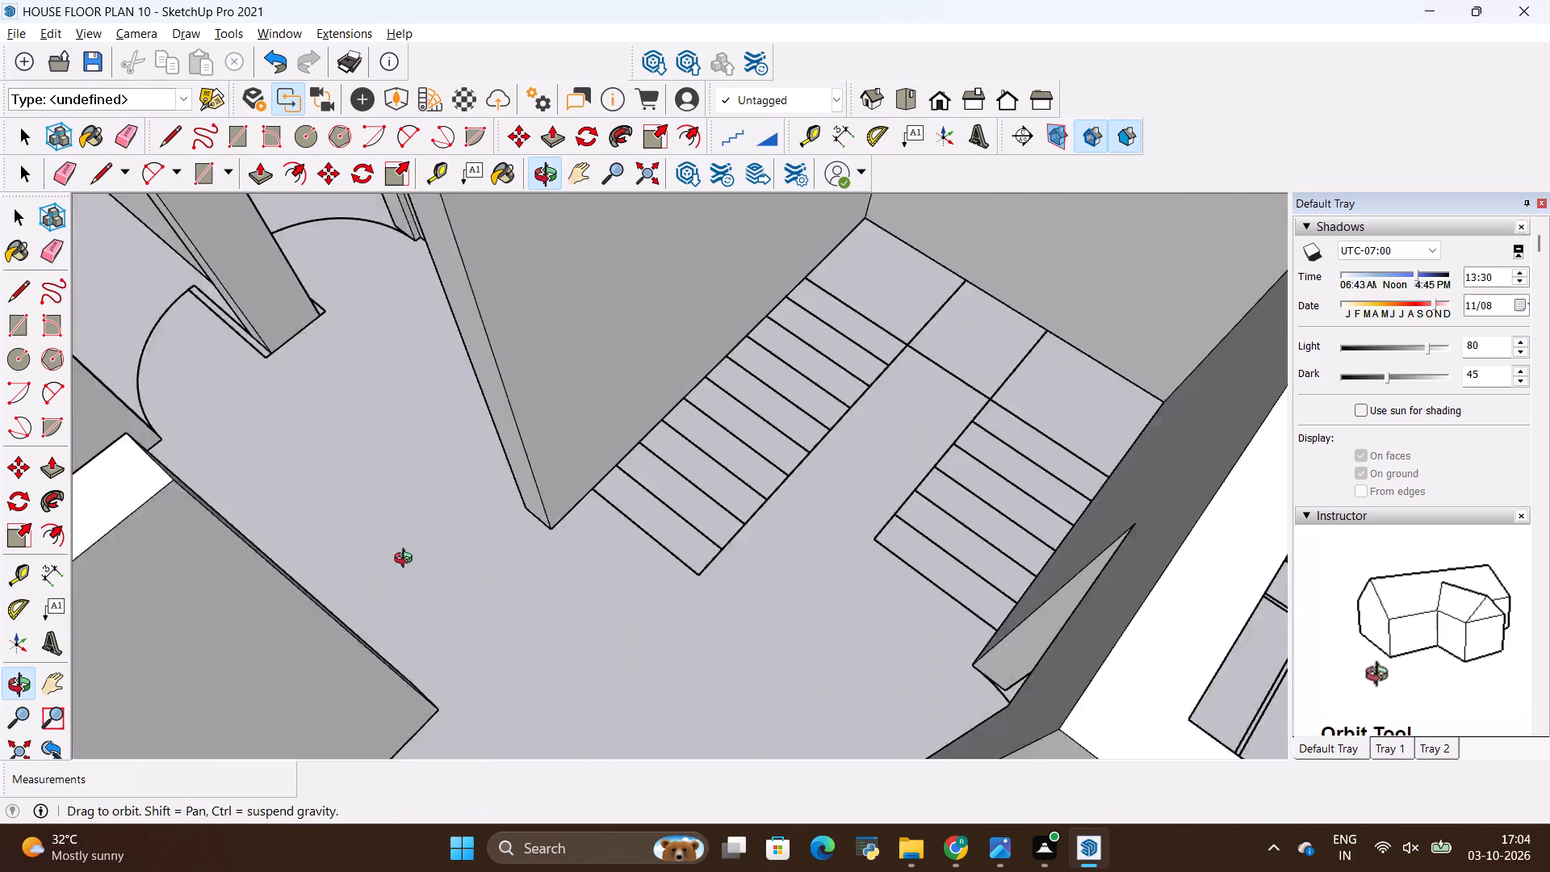
middle_drag(407, 560, 428, 472)
scroll(596, 511, down, 5)
scroll(1116, 525, up, 5)
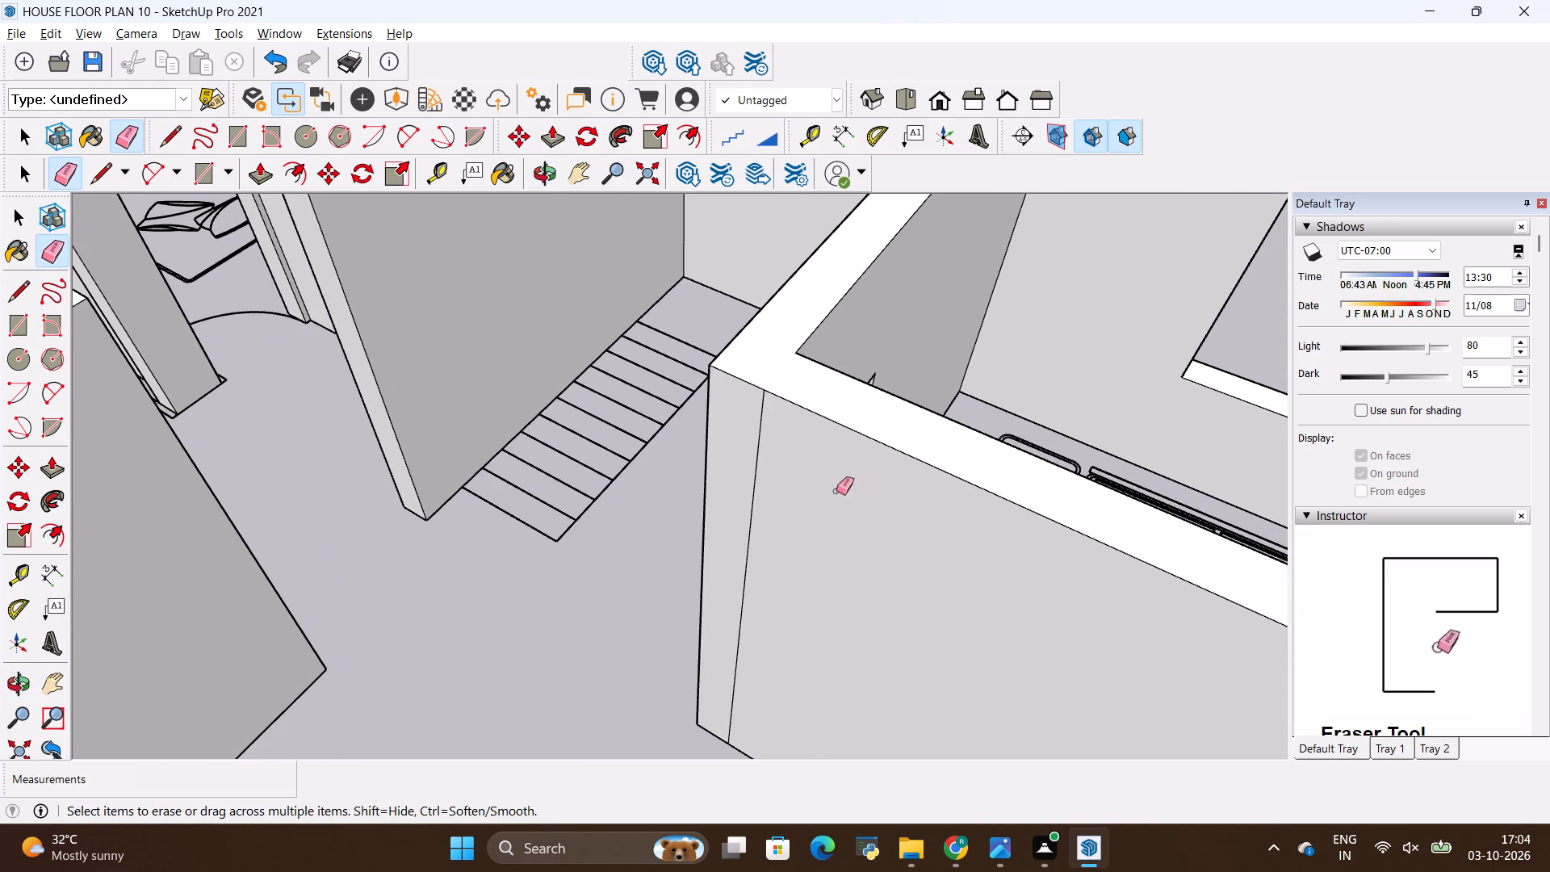
drag(739, 489, 756, 493)
Erase the vertical seam beside the lintel of the living room entrance door on the inner wall face.
scroll(689, 458, down, 10)
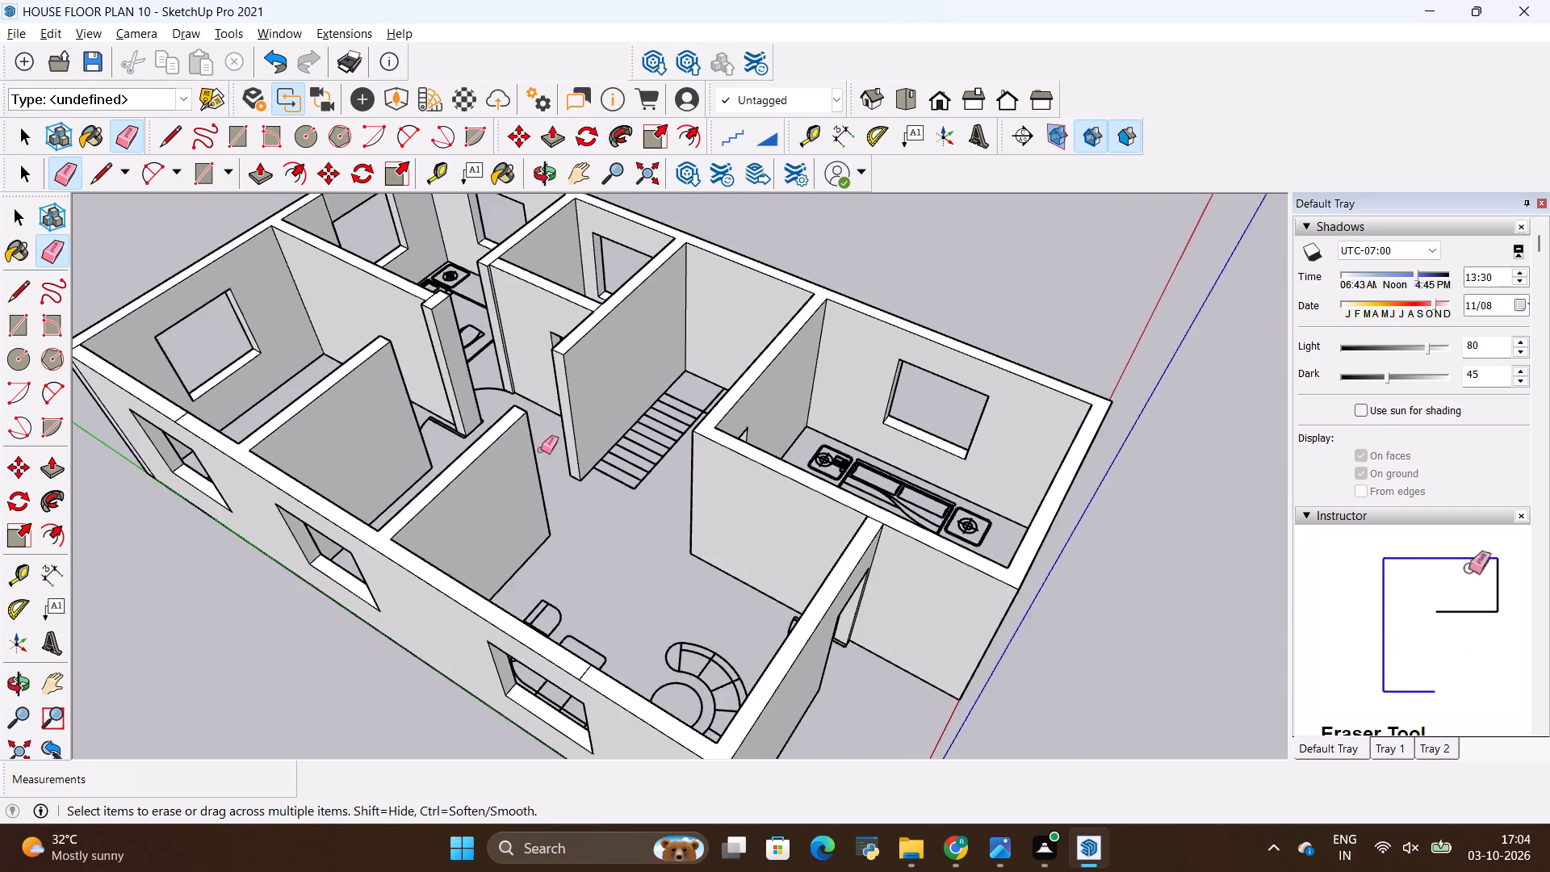
middle_drag(540, 450, 1177, 493)
middle_drag(496, 500, 562, 488)
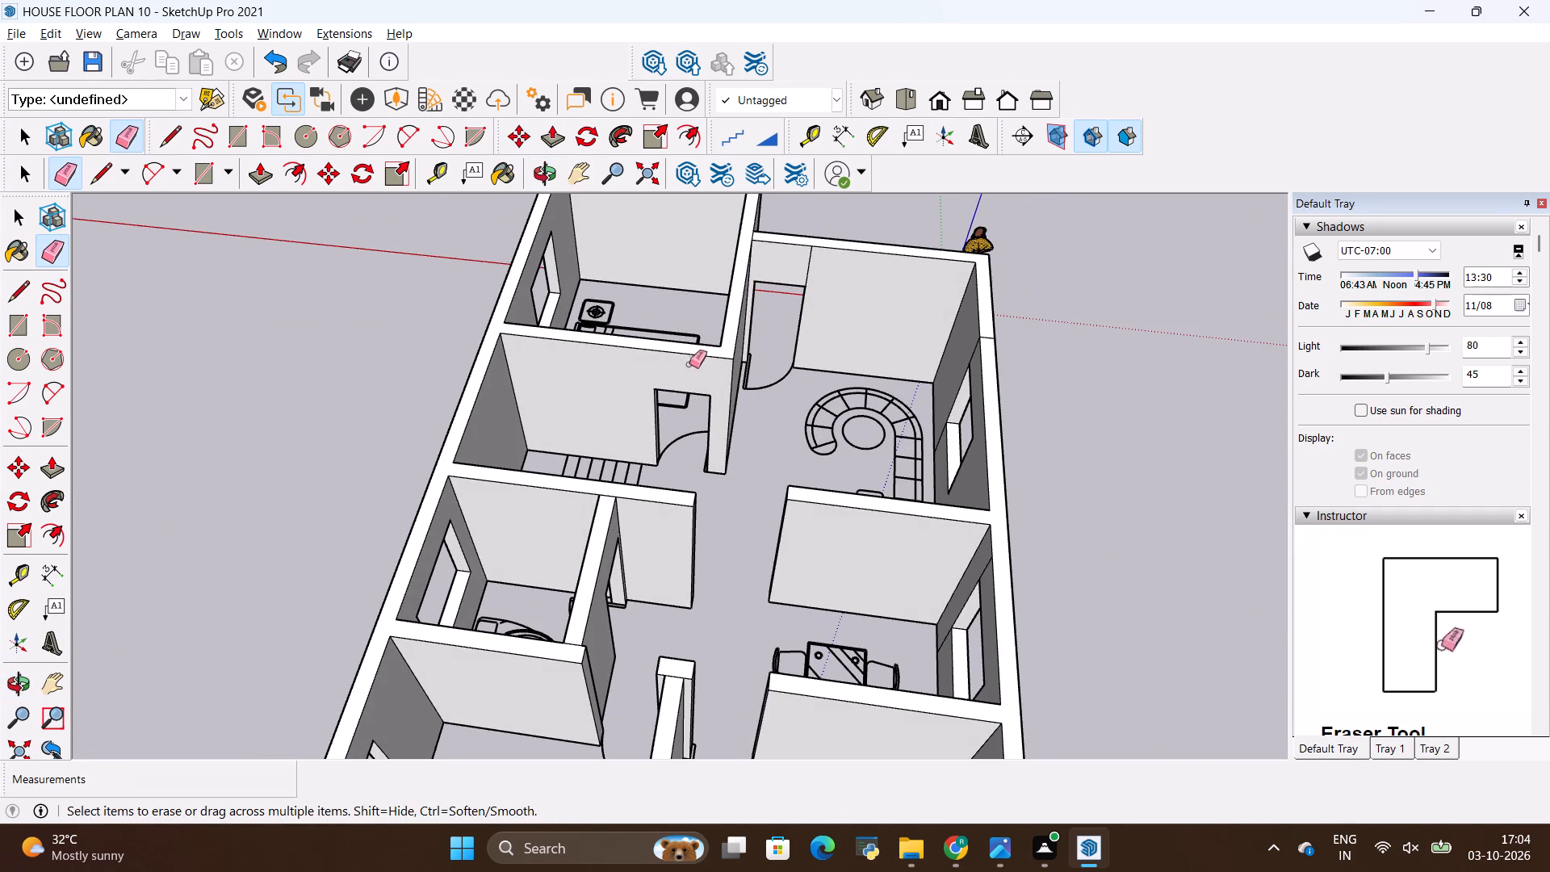
scroll(827, 214, up, 12)
drag(794, 286, 796, 287)
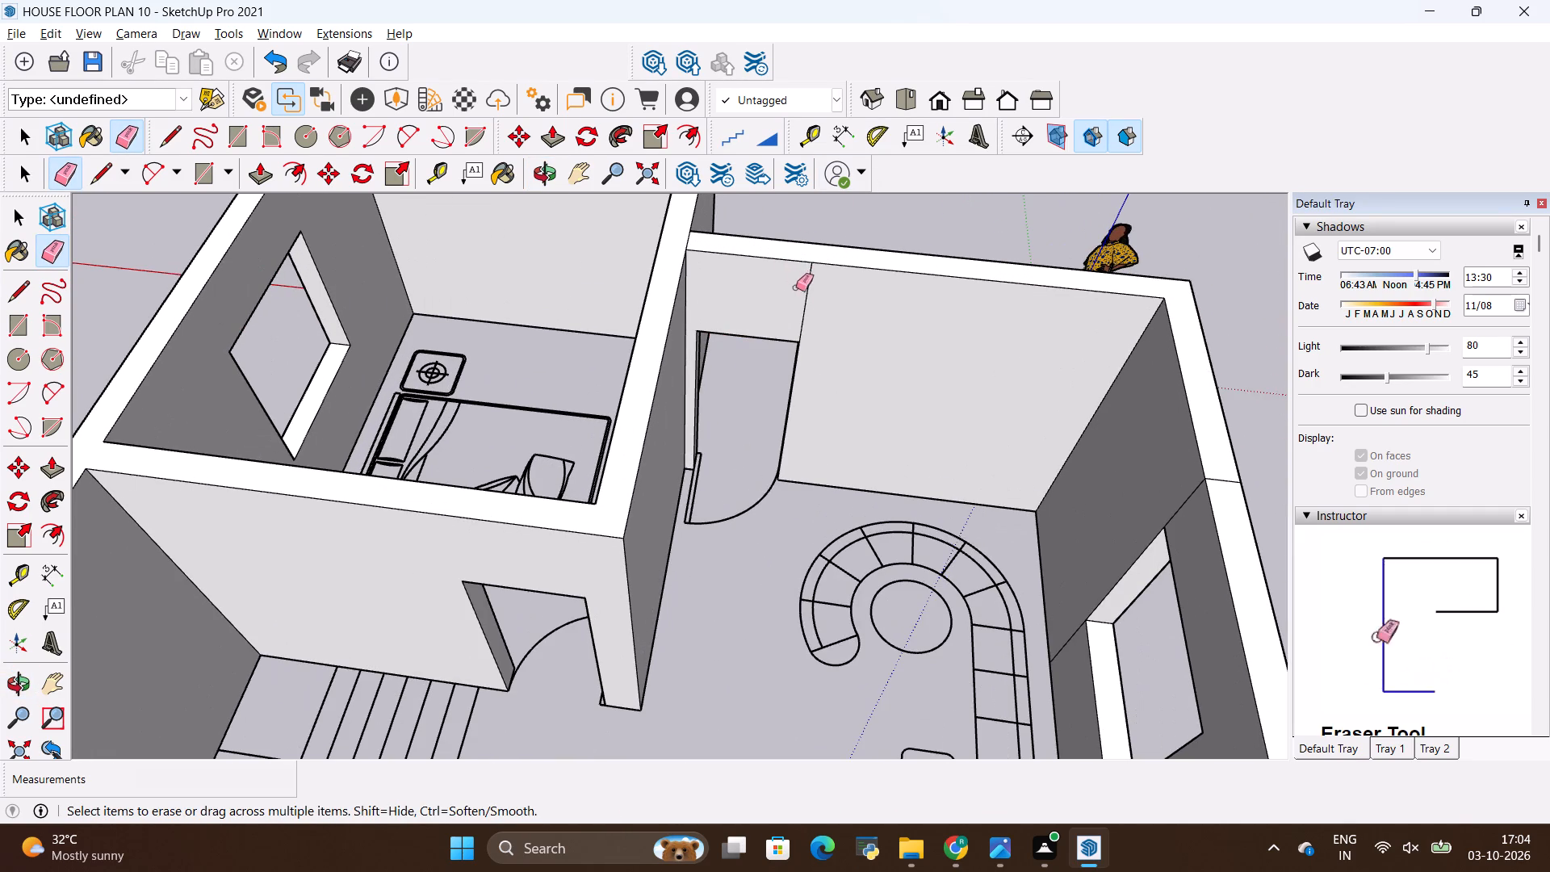
drag(796, 287, 816, 301)
Erase the stray seam across the top of the outer wall near the living room window.
scroll(809, 338, down, 5)
middle_drag(955, 336, 364, 329)
middle_drag(1021, 544, 839, 453)
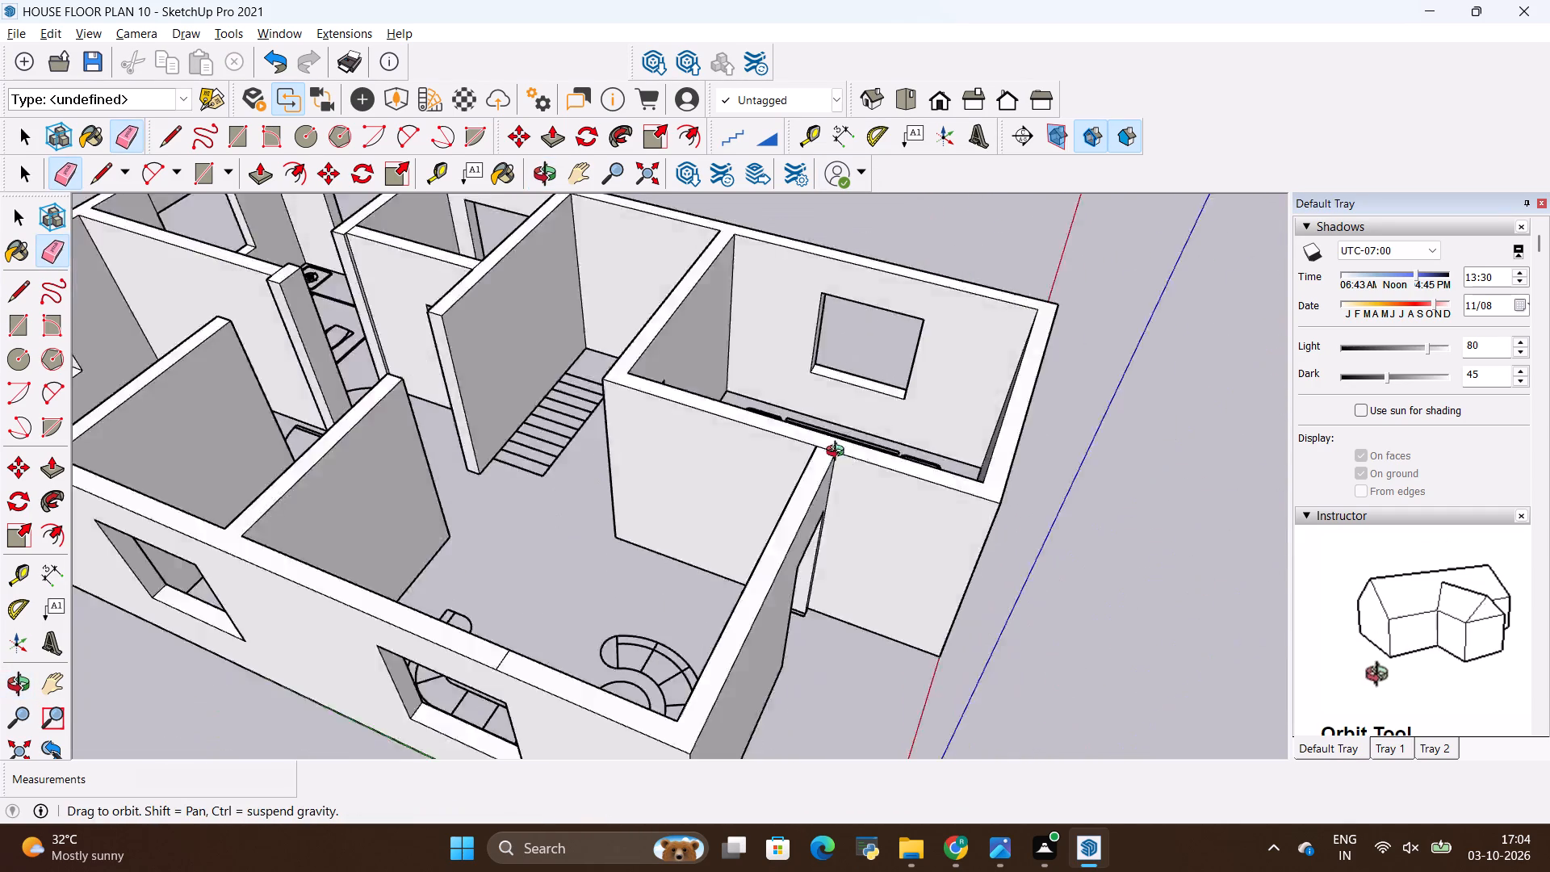
middle_drag(839, 453, 1099, 445)
scroll(1098, 457, up, 1)
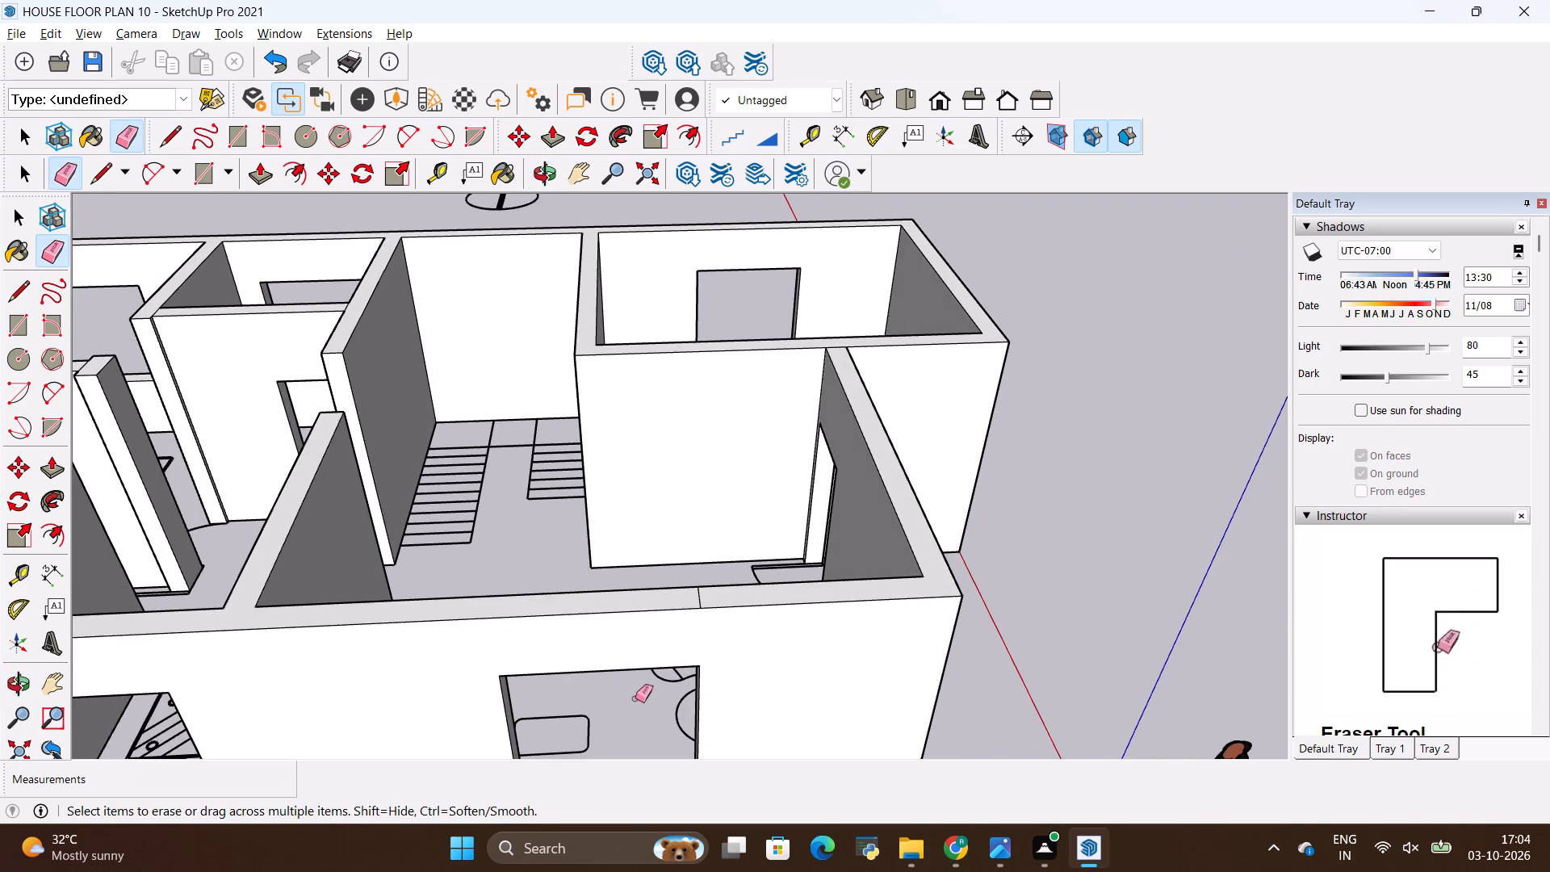
scroll(710, 637, up, 11)
drag(696, 575, 668, 584)
scroll(668, 585, down, 9)
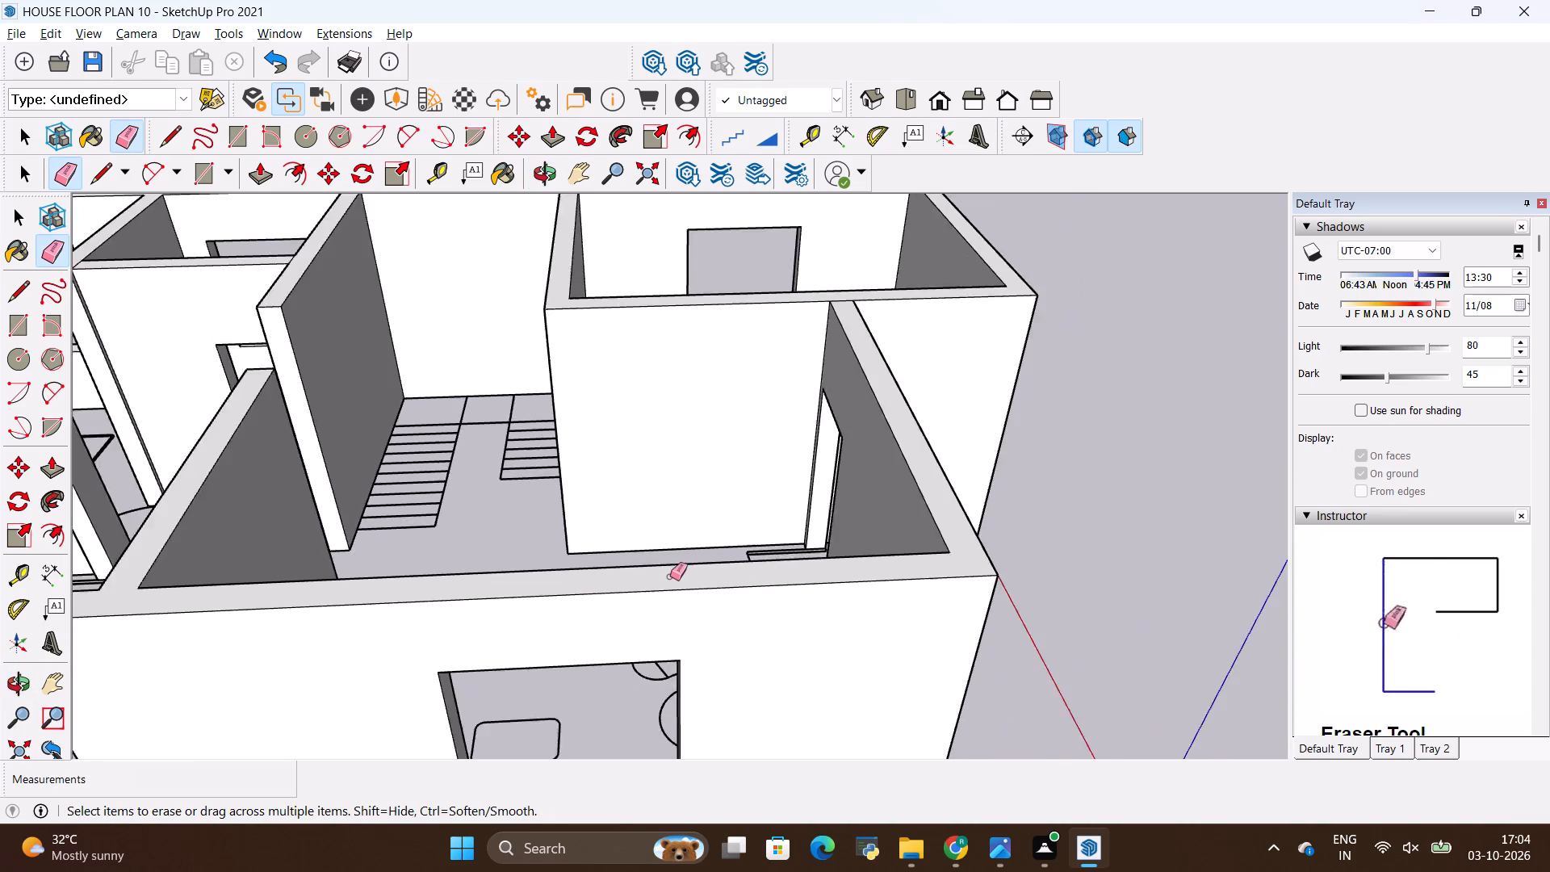
Copy the top edge of the wall stub's end at the corner room beside the dining area 3' down its face.
scroll(670, 576, down, 14)
middle_drag(306, 529, 471, 609)
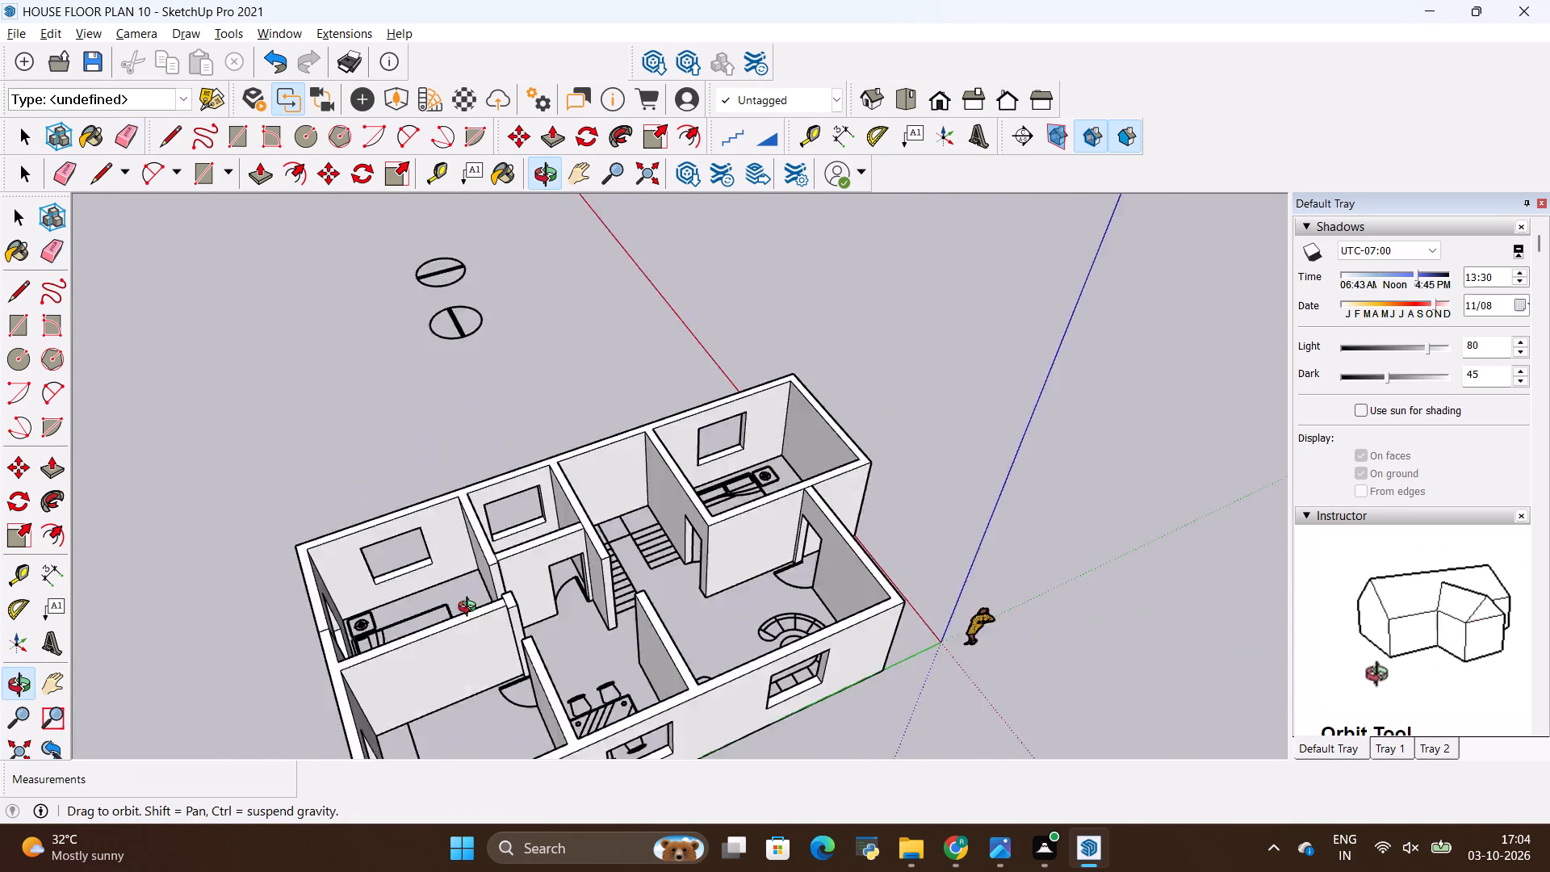
middle_drag(471, 609, 446, 583)
scroll(560, 576, up, 9)
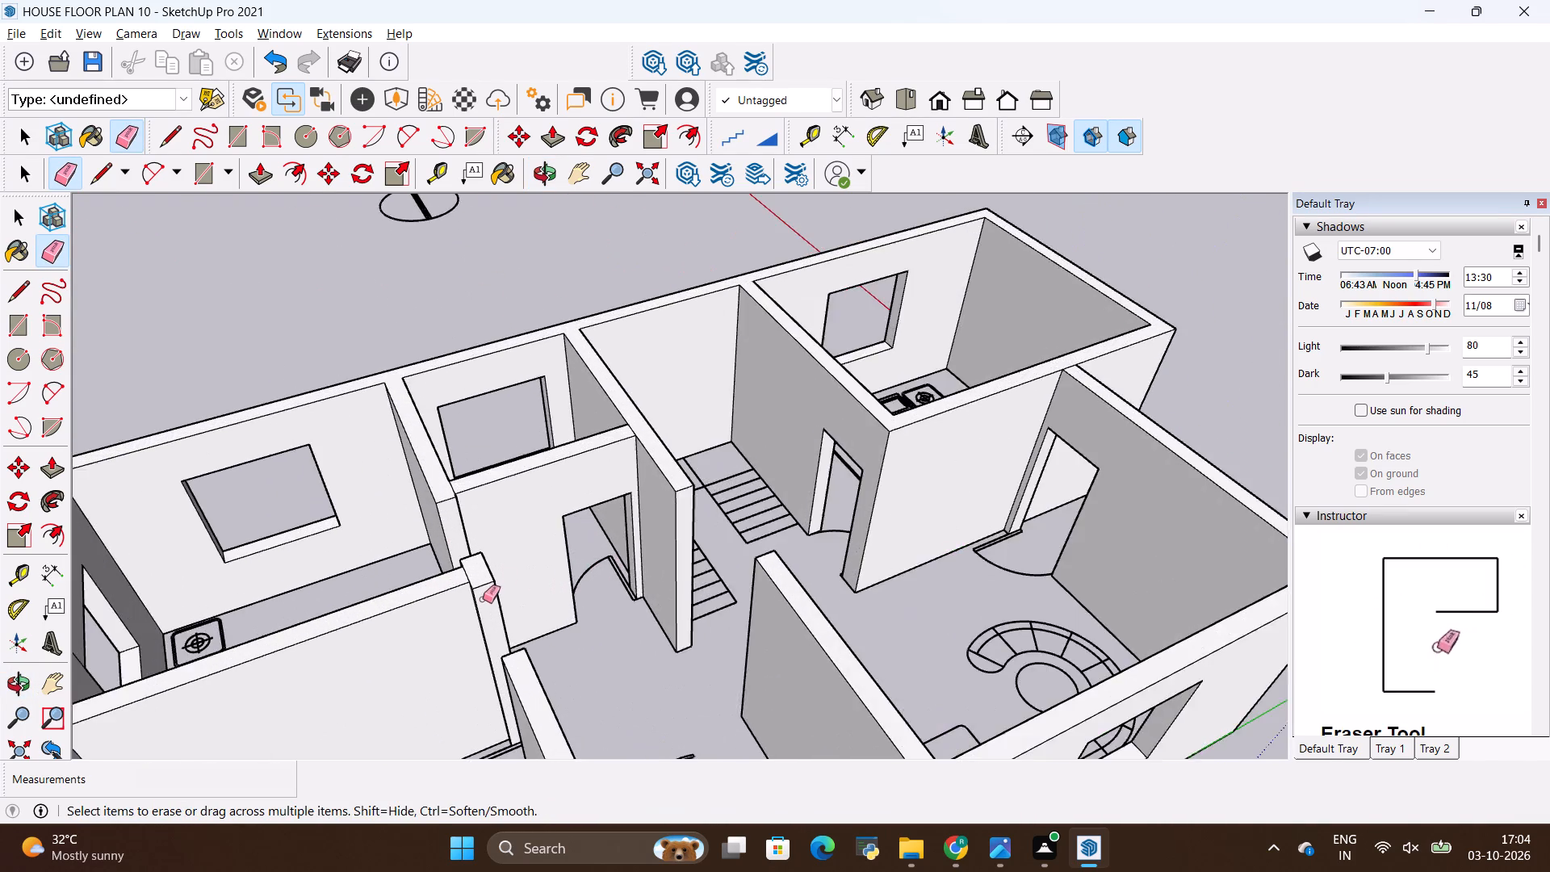
scroll(483, 599, up, 6)
key(space)
scroll(469, 571, up, 4)
click(482, 556)
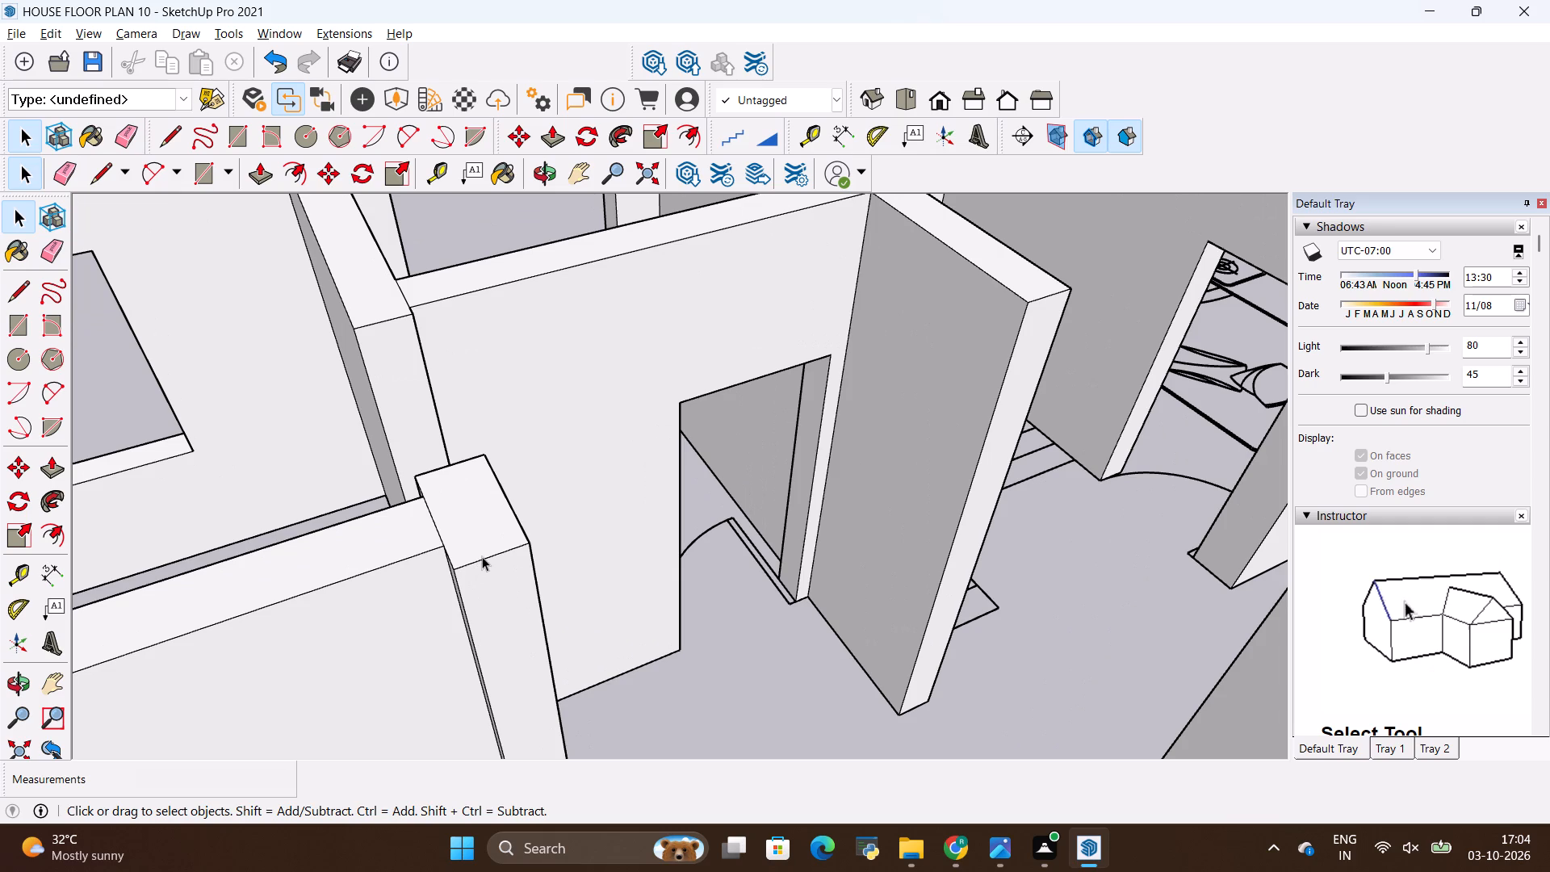
key(m)
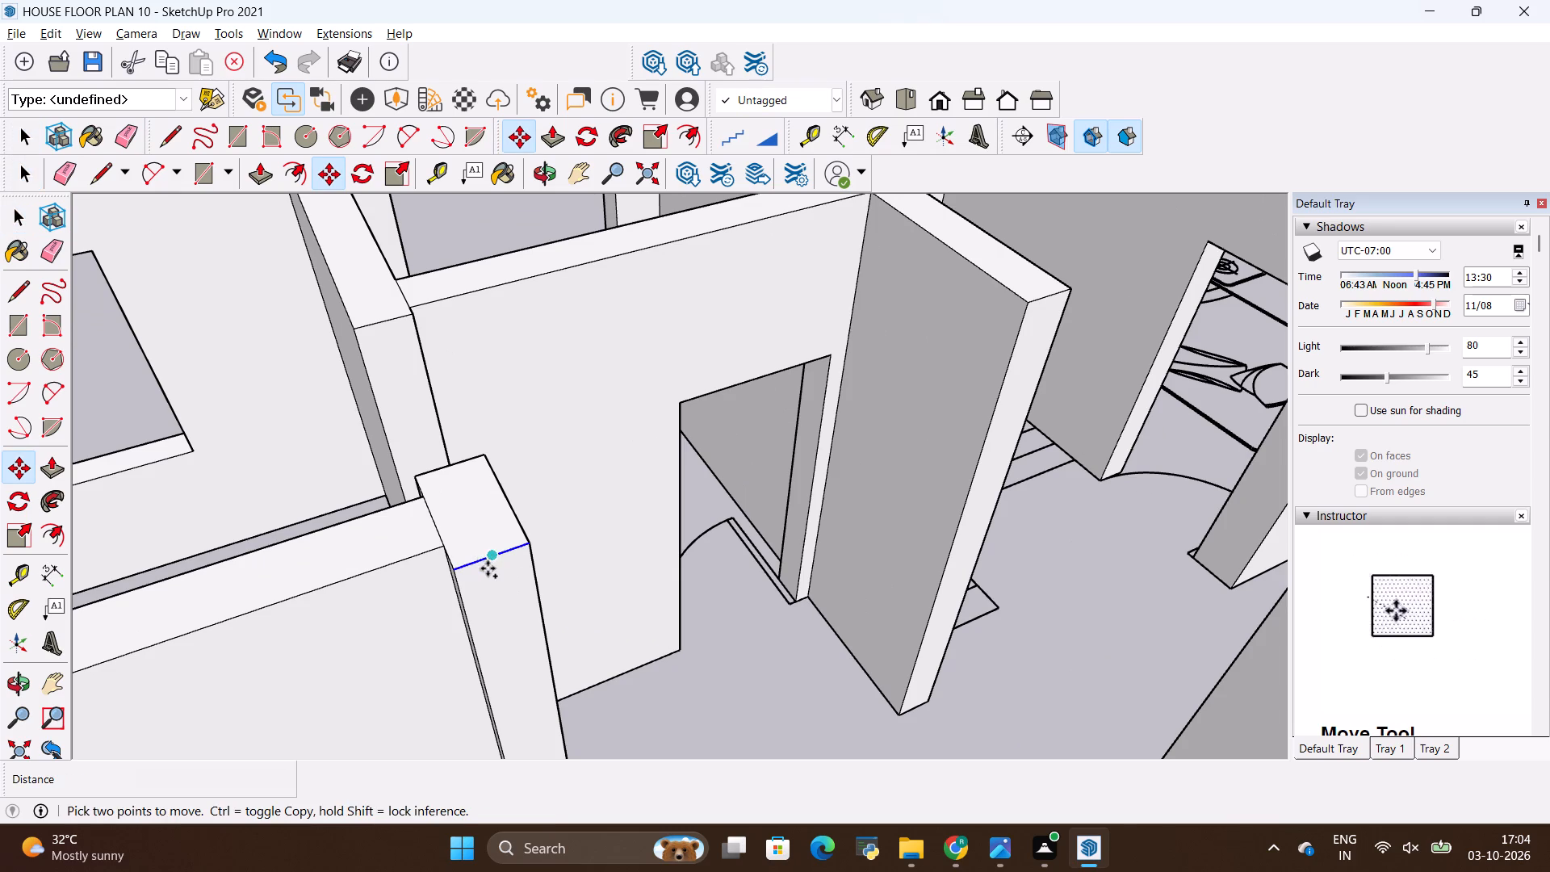
click(492, 555)
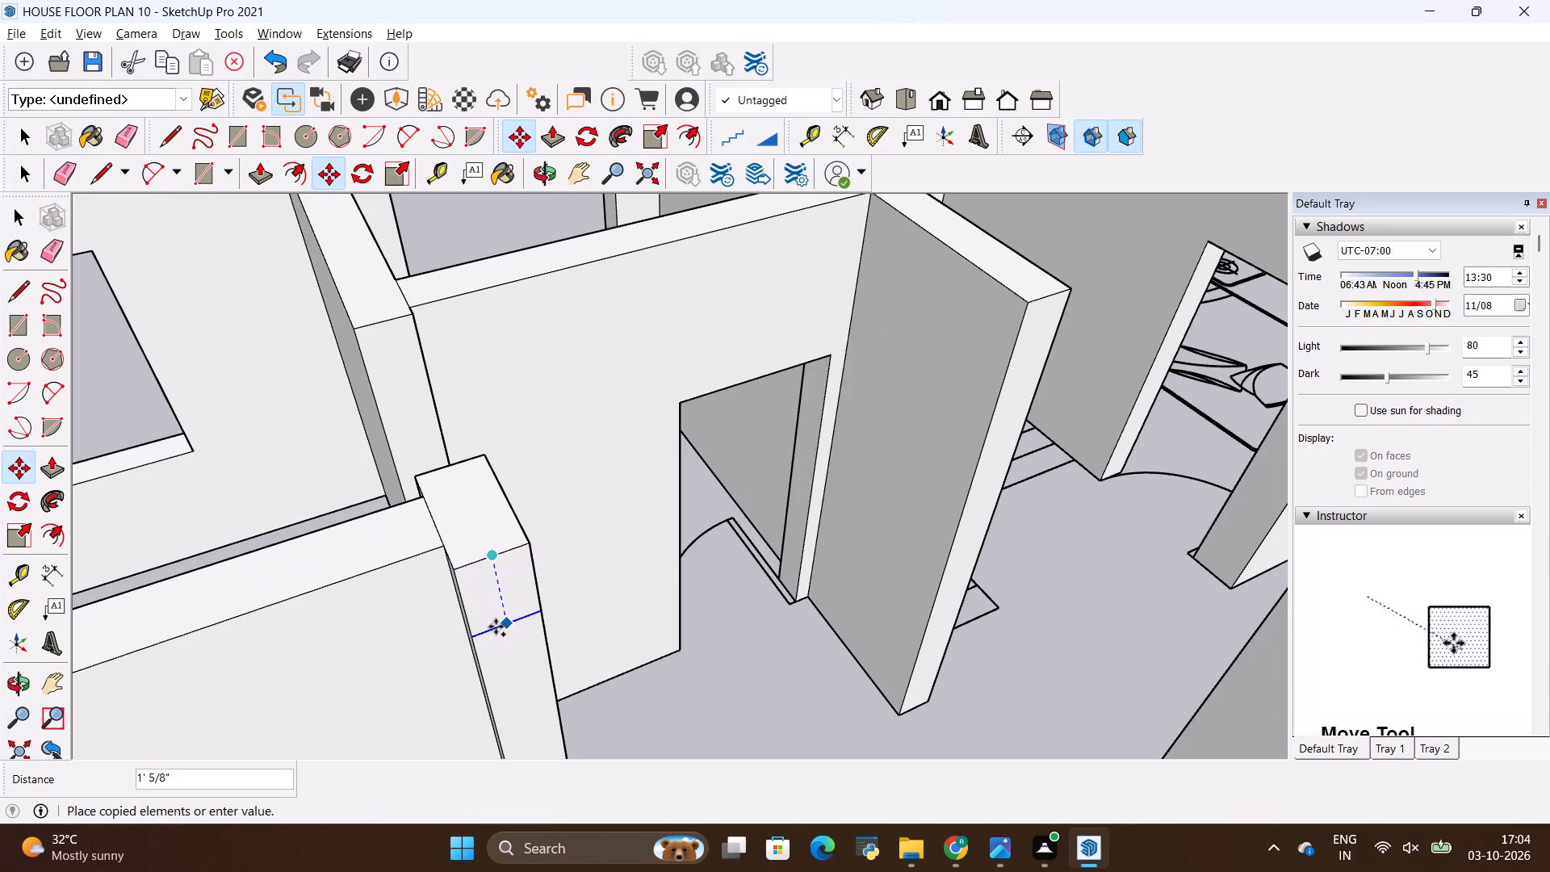
key(BackSpace)
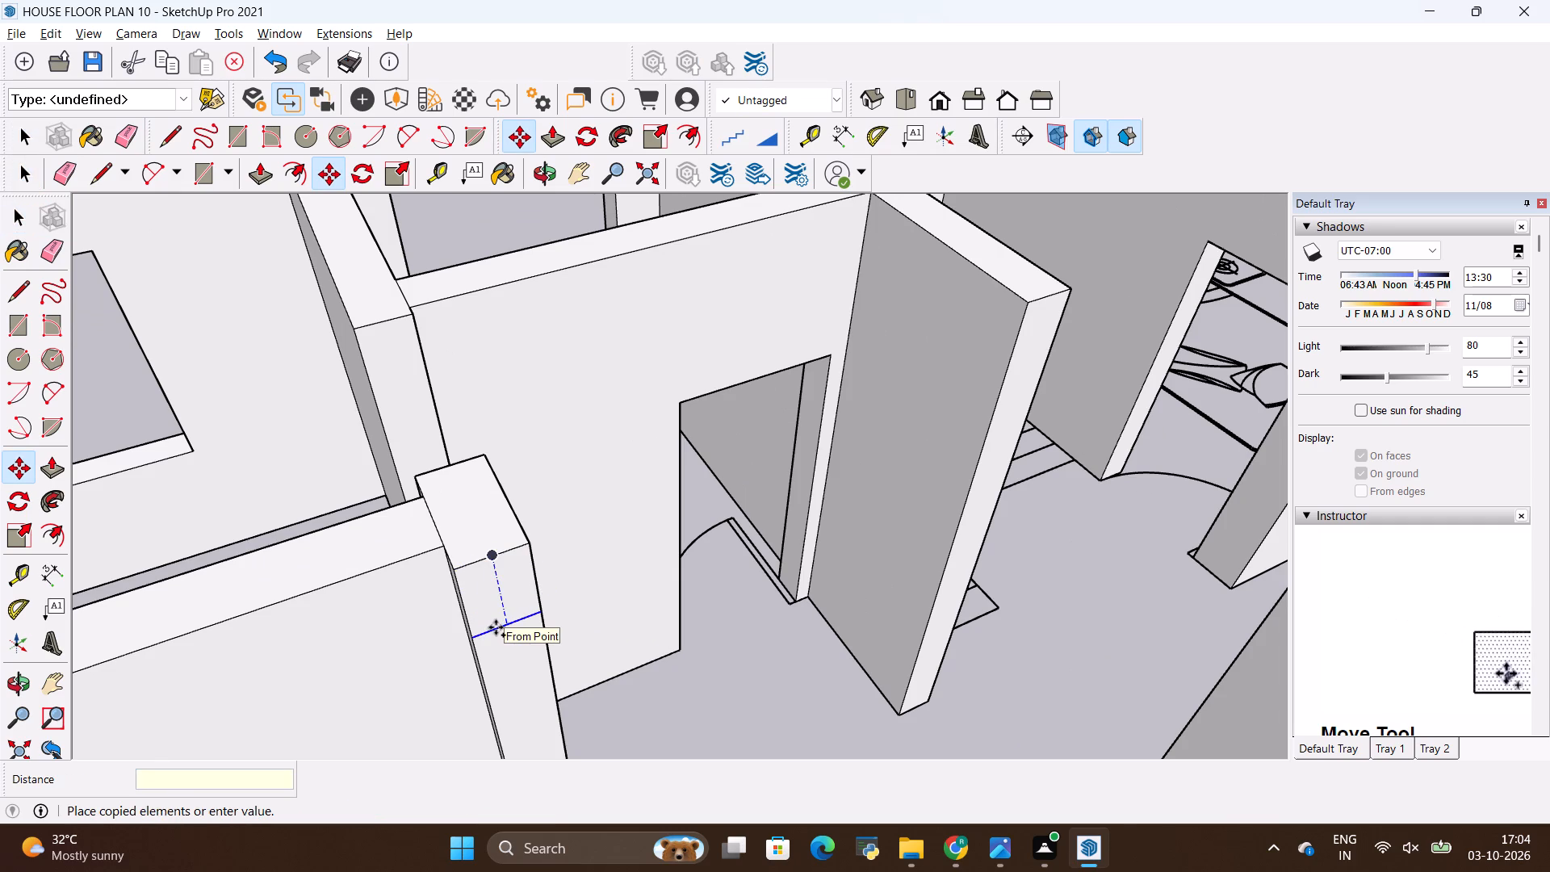
text(3')
key(Return)
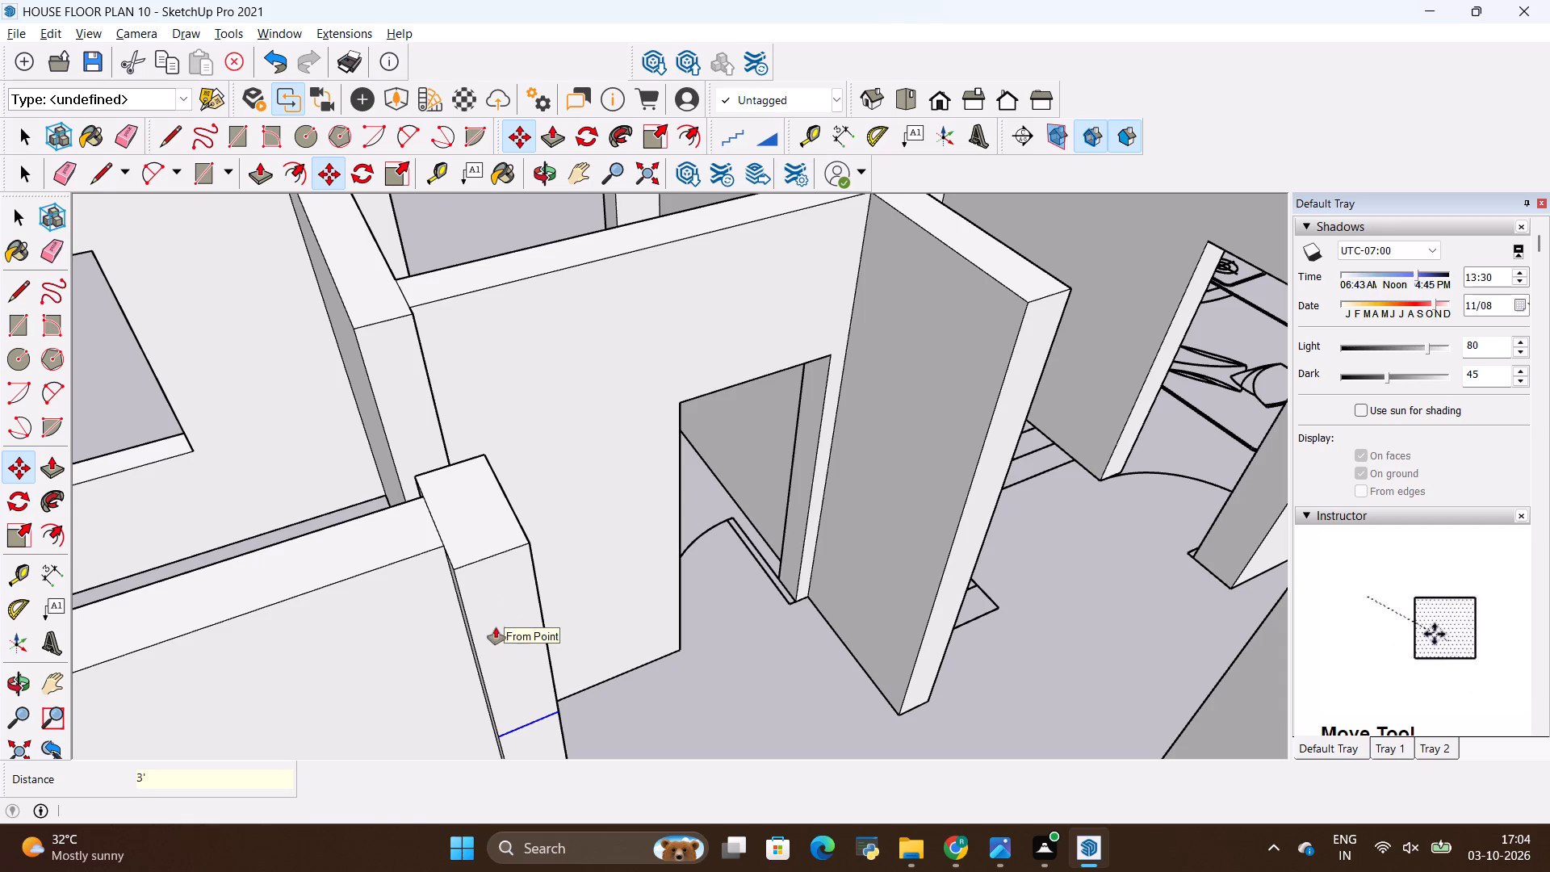
Push/Pull the upper part of the stub's end face 3' across the corner room's doorway to the facing partition.
key(p)
click(495, 627)
scroll(502, 611, down, 4)
scroll(585, 540, down, 6)
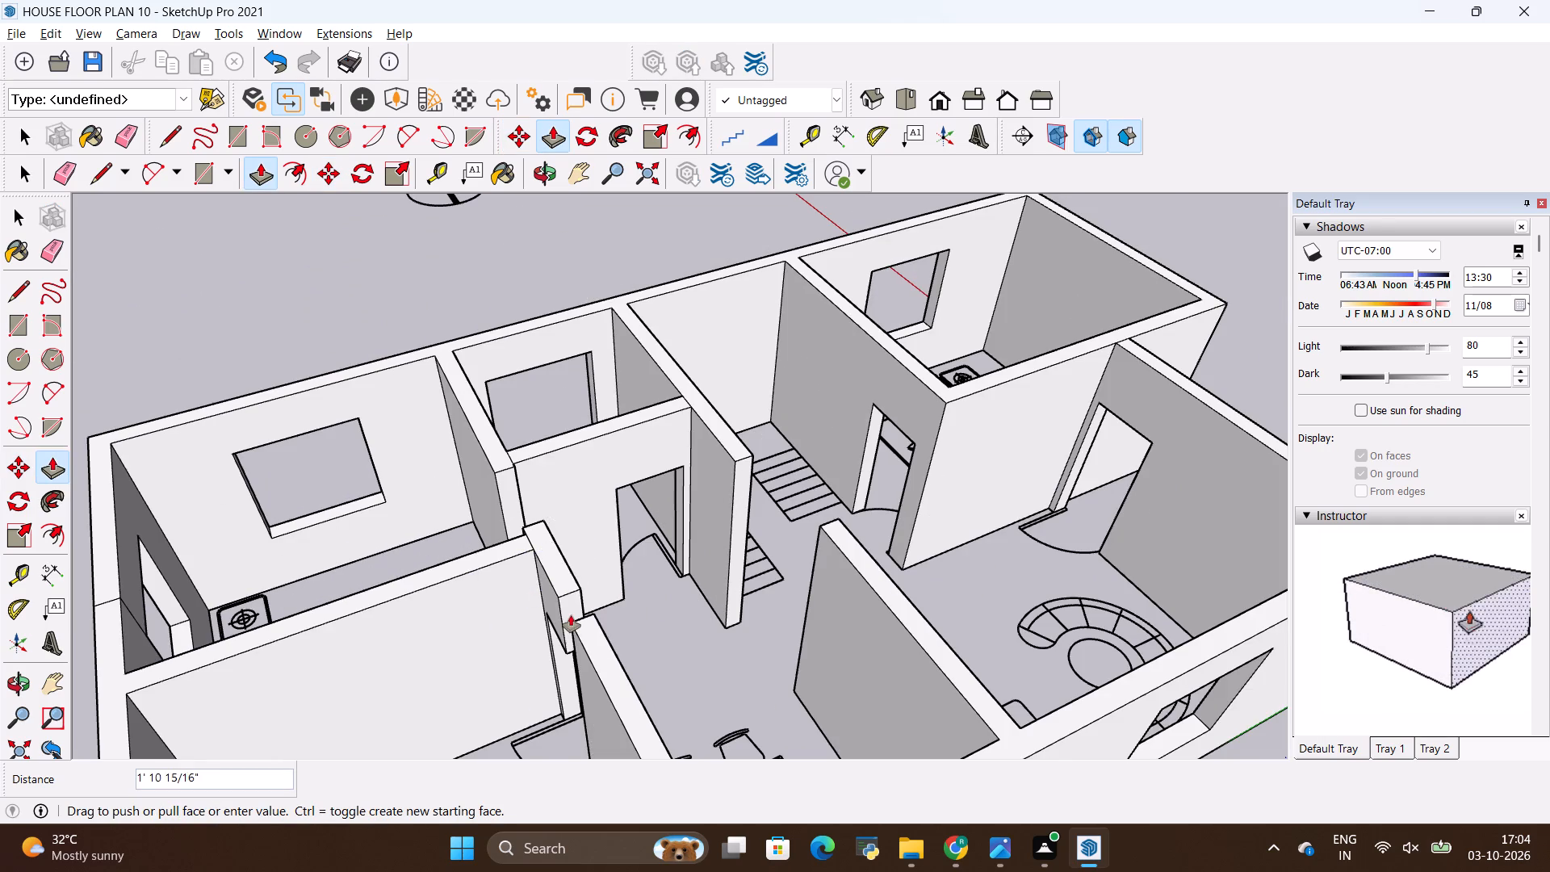
scroll(571, 618, up, 7)
click(586, 623)
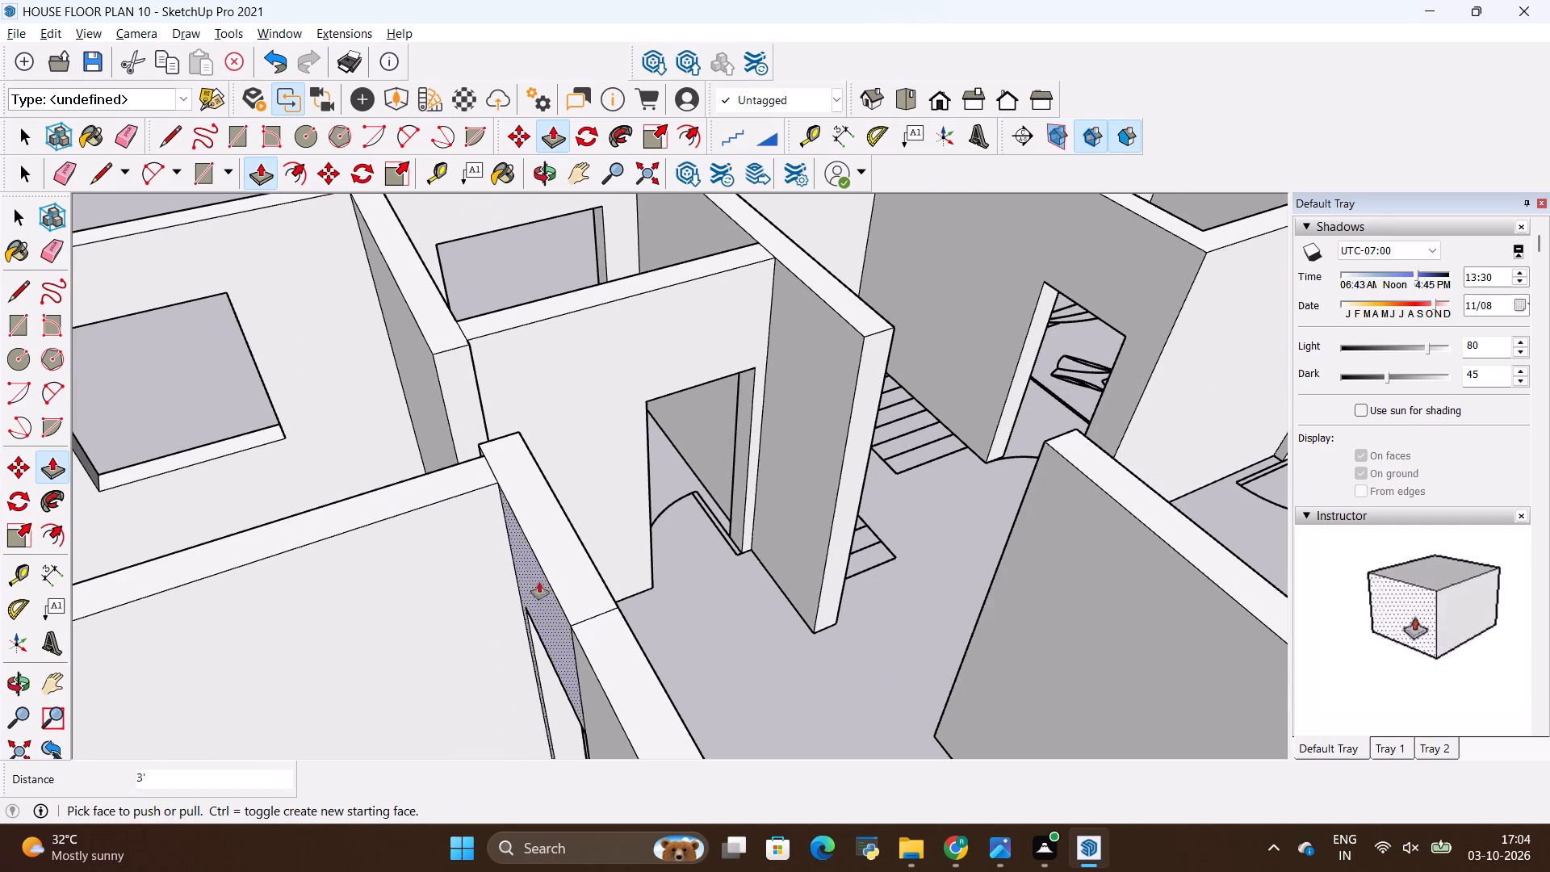
Erase the seam across the wall top where the corner room's door lintel meets the partition.
scroll(542, 572, down, 3)
scroll(588, 602, up, 8)
key(e)
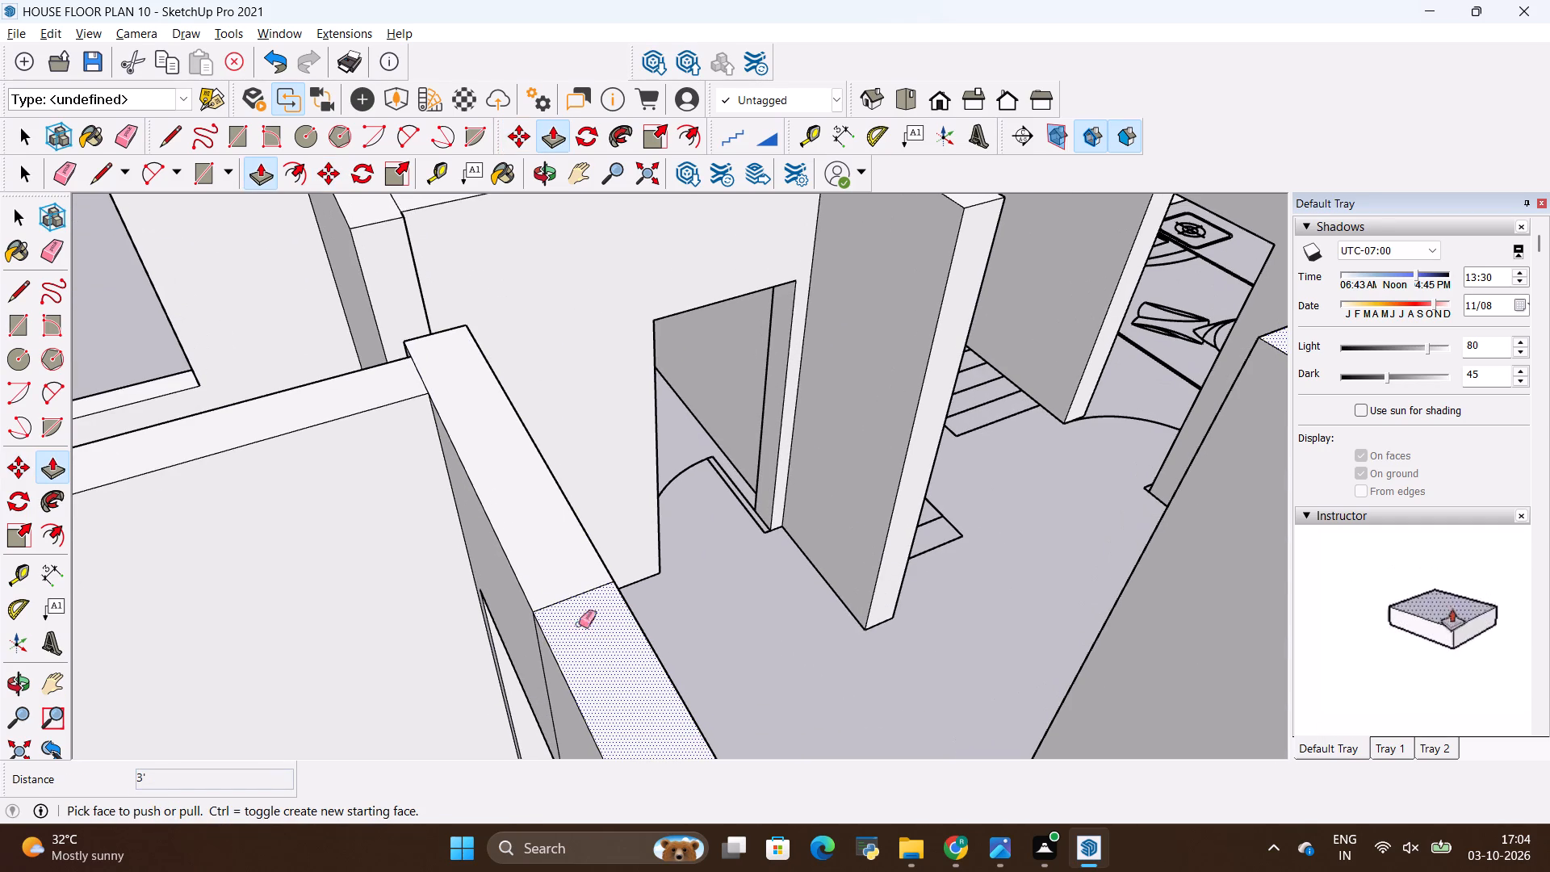
drag(572, 584, 575, 592)
drag(572, 591, 574, 603)
Erase the vertical seams beside the corner room's door lintel on both faces of the wall.
scroll(576, 575, down, 5)
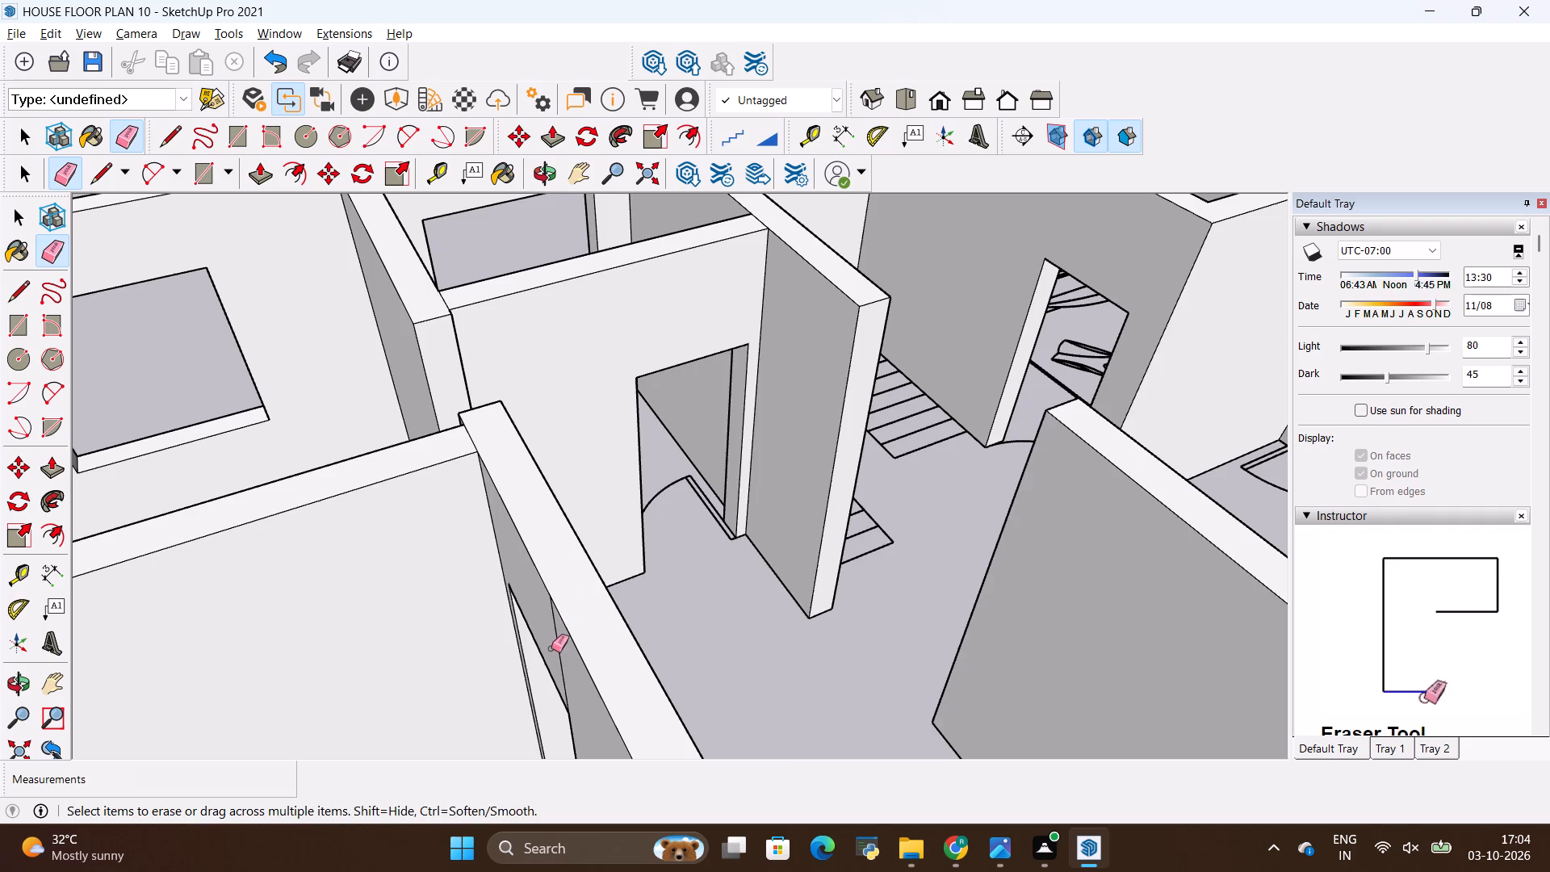
middle_drag(567, 651, 739, 542)
drag(765, 536, 819, 543)
middle_drag(818, 548, 811, 551)
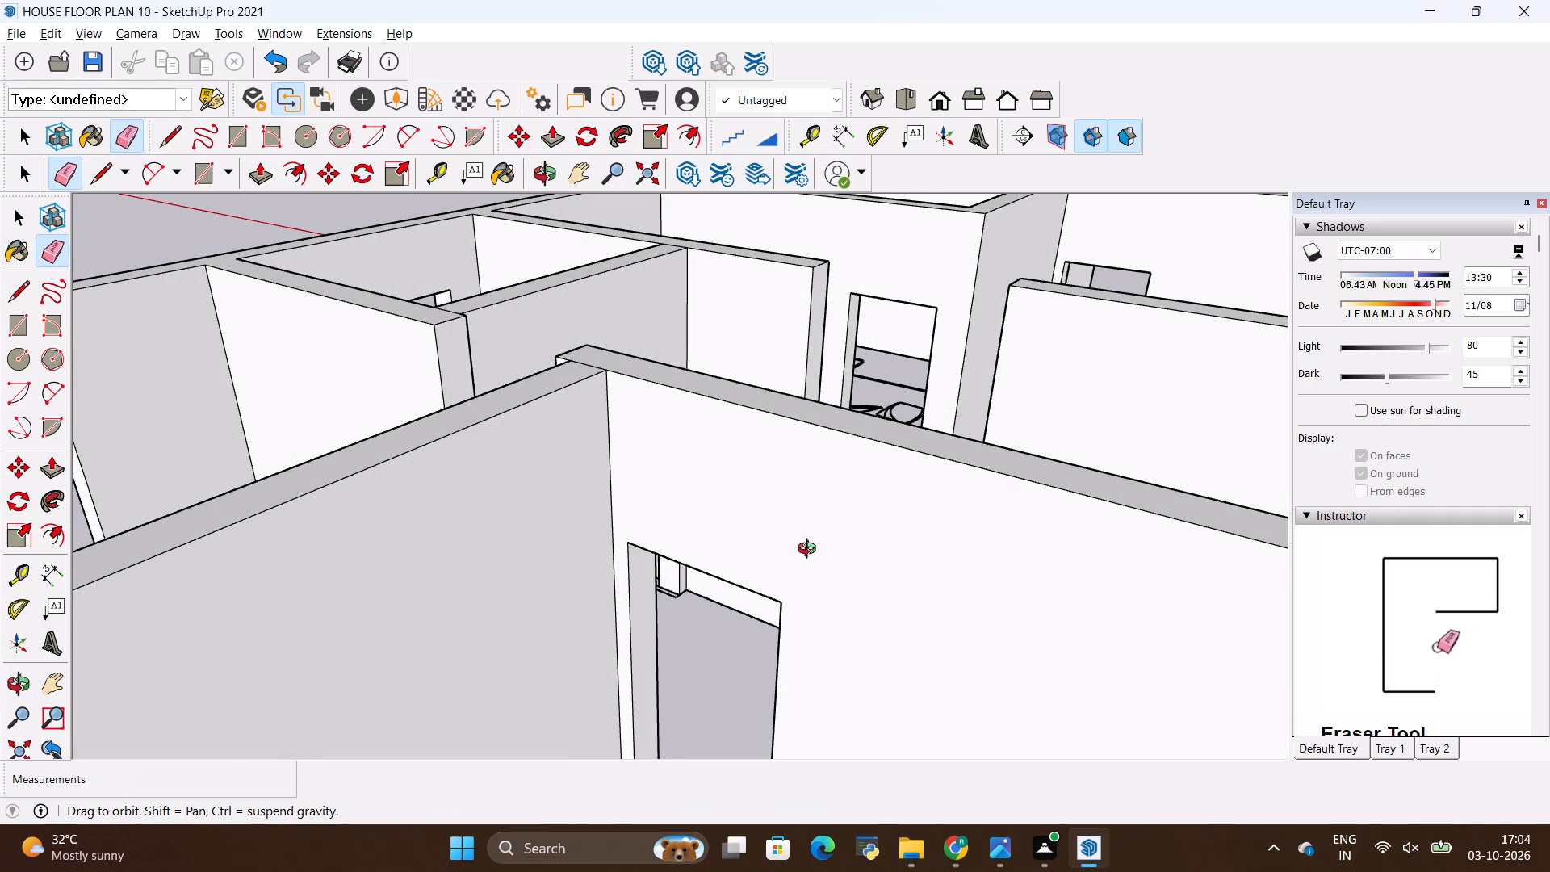
middle_drag(811, 551, 299, 542)
drag(341, 396, 313, 423)
scroll(375, 438, down, 5)
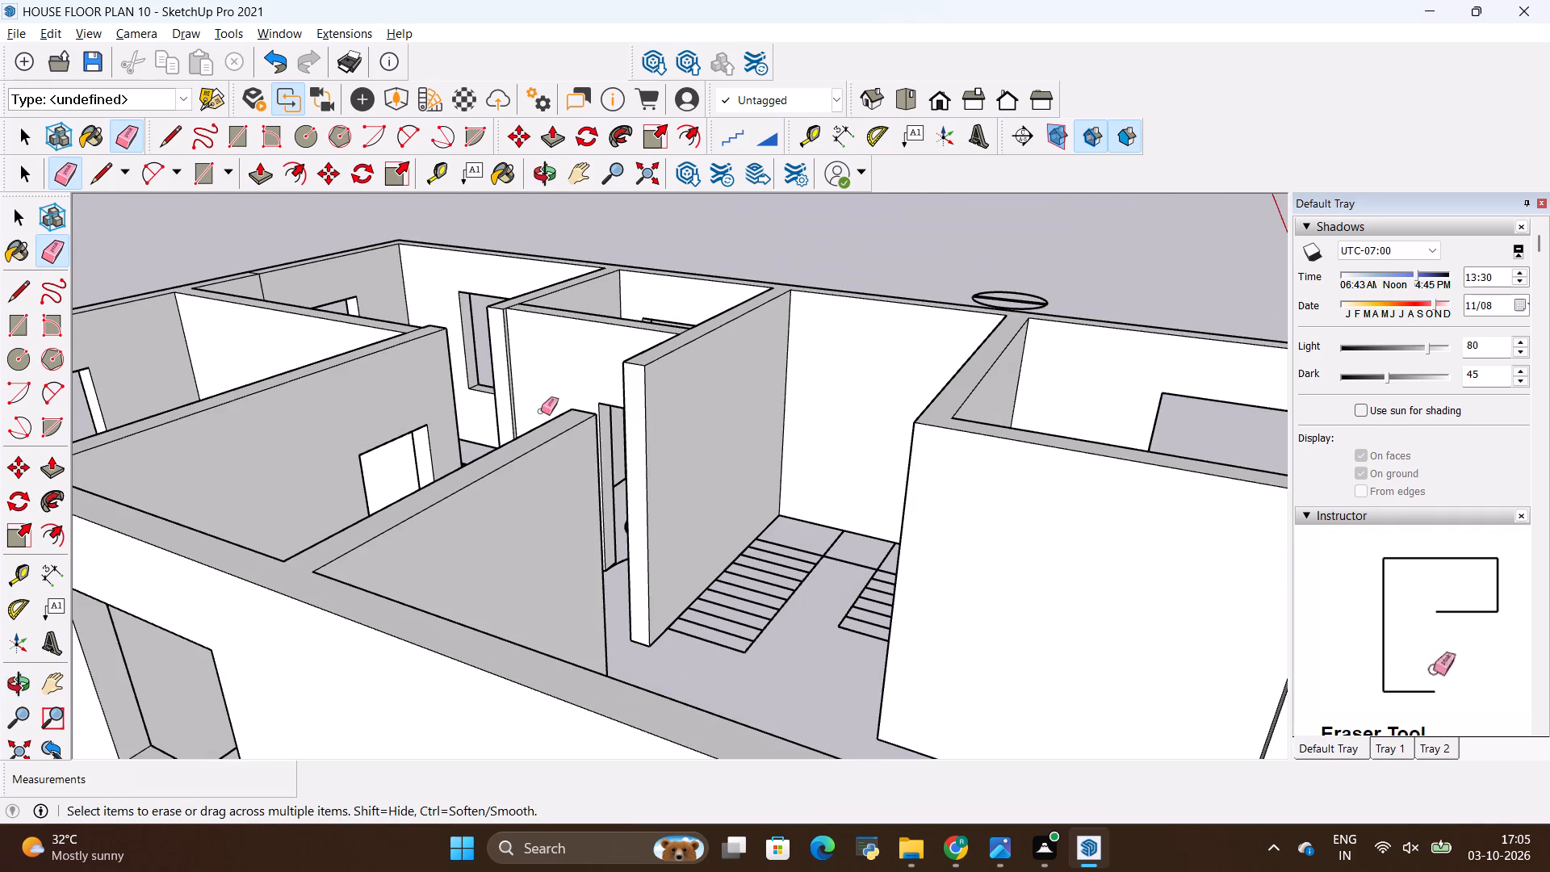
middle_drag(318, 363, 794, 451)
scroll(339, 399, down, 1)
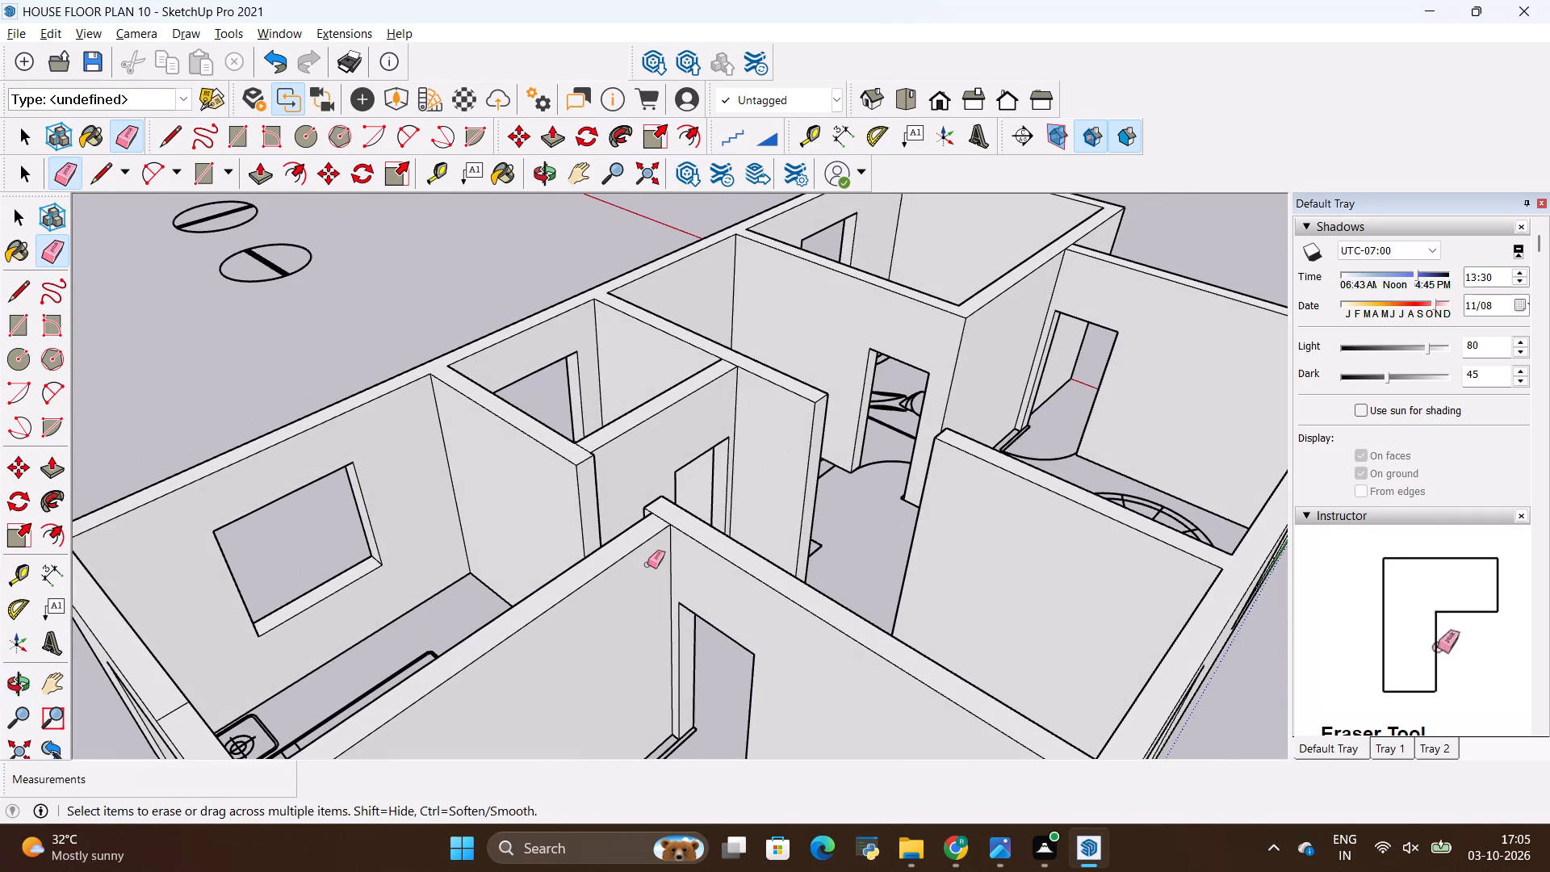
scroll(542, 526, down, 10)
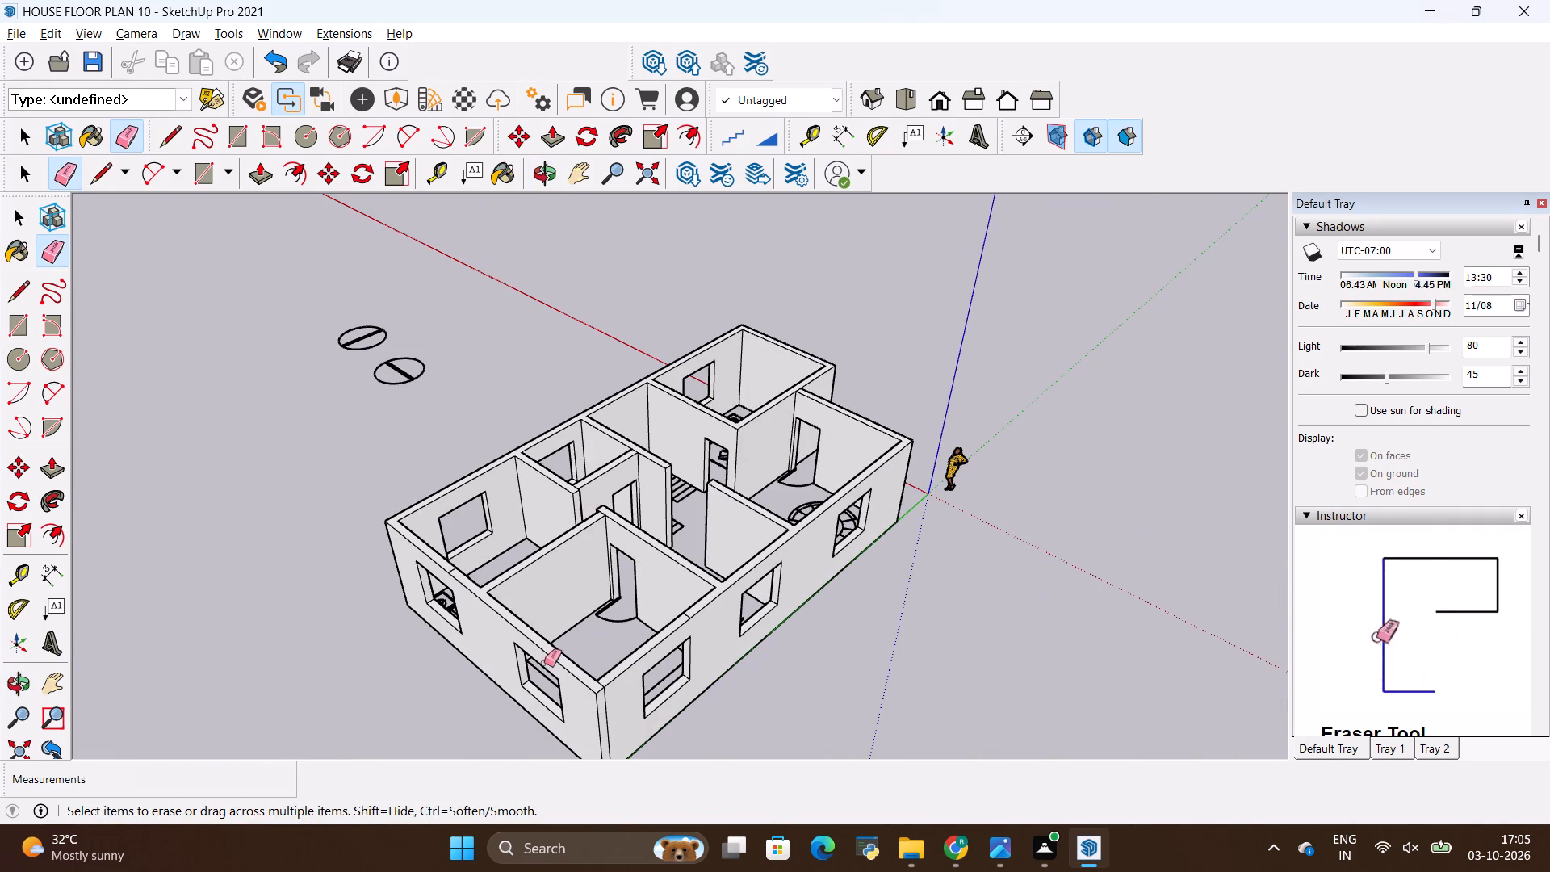
Erase the seam across the outer wall's top beside the window of the rear bedroom next to the toilet.
scroll(461, 609, up, 10)
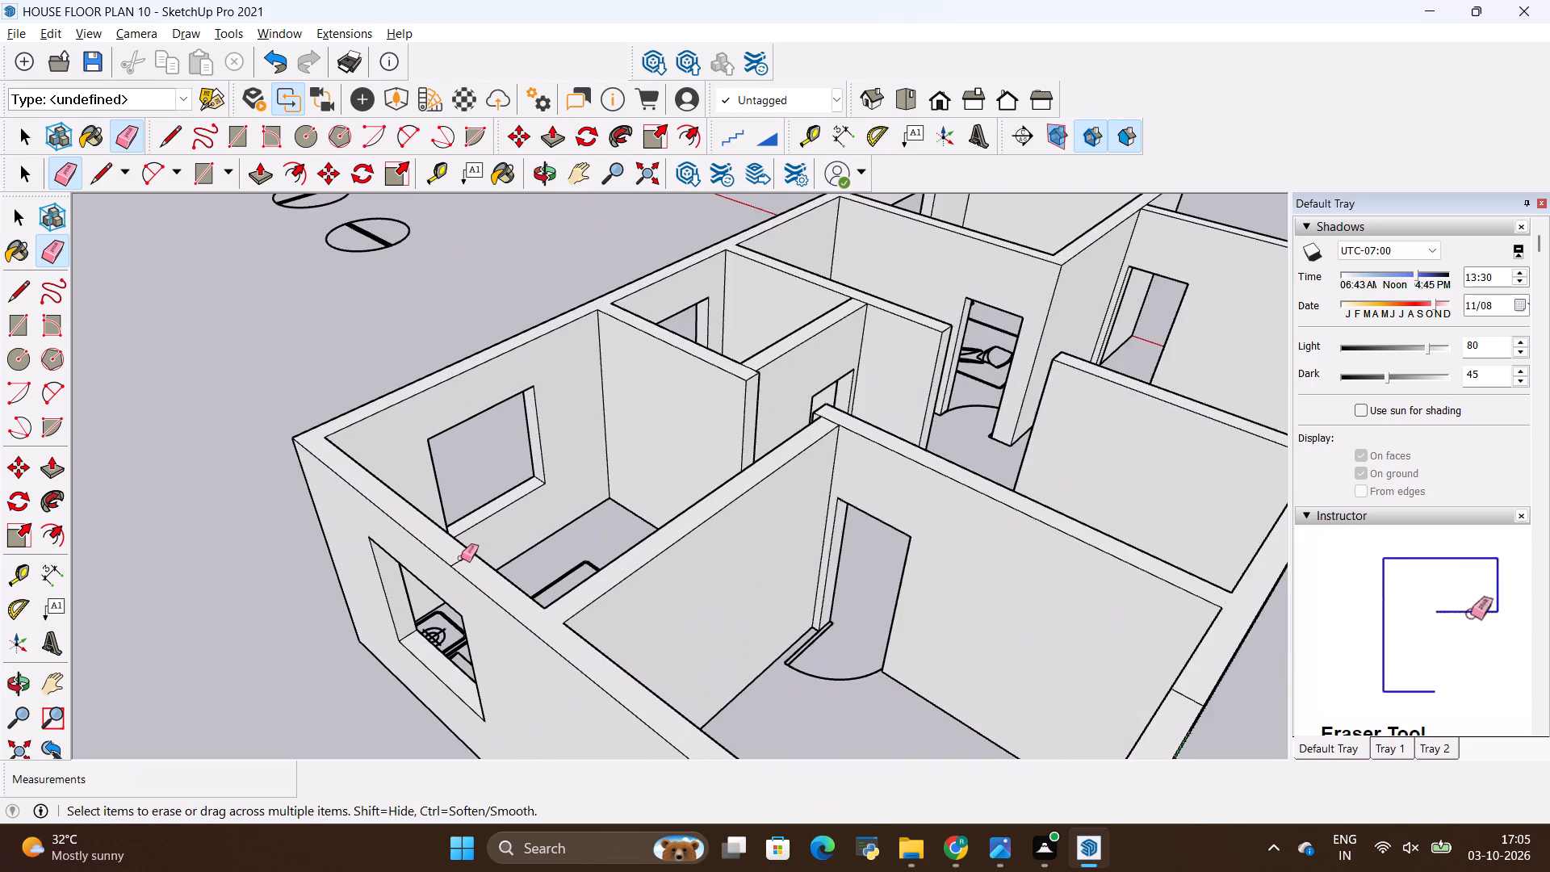
scroll(461, 558, up, 5)
drag(455, 552, 469, 567)
scroll(402, 532, down, 6)
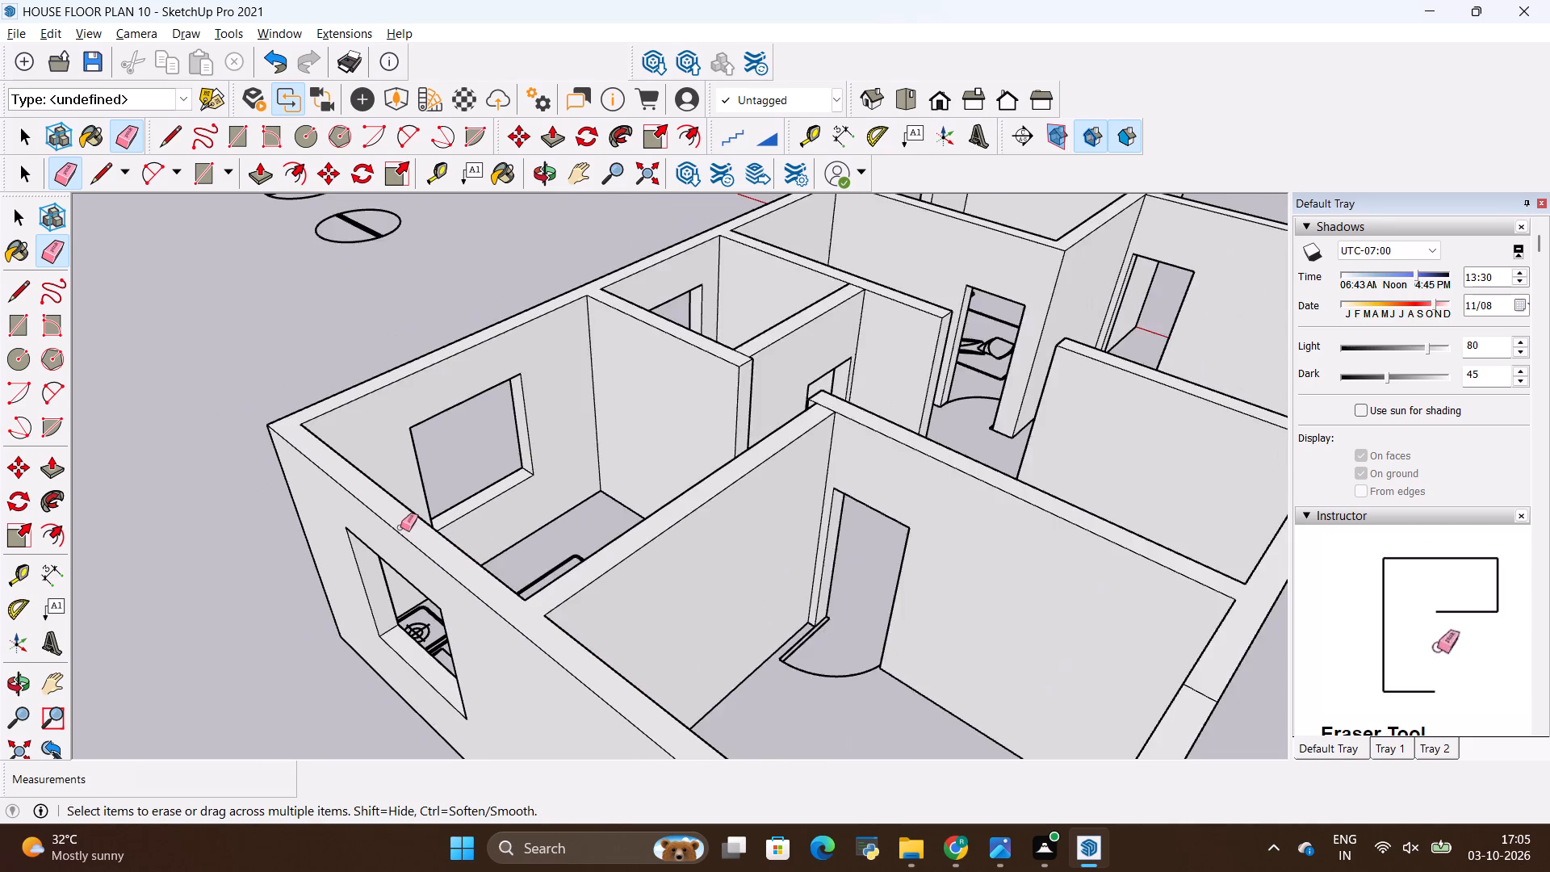
scroll(400, 527, down, 8)
Erase the vertical seams above and below the rear bedroom's window on the inner face of the end wall.
middle_drag(907, 539, 438, 563)
middle_drag(971, 501, 590, 461)
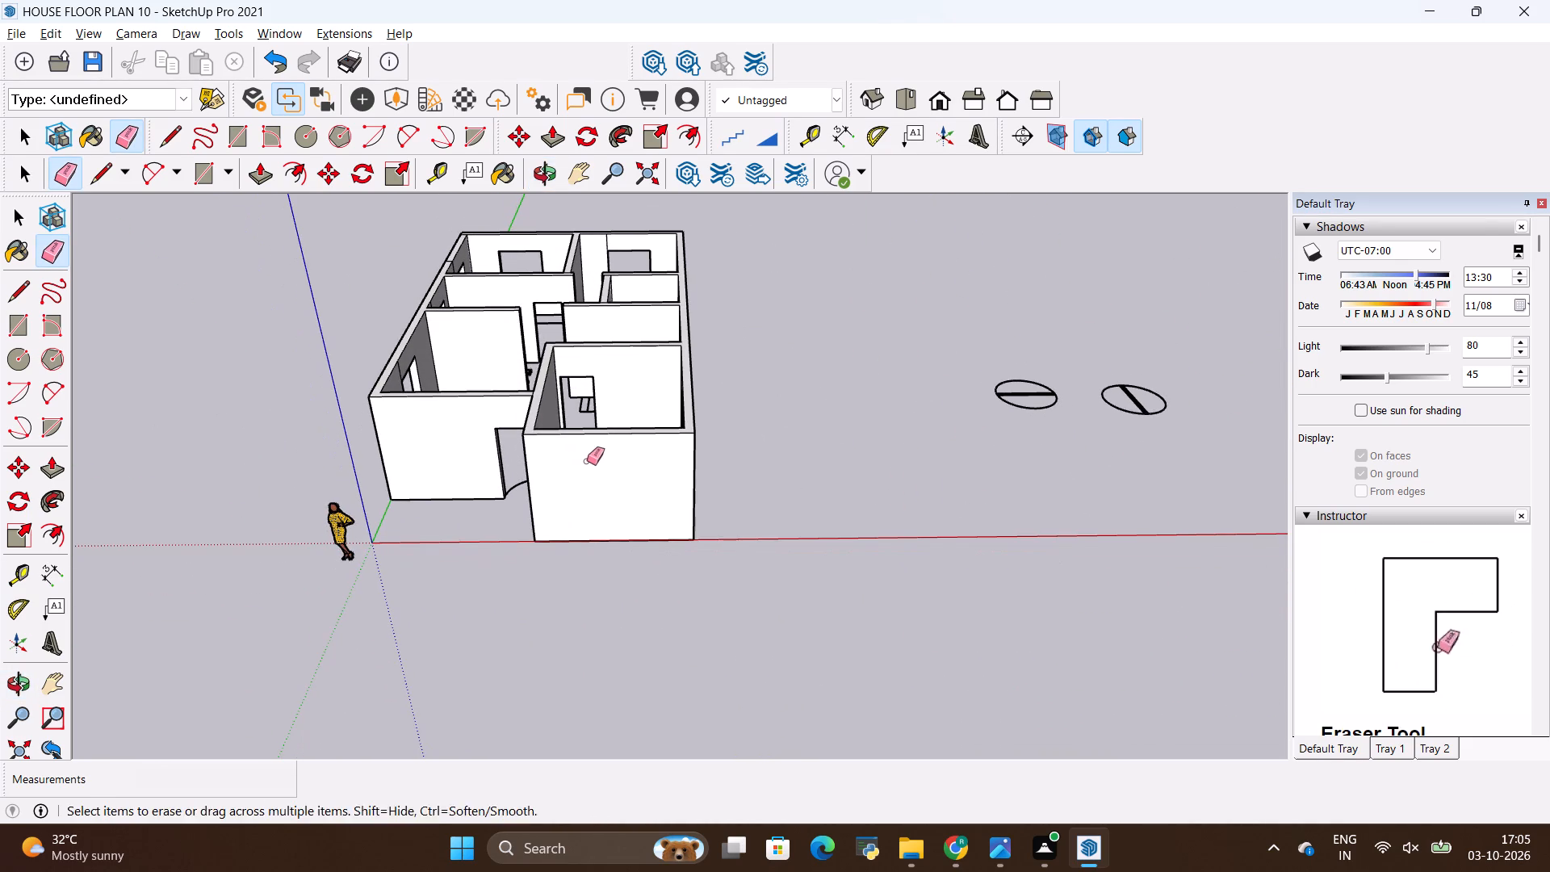
scroll(521, 421, up, 1)
middle_drag(521, 421, 523, 499)
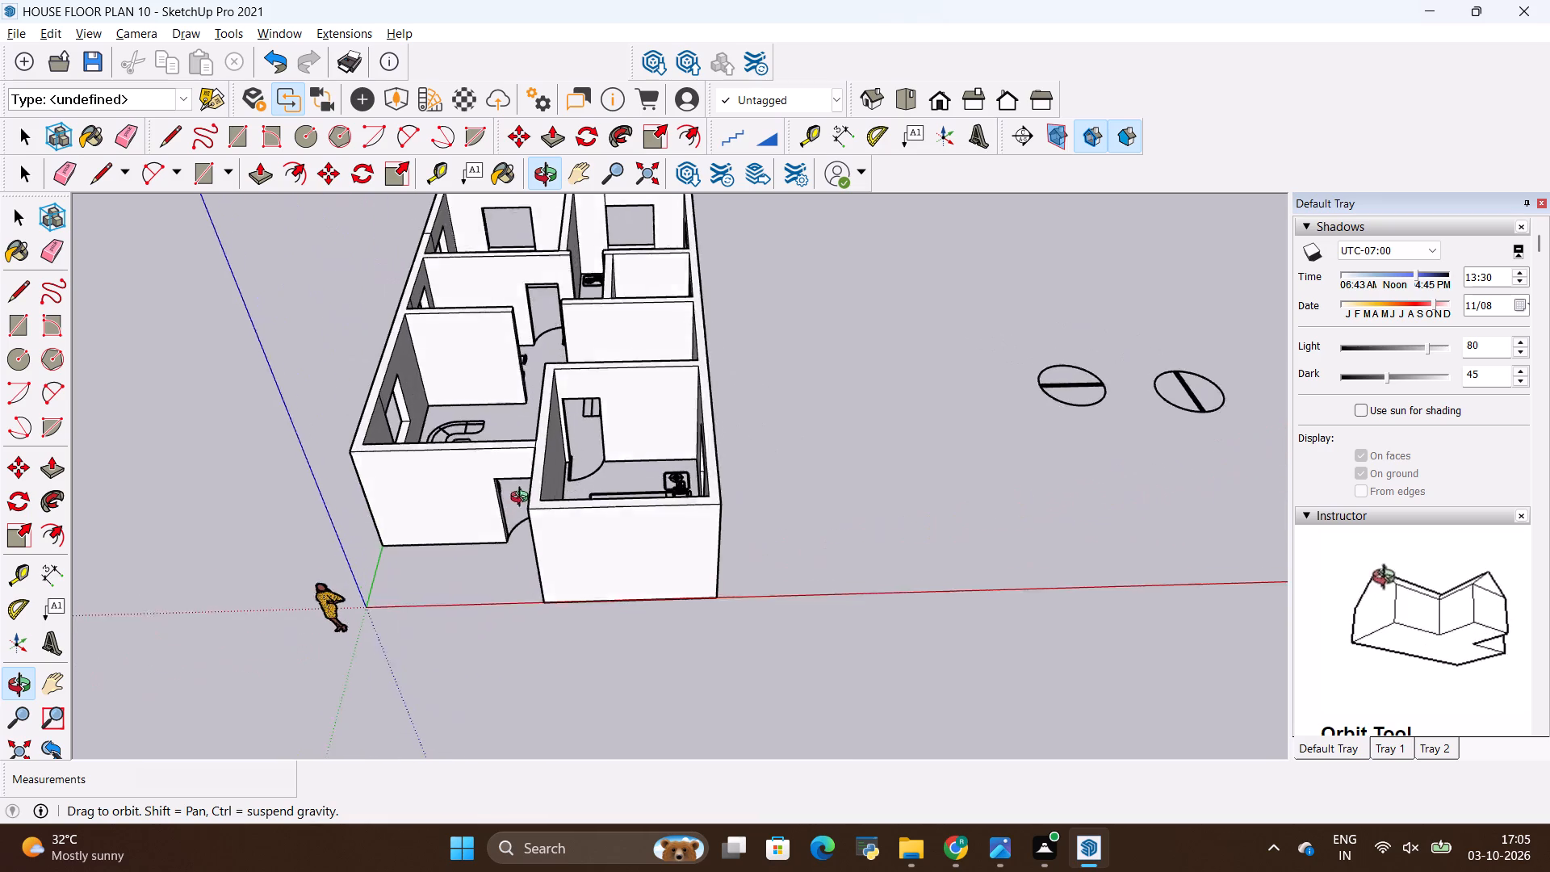
middle_drag(523, 499, 571, 724)
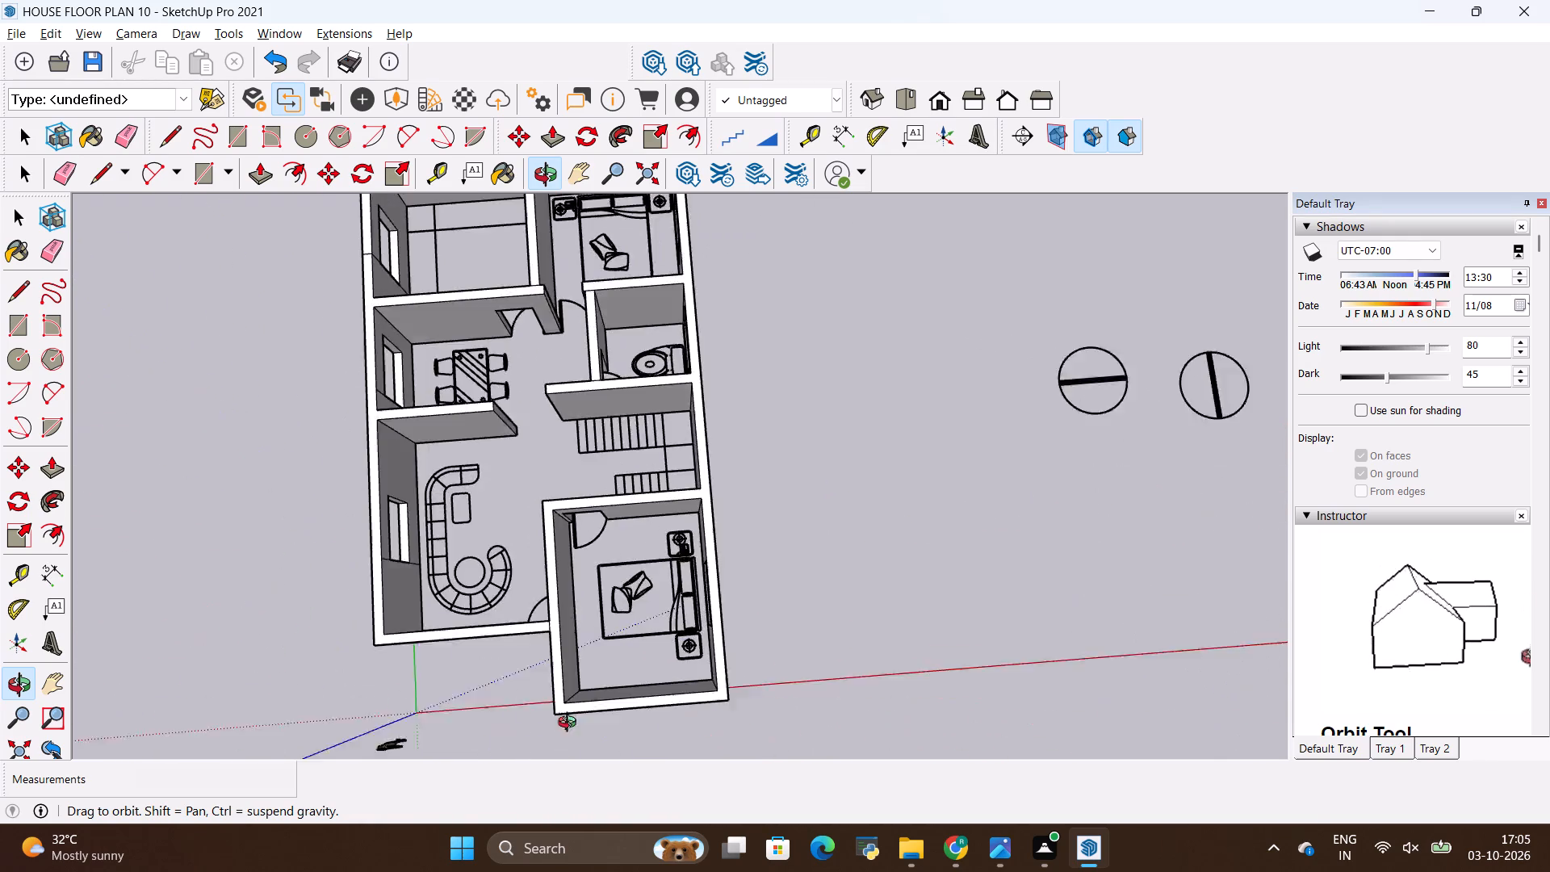
middle_drag(571, 724, 677, 480)
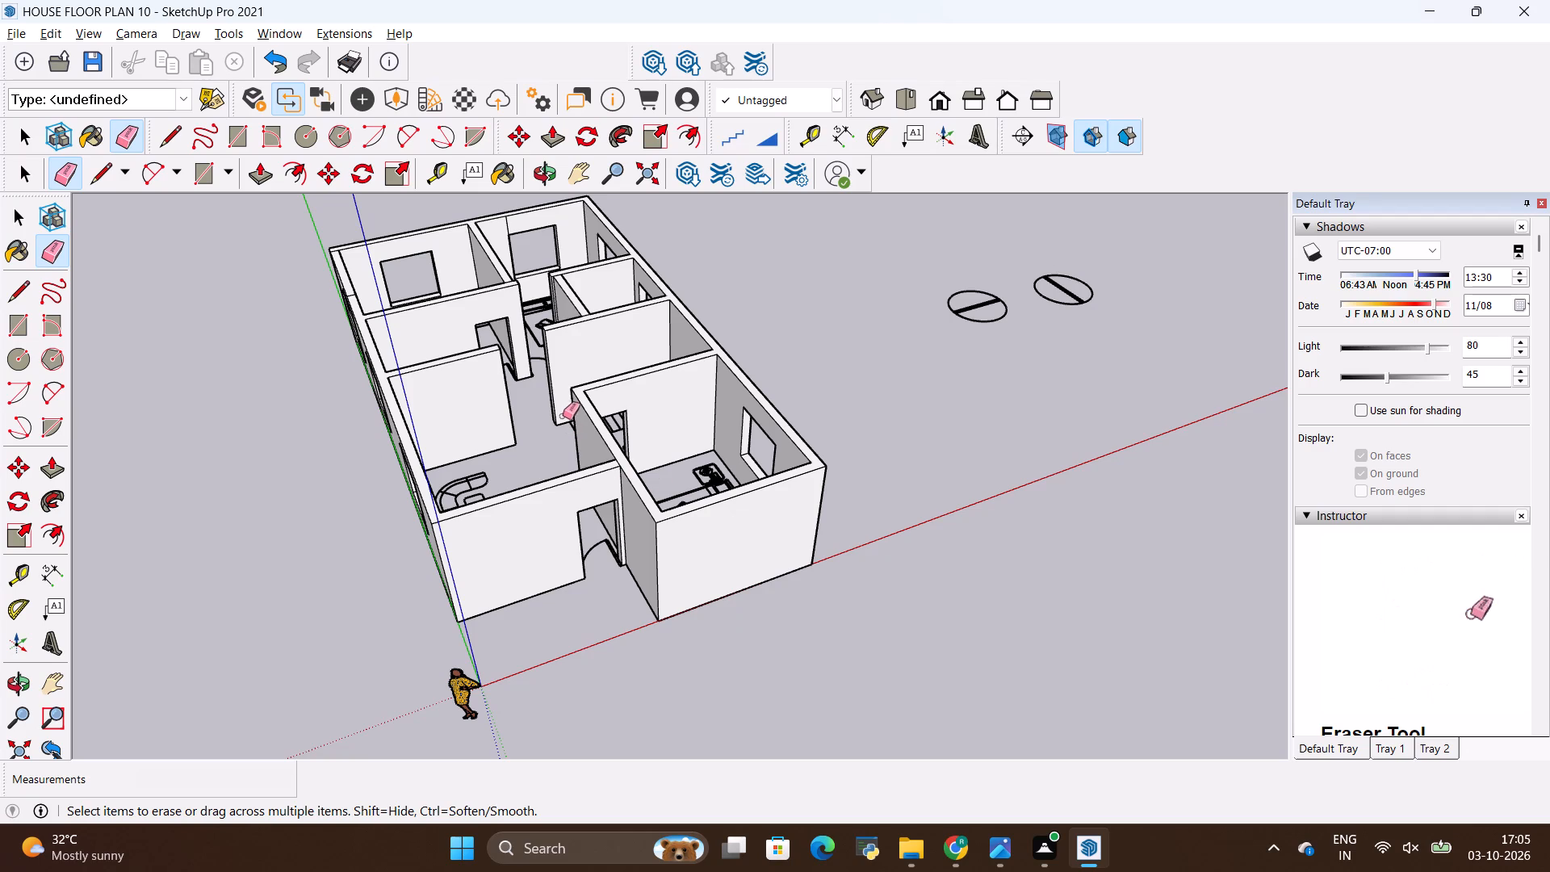
scroll(560, 409, down, 5)
scroll(482, 266, up, 20)
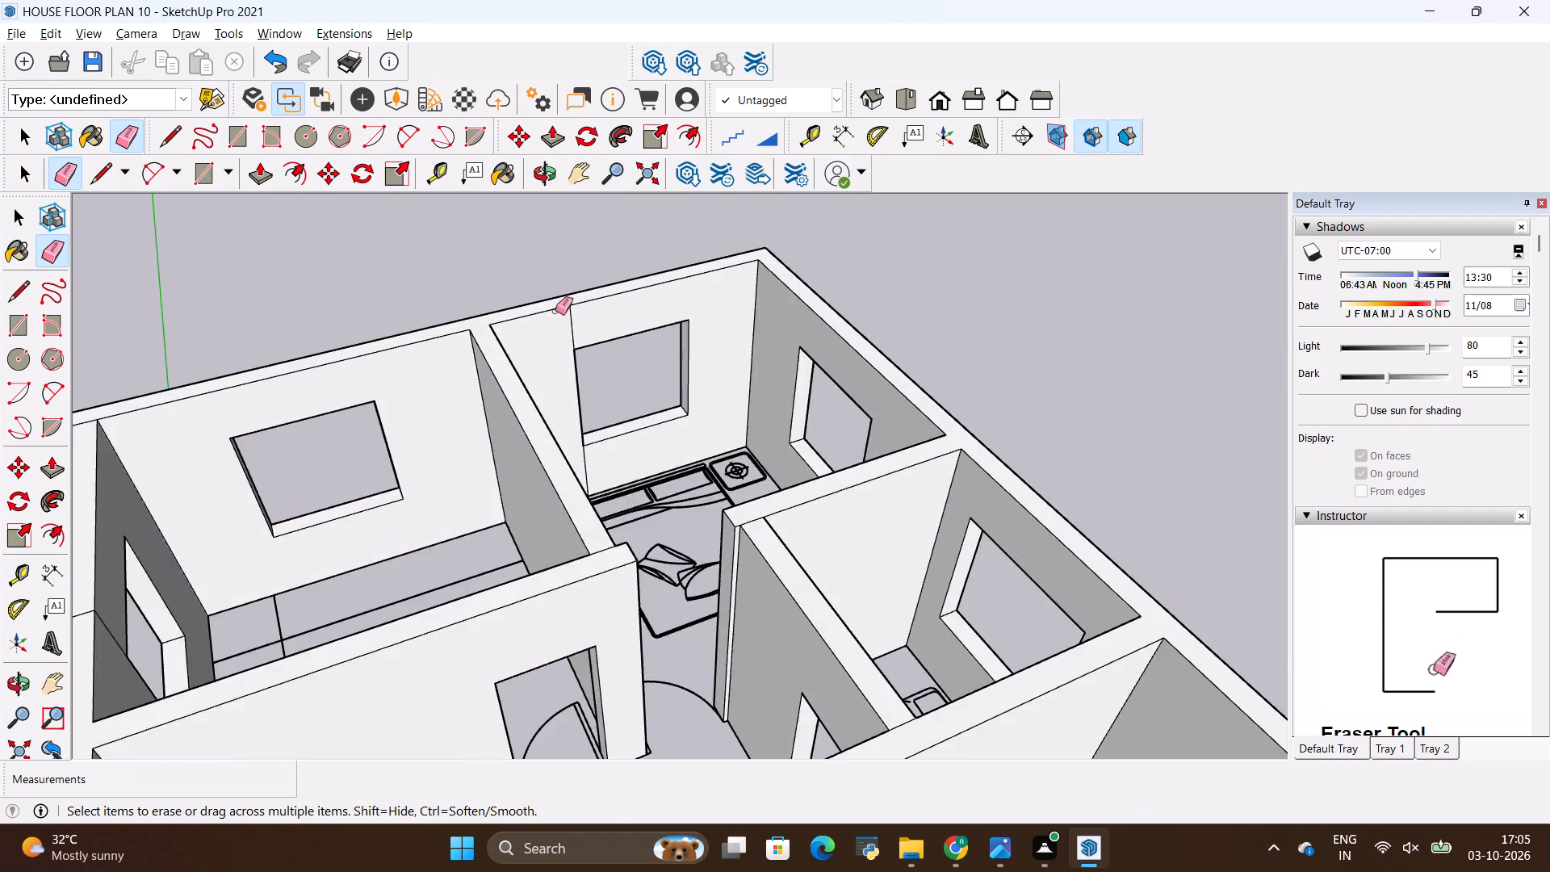
scroll(555, 311, up, 3)
drag(579, 321, 576, 333)
drag(610, 549, 608, 549)
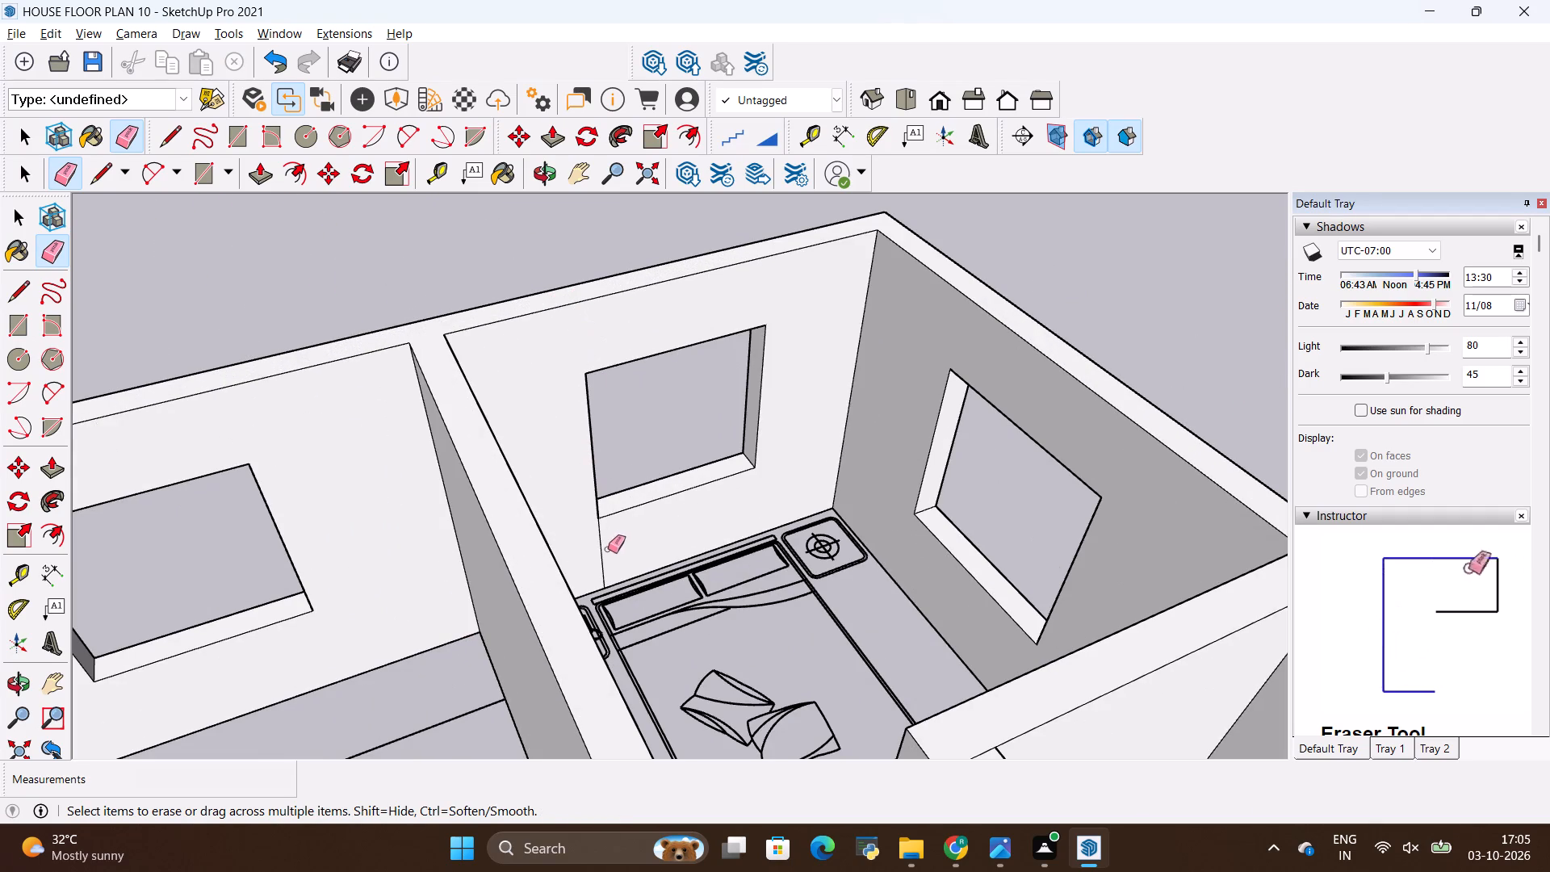
drag(608, 549, 593, 551)
scroll(494, 402, down, 15)
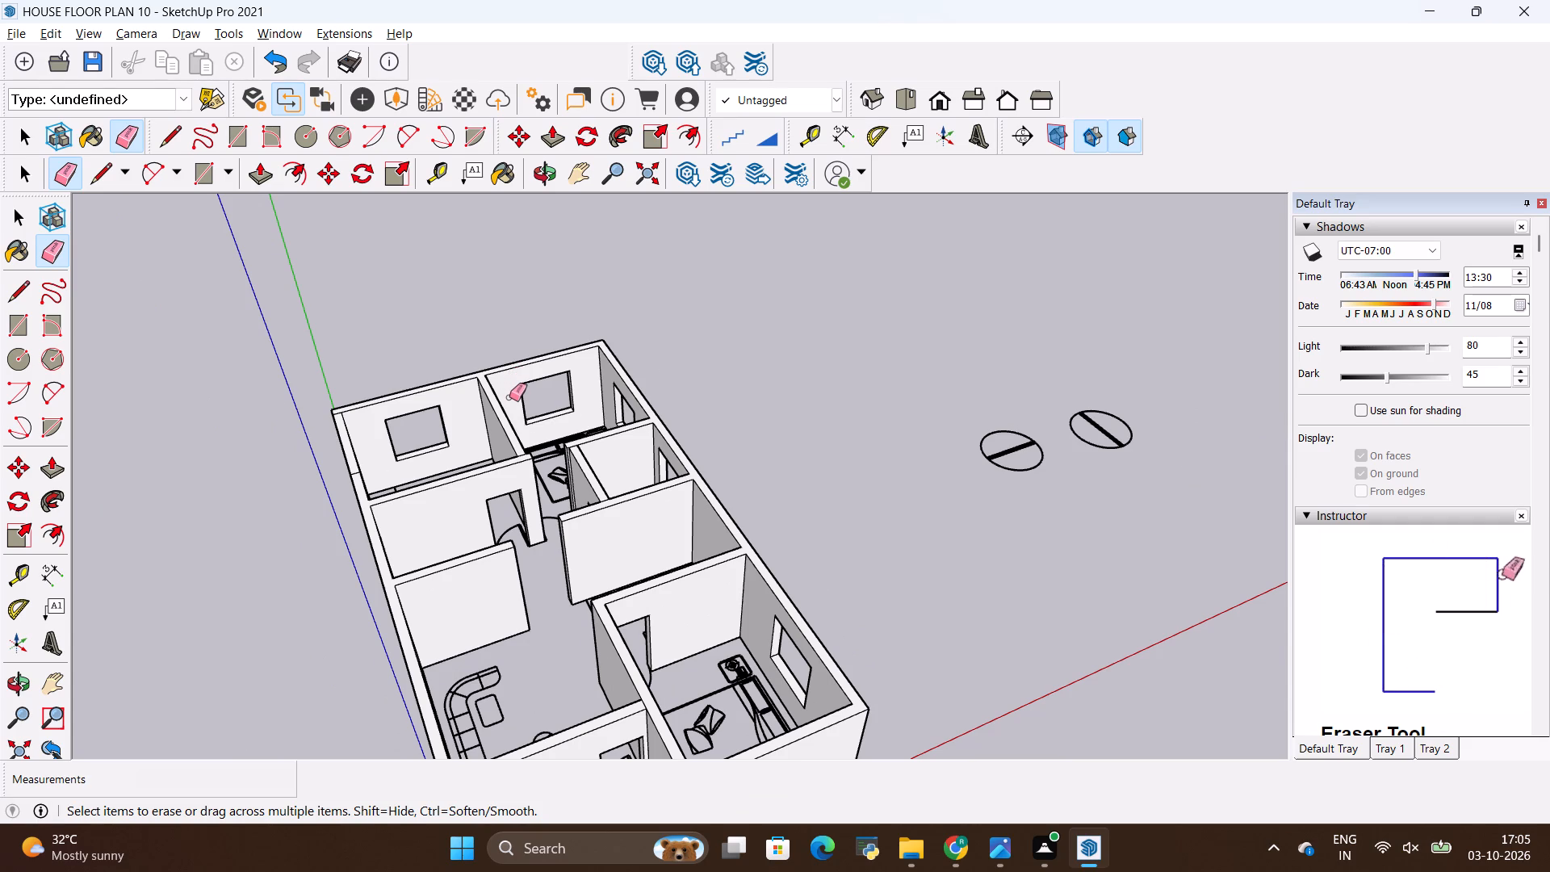
scroll(517, 395, down, 4)
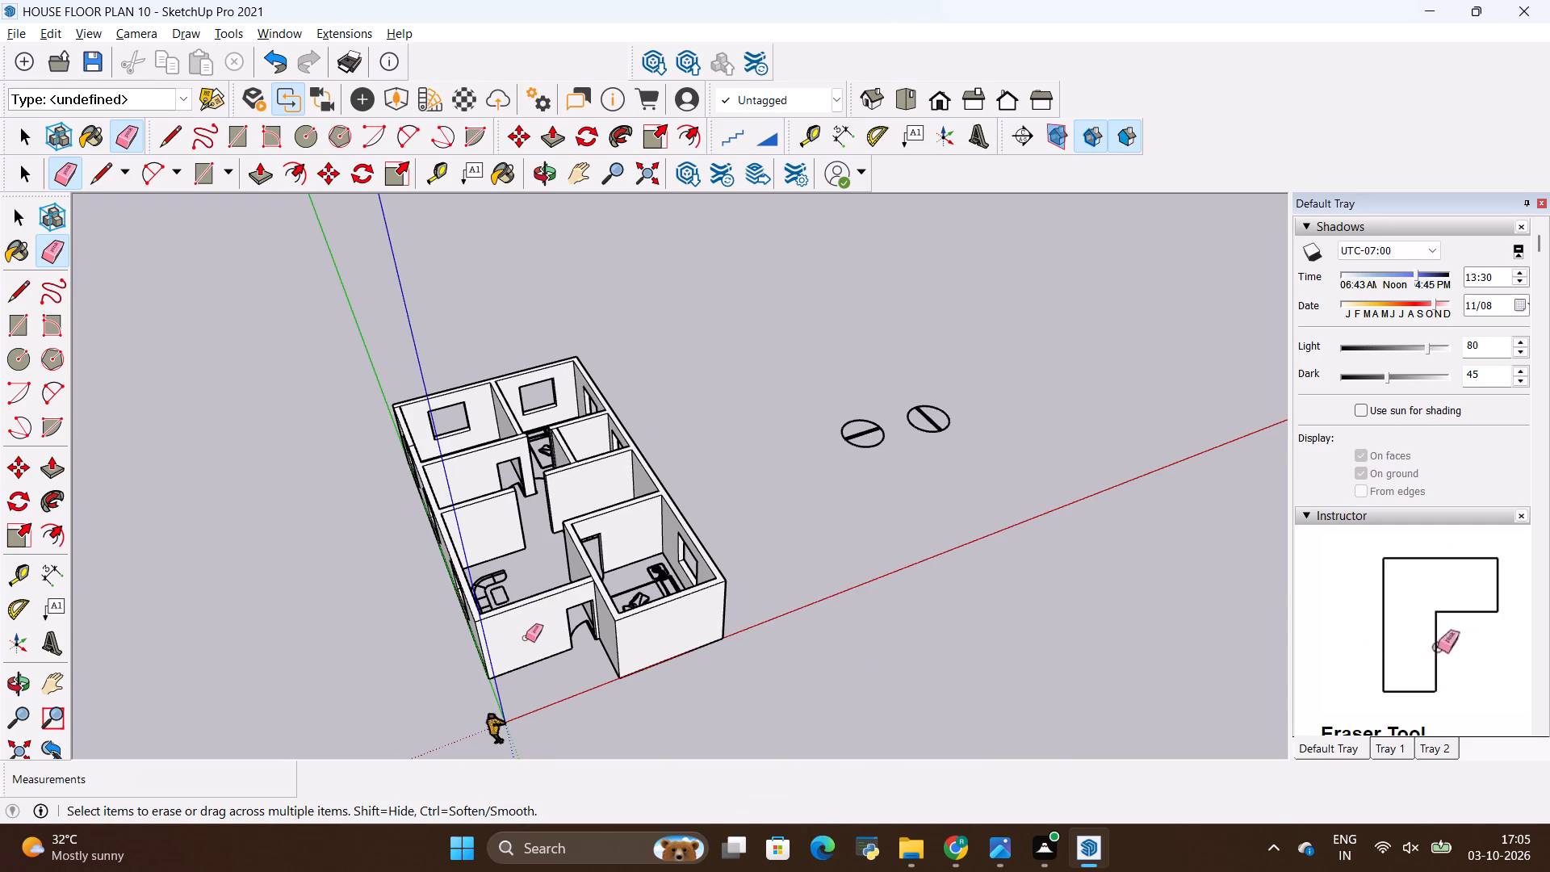
Erase the seams across the wall top where the toilet's front wall meets the rear bedroom's partition.
key(space)
scroll(526, 639, up, 3)
middle_drag(458, 583, 915, 560)
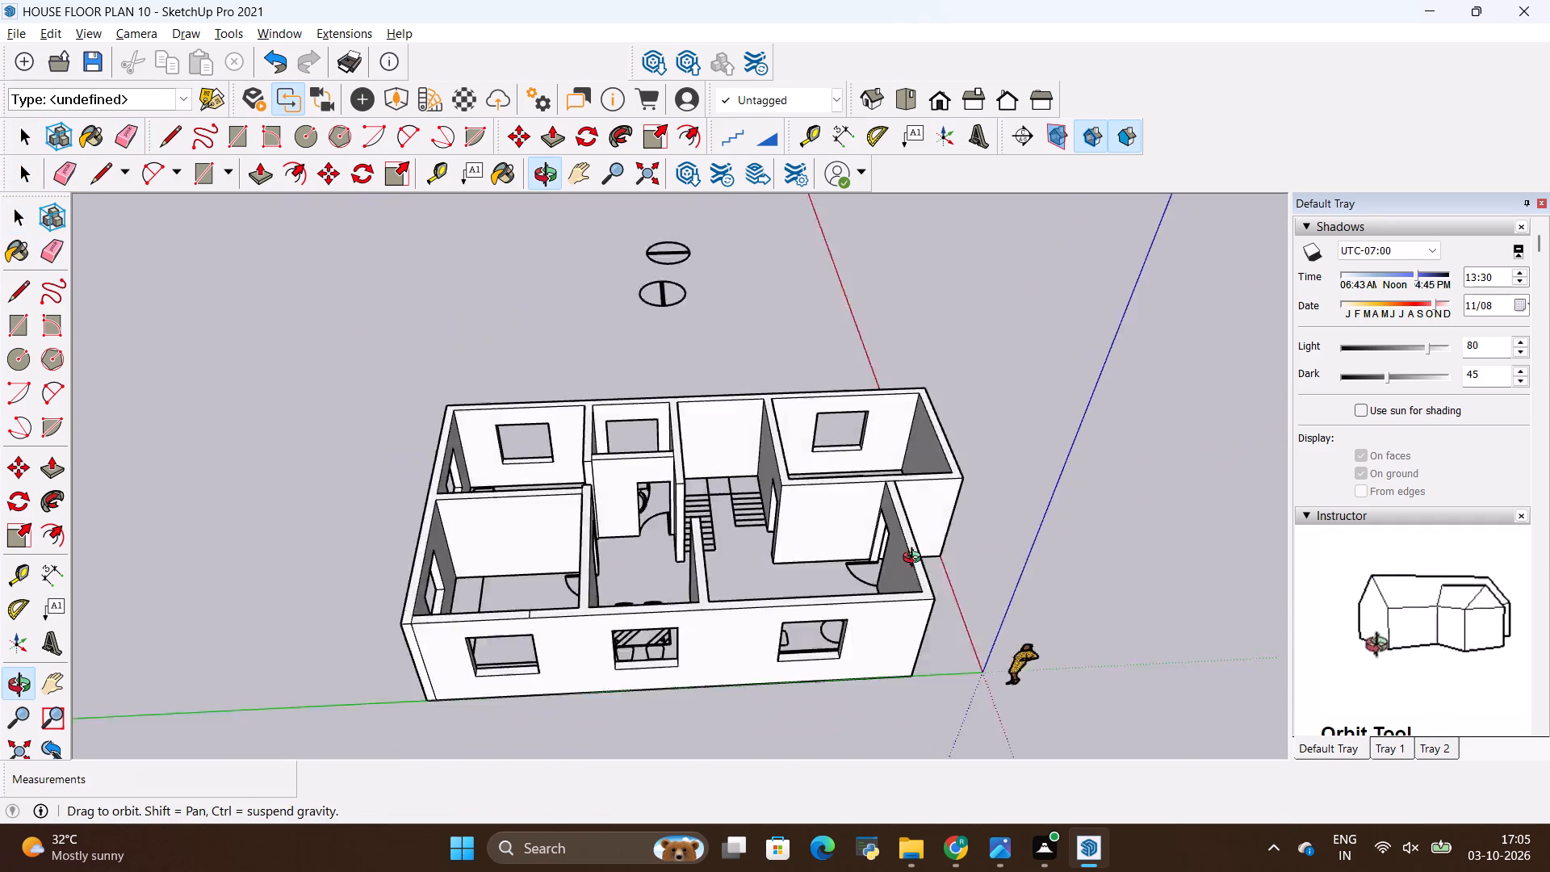
middle_drag(915, 560, 843, 505)
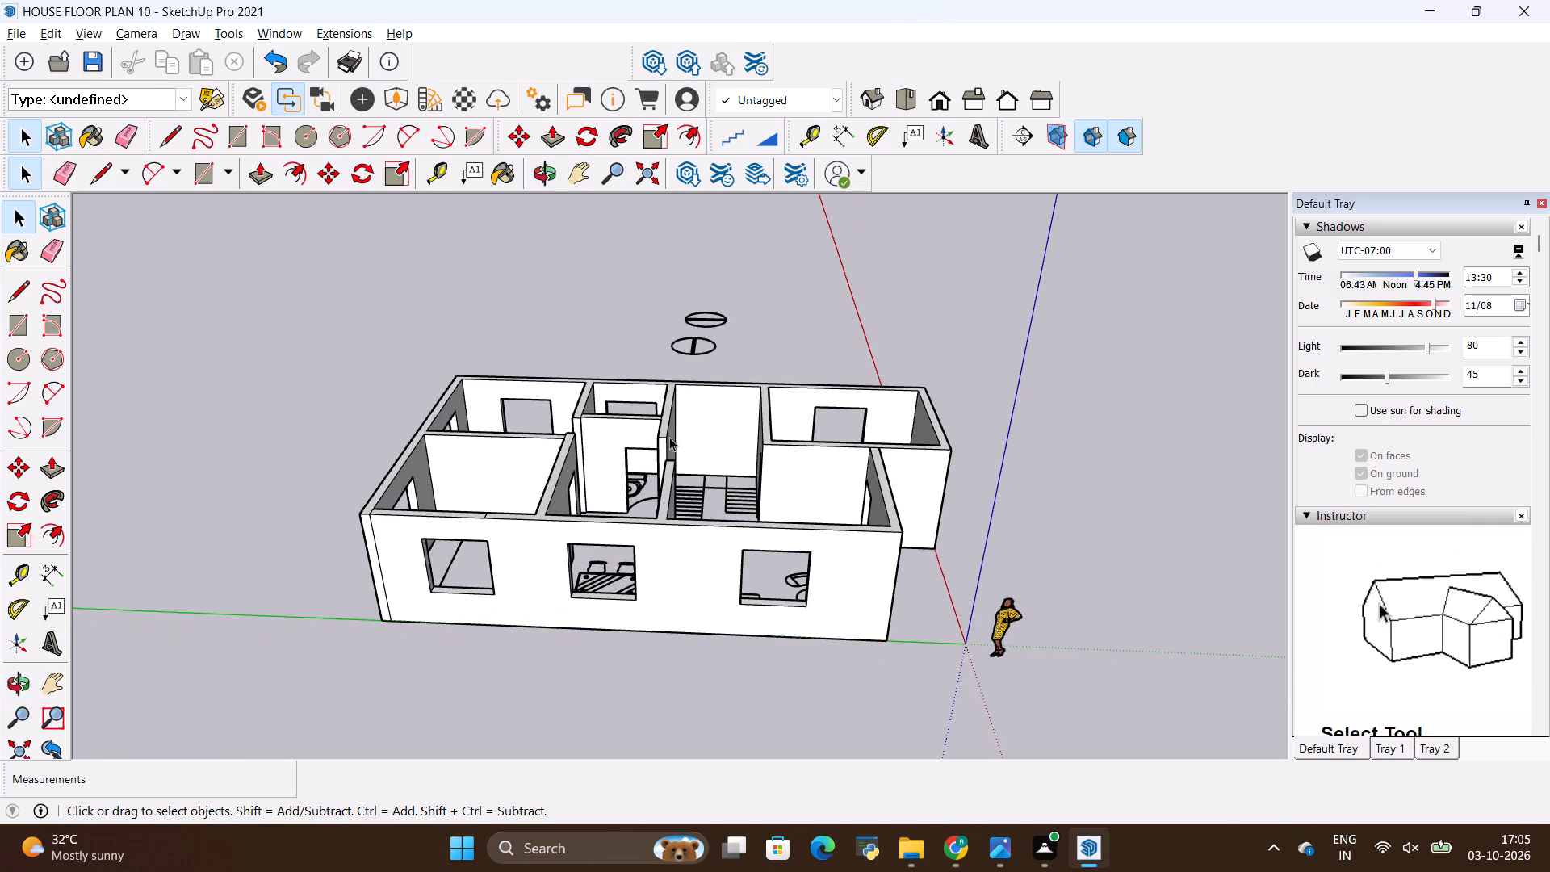
scroll(596, 406, up, 20)
scroll(596, 406, up, 3)
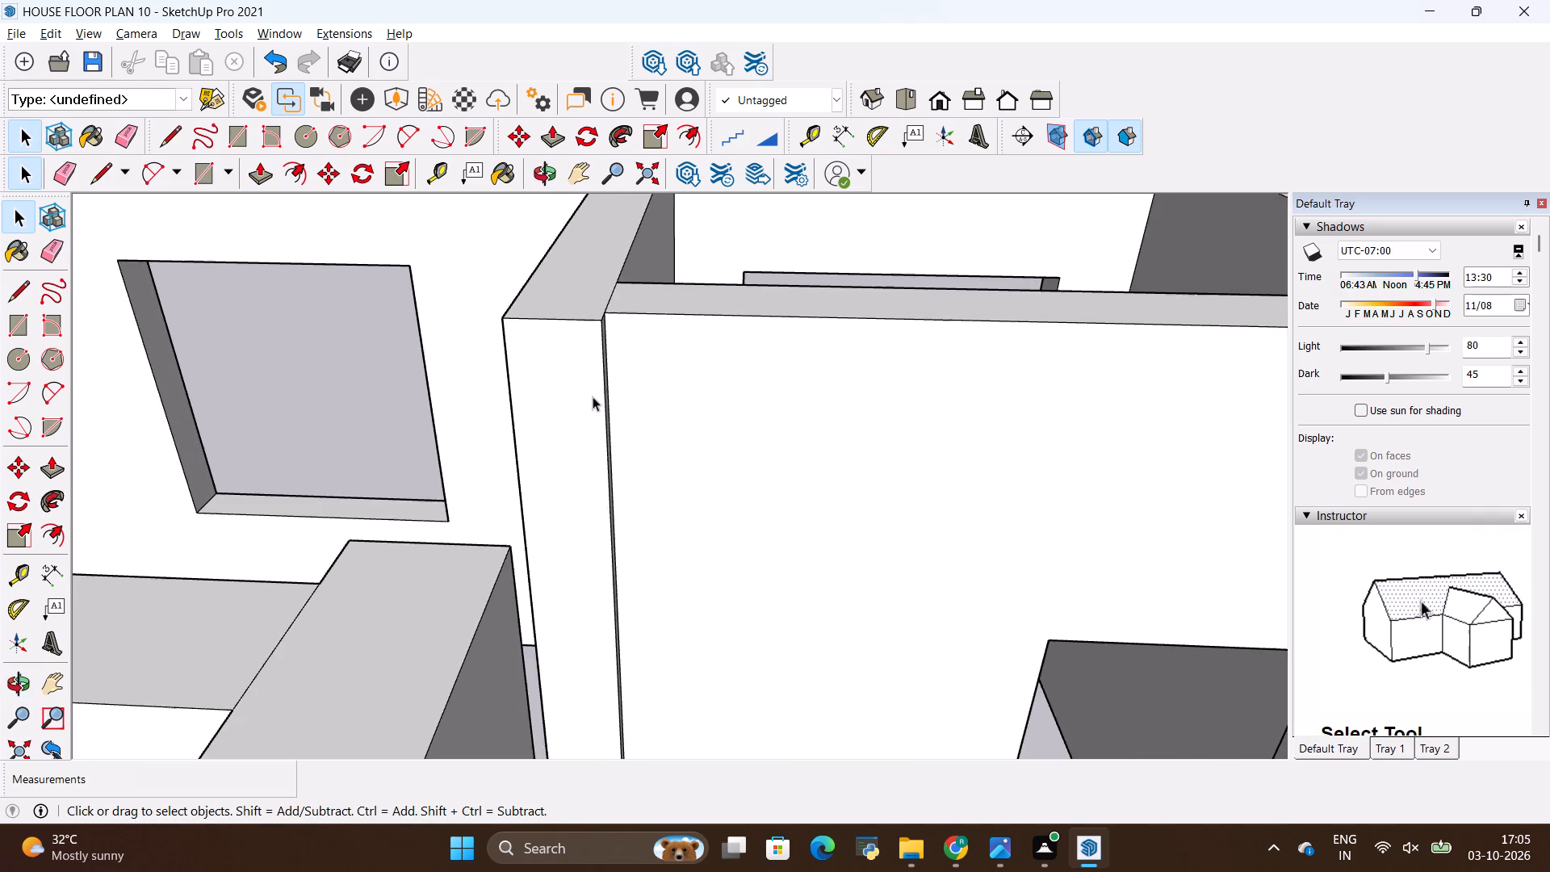
scroll(610, 304, up, 7)
middle_drag(607, 413, 447, 470)
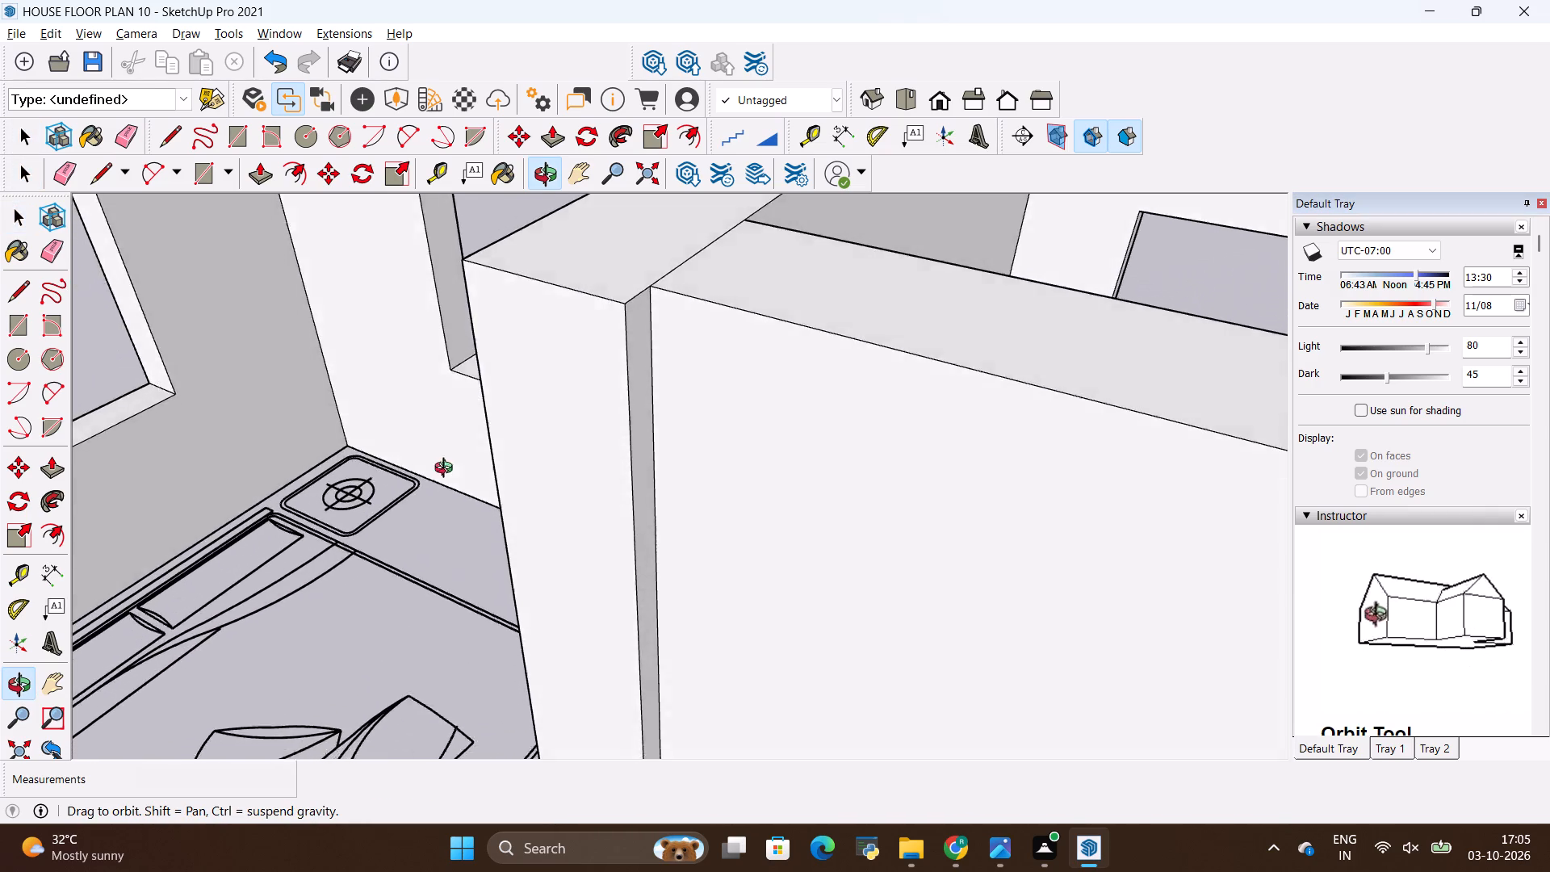
middle_drag(447, 470, 693, 553)
scroll(588, 258, up, 1)
key(e)
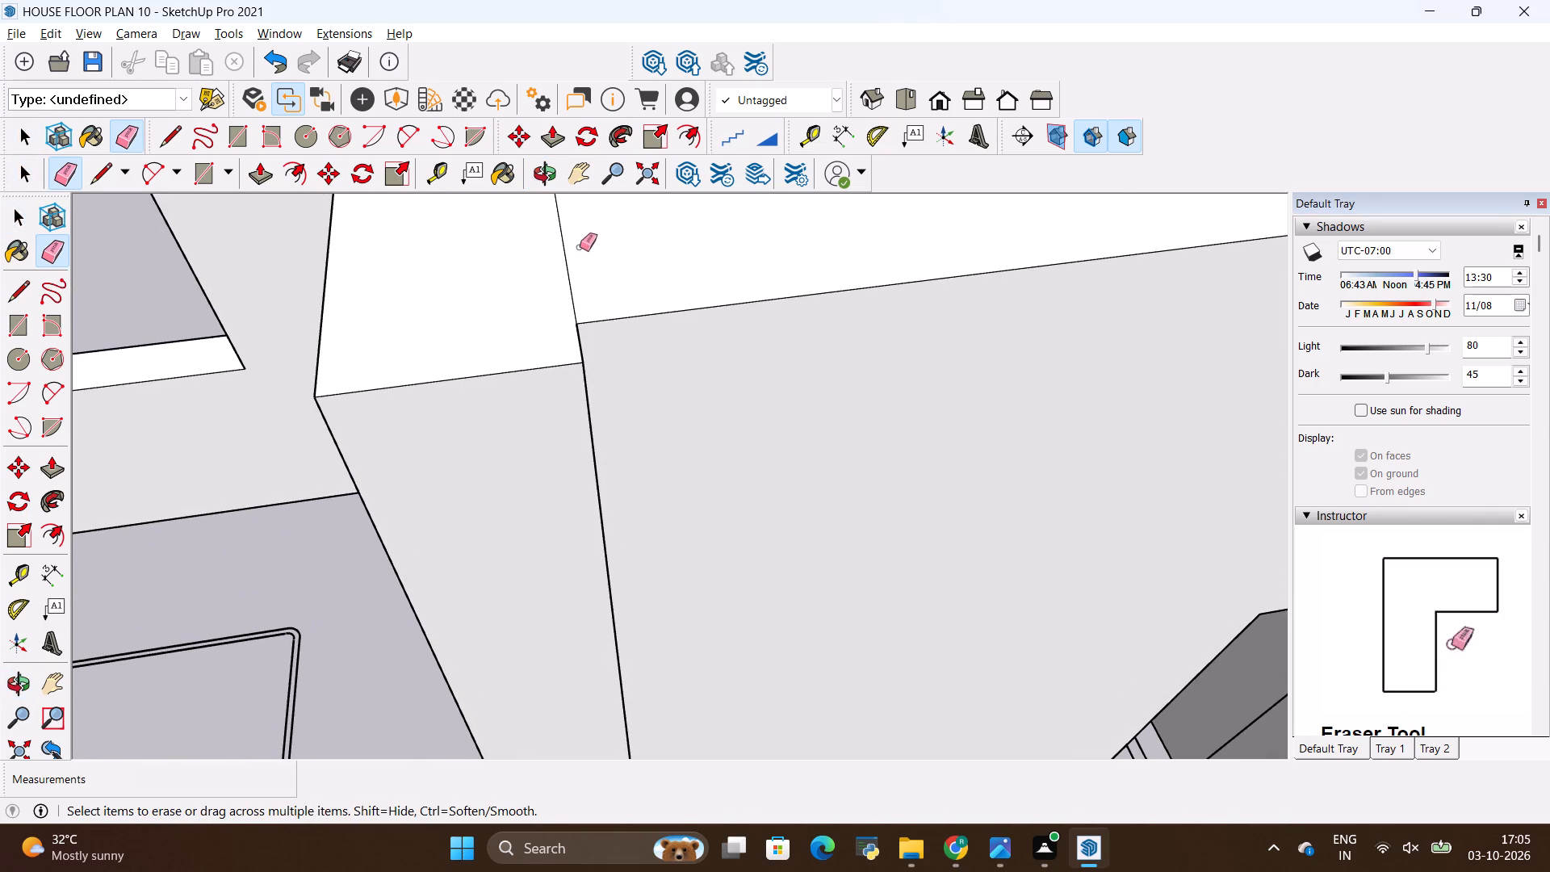
drag(578, 247, 551, 259)
scroll(513, 384, down, 20)
scroll(513, 384, down, 9)
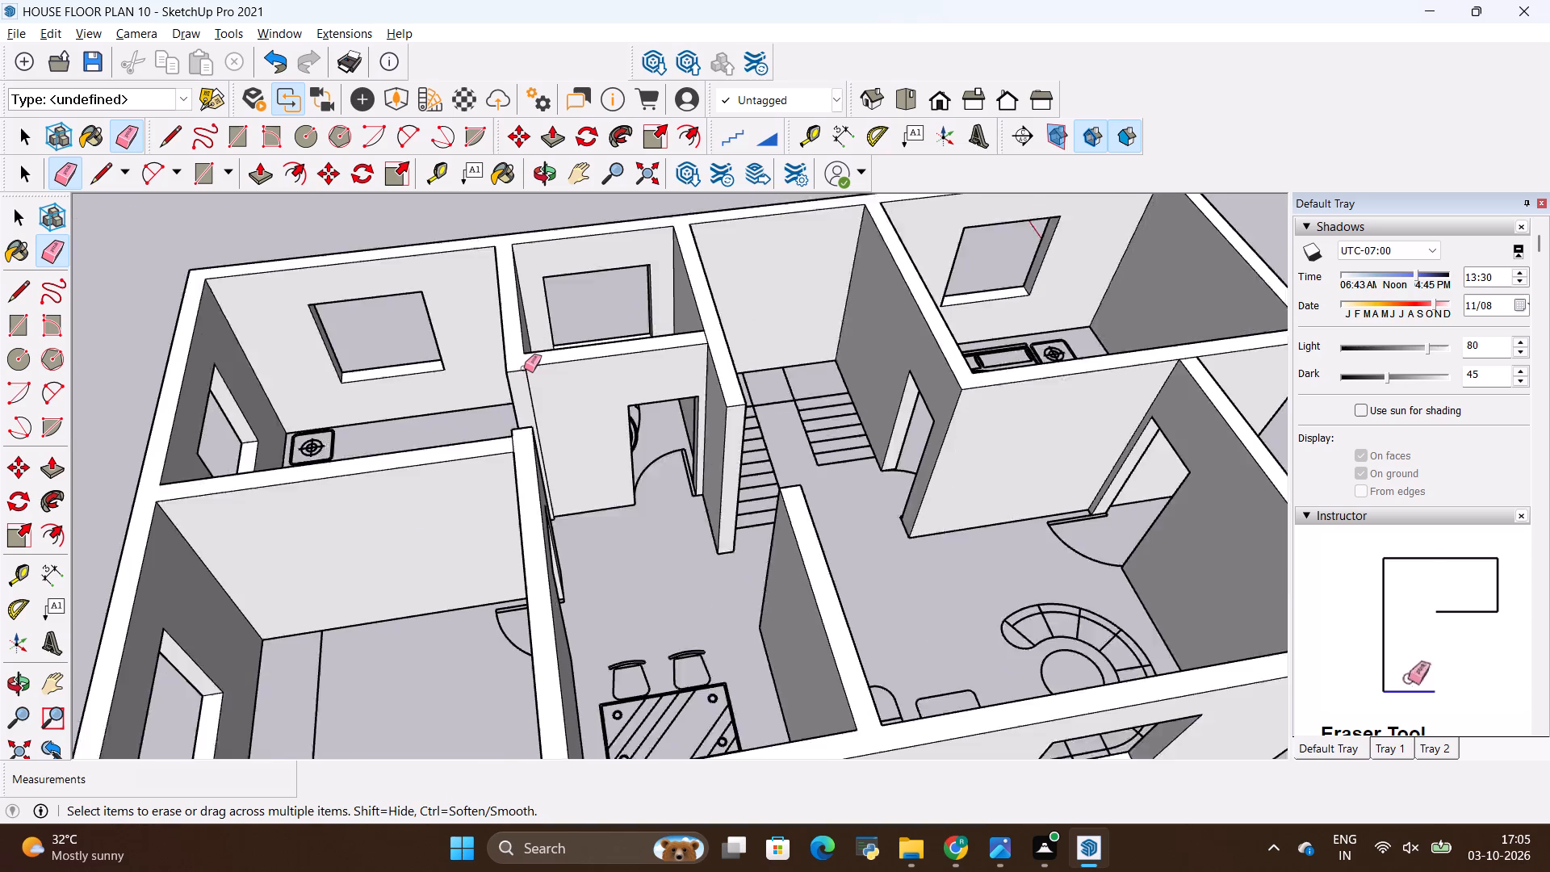
scroll(524, 430, up, 13)
drag(509, 439, 482, 444)
scroll(482, 445, down, 11)
Erase the seam across the wall top where the toilet's front wall meets the wall beside the staircase.
scroll(736, 308, up, 13)
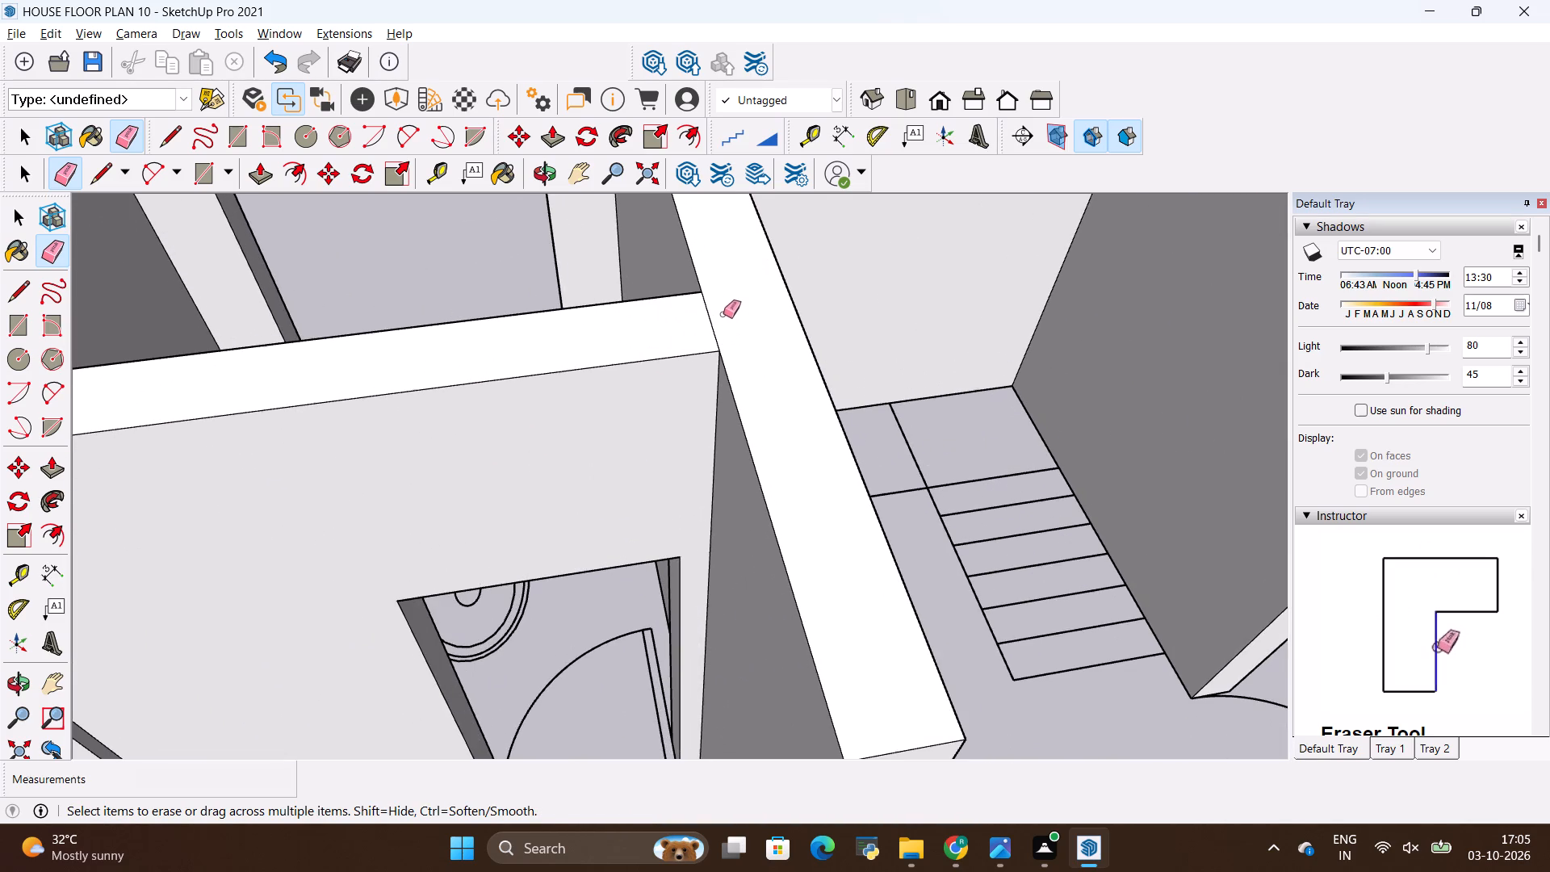
drag(721, 315, 700, 333)
scroll(688, 324, down, 15)
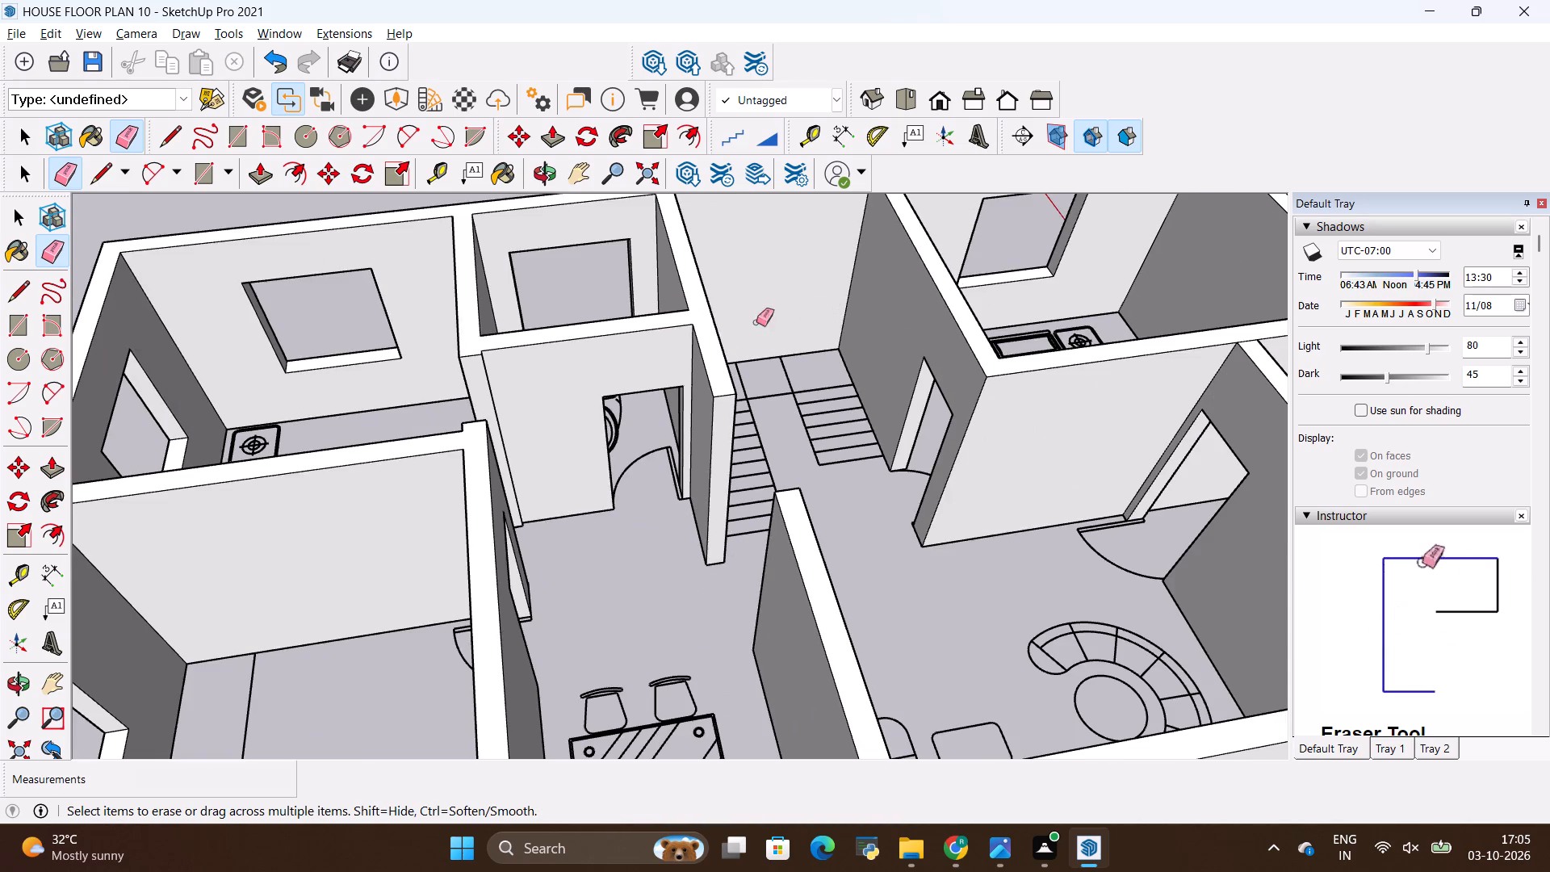
scroll(730, 304, down, 6)
Erase the seam across the outer wall's top above the window of the corner room beside the dining area.
scroll(559, 543, up, 11)
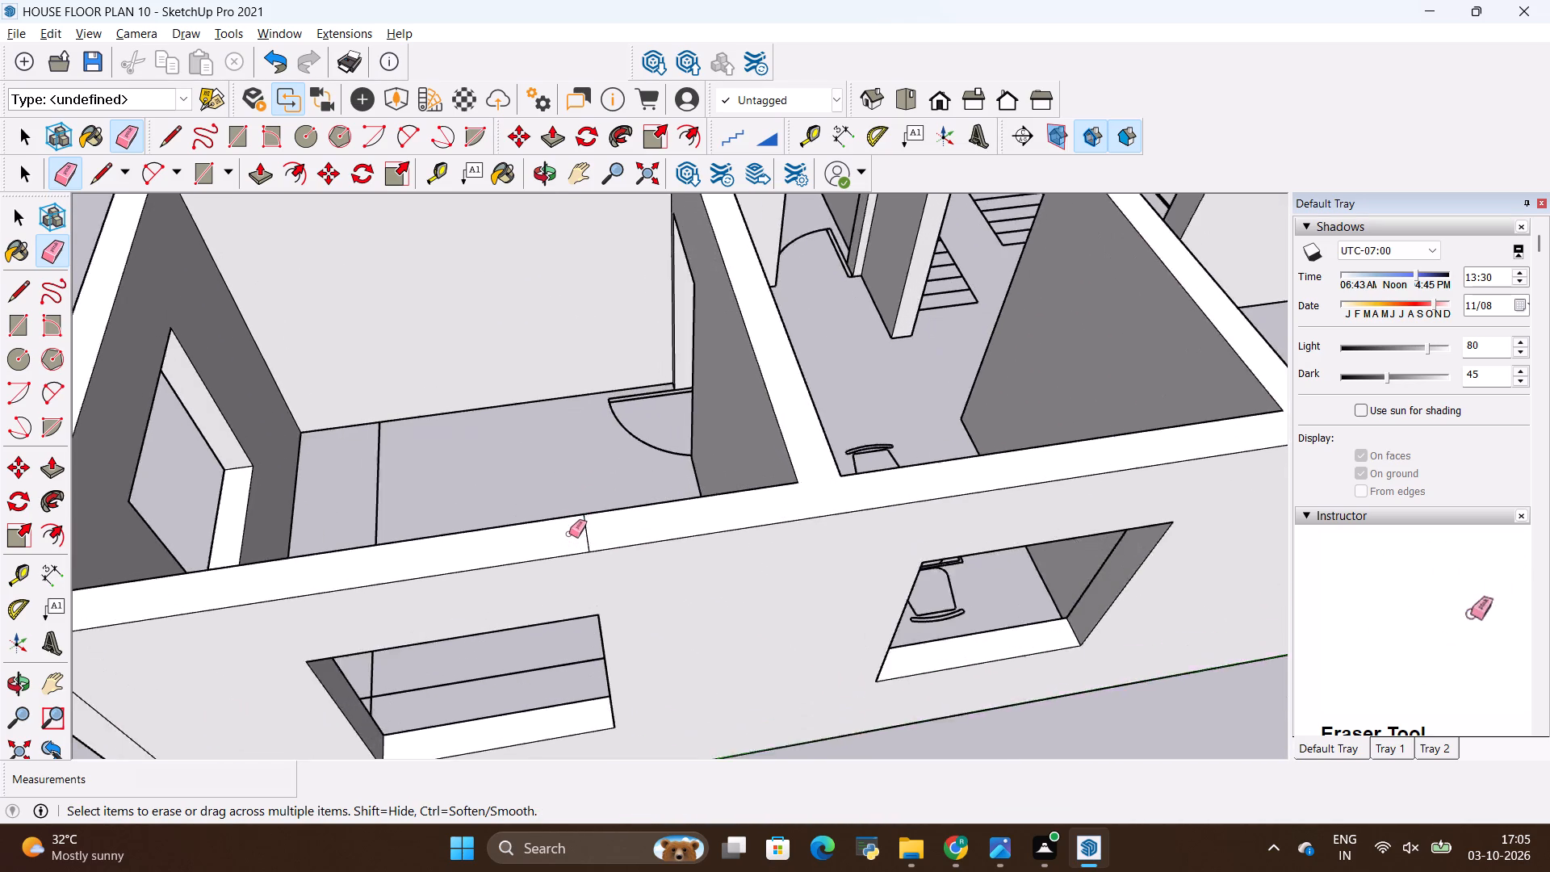
scroll(569, 534, up, 4)
drag(586, 533, 601, 532)
scroll(523, 543, down, 17)
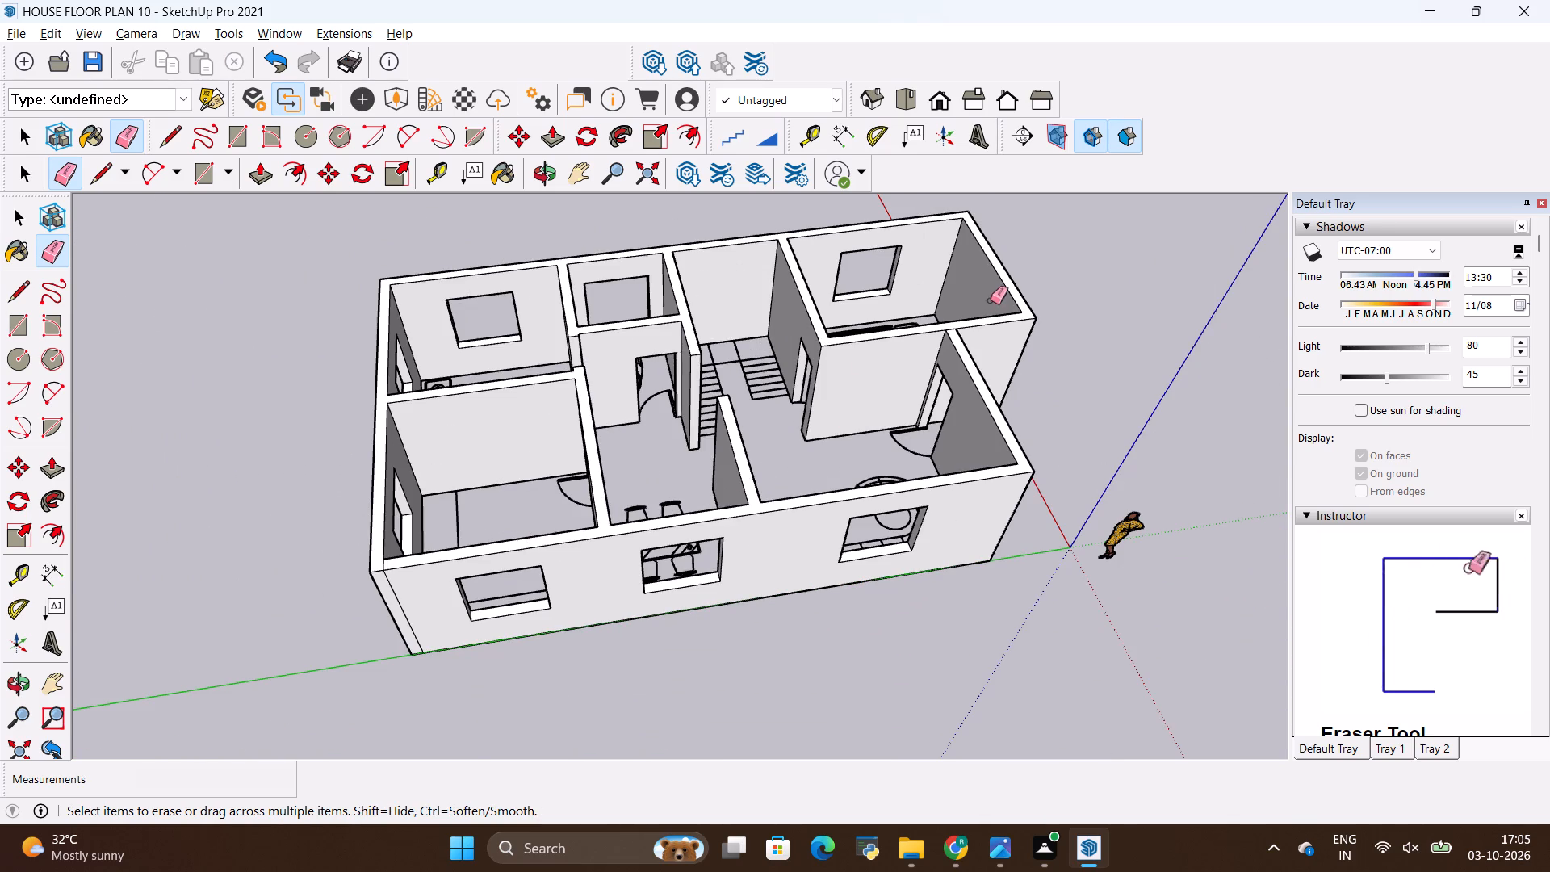
Erase the seam across the wall top where the front bedroom's wall meets the living room's front wall.
scroll(985, 312, up, 16)
drag(911, 321, 909, 350)
scroll(876, 367, down, 15)
key(Escape)
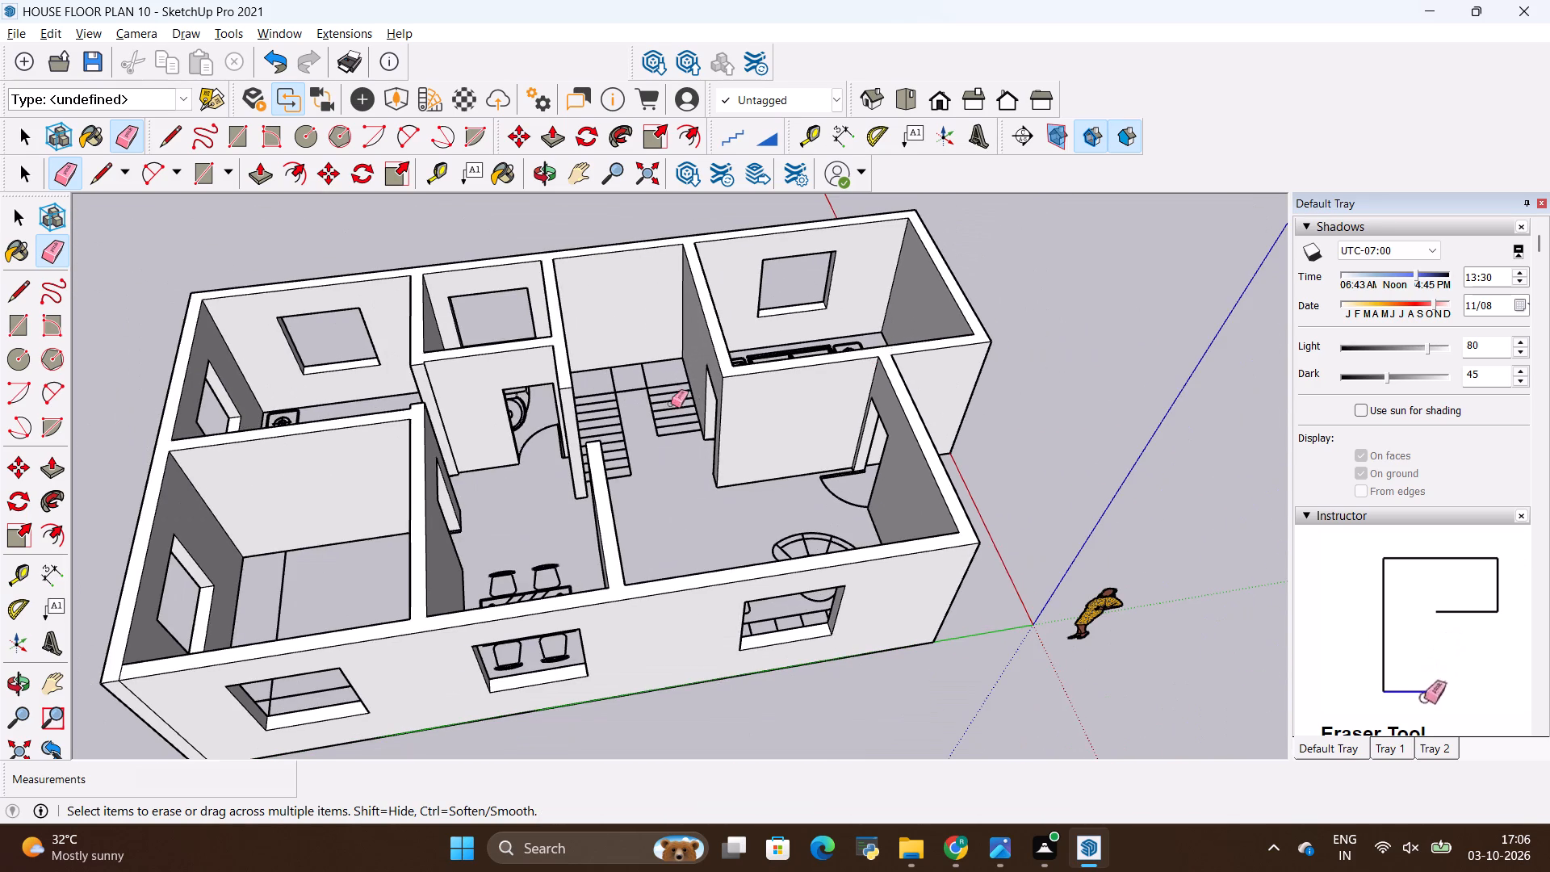
Erase the vertical seams above and below the dining area's window on the inner face of the outer wall.
scroll(647, 406, down, 4)
middle_drag(878, 410, 360, 417)
scroll(361, 424, up, 1)
middle_drag(951, 523, 590, 440)
scroll(650, 407, up, 8)
scroll(657, 416, down, 2)
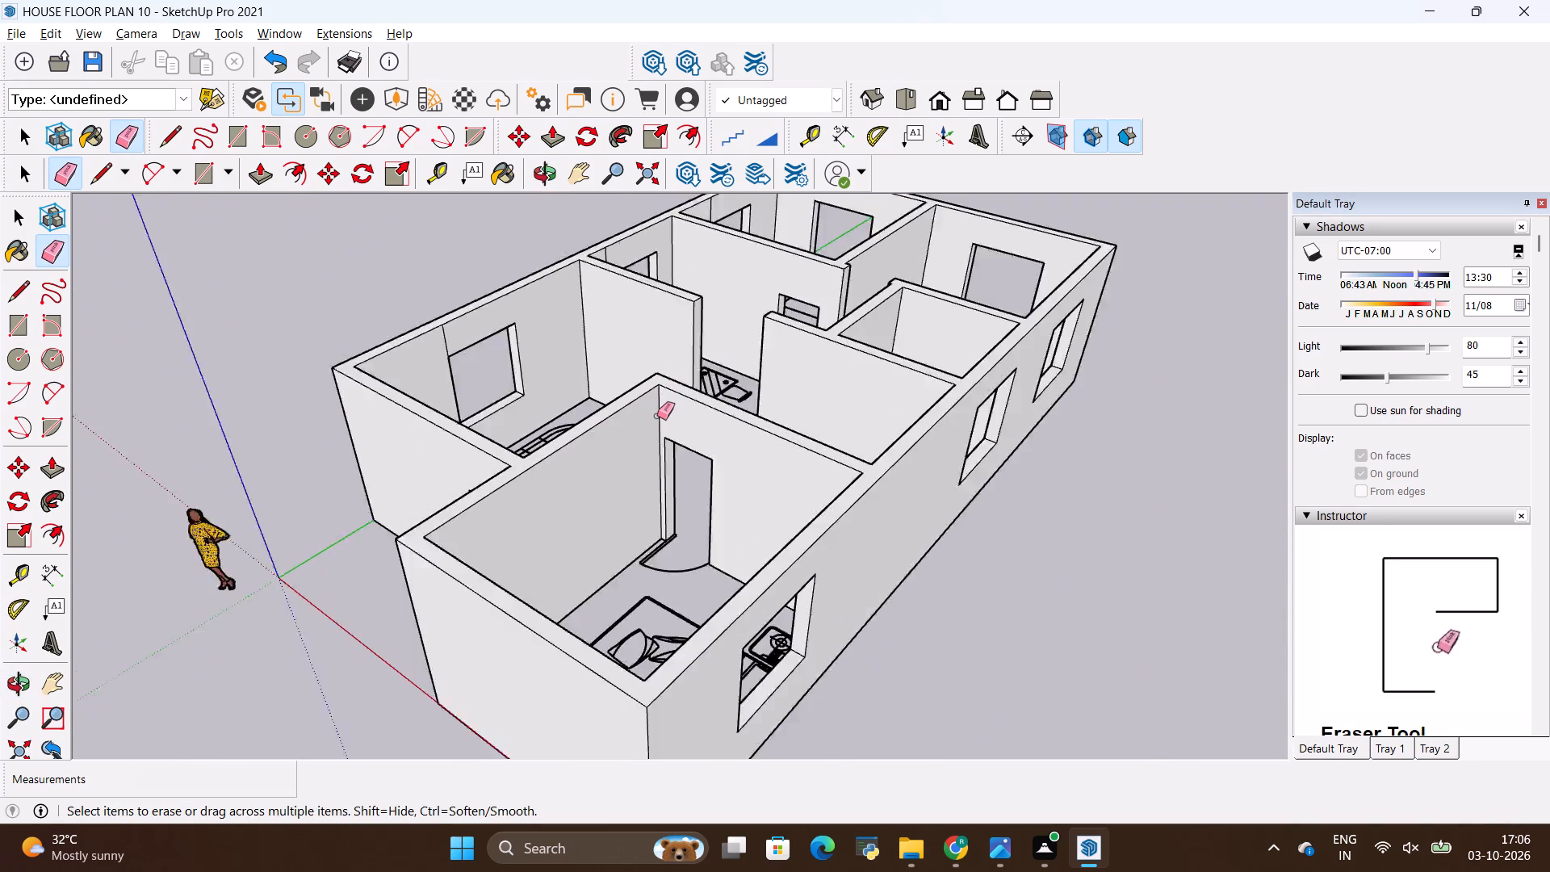
scroll(657, 416, down, 8)
middle_drag(969, 363, 662, 400)
scroll(865, 296, up, 5)
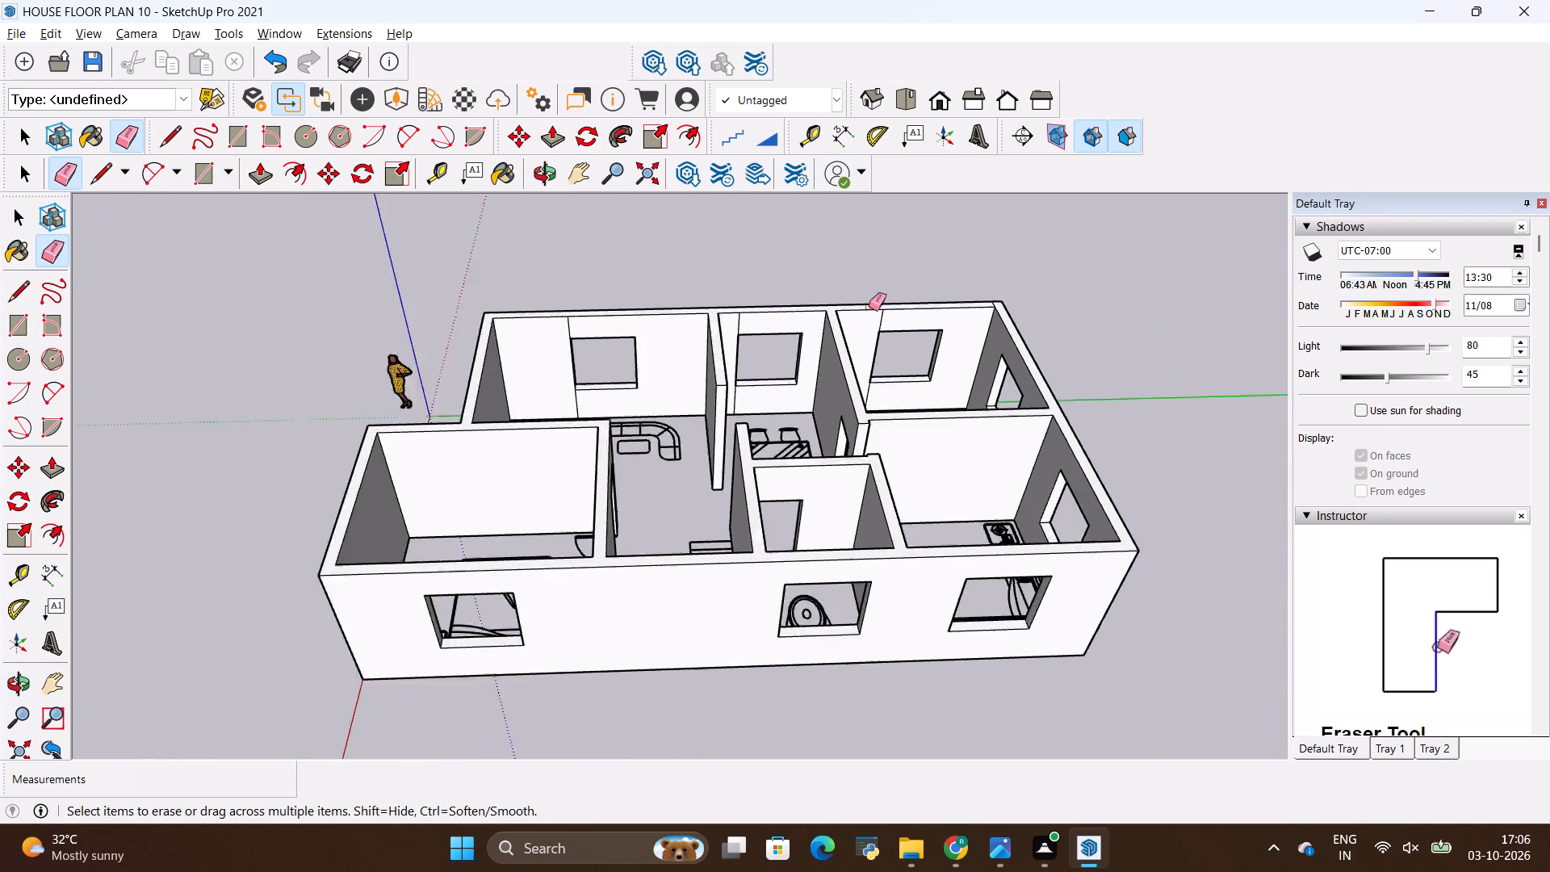
scroll(869, 307, up, 2)
scroll(710, 337, up, 7)
drag(667, 333, 686, 333)
drag(697, 331, 677, 332)
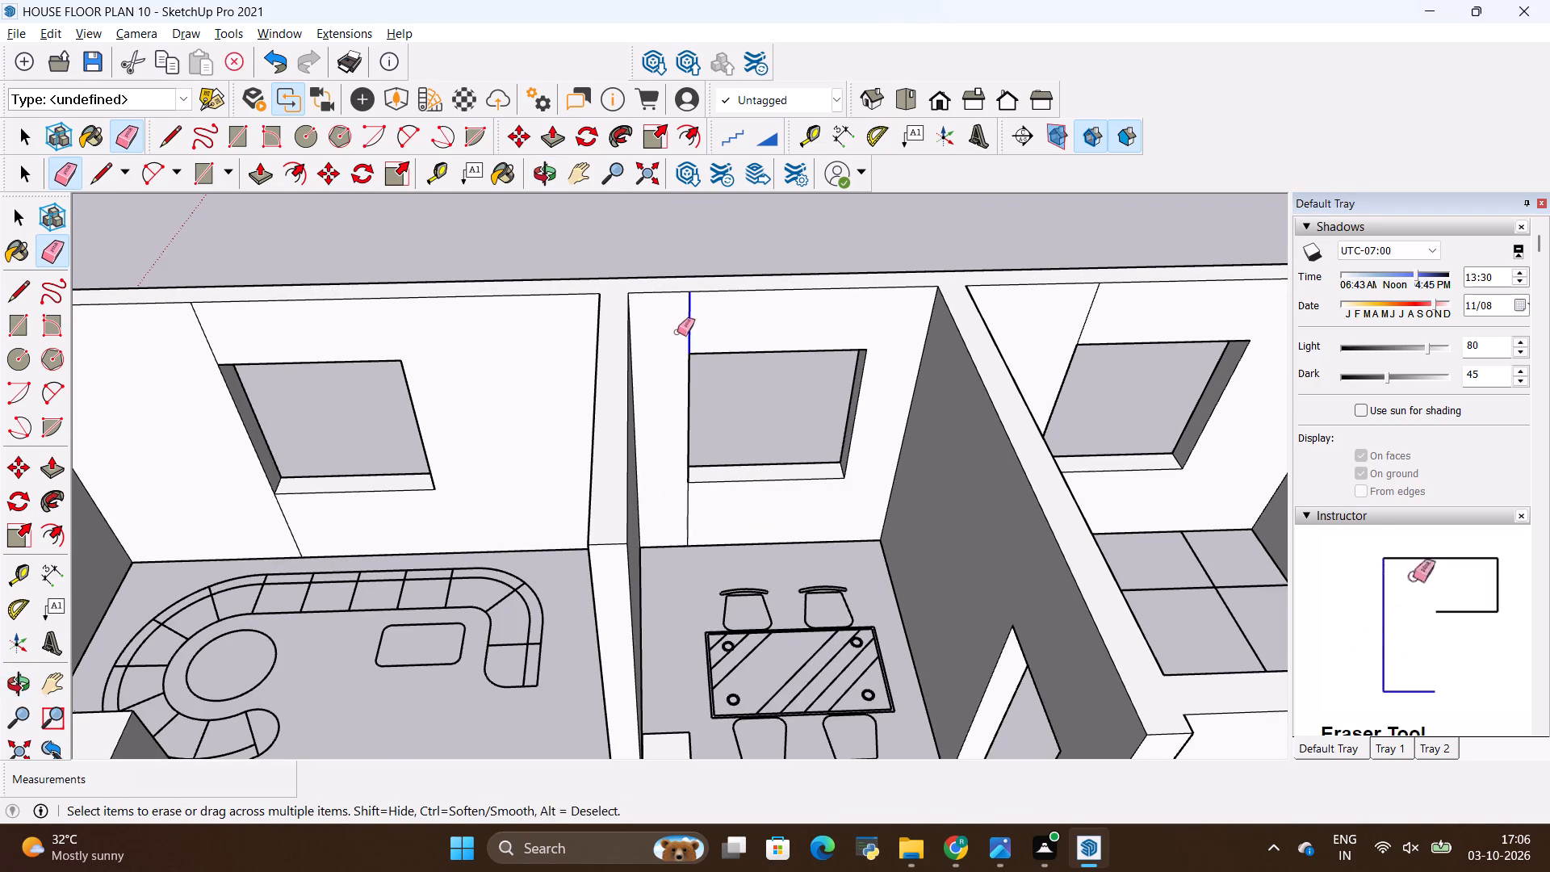
drag(677, 332, 677, 332)
drag(697, 514, 677, 519)
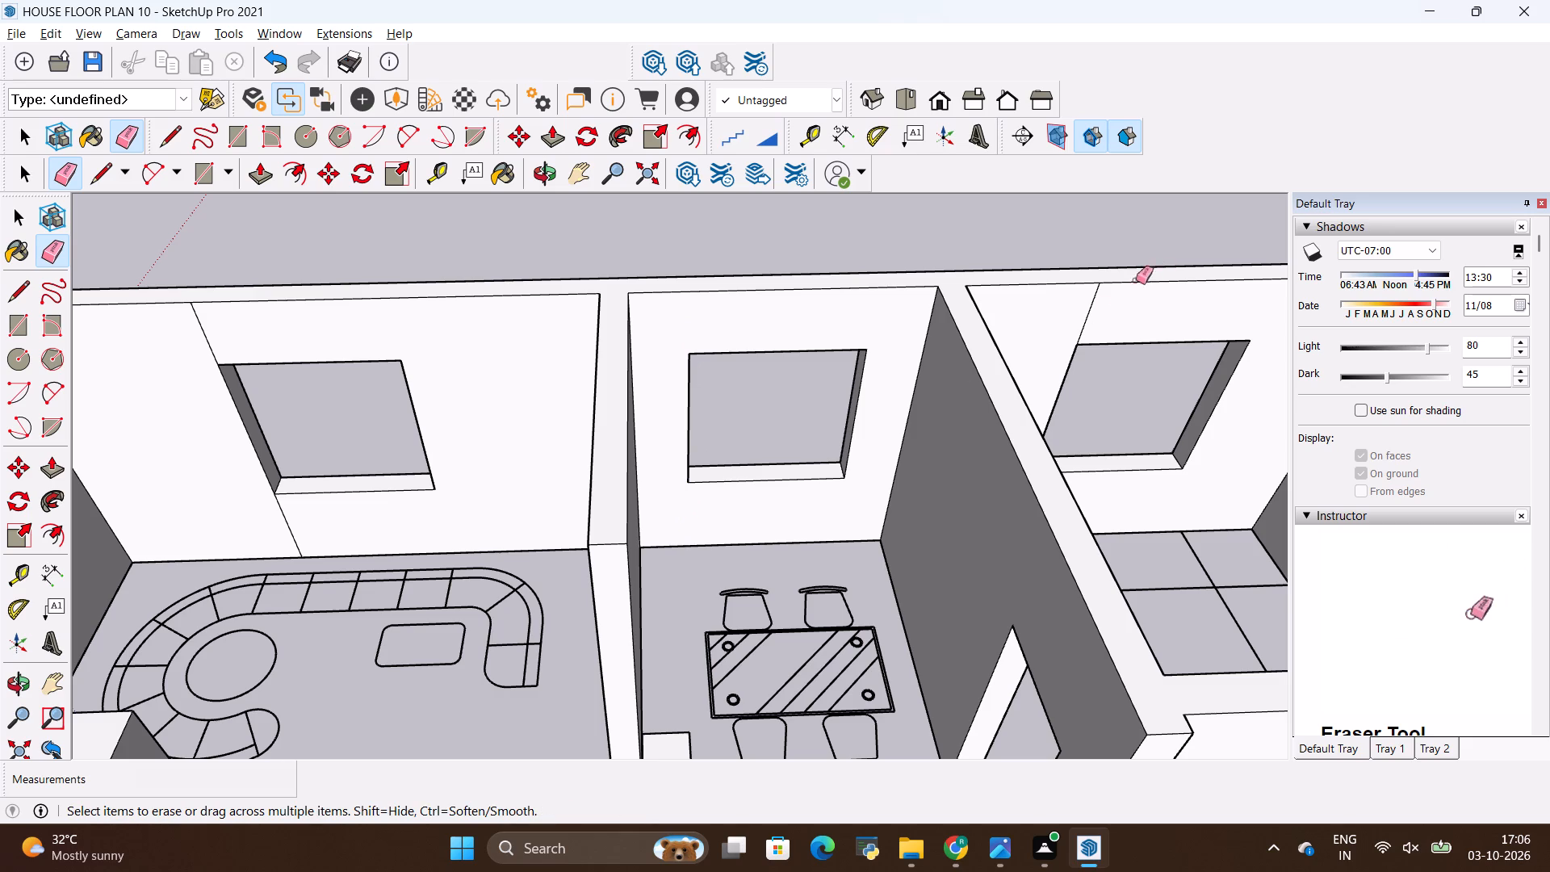
Erase the vertical seams above and below the window inside the corner room beside the dining area.
drag(1112, 305, 1061, 316)
middle_drag(1041, 509, 879, 460)
scroll(882, 401, up, 1)
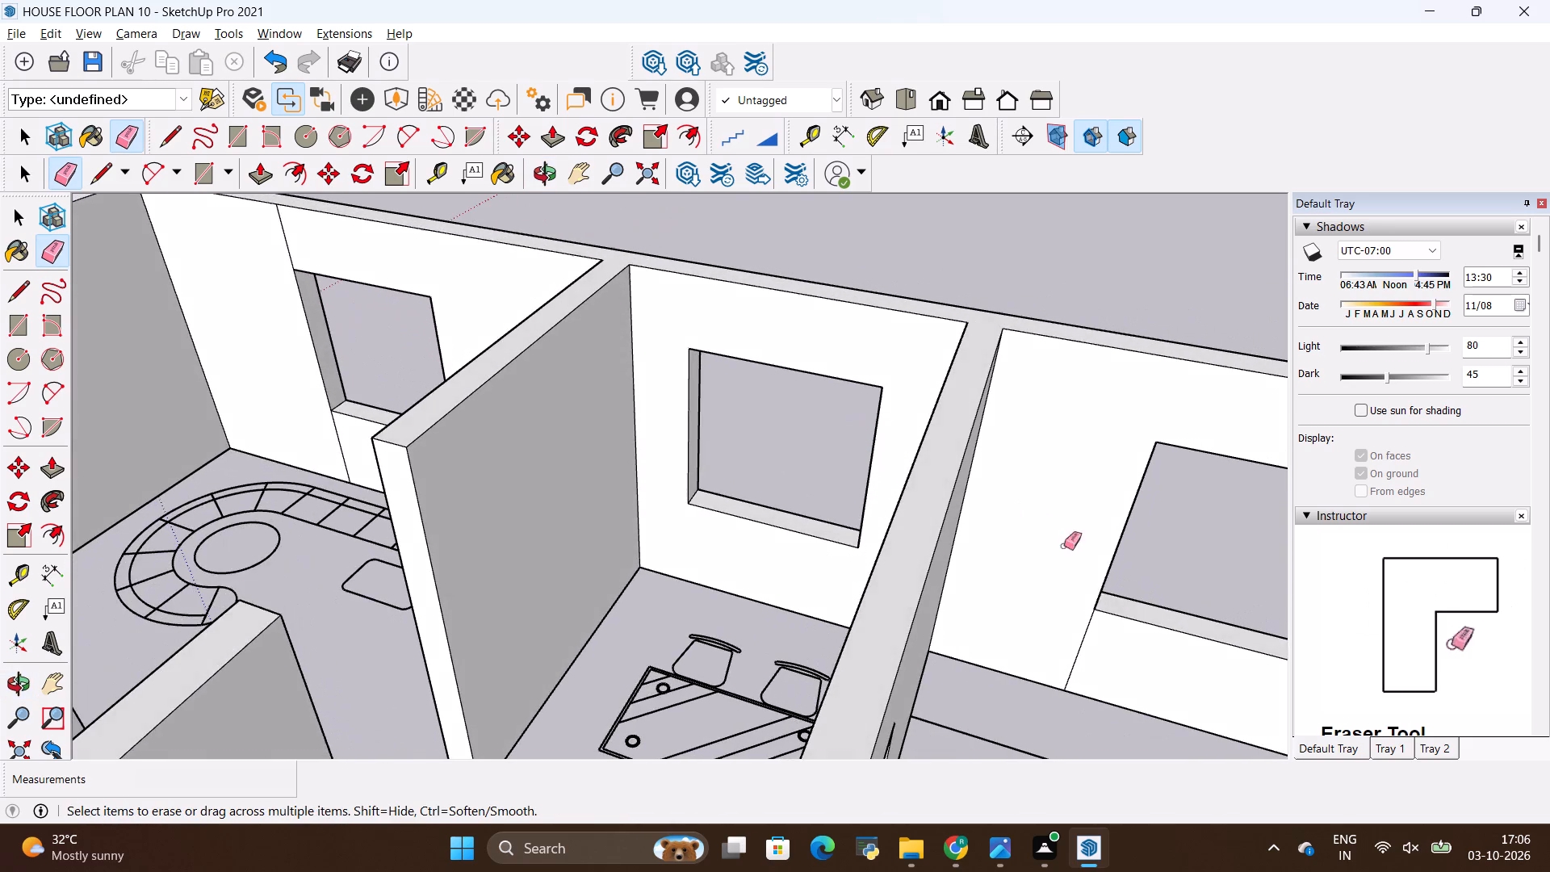
scroll(1097, 687, up, 2)
drag(1079, 659, 1064, 648)
scroll(1127, 632, down, 11)
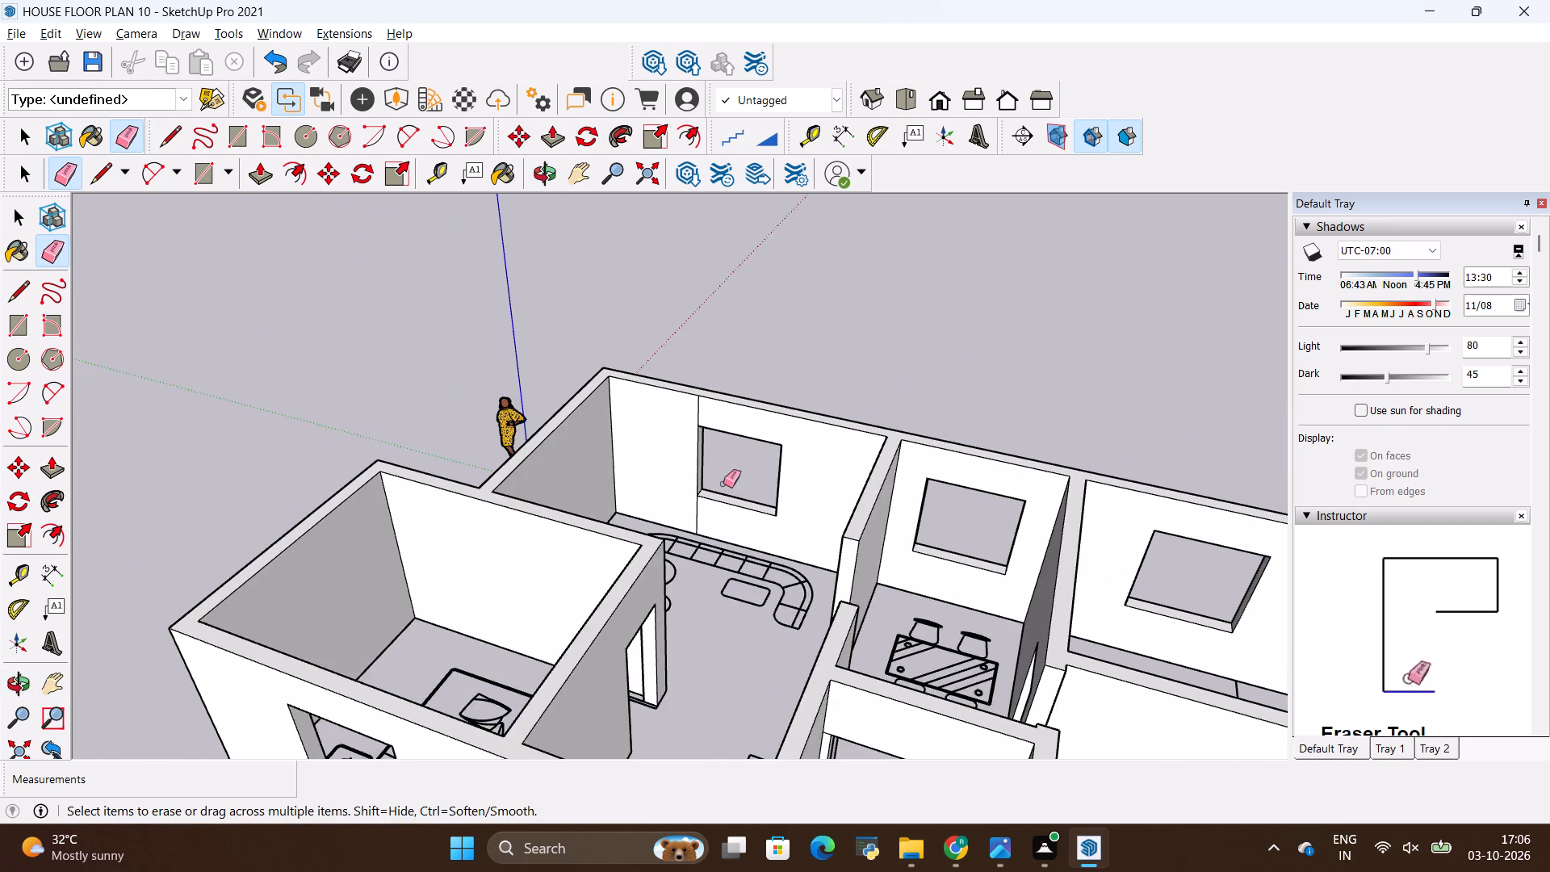
Erase the vertical seams above and below the living room's window on the inner face of the outer wall.
scroll(721, 476, up, 3)
drag(706, 405, 671, 392)
drag(692, 535, 621, 511)
scroll(601, 476, down, 9)
Examine the whole house model from several sides for leftover wall seams.
middle_drag(345, 606, 869, 600)
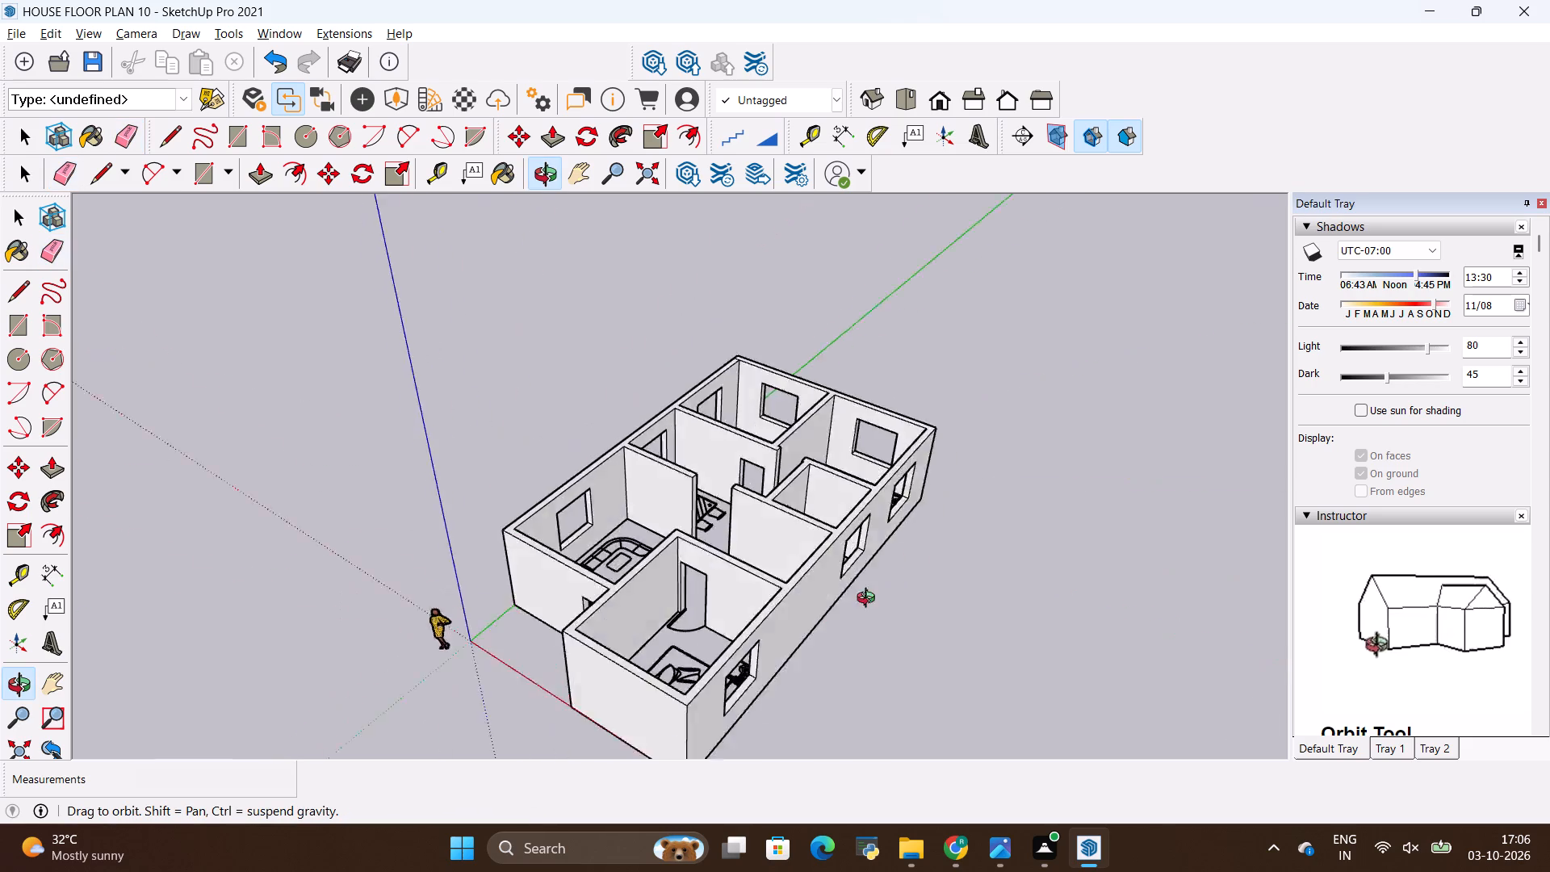
middle_drag(869, 600, 1104, 451)
middle_drag(660, 600, 811, 749)
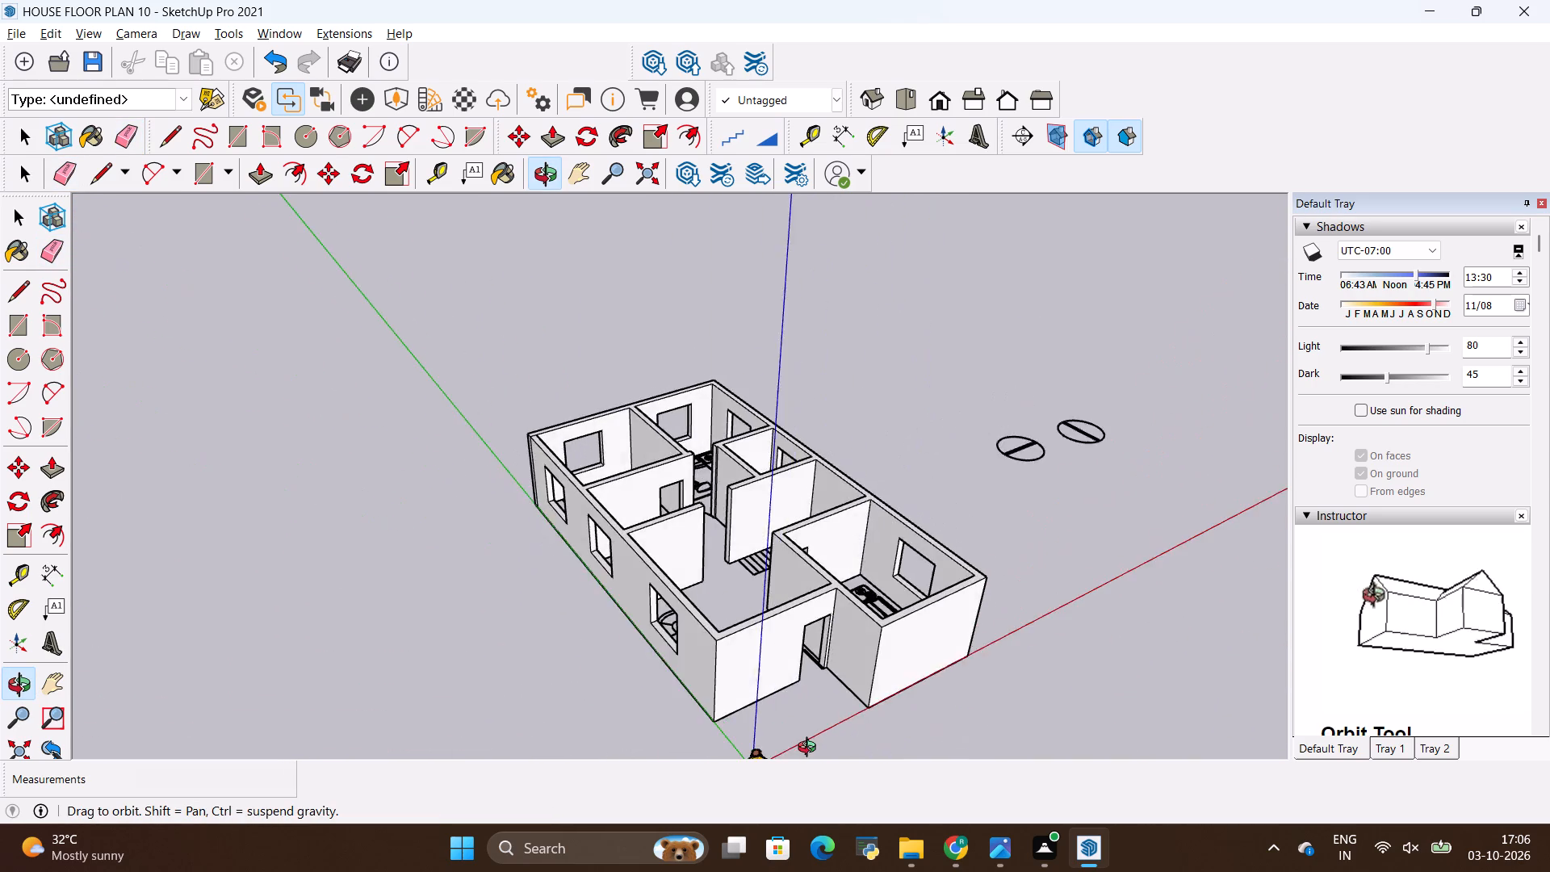
middle_drag(811, 749, 500, 680)
scroll(678, 560, down, 3)
middle_drag(678, 560, 539, 672)
scroll(539, 672, down, 1)
scroll(541, 670, up, 3)
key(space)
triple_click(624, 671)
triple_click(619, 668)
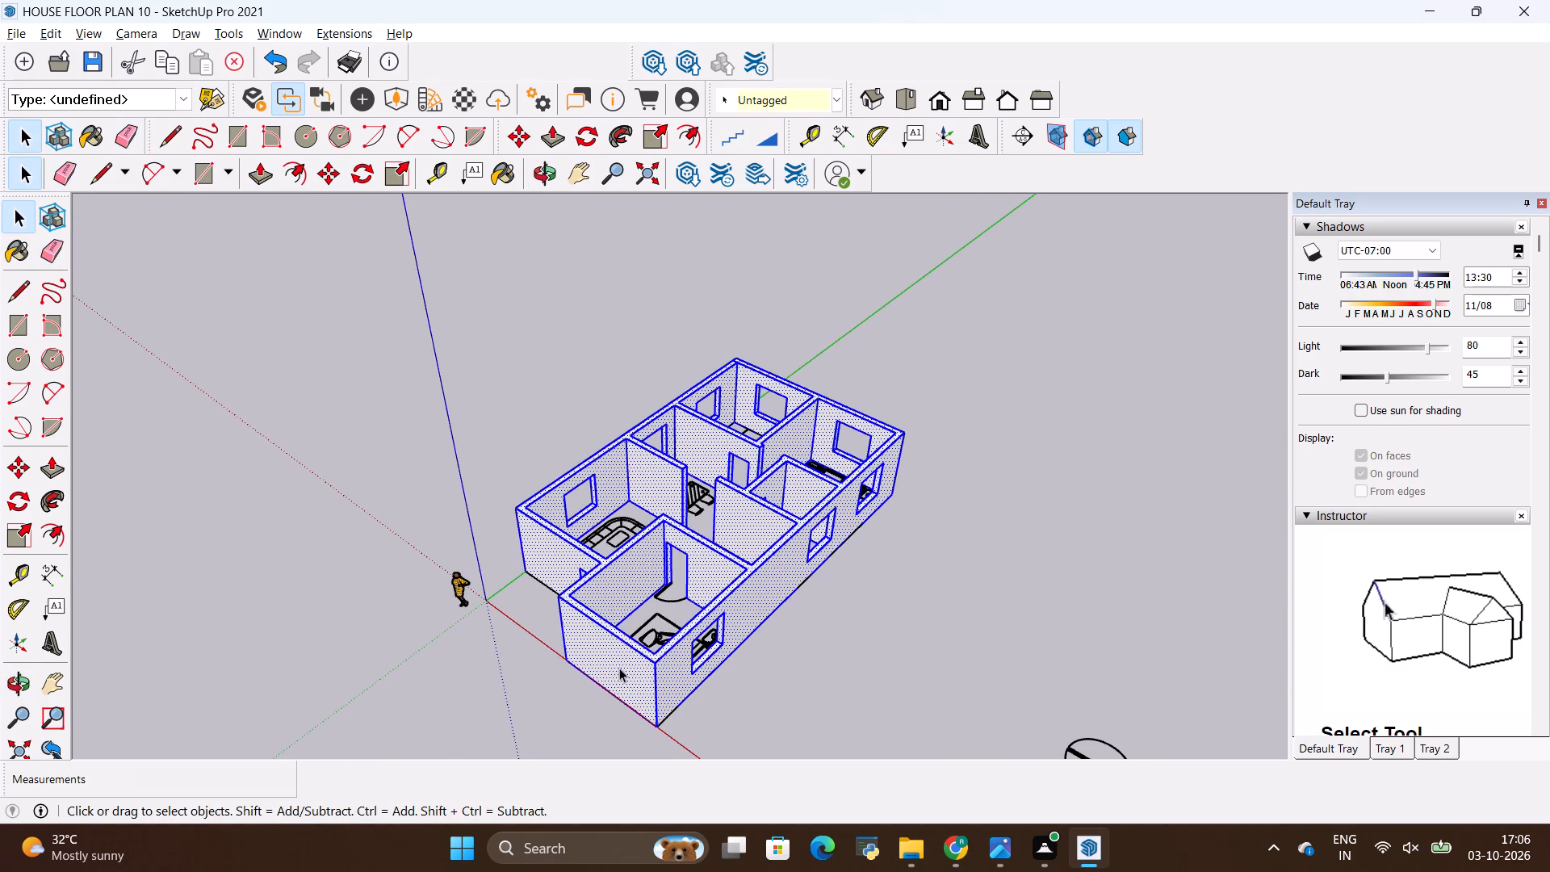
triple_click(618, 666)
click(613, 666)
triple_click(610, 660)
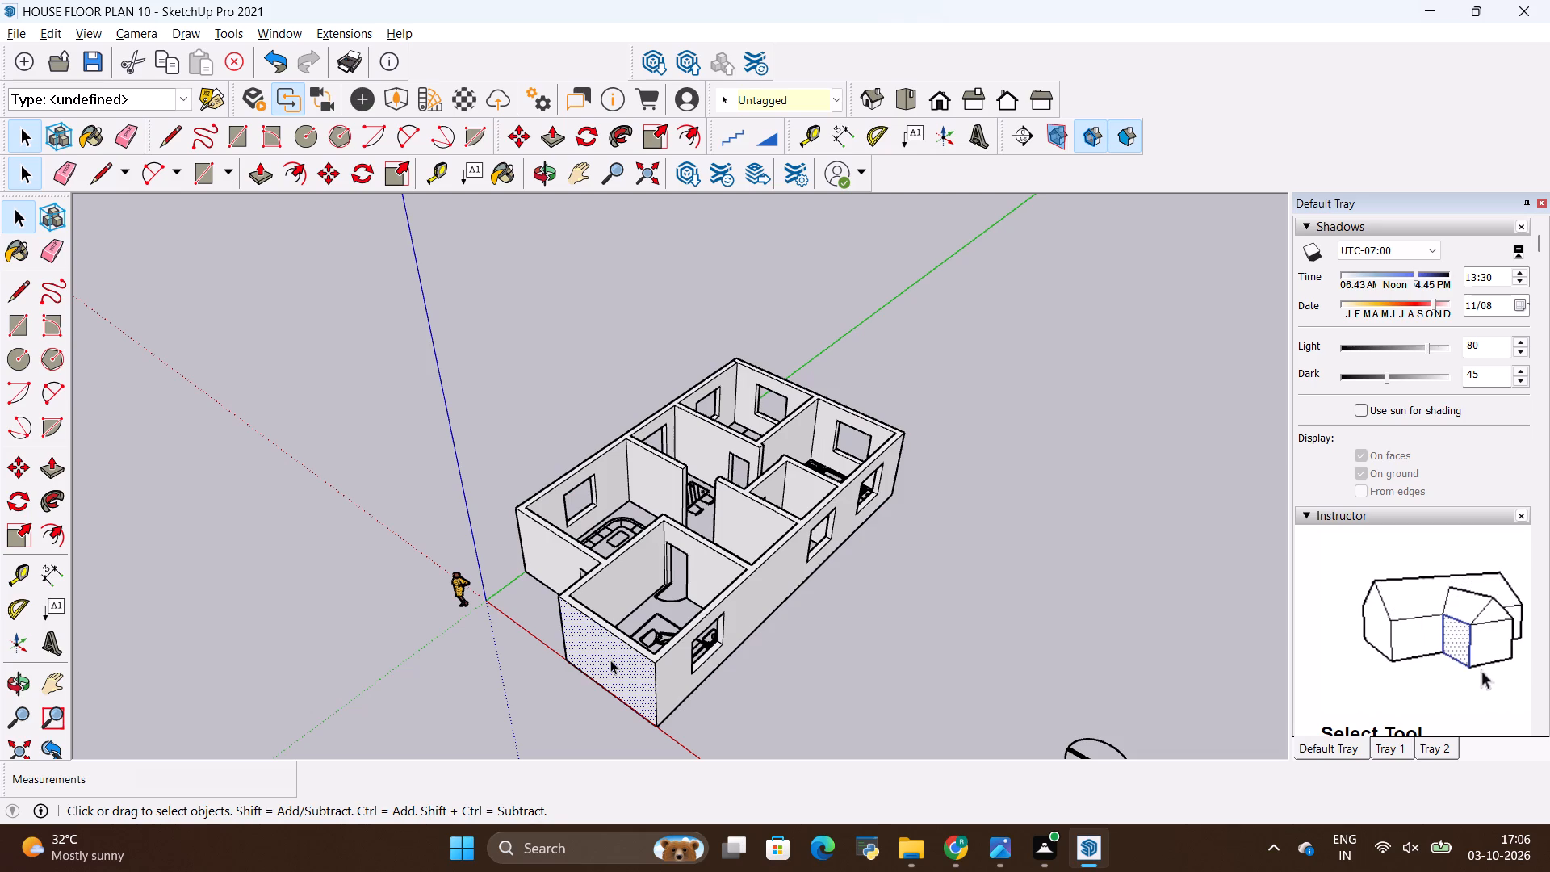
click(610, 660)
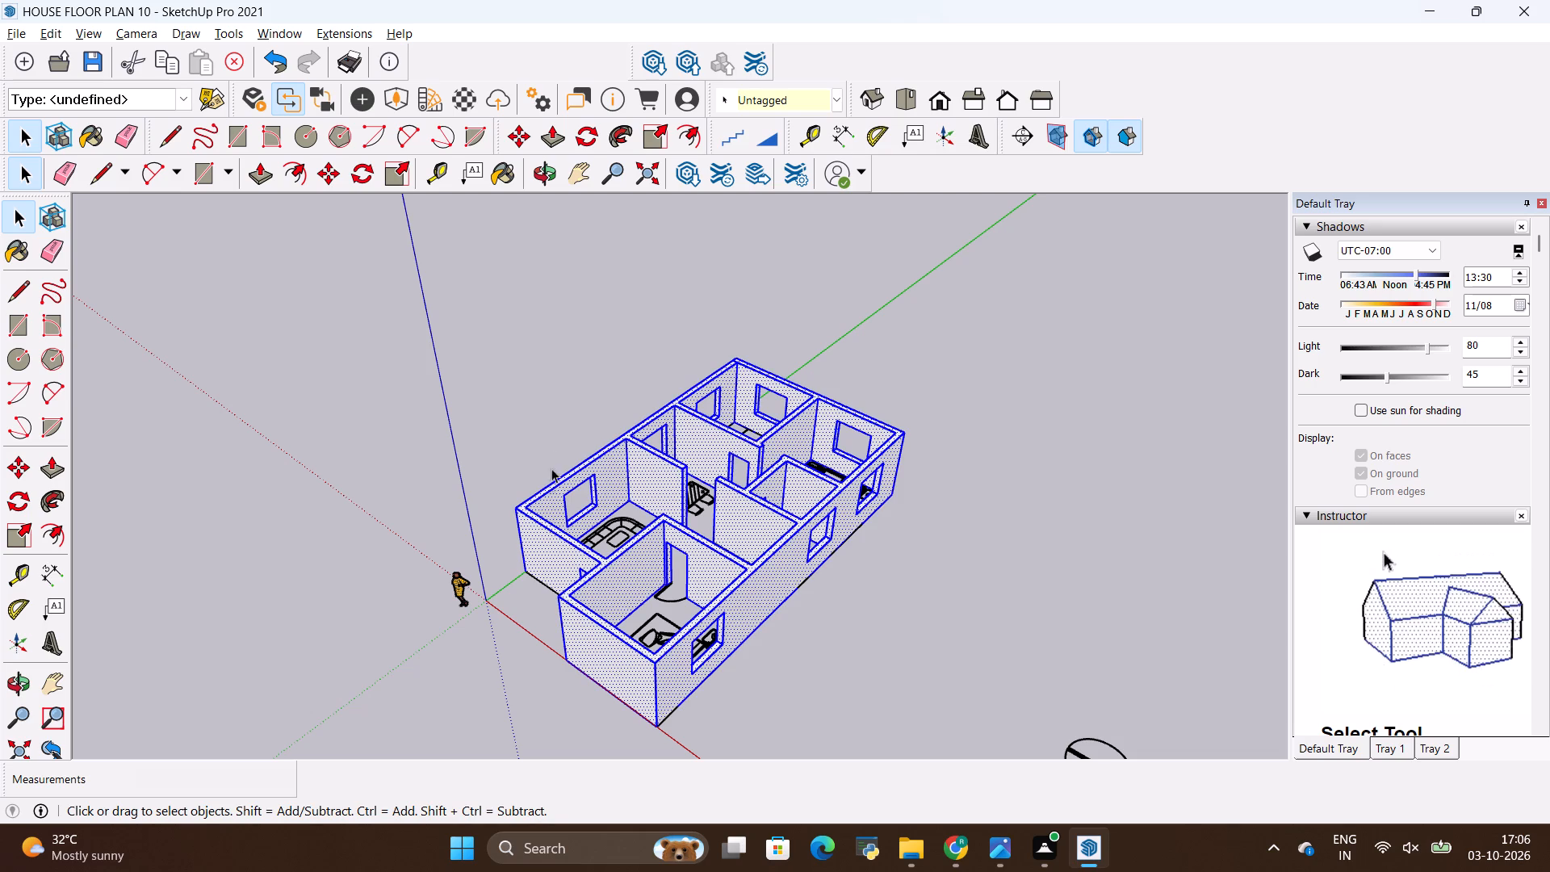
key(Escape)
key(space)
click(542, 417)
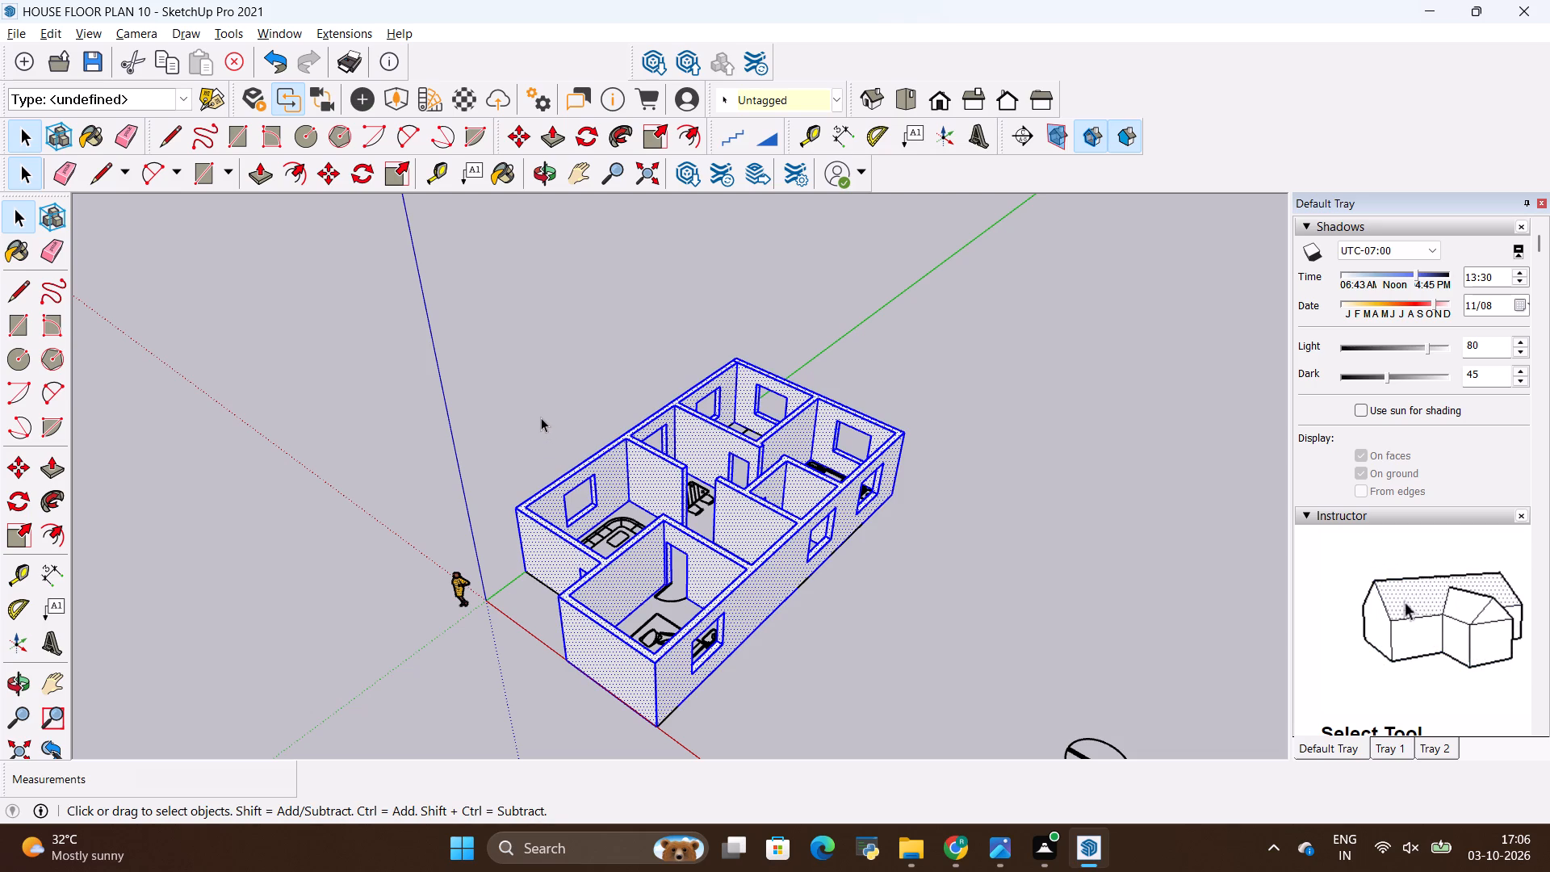
Import the main+door model from the ALL 3D WAREHOUSE ITEMS folder and place it on the ground outside the house.
click(15, 36)
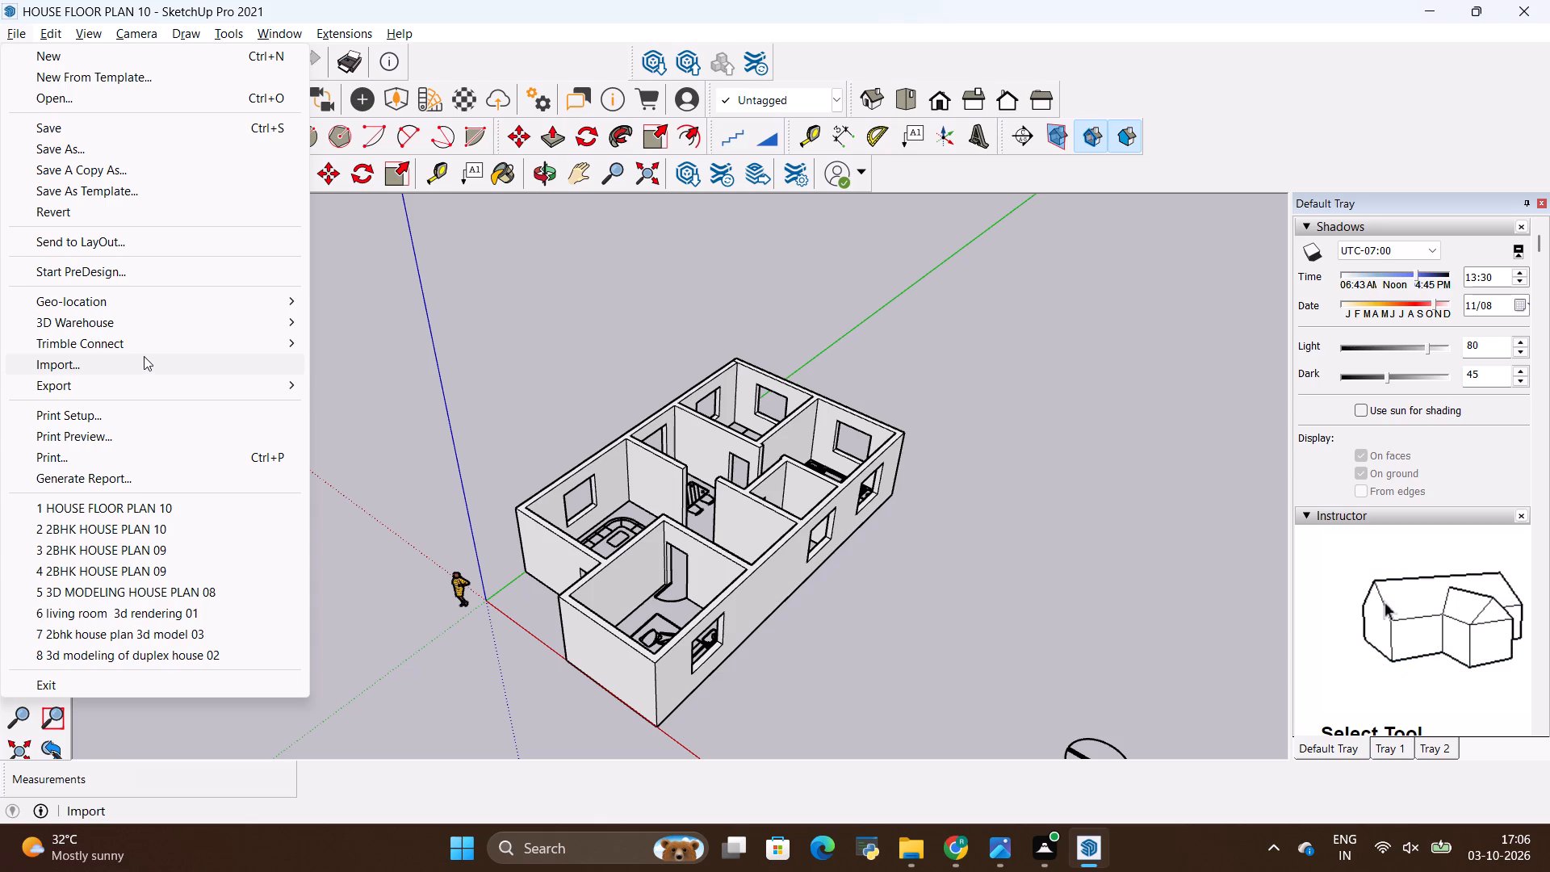
click(144, 356)
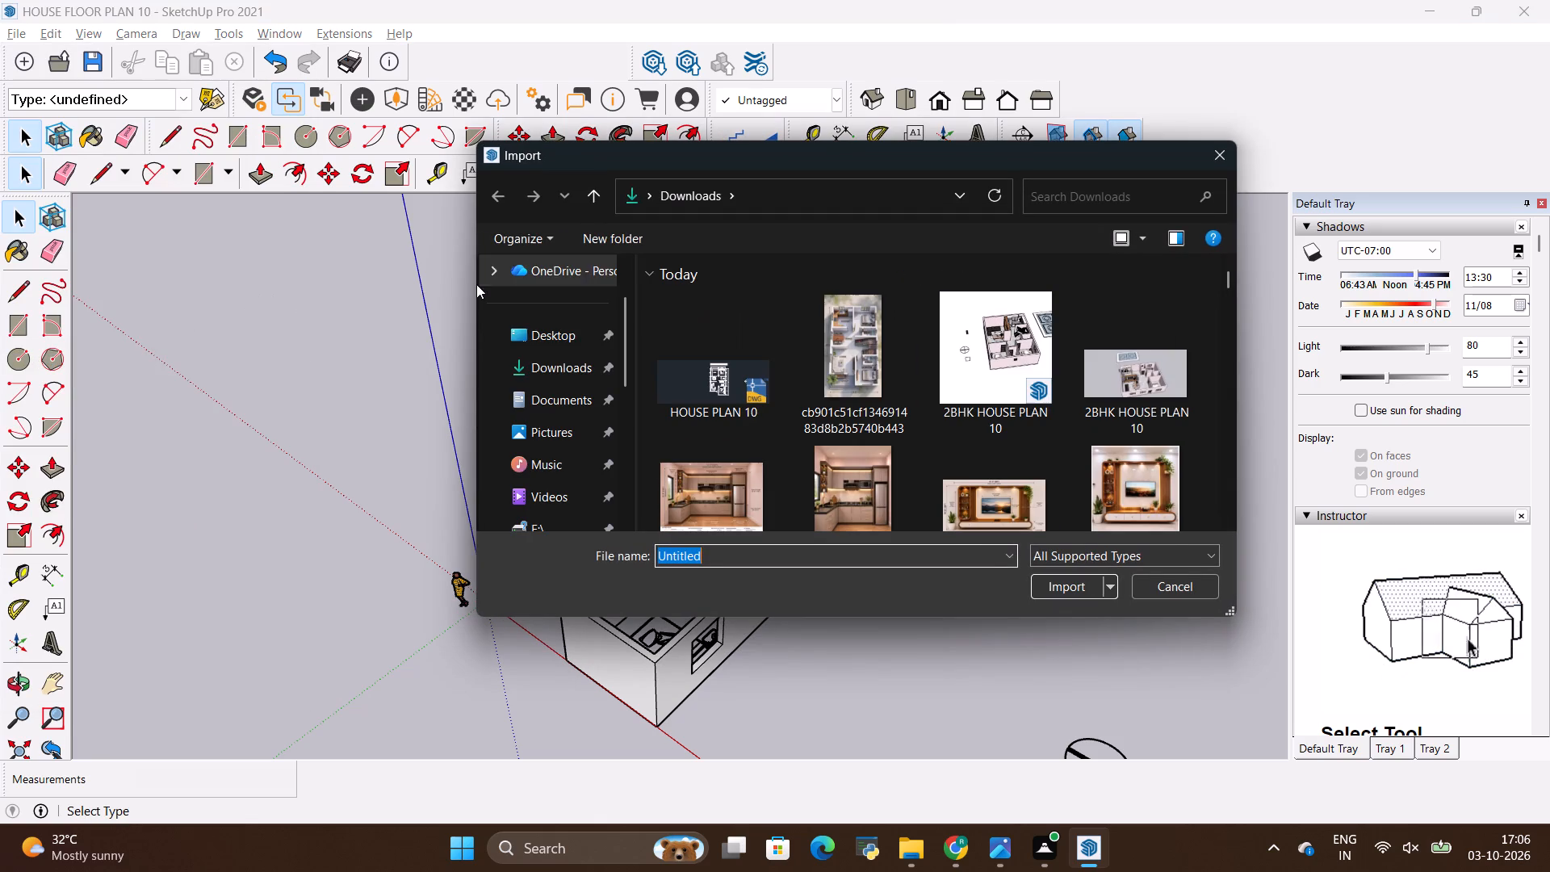
scroll(570, 400, down, 4)
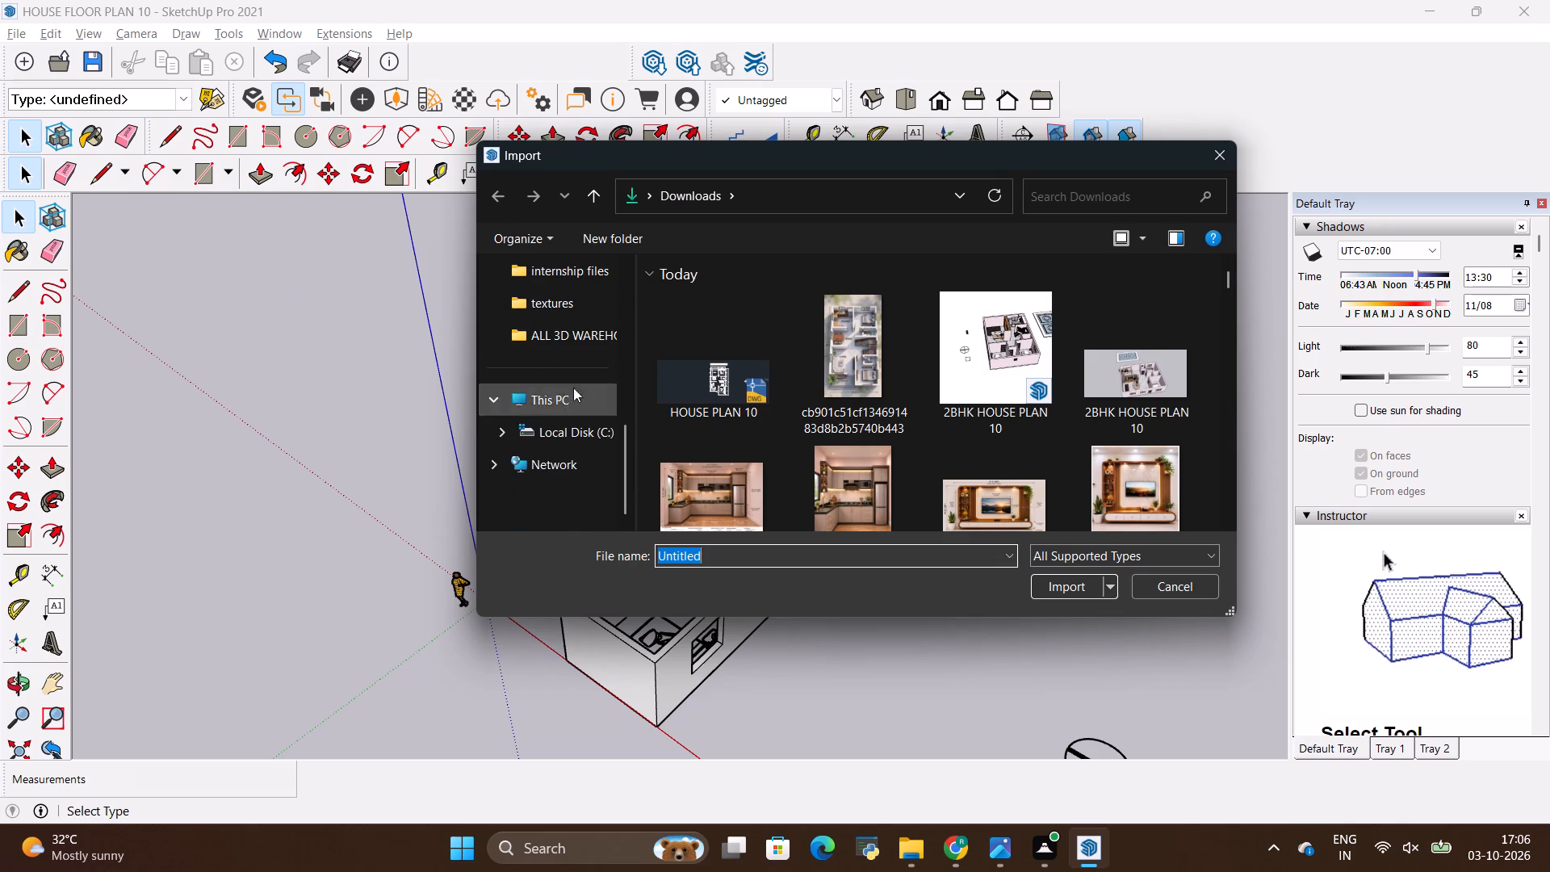
scroll(573, 312, up, 1)
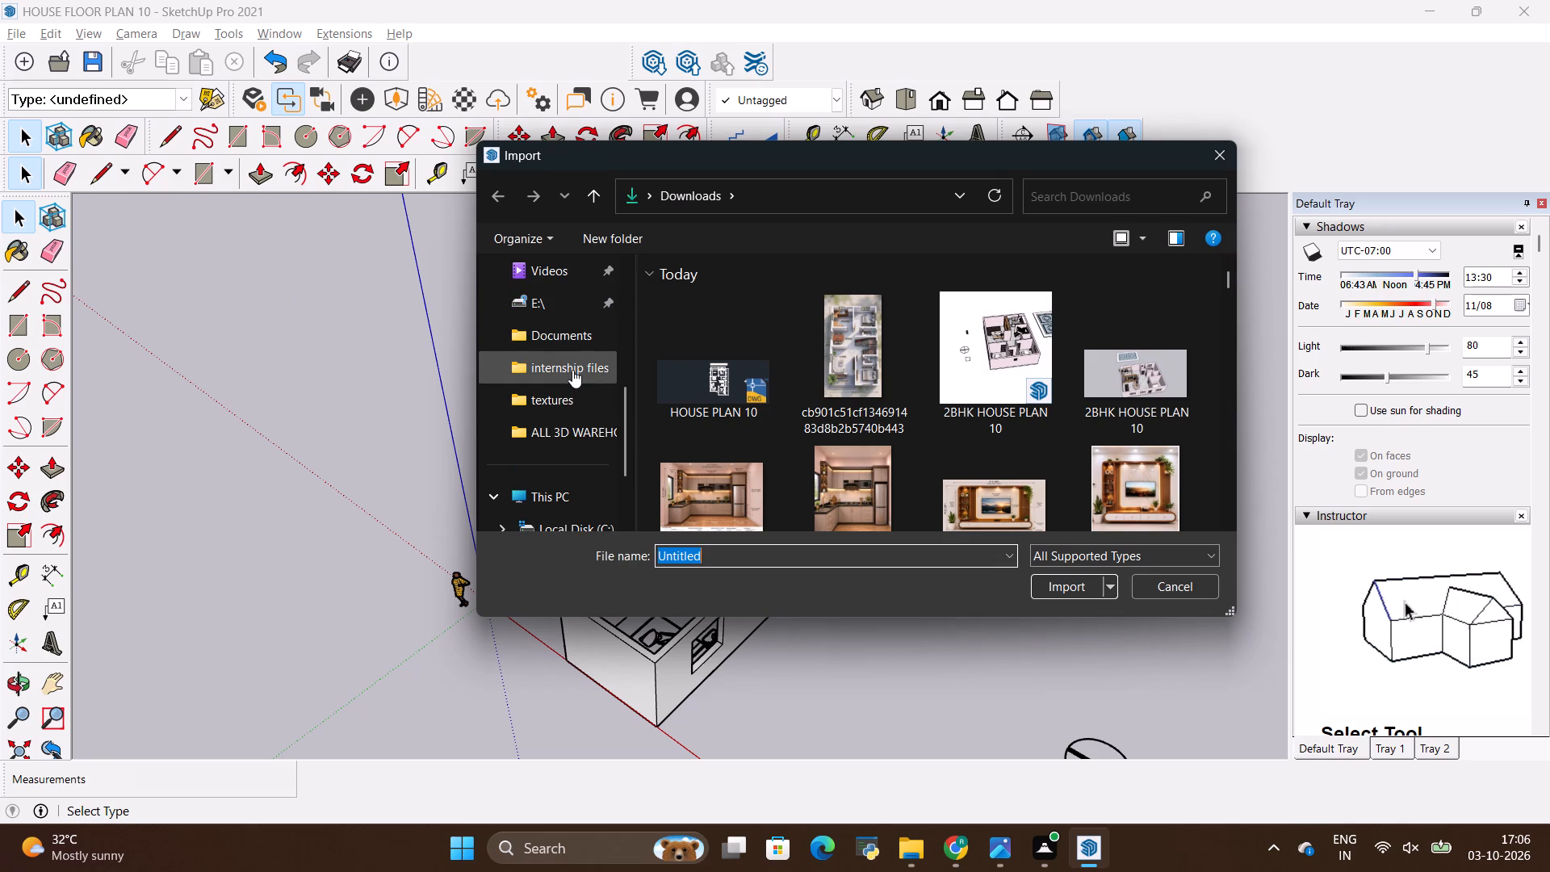
click(572, 370)
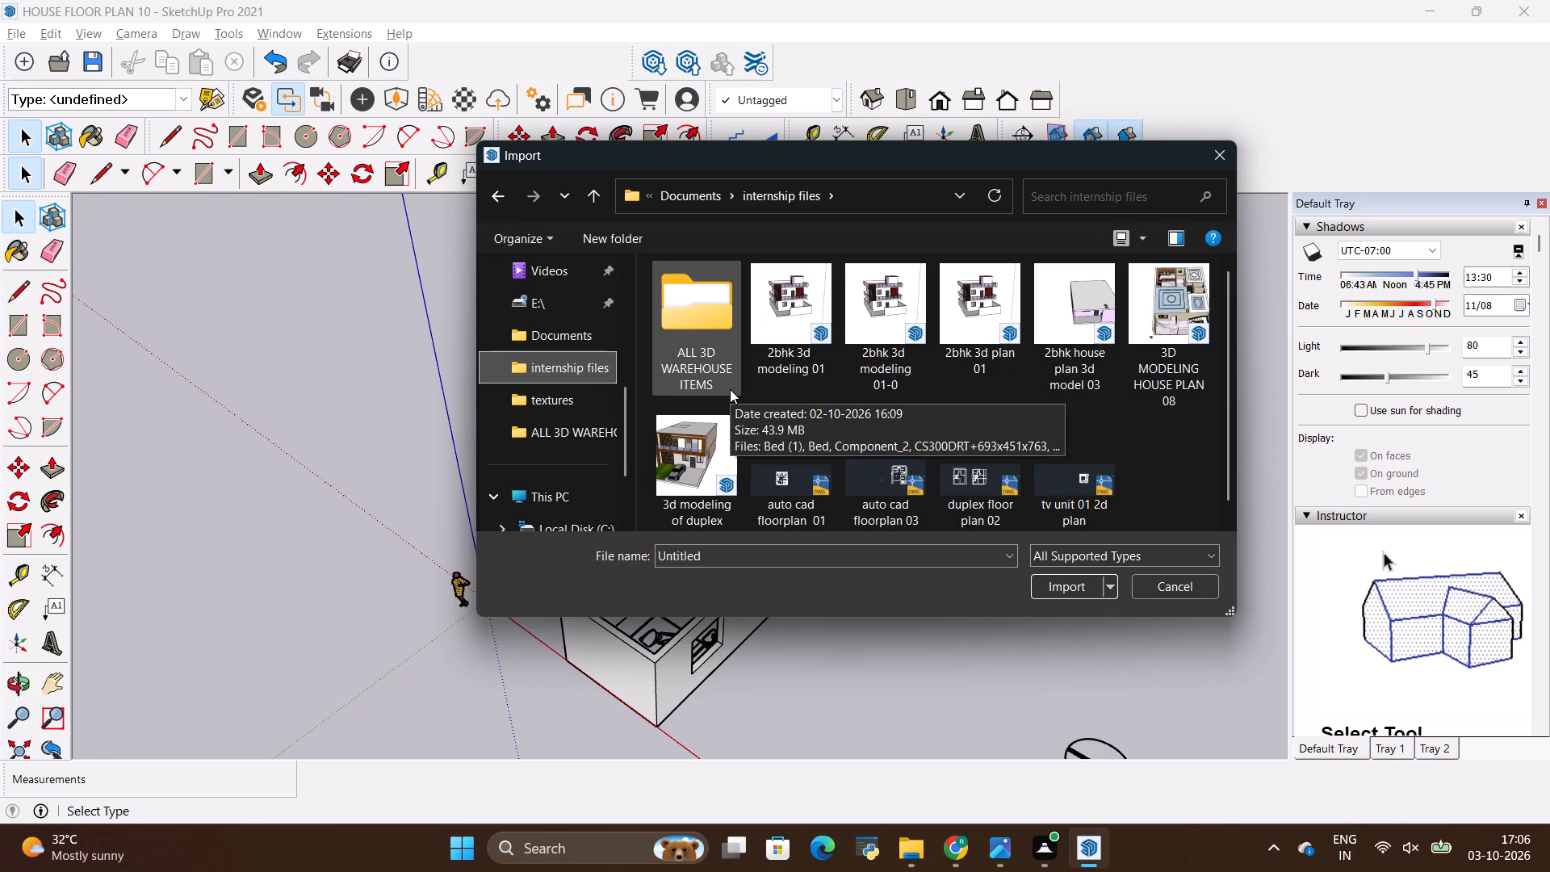
double_click(677, 327)
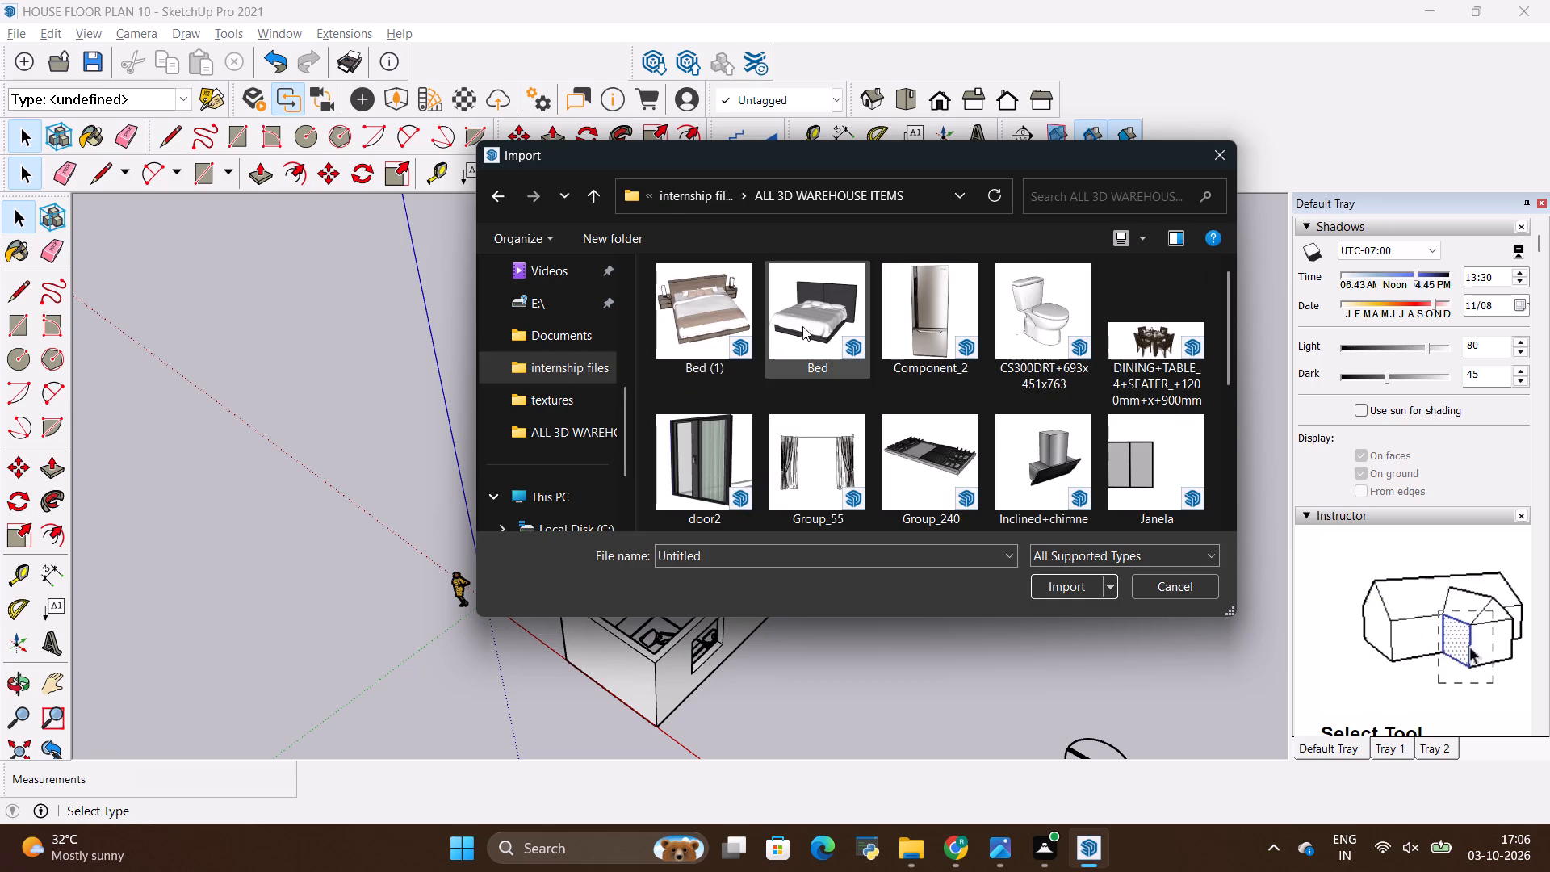
scroll(868, 347, down, 3)
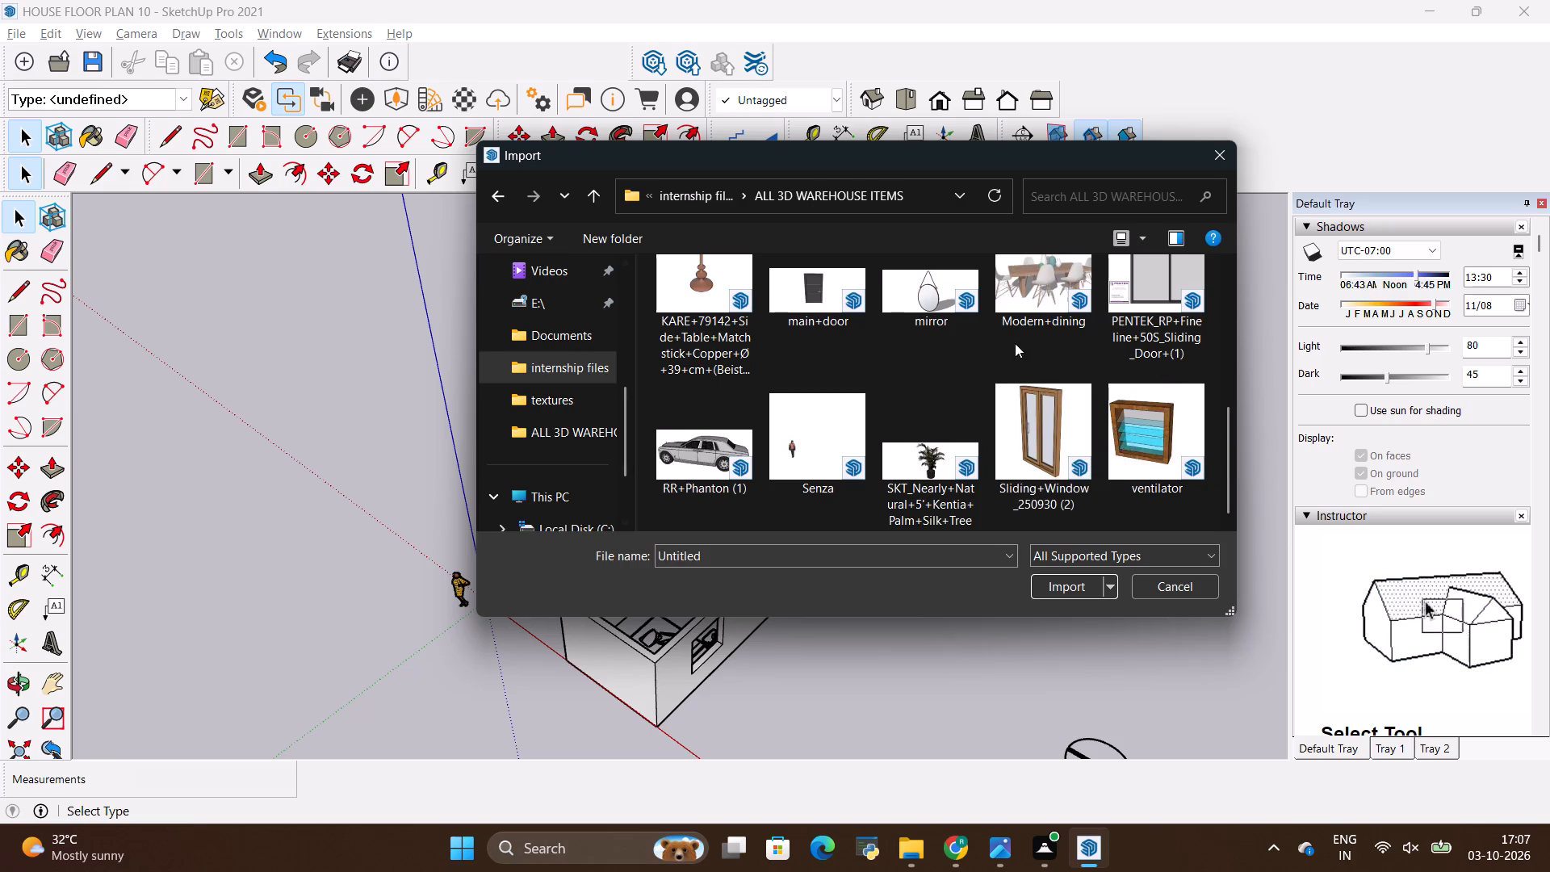
scroll(949, 294, up, 1)
scroll(949, 294, down, 3)
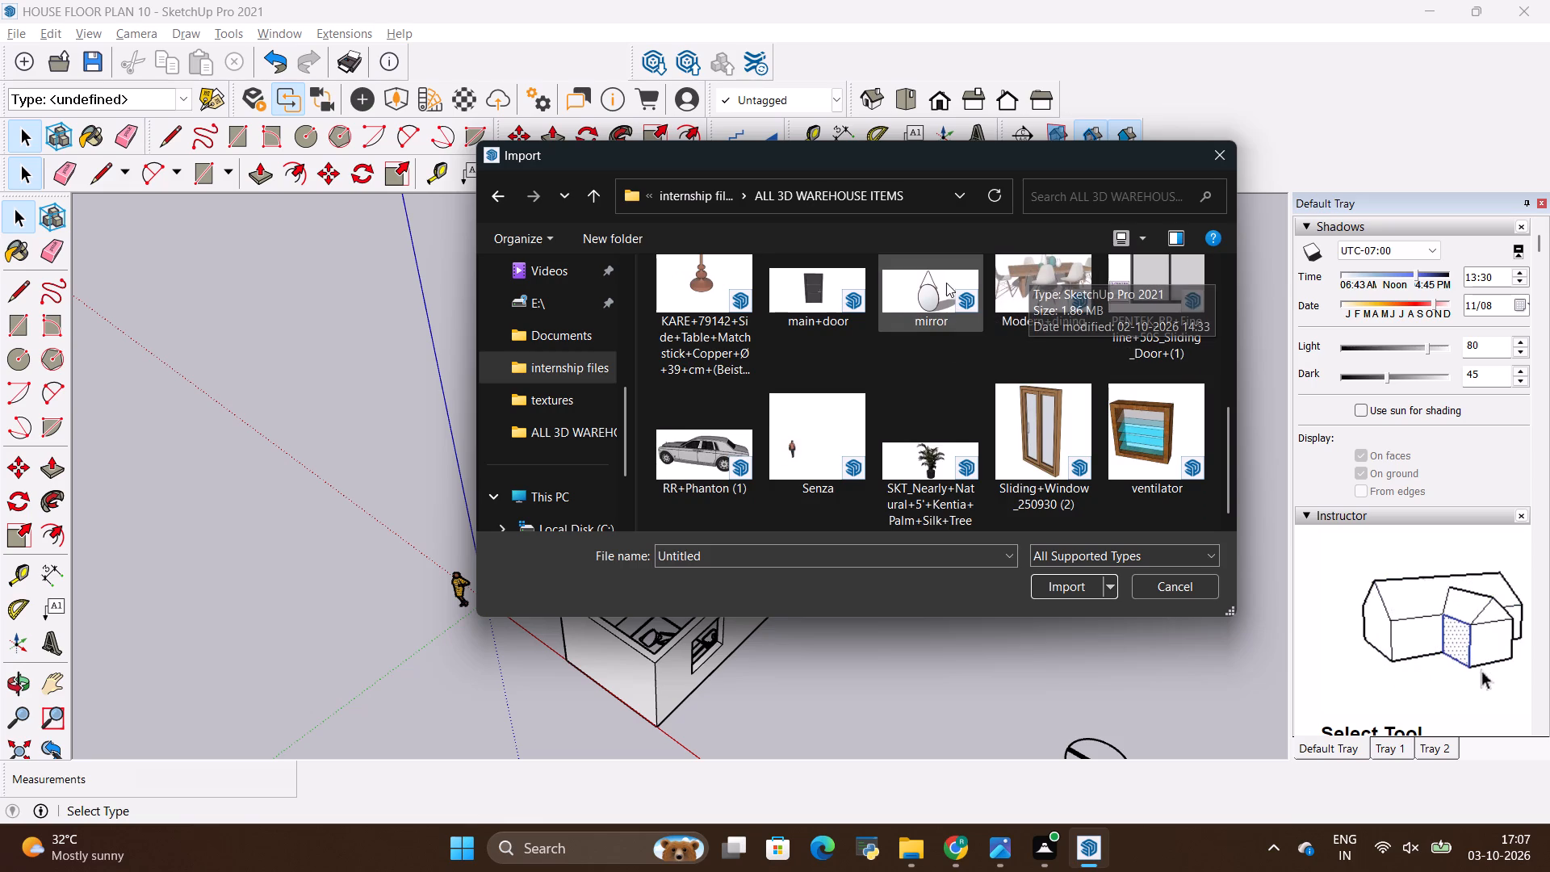
click(811, 283)
click(1073, 585)
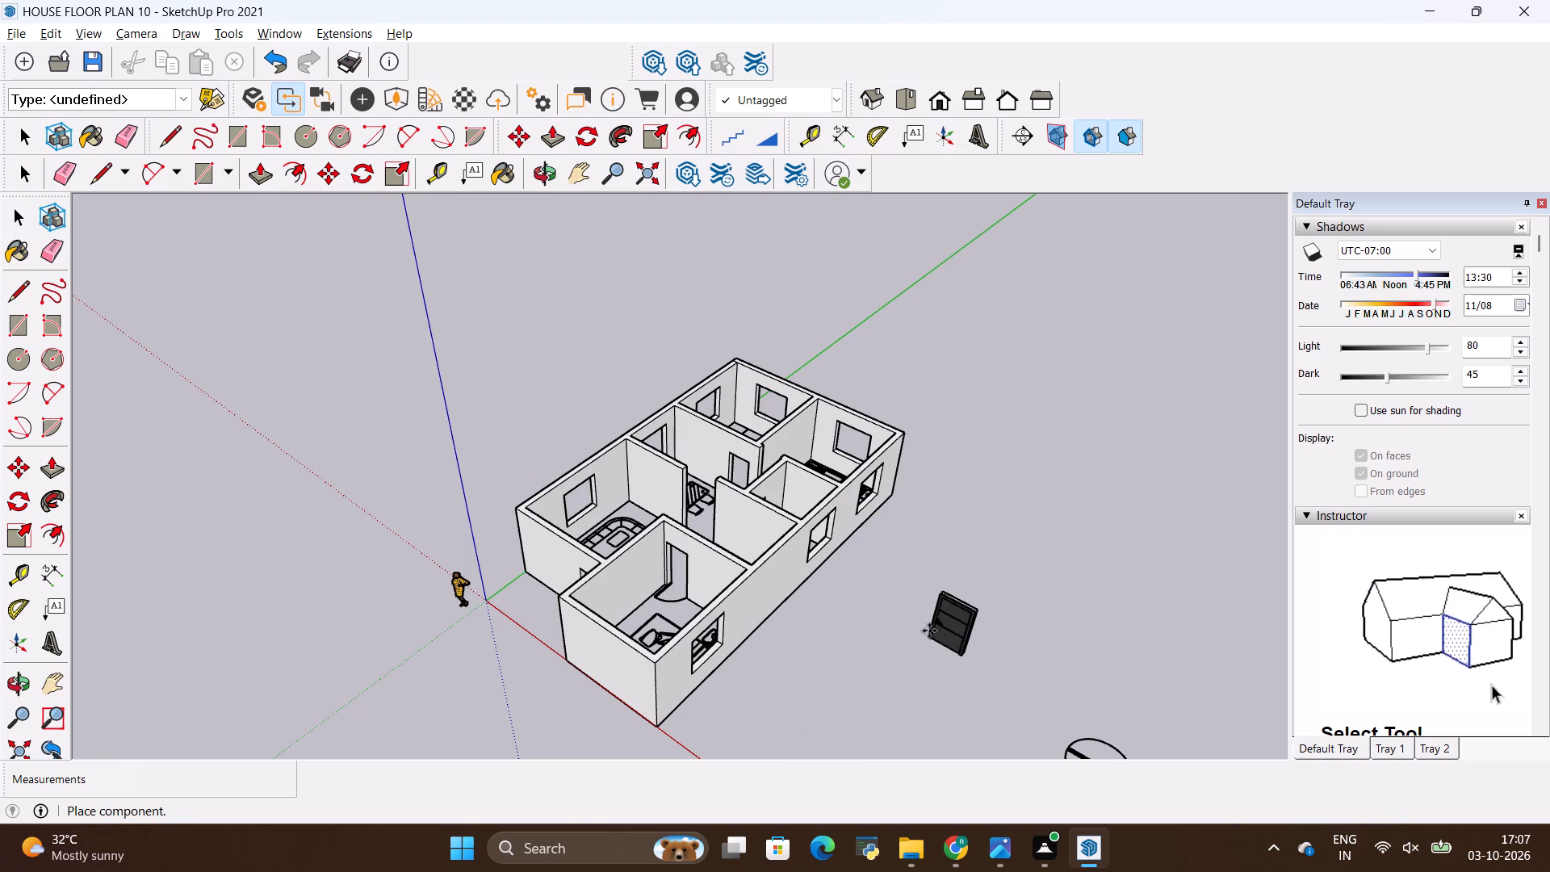
click(903, 590)
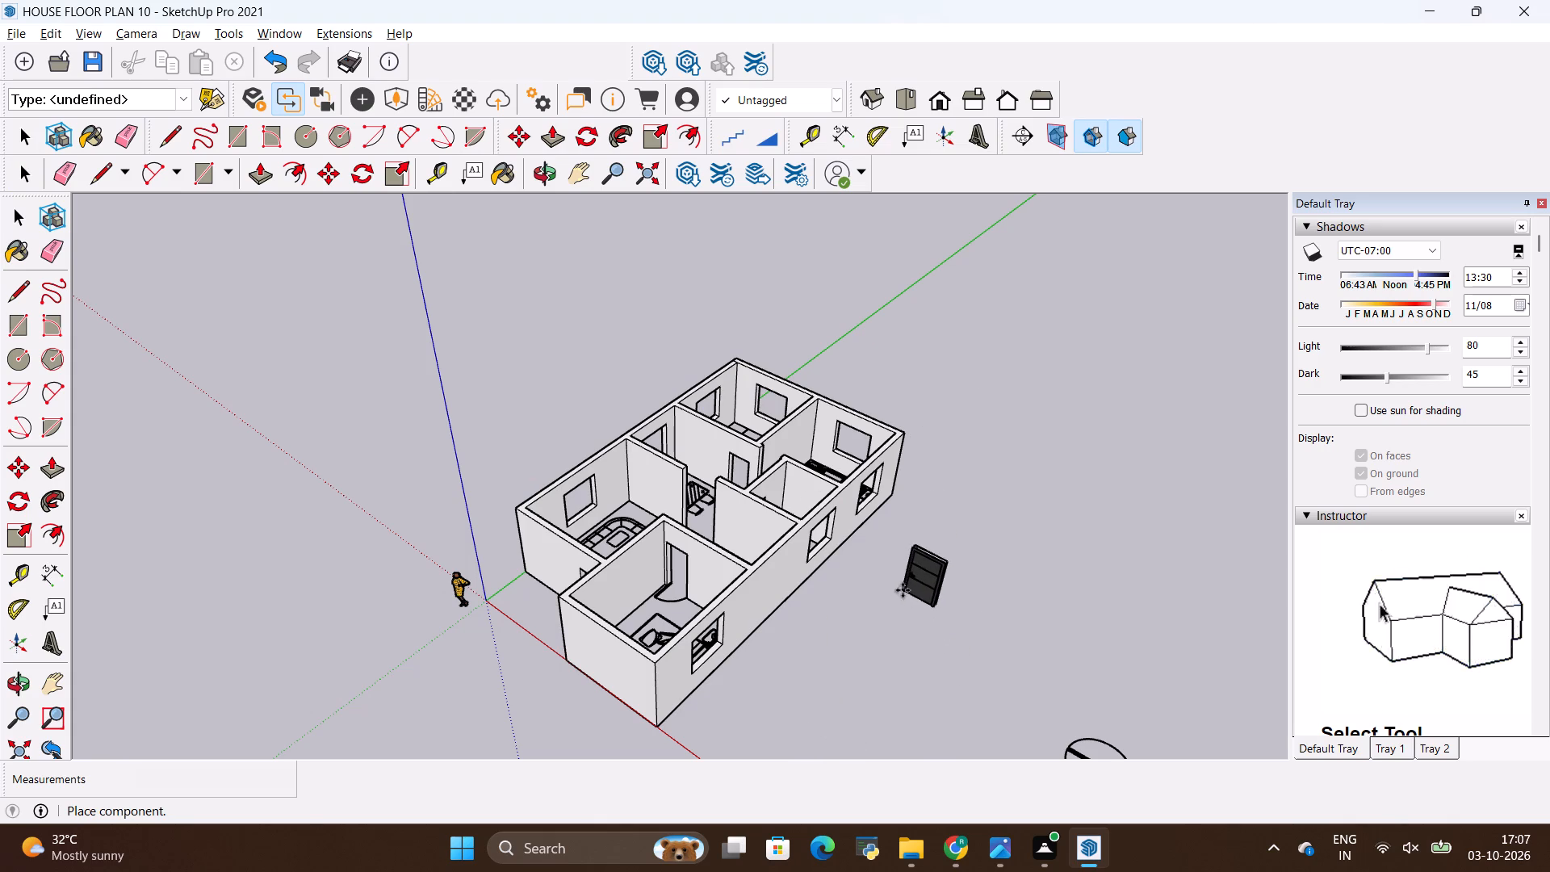
Scale the imported door down in width and height together, relative to its opposite edge.
scroll(943, 562, up, 7)
scroll(923, 579, down, 5)
middle_drag(894, 635, 983, 608)
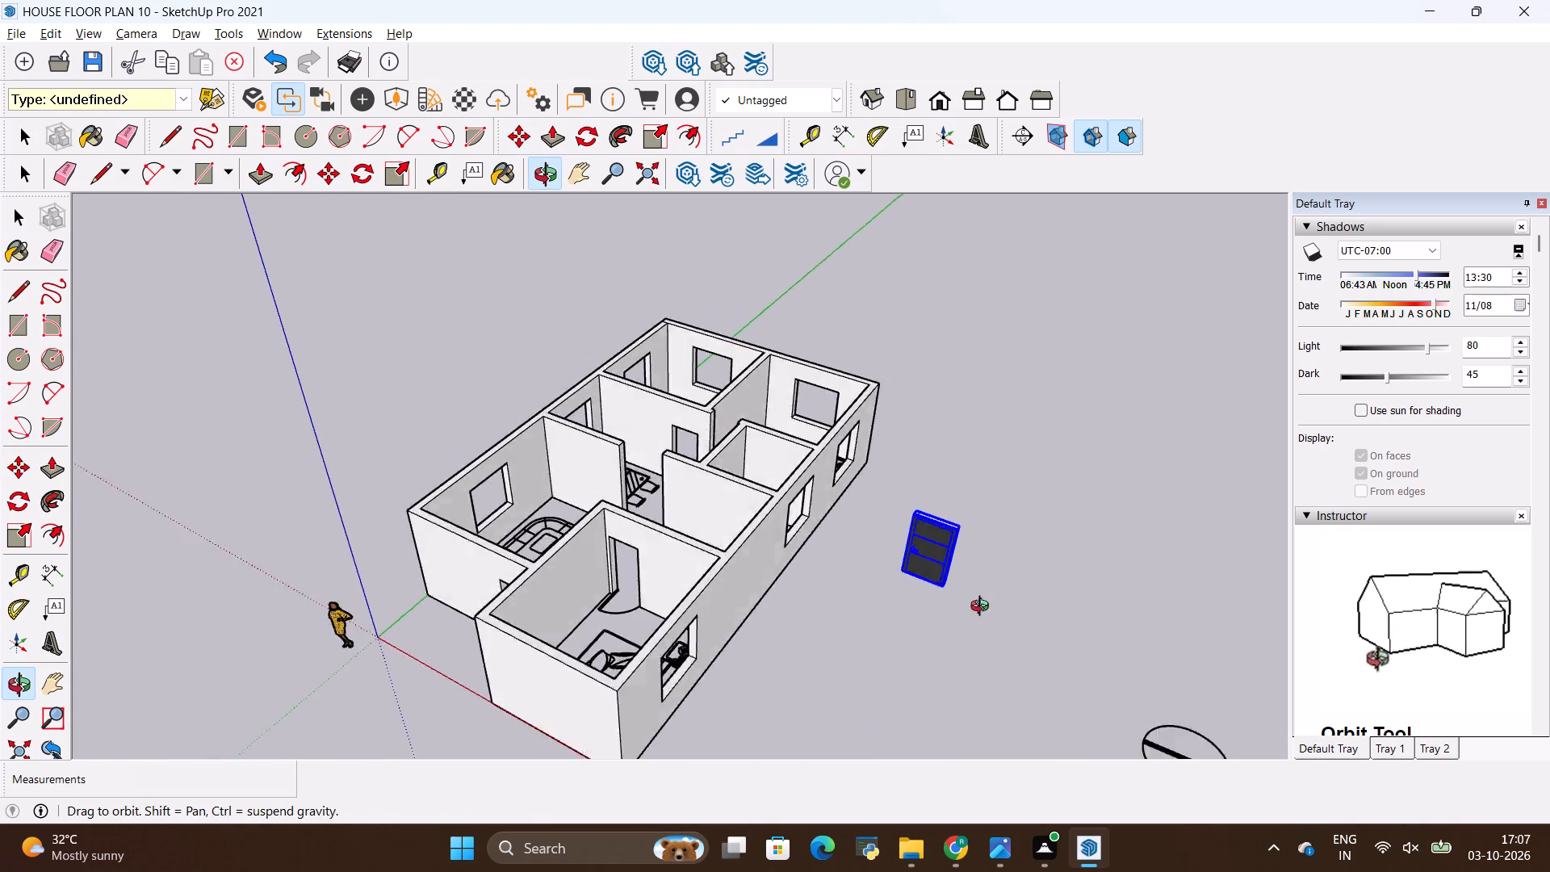
middle_drag(983, 608, 976, 455)
scroll(940, 484, up, 7)
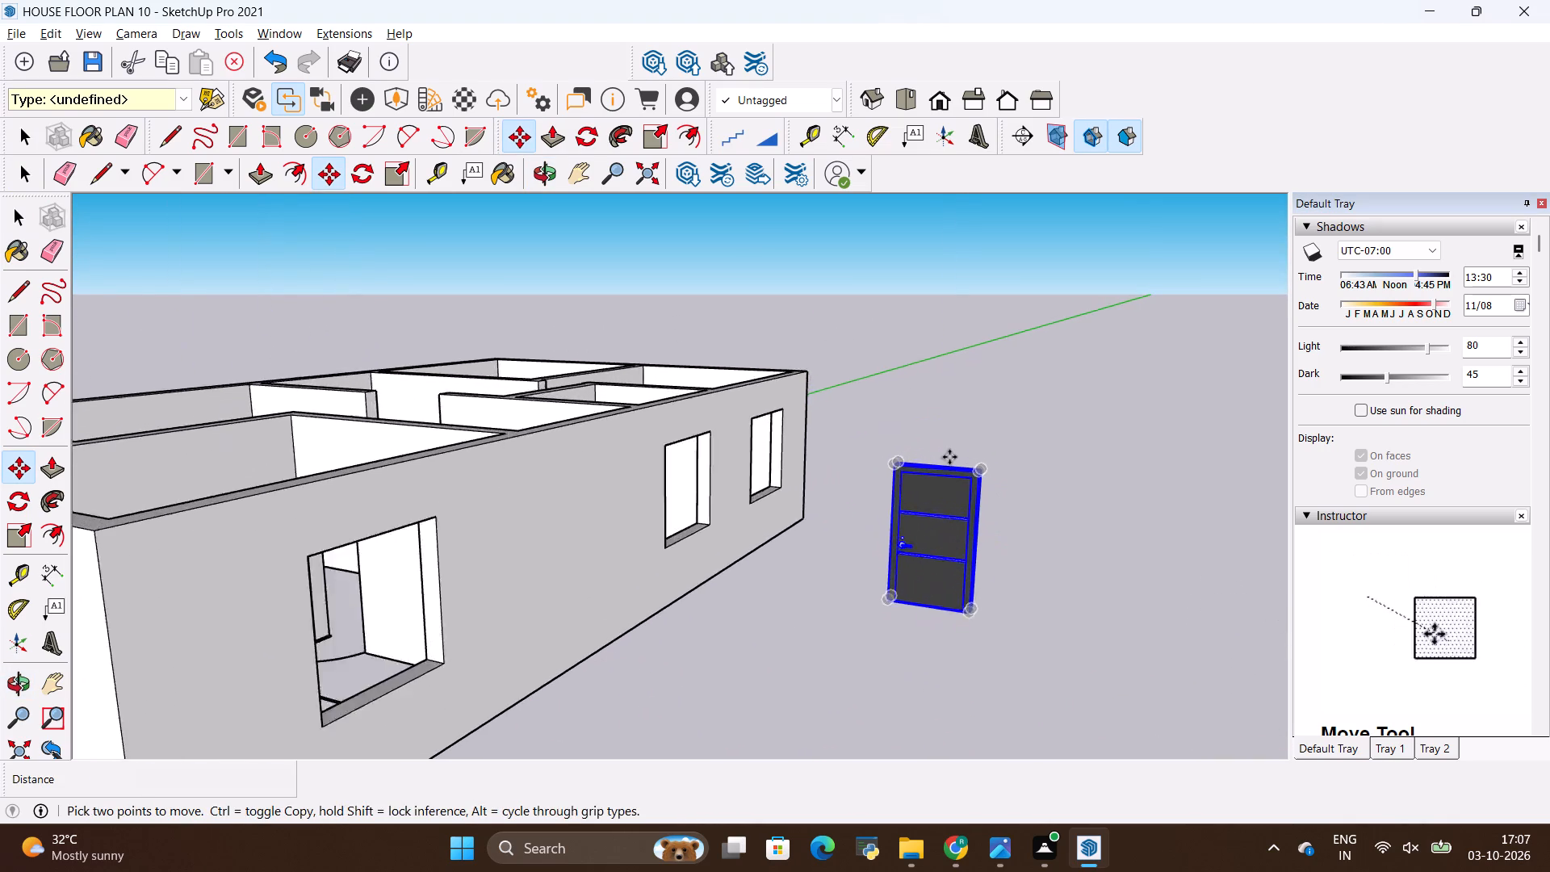
scroll(949, 457, up, 5)
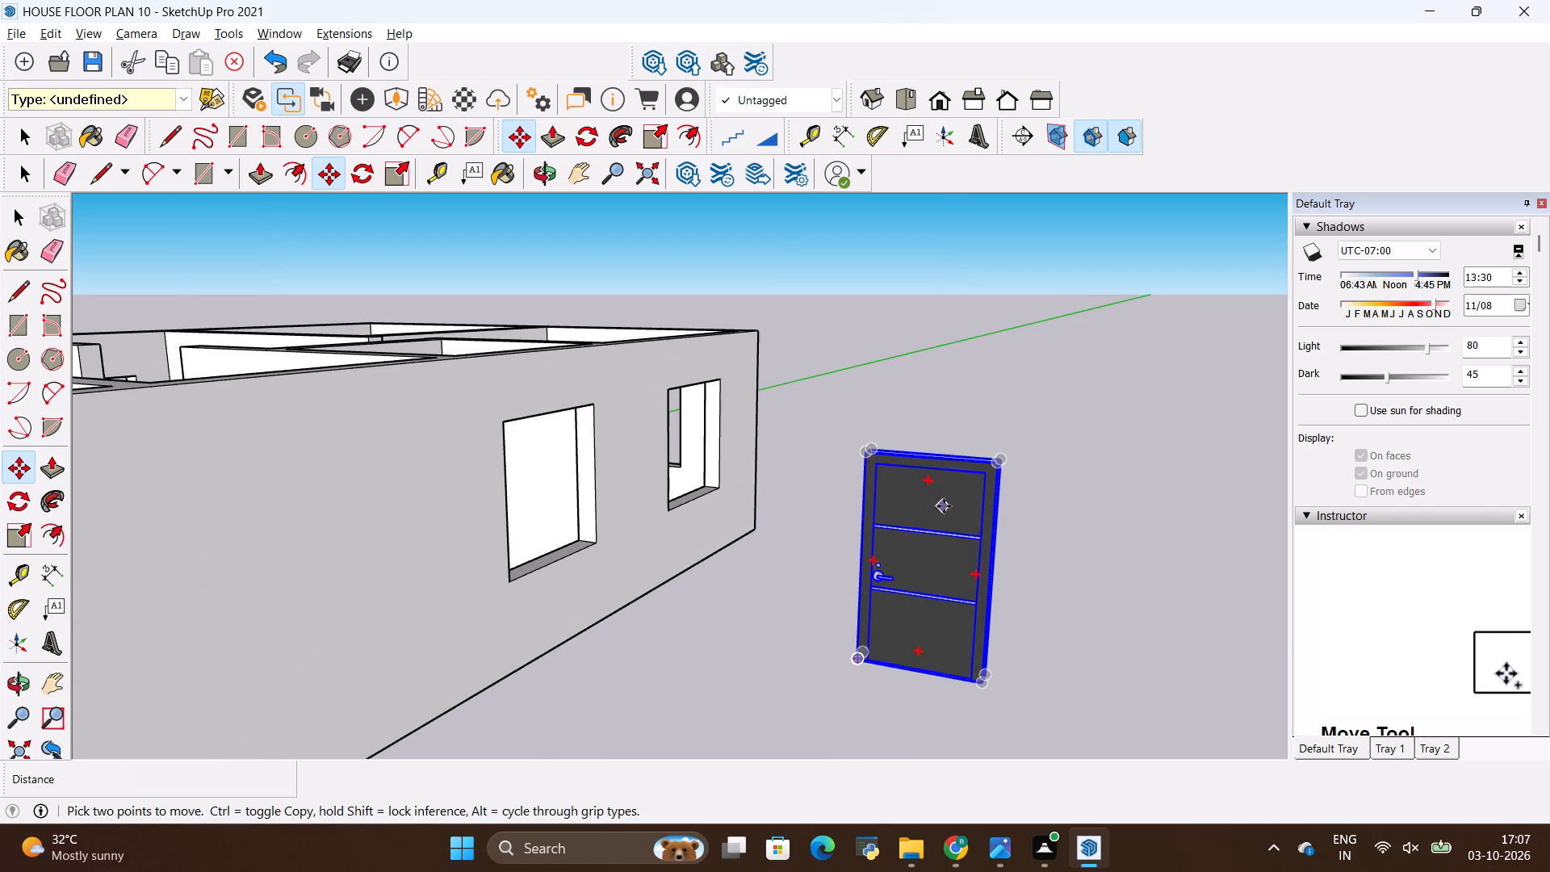
key(s)
middle_drag(982, 488, 811, 560)
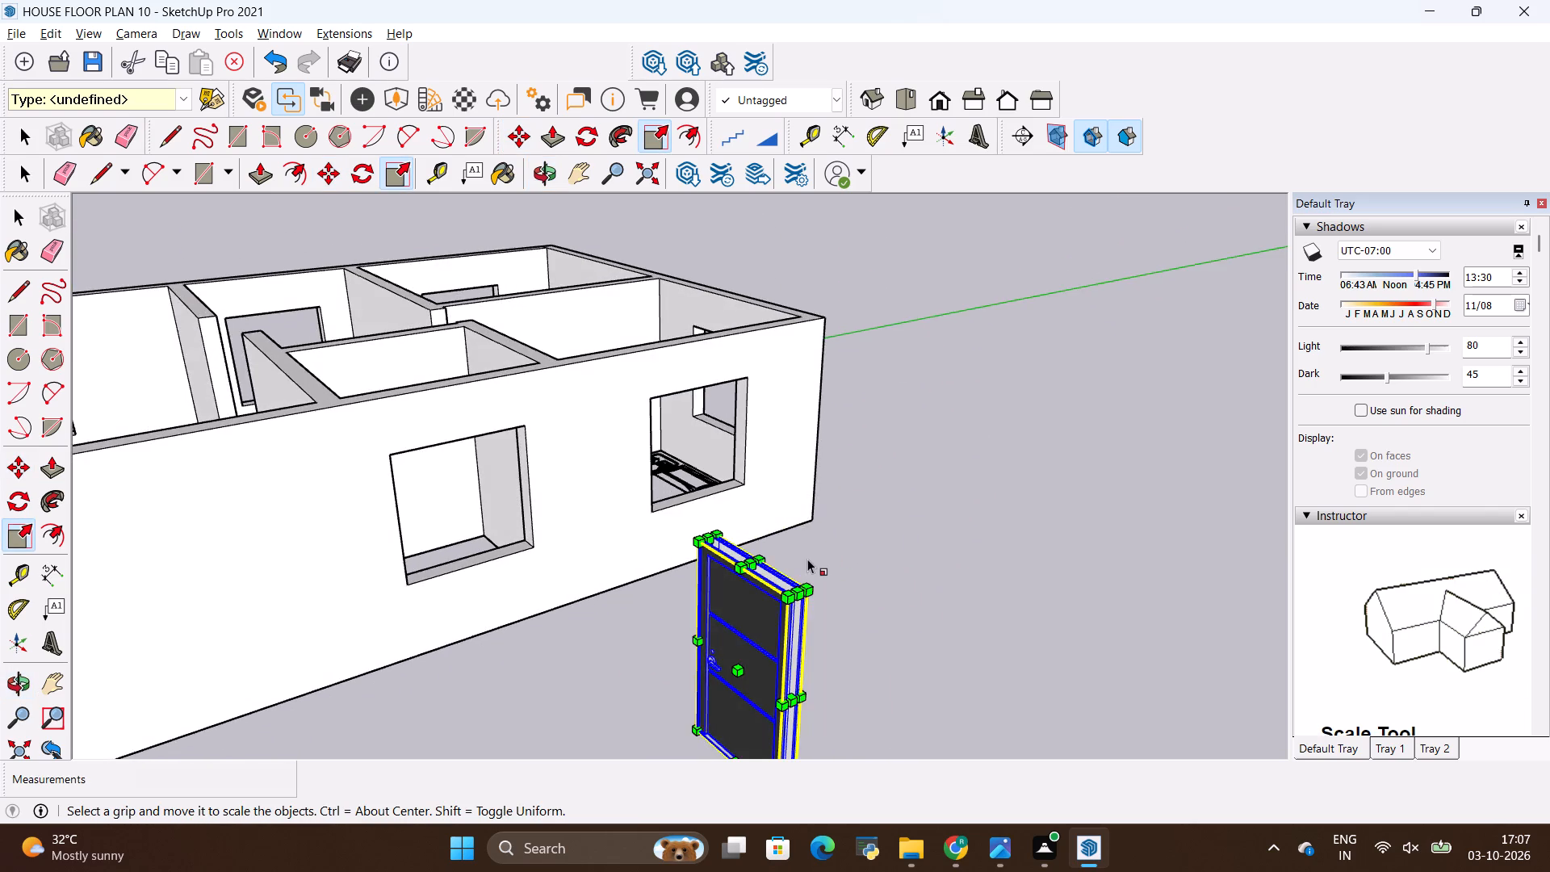
scroll(807, 559, down, 2)
scroll(803, 594, up, 6)
click(793, 574)
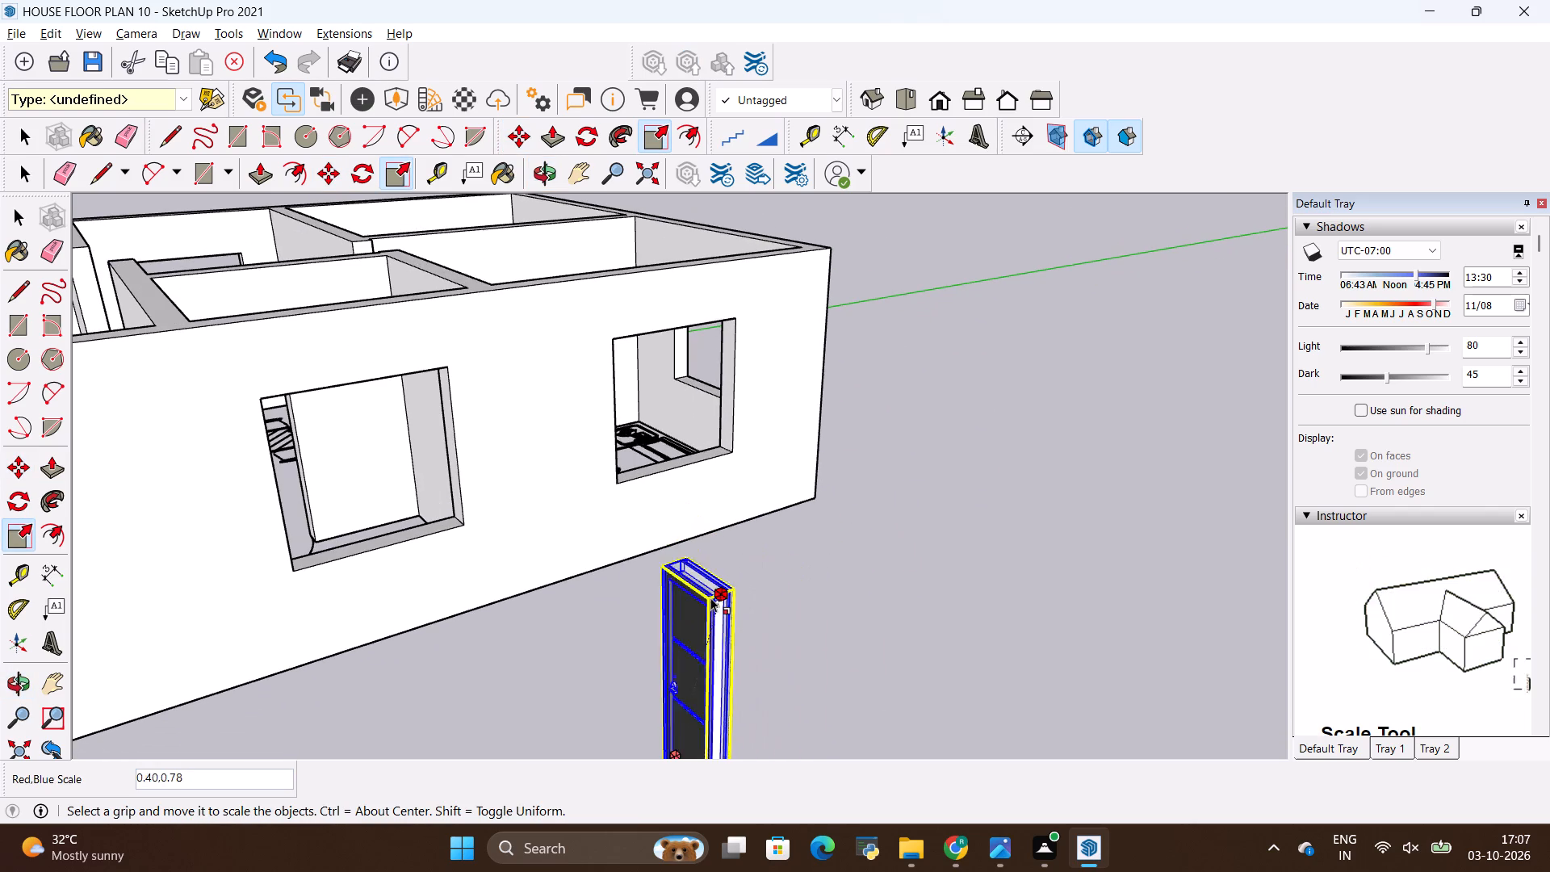
click(727, 618)
Scale the door's thickness along the green axis to 0.33.
scroll(678, 715, up, 2)
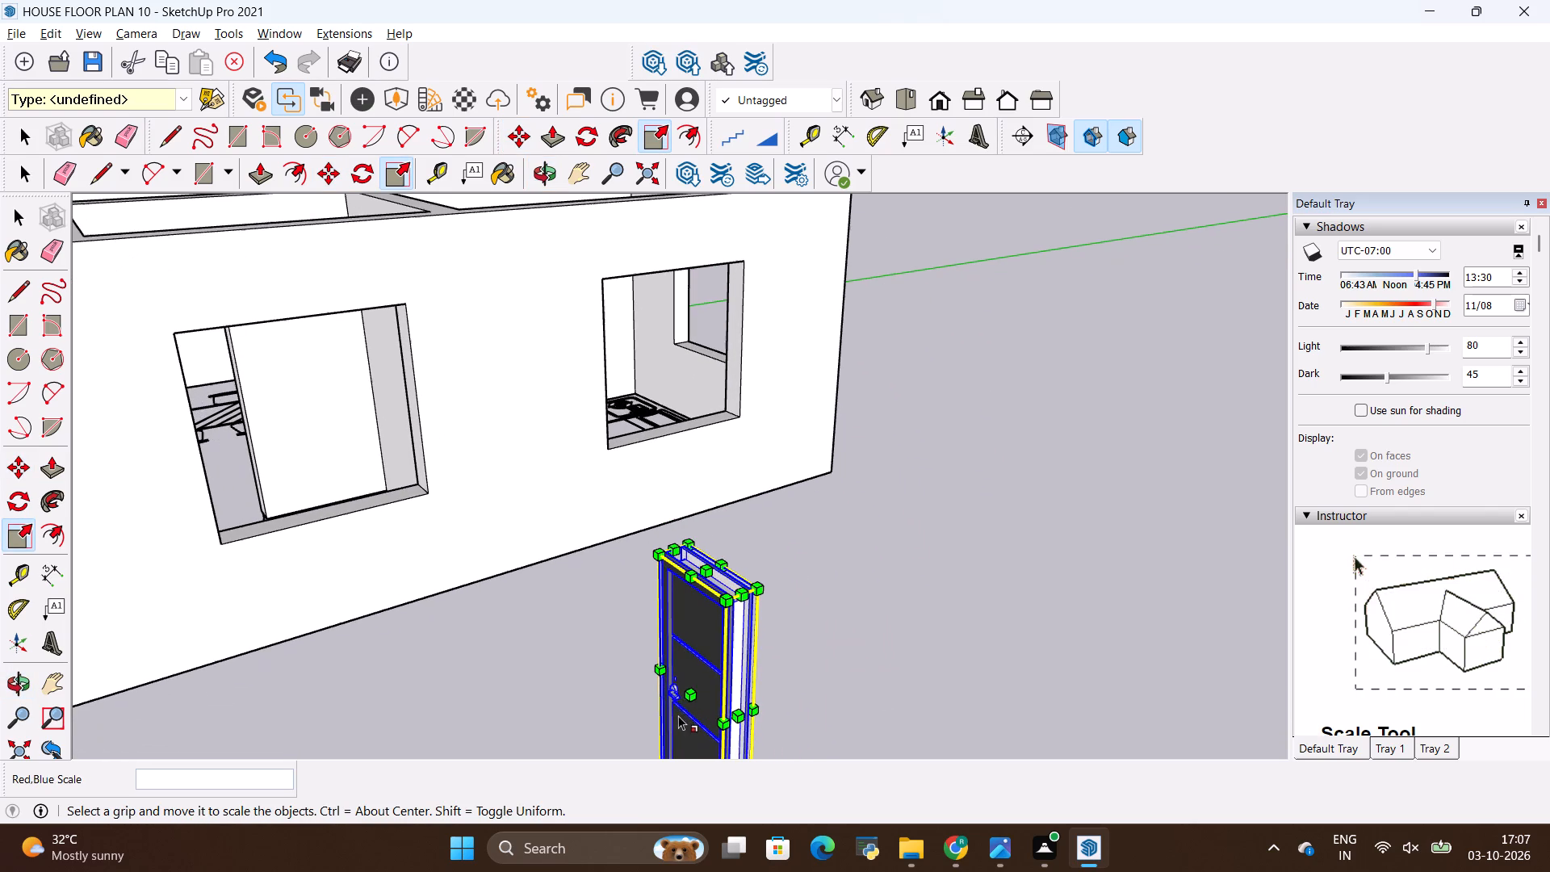
click(686, 691)
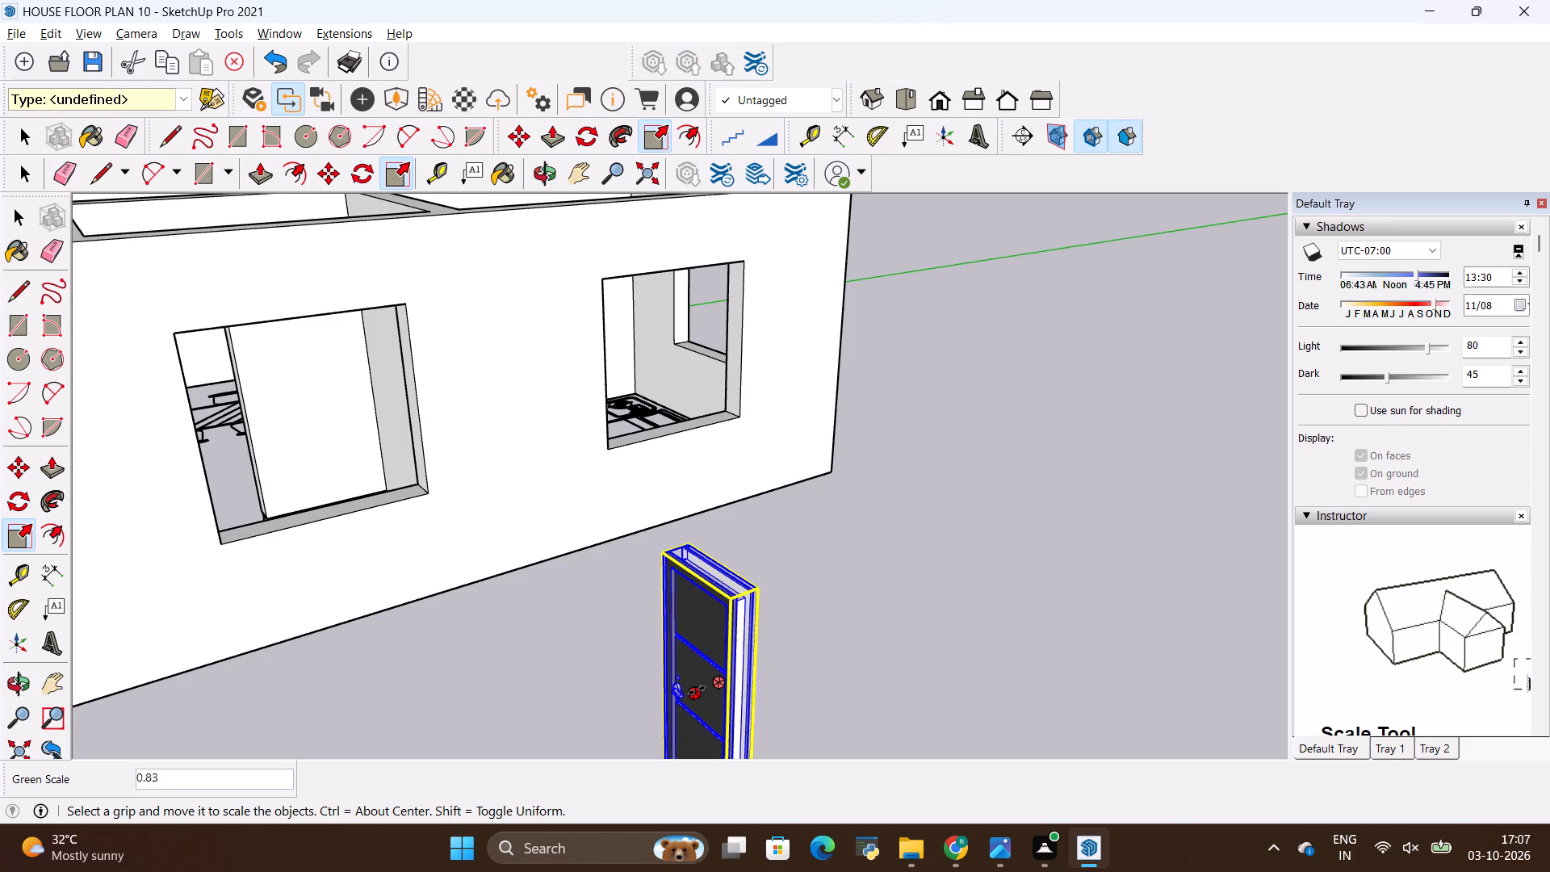
click(709, 686)
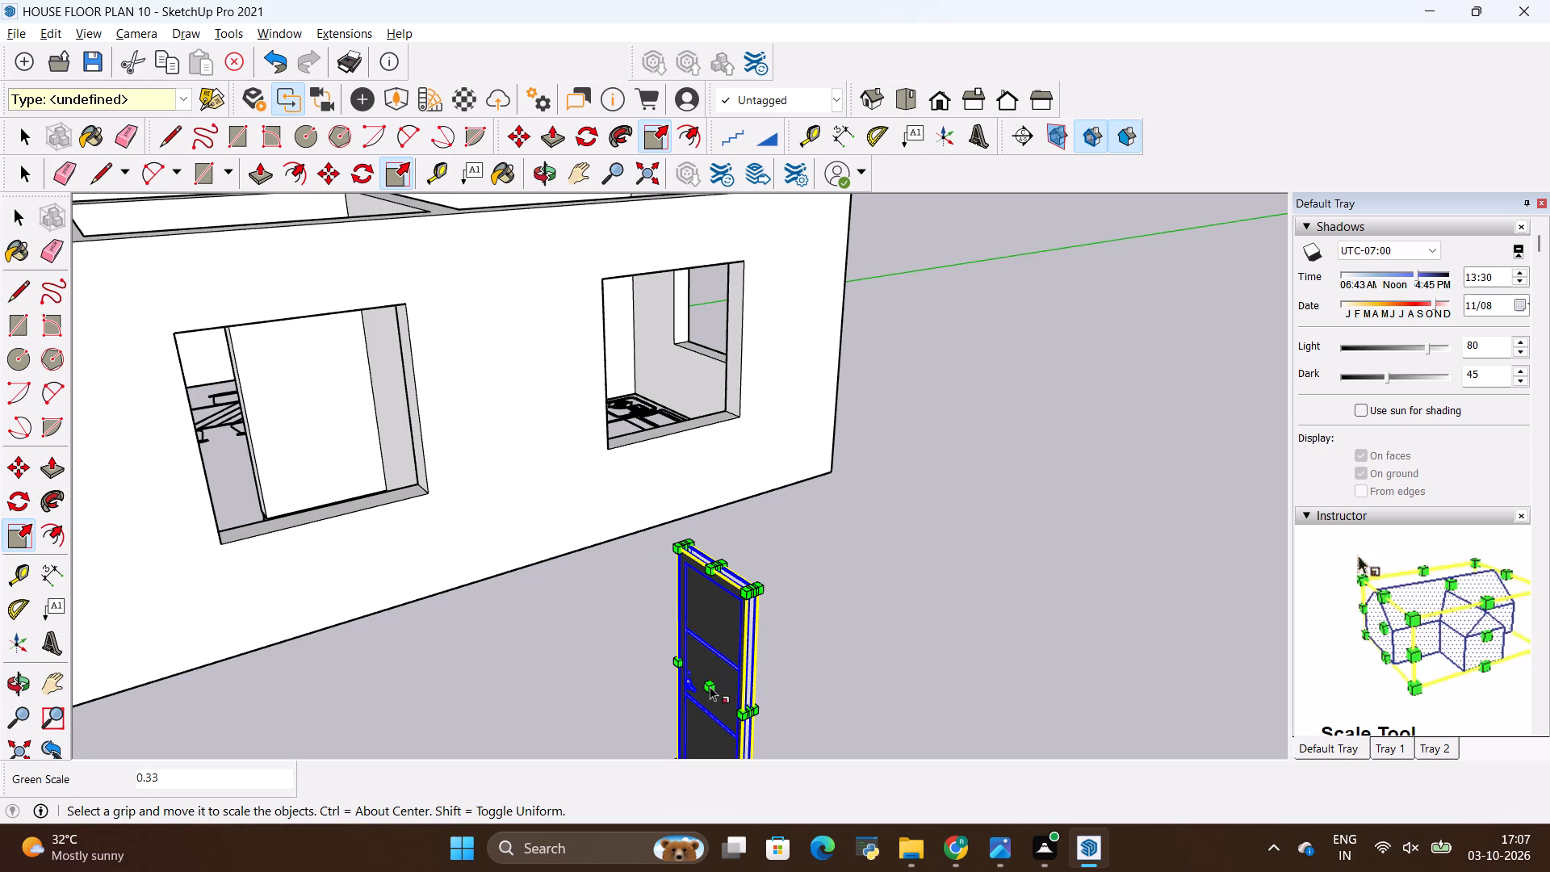
Move the door by its bottom corner to the base corner of the front room's inner doorway, about 27' 2" away.
scroll(795, 520, down, 4)
middle_drag(716, 621, 948, 594)
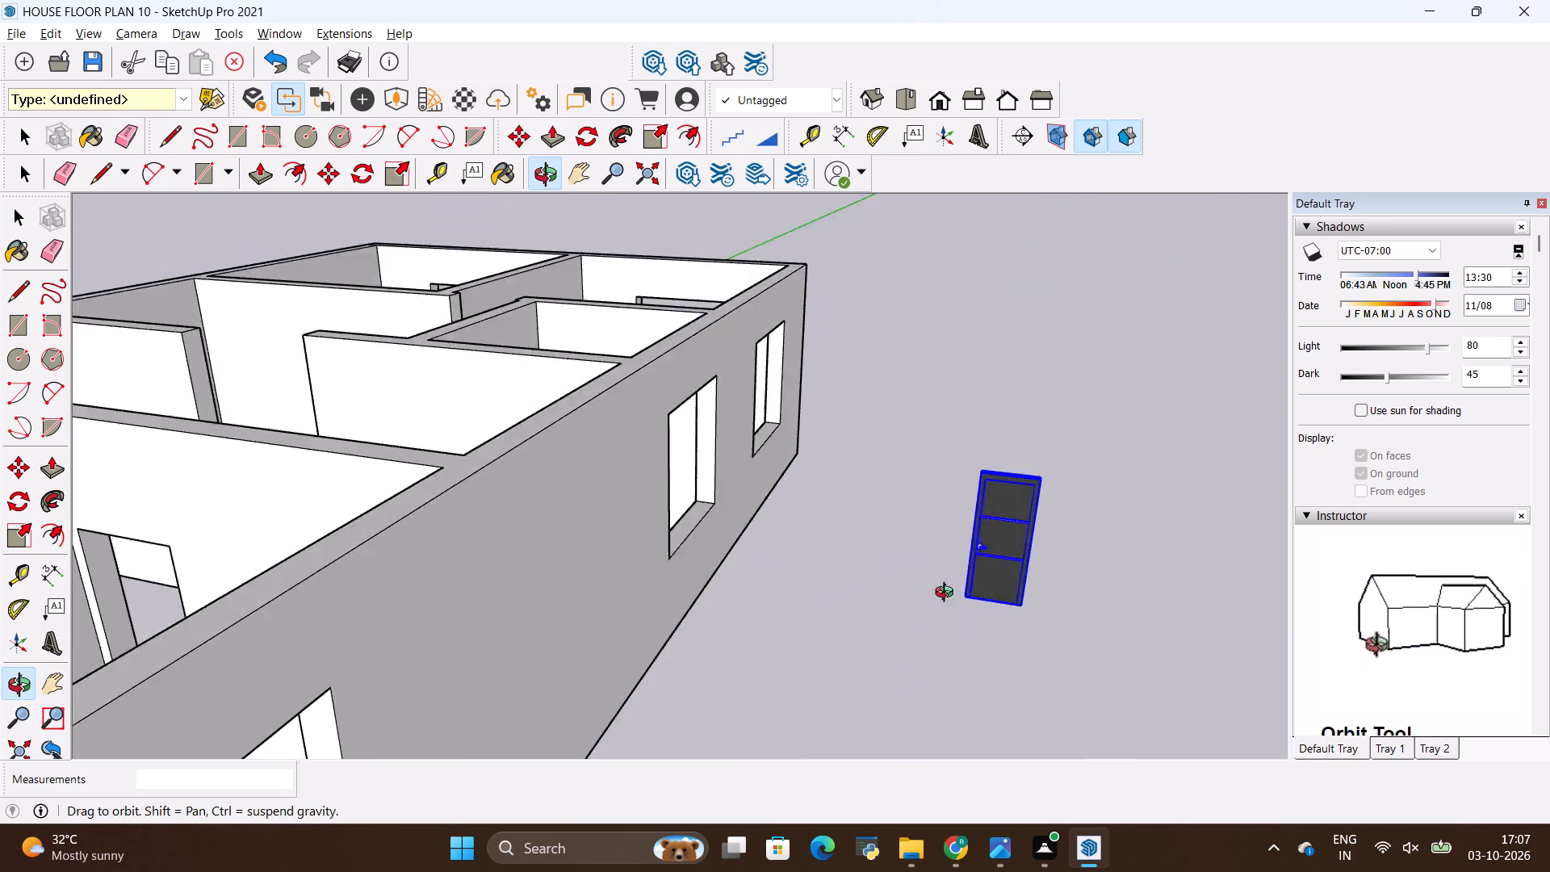
middle_drag(948, 594, 988, 542)
middle_drag(1017, 487, 1027, 536)
scroll(1030, 529, down, 9)
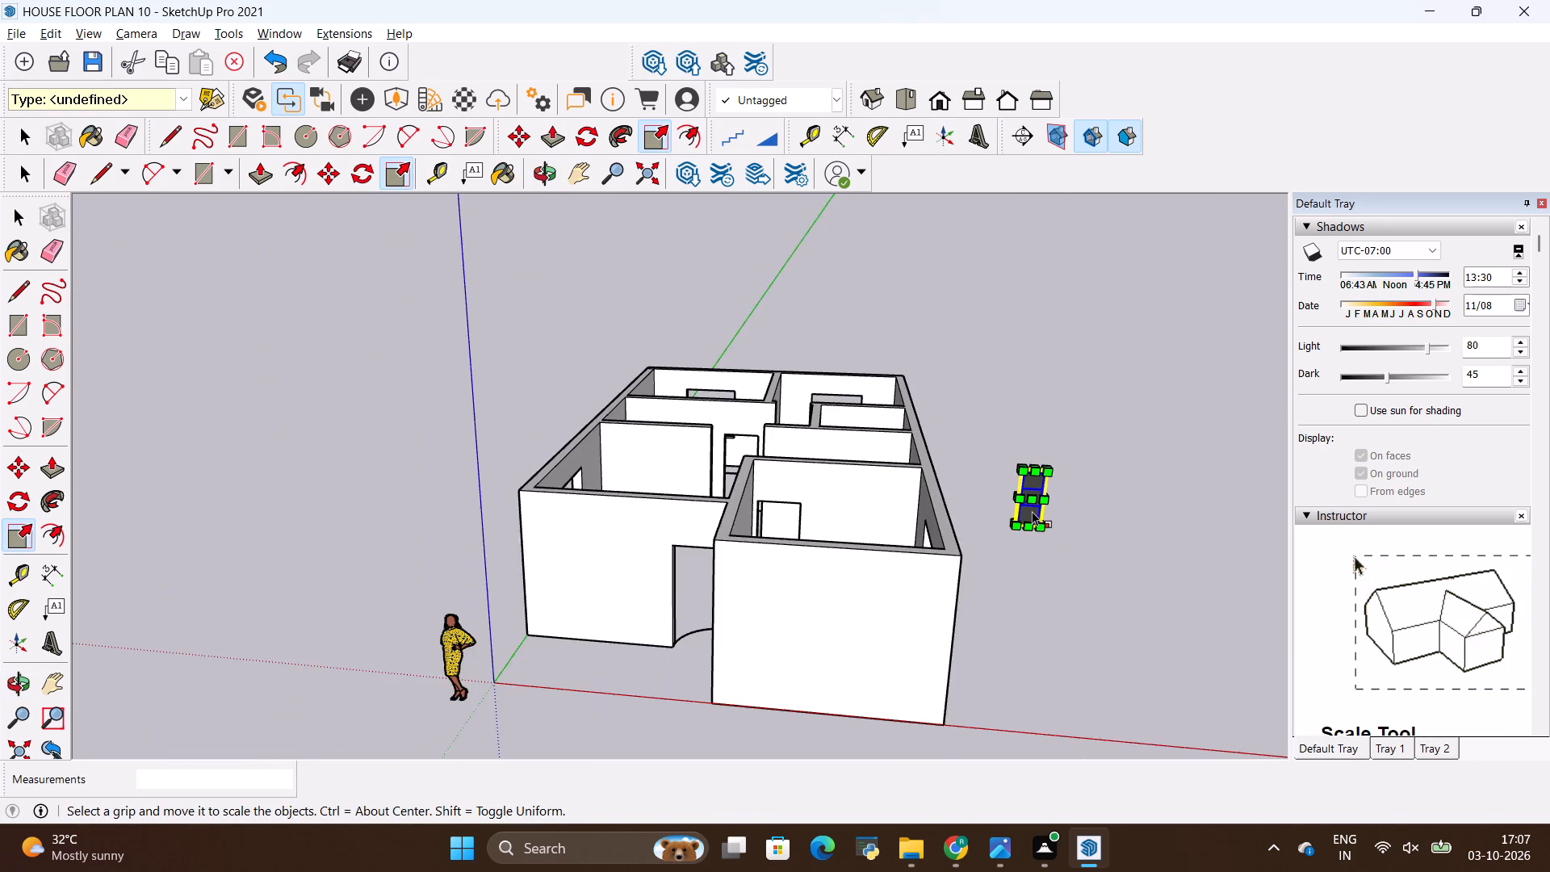
scroll(1032, 511, up, 2)
middle_drag(1032, 511, 926, 557)
scroll(1003, 554, up, 2)
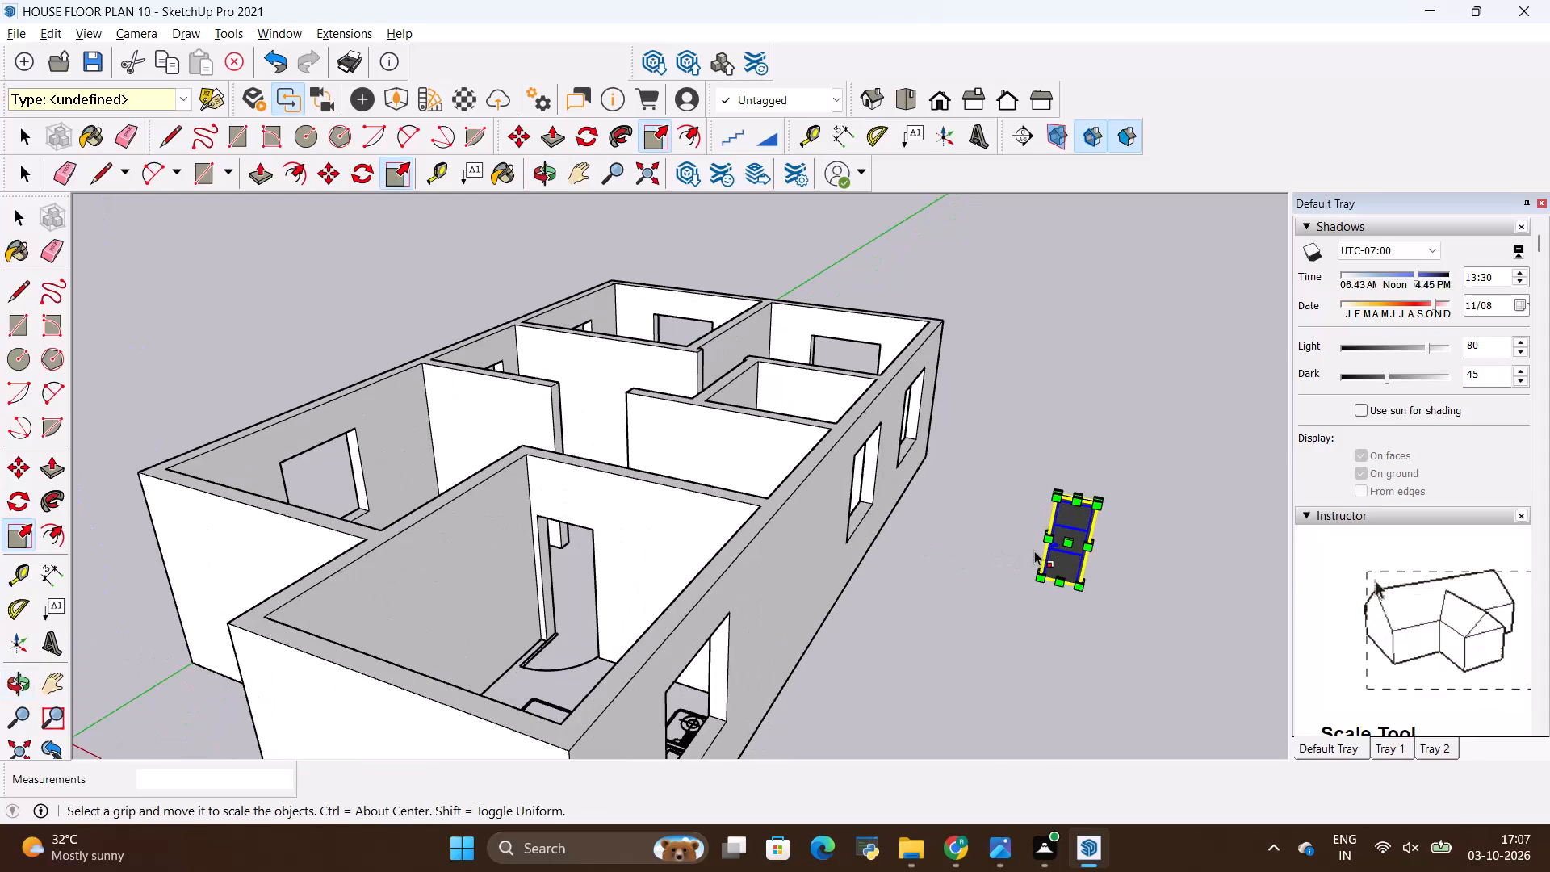
key(m)
scroll(1039, 560, up, 4)
click(1045, 585)
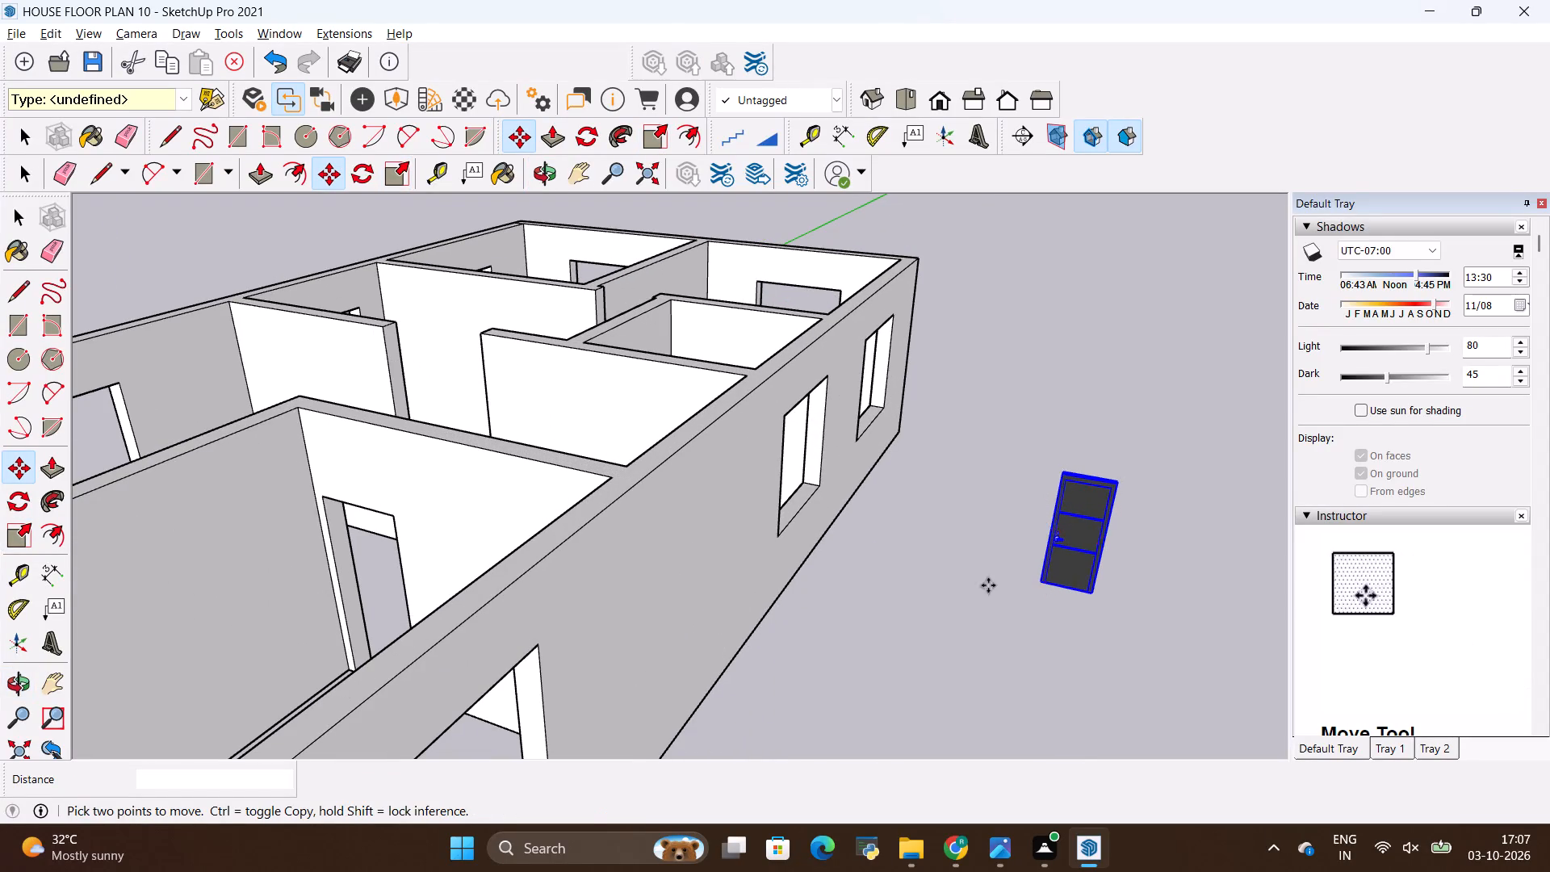
scroll(969, 572, down, 9)
scroll(825, 564, up, 11)
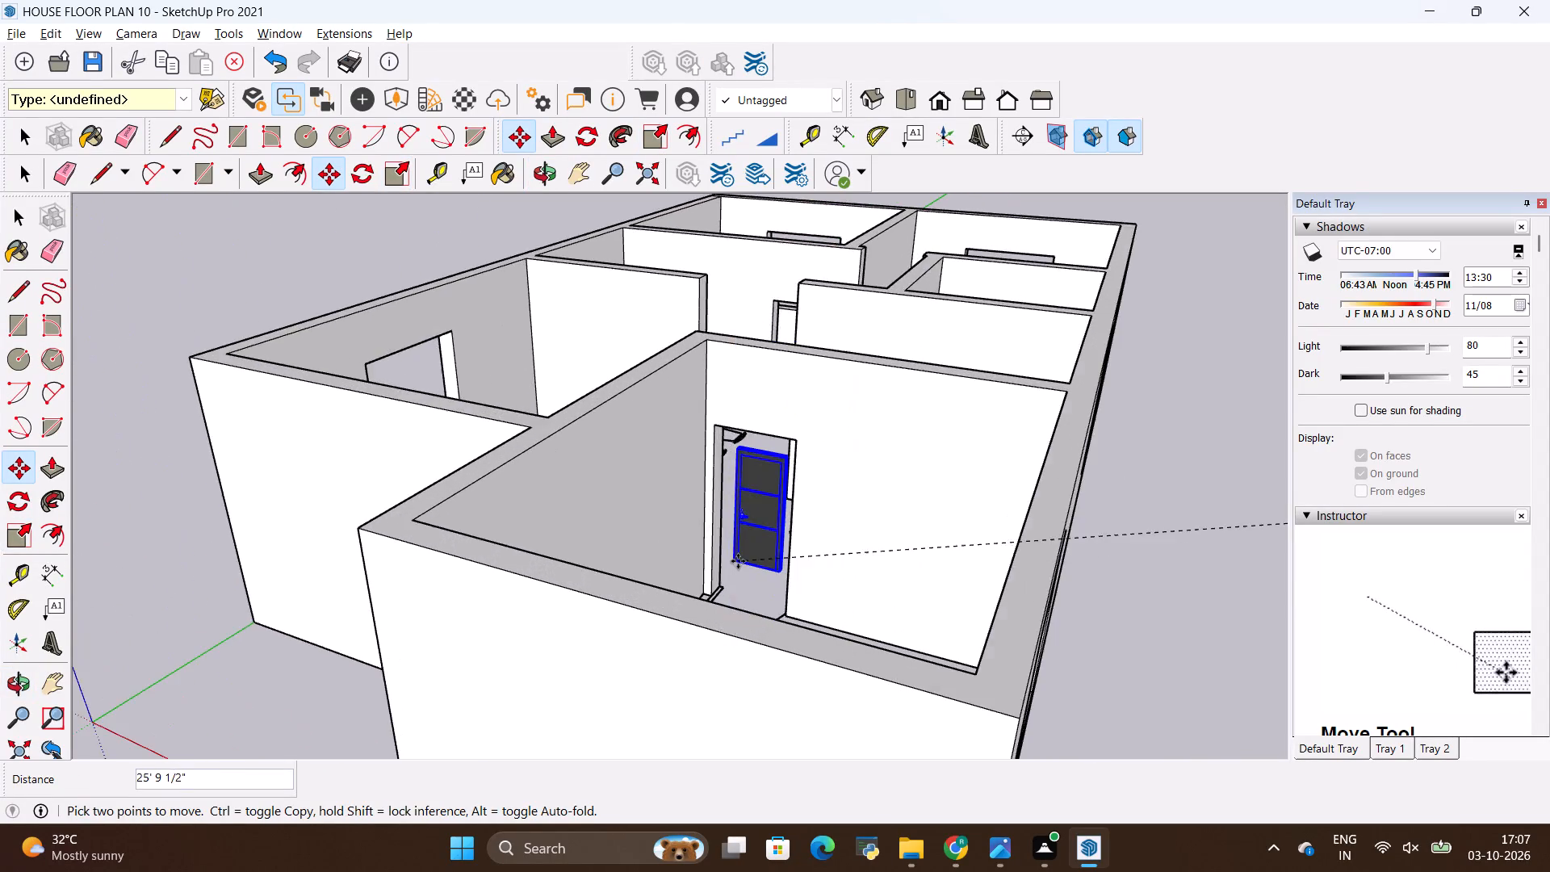
scroll(738, 560, up, 12)
click(681, 650)
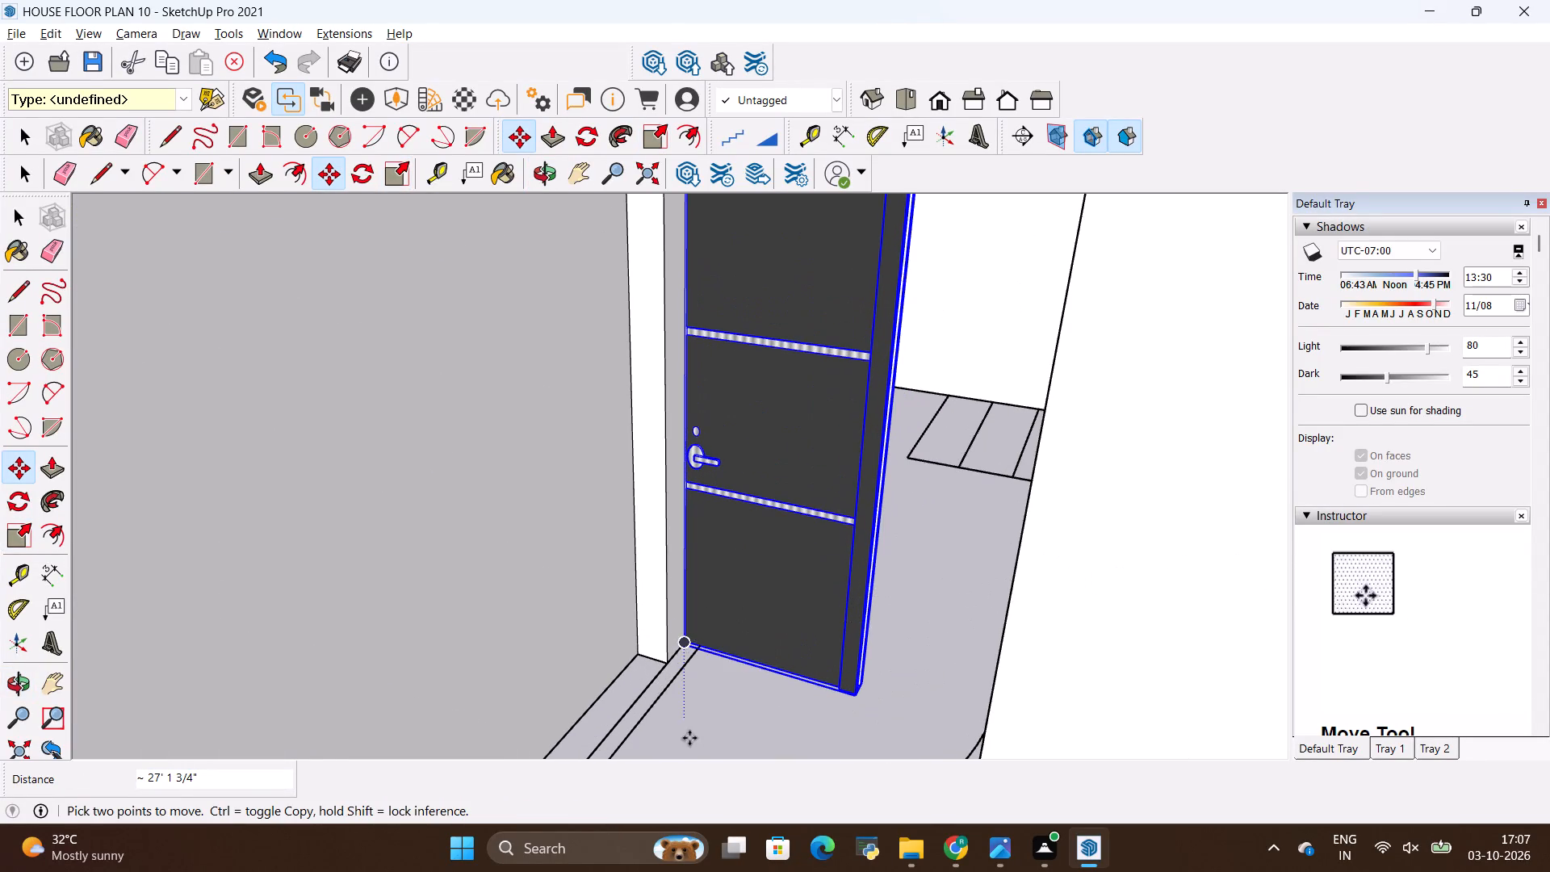
Scale the door by about 1.61 in width and 1.41 in height to fill the front room's doorway up to its upper corner.
scroll(693, 742, down, 4)
key(s)
scroll(824, 355, up, 2)
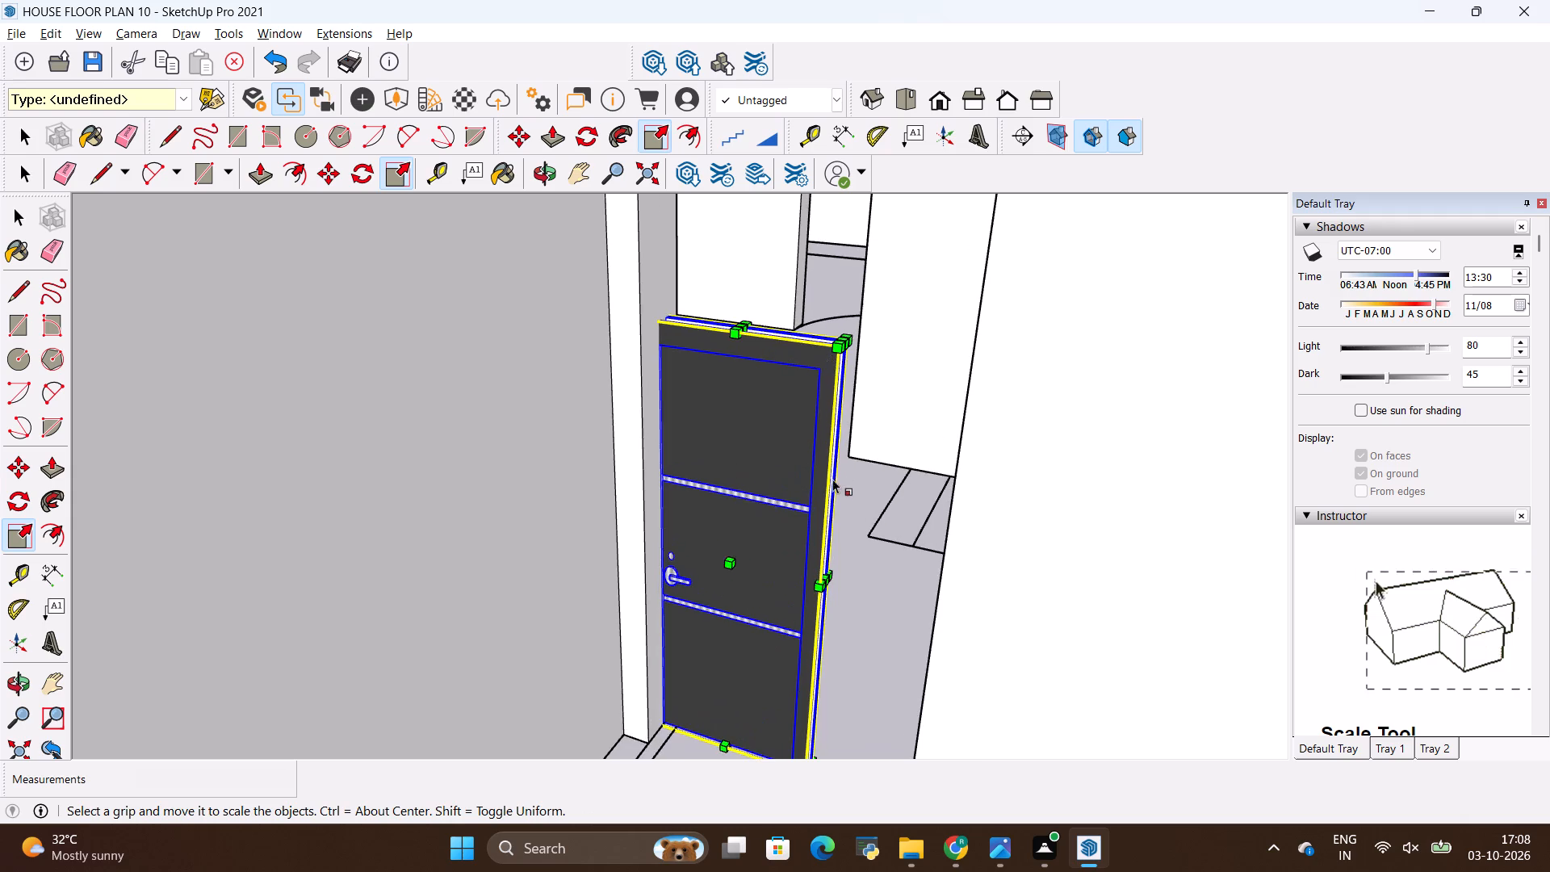
middle_drag(832, 480, 768, 611)
scroll(788, 531, up, 3)
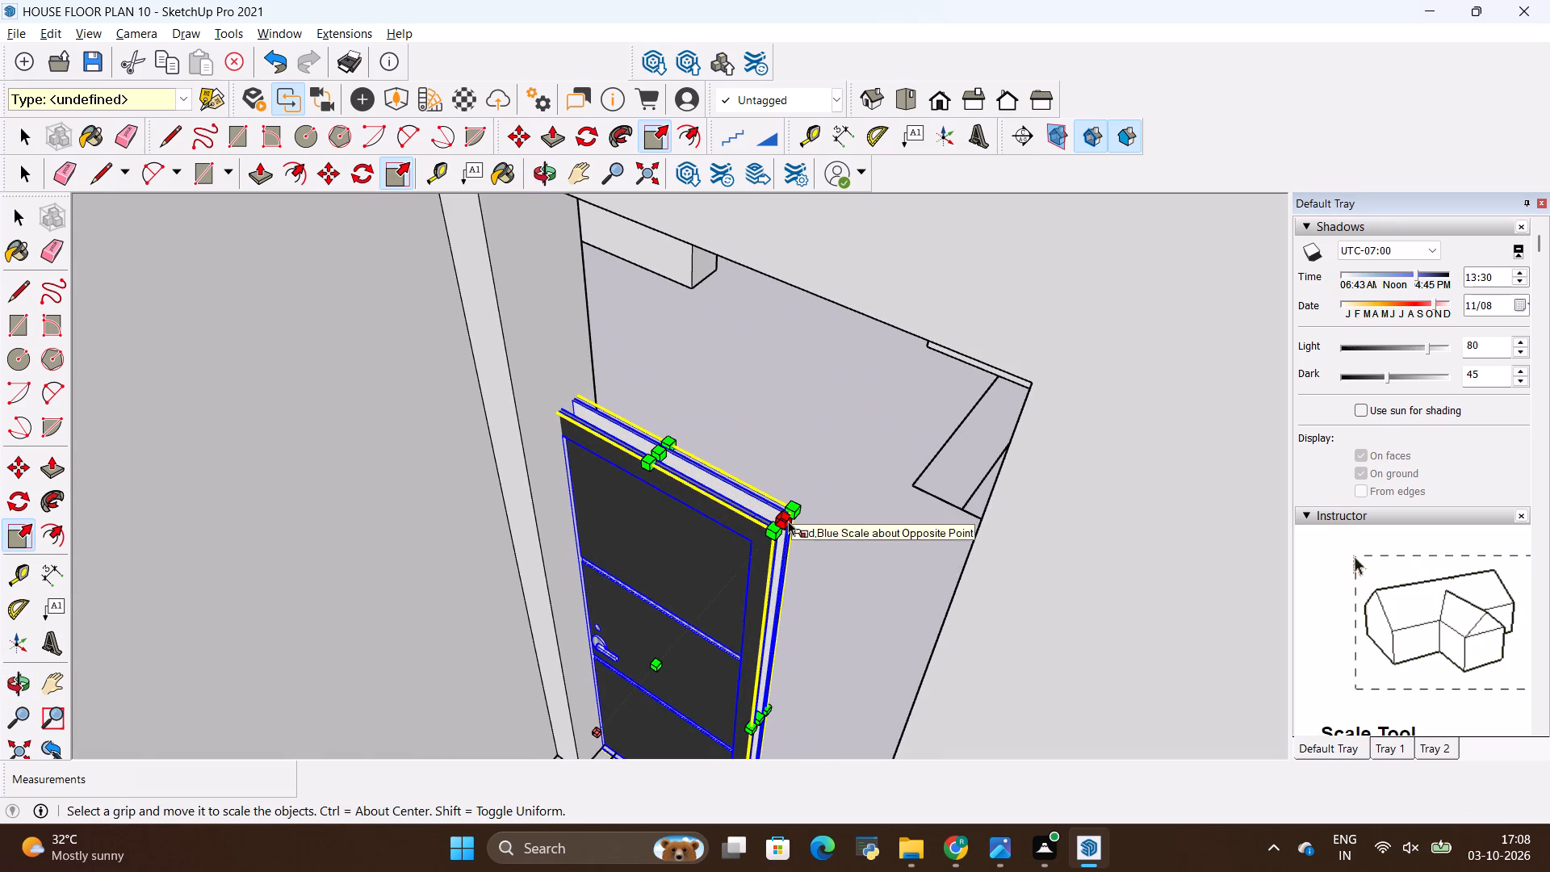
click(788, 521)
middle_drag(1044, 387, 1108, 376)
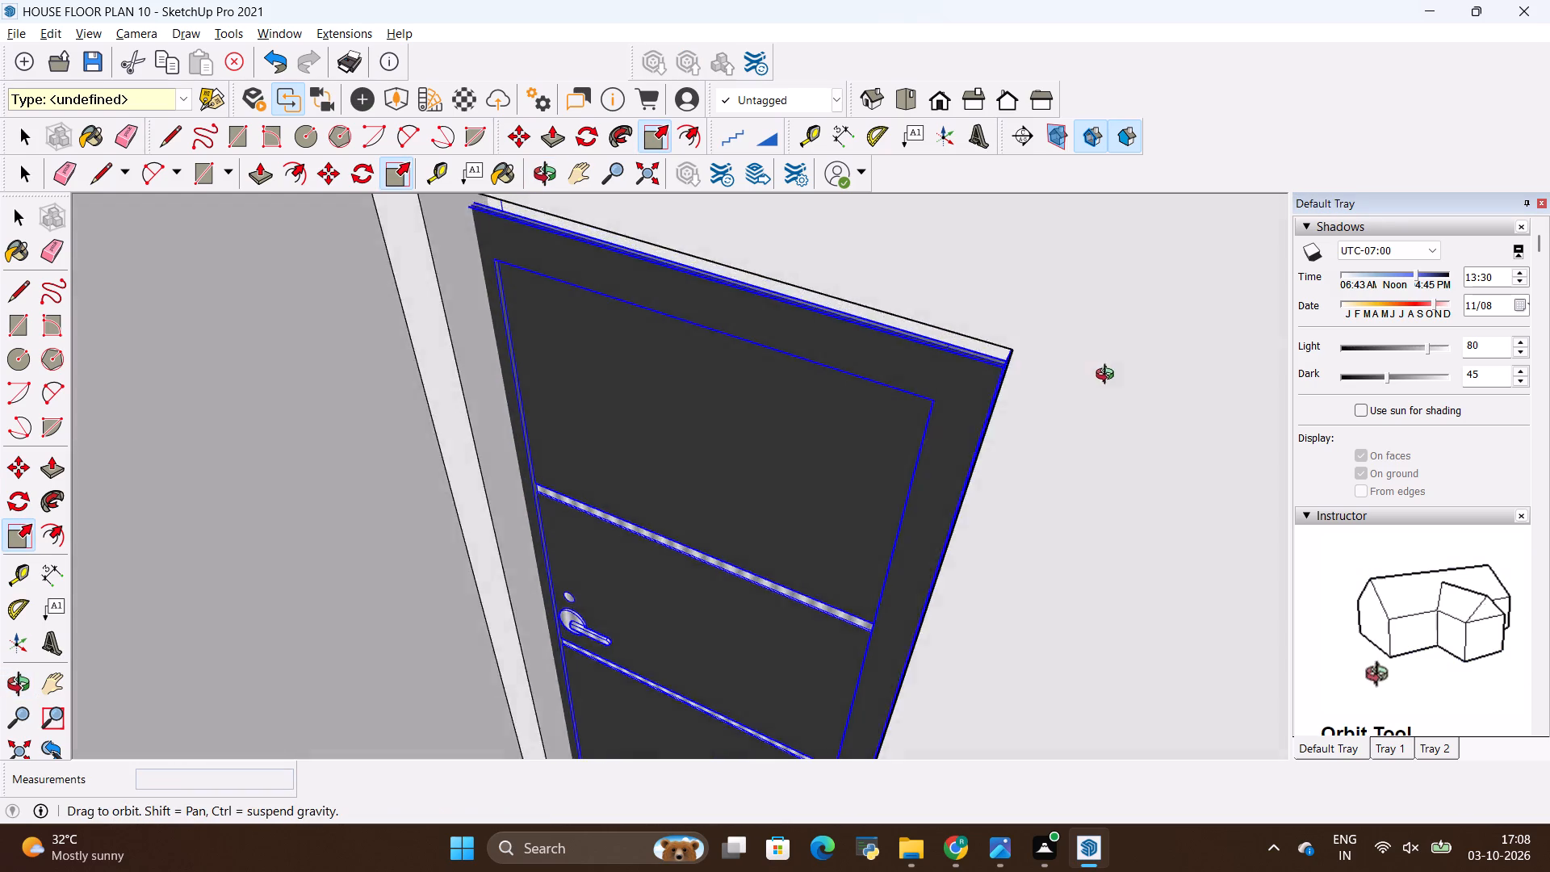
middle_drag(1108, 376, 1202, 308)
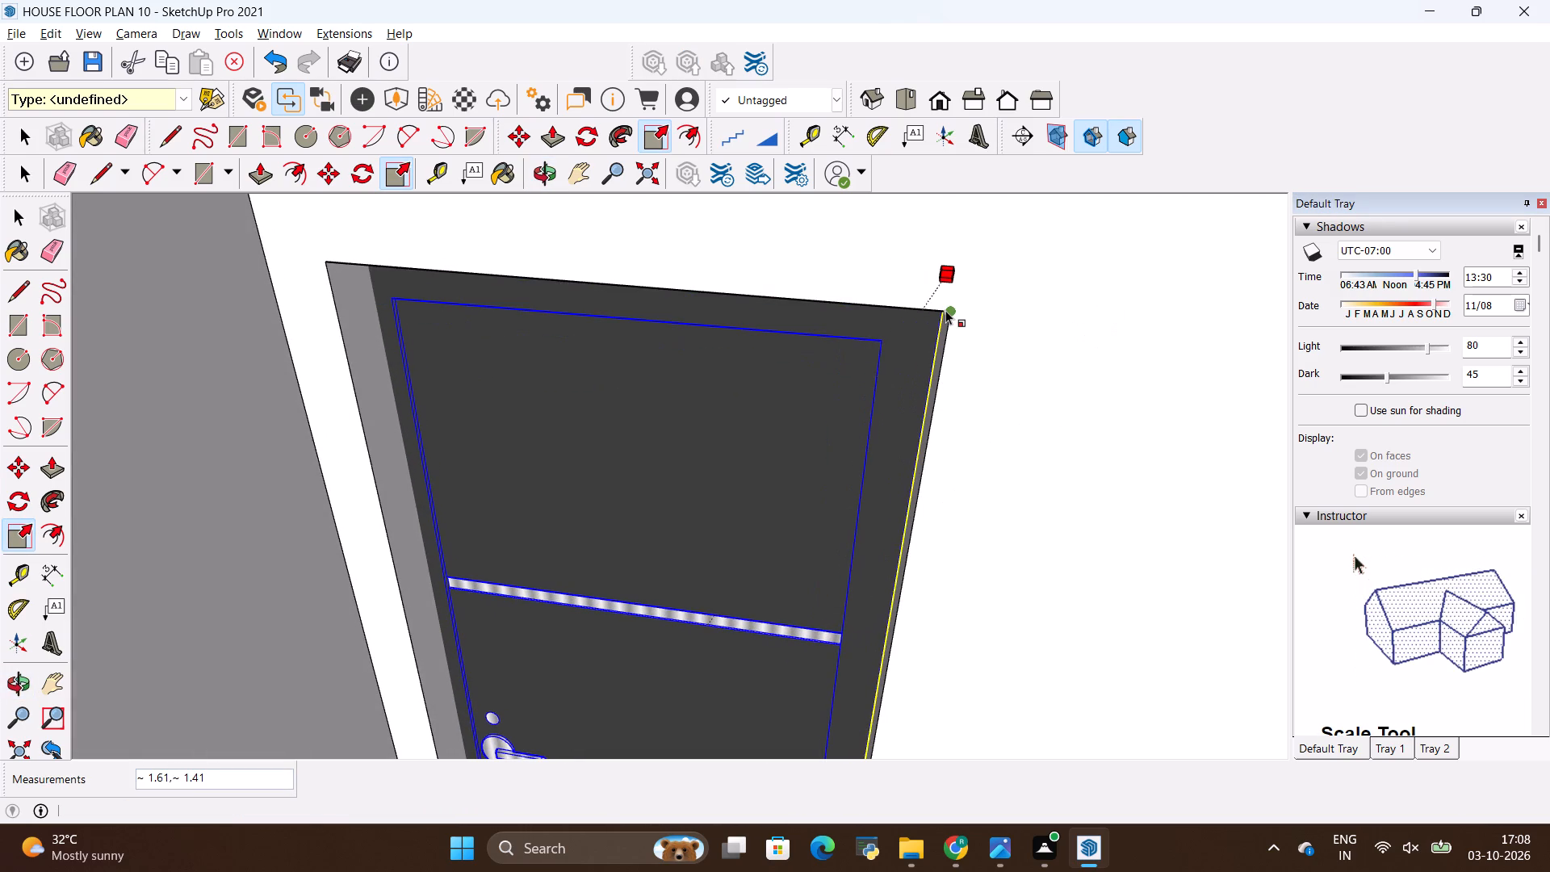
click(947, 310)
scroll(936, 388, down, 5)
middle_drag(939, 438, 969, 287)
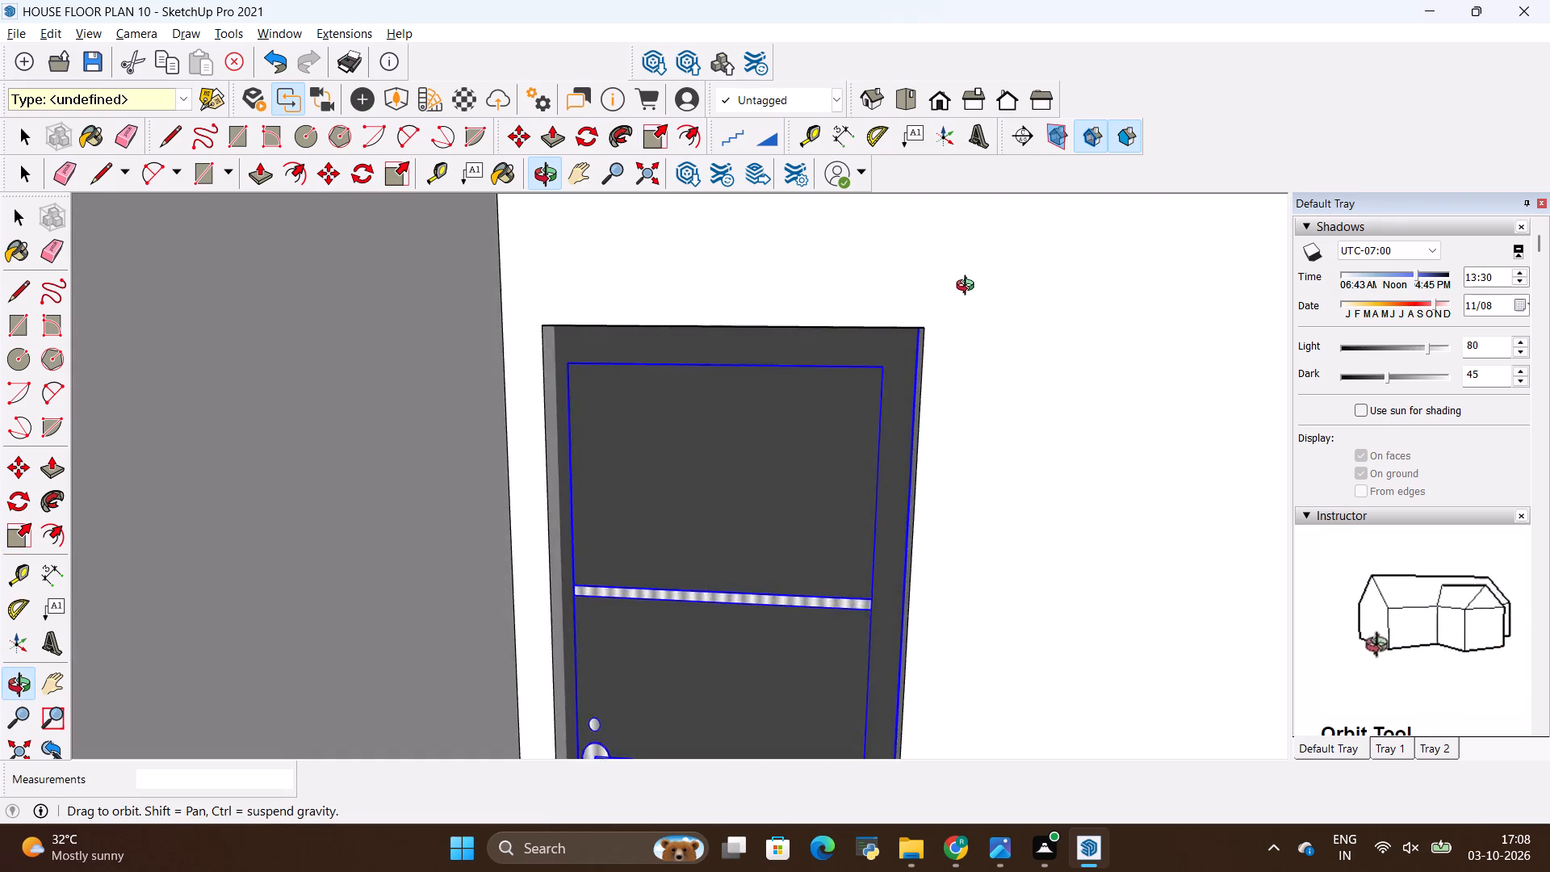
middle_drag(969, 287, 930, 446)
Copy the fitted door from the front room's doorway to the base corner of the dining area's doorway, about 17' 9" away.
scroll(930, 449, down, 9)
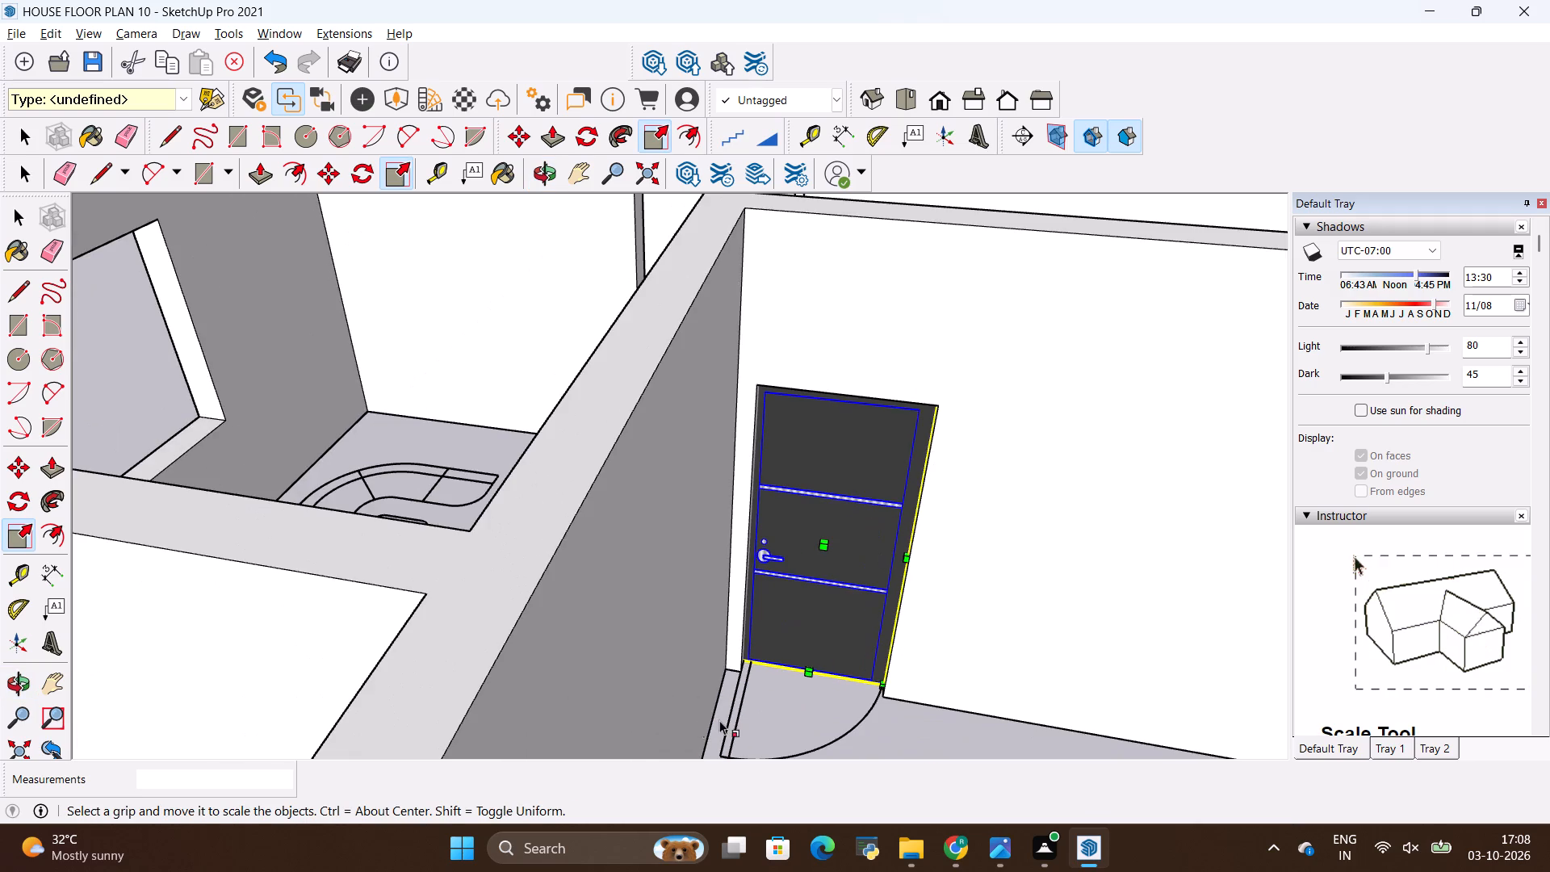
scroll(681, 729, up, 7)
scroll(741, 669, up, 2)
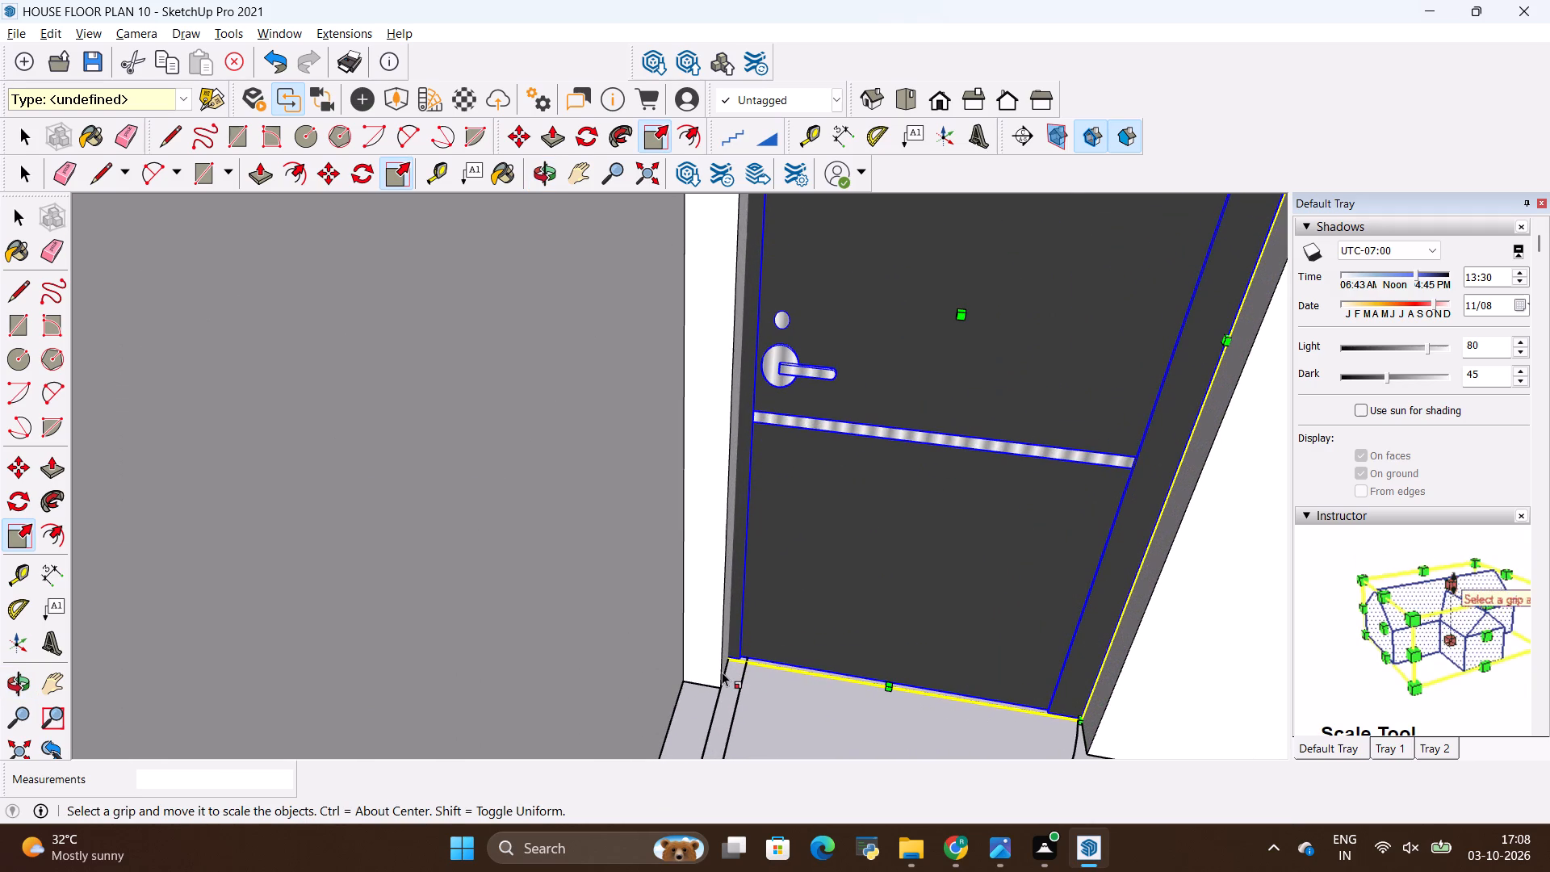
key(m)
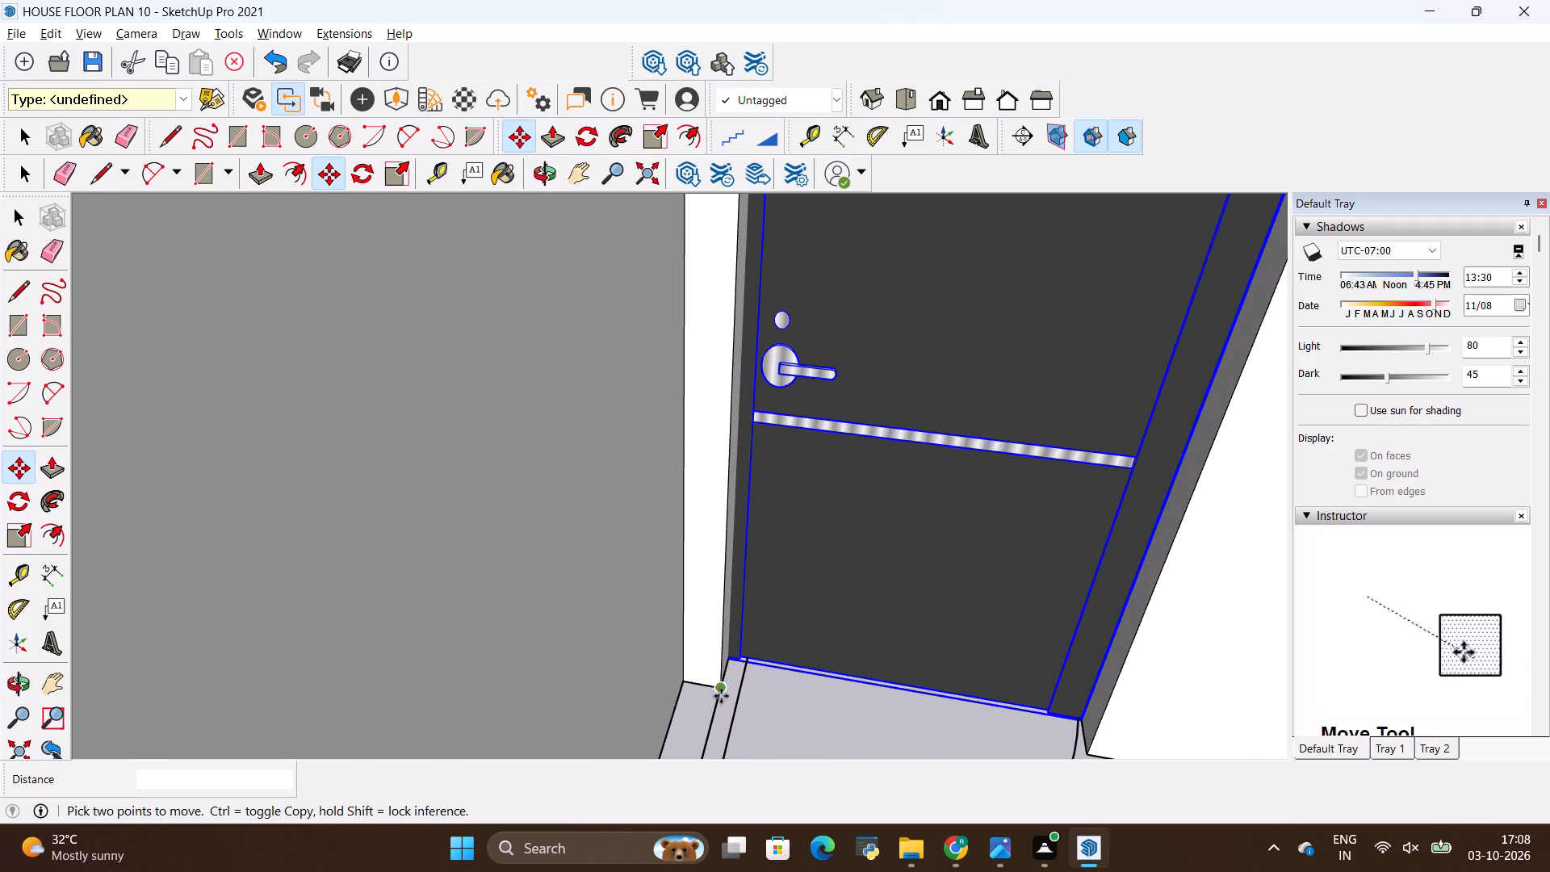
drag(721, 693, 710, 702)
scroll(651, 730, down, 11)
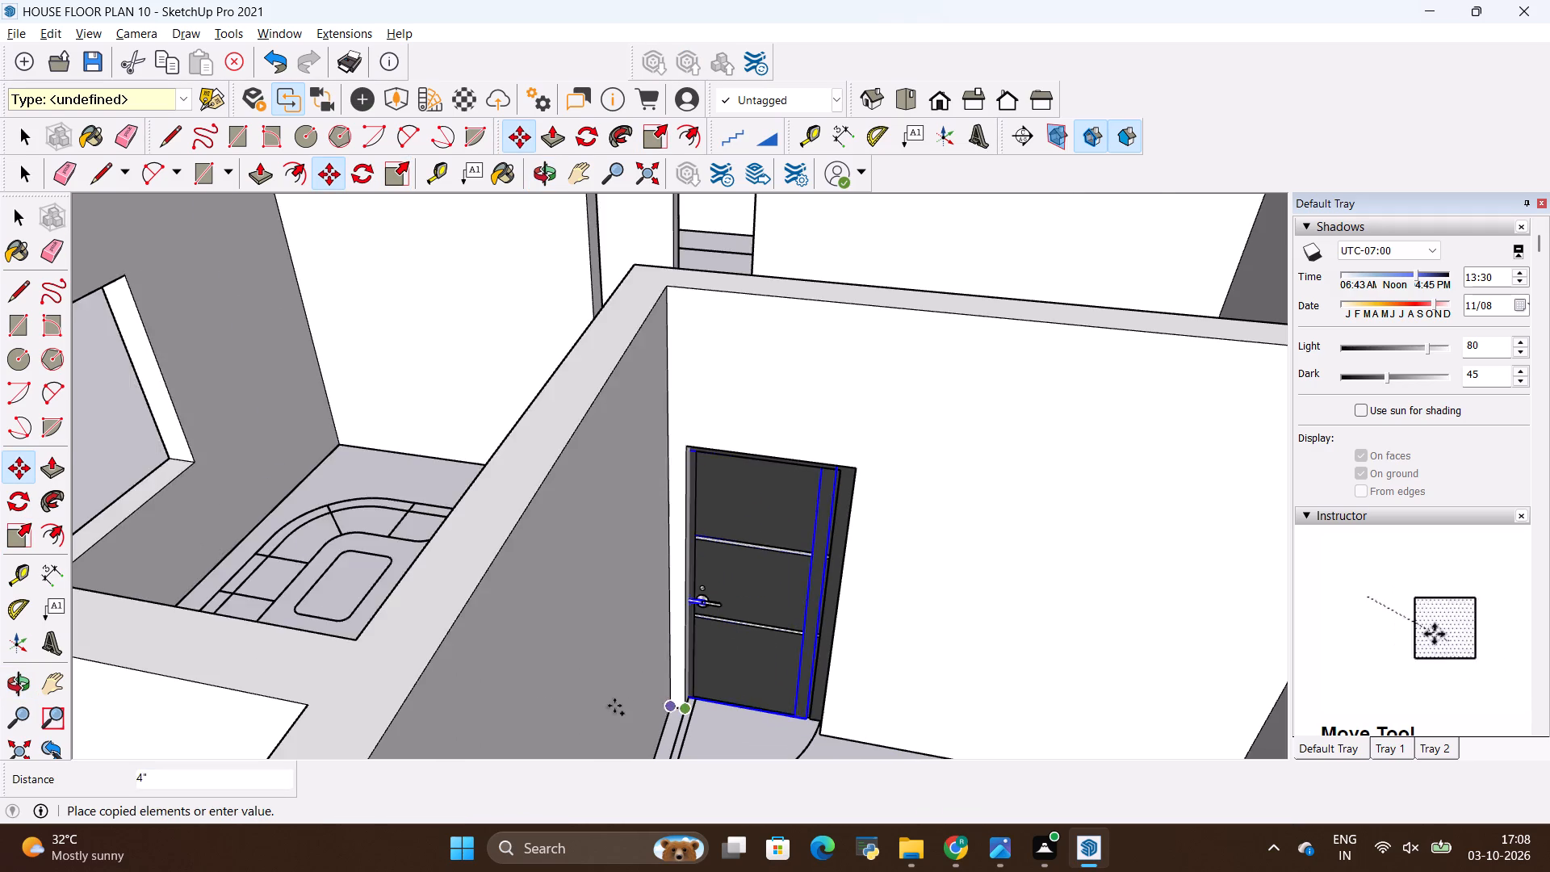
scroll(498, 677, down, 5)
scroll(680, 672, down, 5)
scroll(656, 488, up, 4)
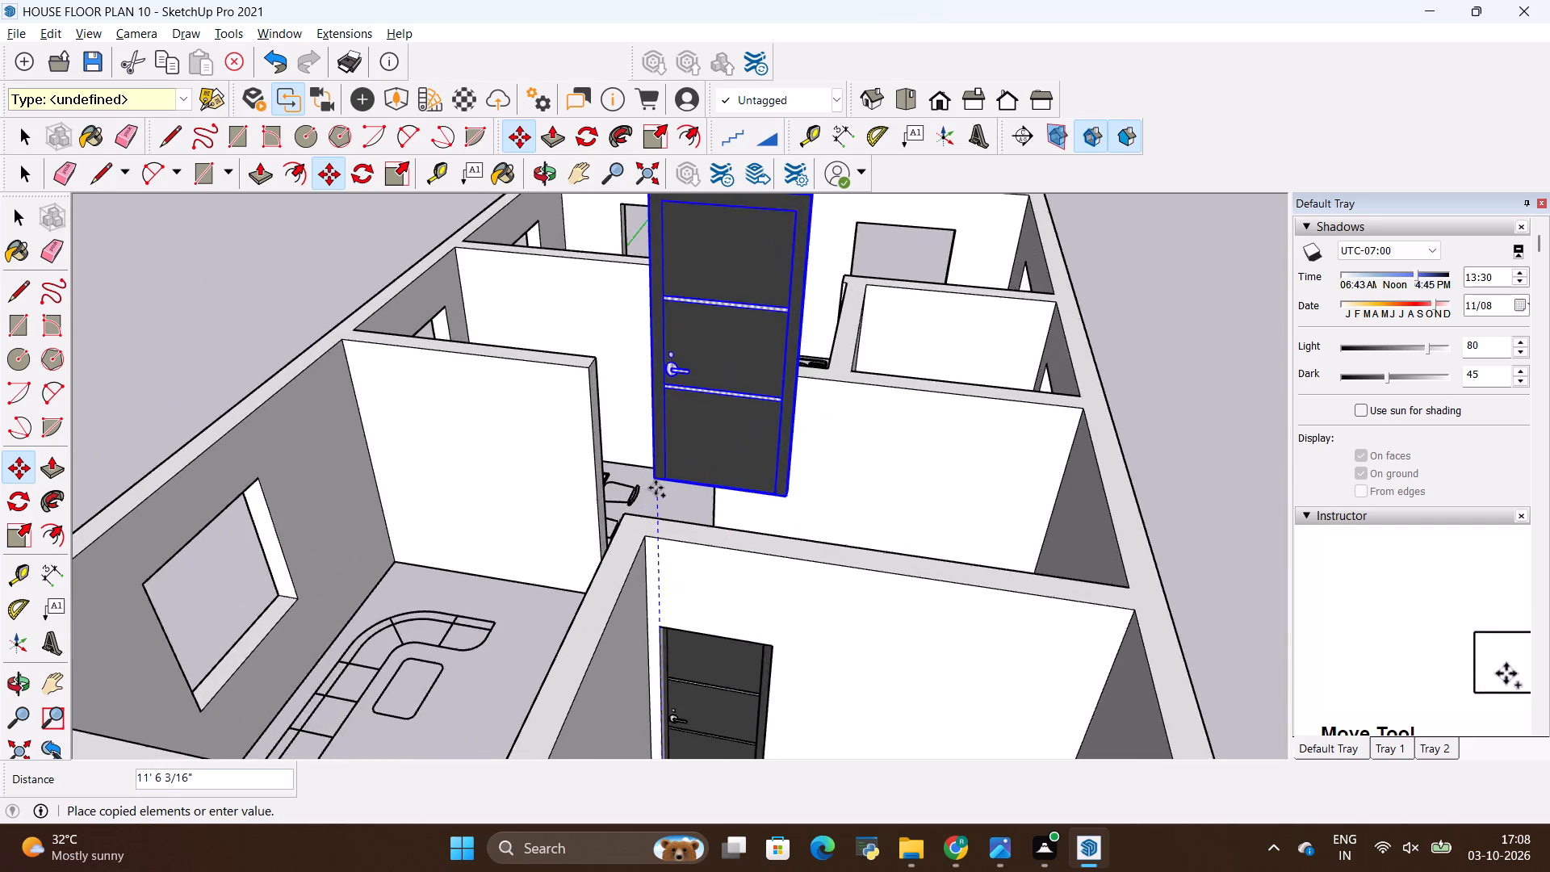
scroll(656, 488, up, 9)
click(647, 456)
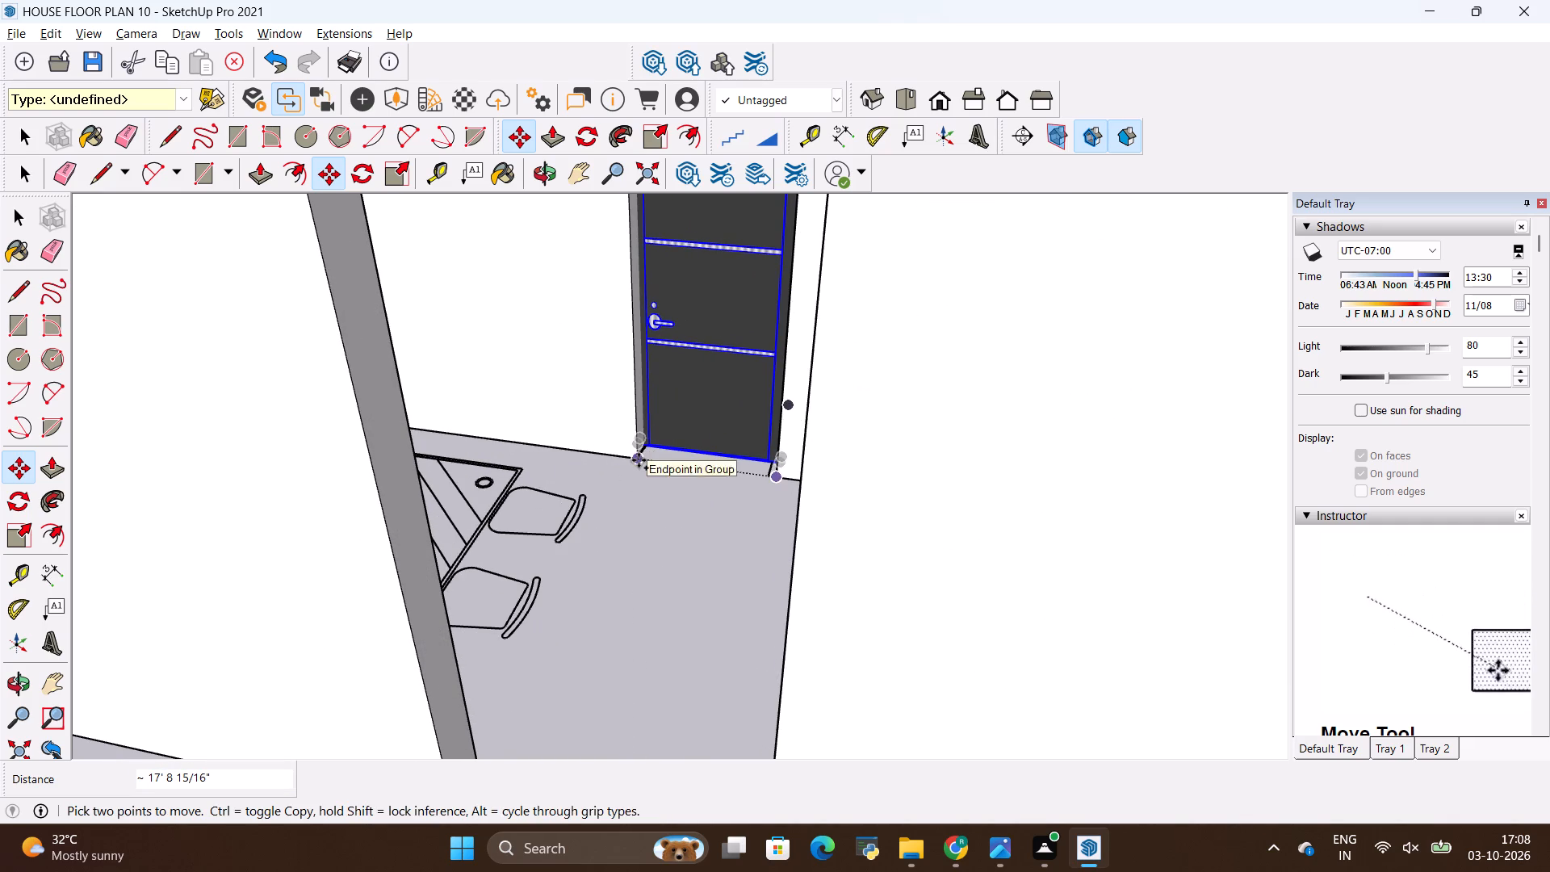
Copy the door from the dining area's doorway to the base corner of the house's front entrance doorway, 26' away.
ctrl+click(639, 460)
scroll(636, 618, down, 12)
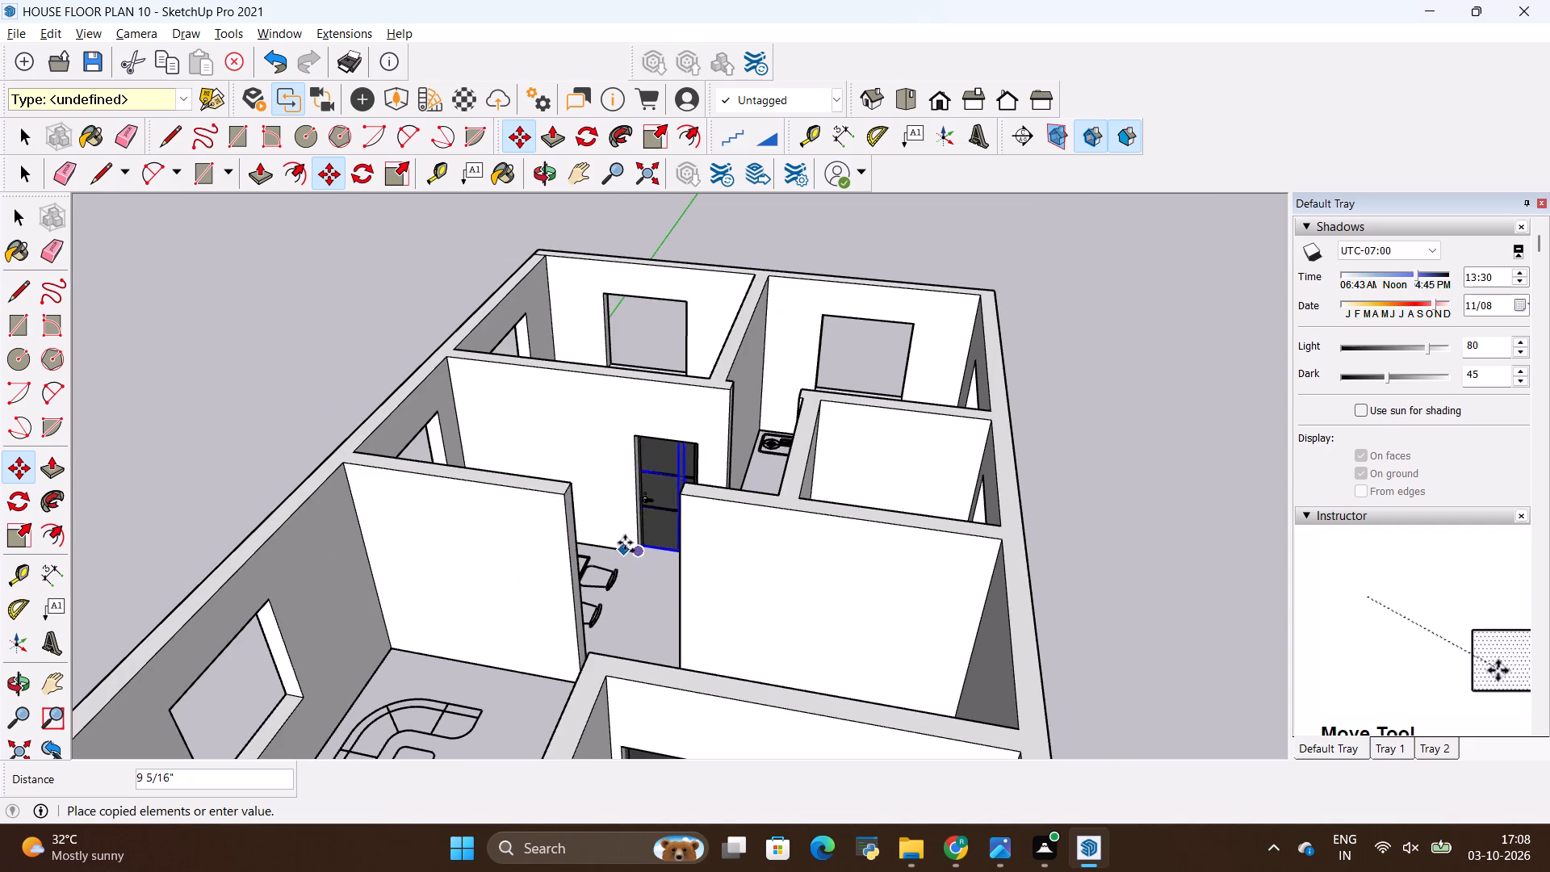
scroll(625, 543, down, 8)
scroll(534, 679, down, 4)
scroll(421, 778, up, 8)
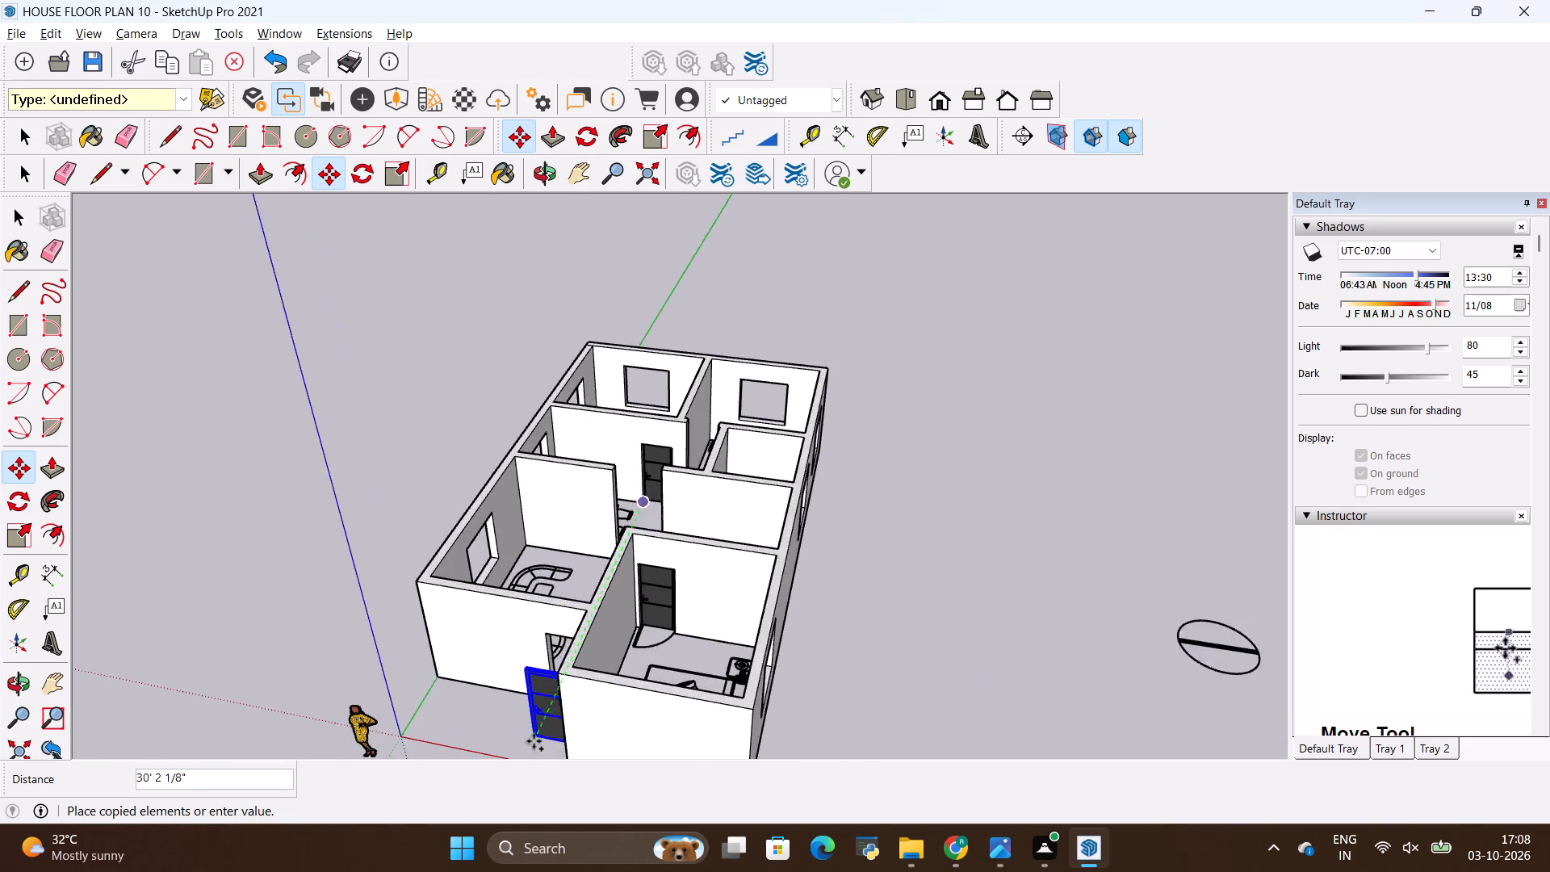
scroll(534, 741, up, 8)
scroll(380, 635, up, 4)
scroll(843, 740, up, 1)
scroll(773, 536, down, 4)
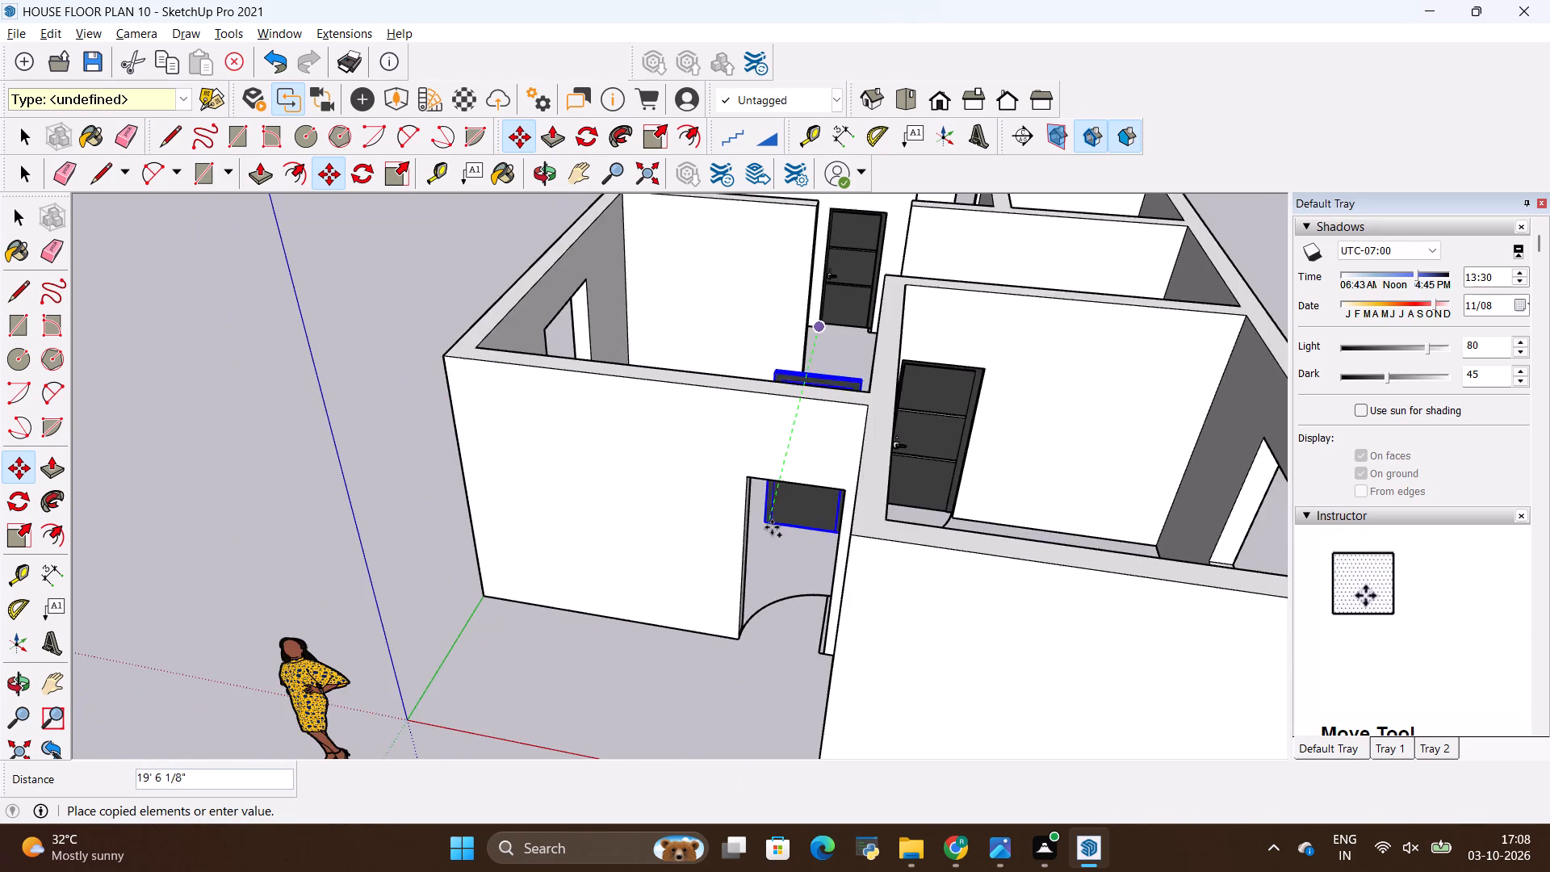
scroll(776, 641, up, 7)
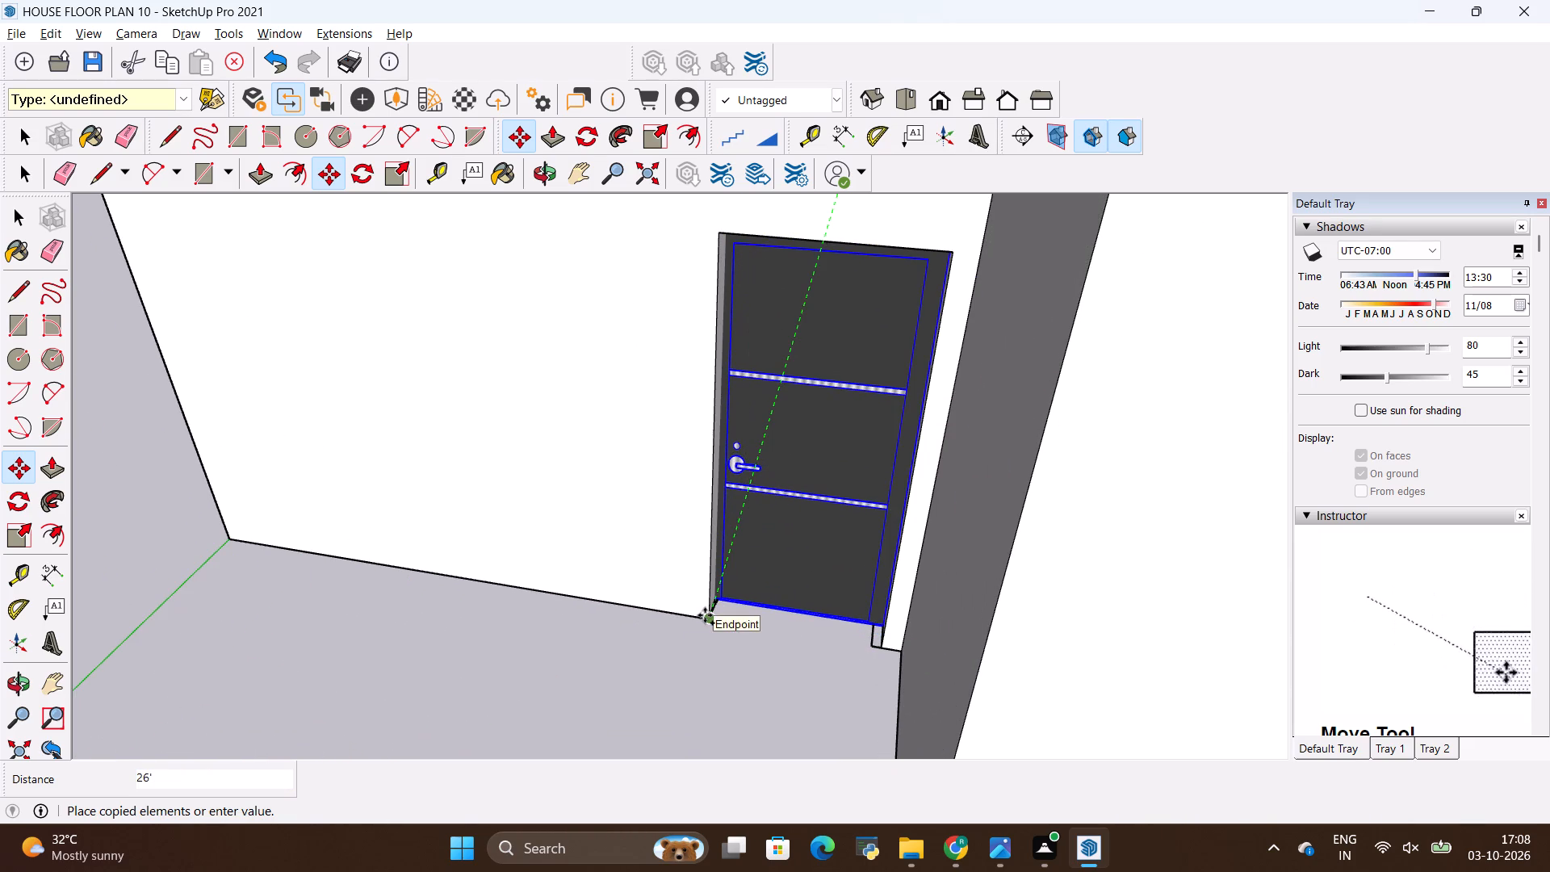
click(705, 615)
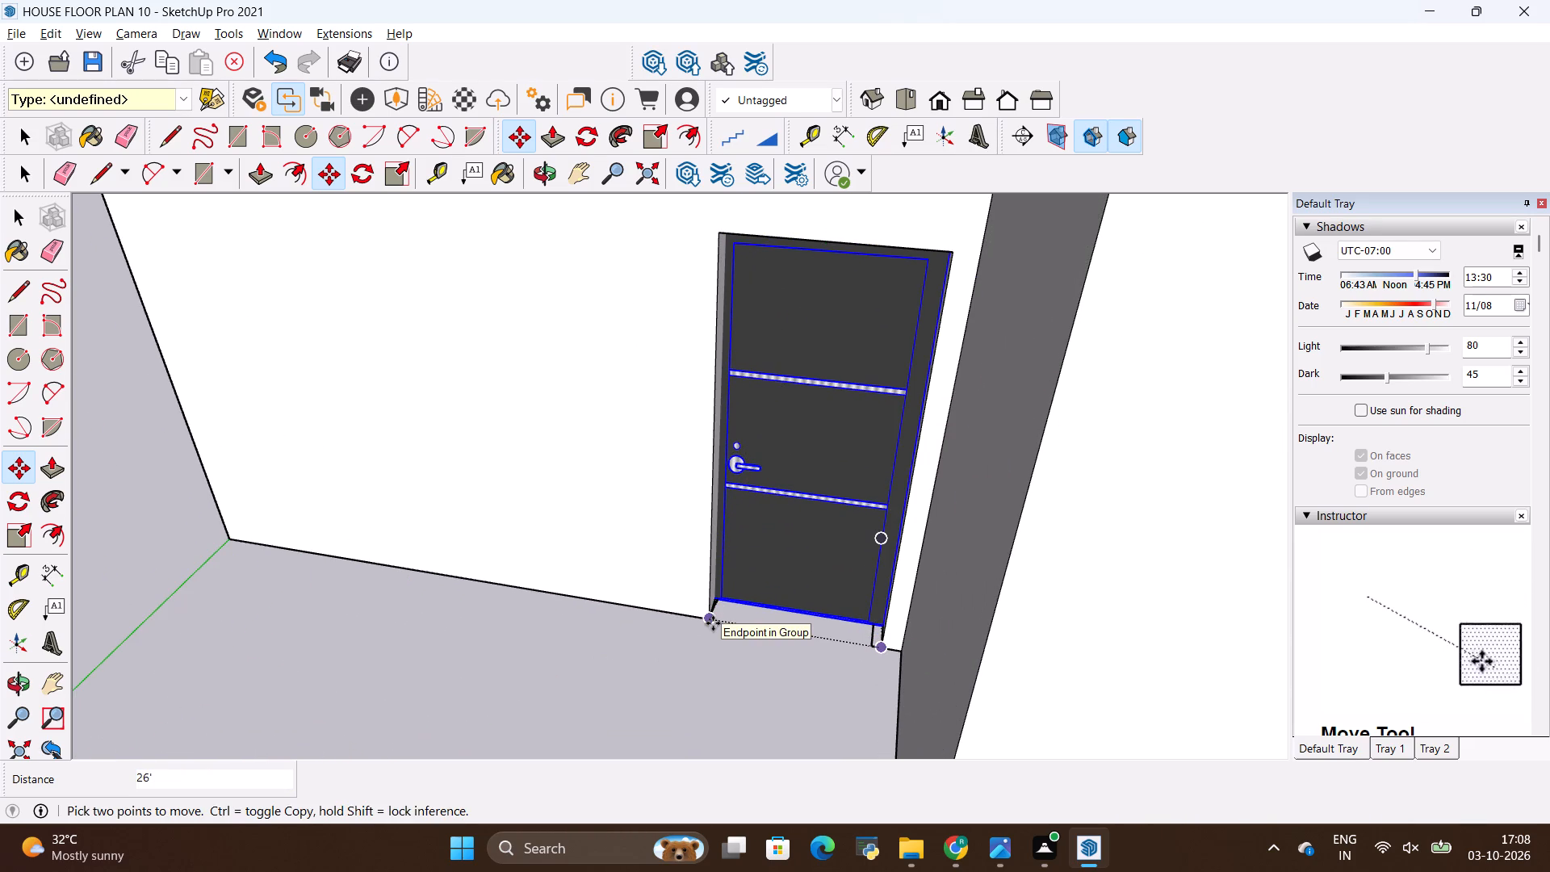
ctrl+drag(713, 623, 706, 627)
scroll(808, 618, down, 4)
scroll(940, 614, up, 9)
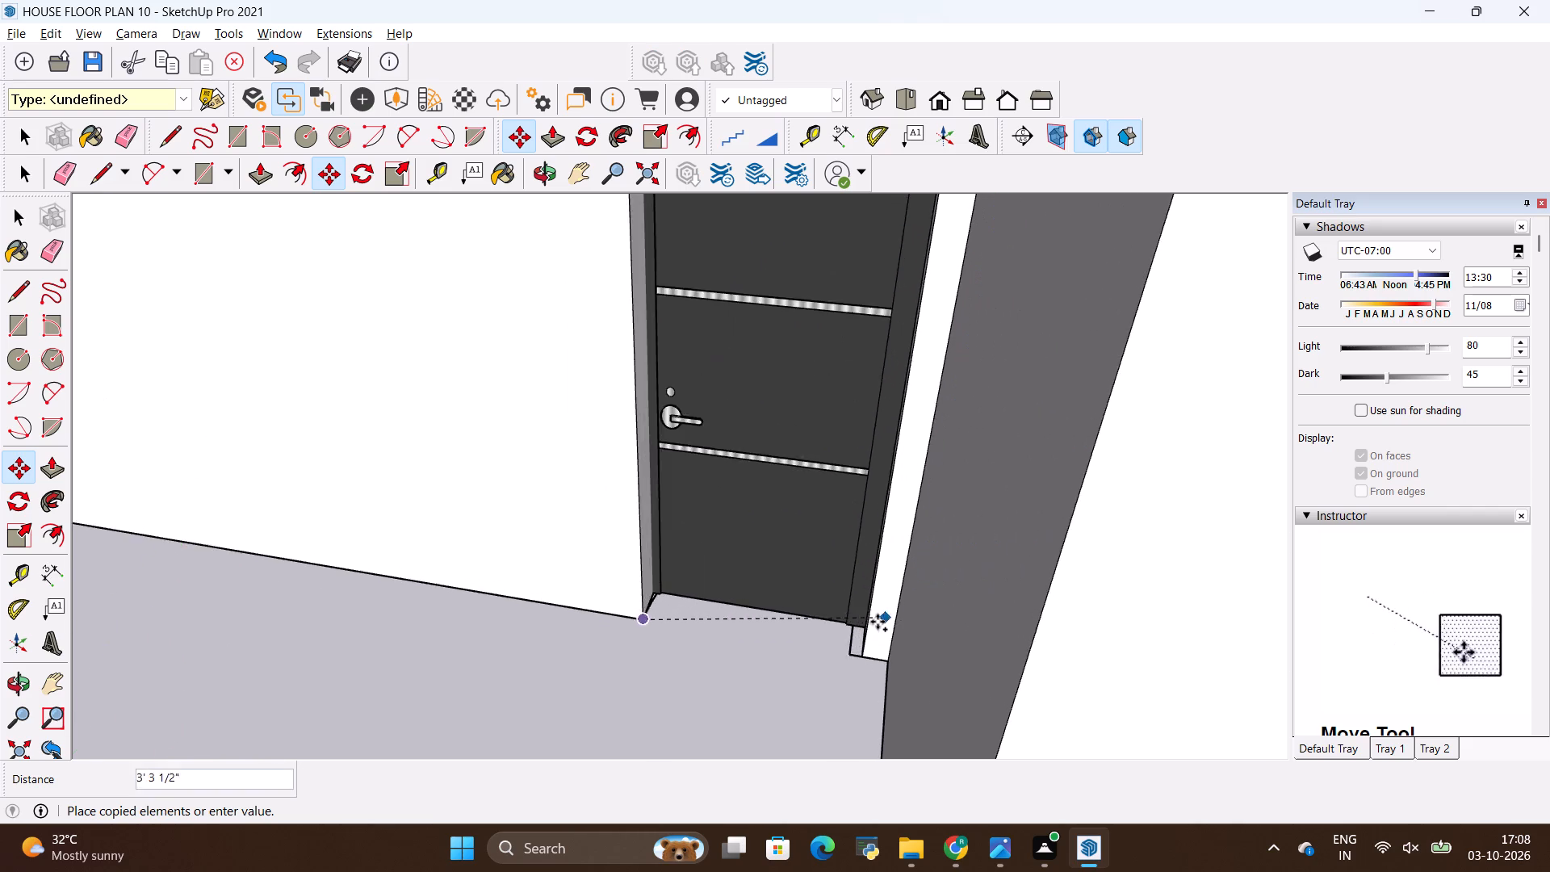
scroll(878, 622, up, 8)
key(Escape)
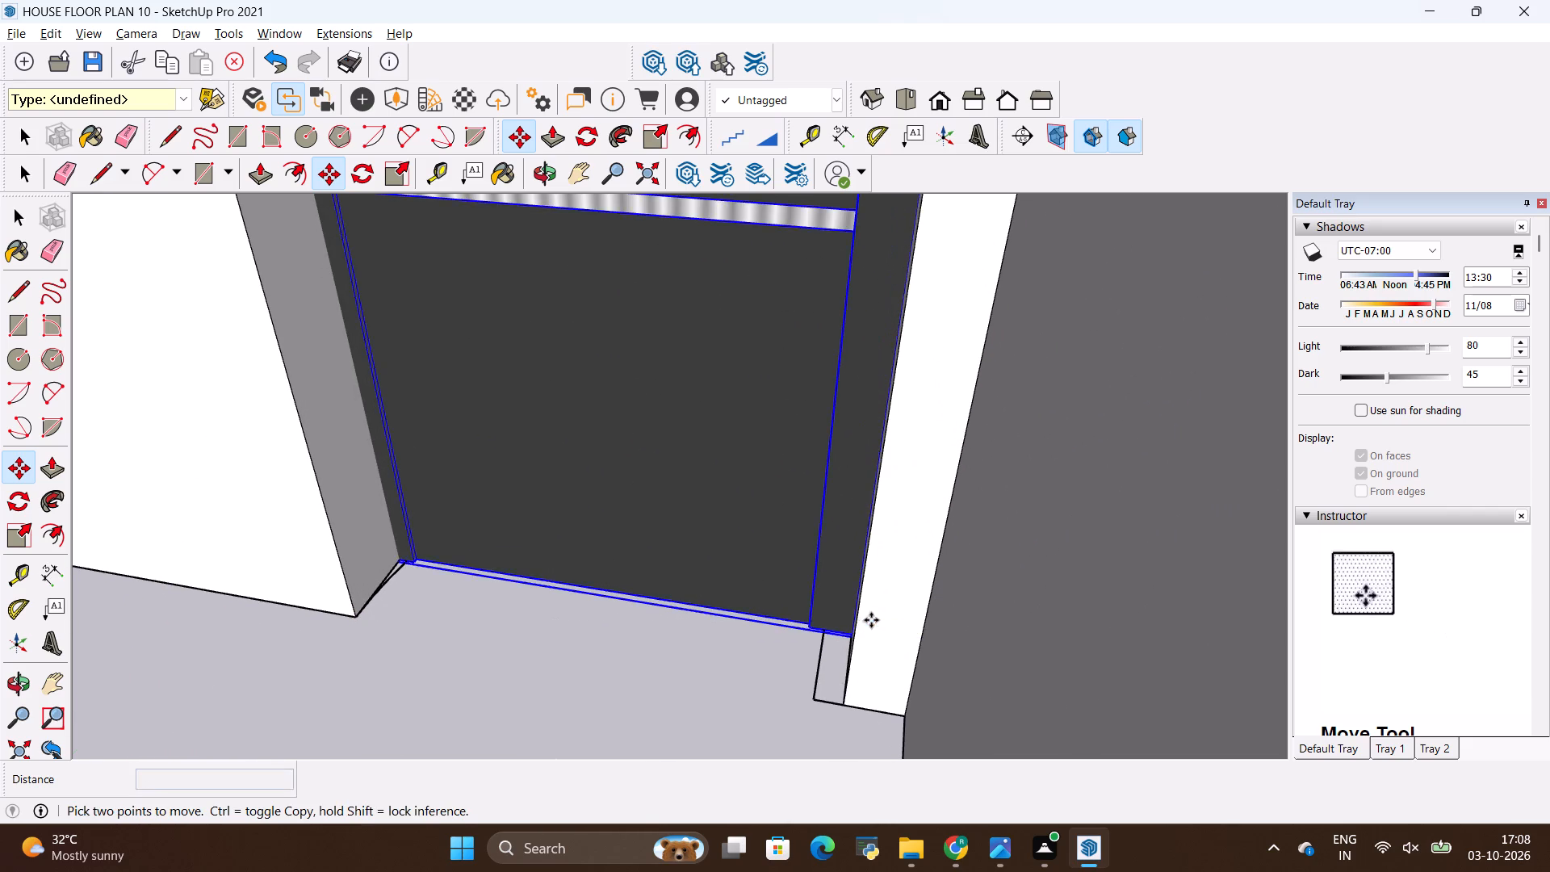
Shift the front entrance door by its base corner about 2 1/4" toward the outer face of the wall.
scroll(857, 638, down, 15)
scroll(744, 614, up, 9)
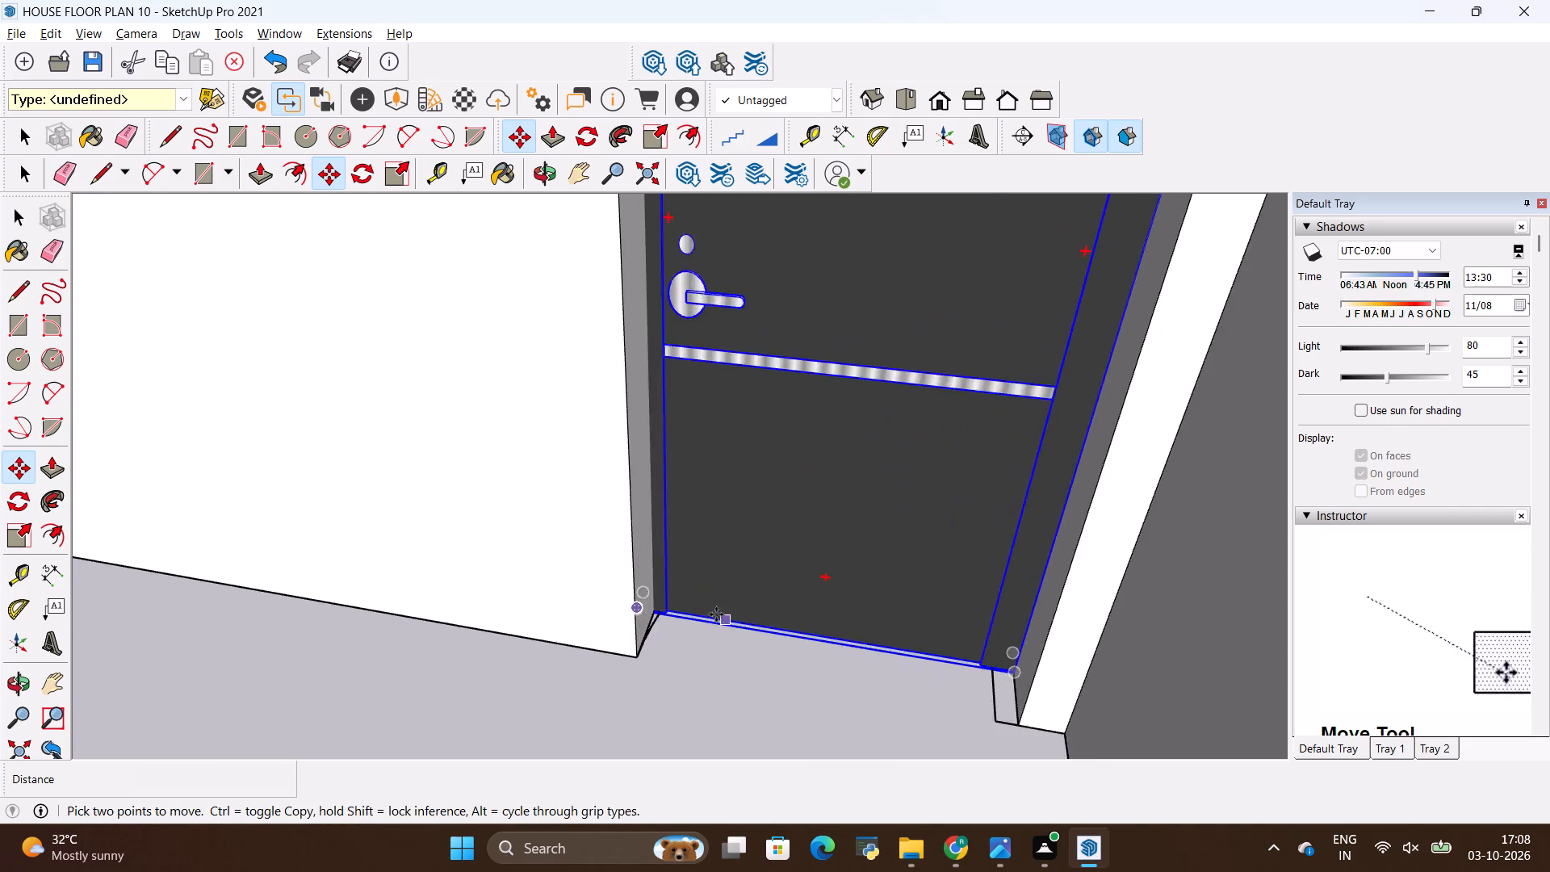
scroll(716, 614, up, 8)
click(578, 605)
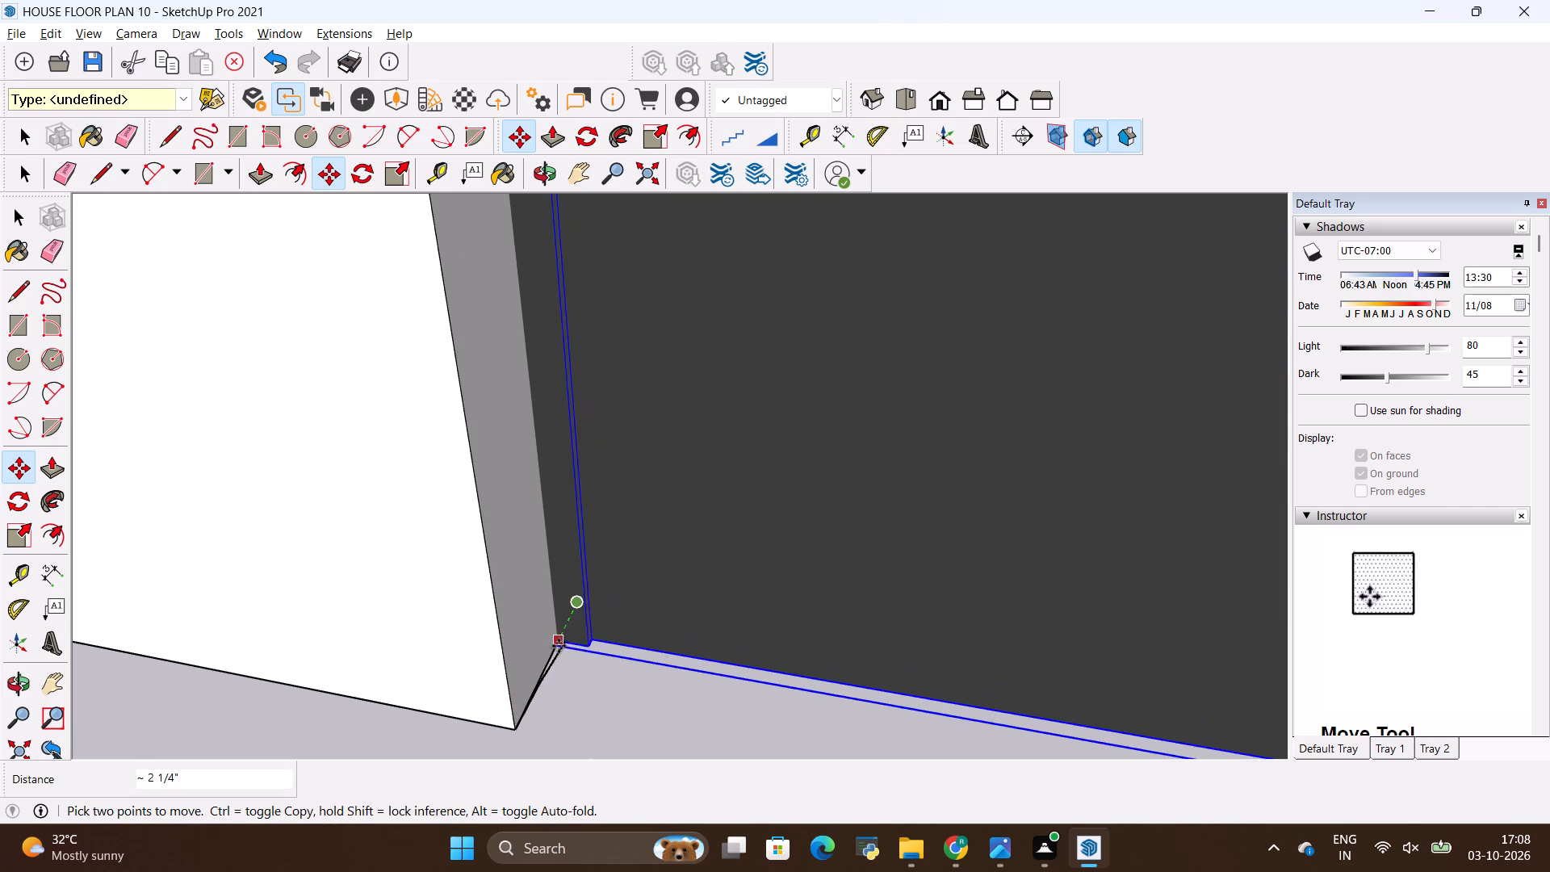
click(549, 656)
Shift the dining area's door slightly by its base corner toward the dining side of the wall opening.
scroll(540, 745, down, 16)
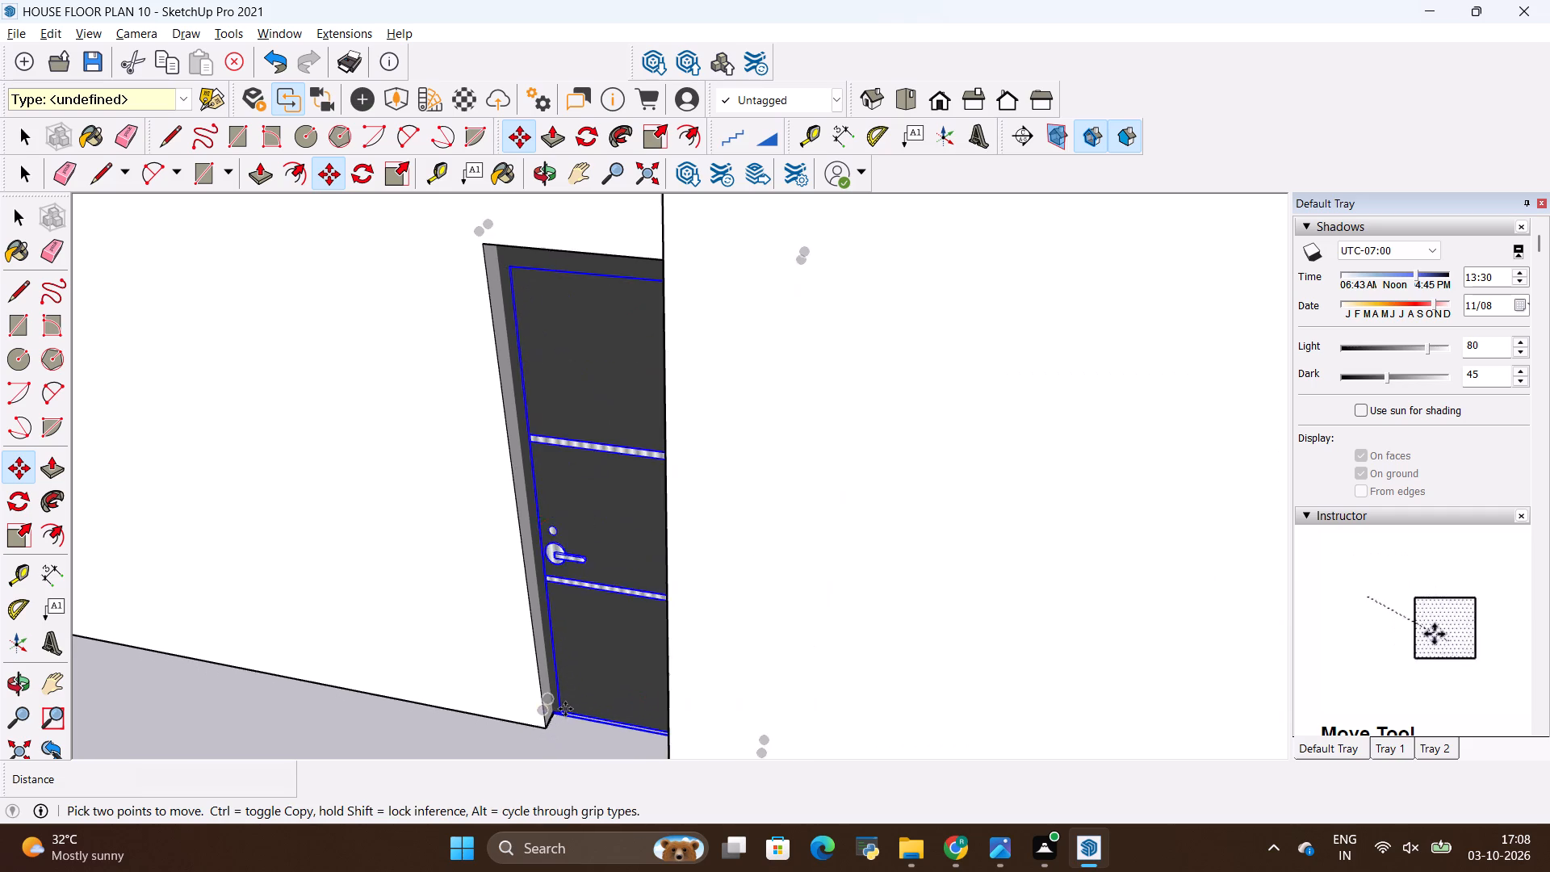
scroll(565, 709, down, 7)
scroll(543, 602, down, 5)
scroll(698, 532, down, 5)
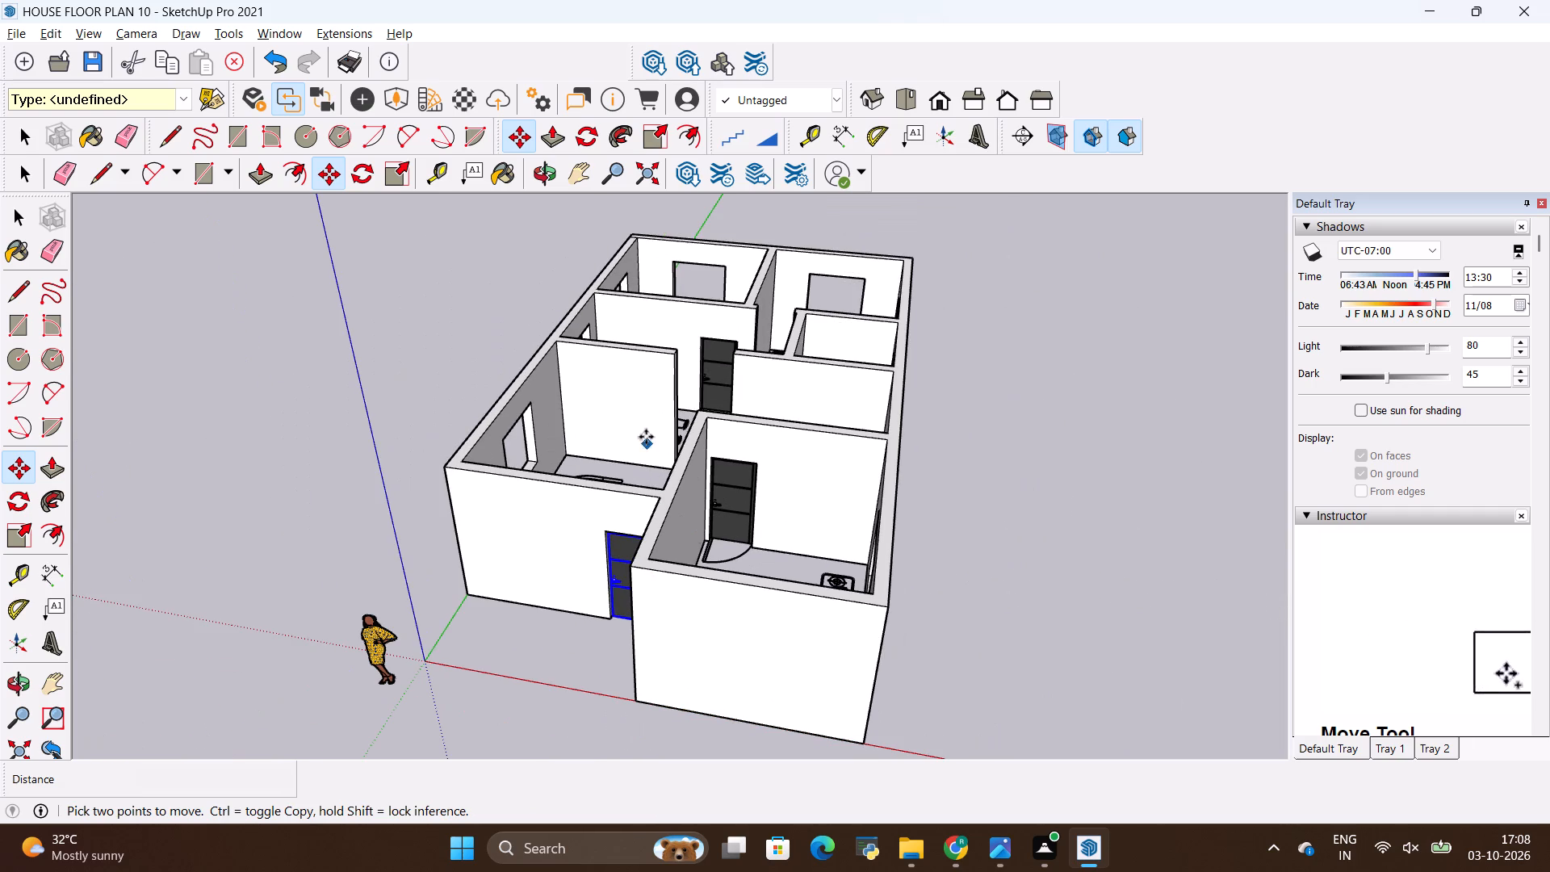
scroll(760, 296, up, 20)
scroll(760, 296, up, 1)
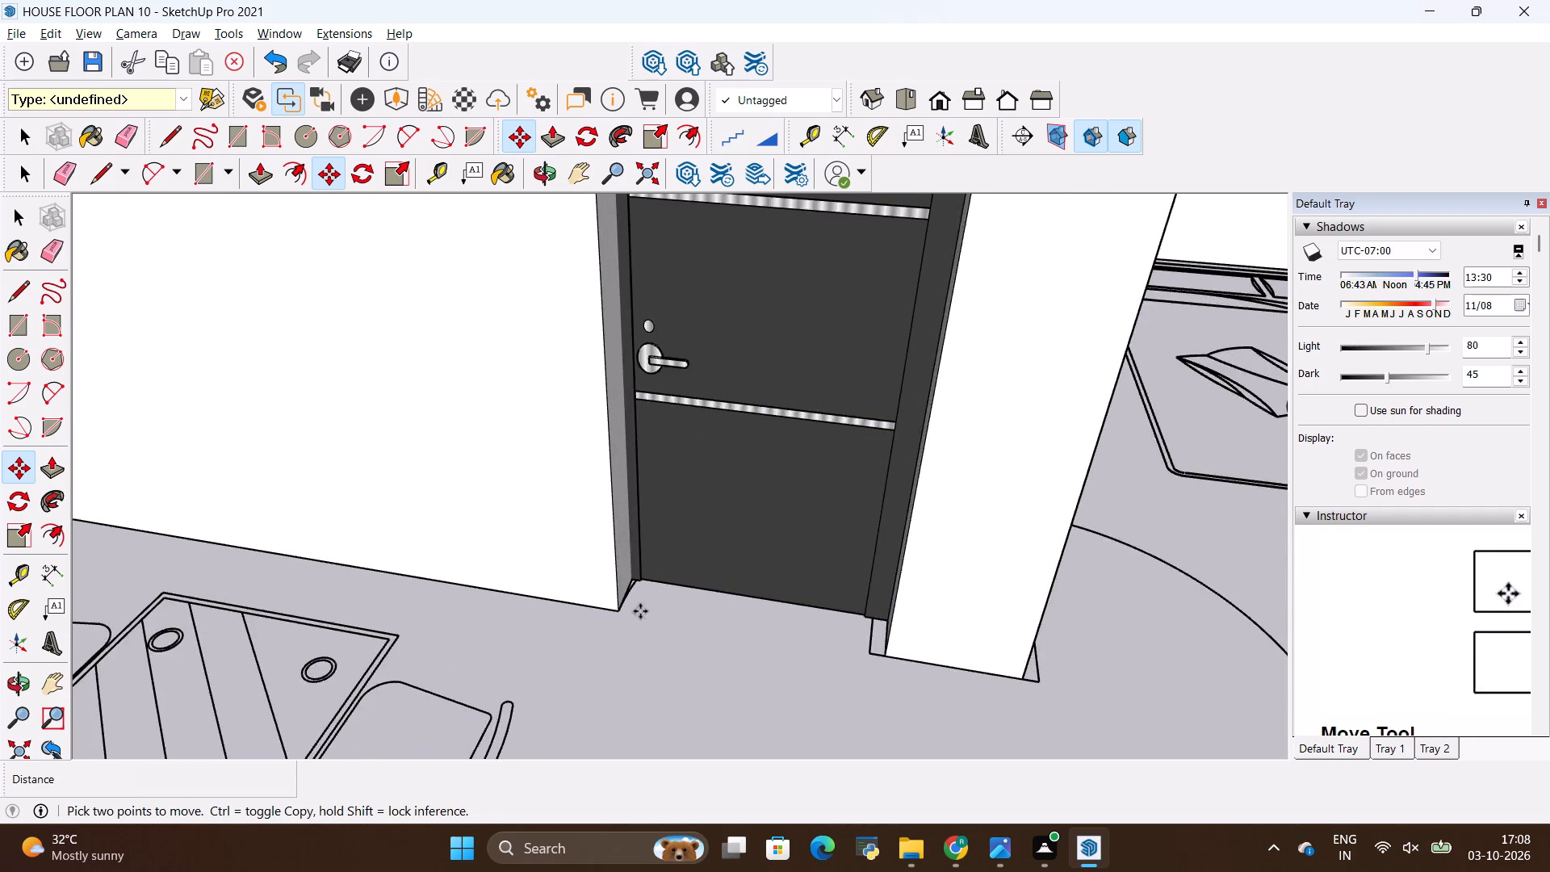
scroll(640, 611, up, 7)
key(space)
click(678, 532)
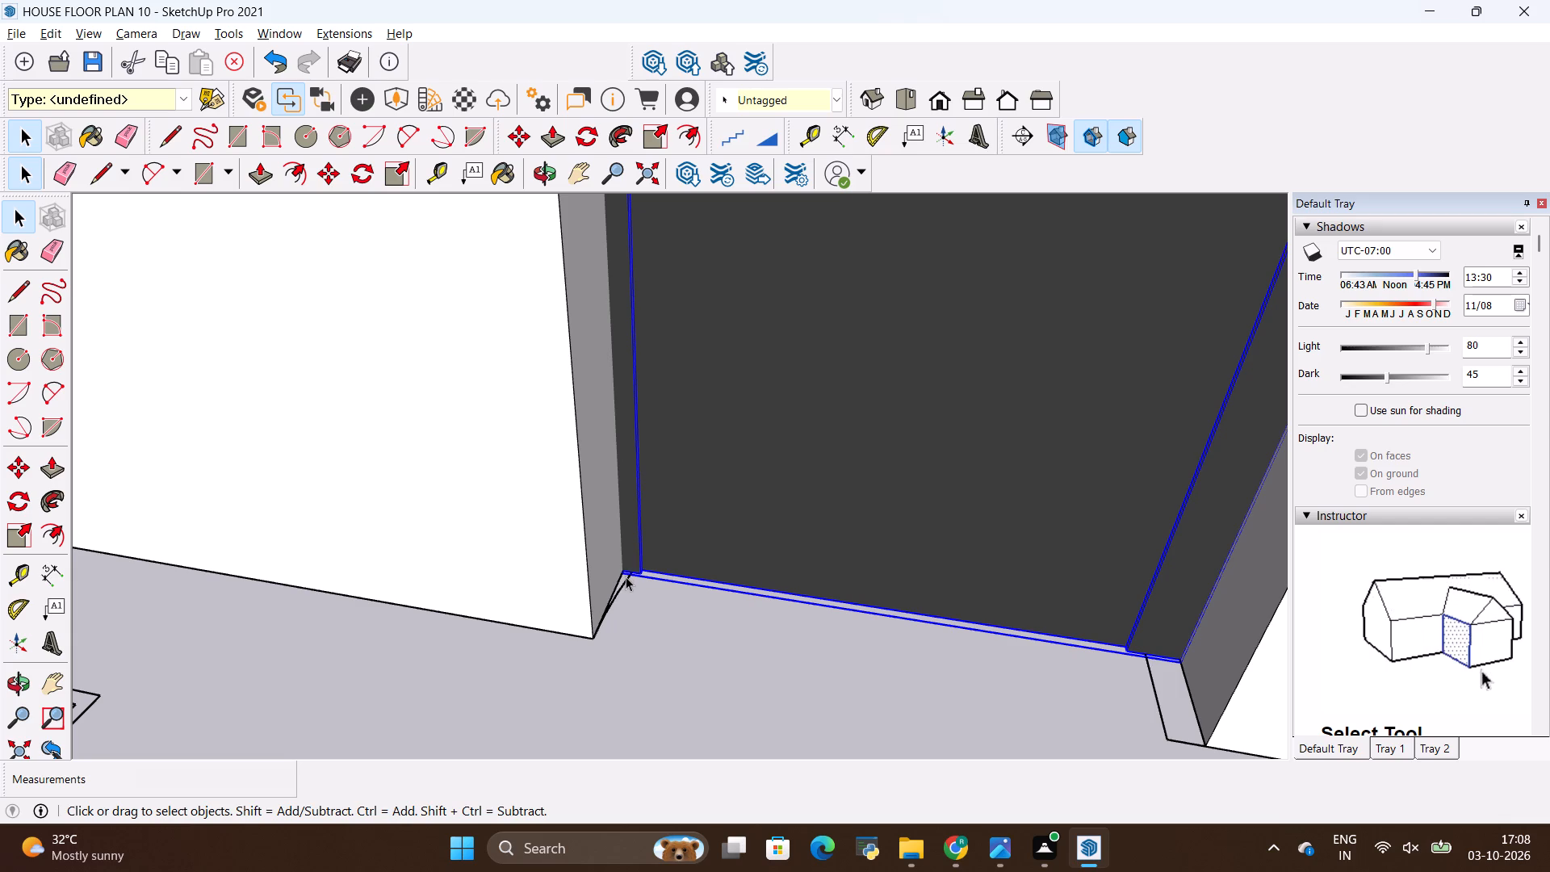
click(622, 566)
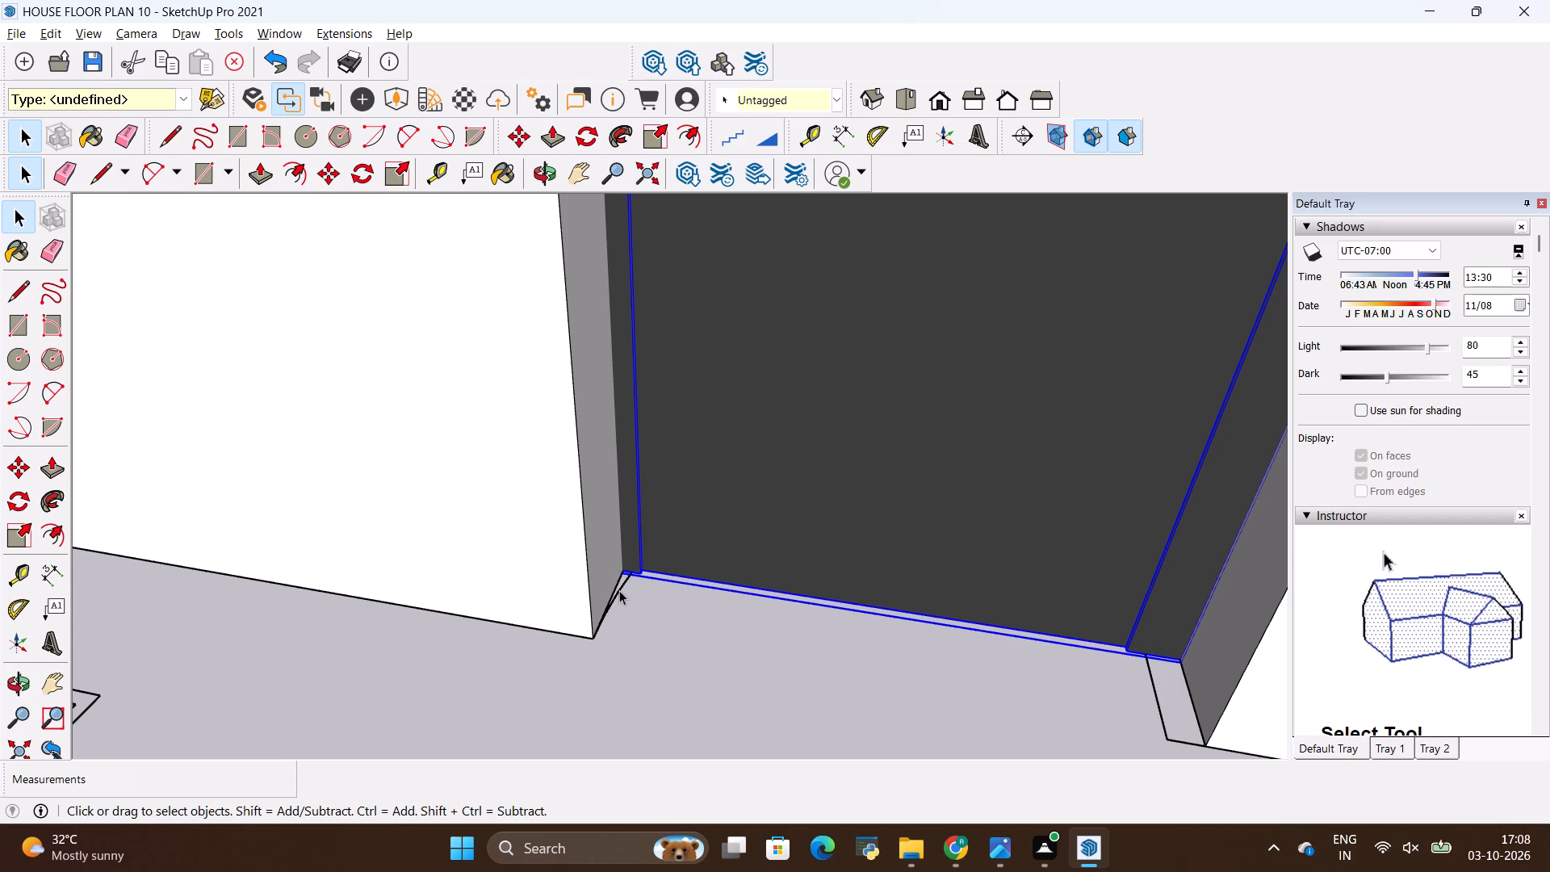
key(m)
click(618, 572)
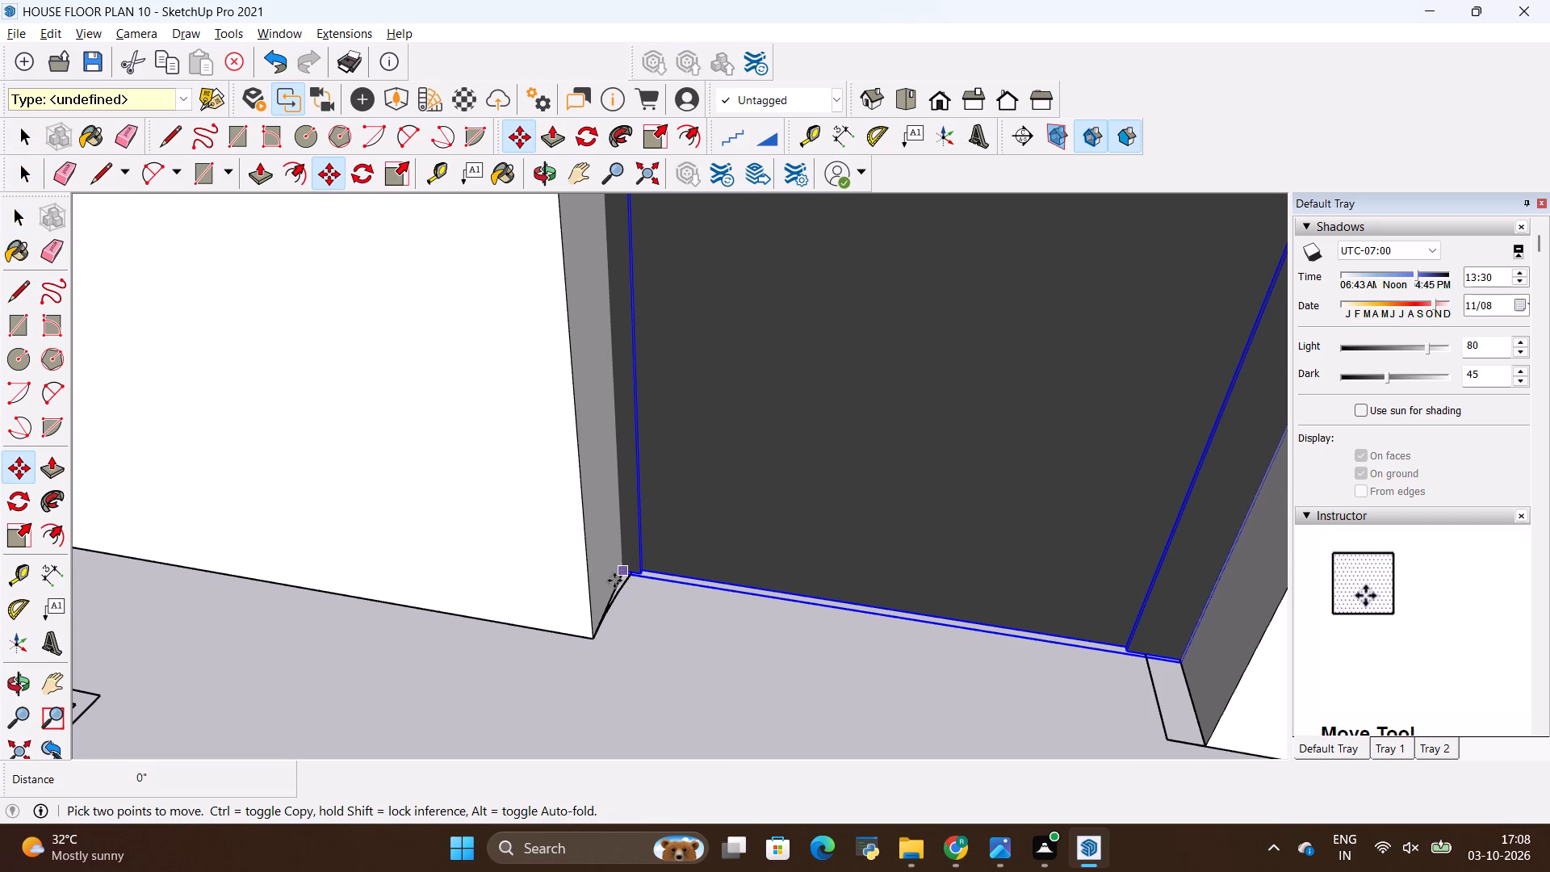
click(612, 597)
key(Escape)
Copy the dining area's door by its base corner to open ground beside the house, about 26' 7" away.
scroll(584, 662, down, 2)
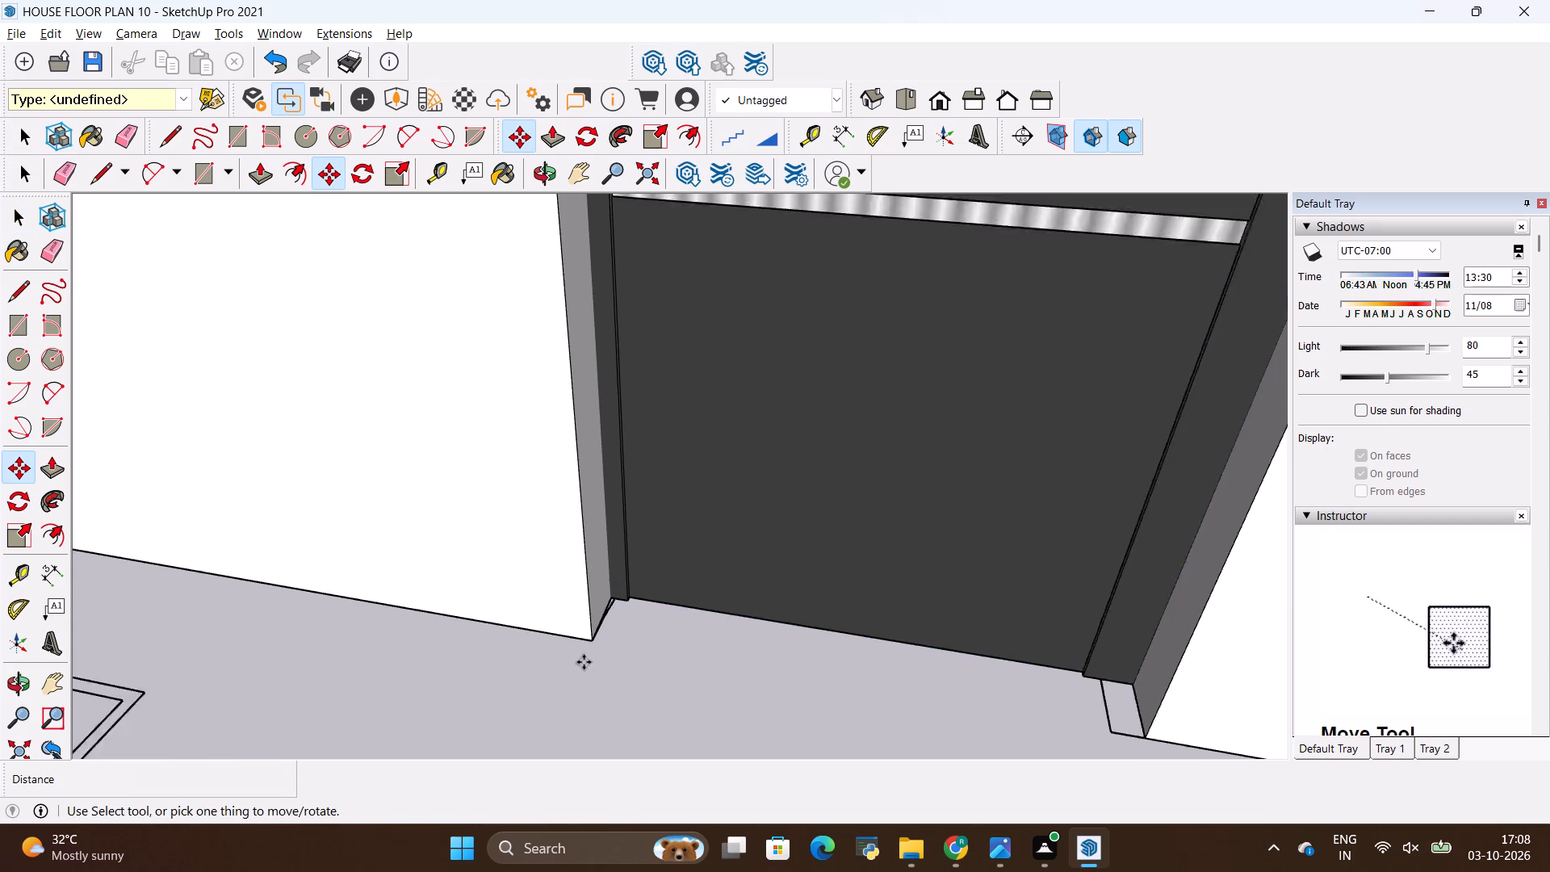
scroll(584, 662, down, 18)
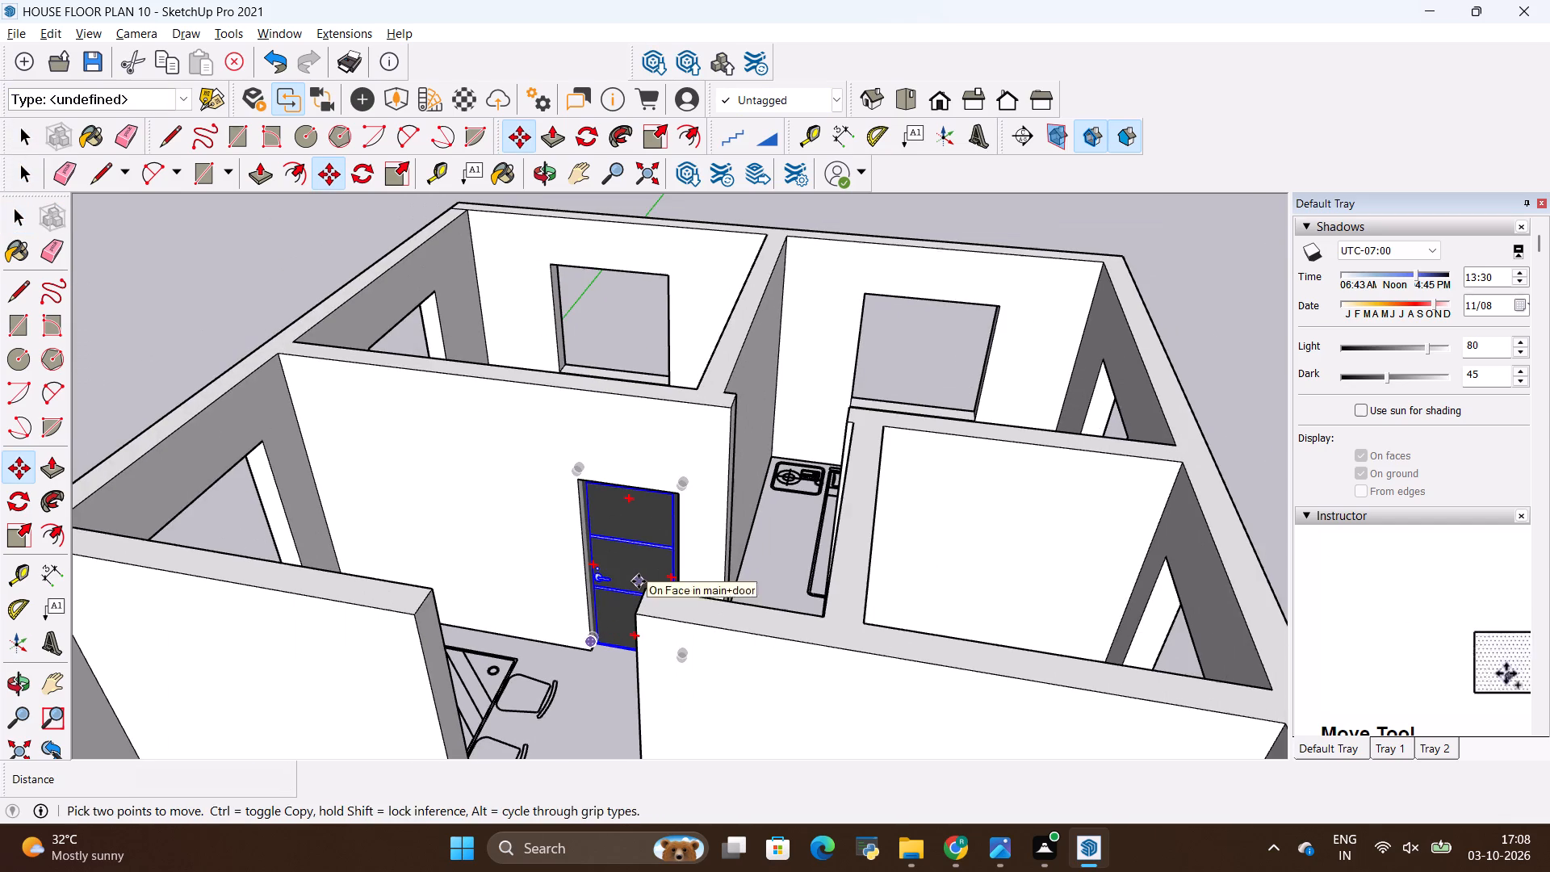
key(space)
click(605, 585)
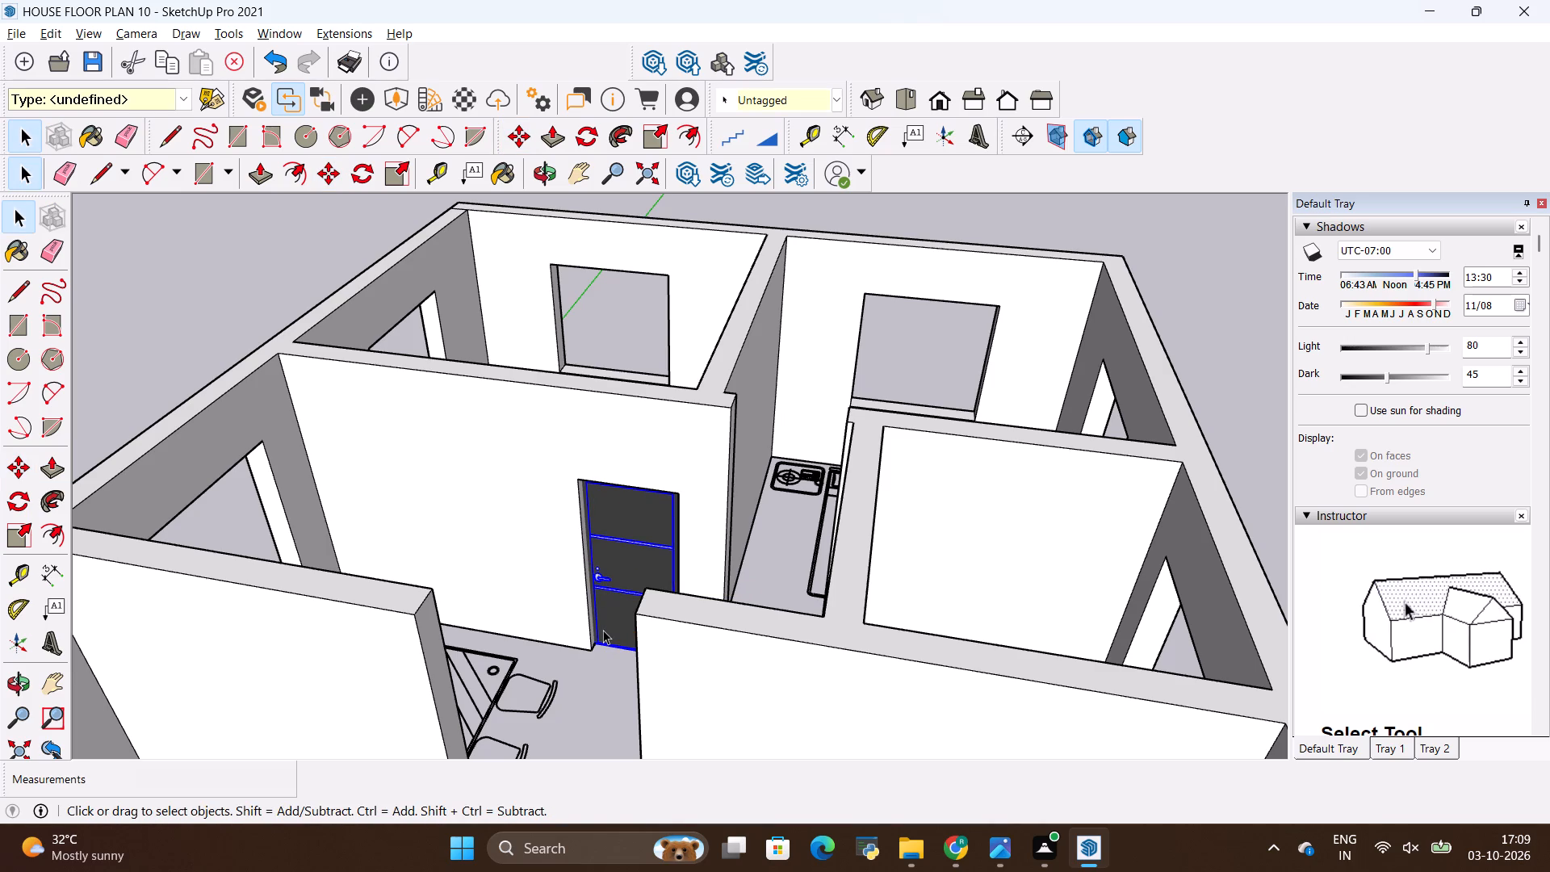
scroll(605, 625, up, 3)
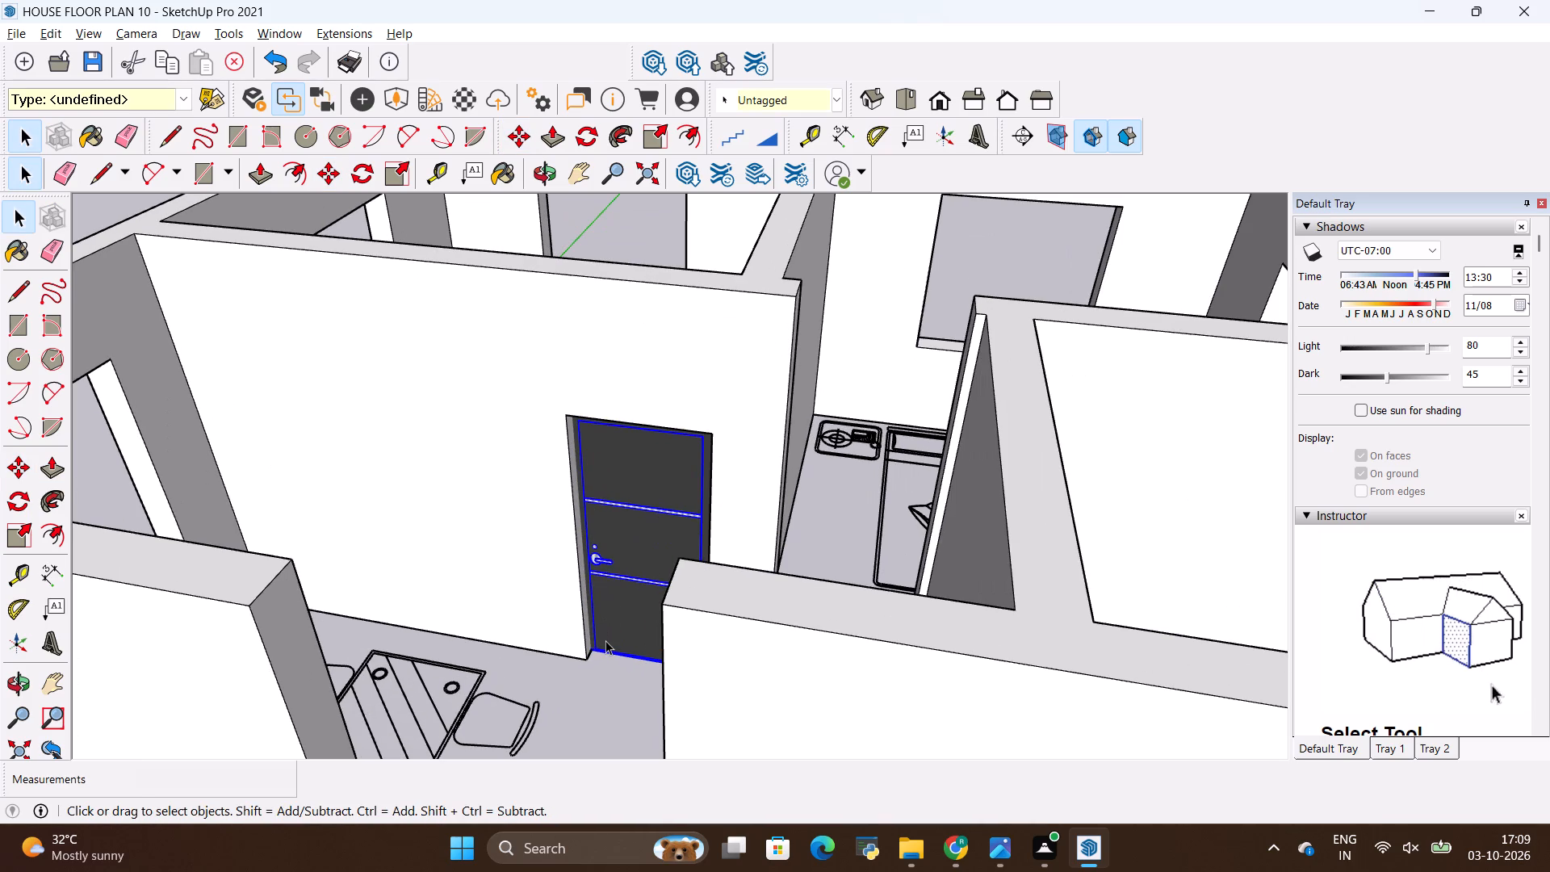
key(m)
scroll(589, 656, up, 3)
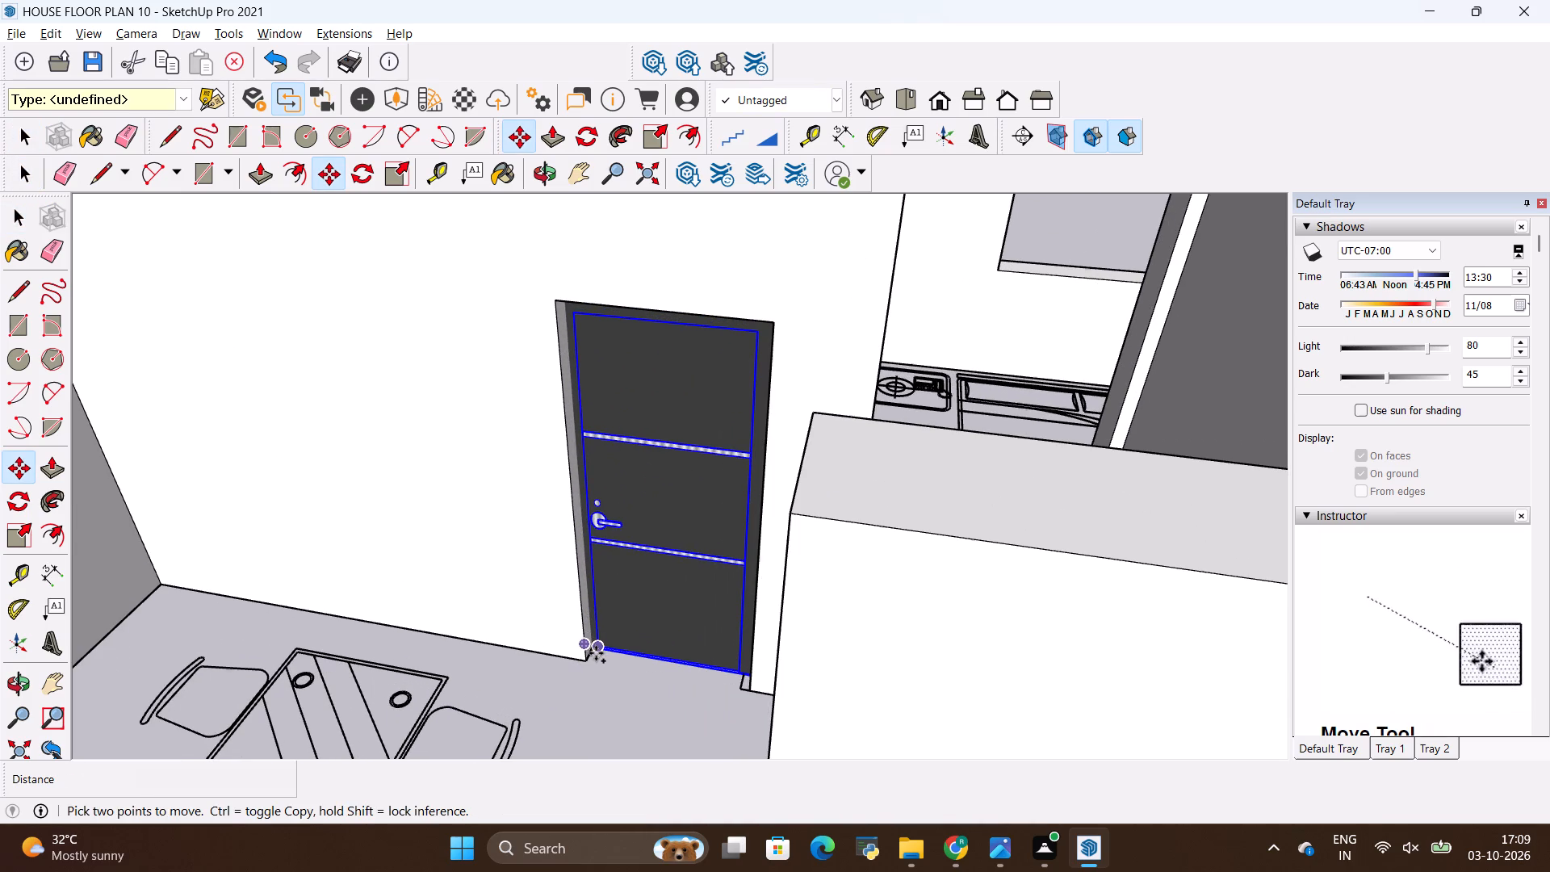
click(594, 653)
scroll(511, 627, down, 15)
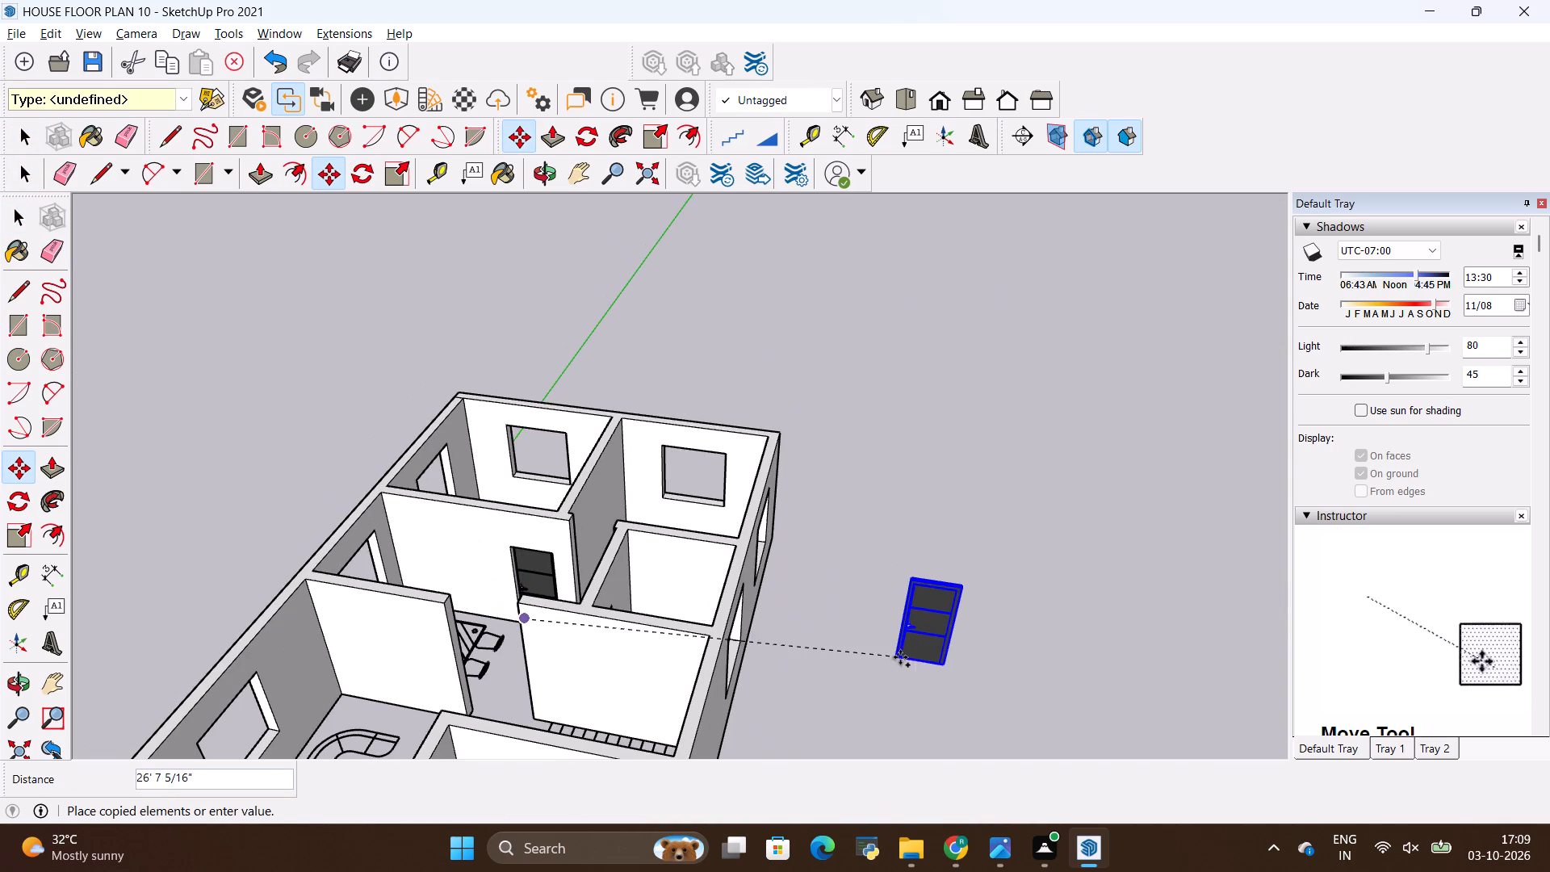
click(900, 657)
Rotate the door copy outside the house by 90 degrees on the ground plane.
scroll(919, 617, down, 5)
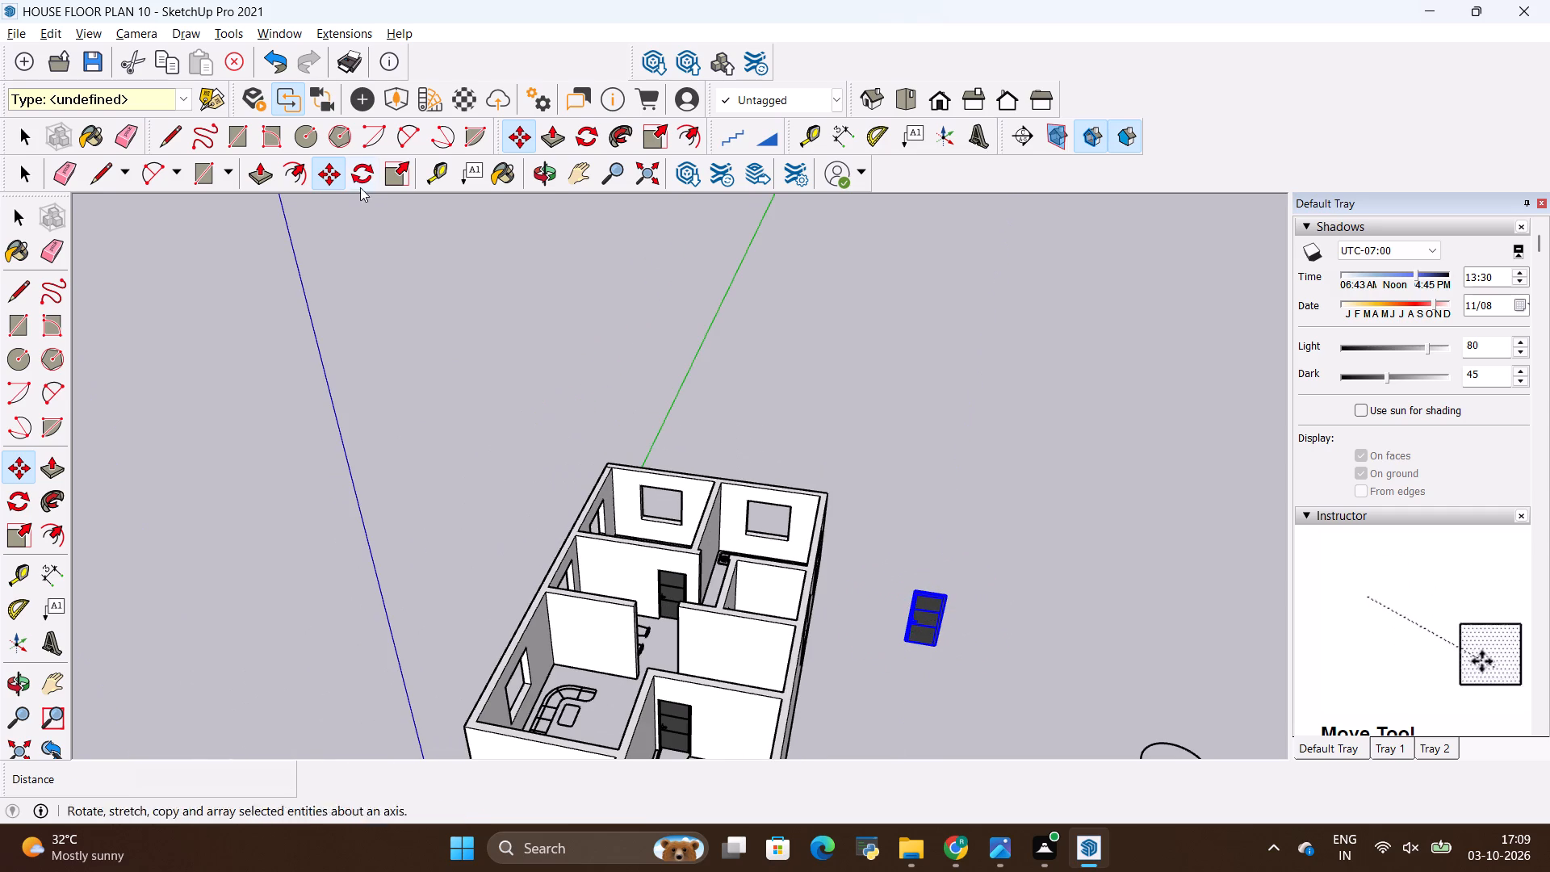
click(585, 138)
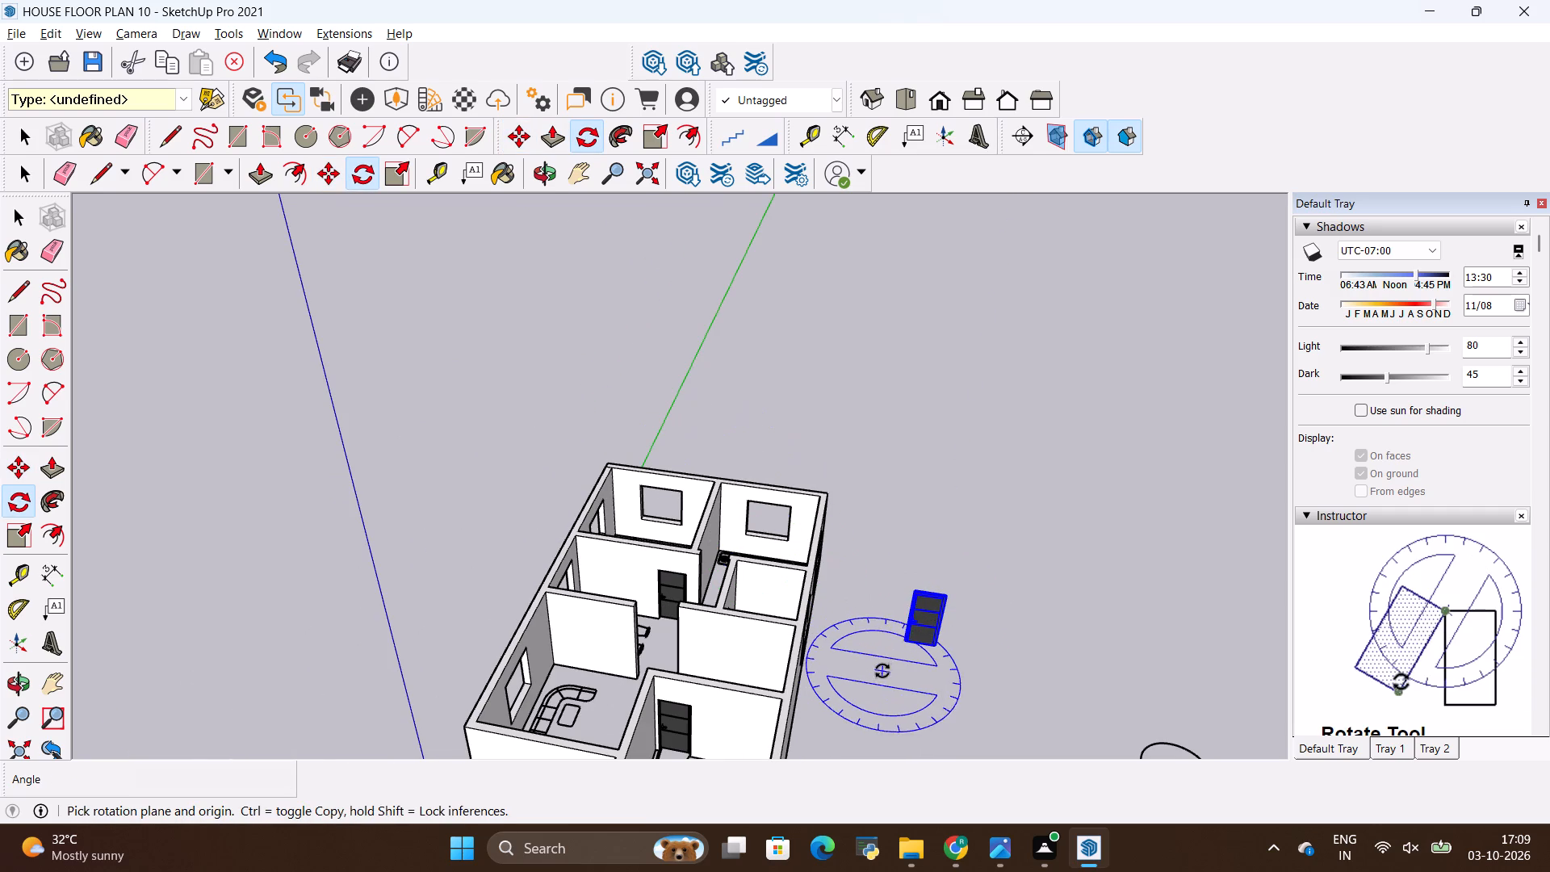
click(898, 663)
click(913, 661)
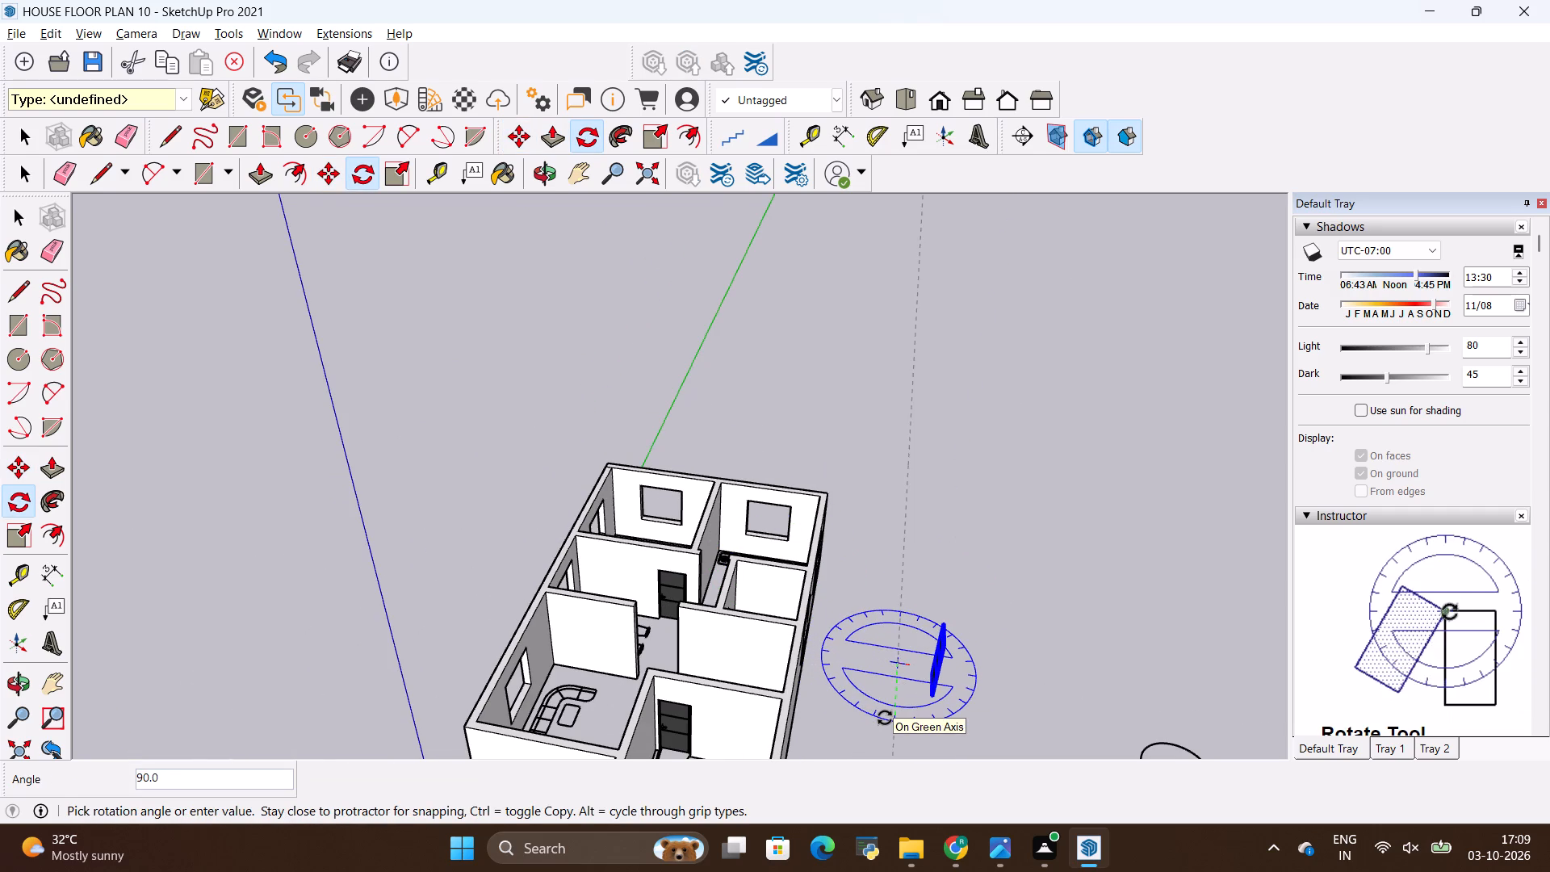
click(885, 718)
key(space)
click(871, 707)
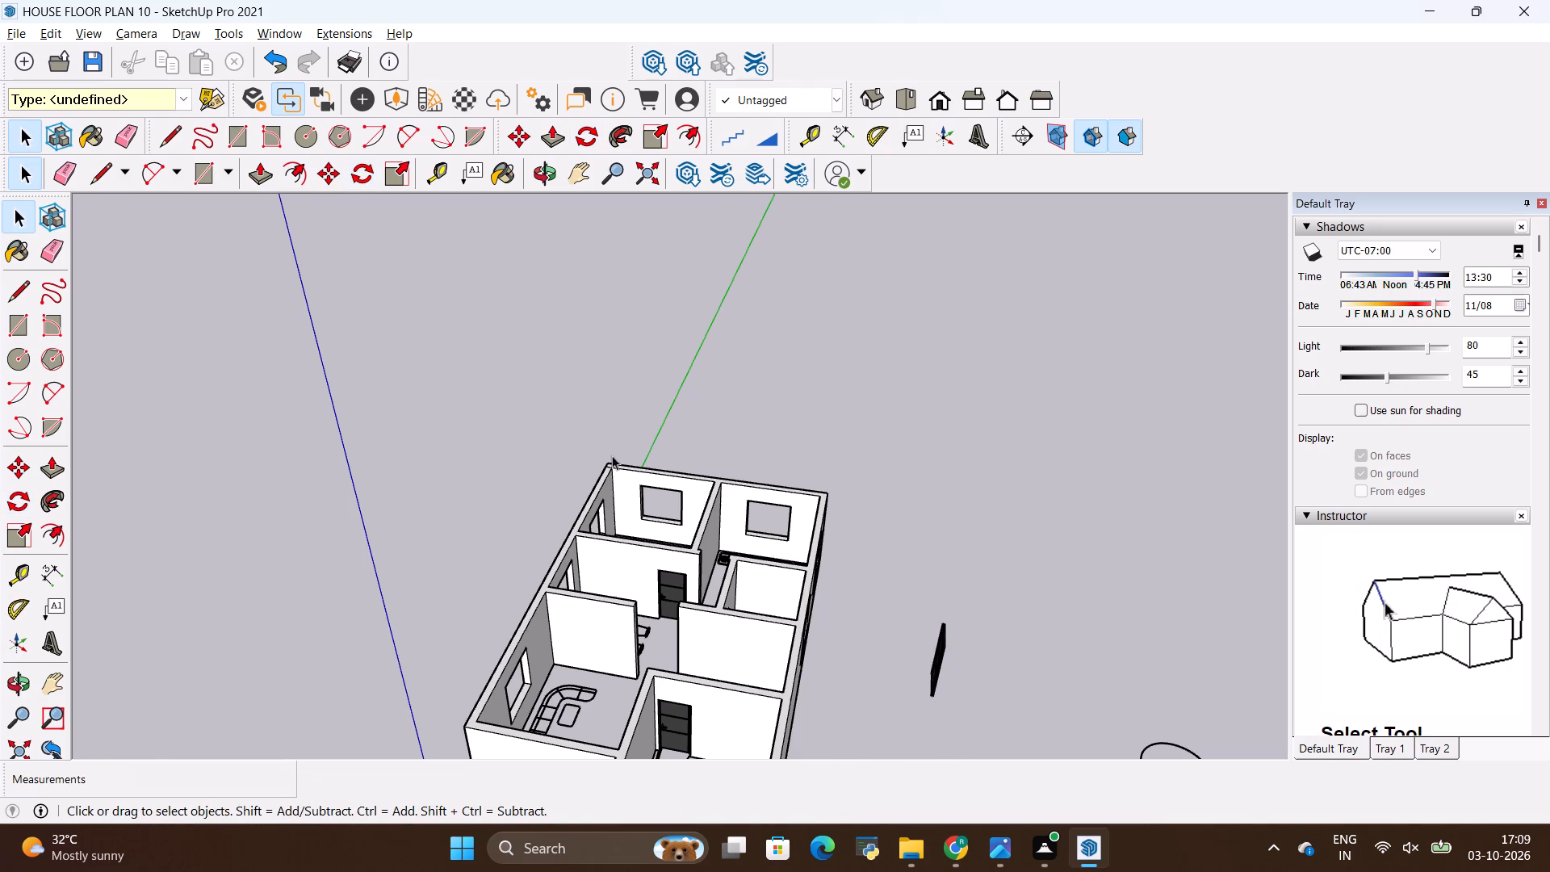
Copy the rotated door by its upper corner to the upper corner of the doorway of the small room beside the stairs, about 21' 9" away.
scroll(514, 429, down, 5)
middle_drag(468, 527, 983, 629)
scroll(713, 413, up, 4)
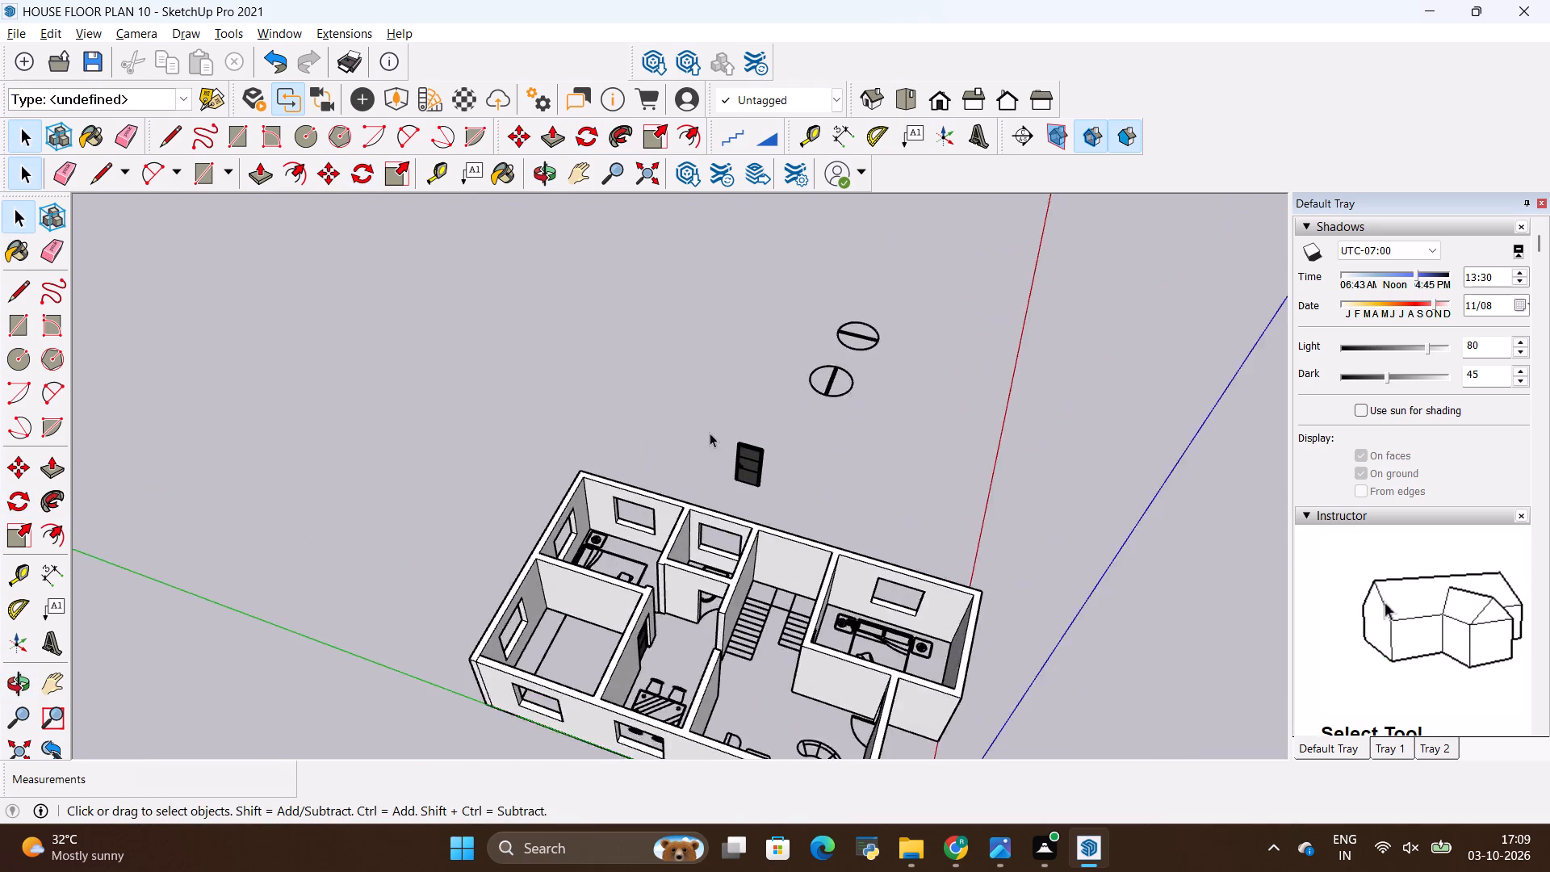
scroll(710, 433, up, 5)
key(space)
click(777, 487)
scroll(752, 515, up, 12)
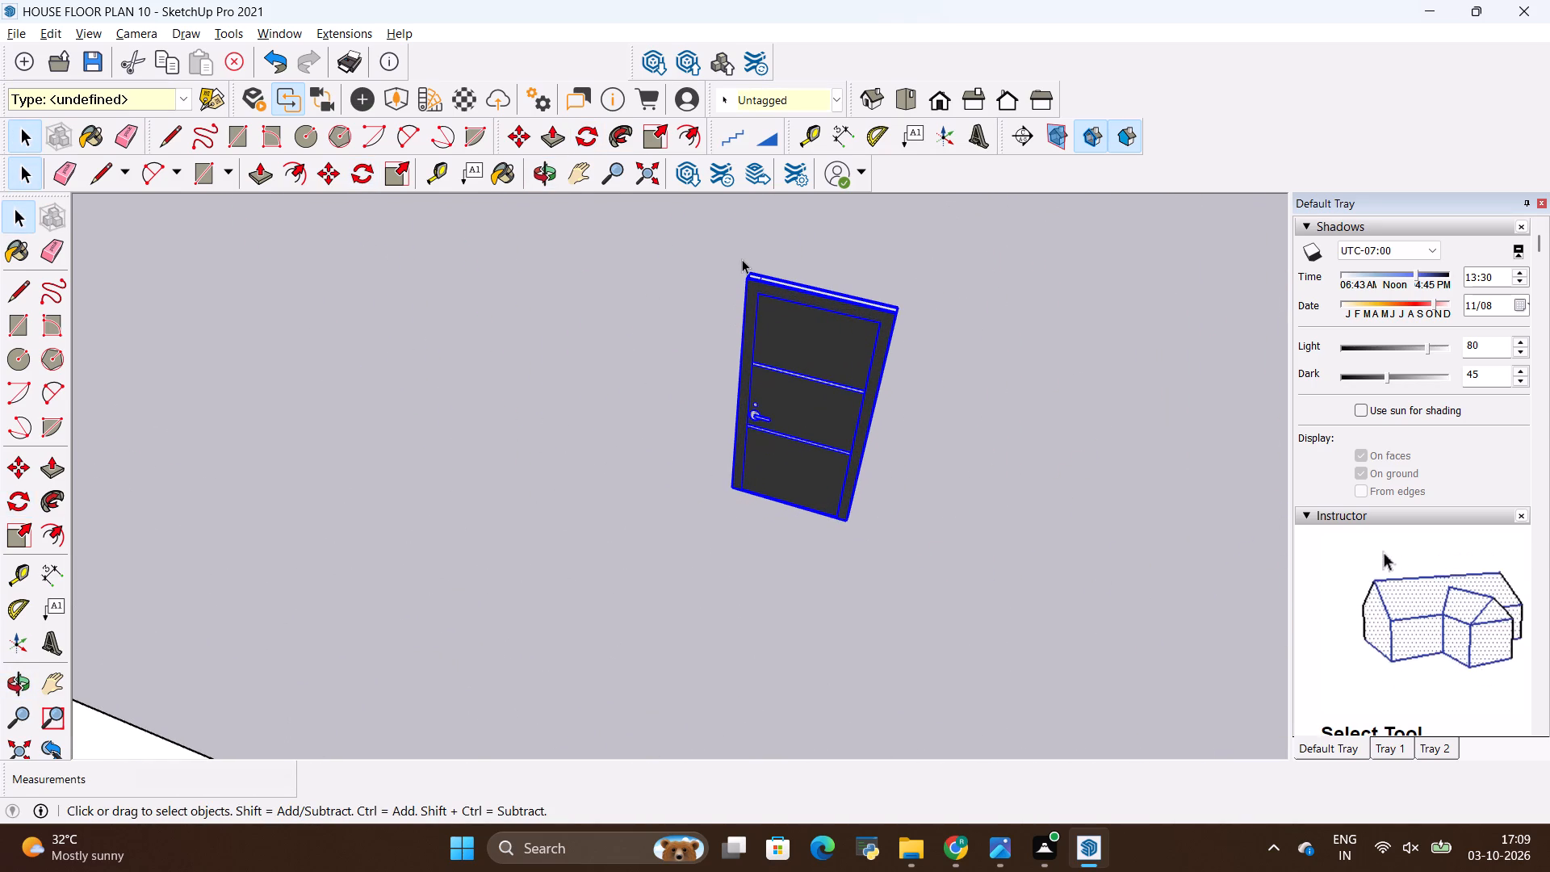
key(m)
scroll(743, 281, up, 8)
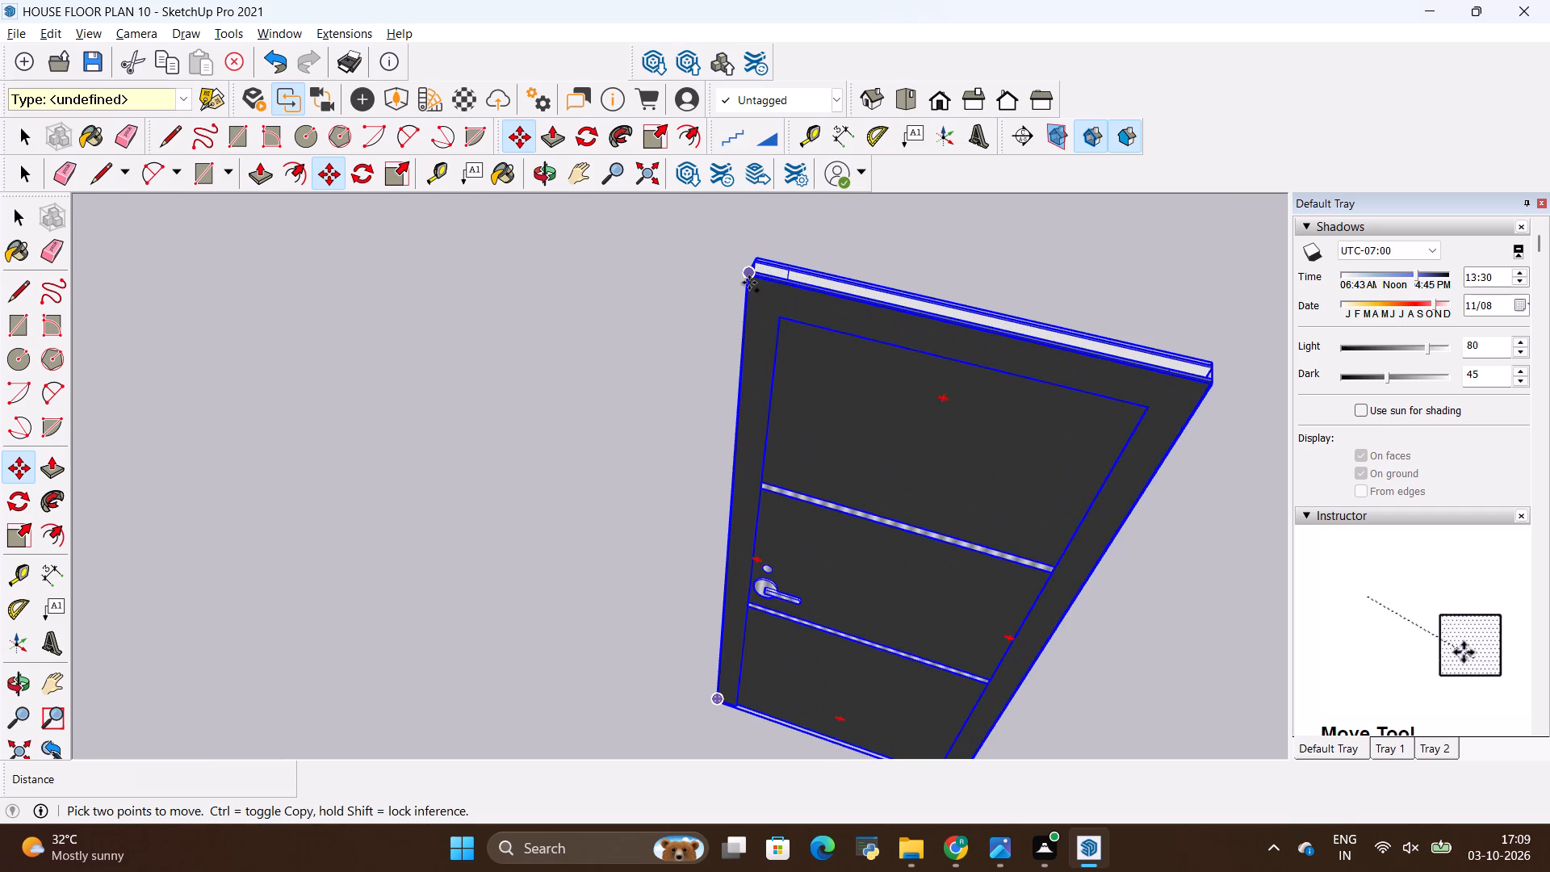
drag(750, 283, 719, 293)
scroll(656, 345, down, 15)
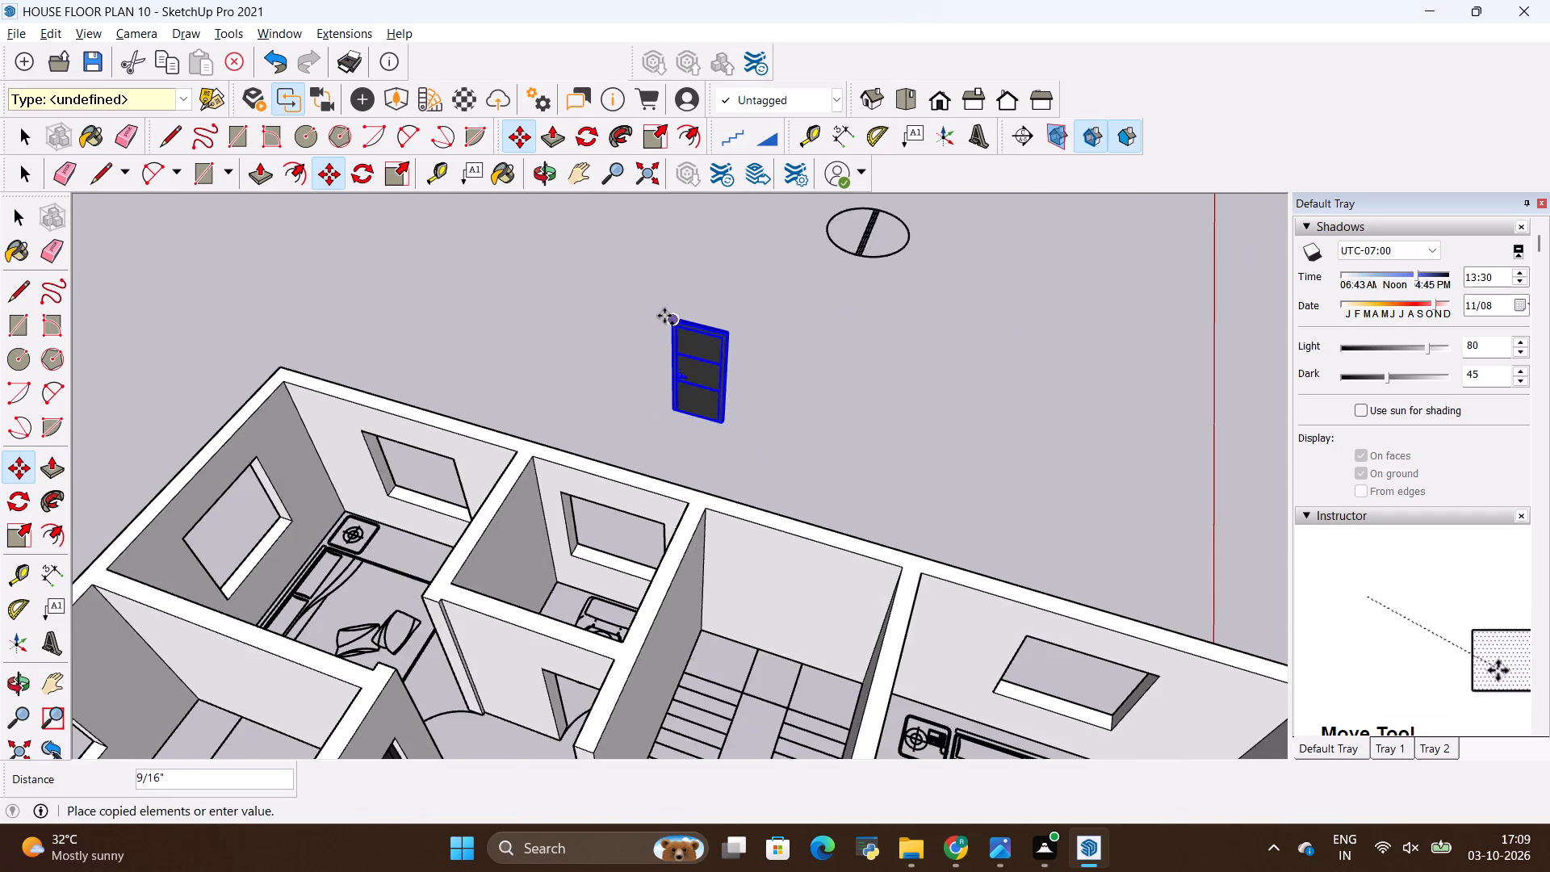
scroll(664, 316, down, 10)
middle_drag(576, 560, 663, 550)
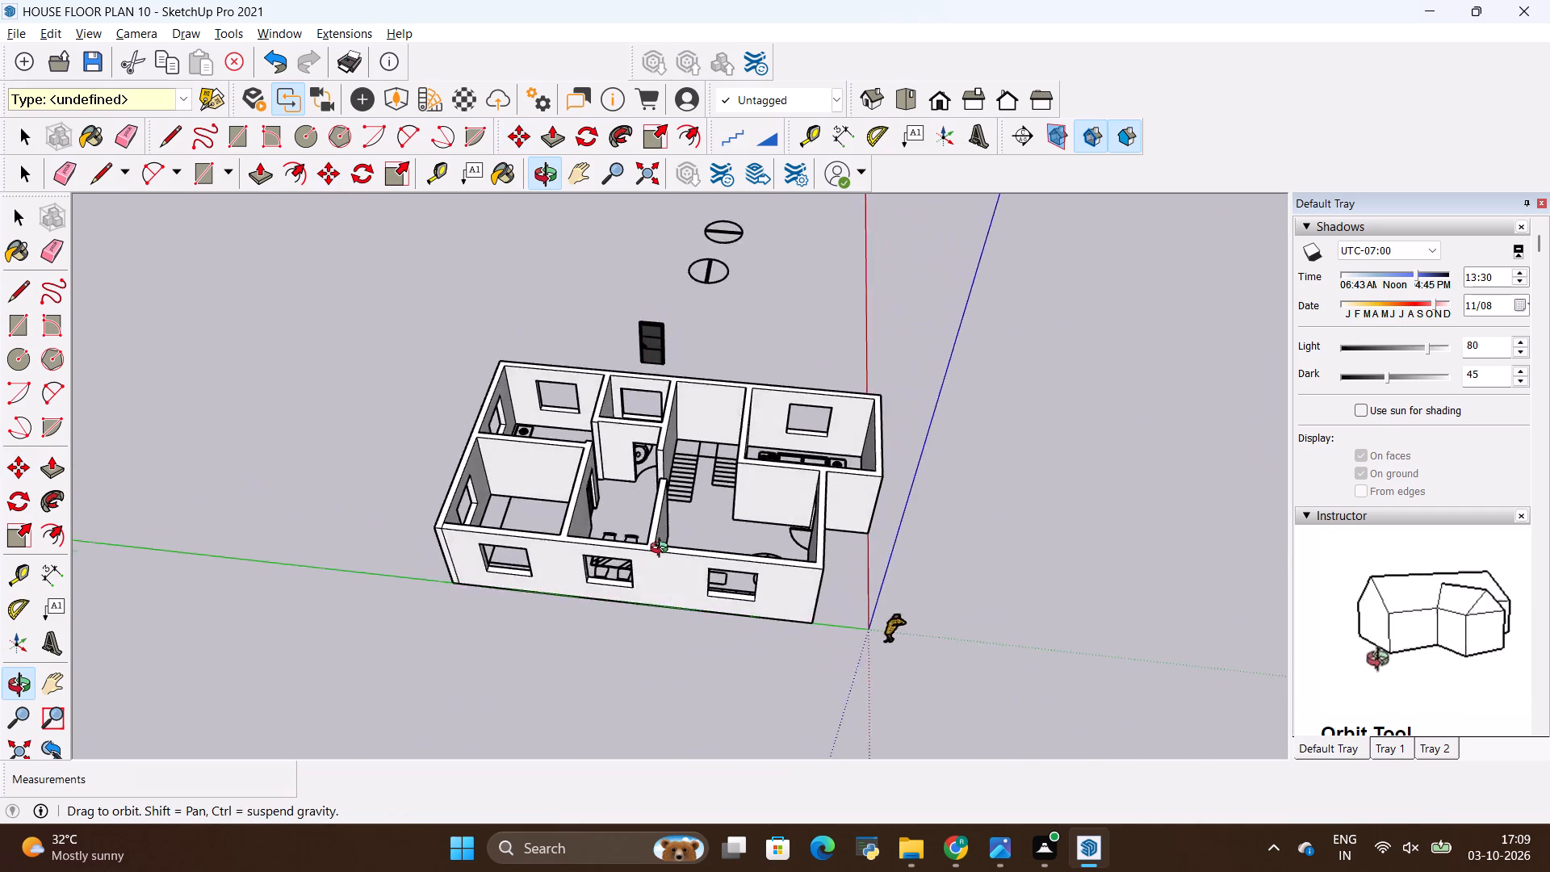
middle_drag(663, 550, 751, 540)
scroll(667, 430, up, 15)
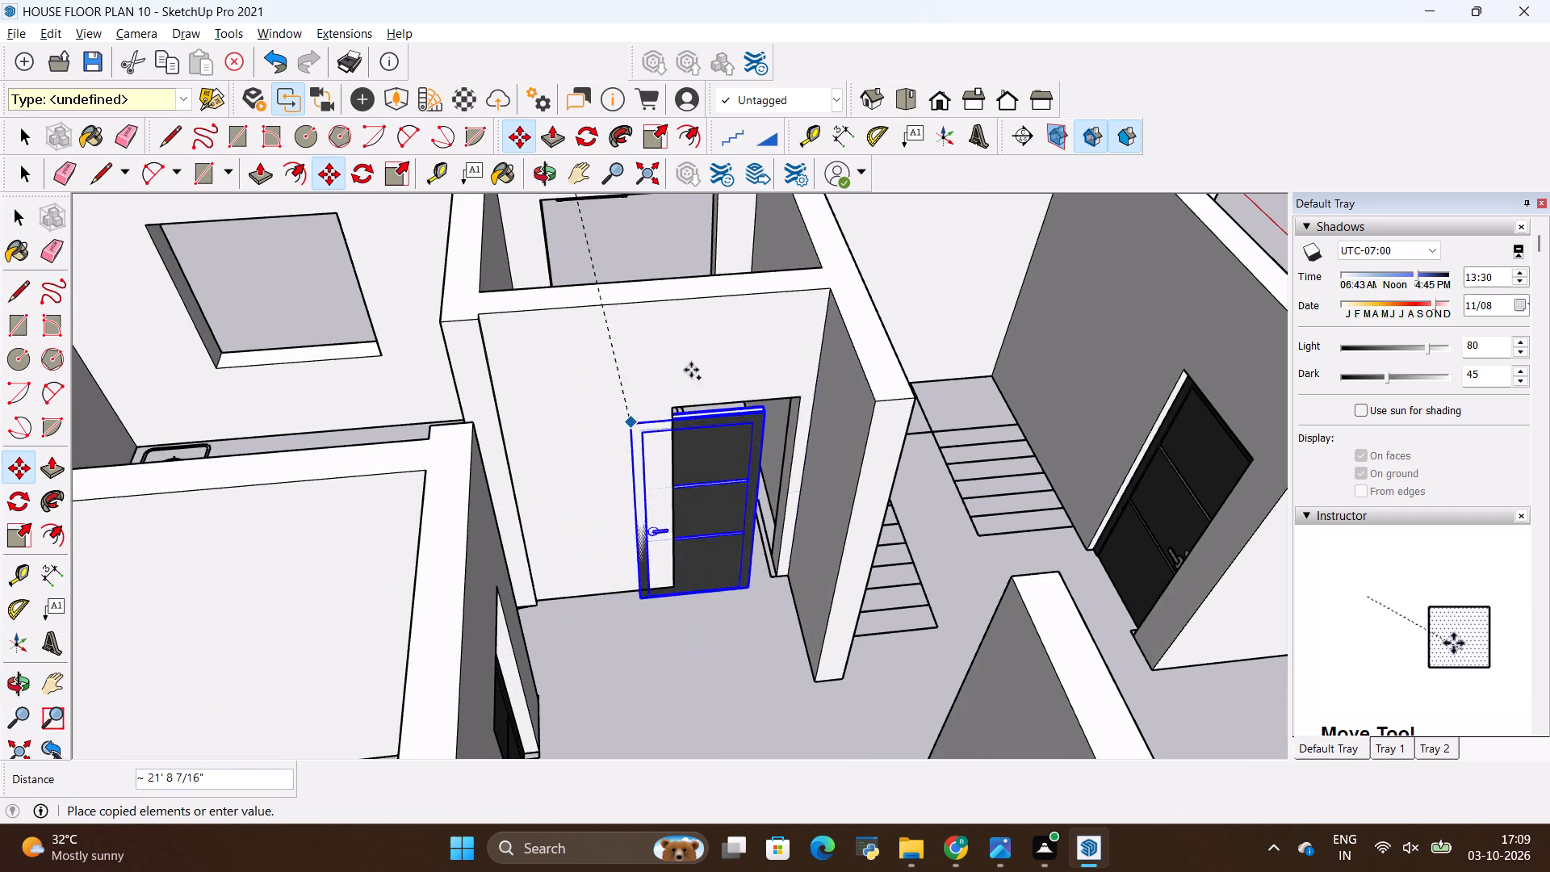
click(670, 413)
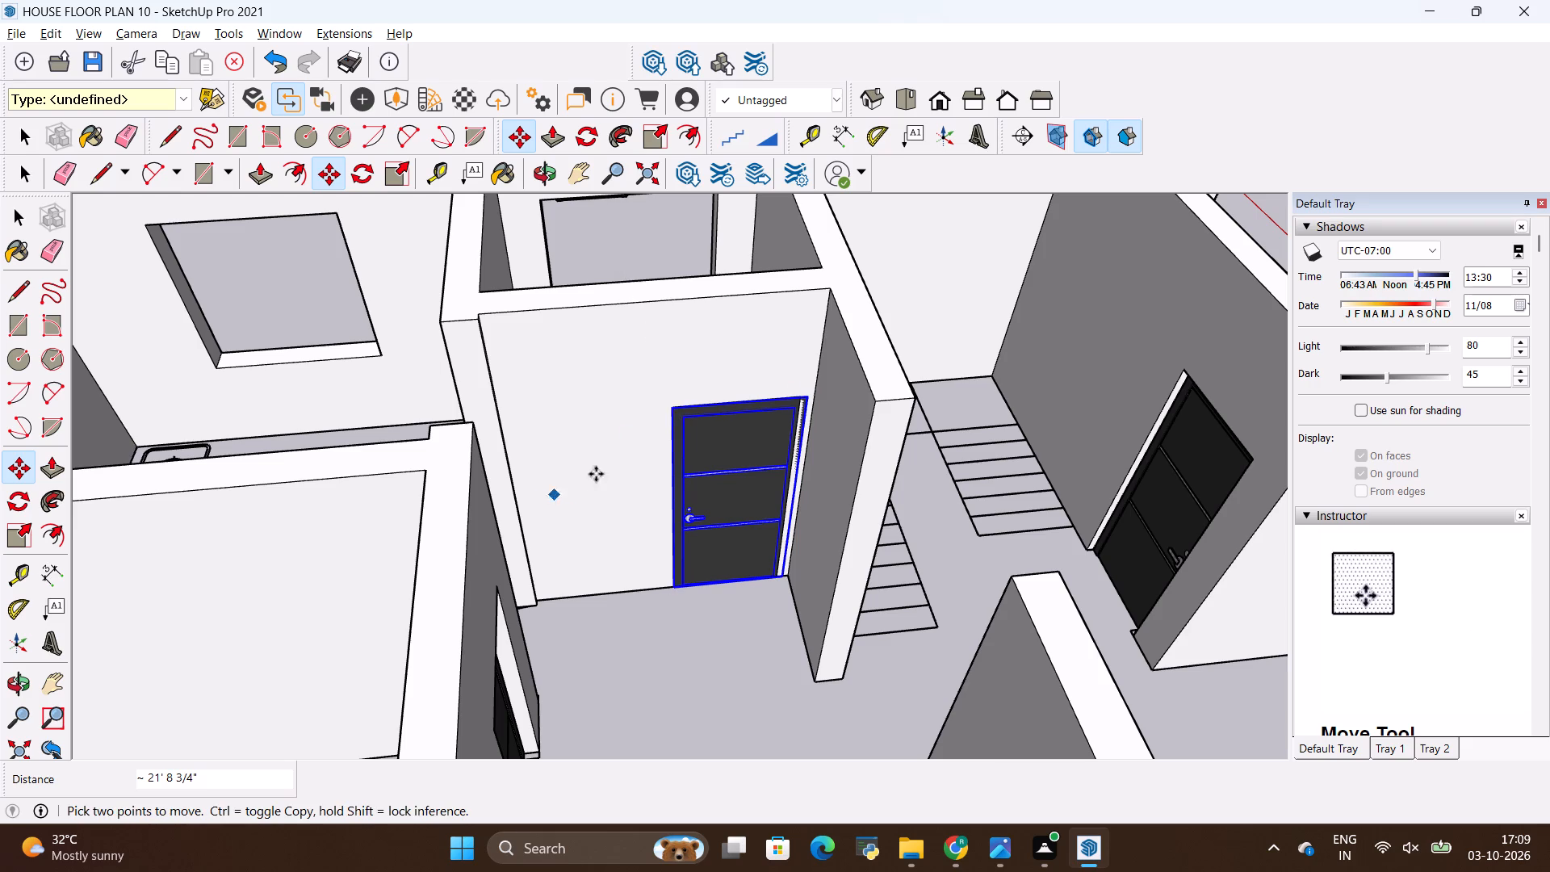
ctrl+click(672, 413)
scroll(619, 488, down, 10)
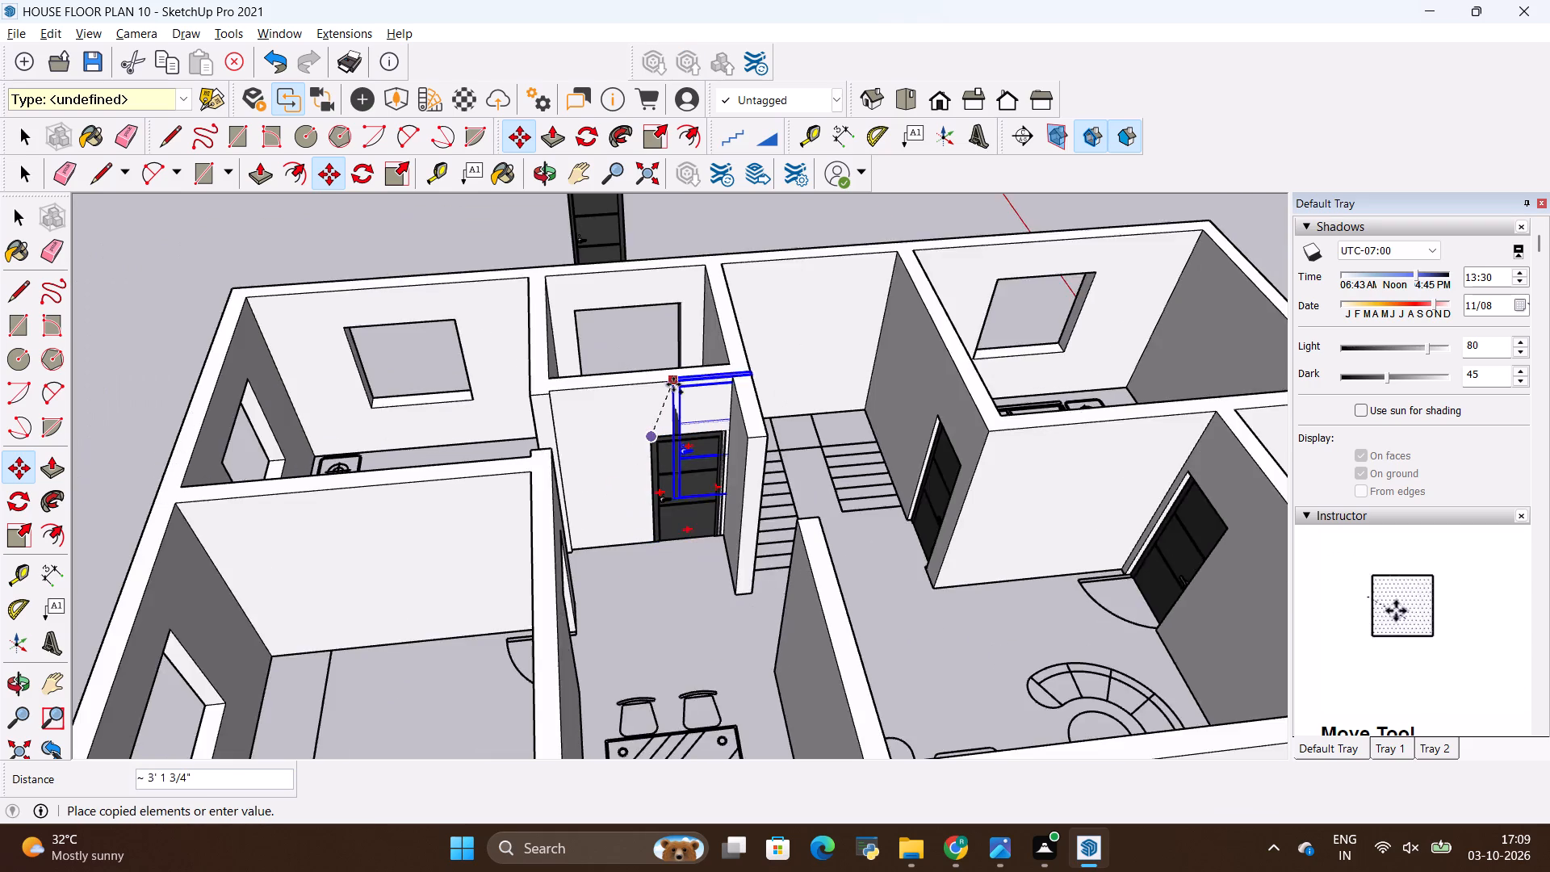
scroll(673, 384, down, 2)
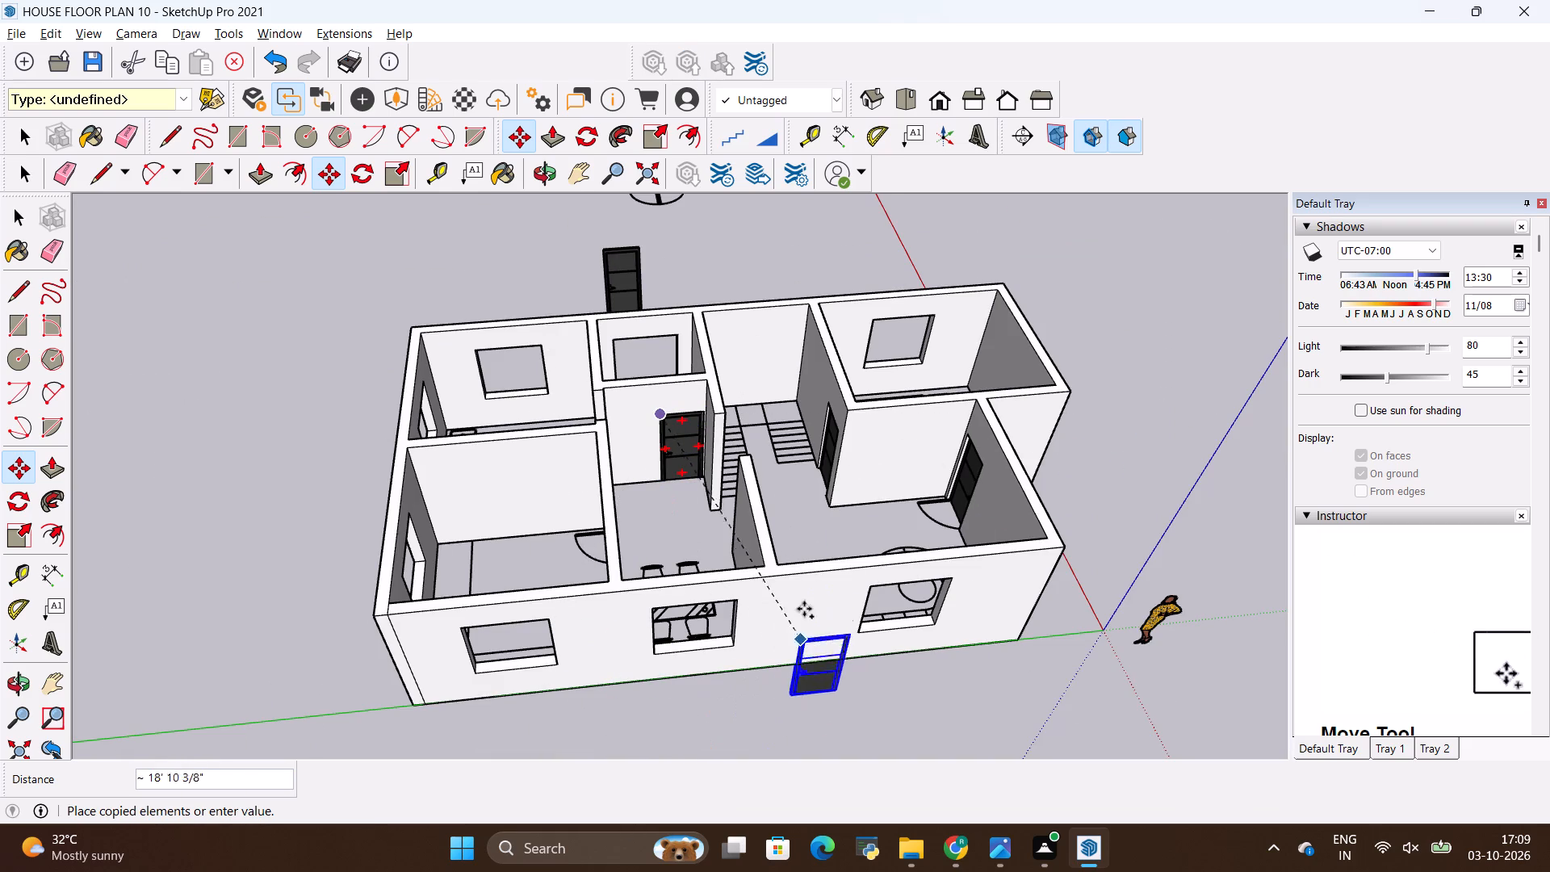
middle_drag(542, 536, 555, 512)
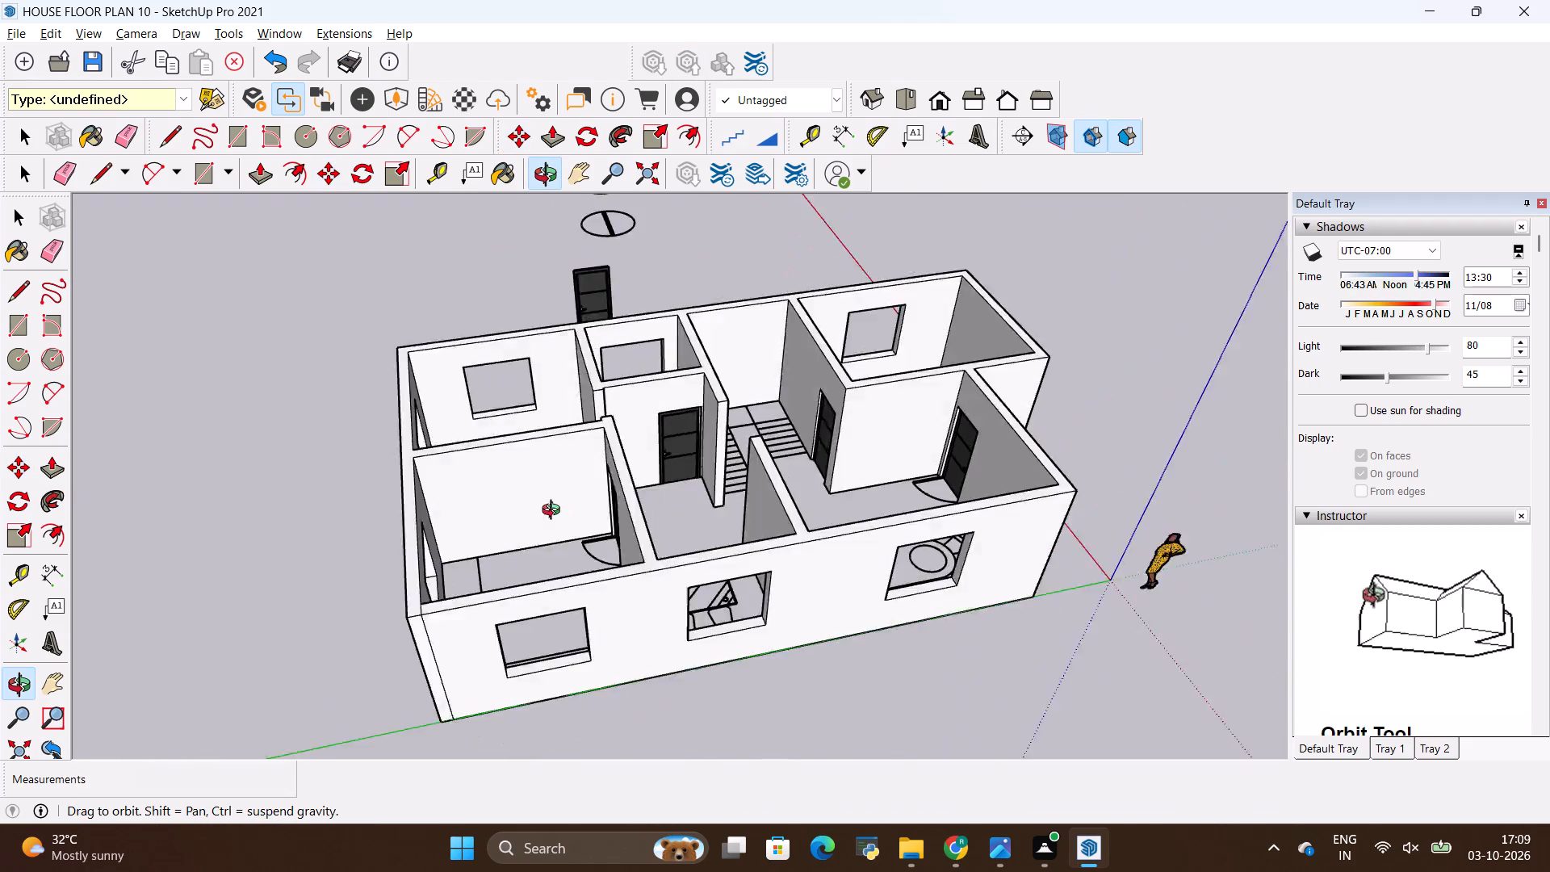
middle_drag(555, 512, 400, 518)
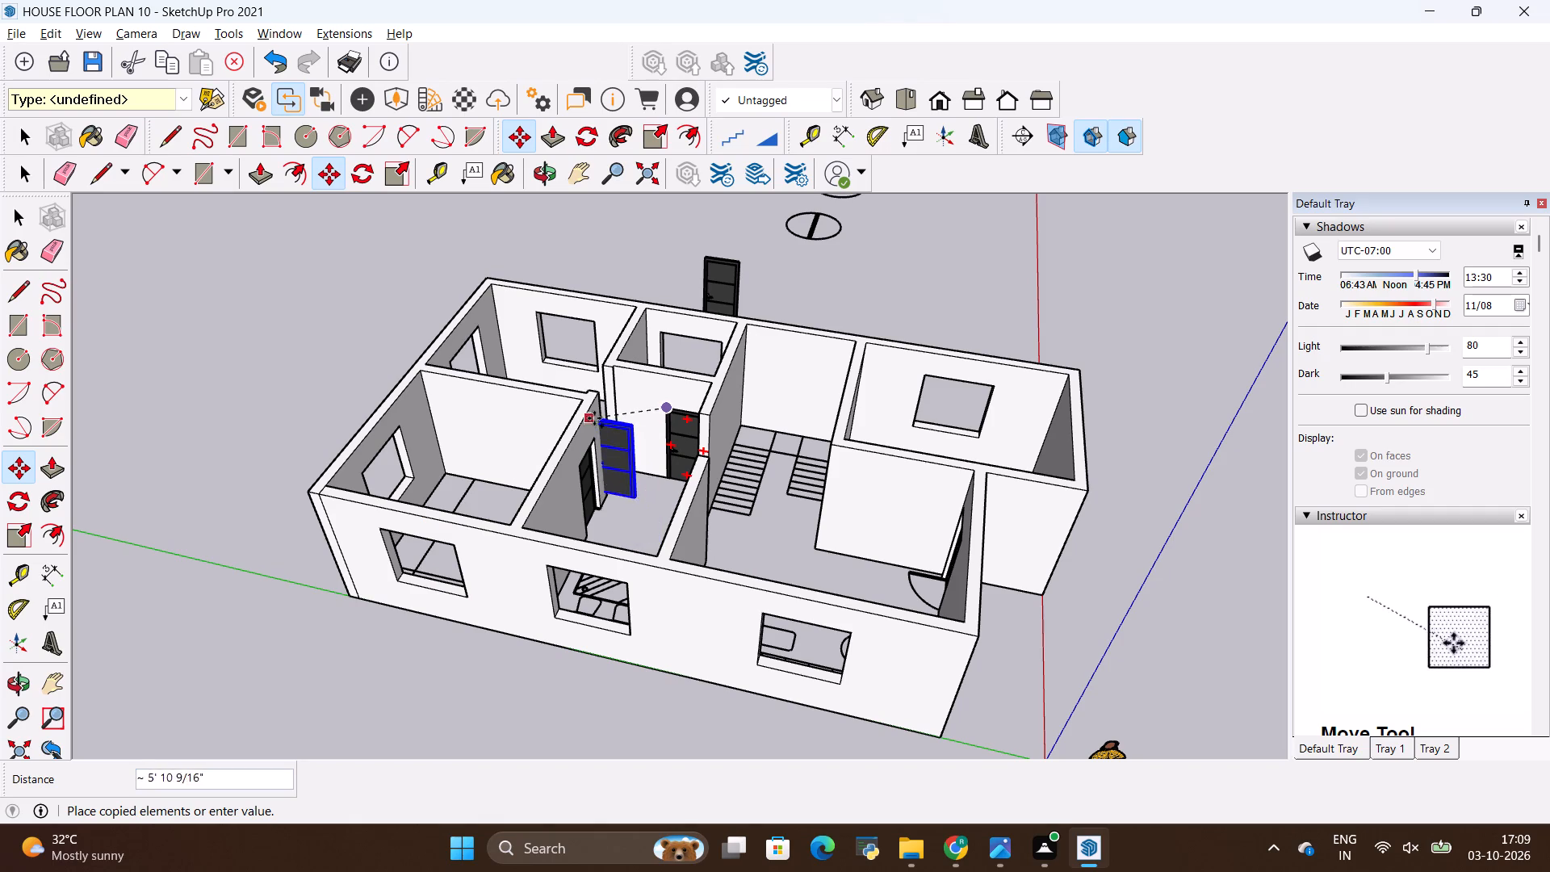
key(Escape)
Copy the top edge of the wall end at the open bedroom doorway, beside the small room, 3' straight down.
scroll(773, 274, down, 3)
scroll(774, 406, up, 4)
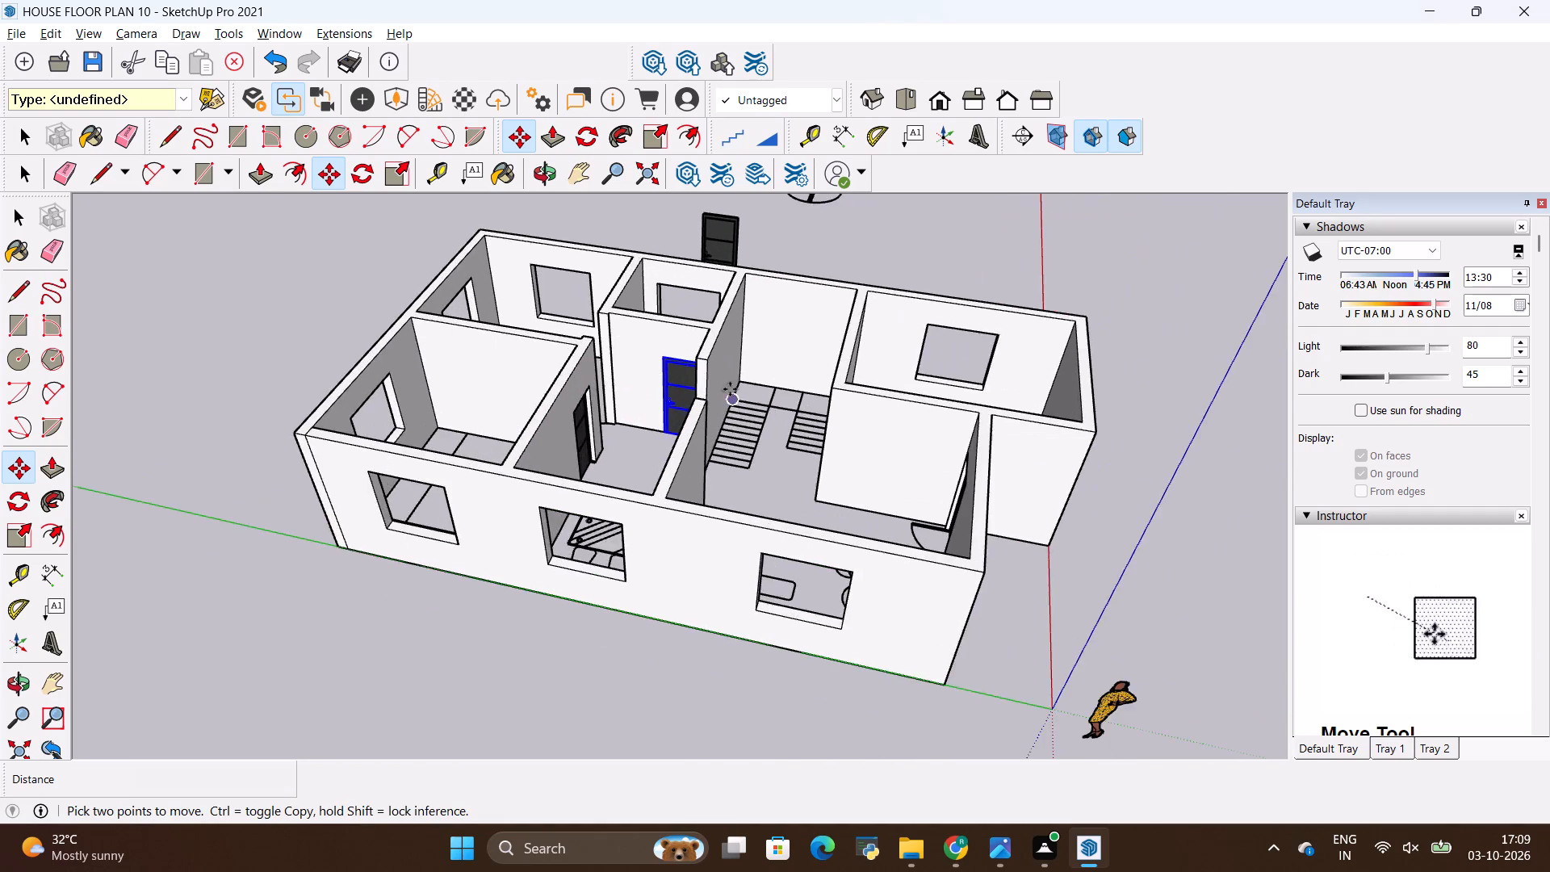
scroll(730, 389, up, 2)
scroll(257, 358, down, 5)
middle_drag(761, 379, 335, 572)
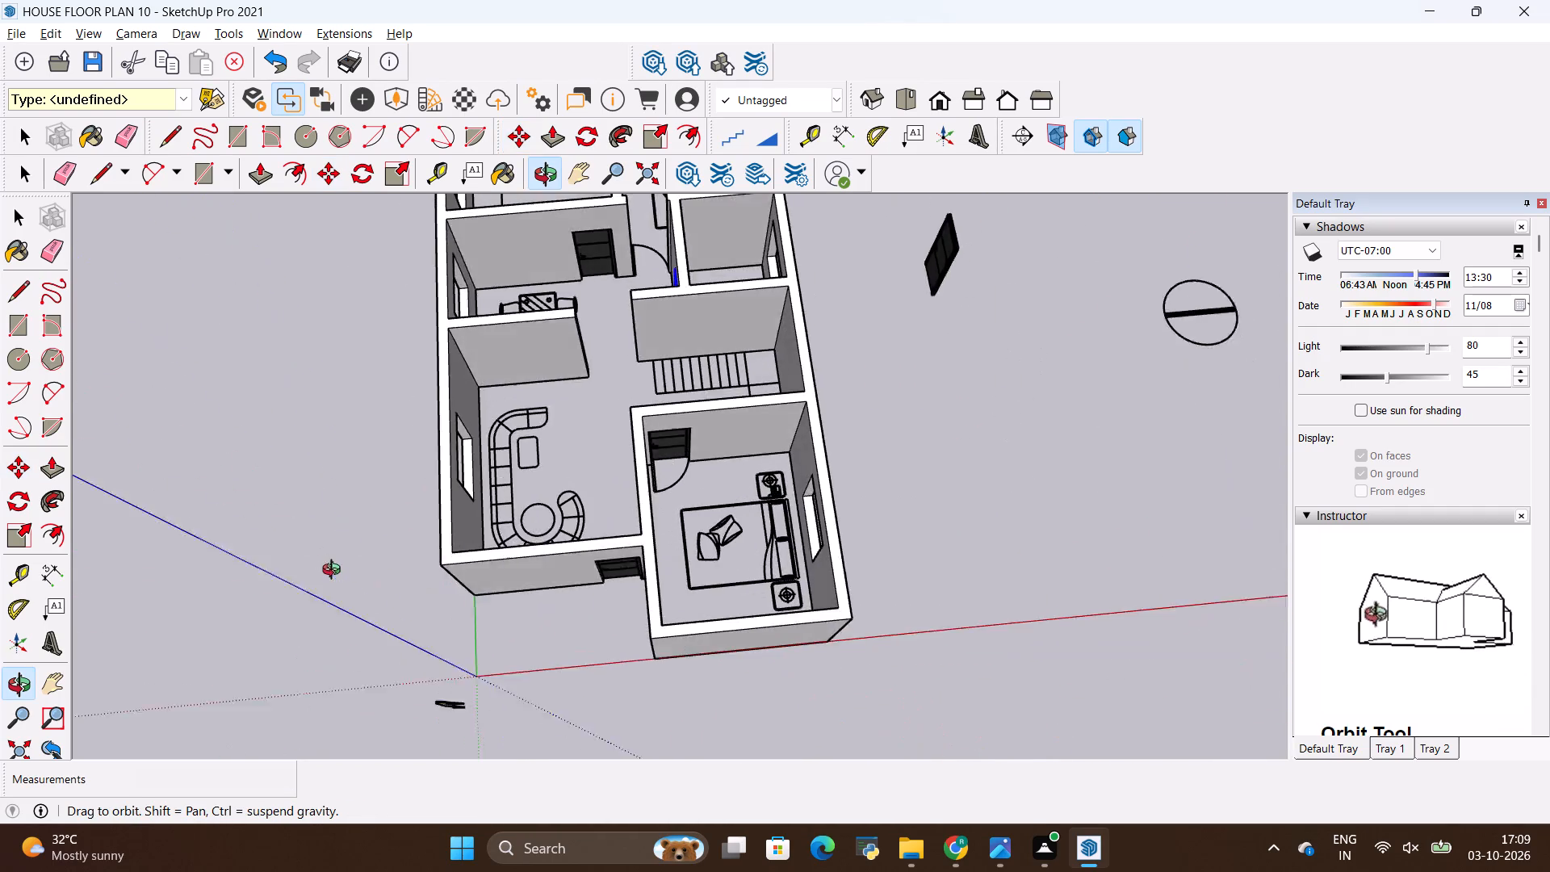
middle_drag(335, 572, 246, 564)
scroll(253, 559, down, 5)
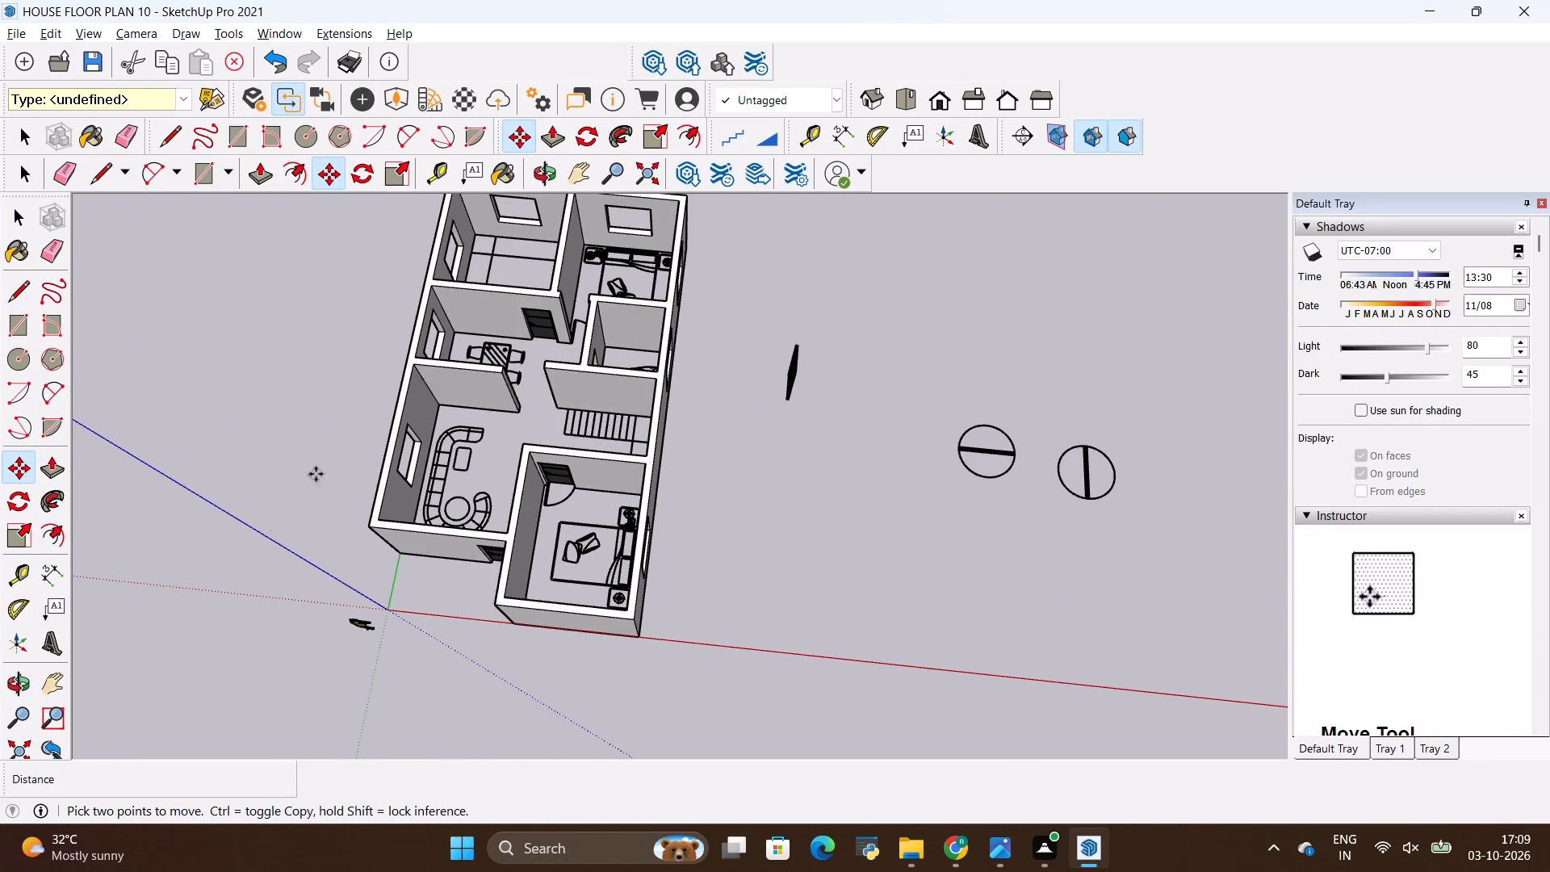
scroll(433, 382, down, 3)
scroll(528, 291, up, 4)
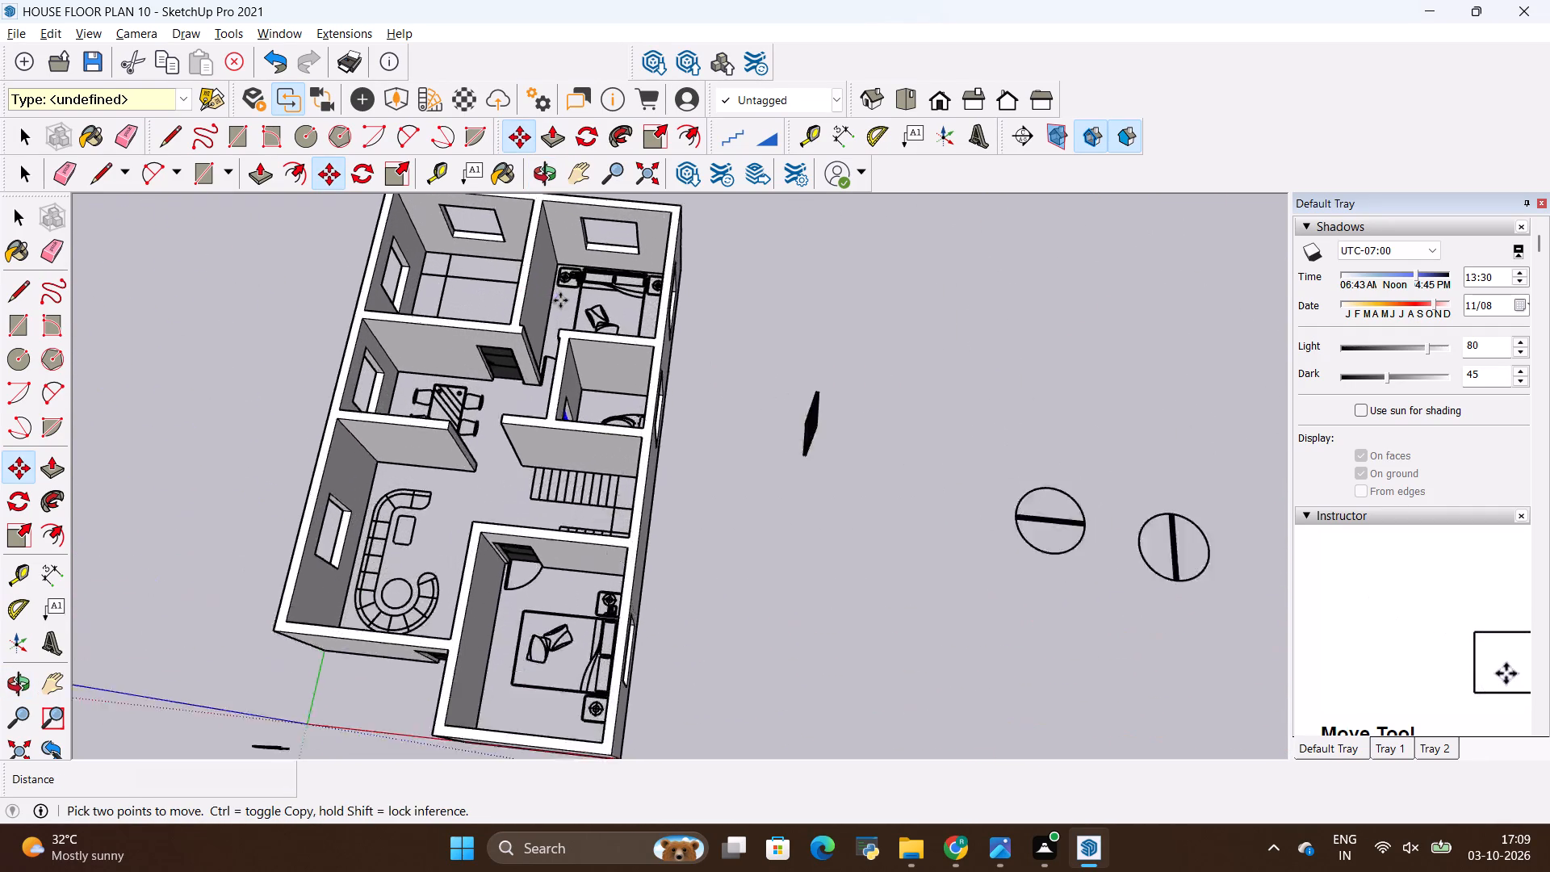
scroll(560, 300, up, 6)
middle_drag(513, 399, 669, 235)
middle_drag(416, 453, 571, 505)
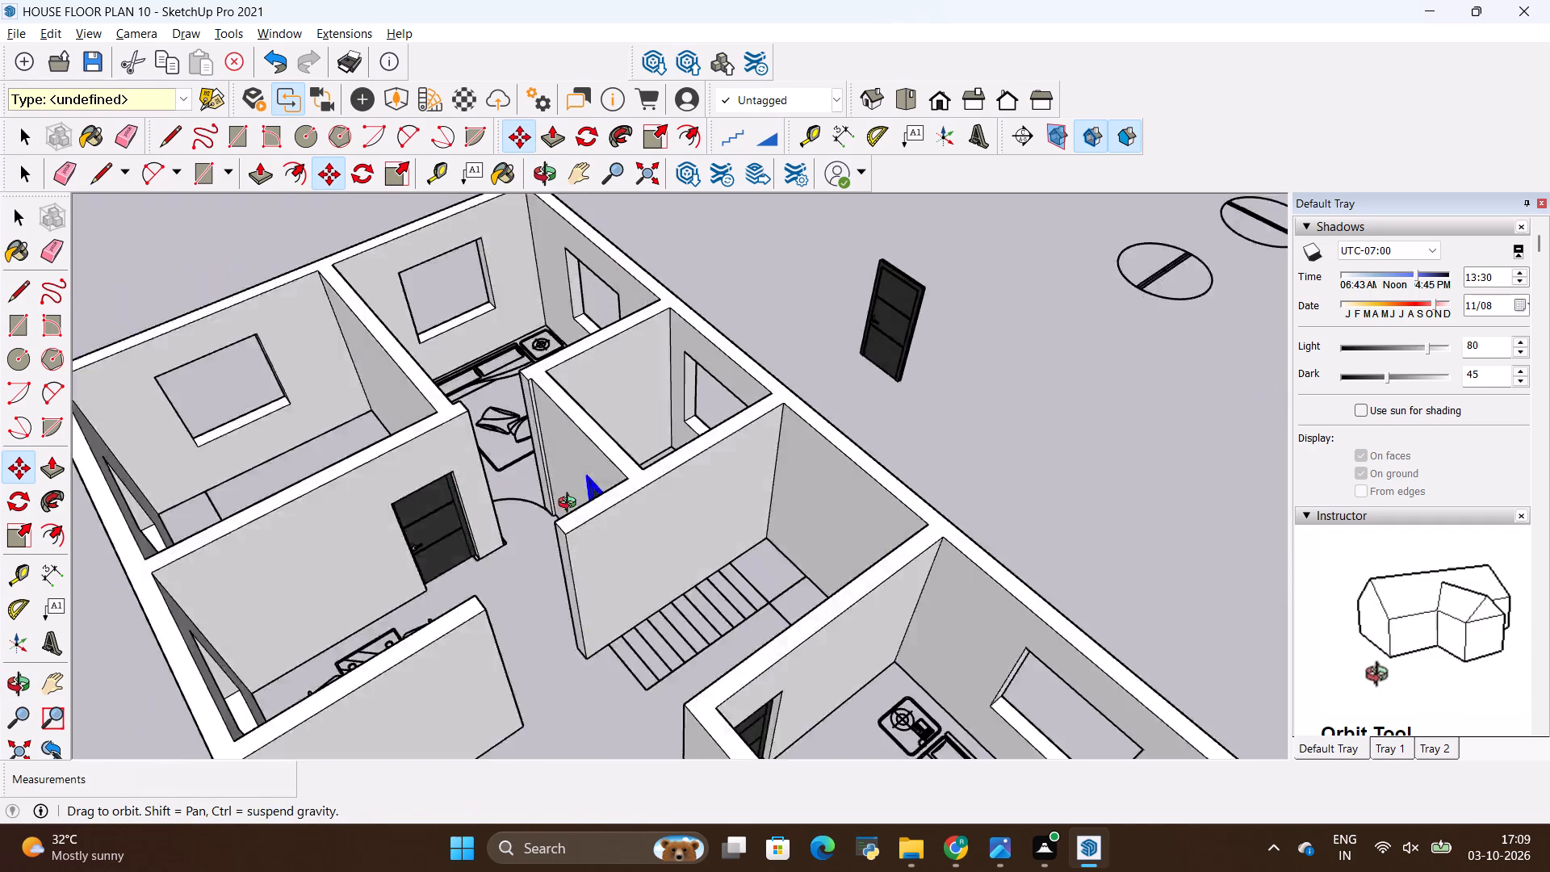
middle_drag(571, 505, 784, 476)
scroll(619, 456, up, 2)
scroll(491, 451, up, 2)
key(t)
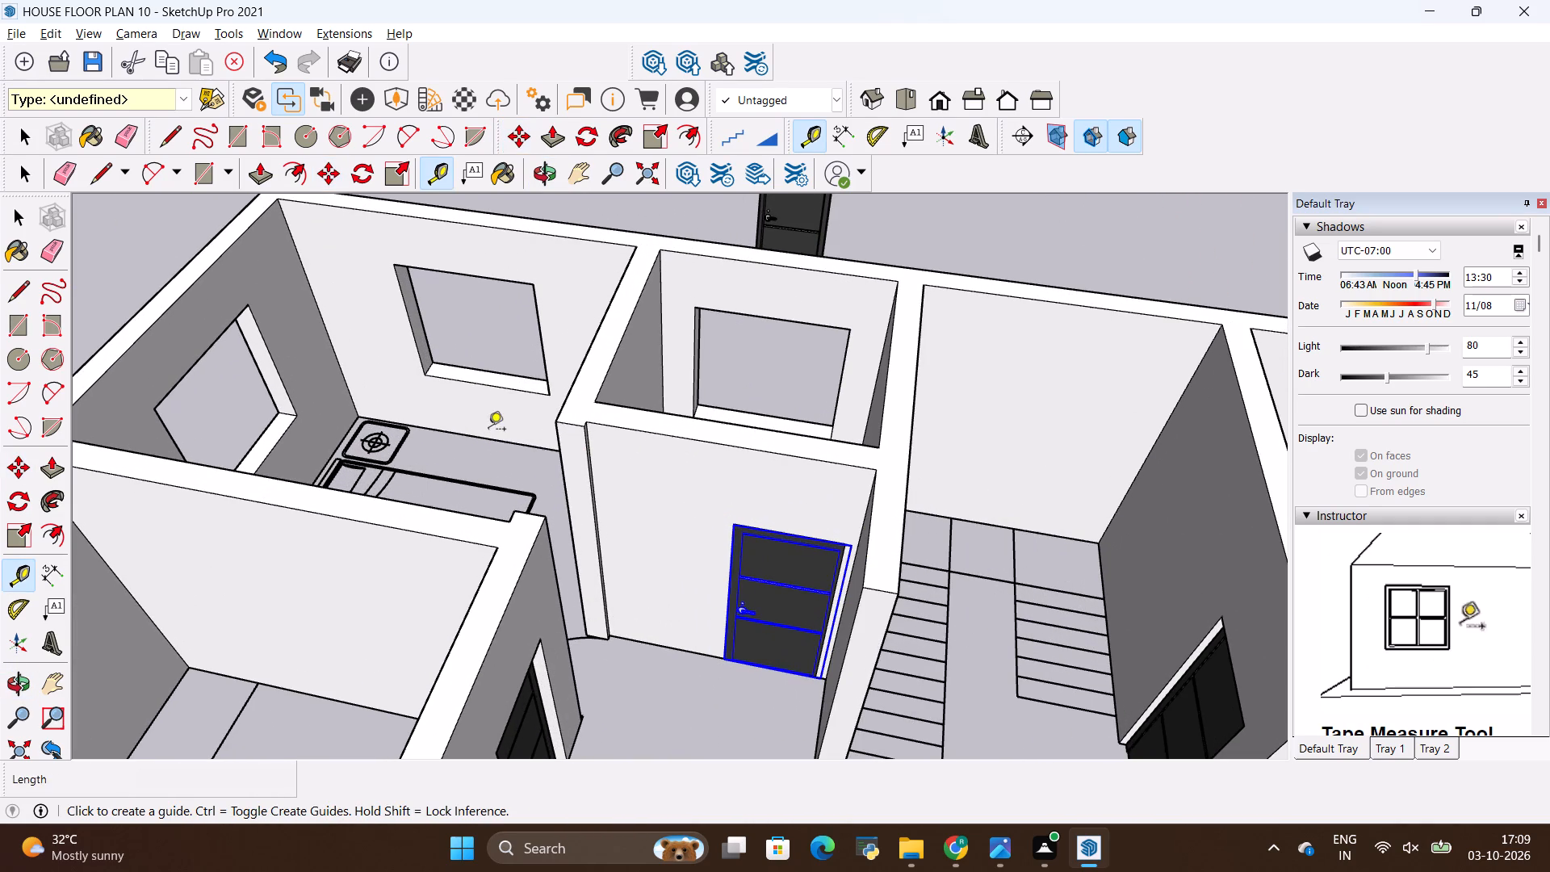
key(space)
scroll(562, 430, up, 5)
click(572, 414)
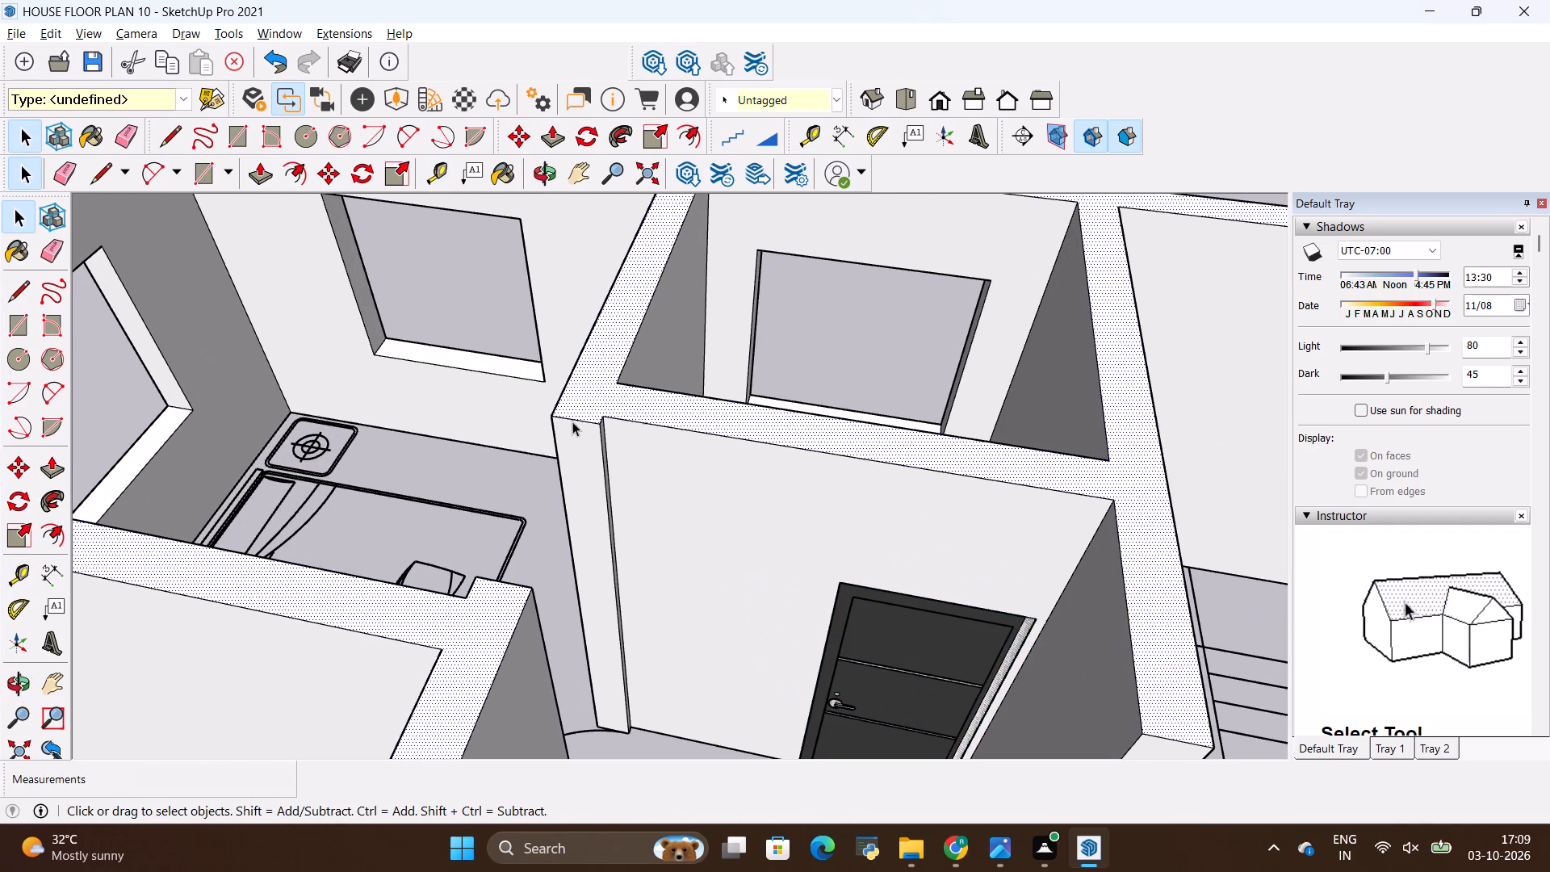
click(575, 418)
key(m)
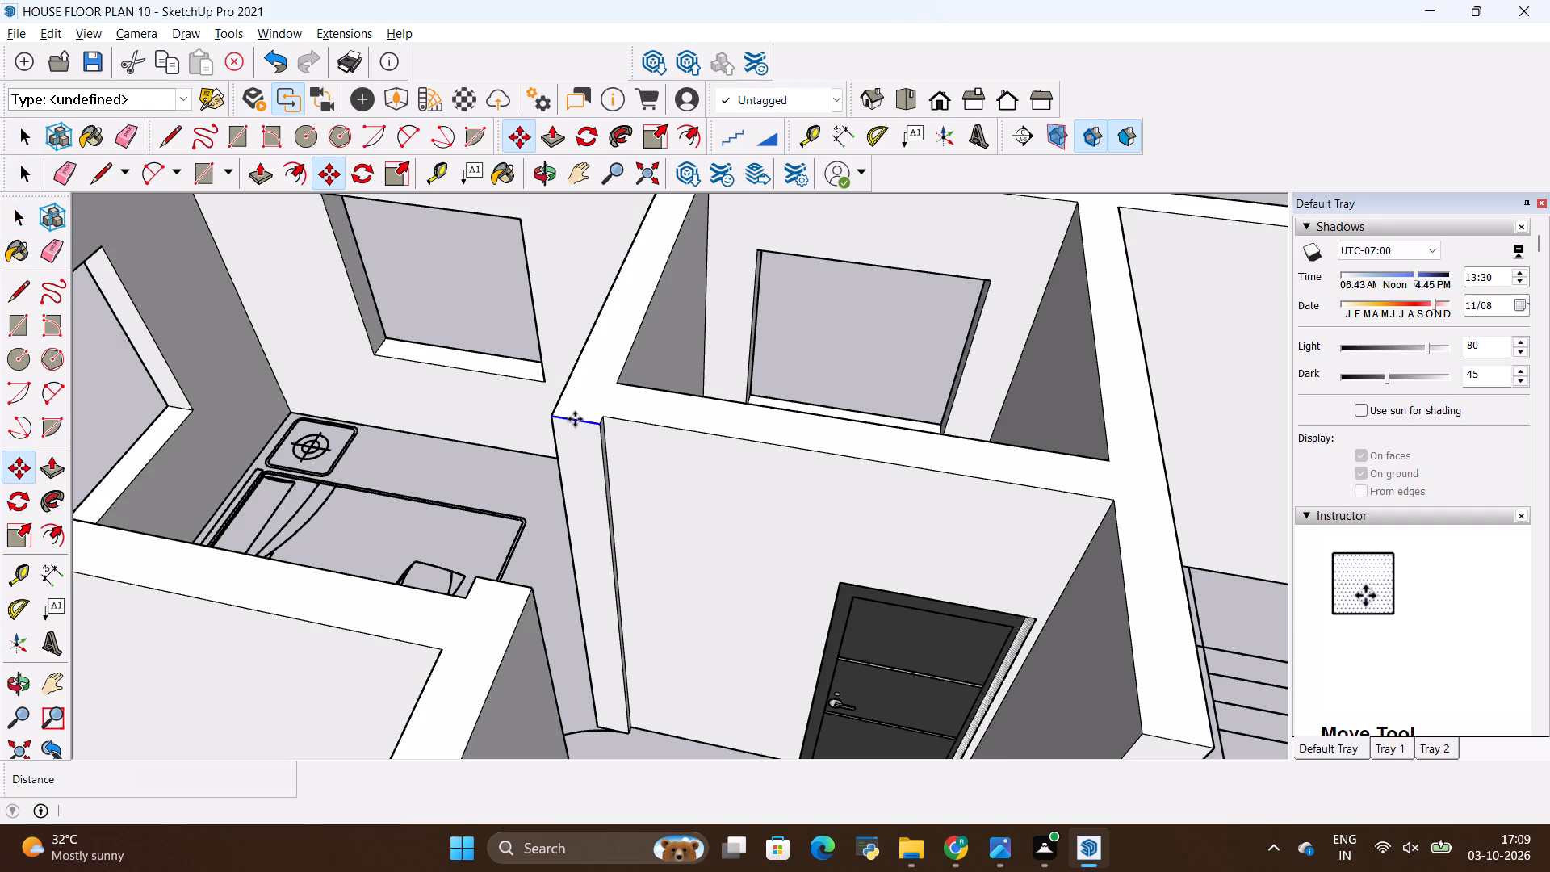
click(576, 413)
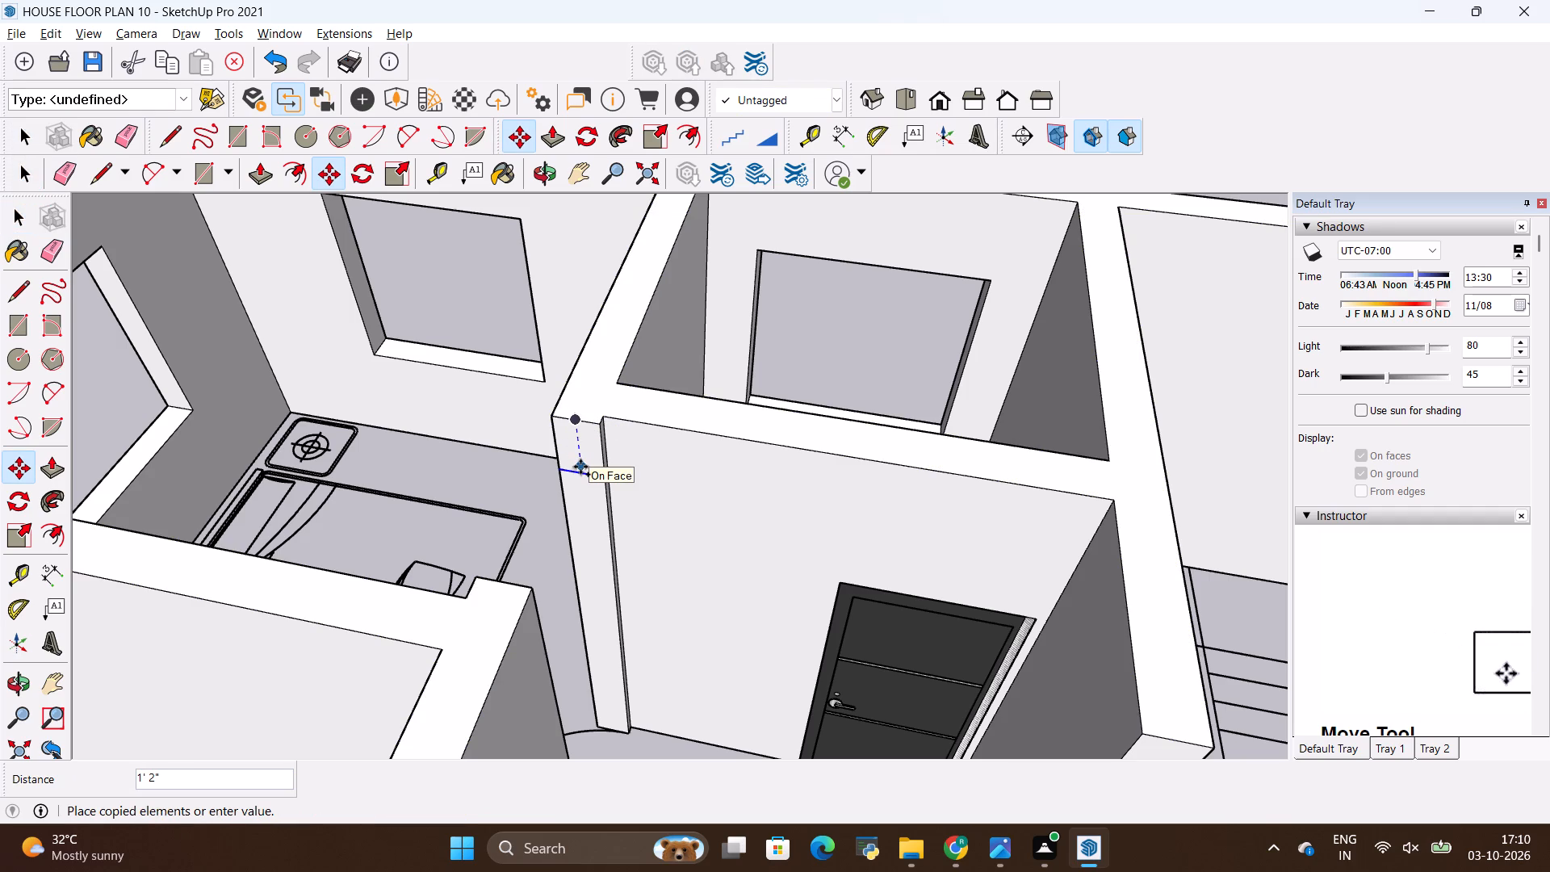
text(3')
key(Return)
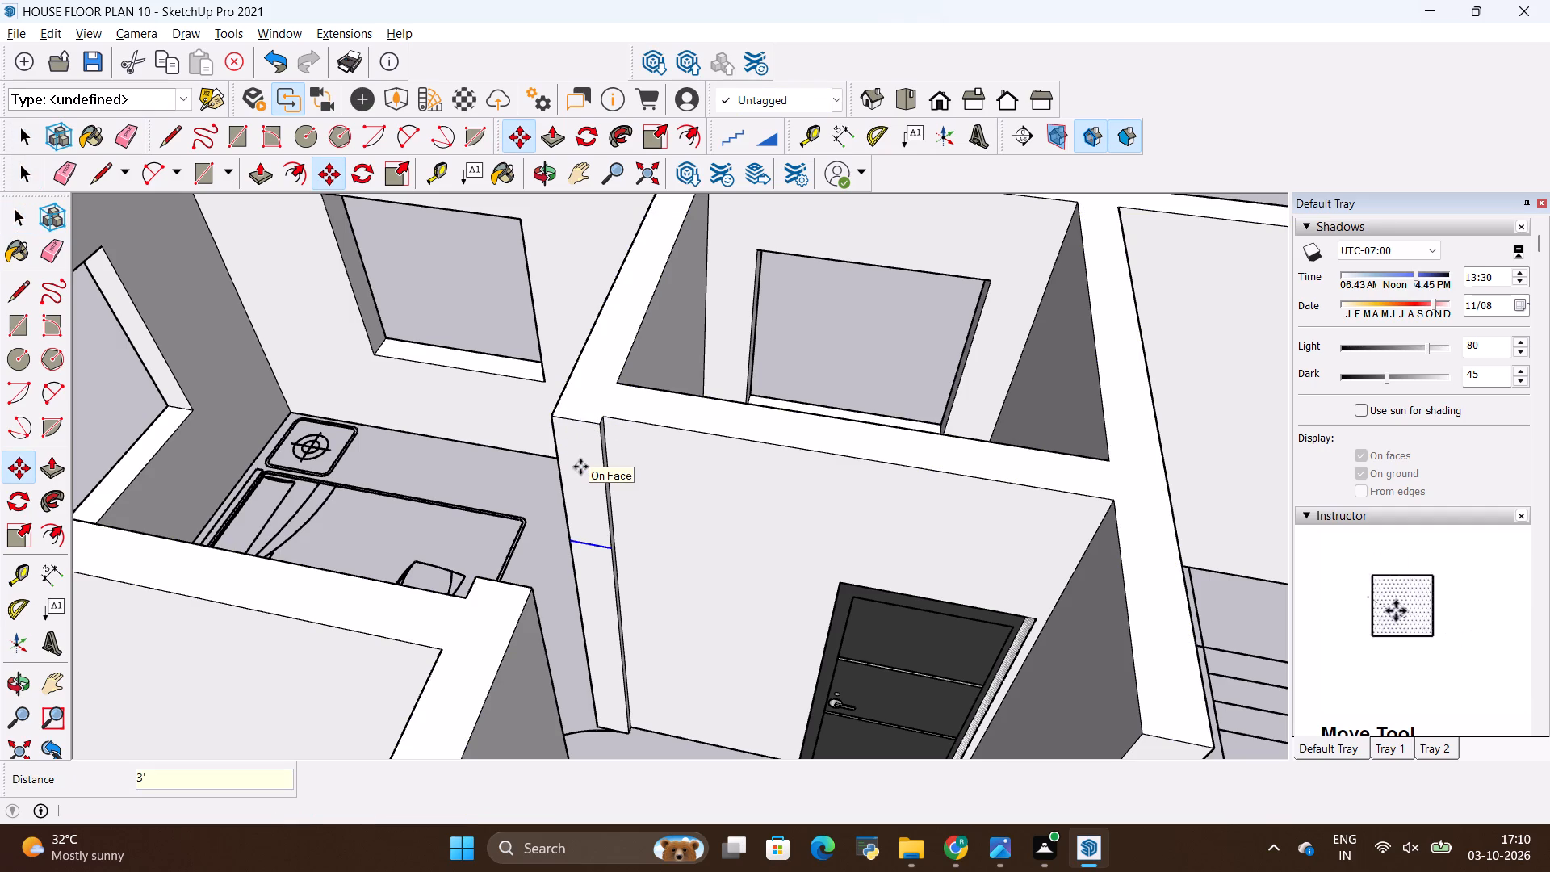
Push/Pull the upper face of that wall end 3' across the bedroom doorway to the opposite wall, forming a header.
key(p)
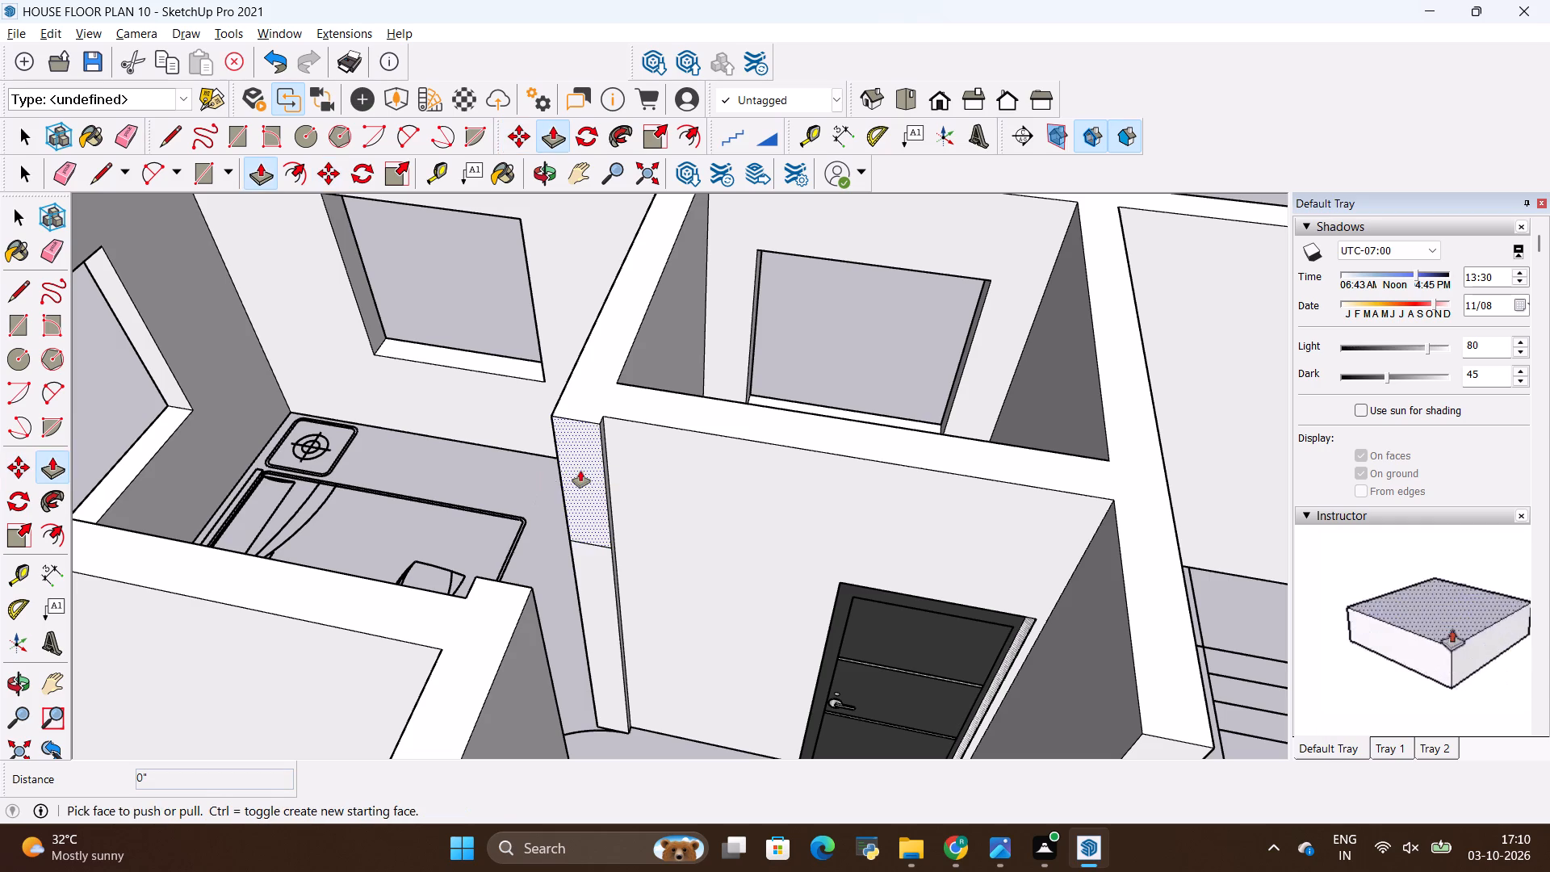
click(580, 471)
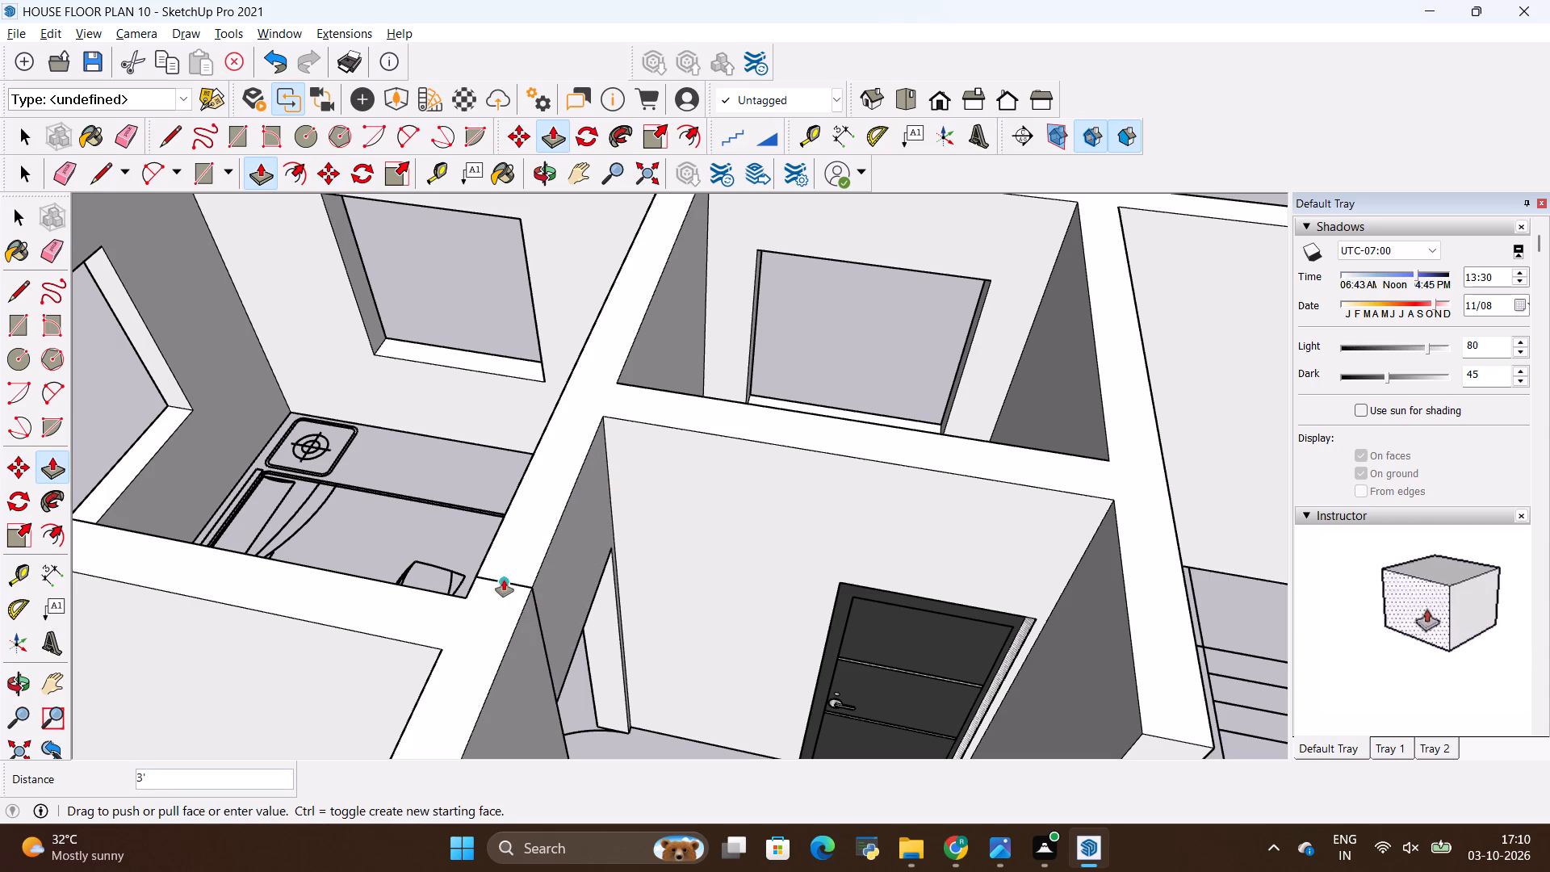
click(501, 580)
Erase the leftover seam edges on the top and both sides of the wall where the new doorway header joins.
scroll(502, 604, down, 4)
scroll(511, 619, up, 3)
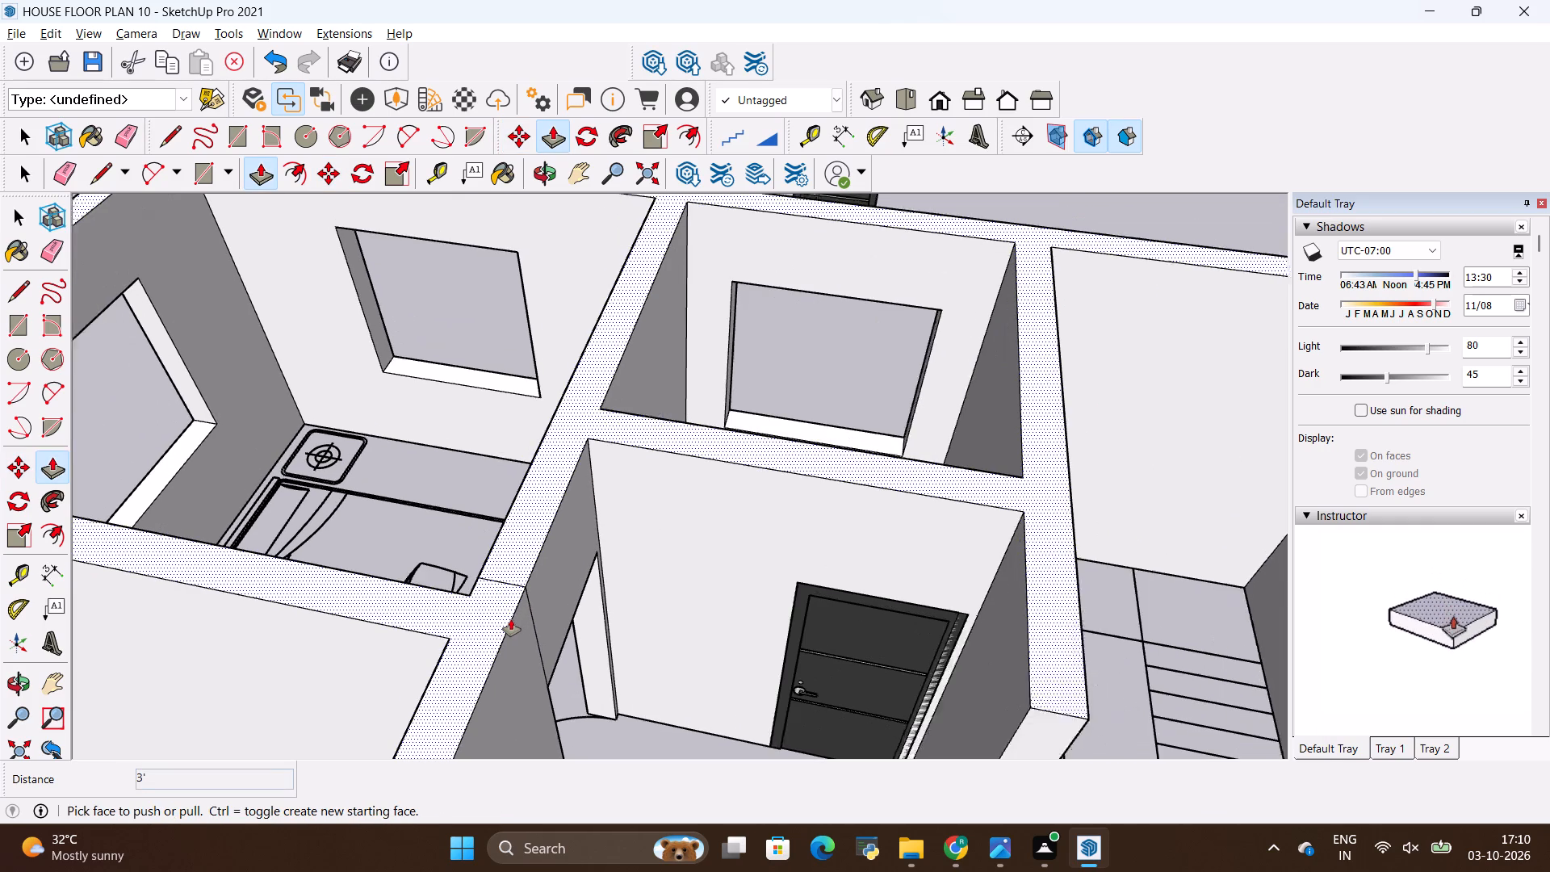
key(e)
drag(493, 564, 493, 582)
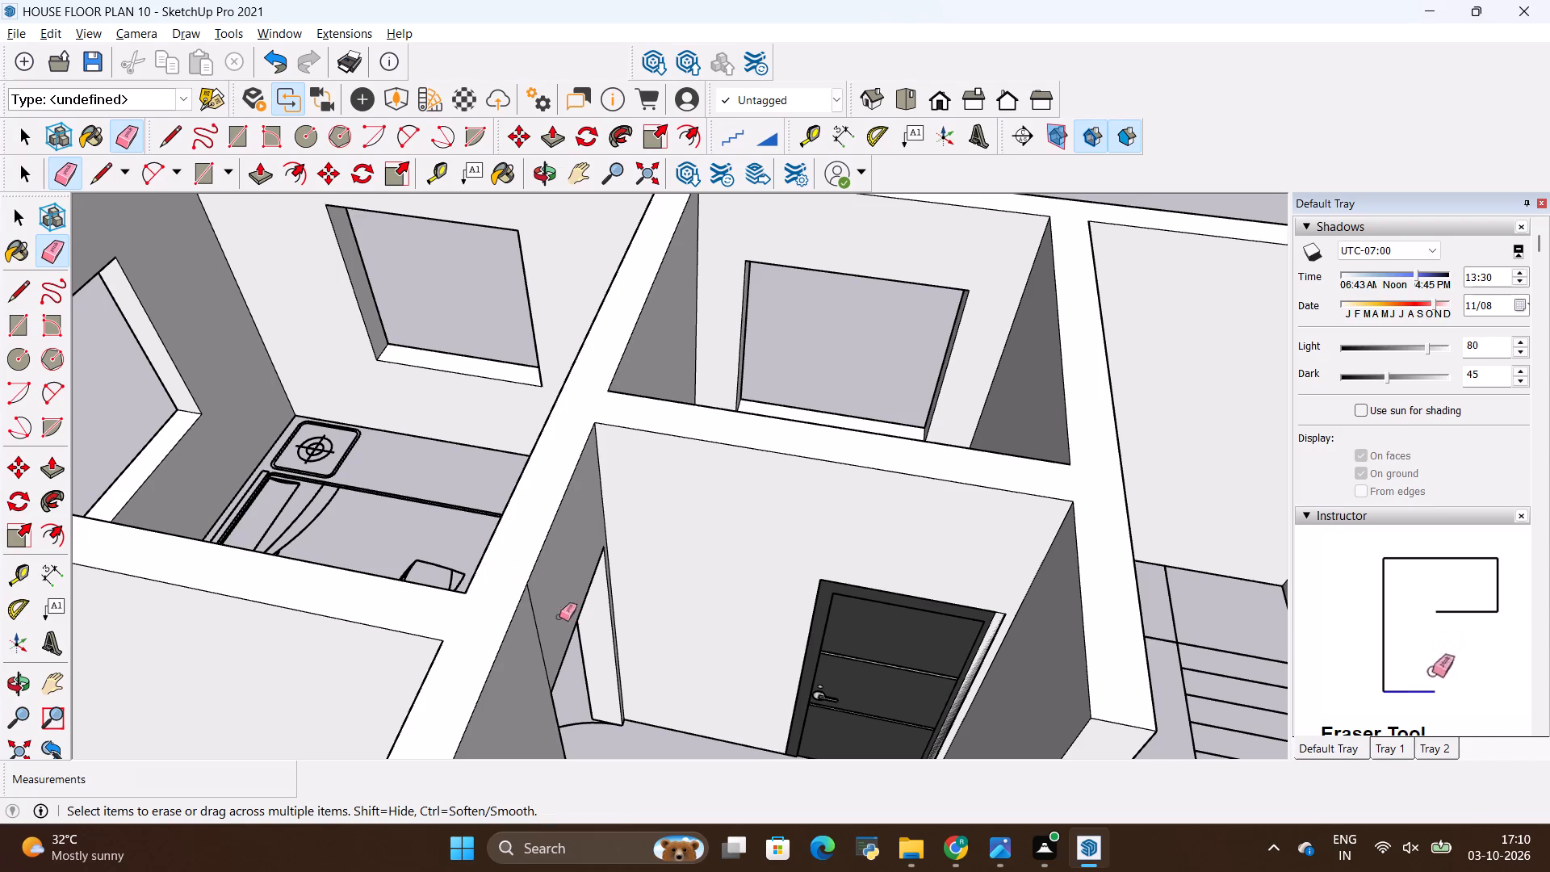
drag(549, 615, 533, 660)
scroll(363, 554, down, 5)
middle_drag(308, 578, 928, 569)
scroll(338, 603, up, 1)
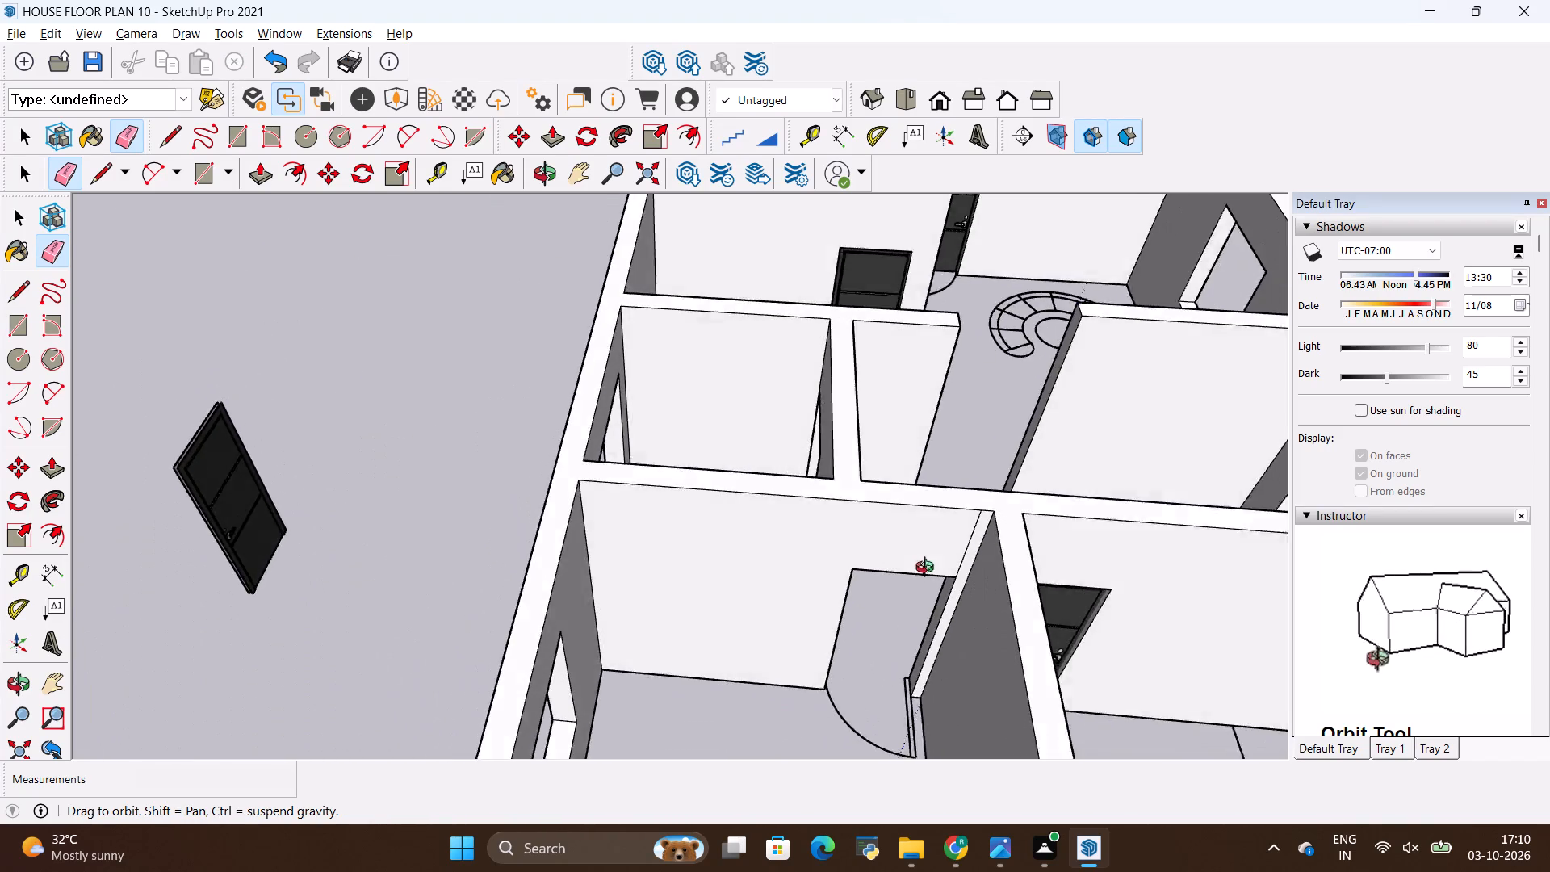
middle_drag(928, 569, 933, 563)
scroll(967, 542, up, 7)
drag(983, 533, 965, 538)
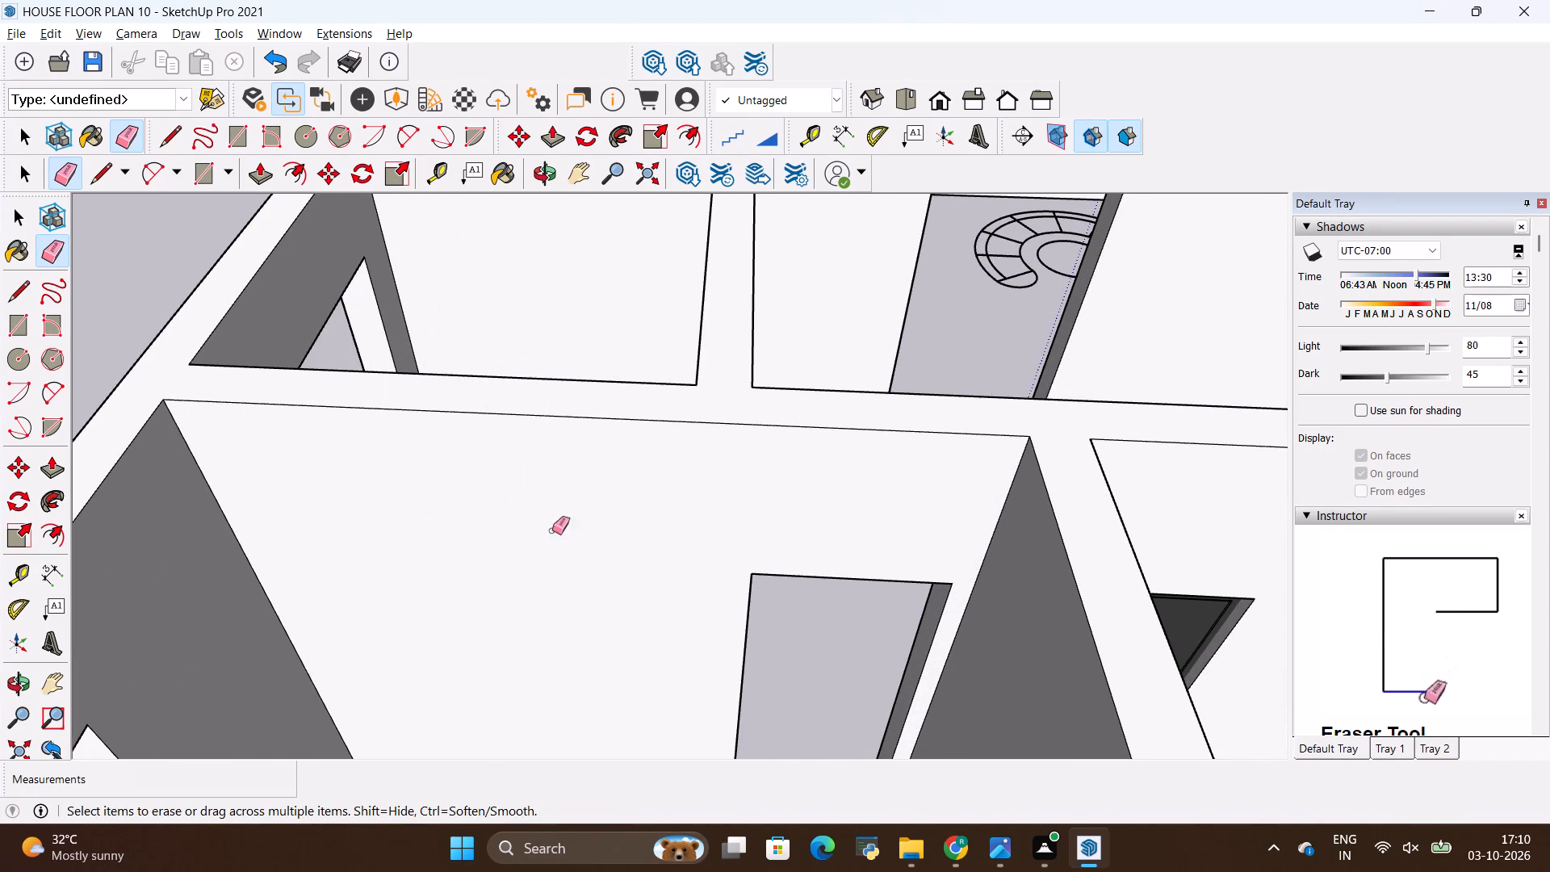
scroll(346, 528, down, 19)
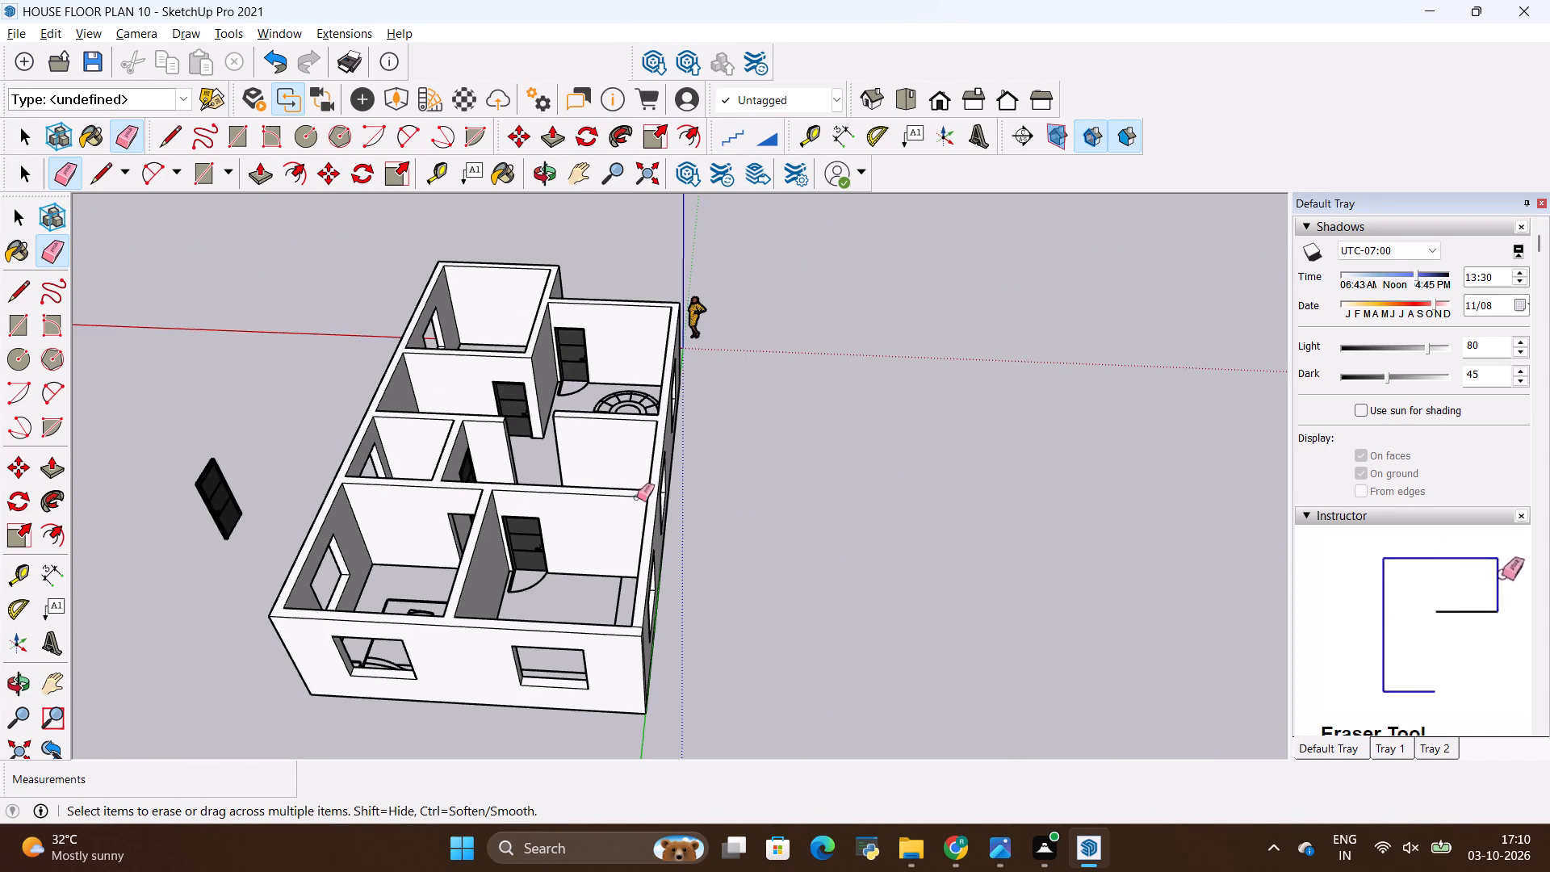
key(space)
click(699, 504)
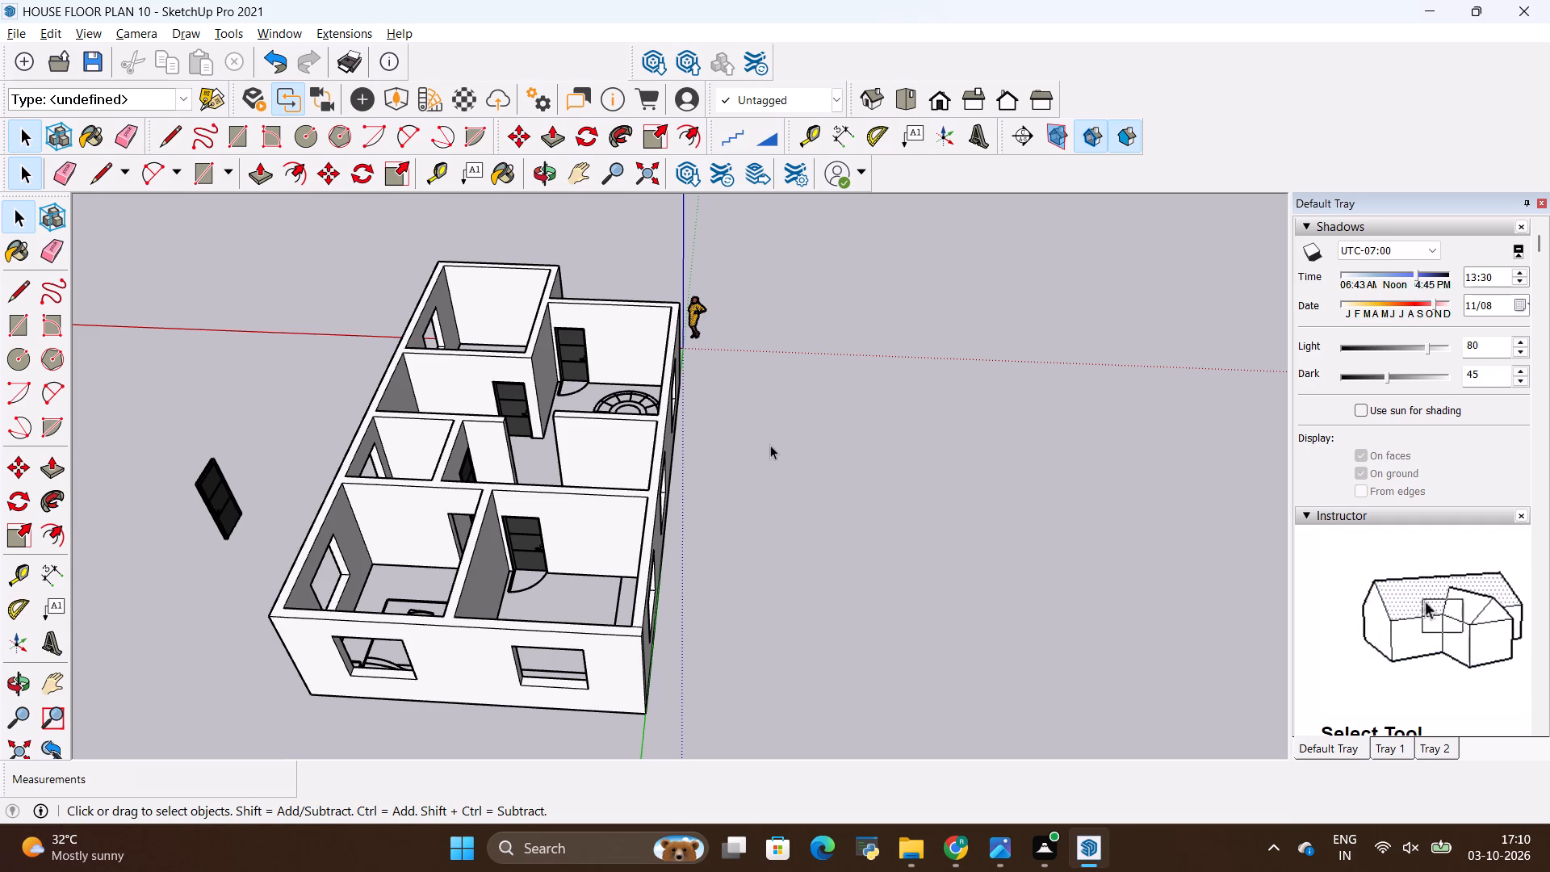
Import the Janela window model from the ALL 3D WAREHOUSE ITEMS folder and place it on open ground beside the house.
scroll(772, 437, down, 2)
scroll(579, 448, up, 3)
scroll(374, 454, down, 3)
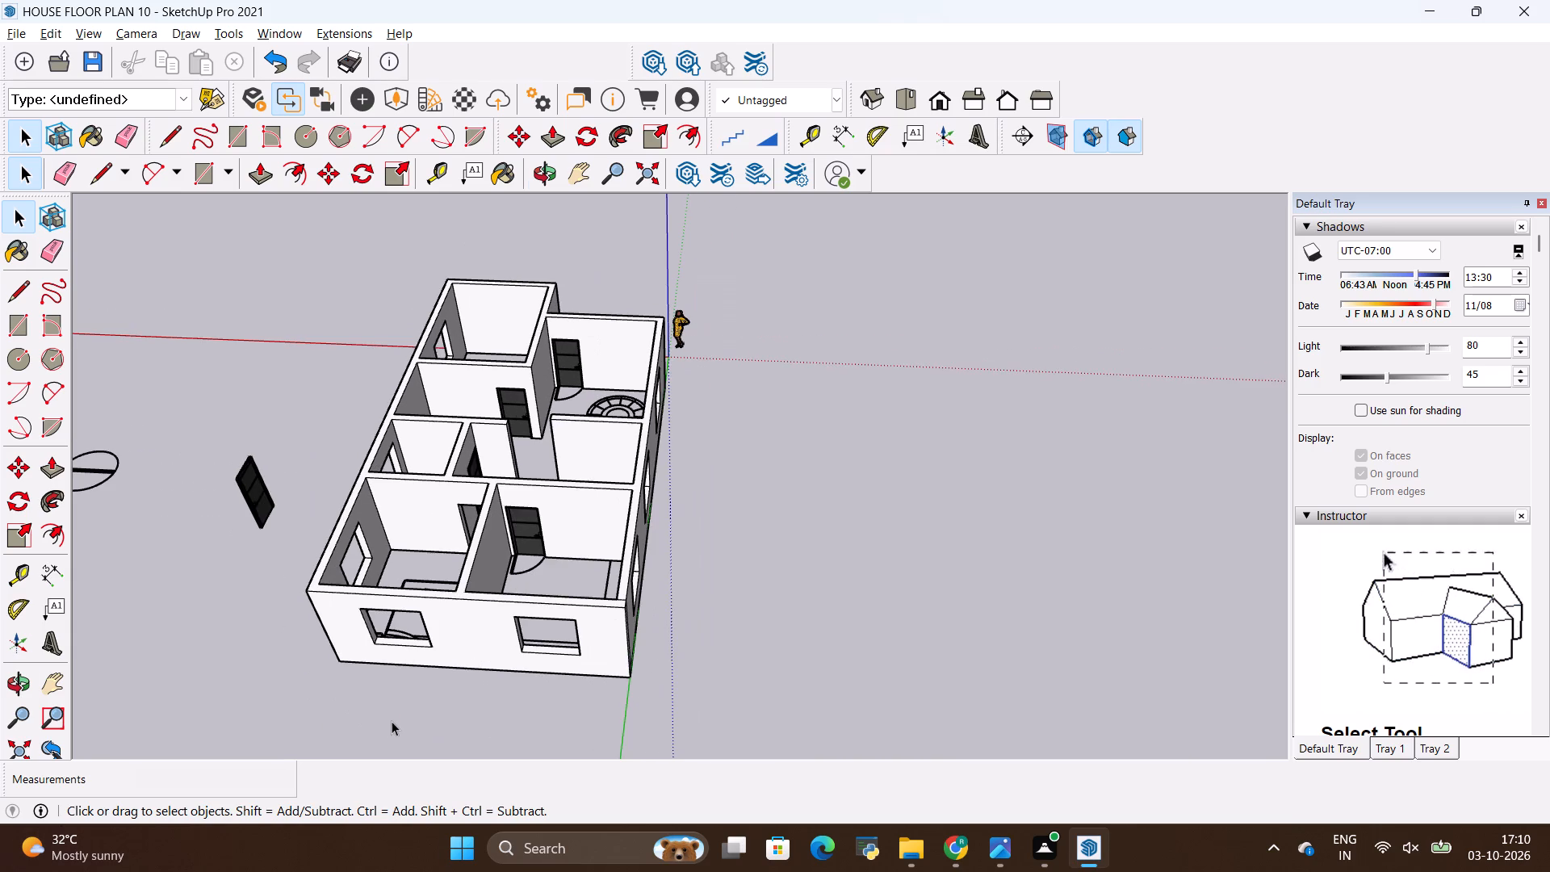
middle_drag(392, 720, 457, 622)
scroll(467, 582, down, 1)
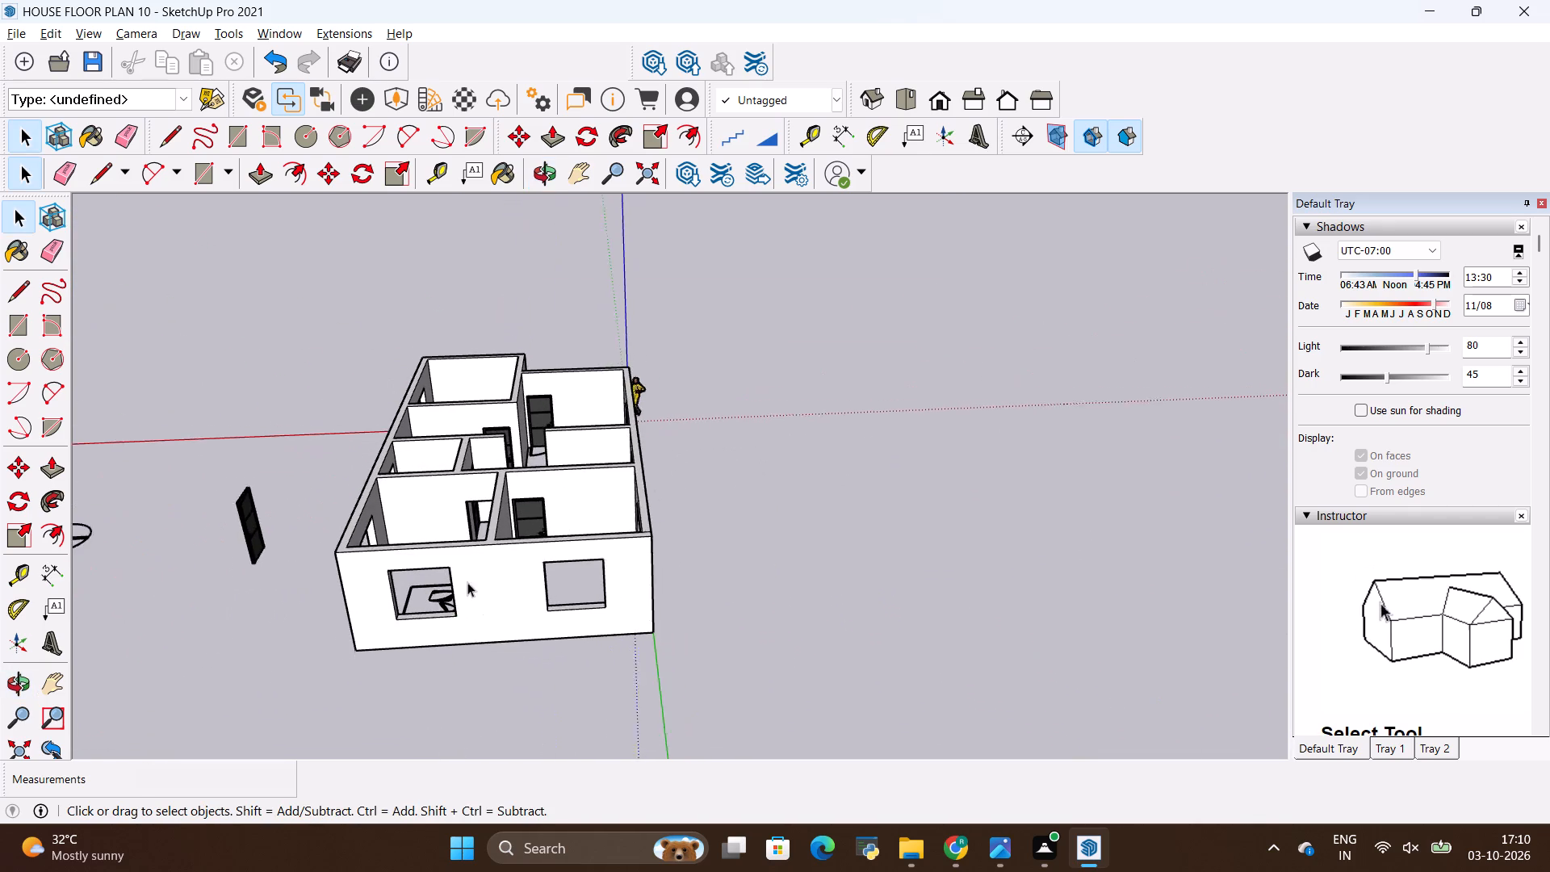
scroll(467, 582, down, 1)
scroll(350, 547, up, 4)
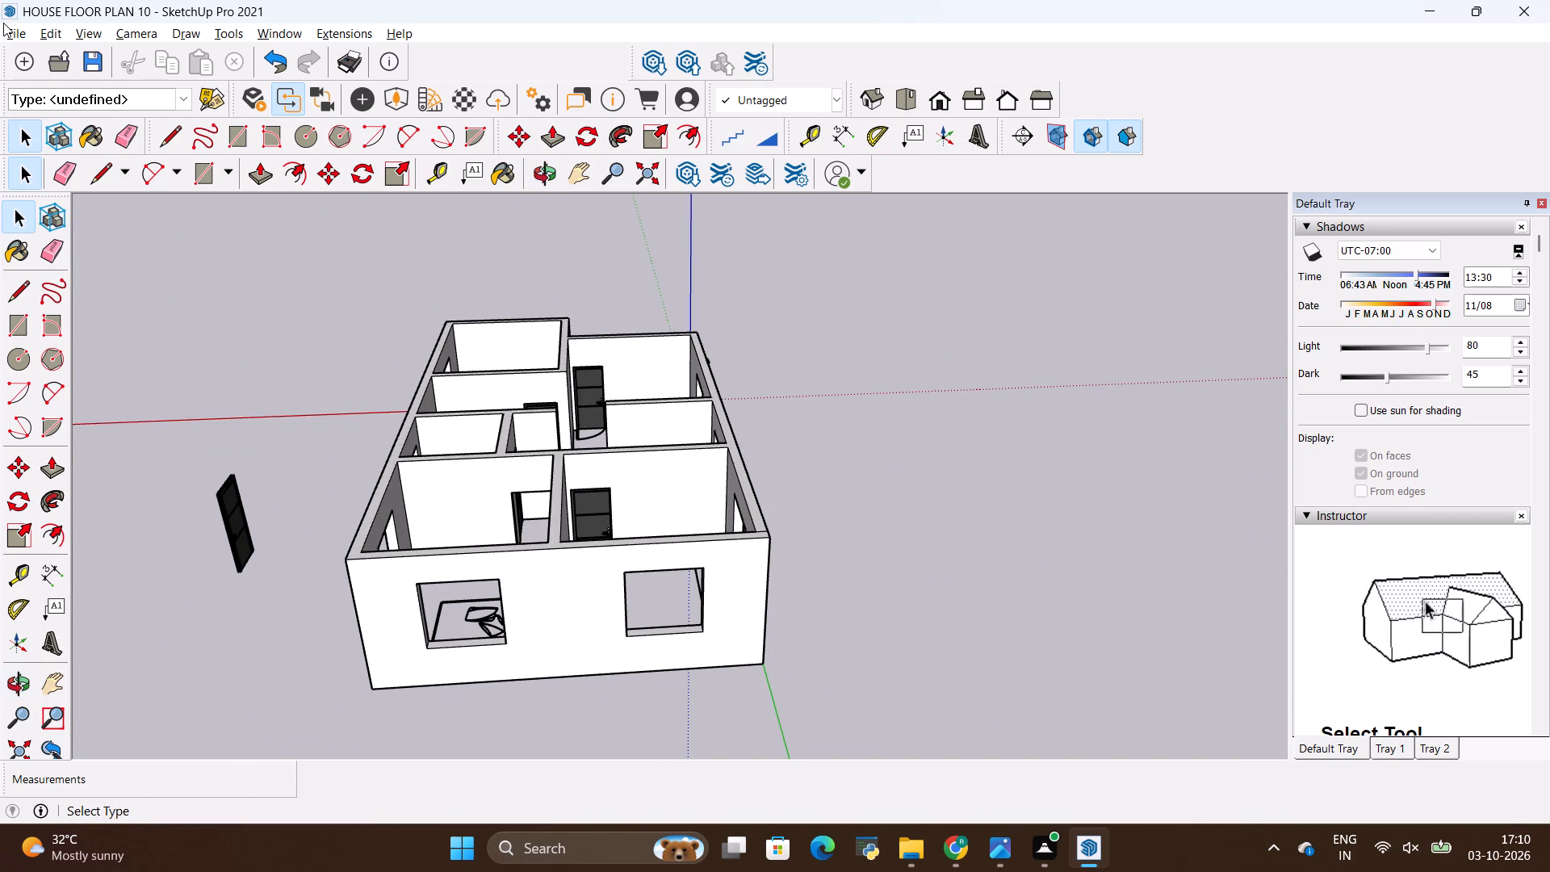
click(10, 31)
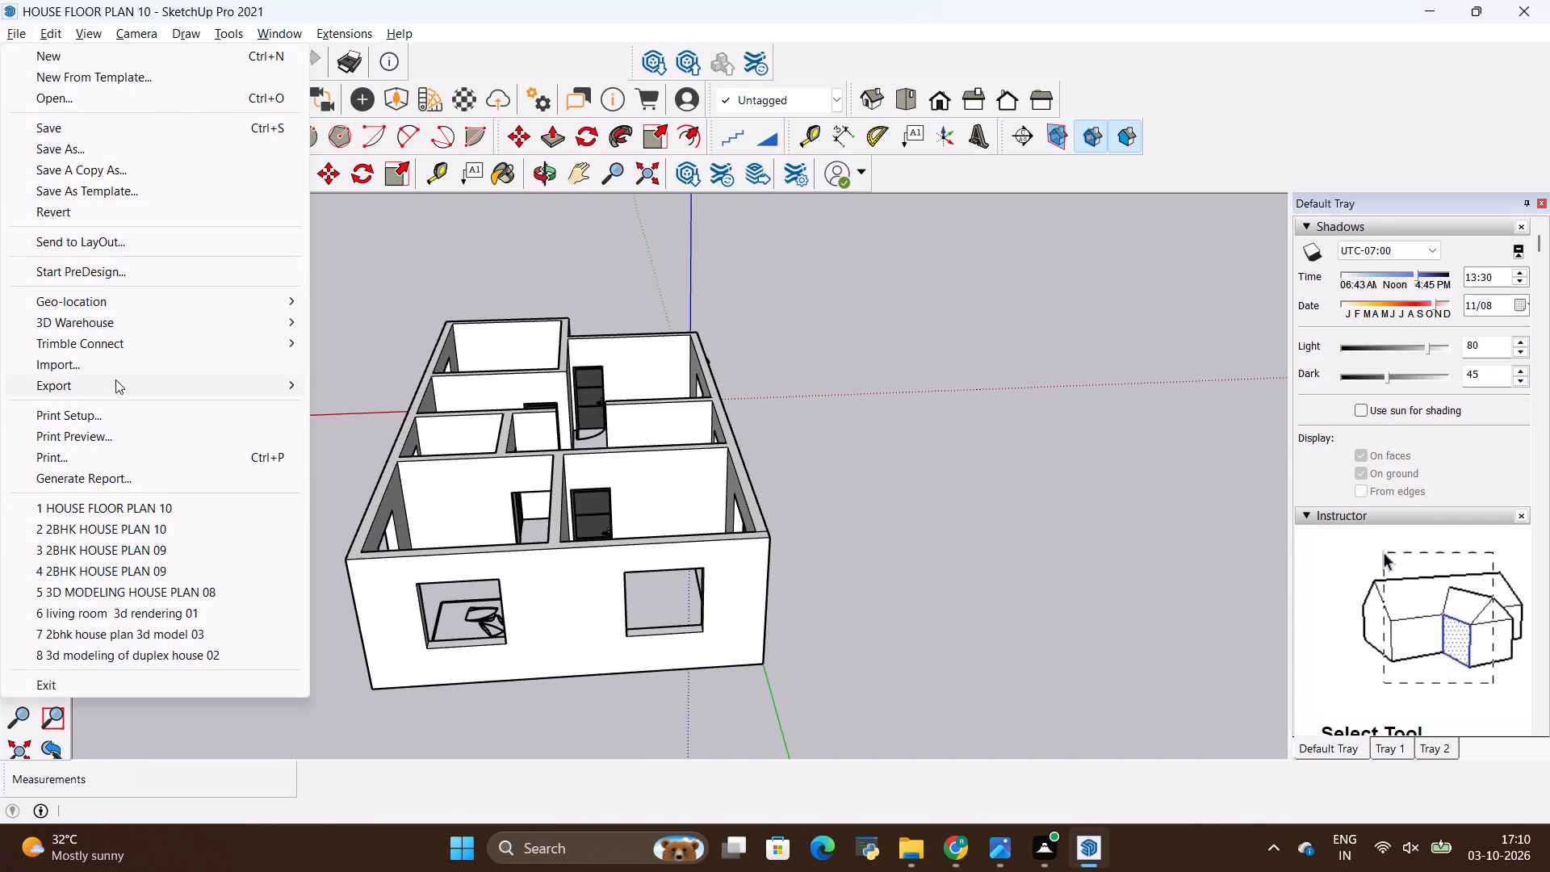
click(105, 369)
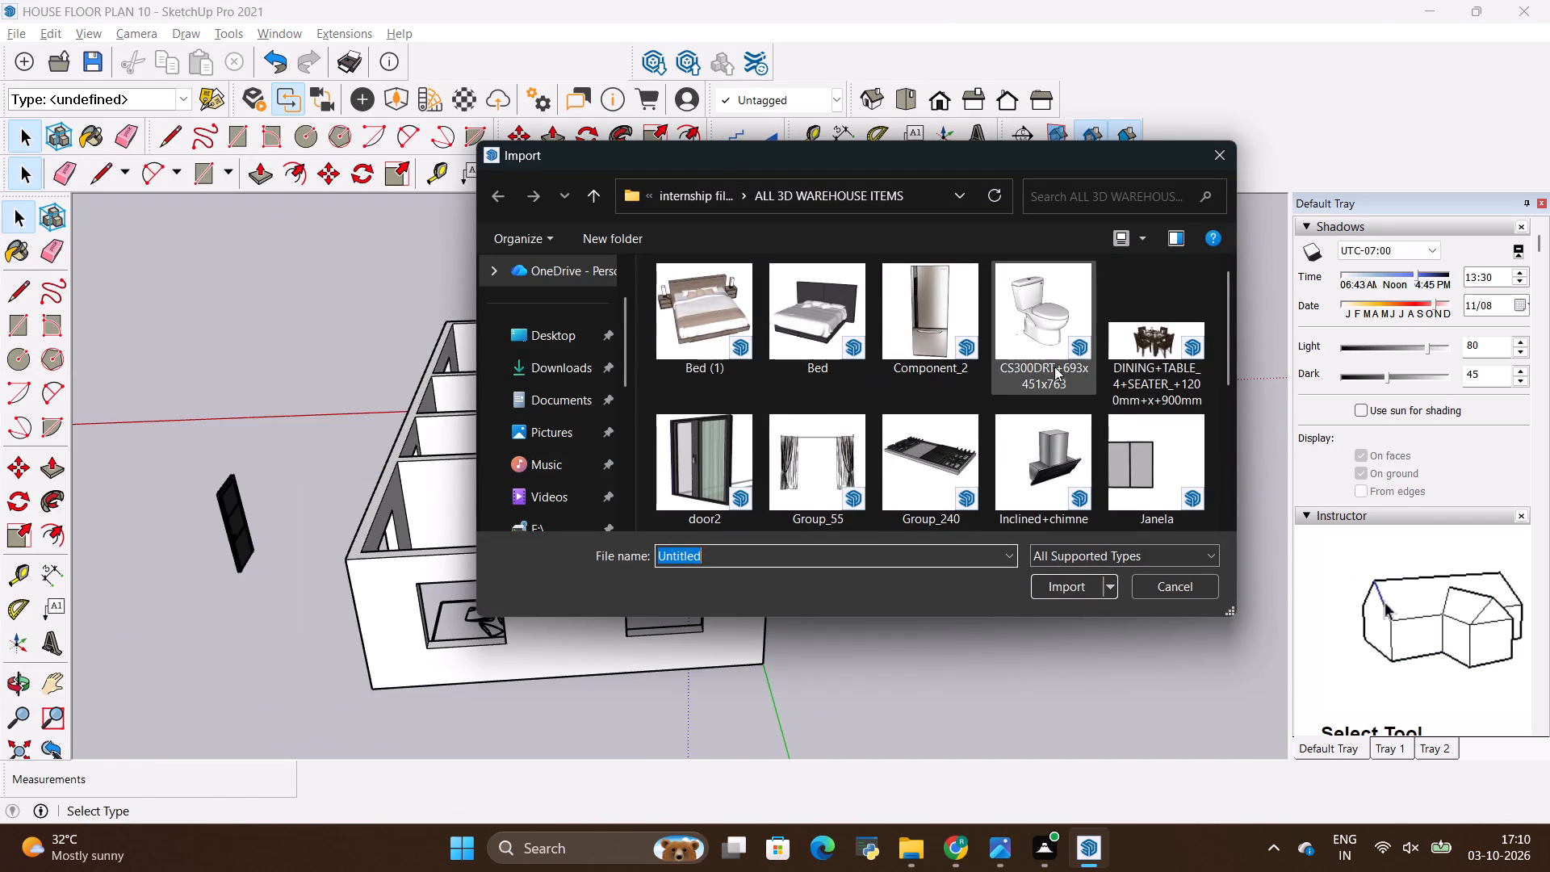
scroll(1055, 366, down, 3)
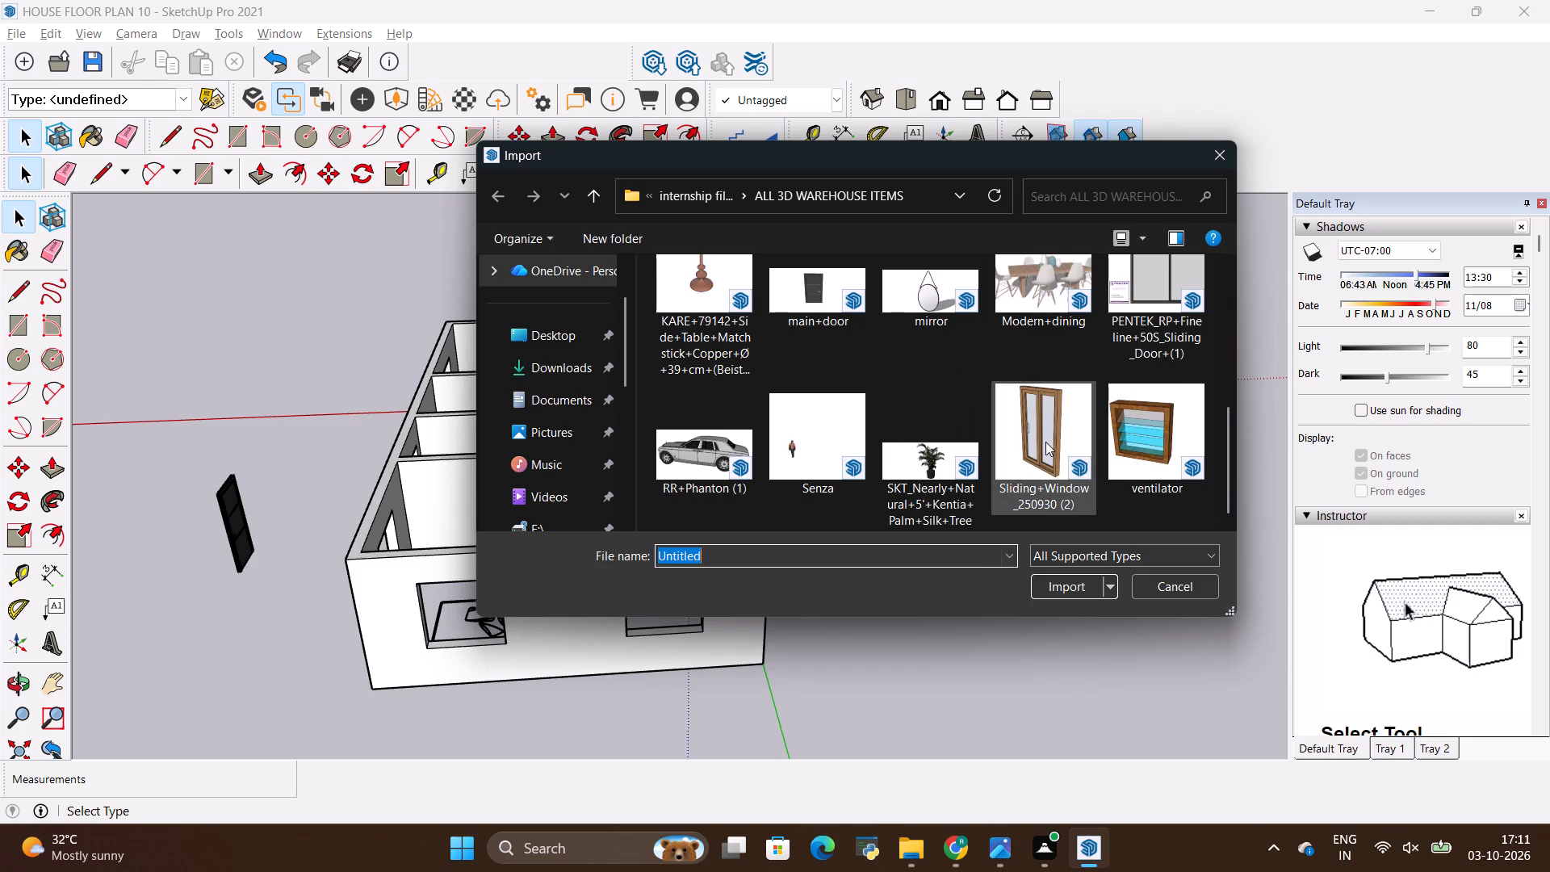
scroll(1076, 433, down, 1)
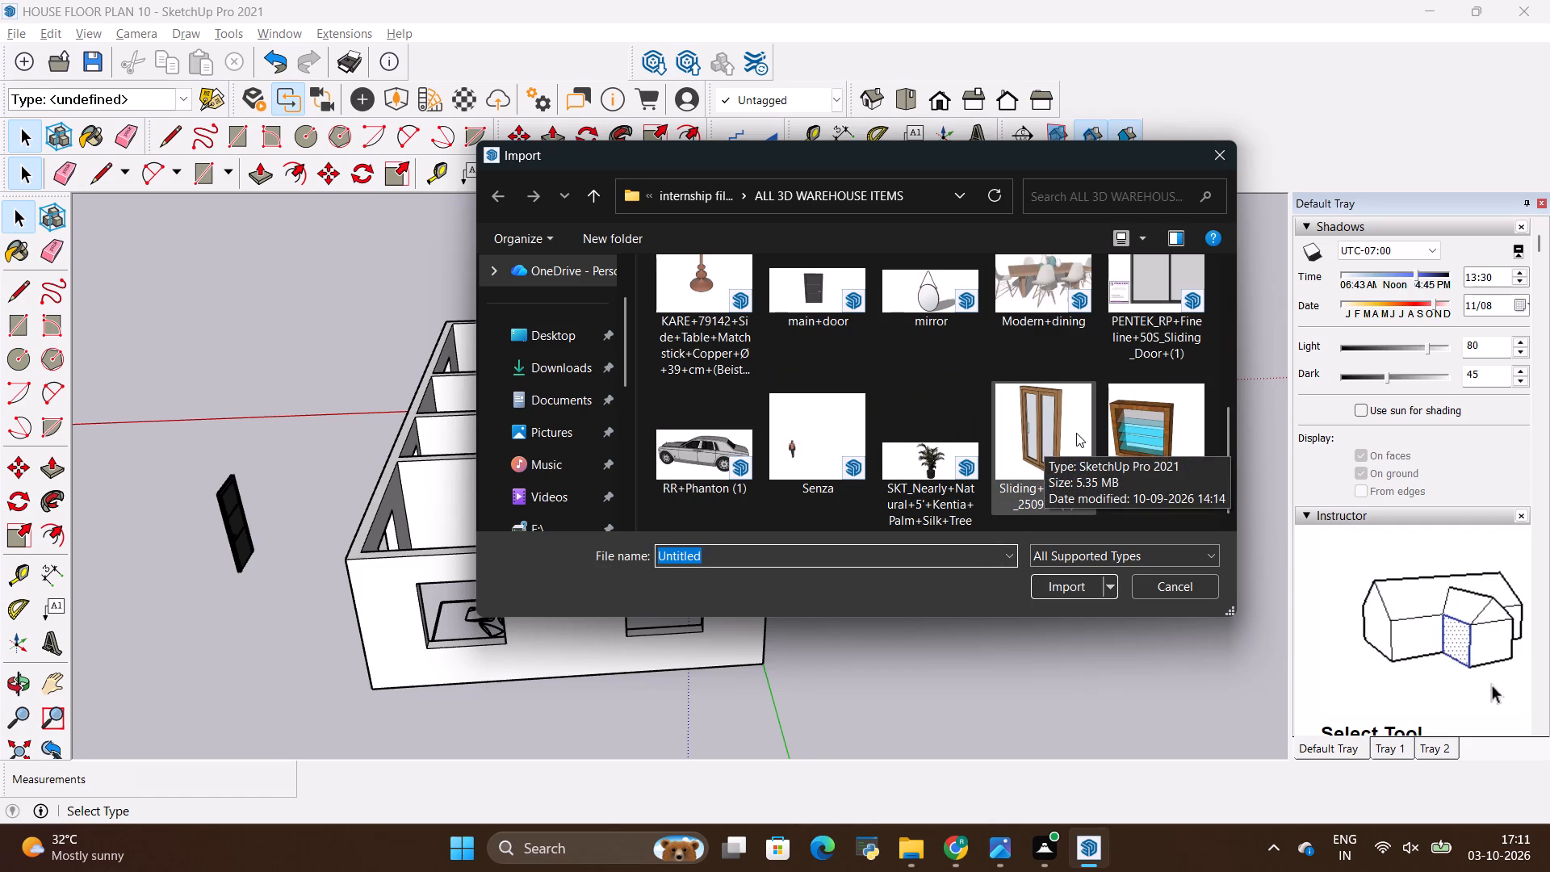
scroll(1076, 433, down, 3)
scroll(1010, 396, up, 2)
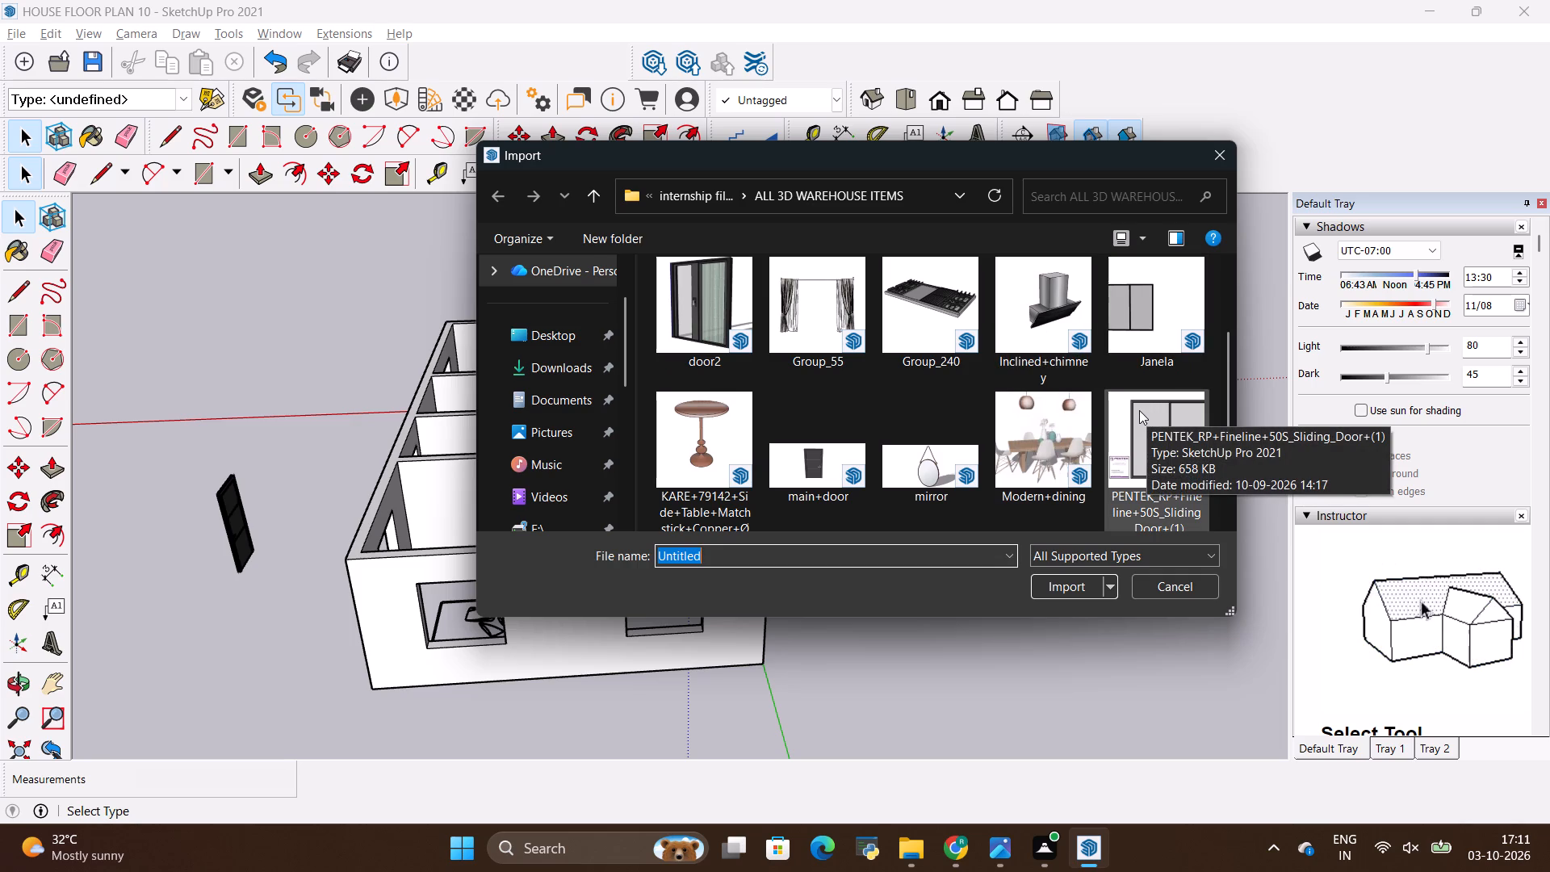
click(1129, 321)
click(1076, 593)
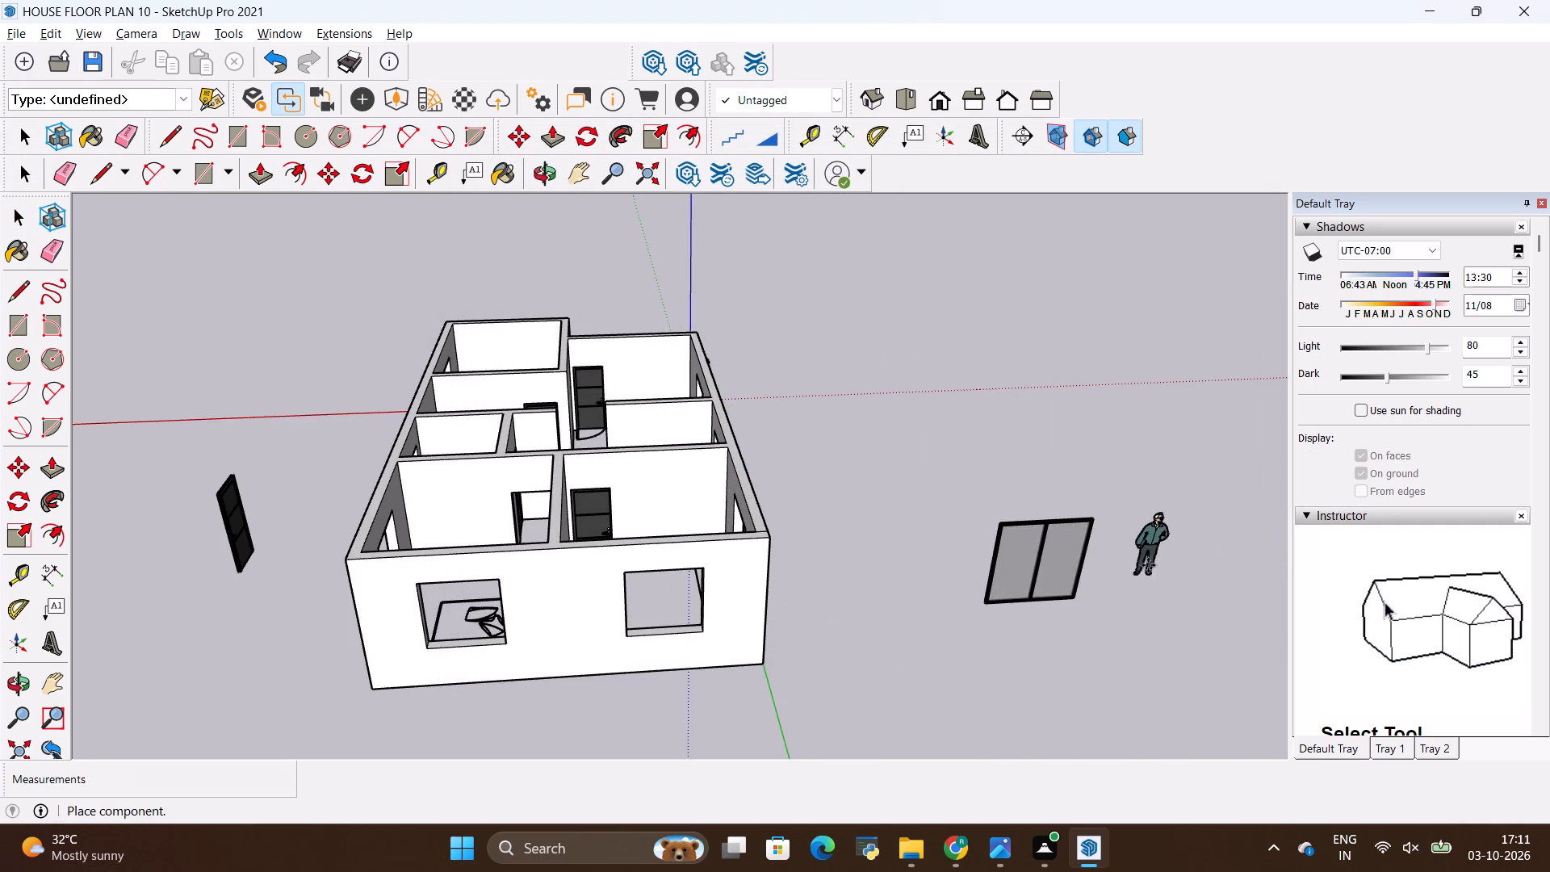
click(1146, 565)
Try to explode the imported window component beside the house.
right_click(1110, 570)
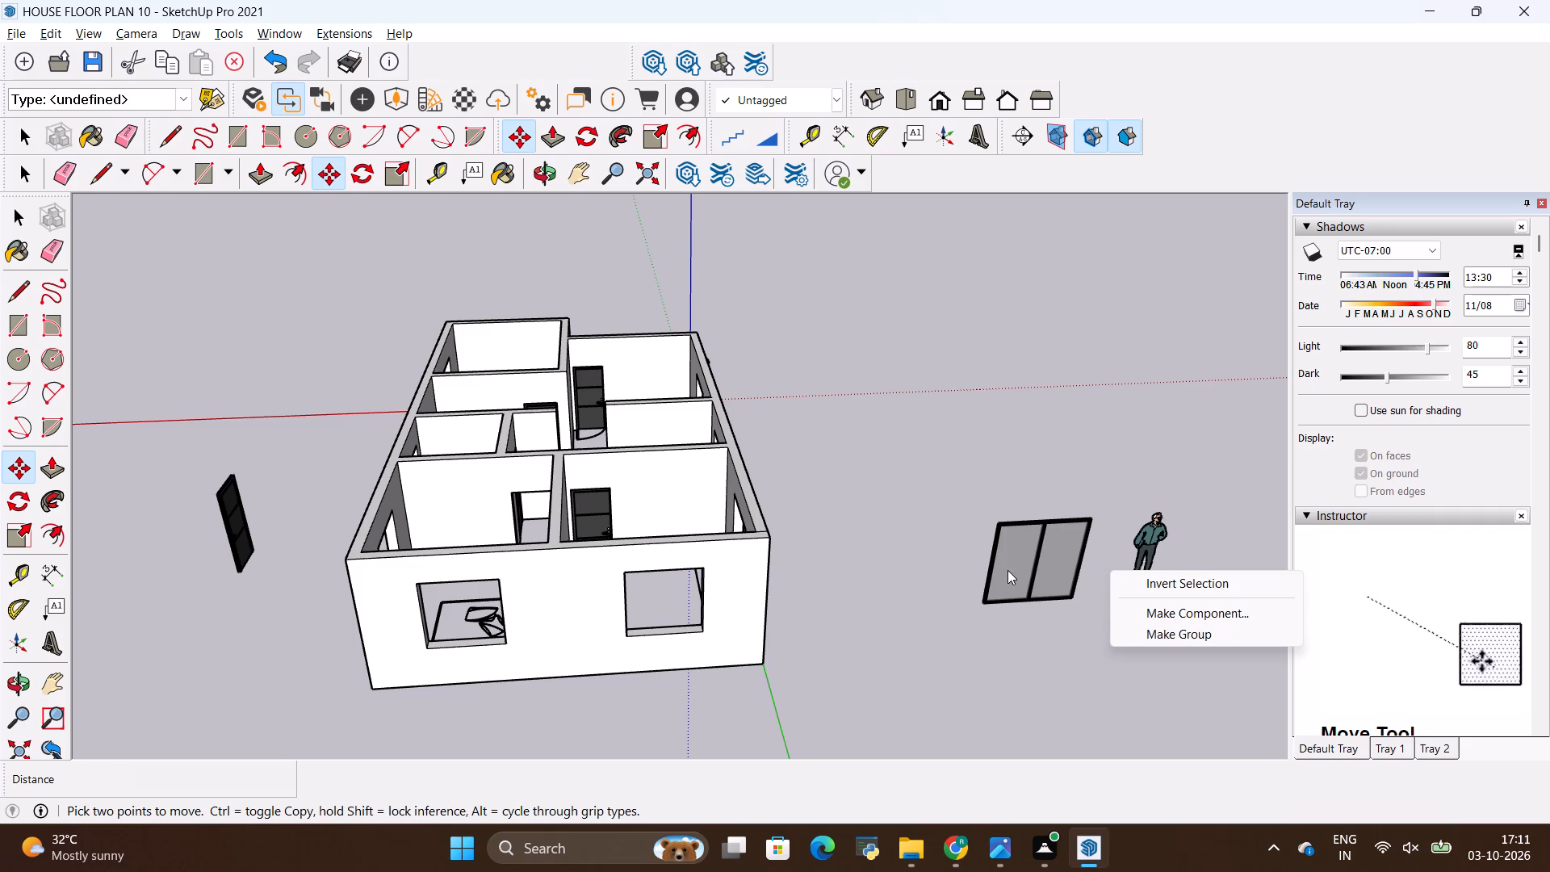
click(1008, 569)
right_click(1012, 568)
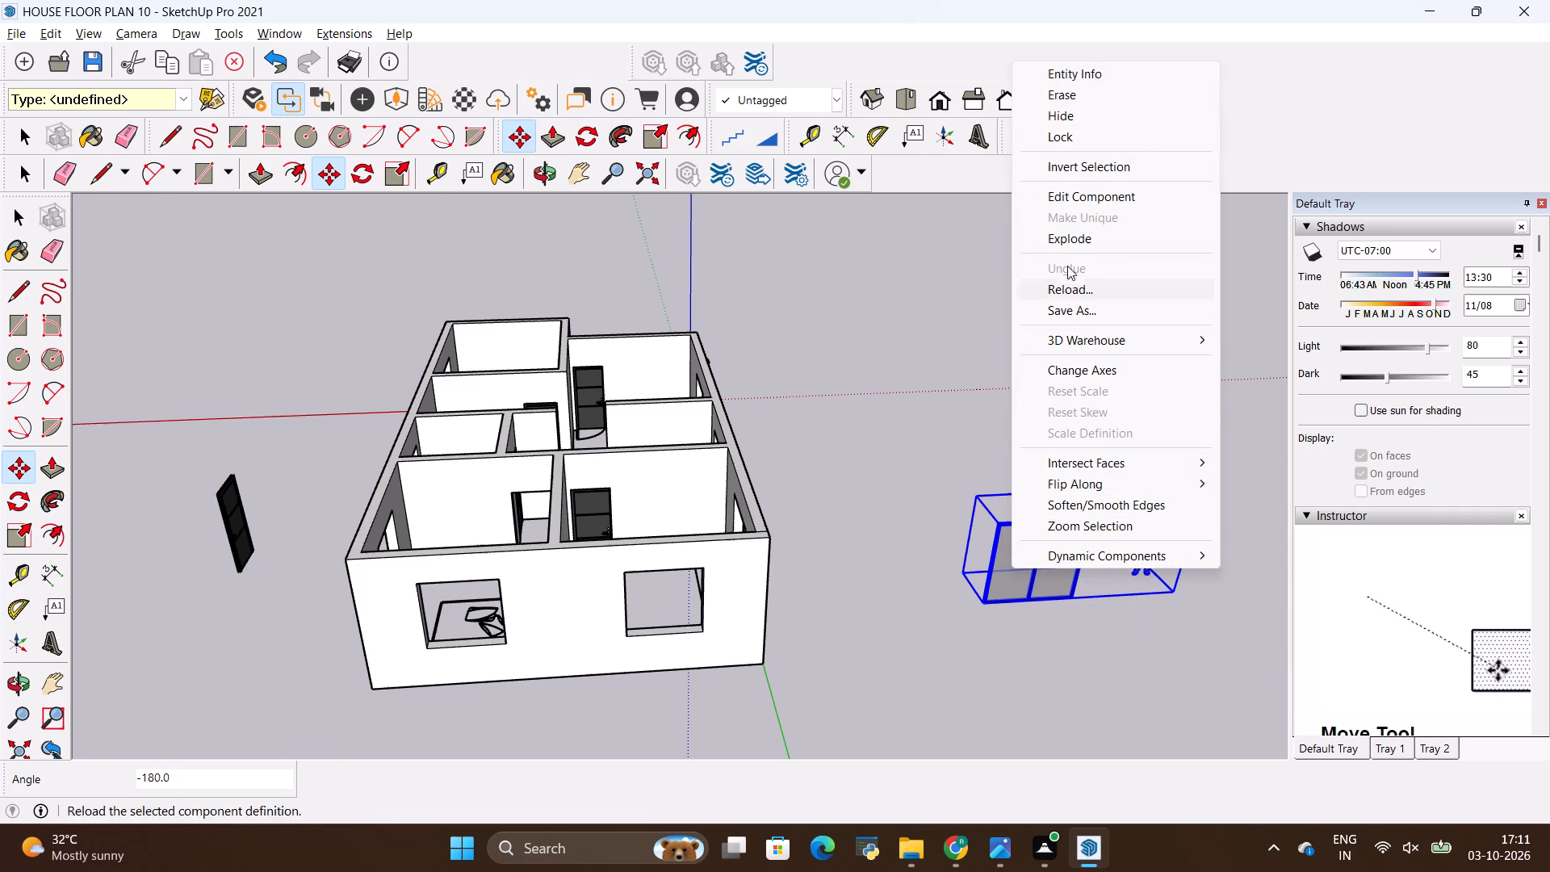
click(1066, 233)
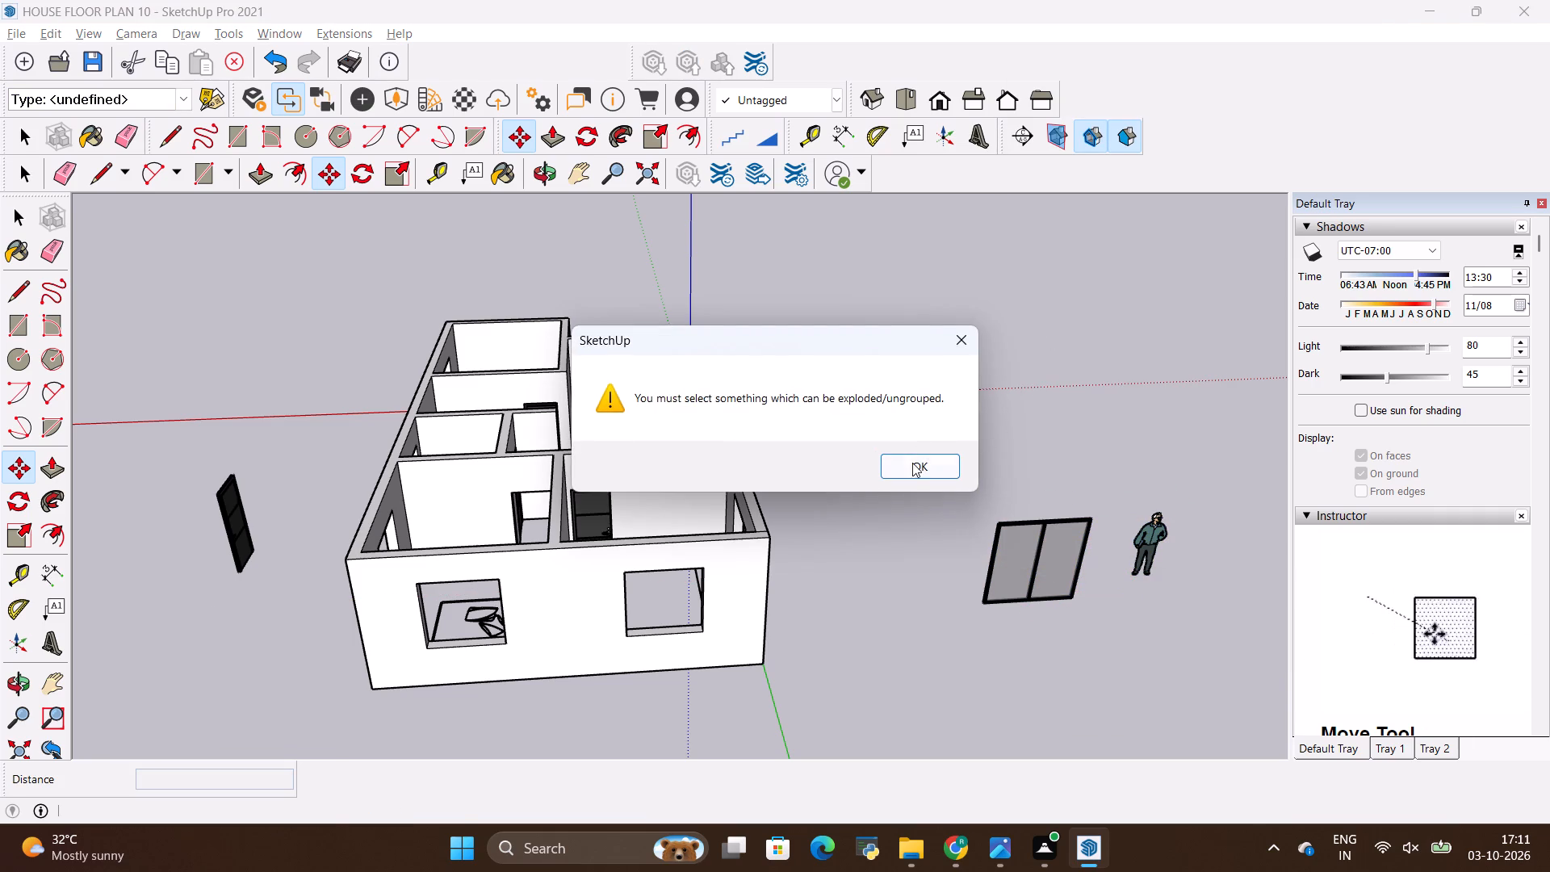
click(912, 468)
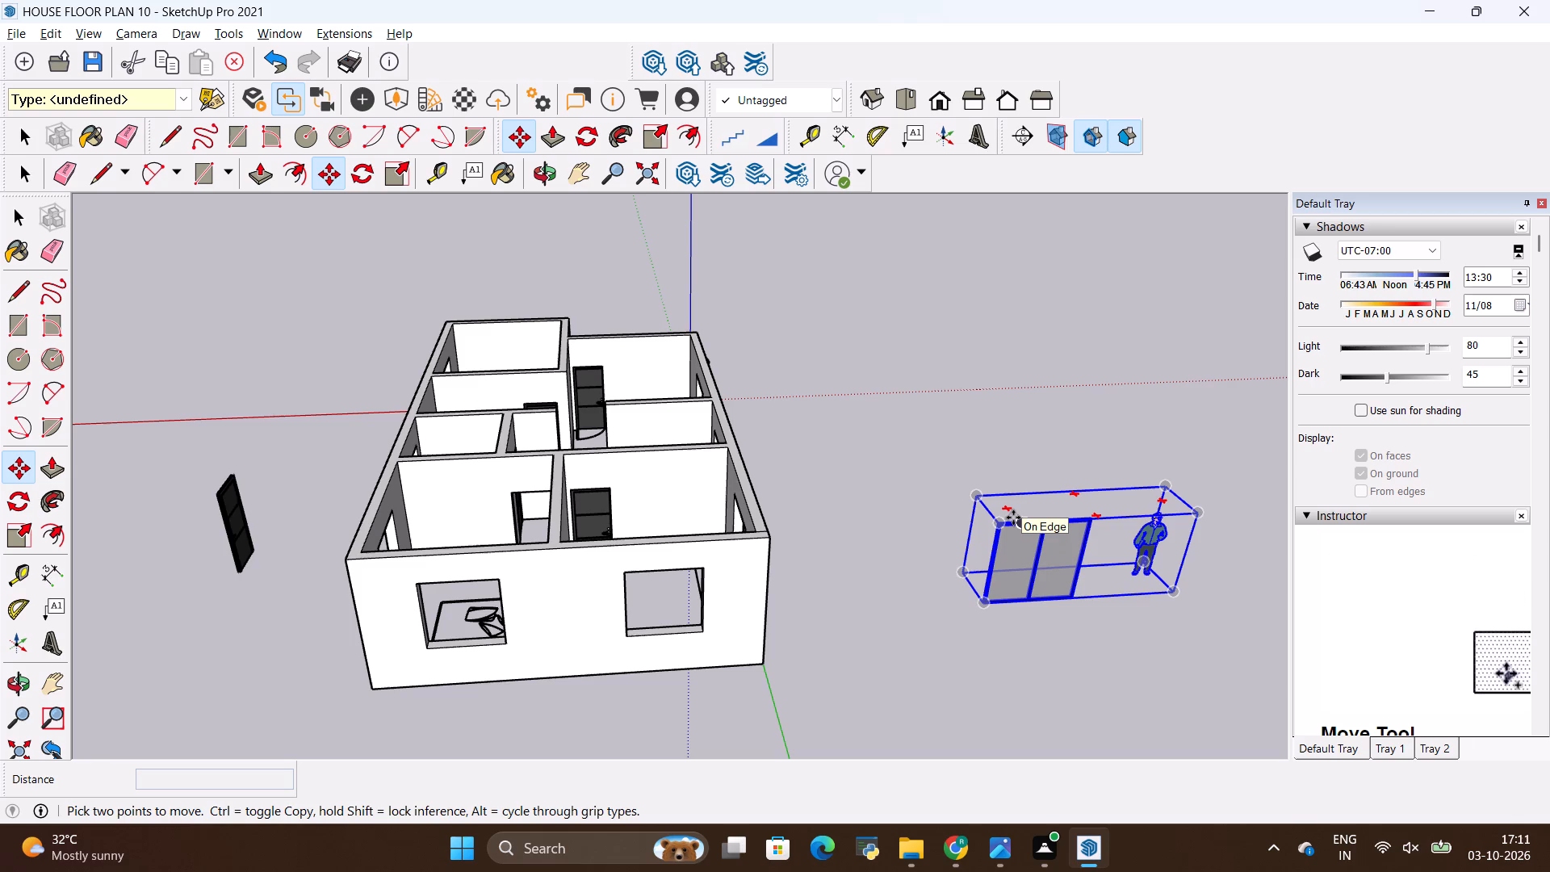
Explode the imported window component beside the house into its separate parts.
key(space)
click(931, 503)
click(1055, 573)
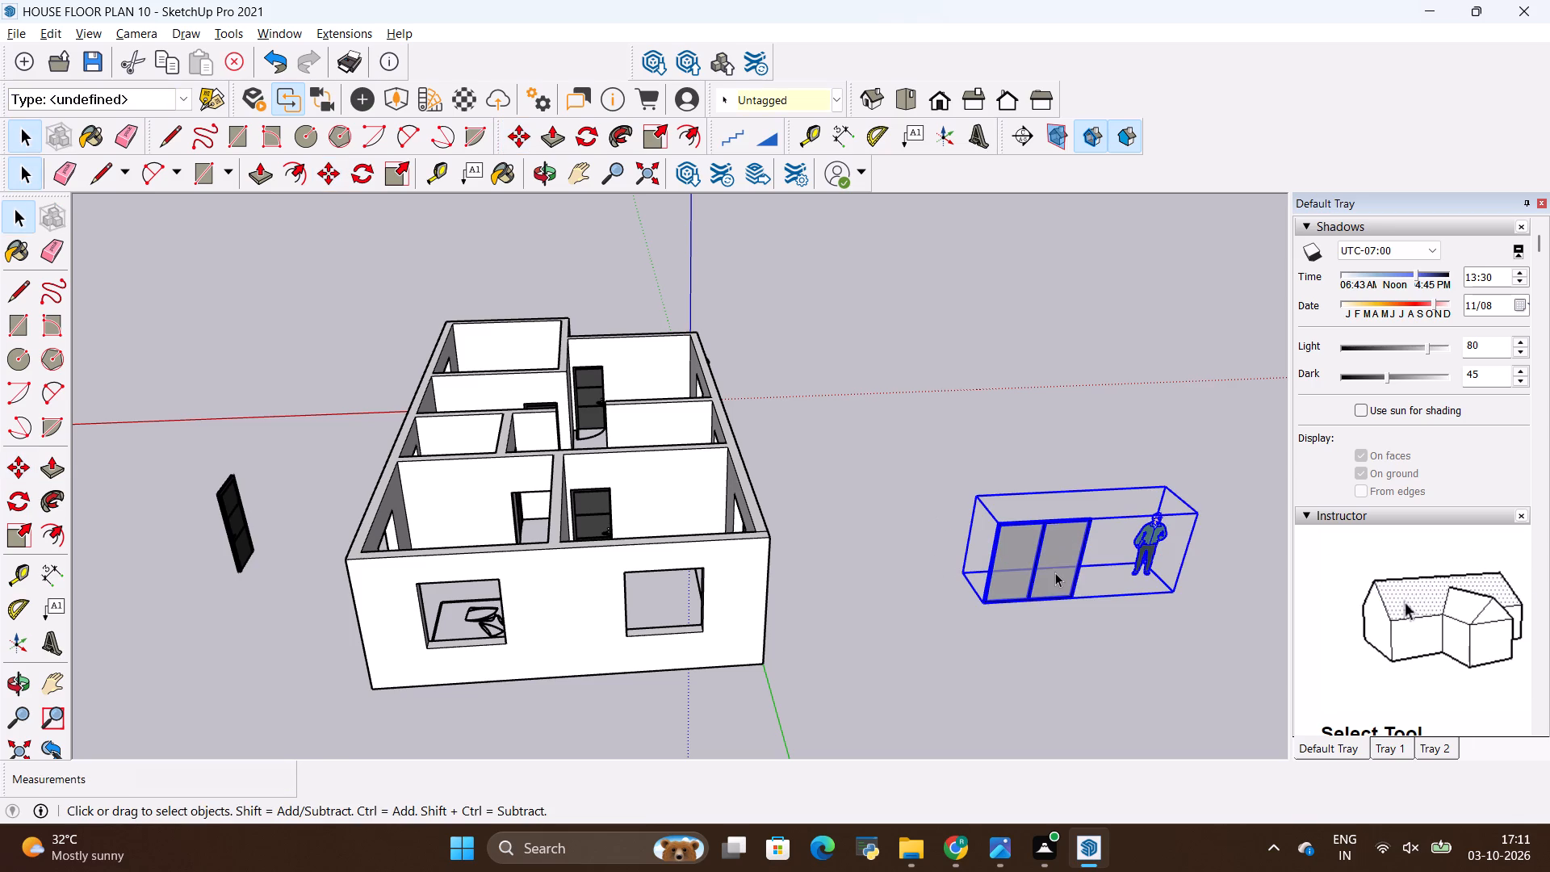
right_click(1055, 572)
click(1113, 245)
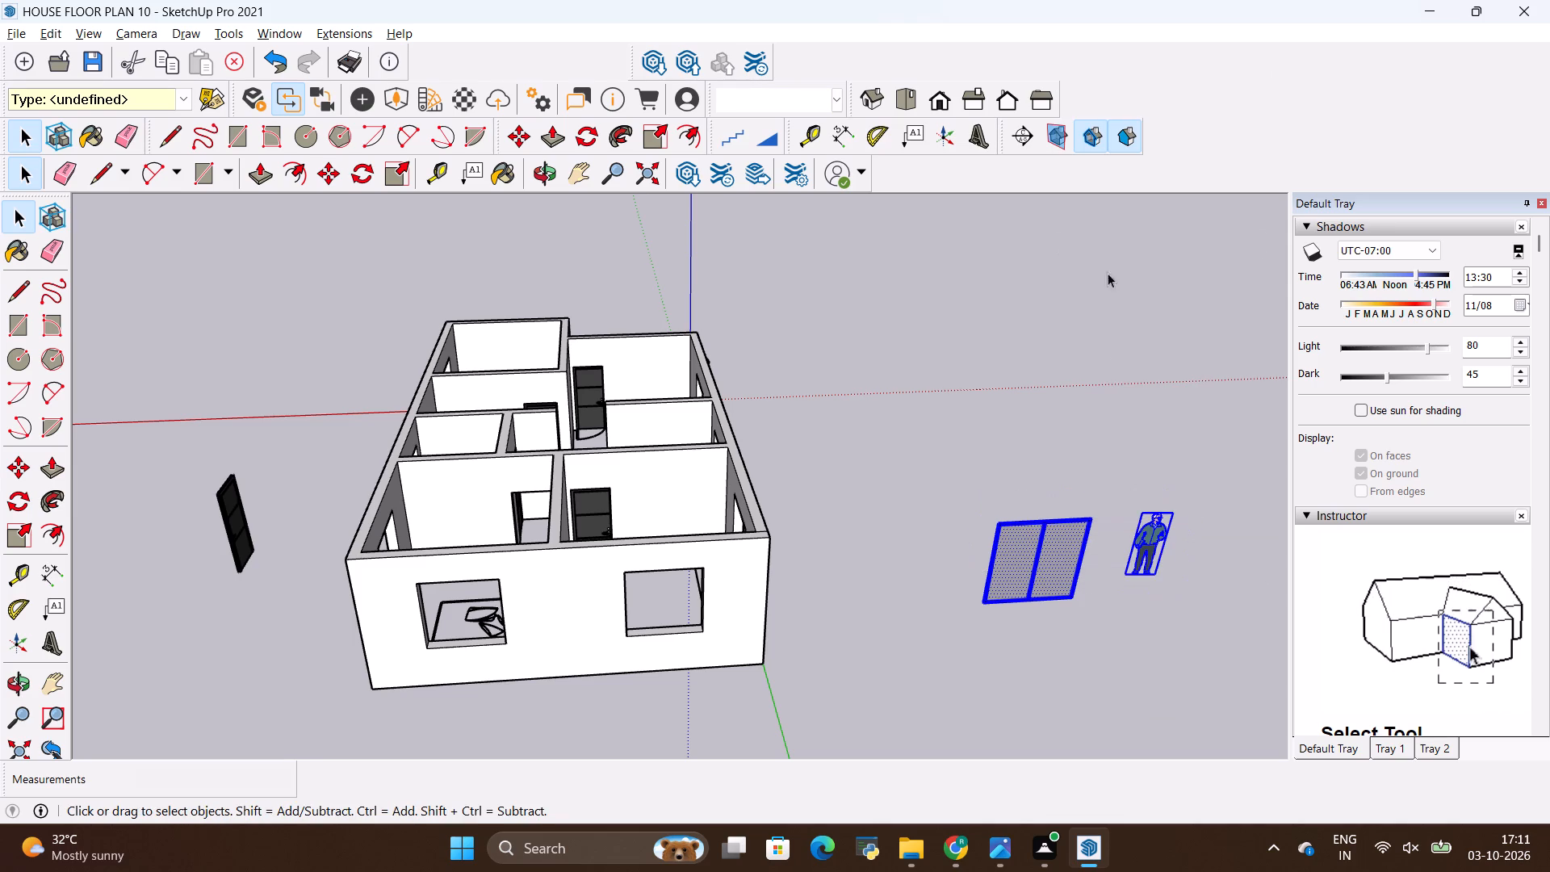
key(space)
click(1033, 472)
key(space)
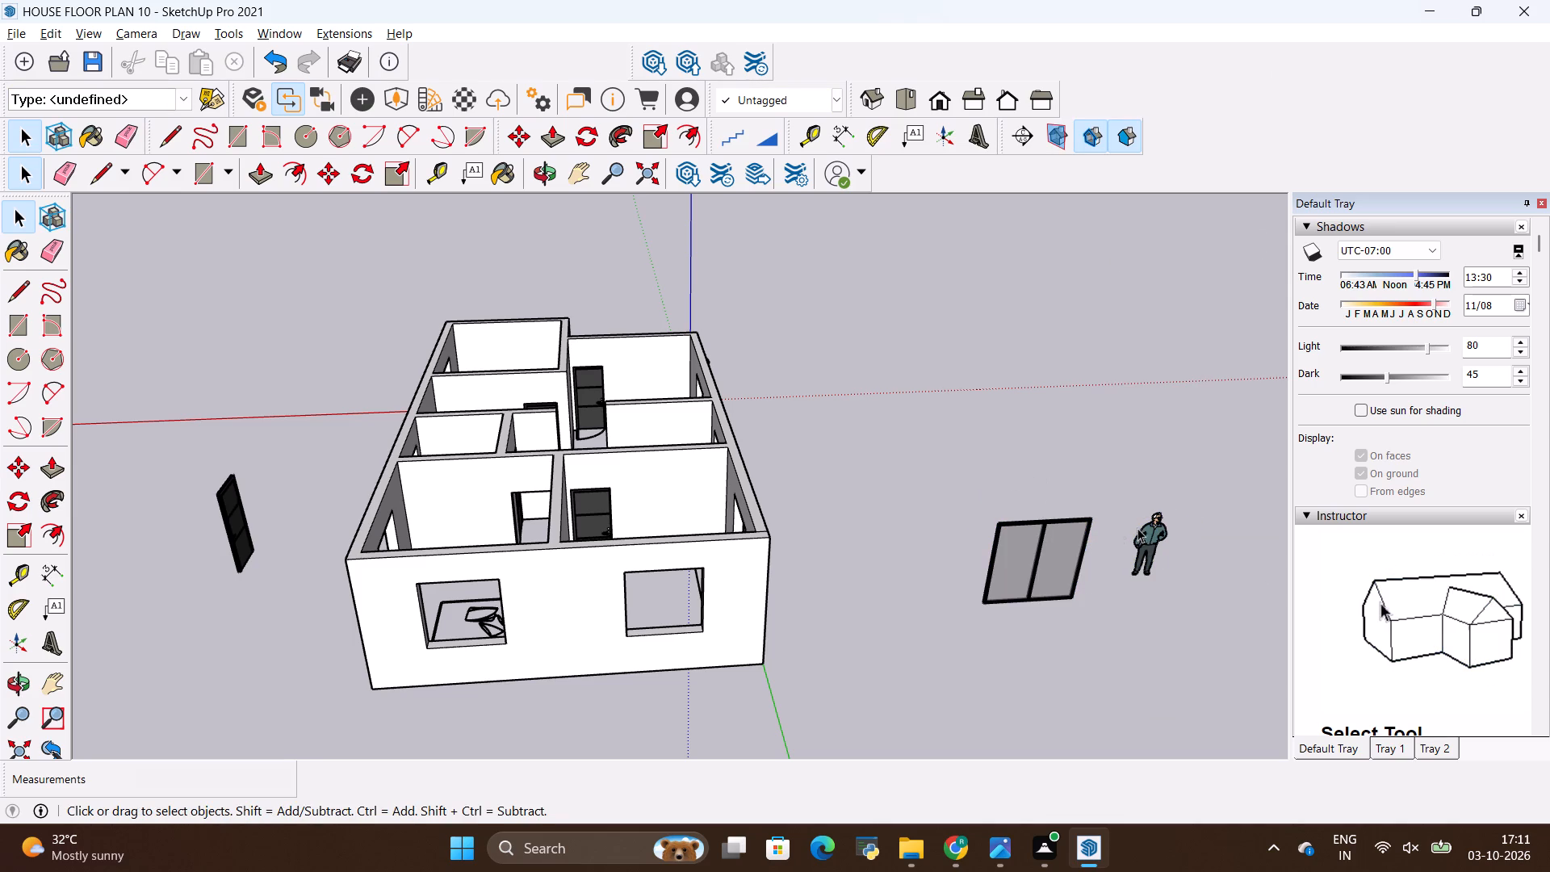
Erase the standing man figure that came with the imported window.
click(1162, 526)
right_click(1159, 526)
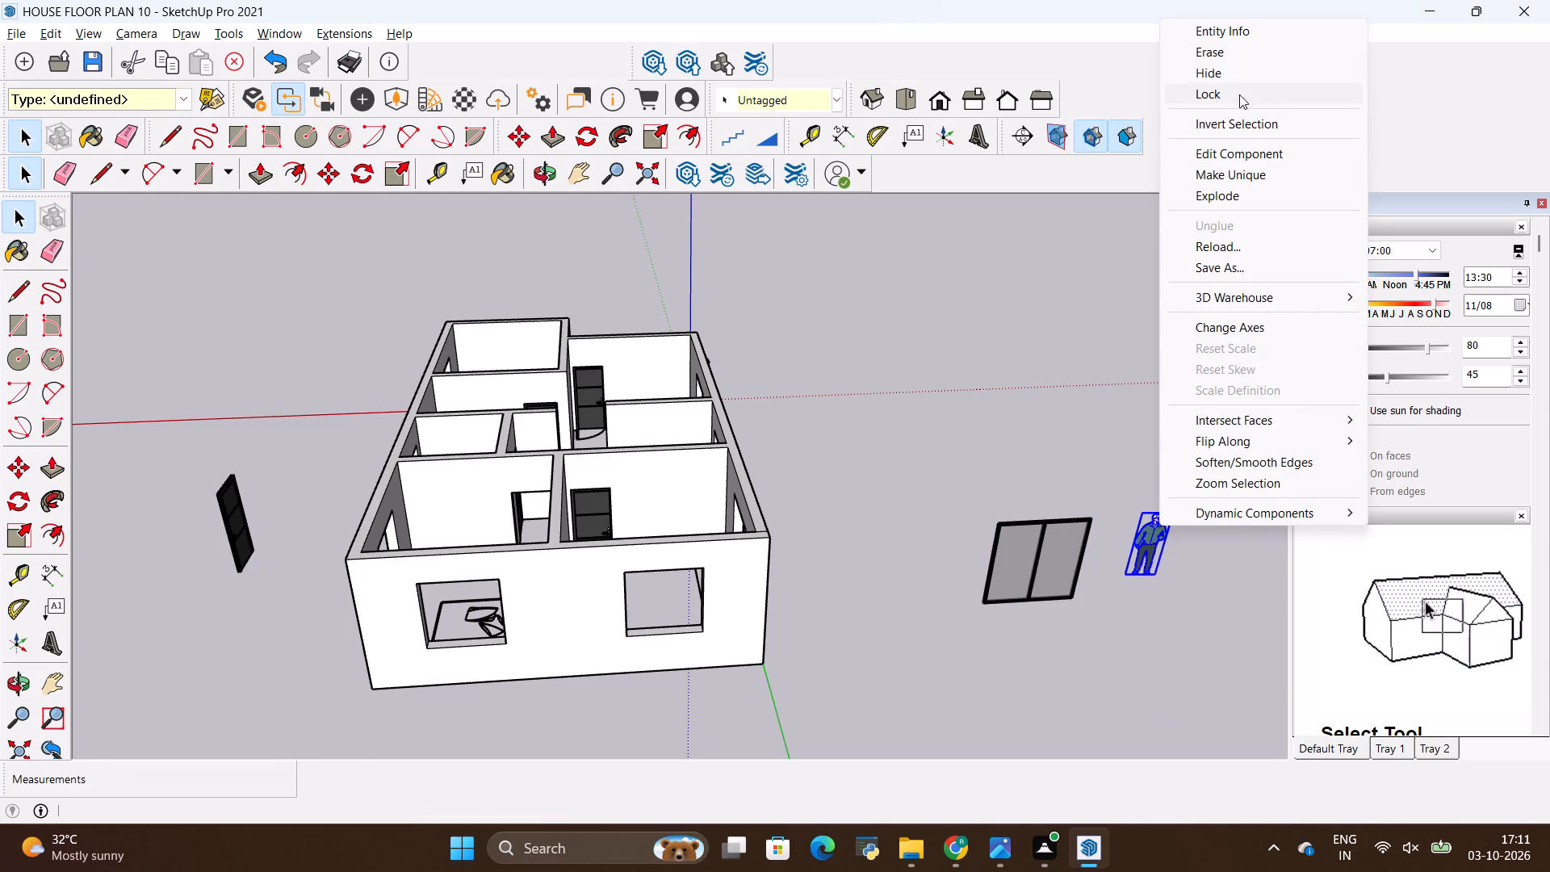
click(1210, 53)
Select all connected geometry of the loose two-pane window and make it a group.
click(1035, 559)
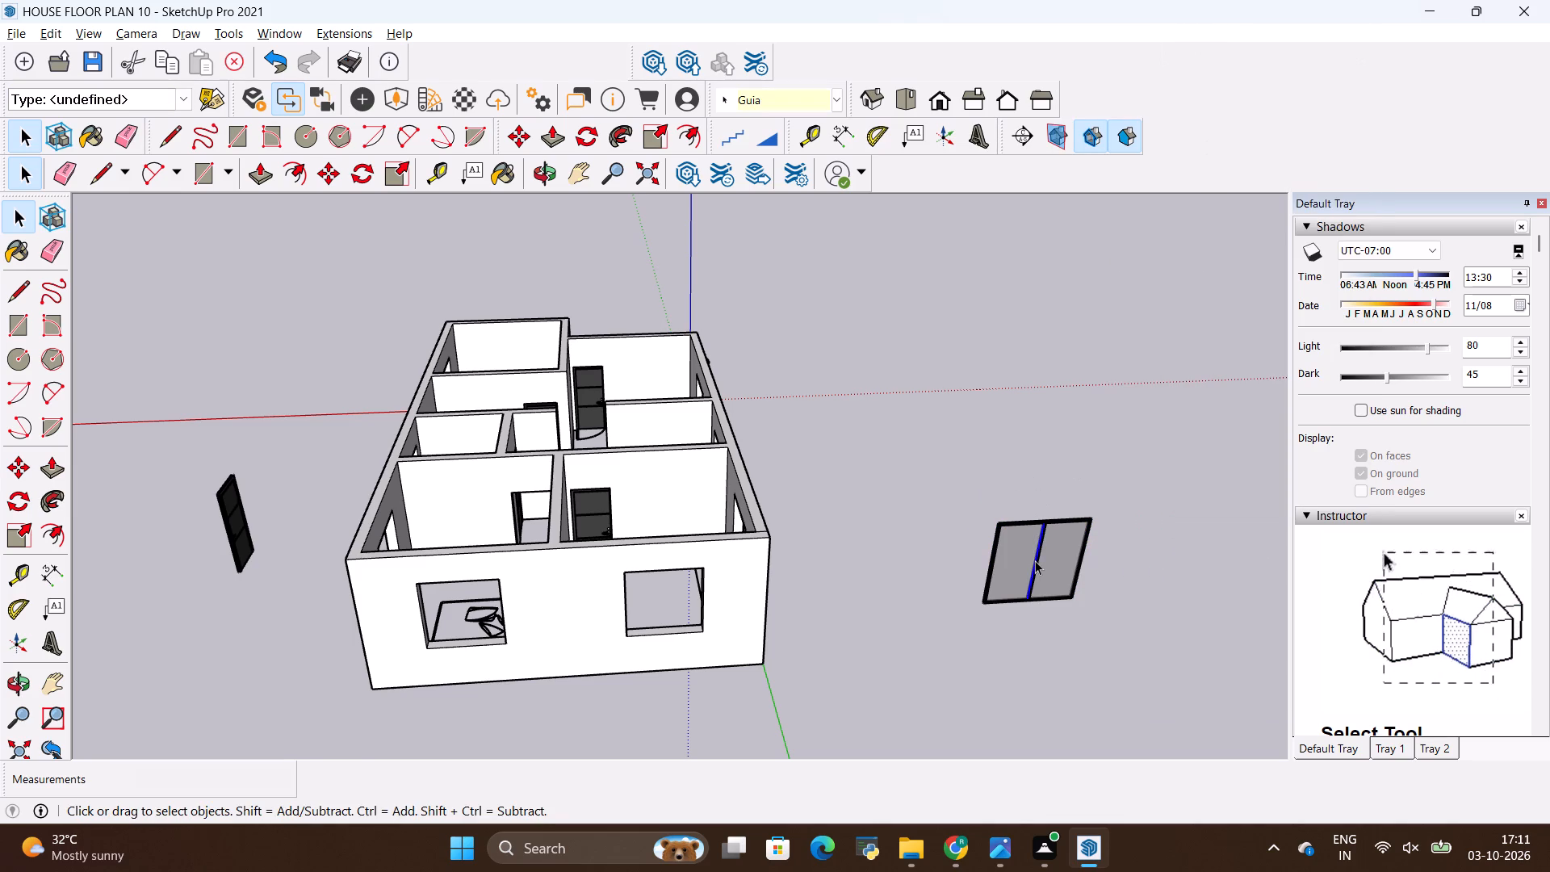
key(space)
click(944, 536)
triple_click(1004, 531)
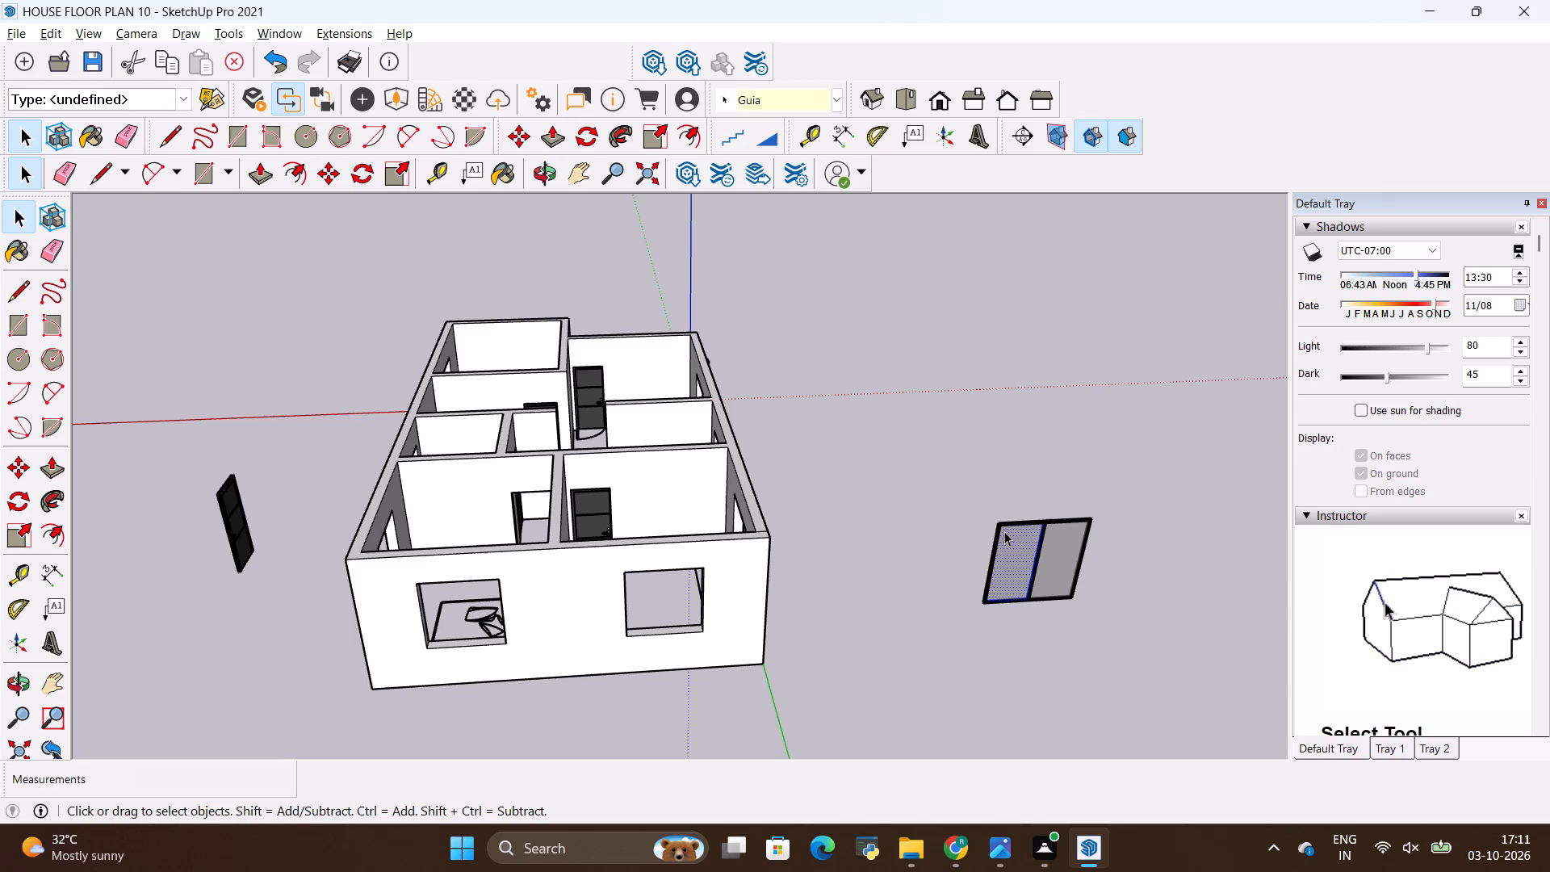
click(1004, 531)
right_click(1003, 530)
click(1067, 396)
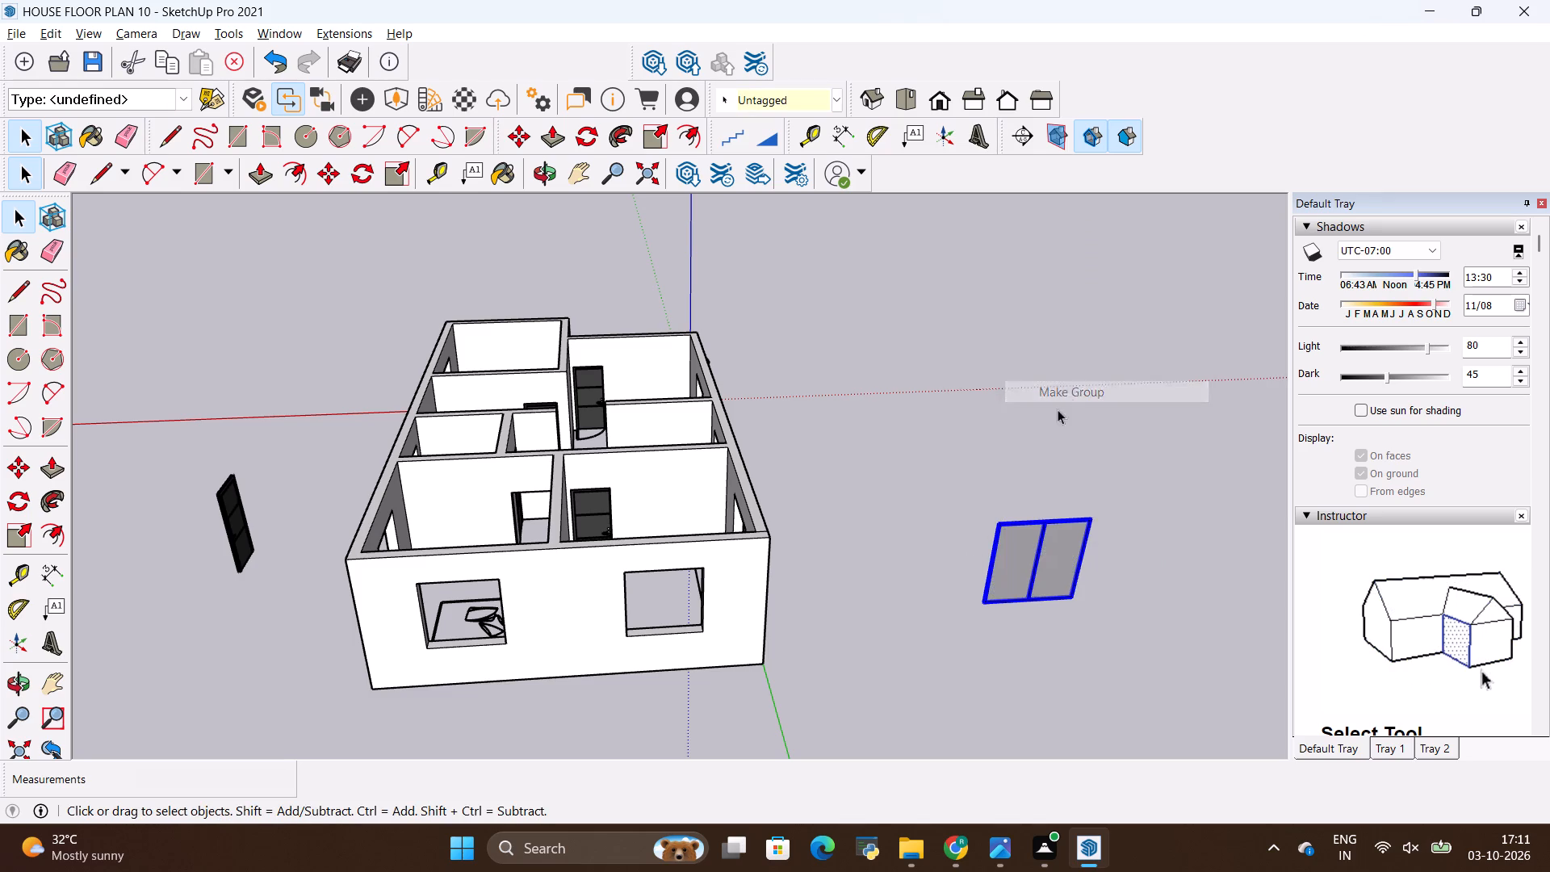
Scale the window group down in width and height from its upper corner to about 0.37 by 0.40.
scroll(1014, 625, up, 2)
key(s)
scroll(1062, 535, up, 1)
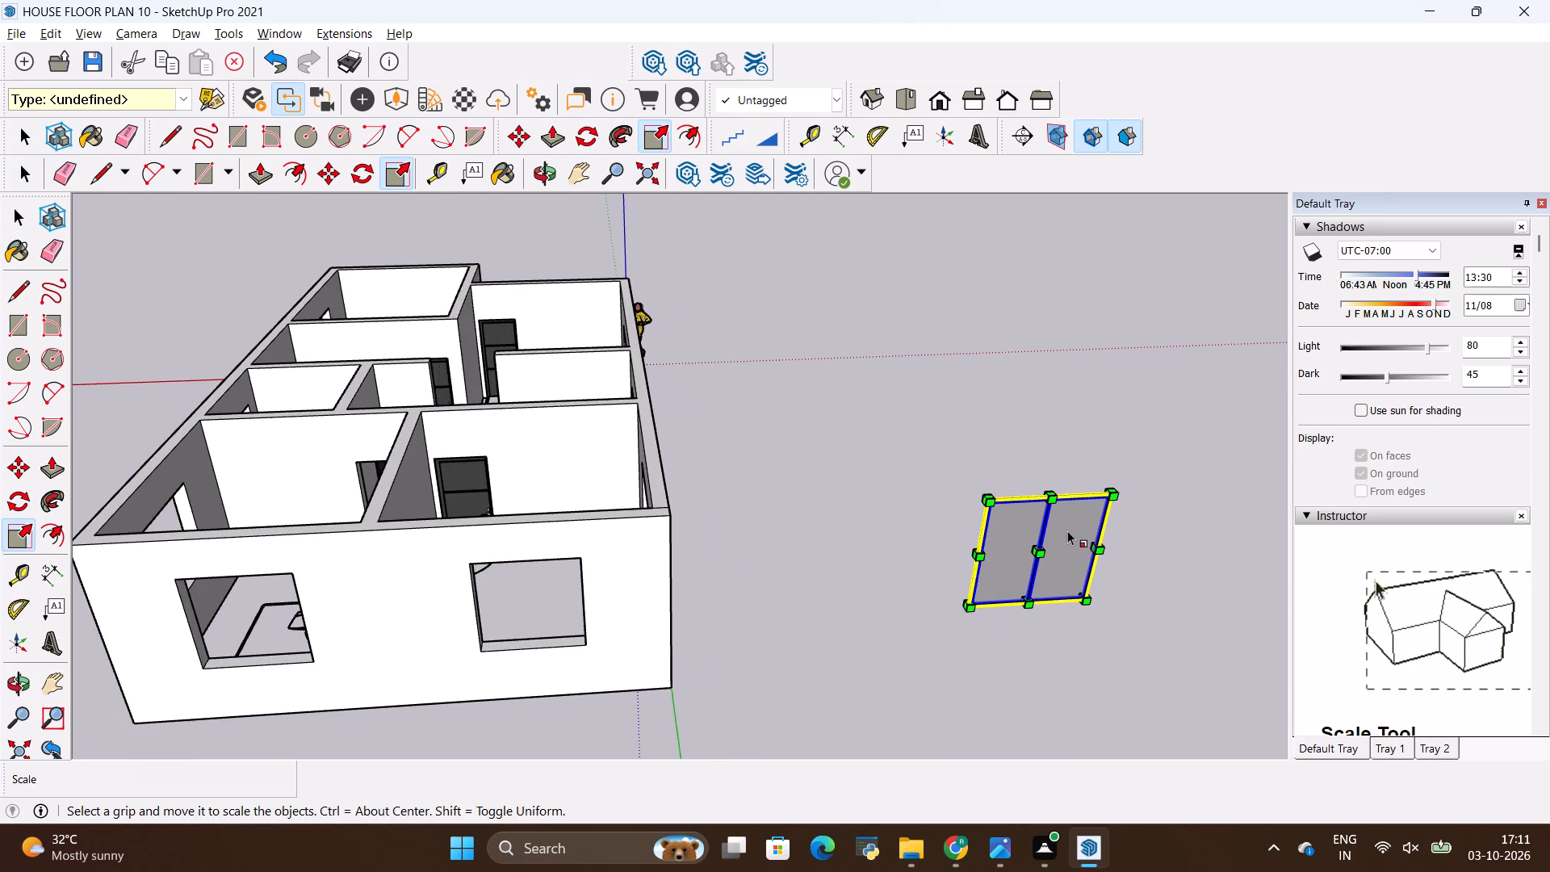
scroll(1067, 530, down, 2)
scroll(1054, 489, up, 8)
middle_drag(1106, 545, 813, 541)
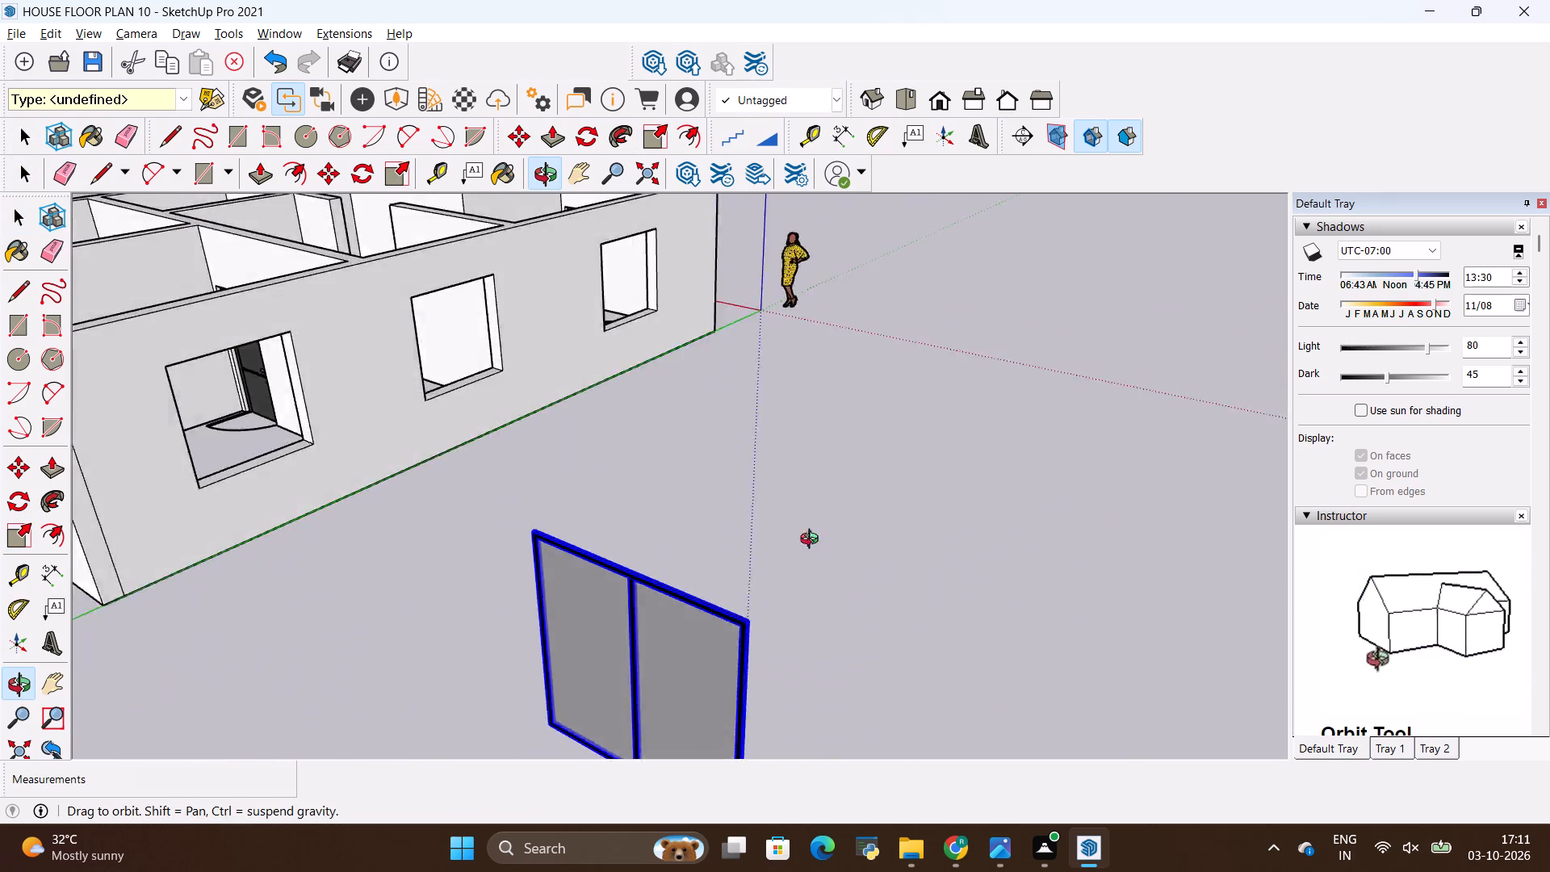
middle_drag(813, 541, 690, 532)
scroll(505, 530, up, 4)
scroll(368, 642, up, 4)
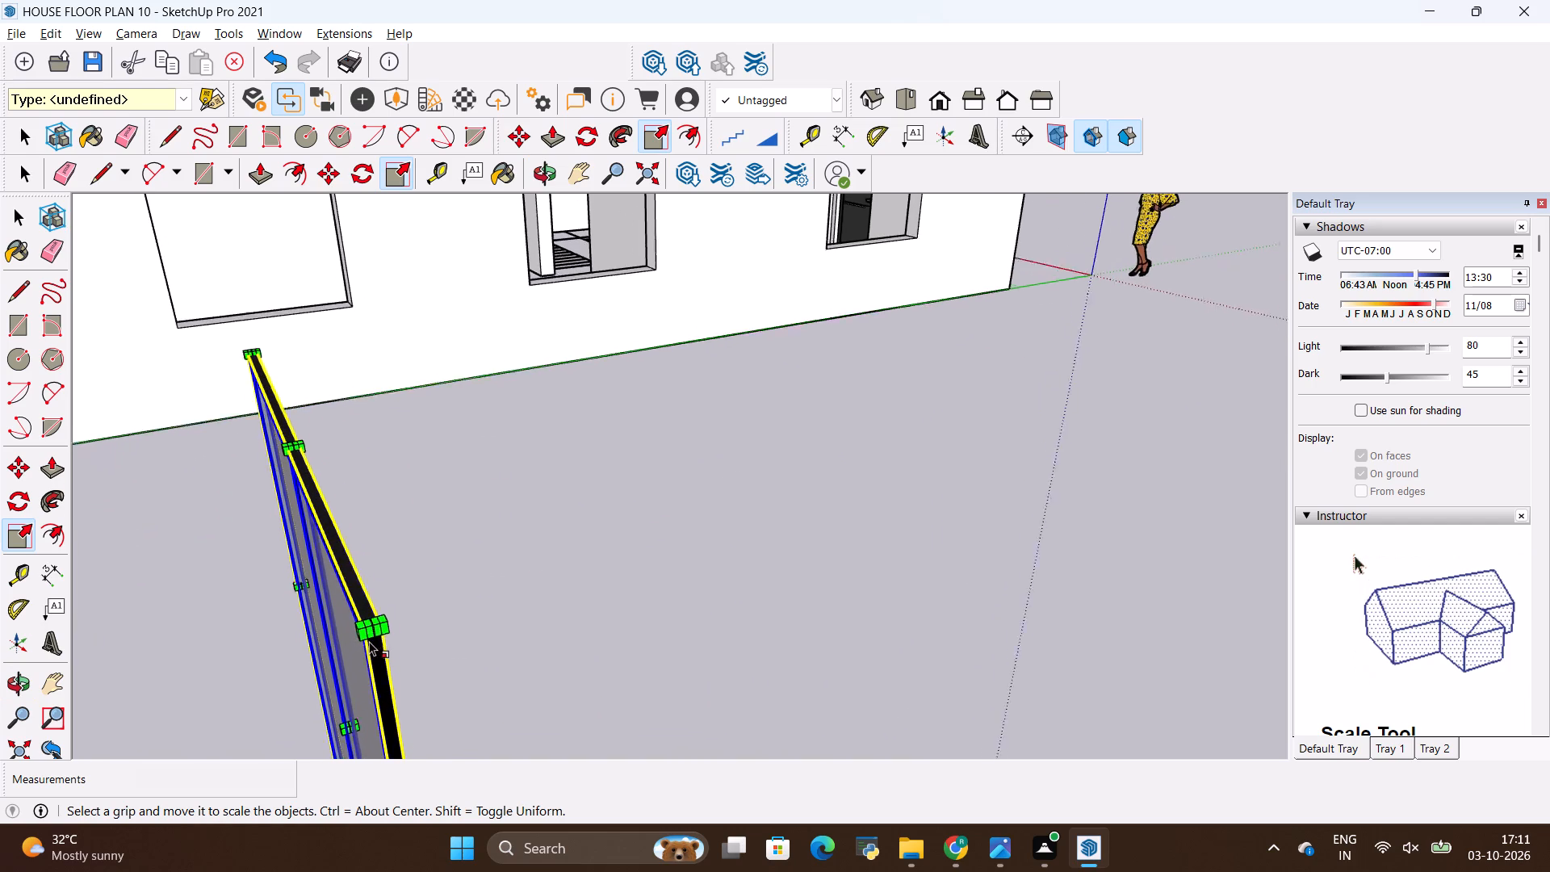
scroll(369, 641, up, 8)
click(374, 619)
scroll(297, 605, down, 4)
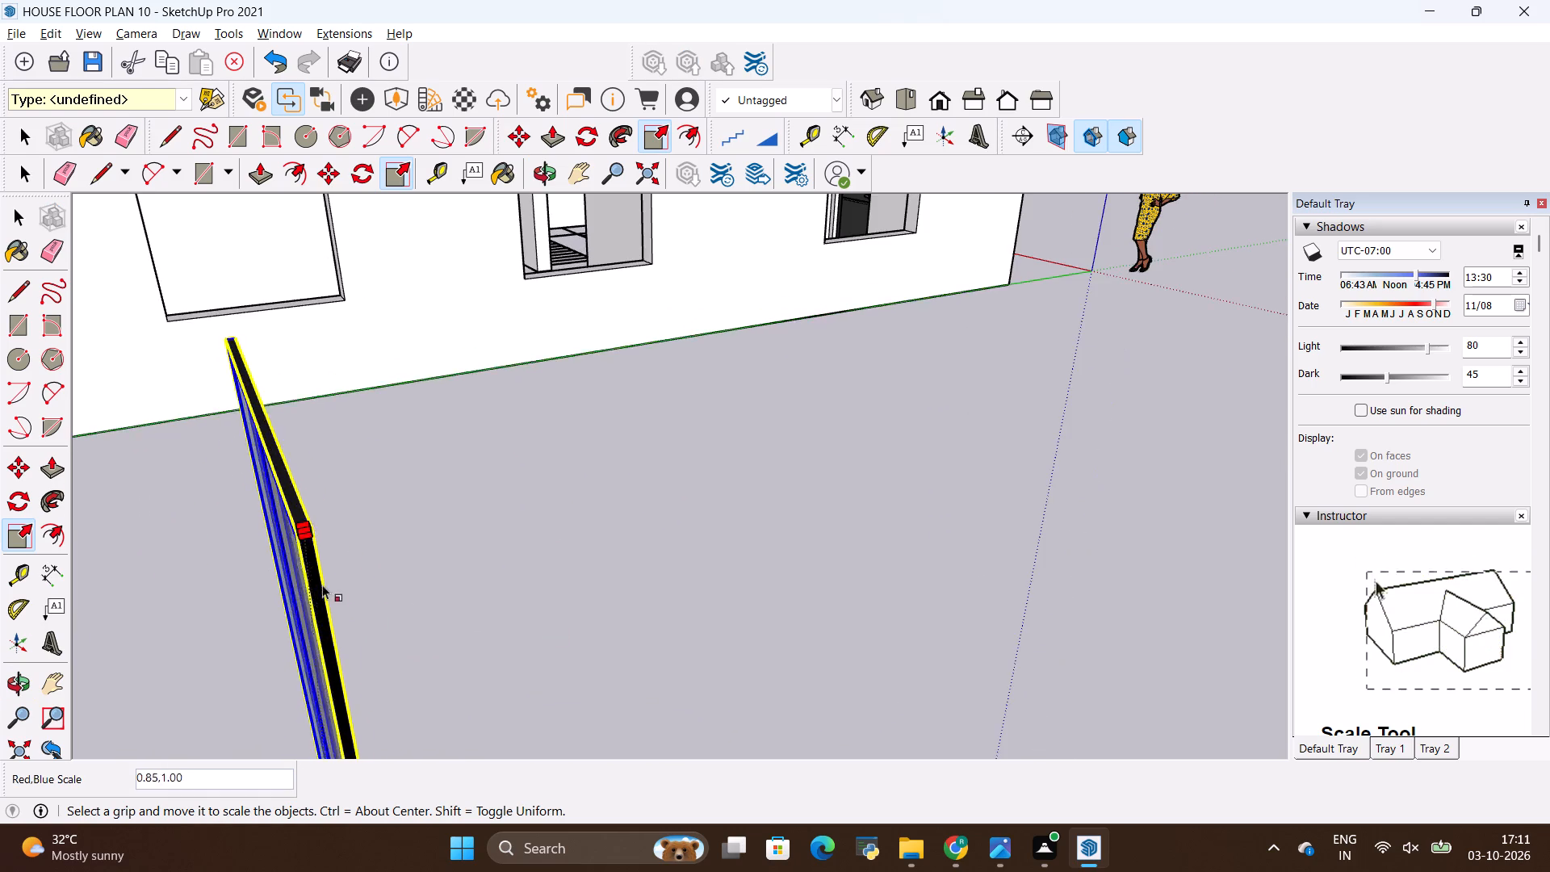
middle_drag(324, 585, 838, 489)
scroll(844, 484, down, 14)
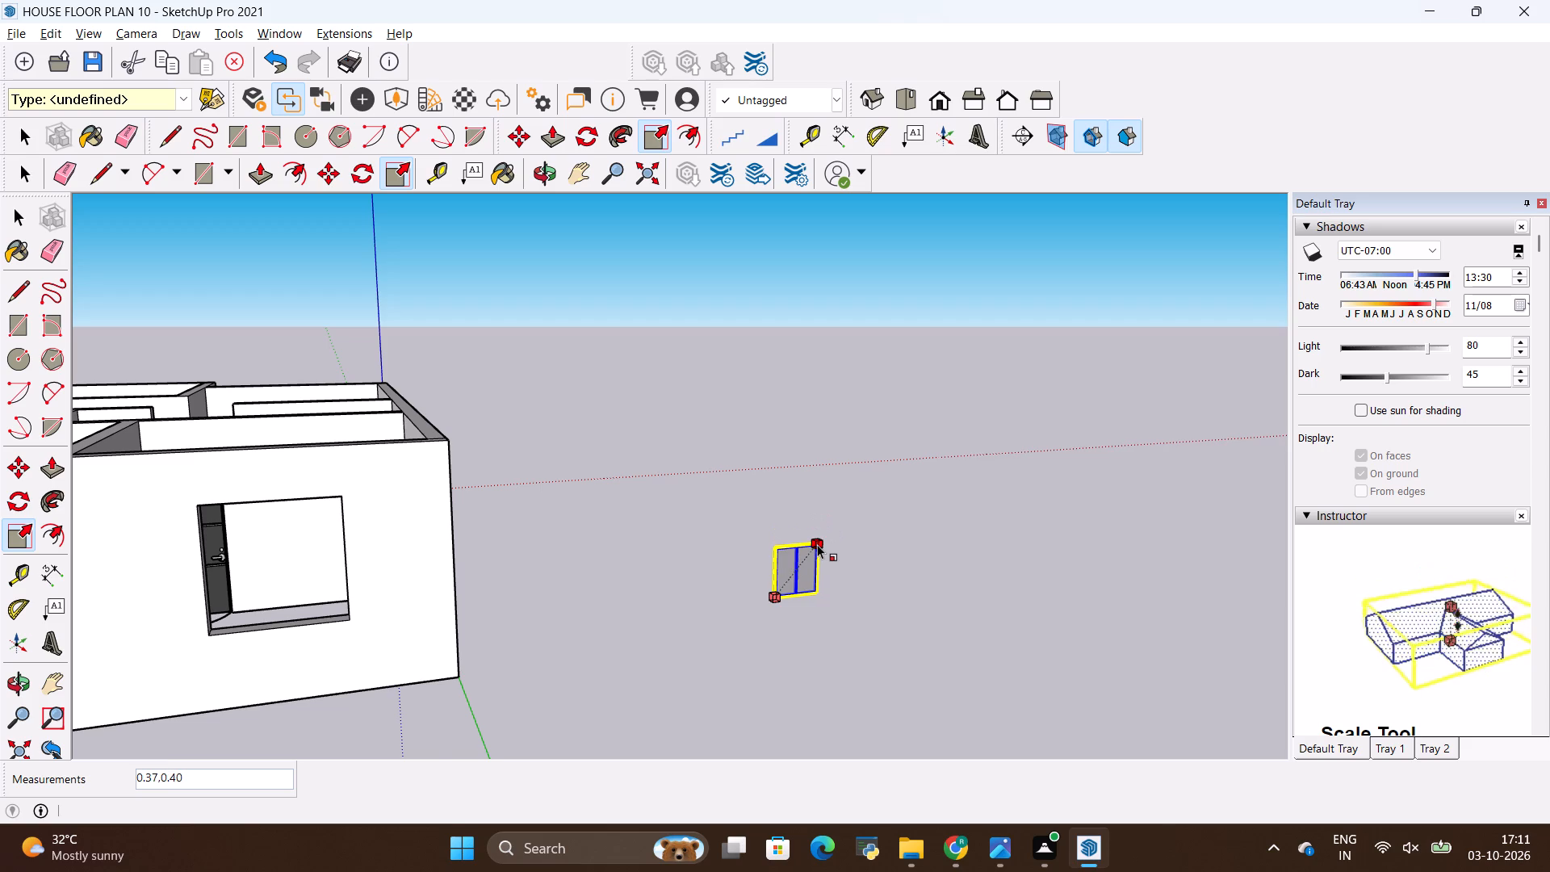
click(817, 544)
Thicken the window group by scaling its depth along the green axis by about 2.50.
scroll(718, 595, up, 7)
scroll(784, 600, up, 3)
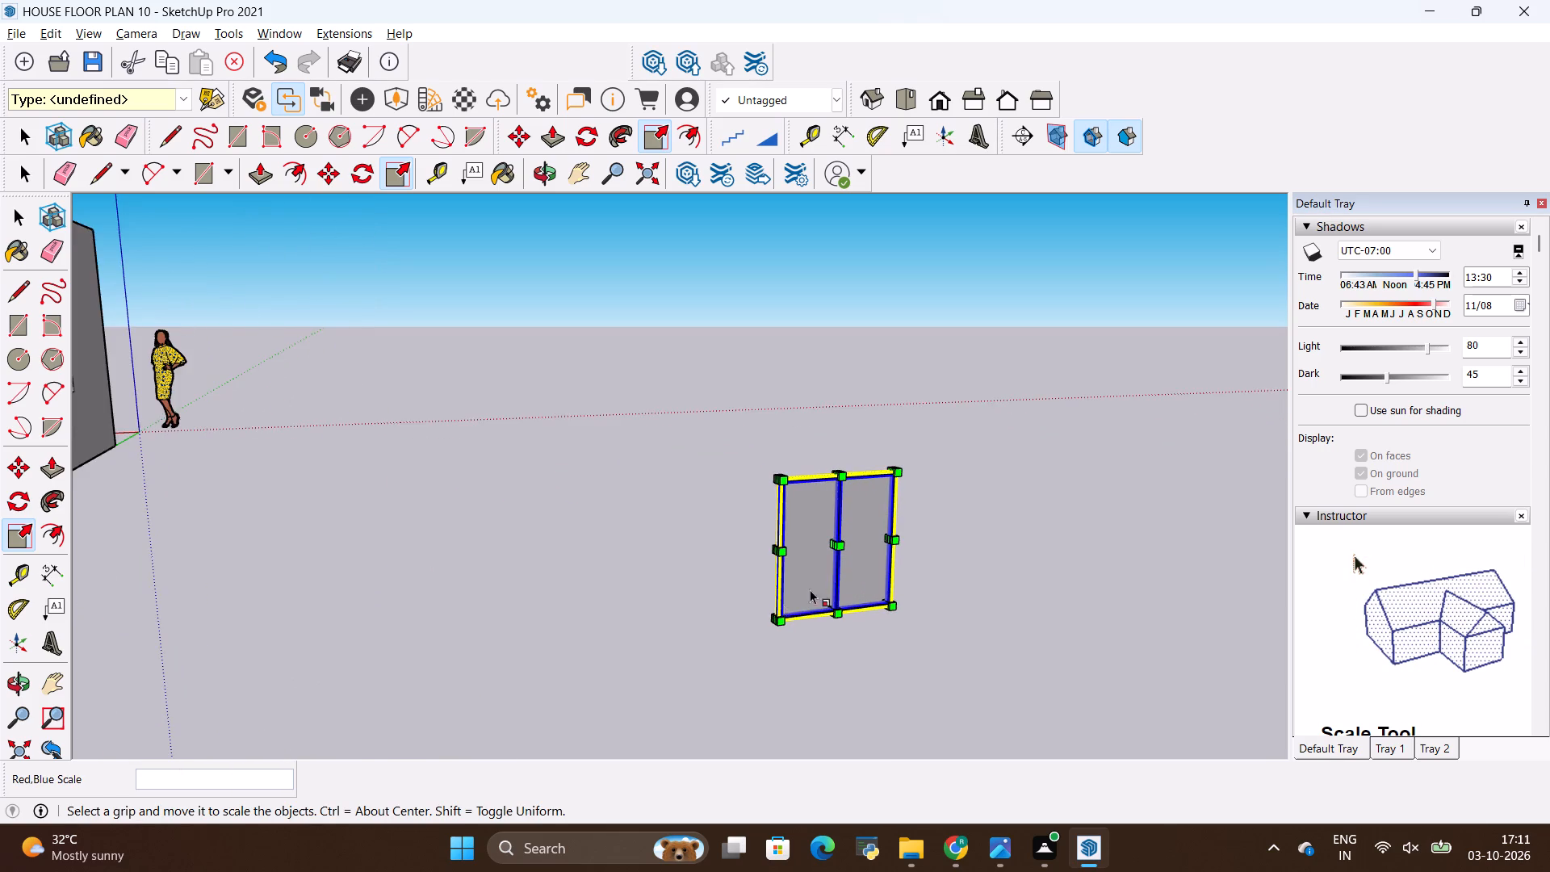
scroll(834, 572, up, 7)
click(836, 525)
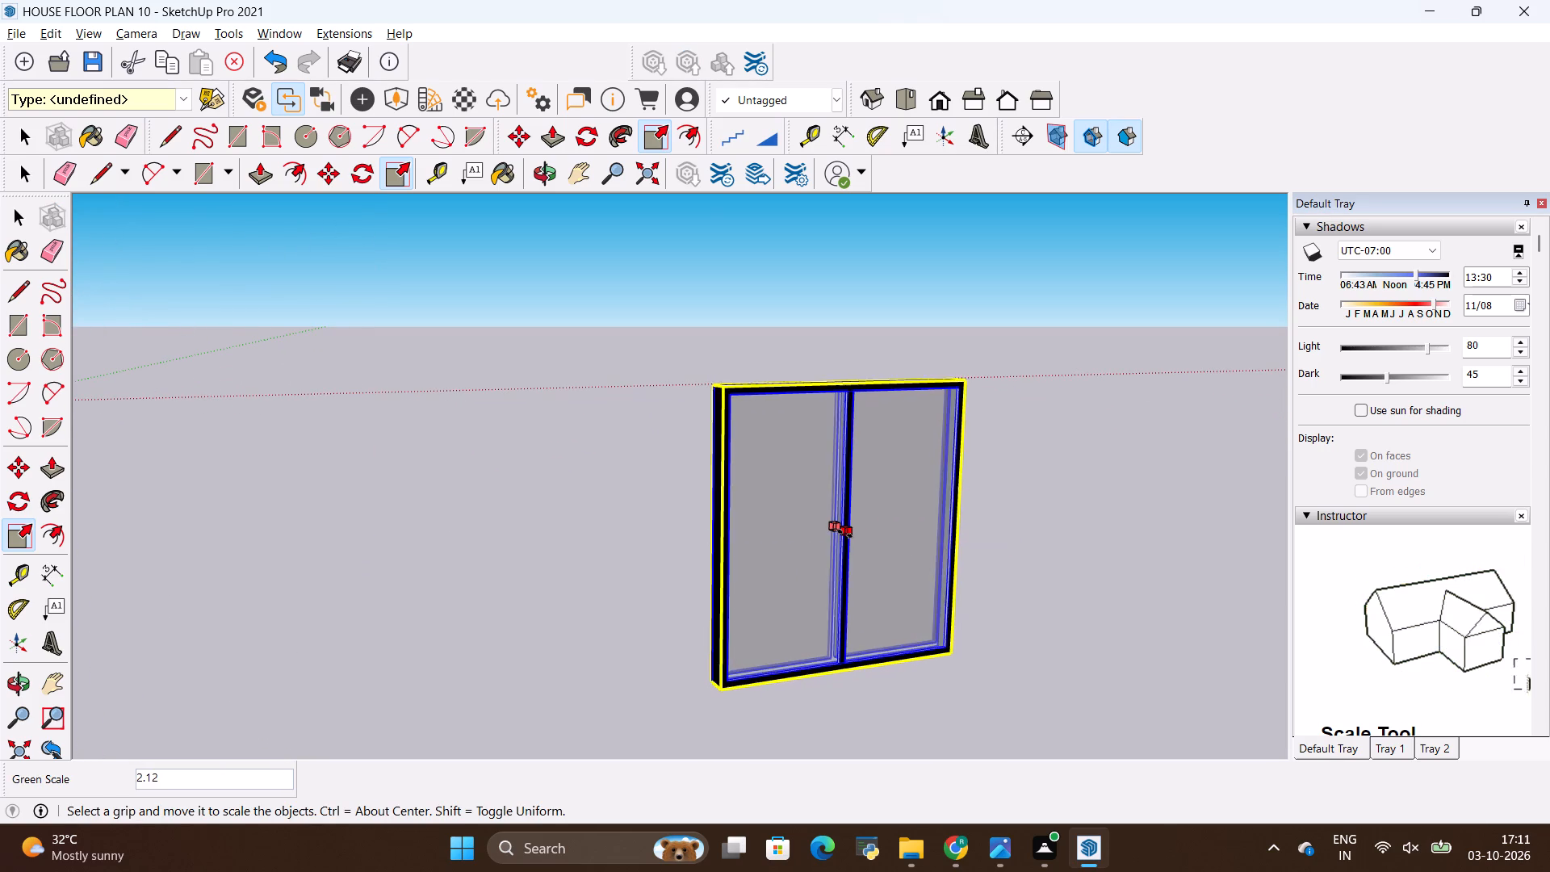
middle_drag(847, 535, 940, 658)
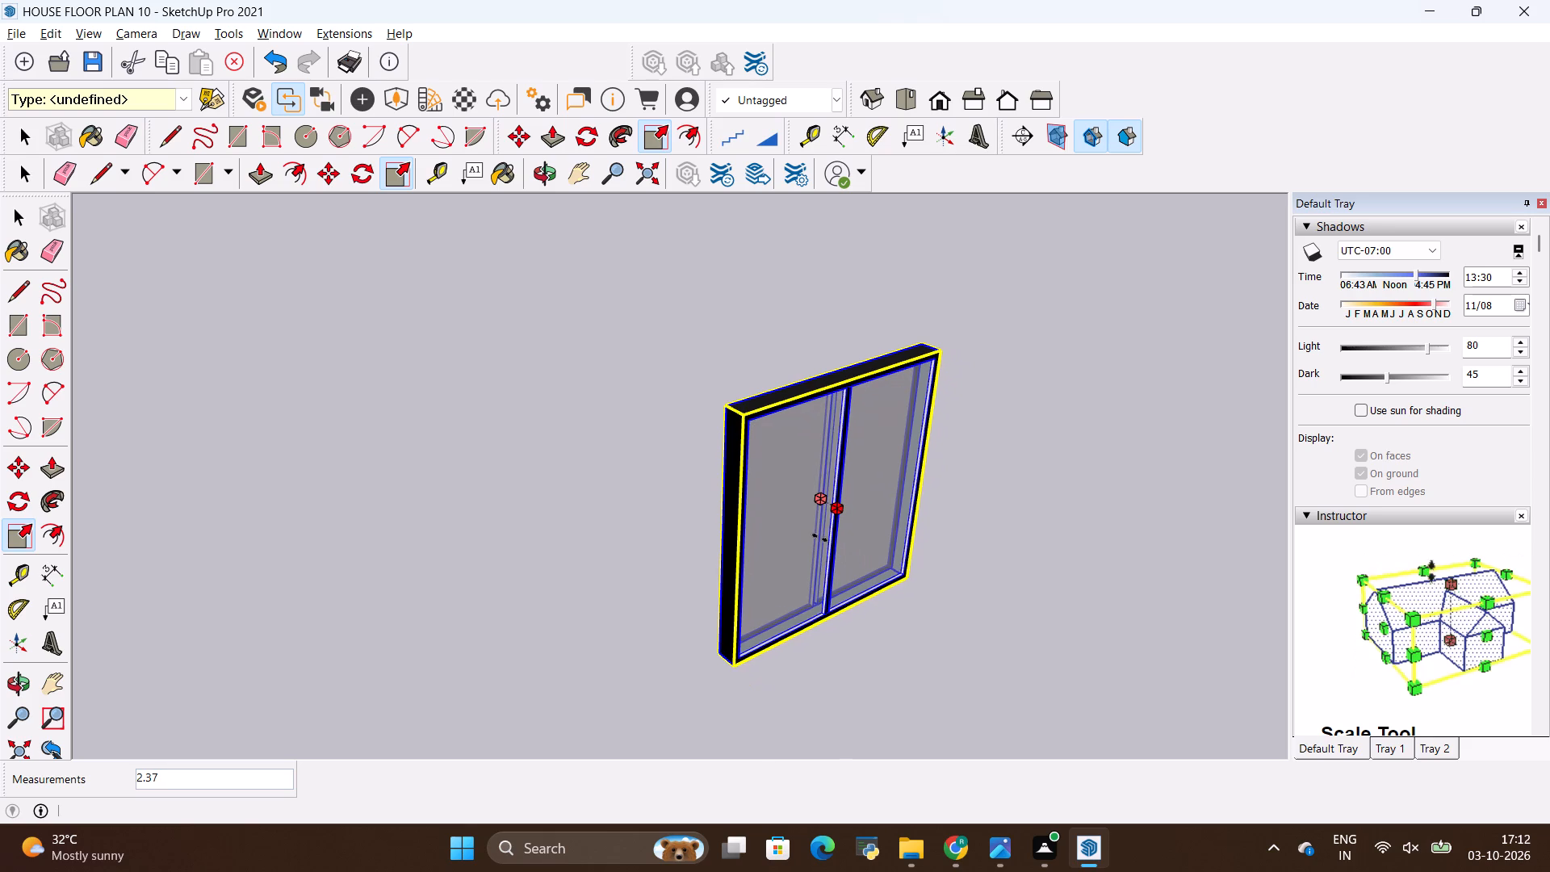
click(822, 538)
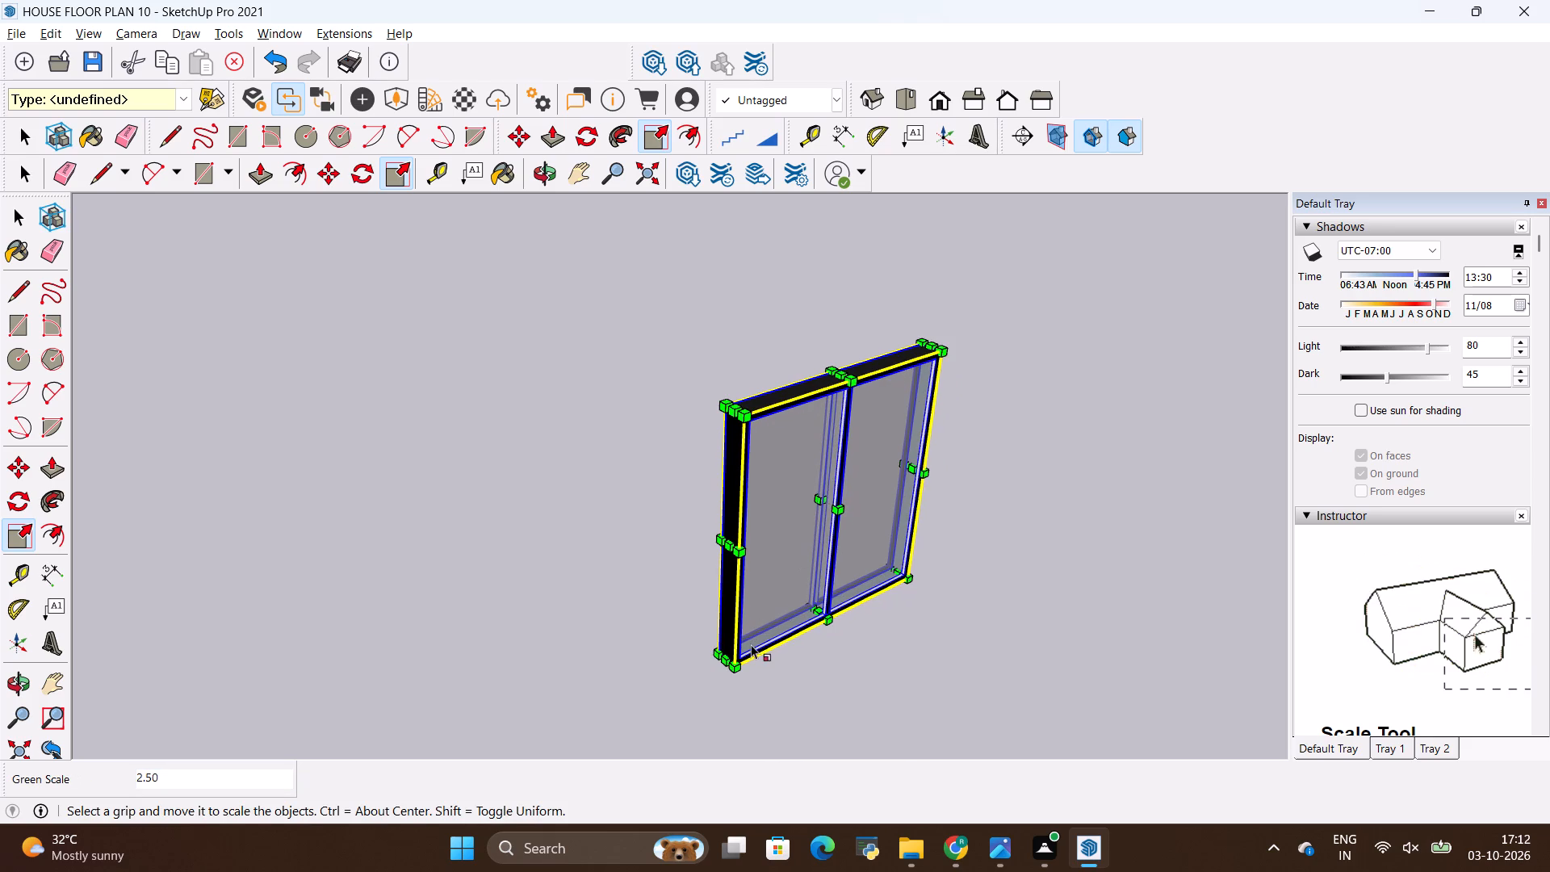
Reduce the window group's thickness by scaling its depth along the green axis by about 0.50.
key(m)
scroll(721, 691, up, 3)
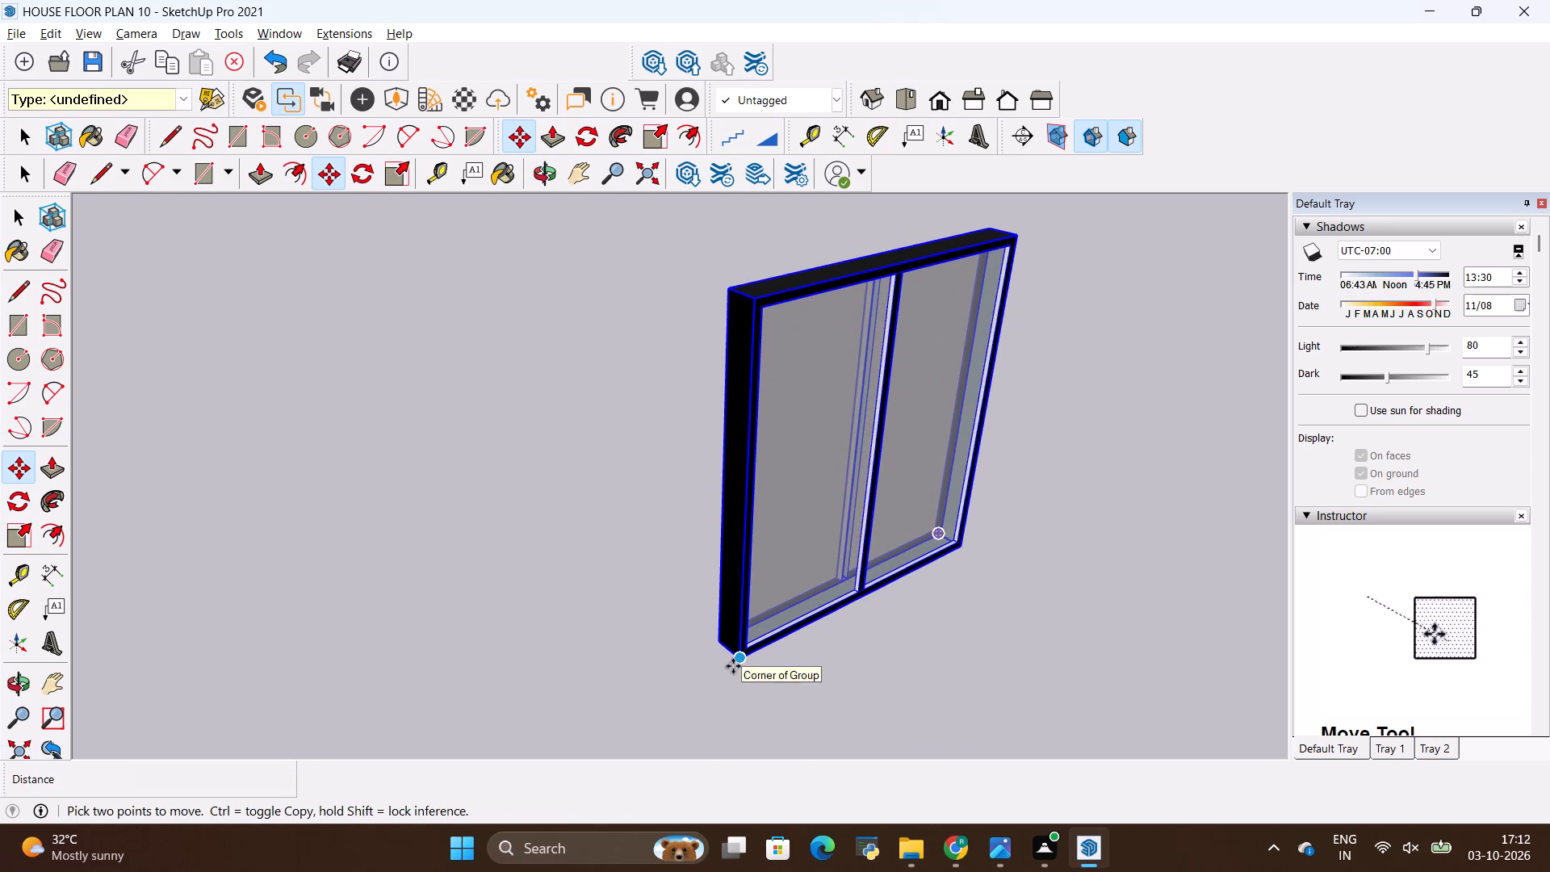
key(s)
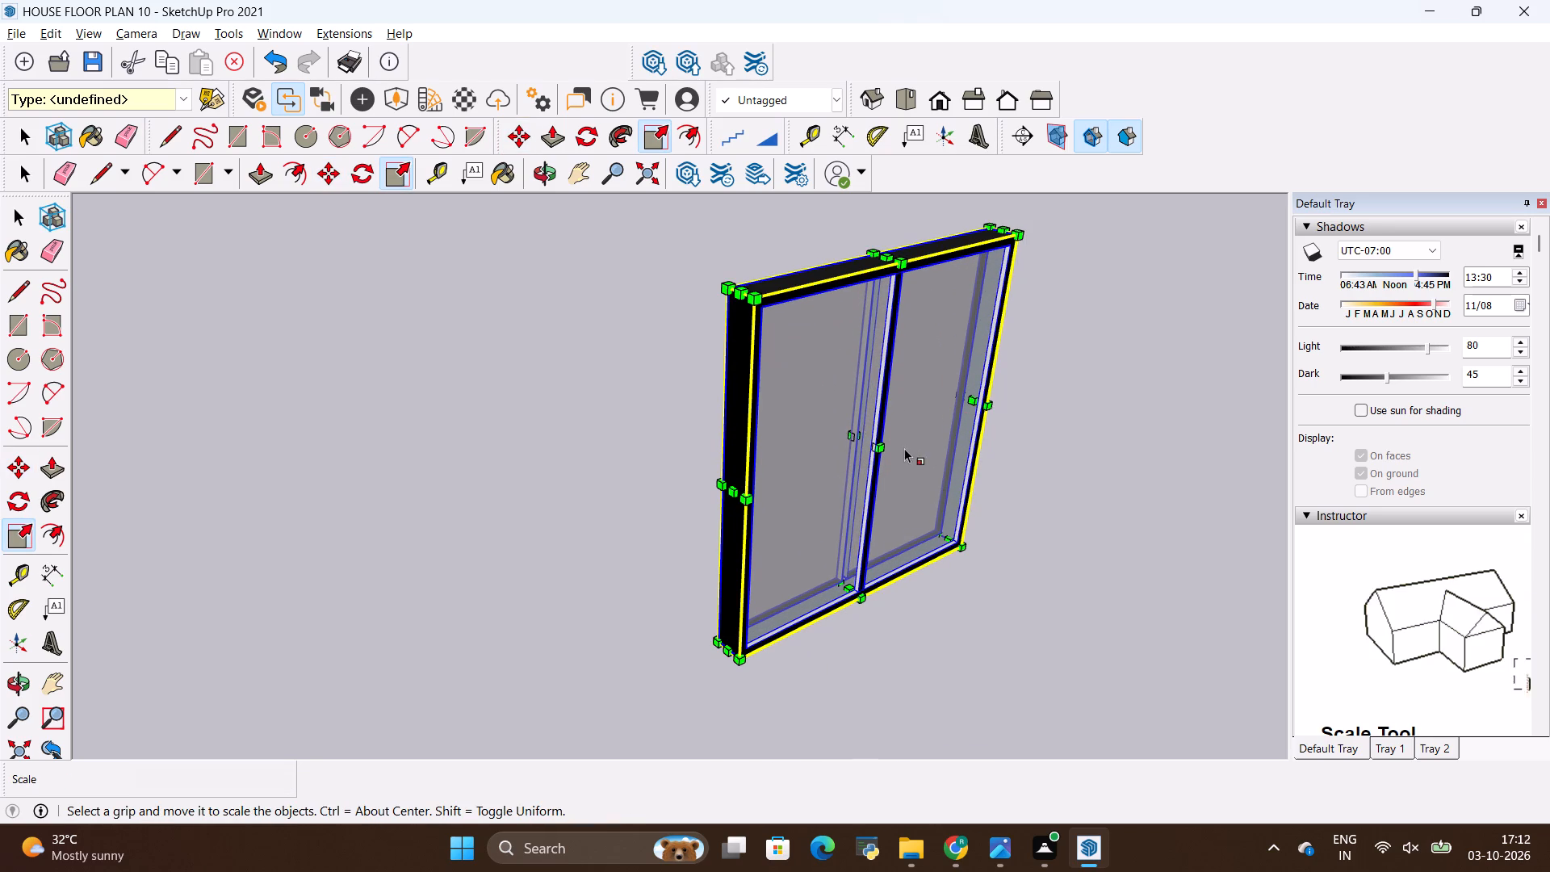
click(882, 448)
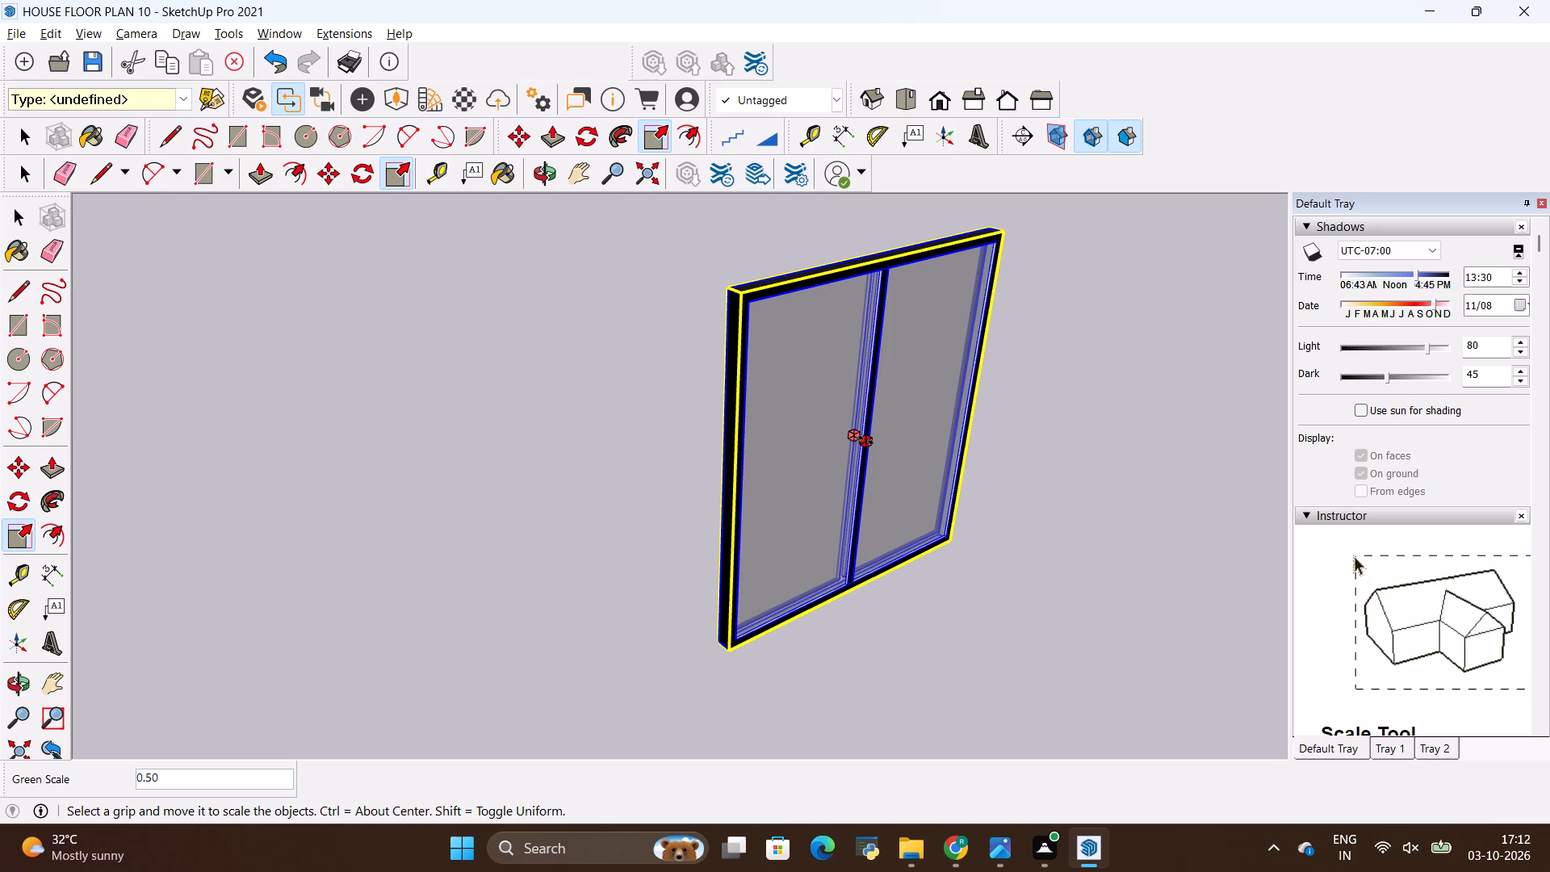
click(869, 445)
Copy the window group from its lower corner into the end wall opening nearest the green axis, placing it on the sill.
key(m)
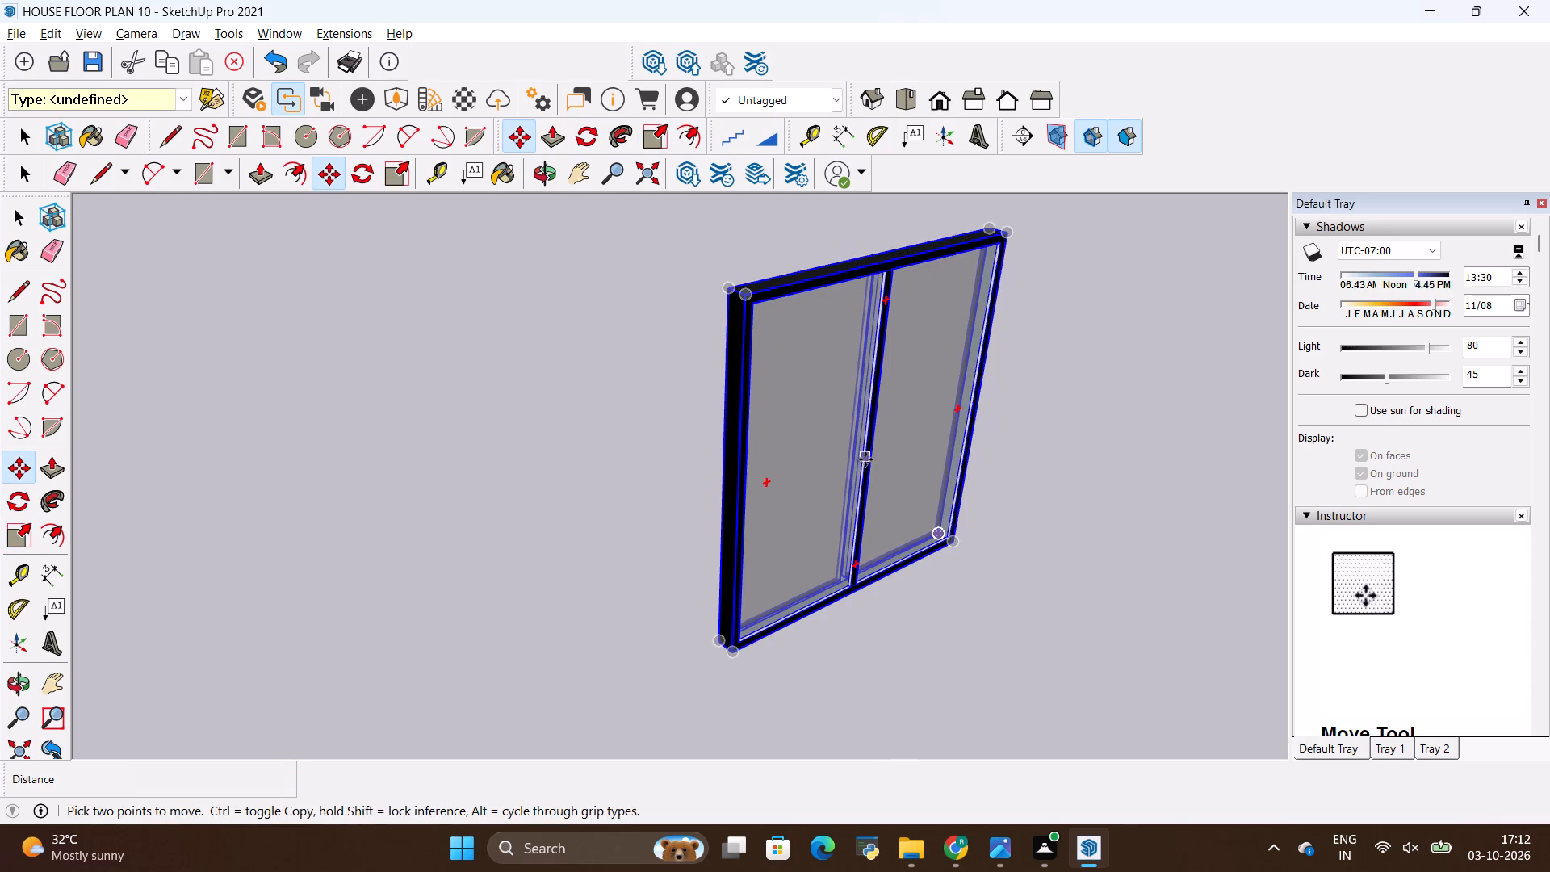
click(743, 656)
scroll(939, 490, down, 4)
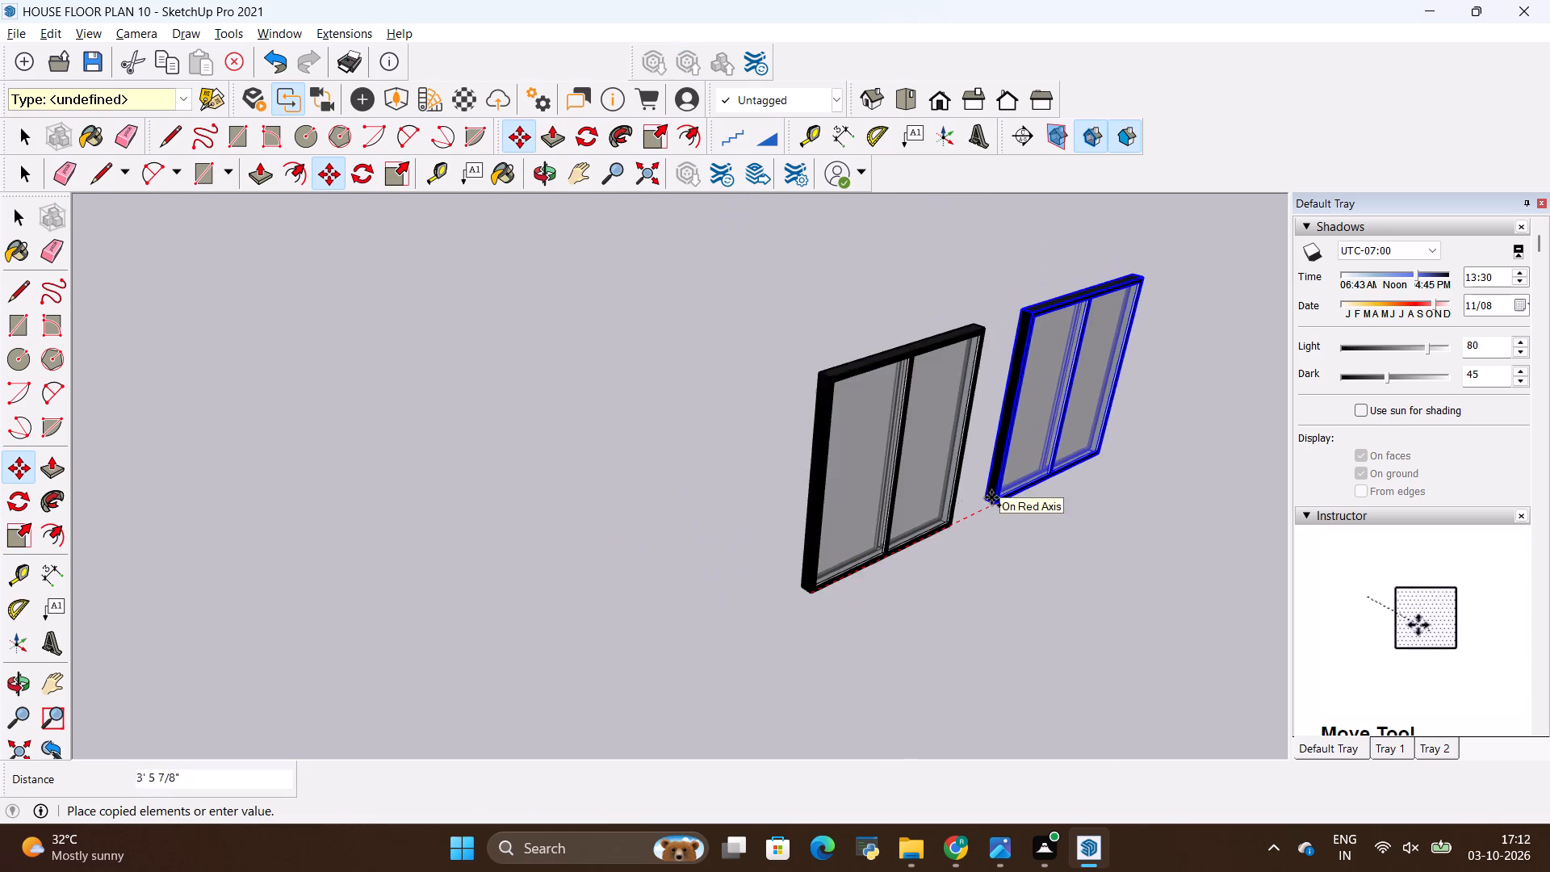
scroll(610, 575, down, 15)
scroll(1016, 564, down, 5)
scroll(890, 459, down, 5)
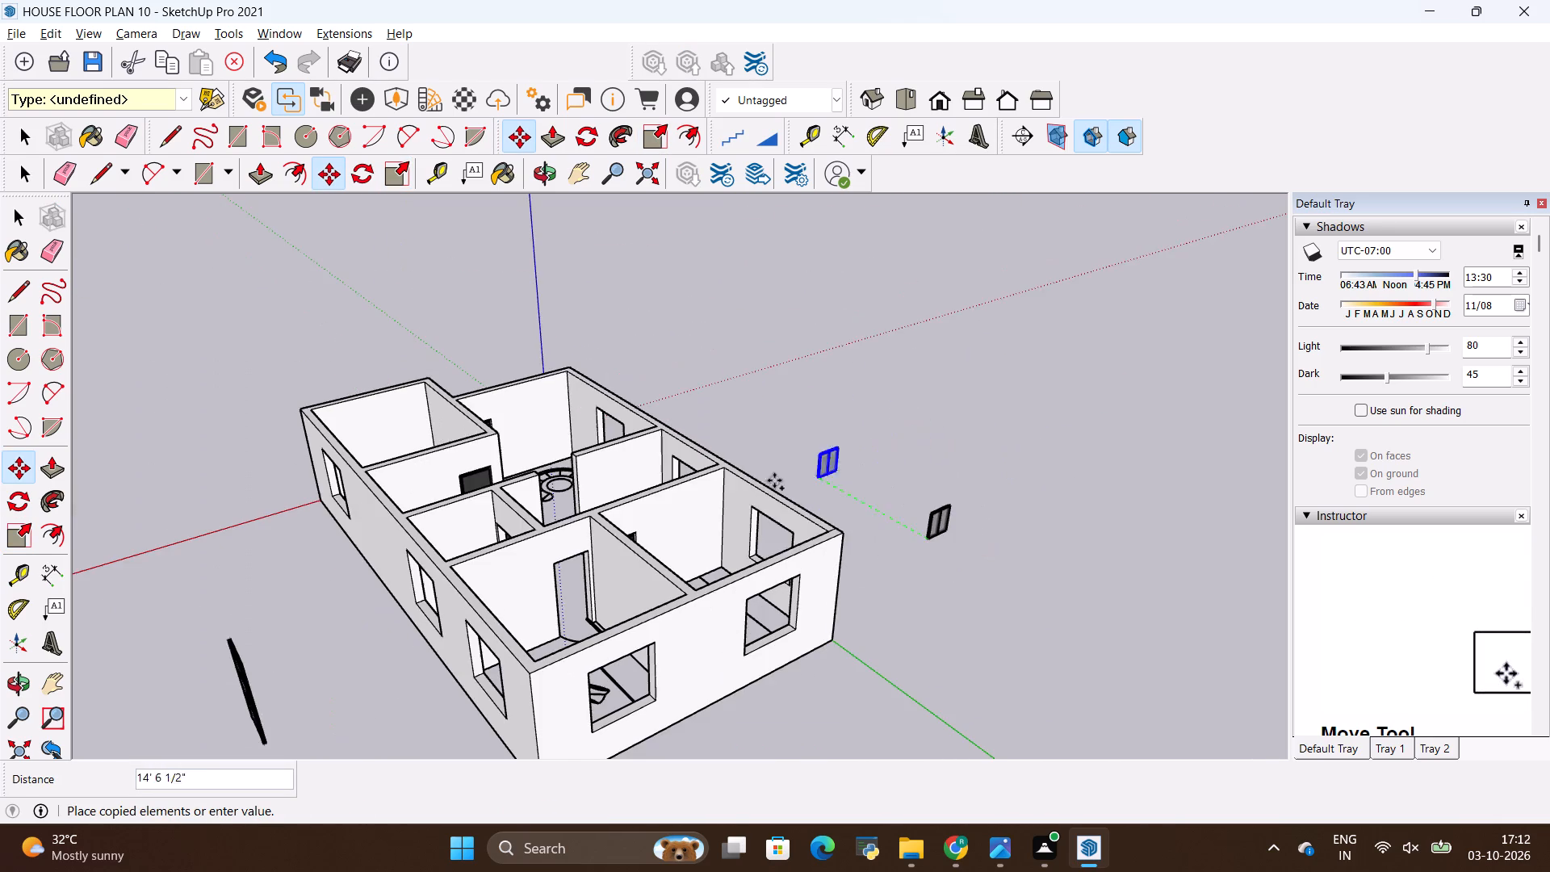
scroll(730, 647, up, 8)
middle_drag(756, 630, 413, 588)
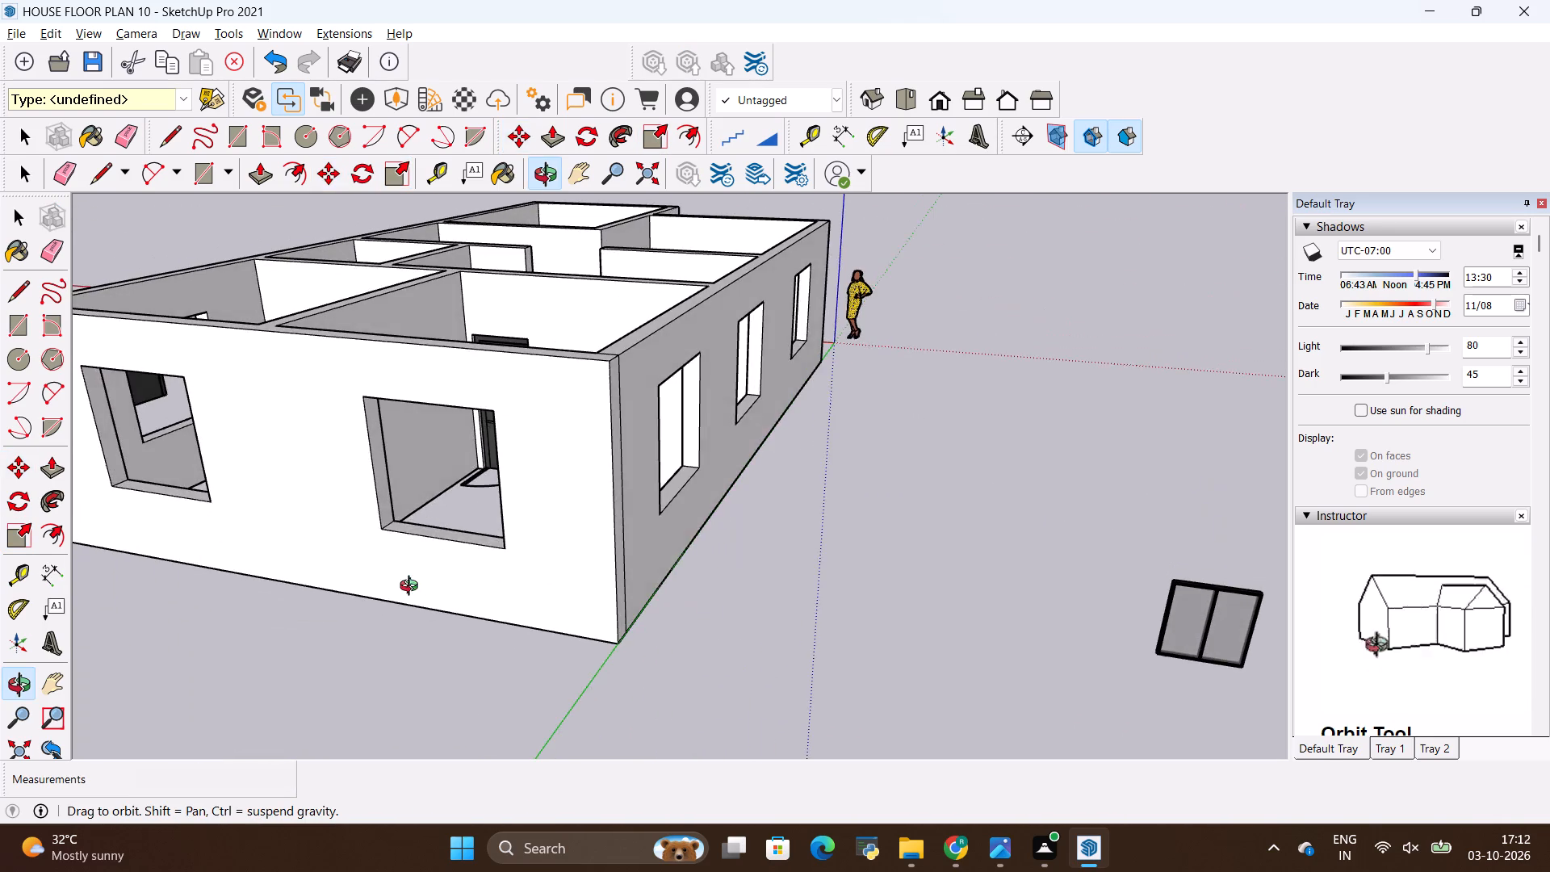
middle_drag(413, 588, 412, 588)
scroll(437, 465, up, 7)
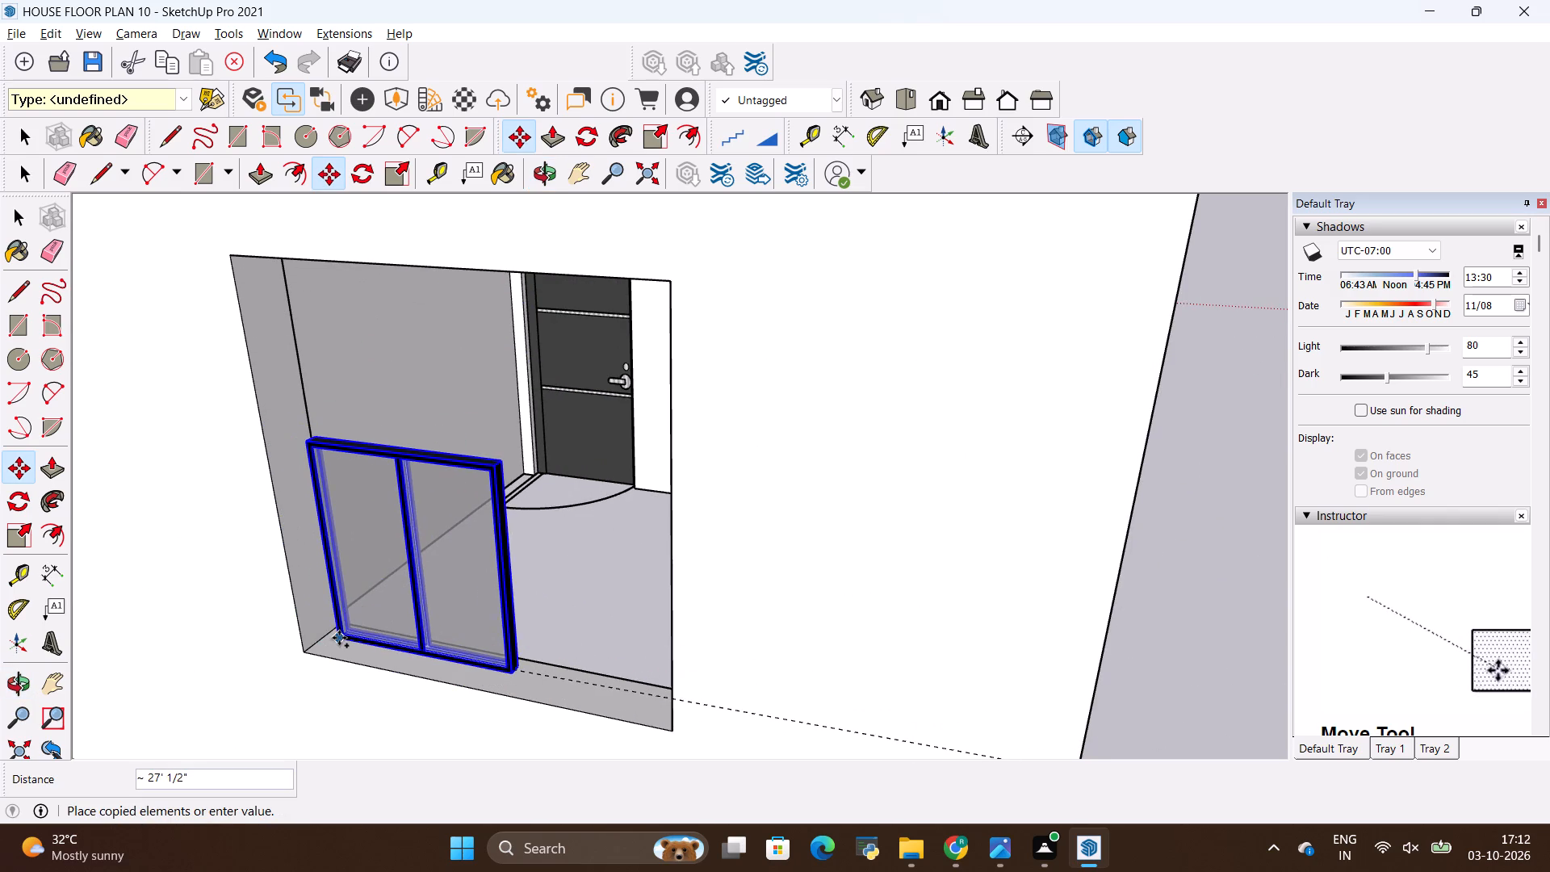
click(323, 637)
Scale the copied window in width and height by about 1.96 by 1.81 to the opening's upper corner midpoint so it fills the opening.
scroll(522, 451, up, 4)
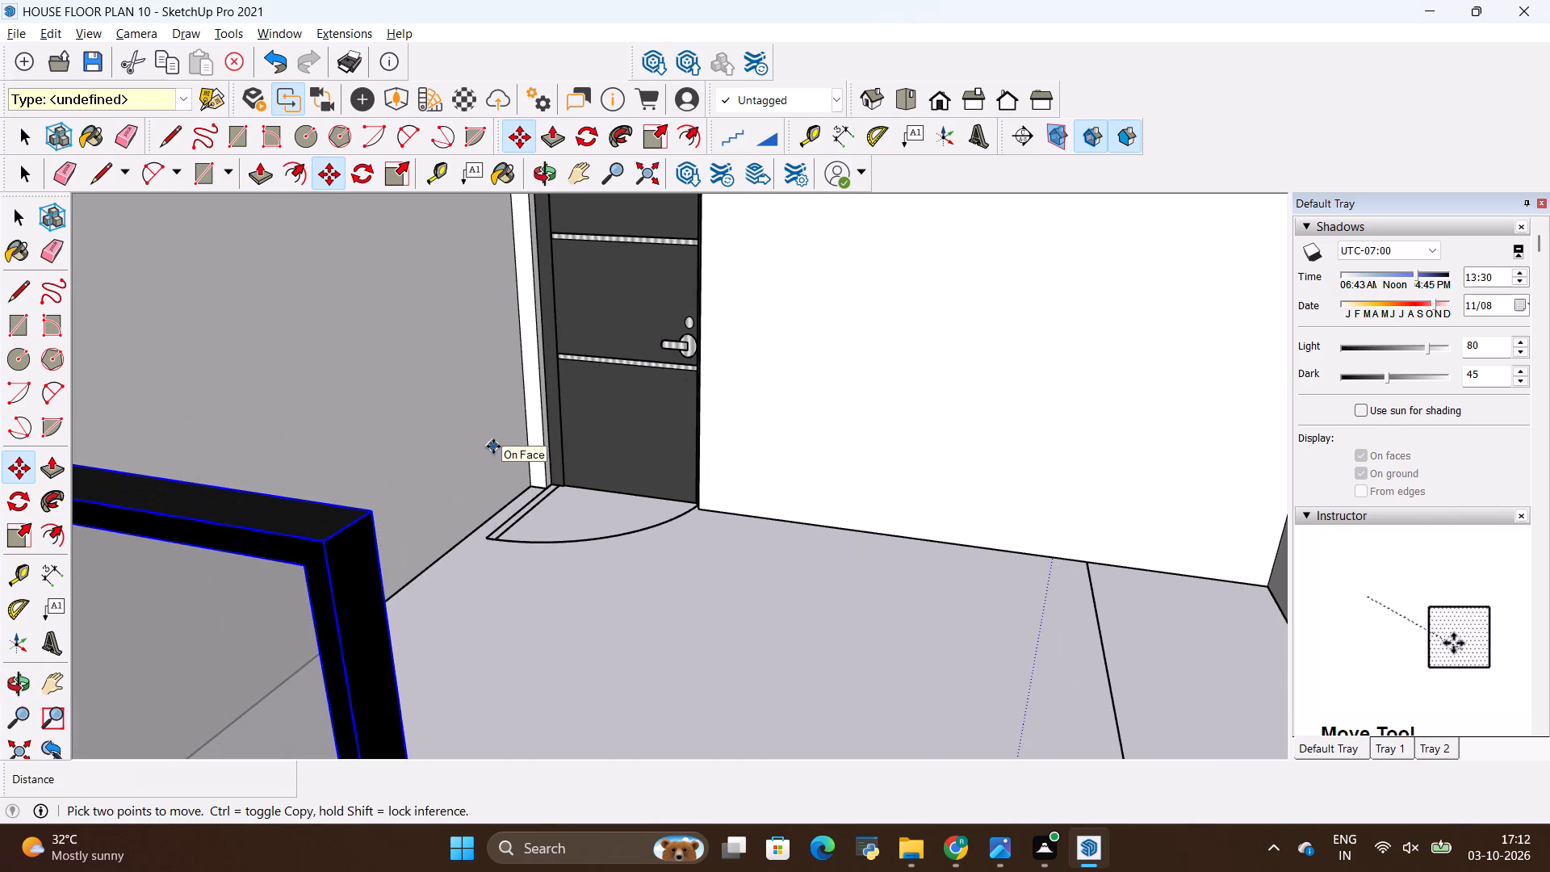
key(s)
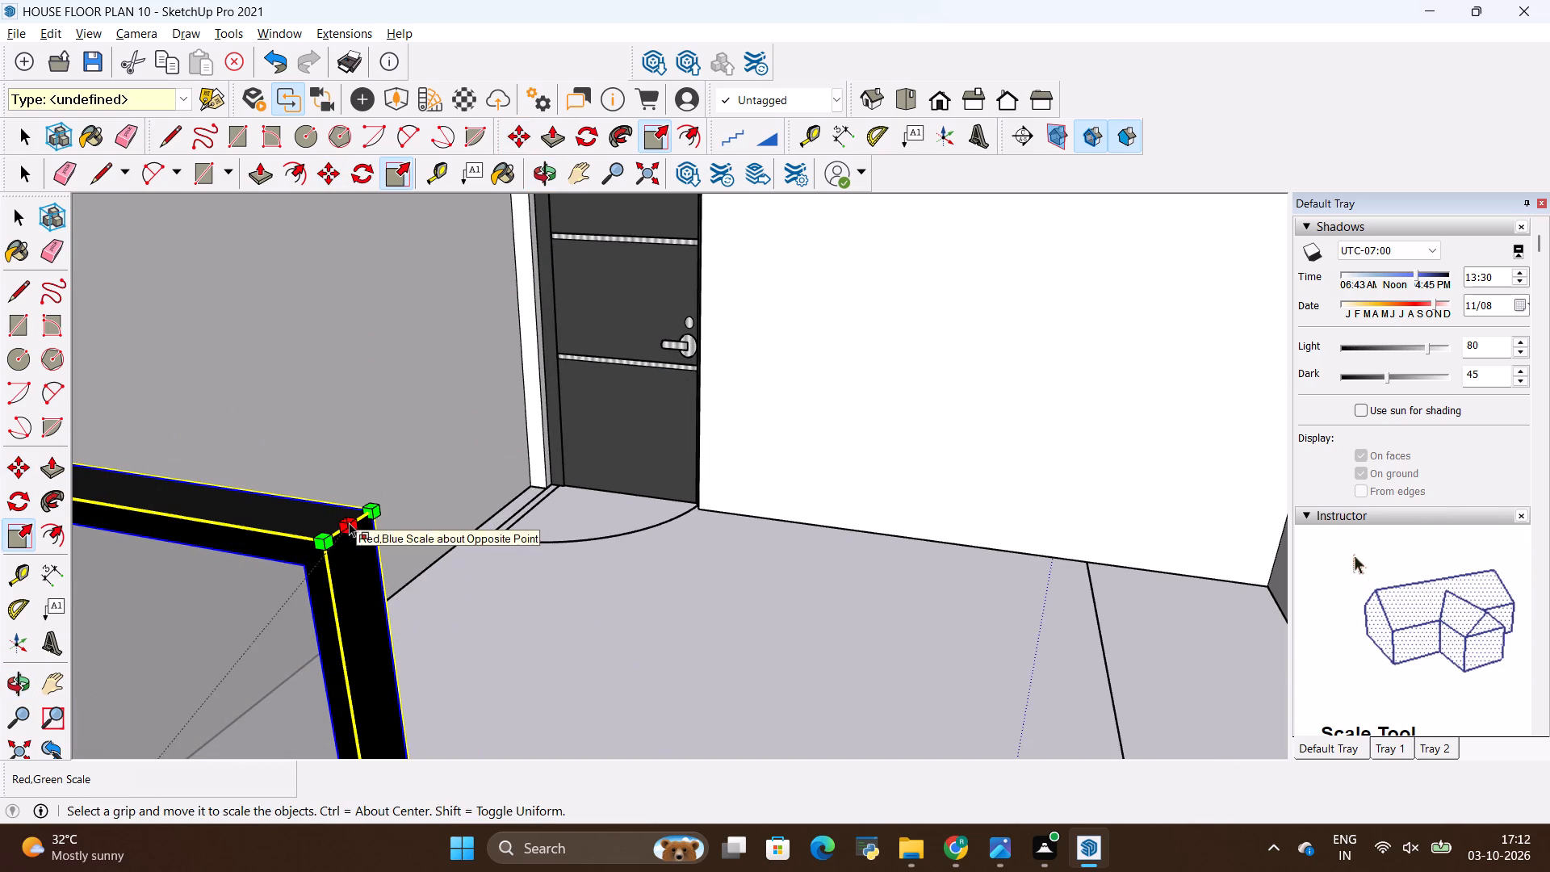
click(349, 522)
scroll(639, 541, down, 9)
middle_drag(641, 551, 887, 342)
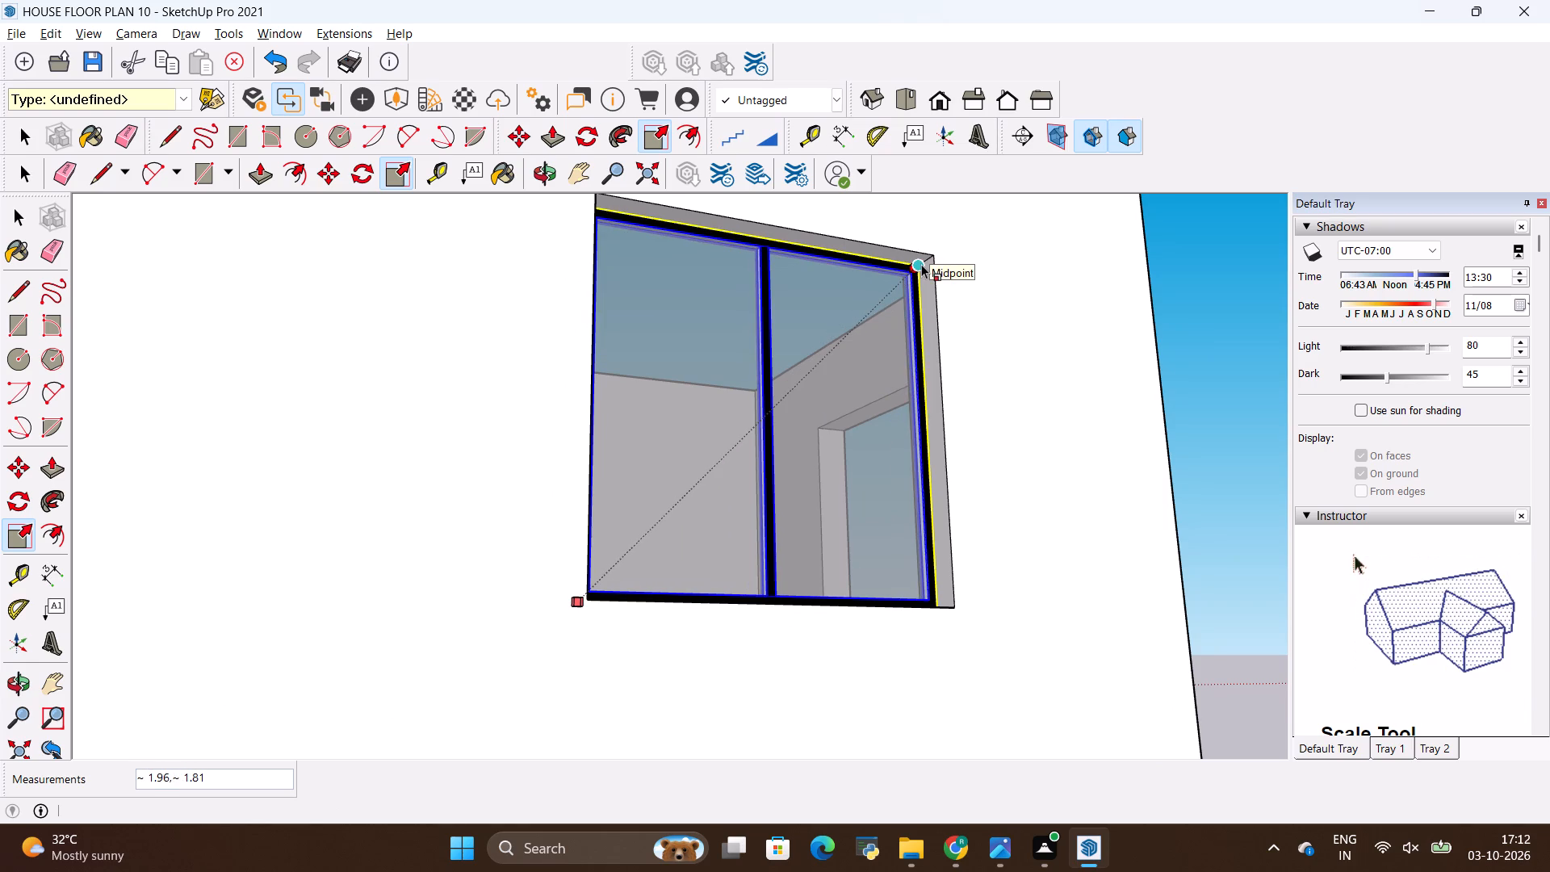
click(921, 264)
middle_drag(965, 384, 852, 485)
scroll(852, 451, down, 3)
middle_drag(866, 454, 766, 523)
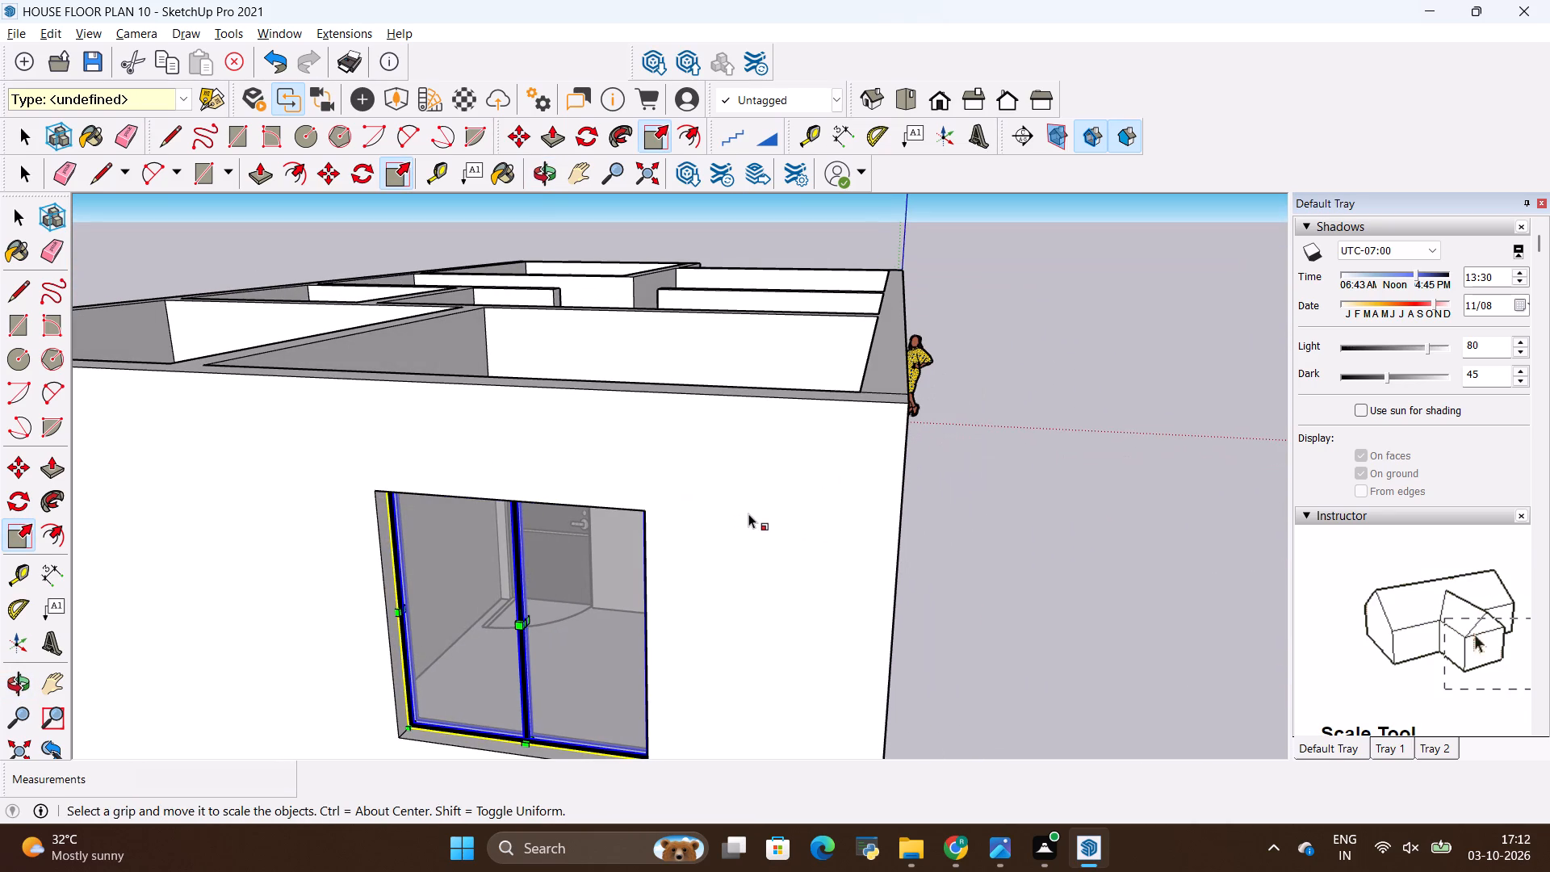
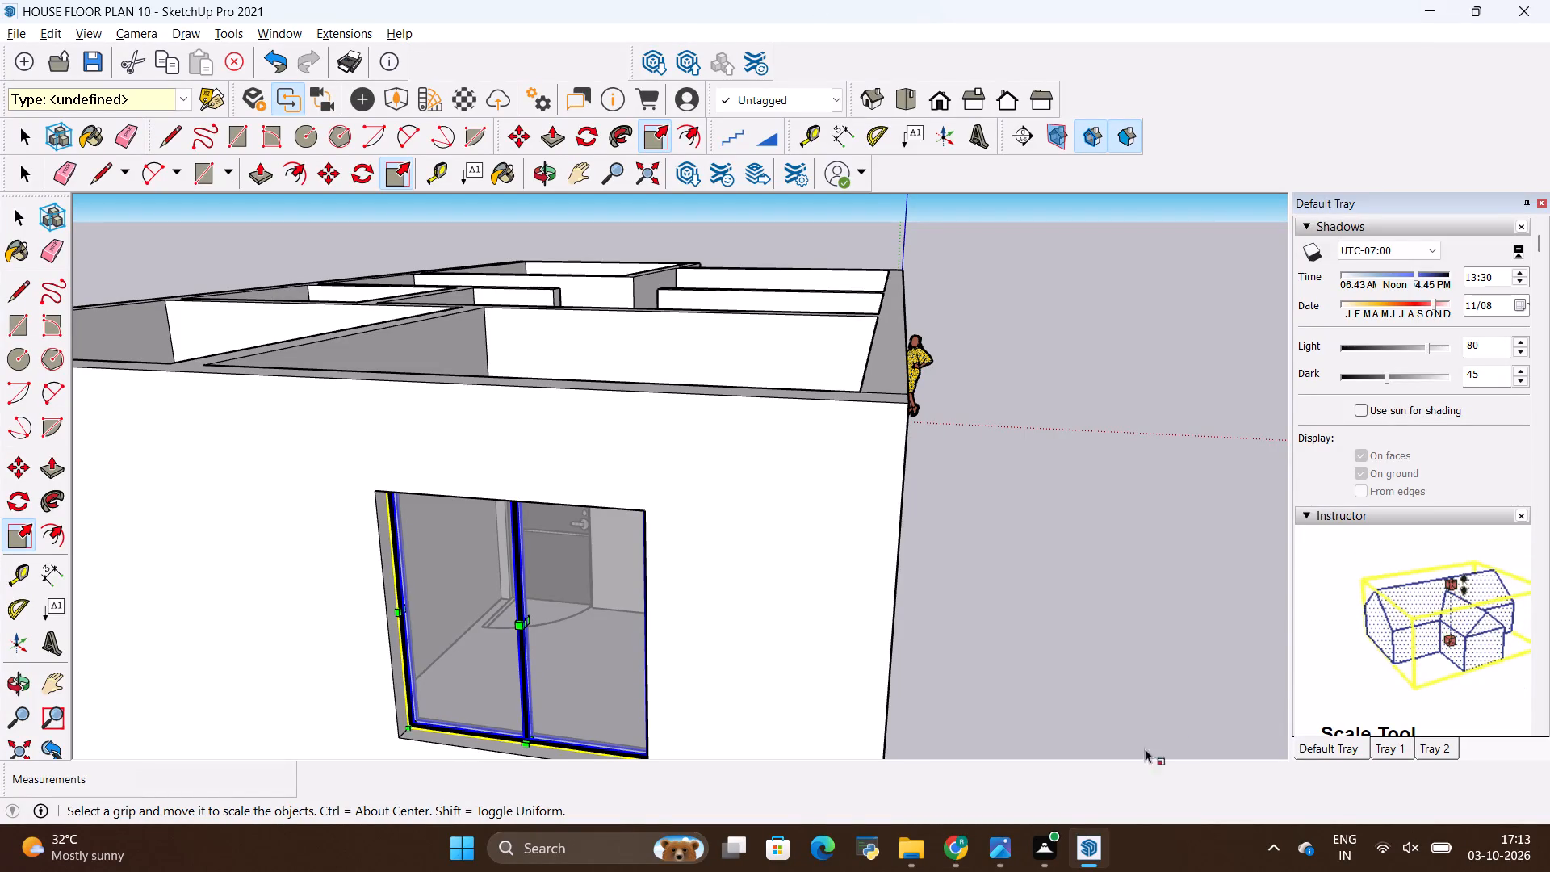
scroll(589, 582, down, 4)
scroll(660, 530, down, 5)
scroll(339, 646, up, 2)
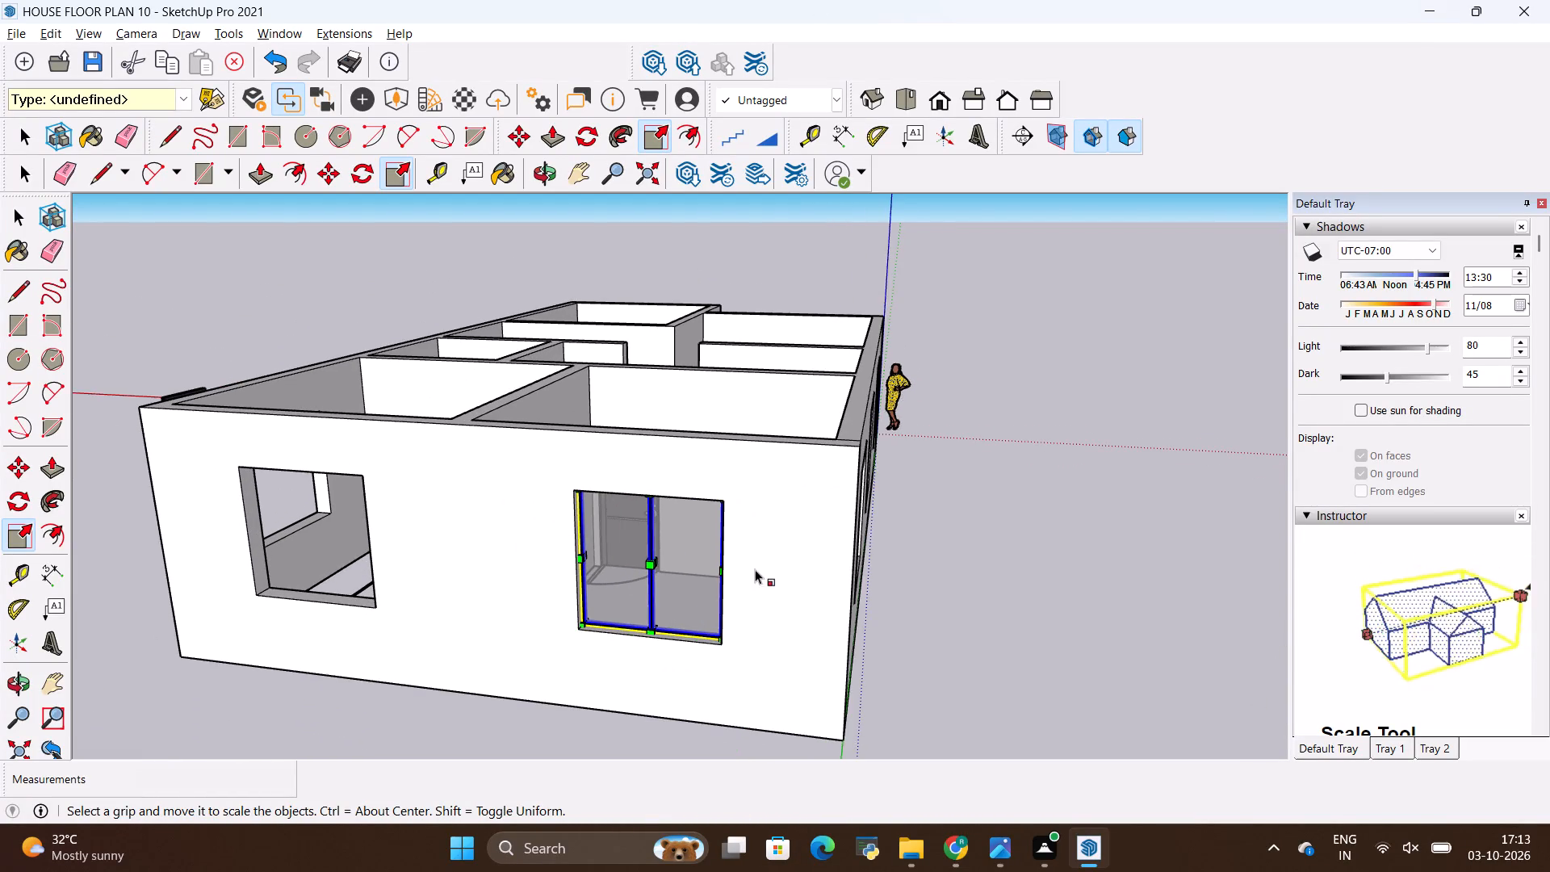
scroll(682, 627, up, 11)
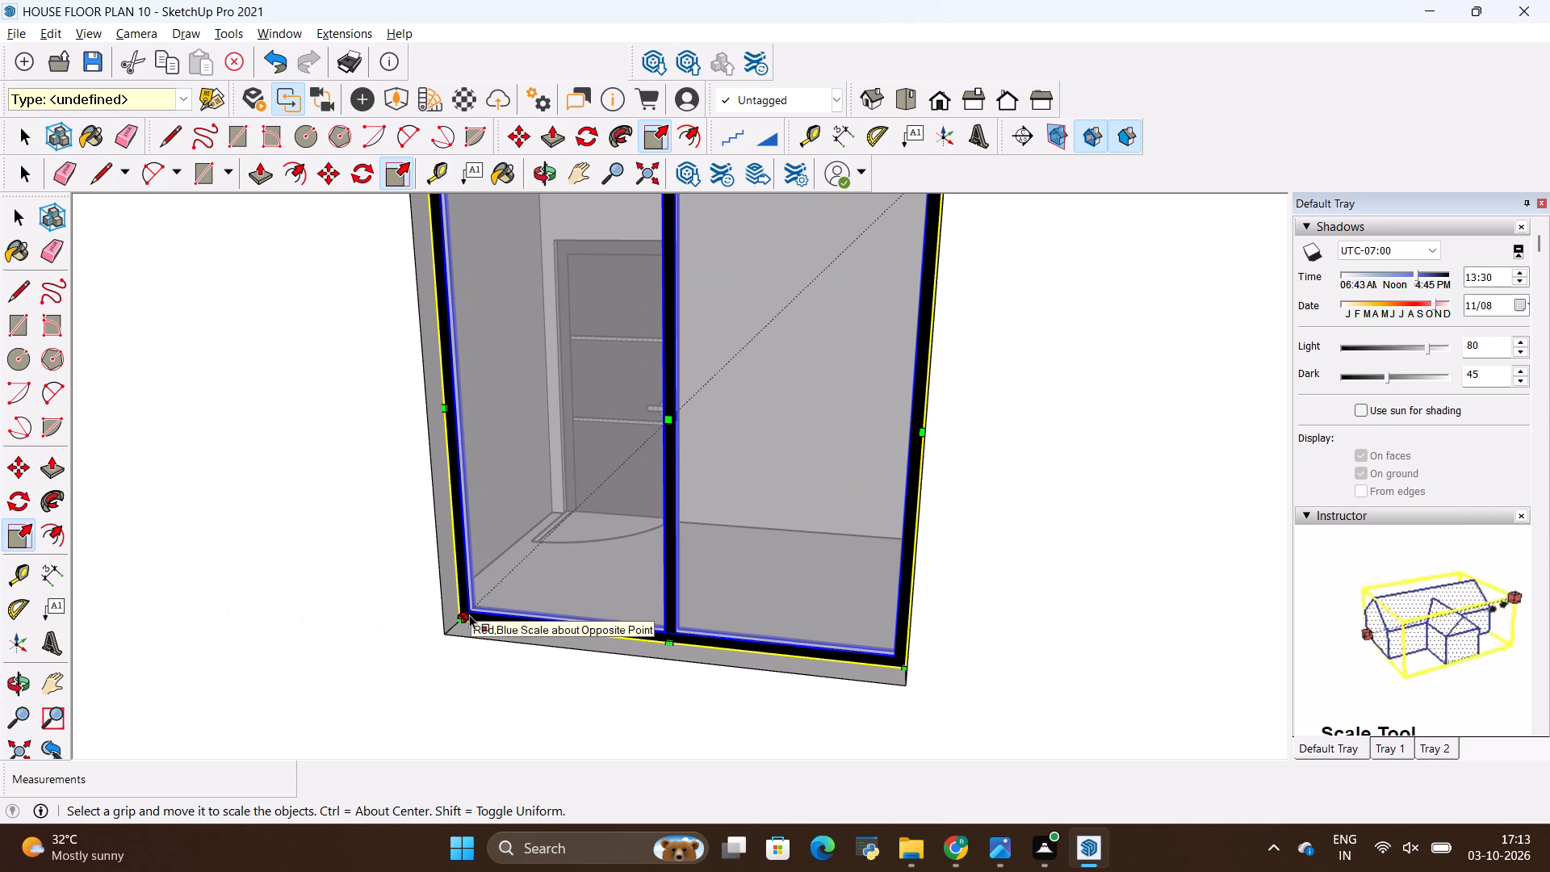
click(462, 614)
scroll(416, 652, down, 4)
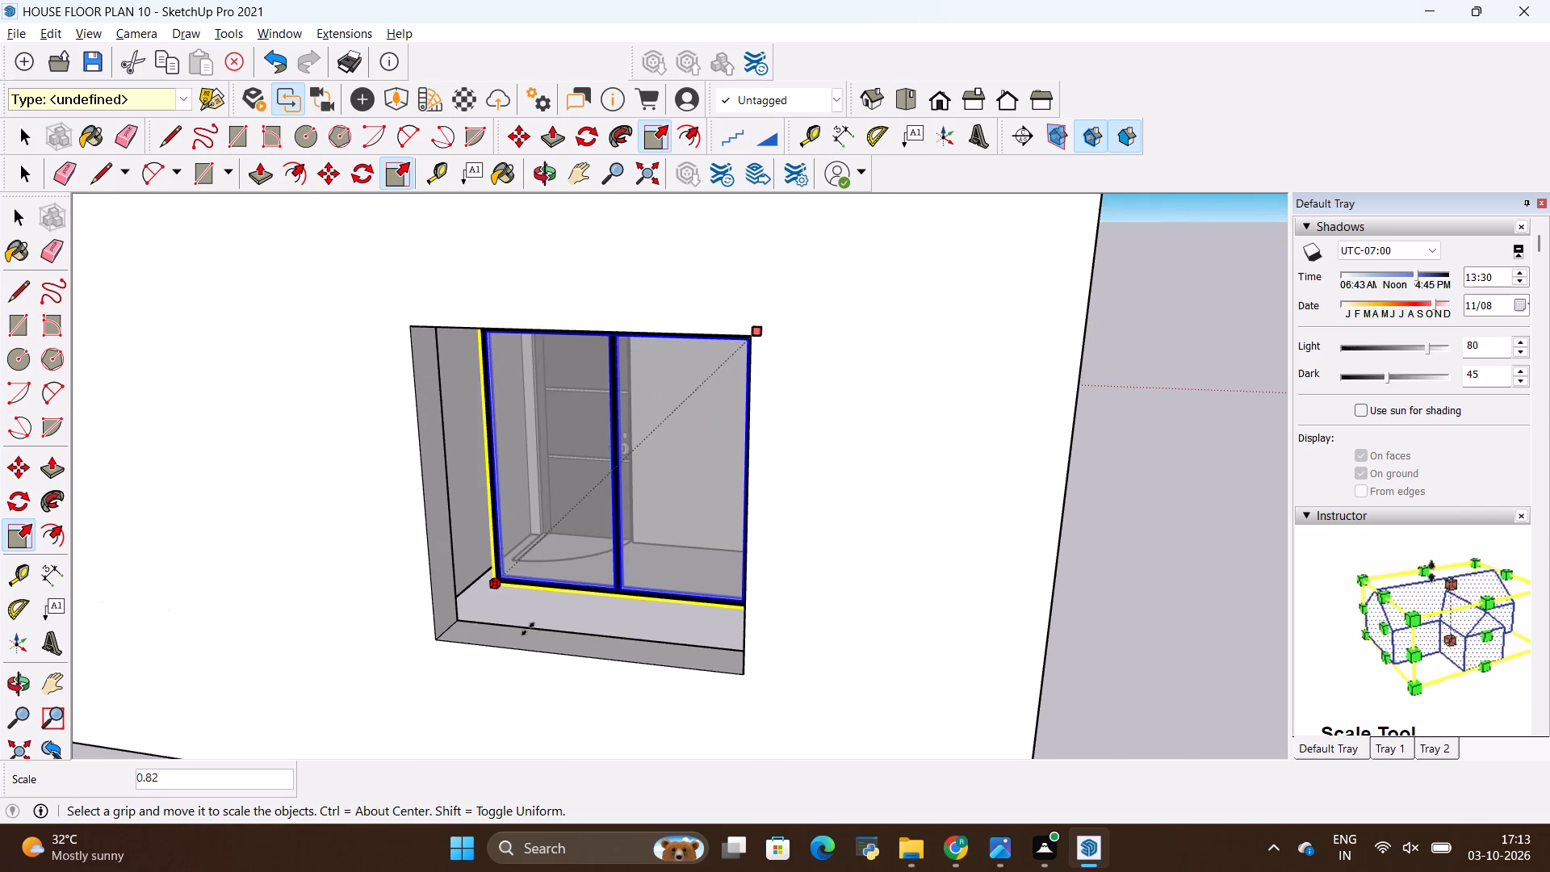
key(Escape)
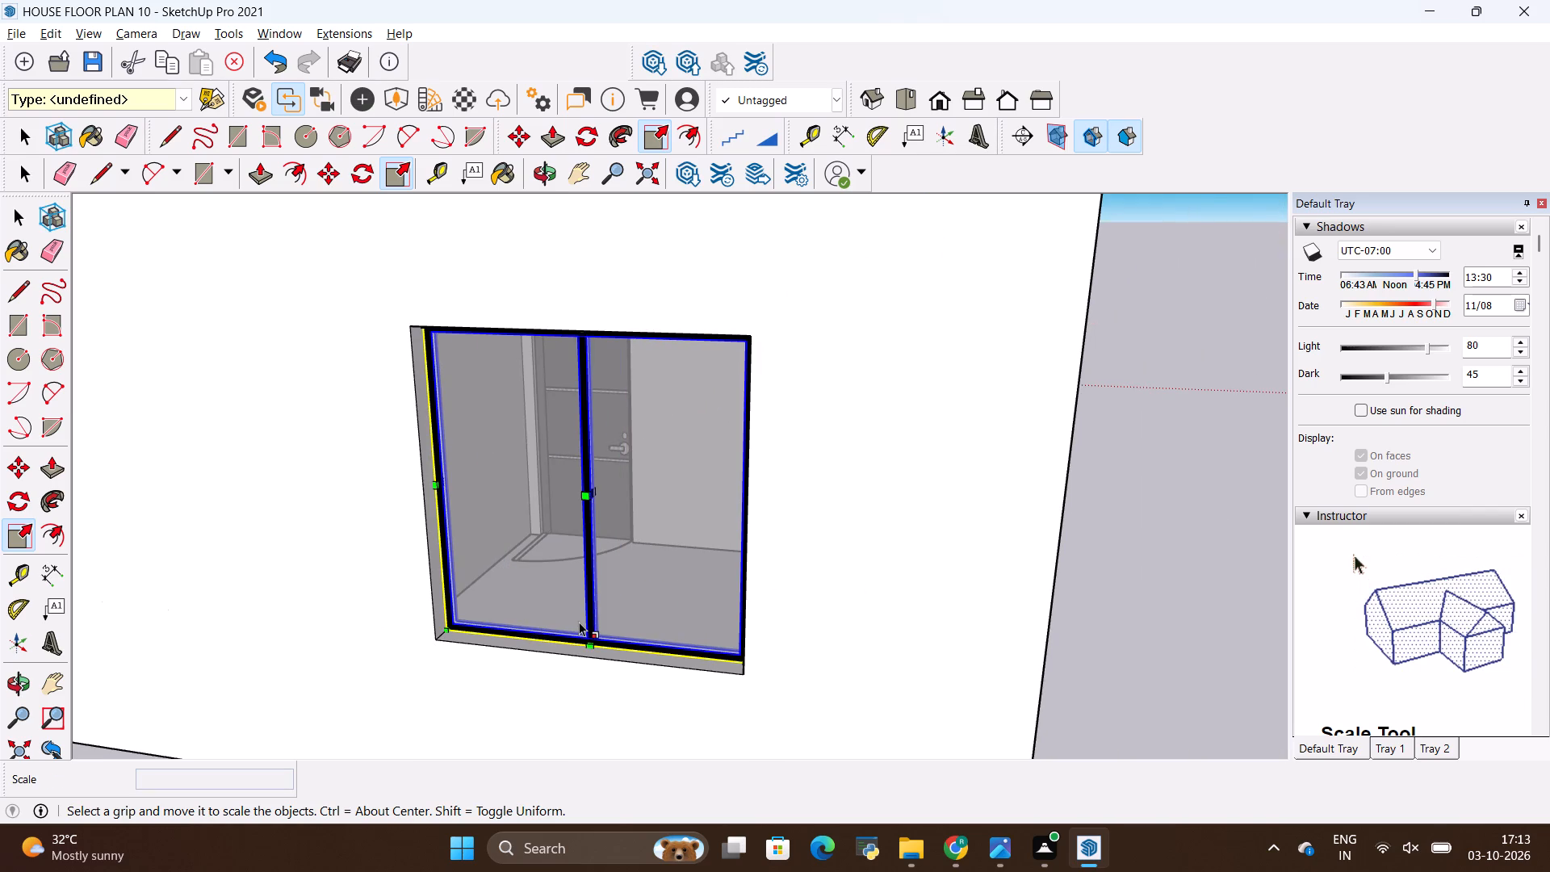
Copy the window from its lower corner 12' 9" along the red axis into the other end wall opening, on the sill.
key(m)
scroll(477, 638, up, 2)
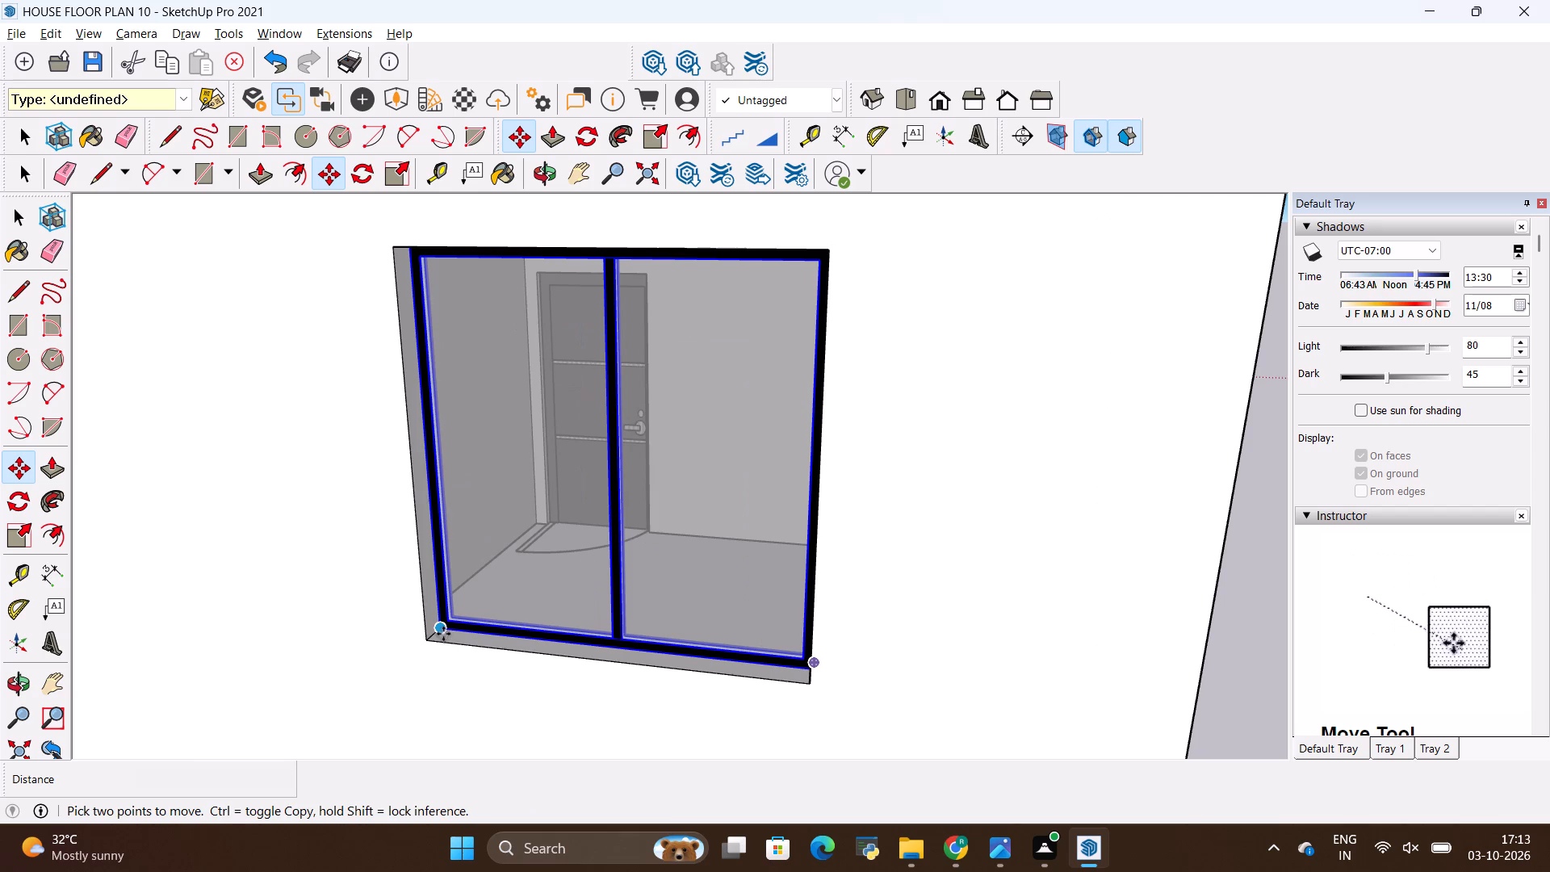
ctrl+click(441, 633)
scroll(417, 690, down, 5)
scroll(347, 623, down, 4)
scroll(843, 585, down, 2)
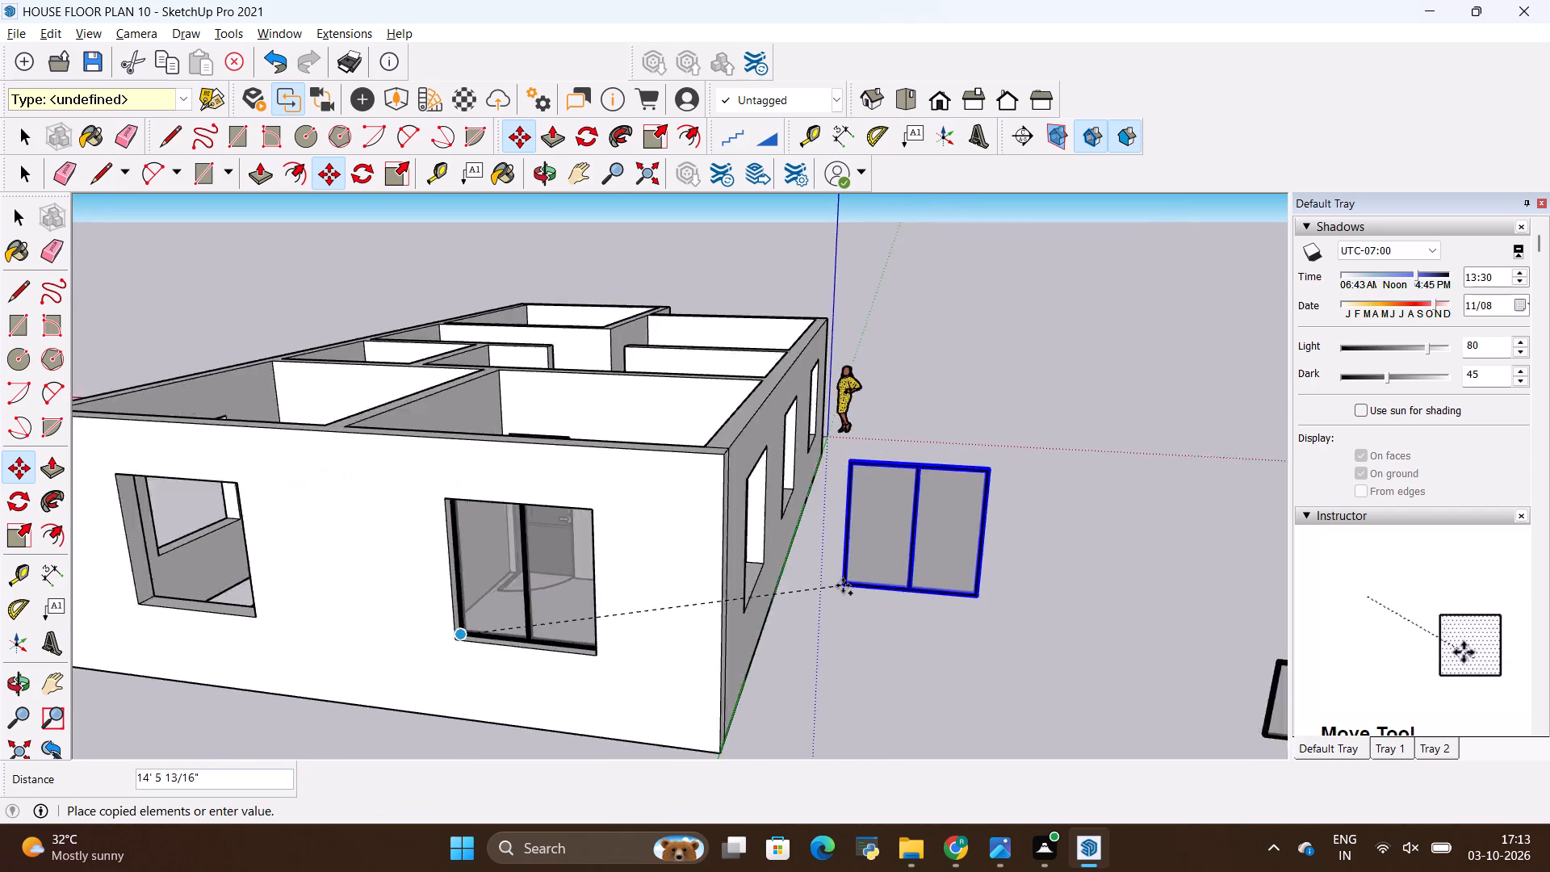
scroll(843, 585, down, 3)
scroll(519, 614, up, 13)
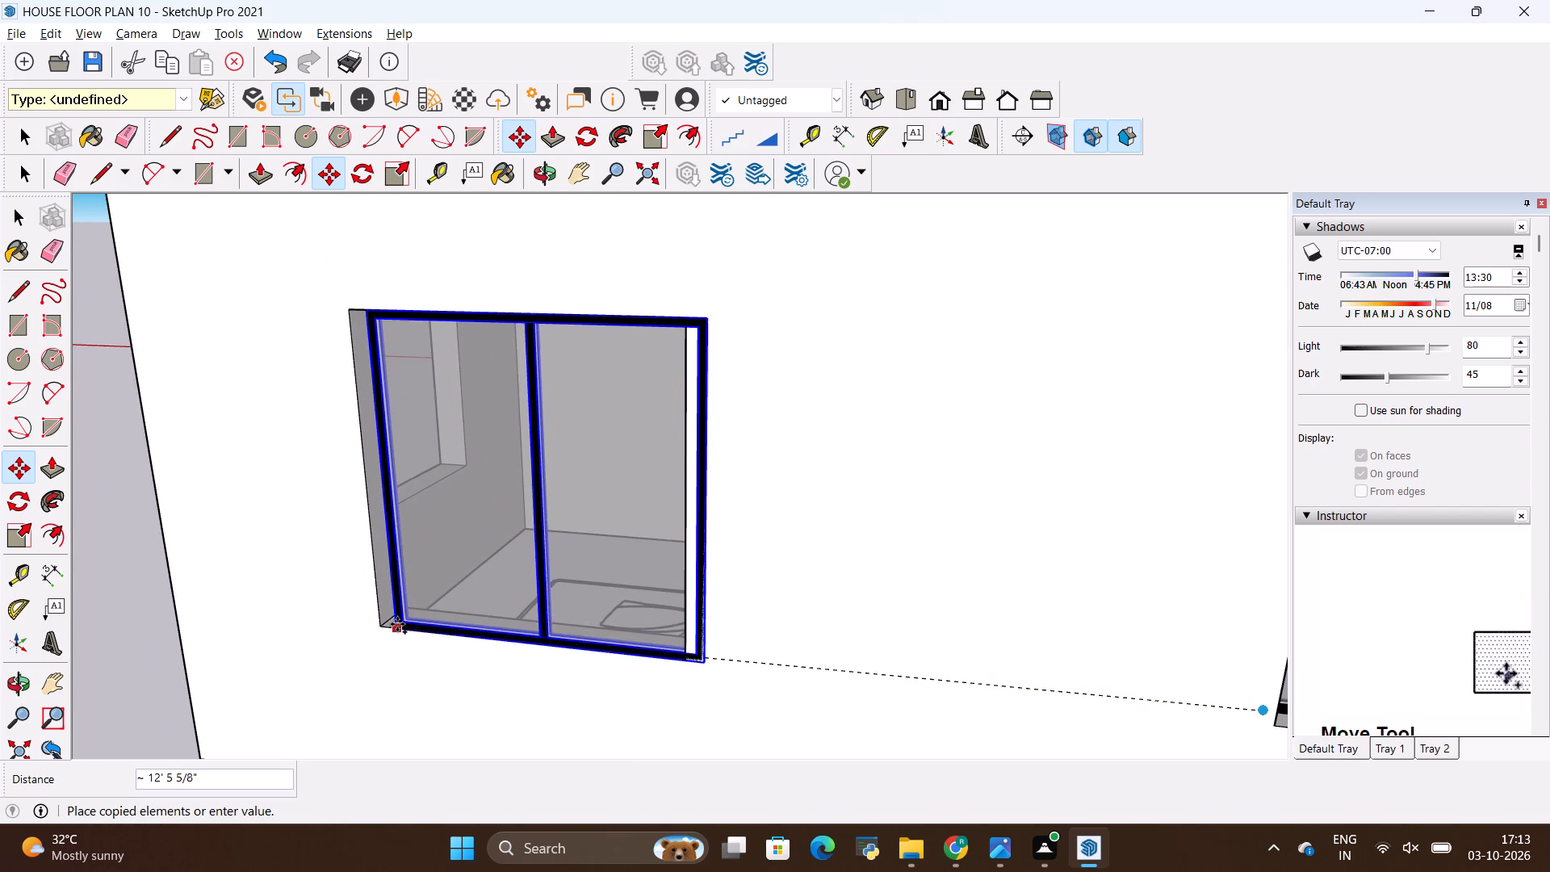
scroll(394, 610, up, 6)
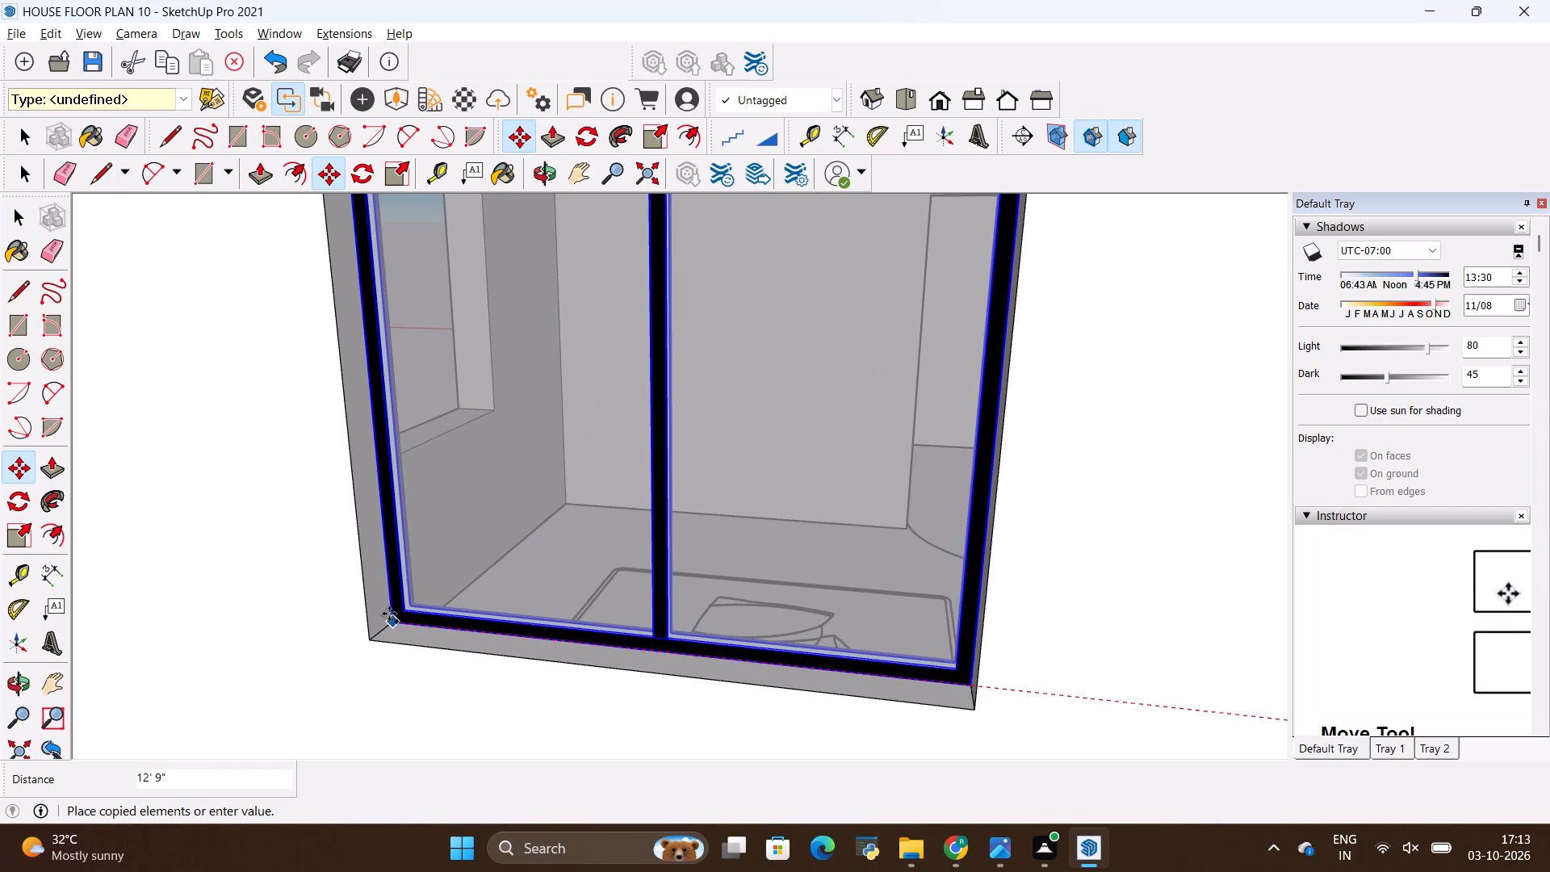
click(387, 614)
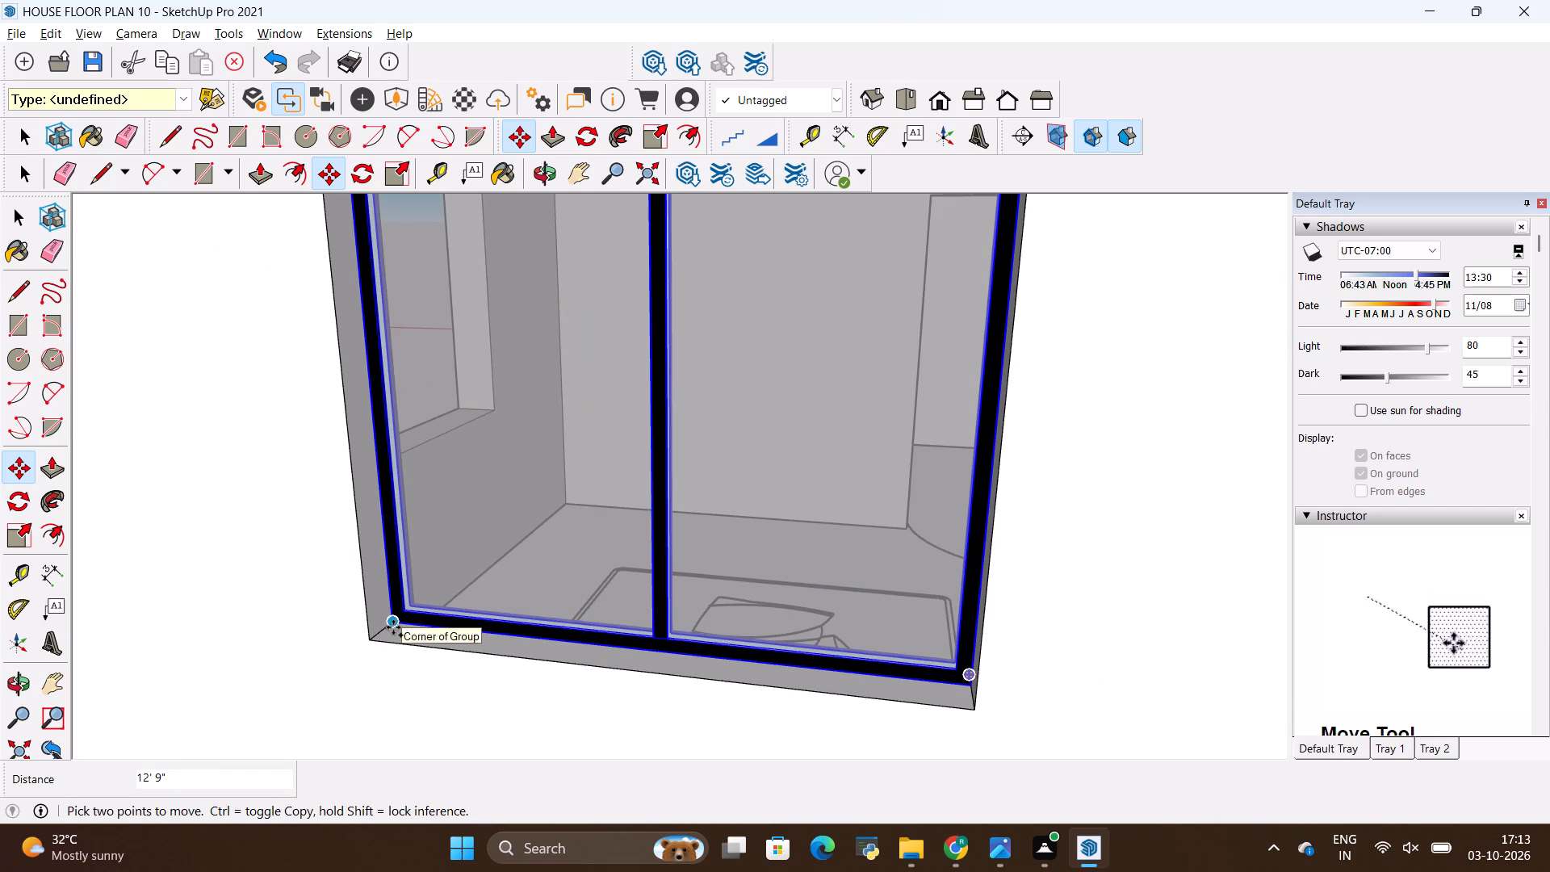
Place another copy of the end wall window outside the house, near the loose door, about 16' 6 9/16" away.
ctrl+drag(393, 627, 389, 640)
scroll(442, 708, down, 16)
scroll(610, 510, up, 1)
middle_drag(684, 512, 679, 526)
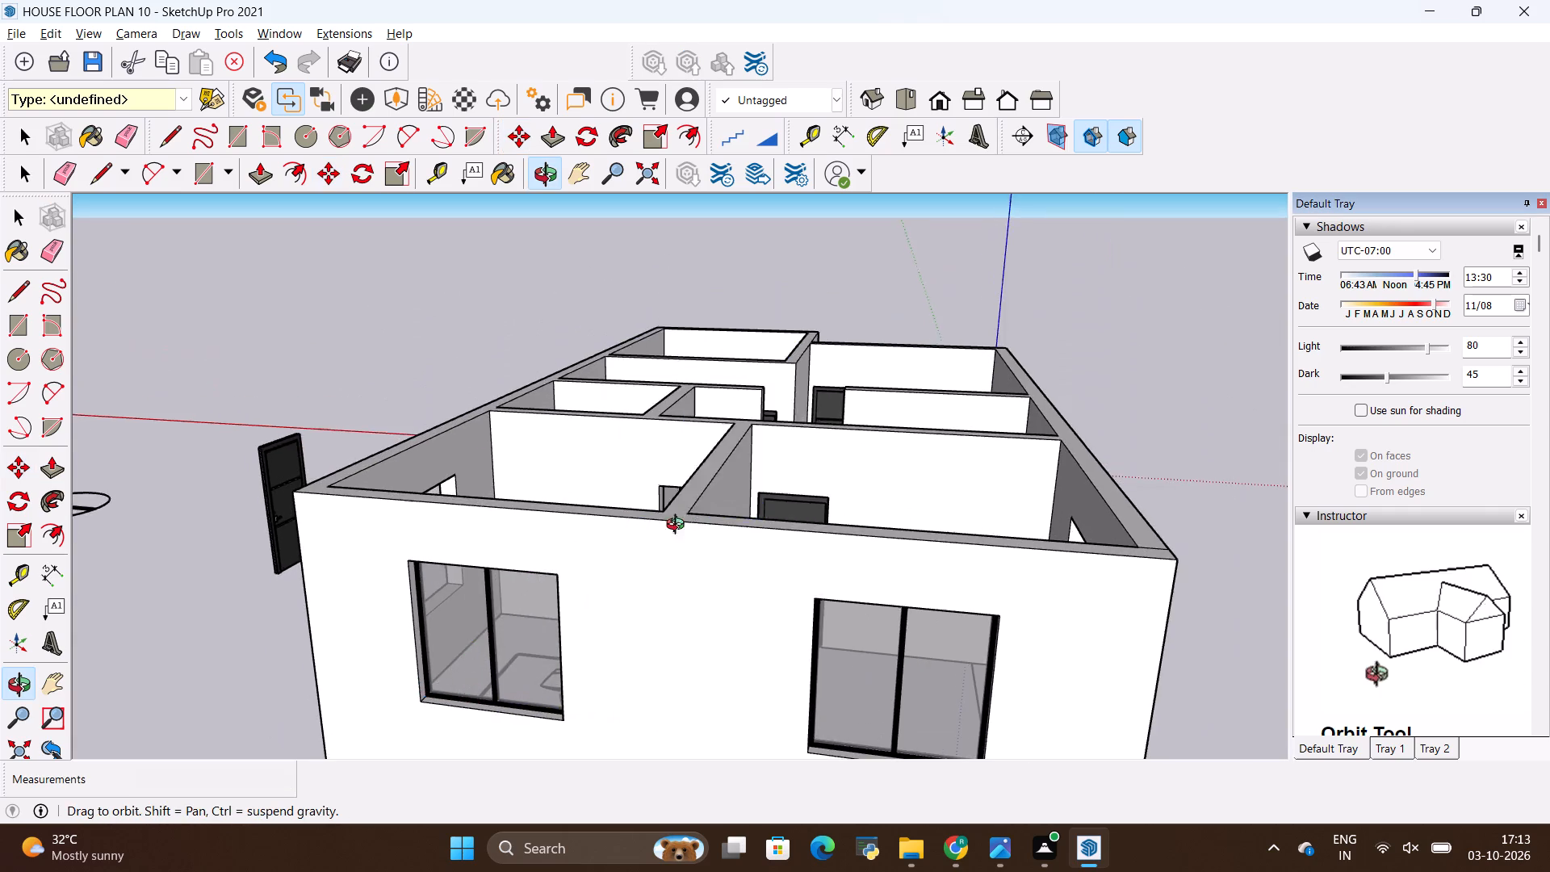
middle_drag(679, 526, 559, 711)
scroll(551, 646, down, 5)
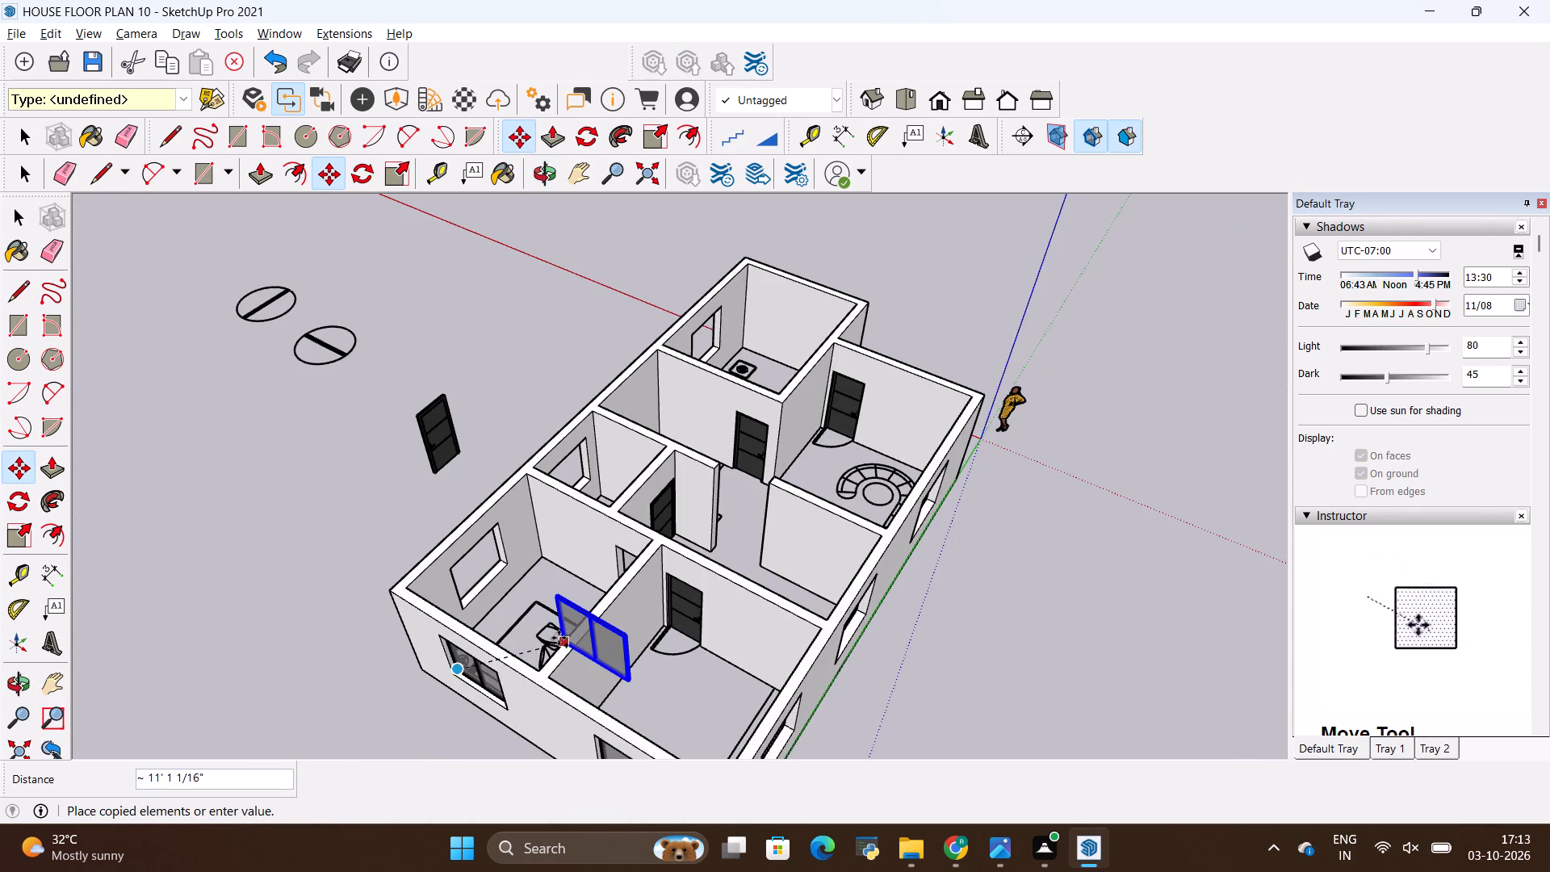
middle_drag(354, 550, 559, 403)
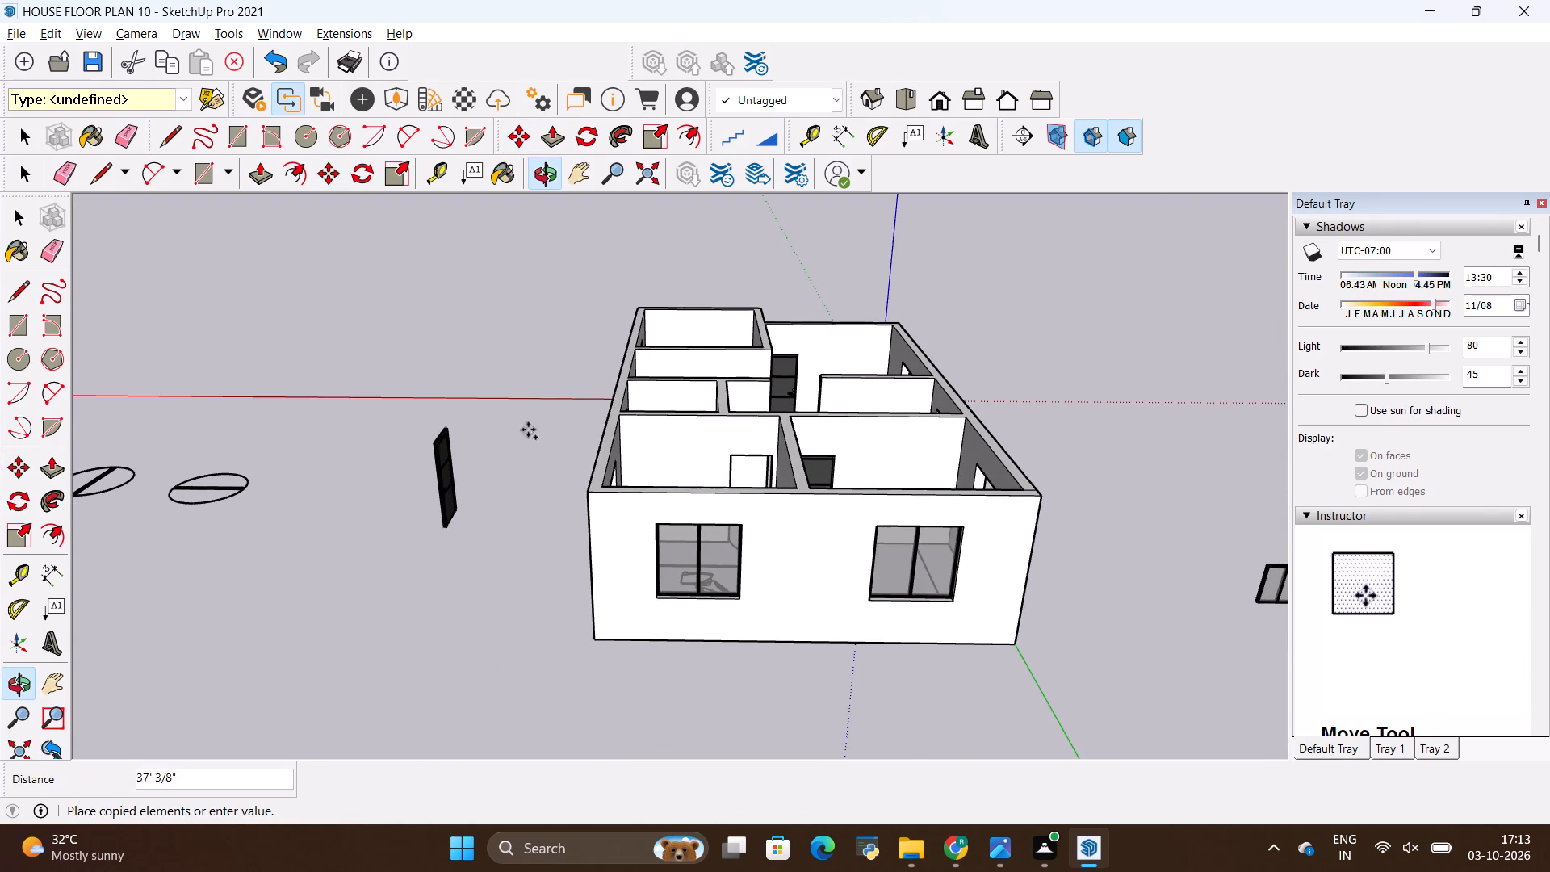
click(385, 600)
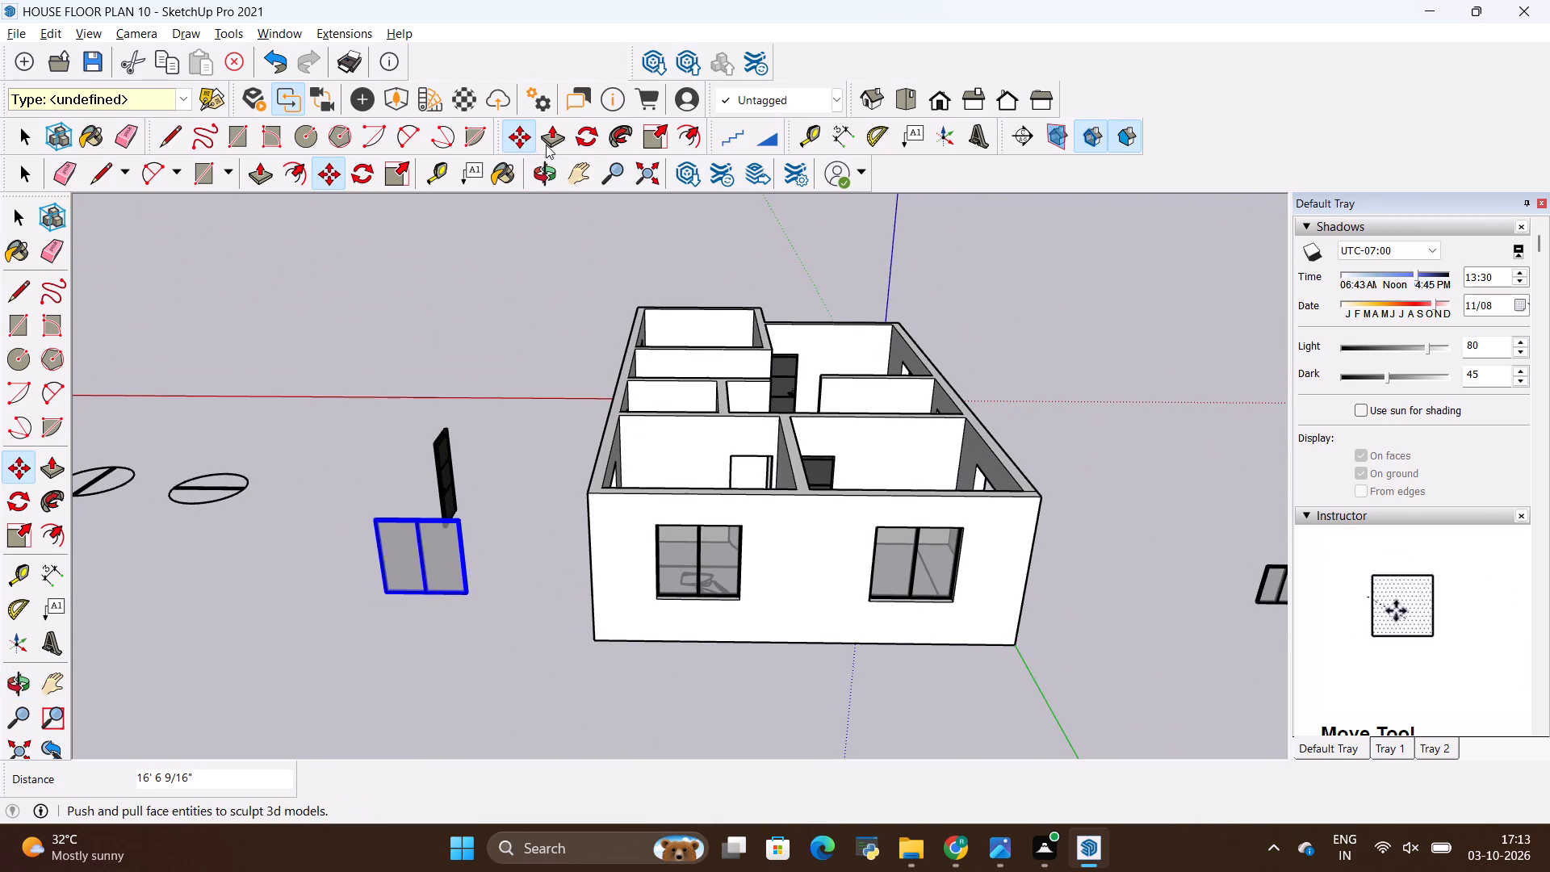
Rotate the loose window copy 90 degrees about the vertical axis so it runs parallel to the green axis.
click(582, 142)
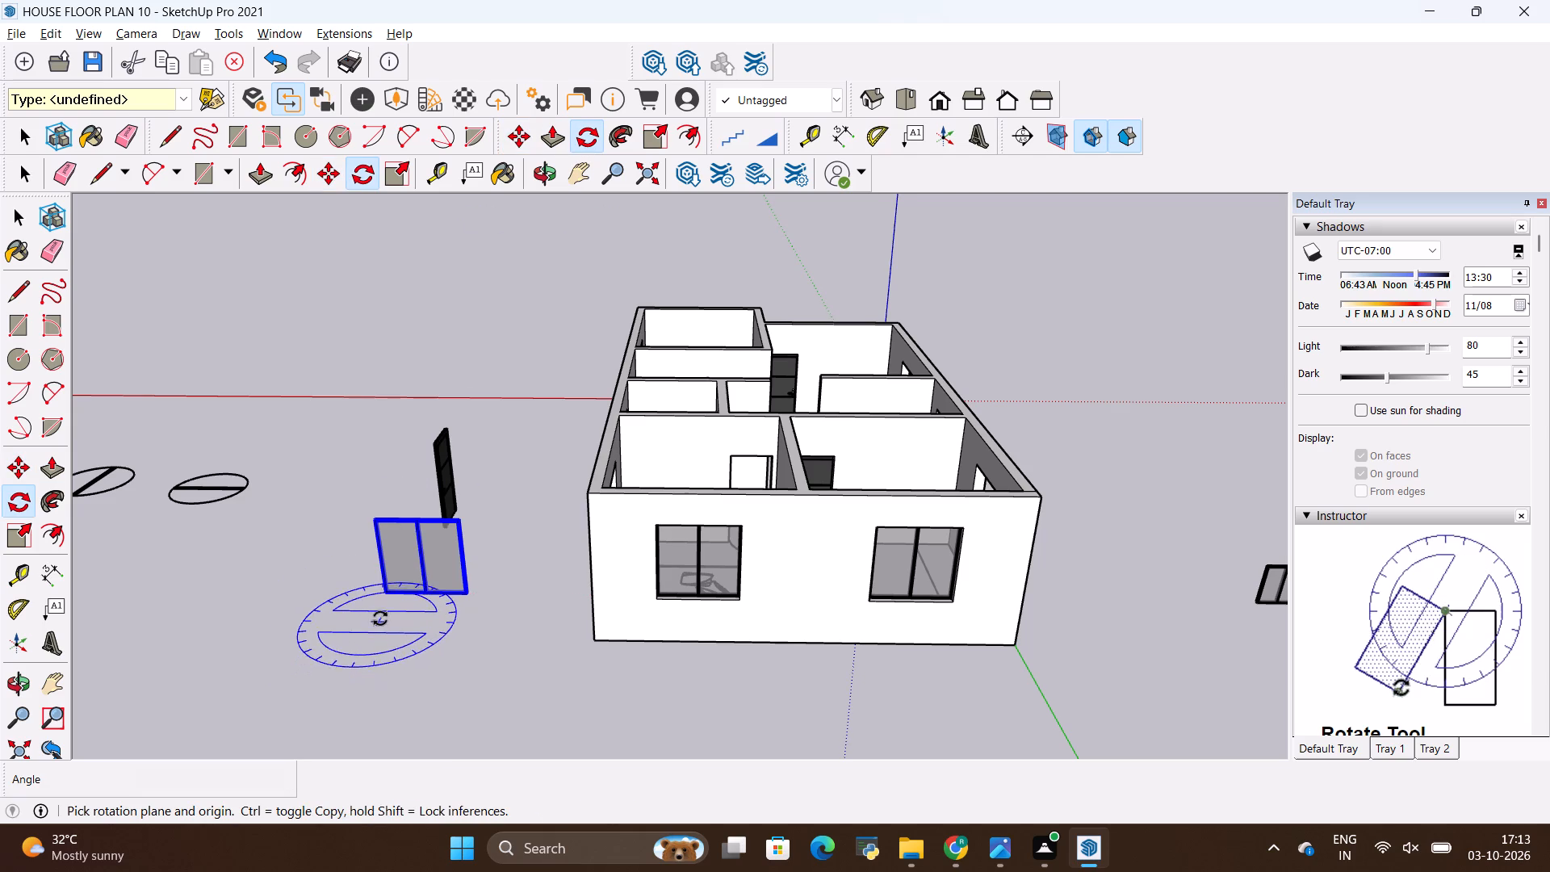
click(381, 618)
click(480, 622)
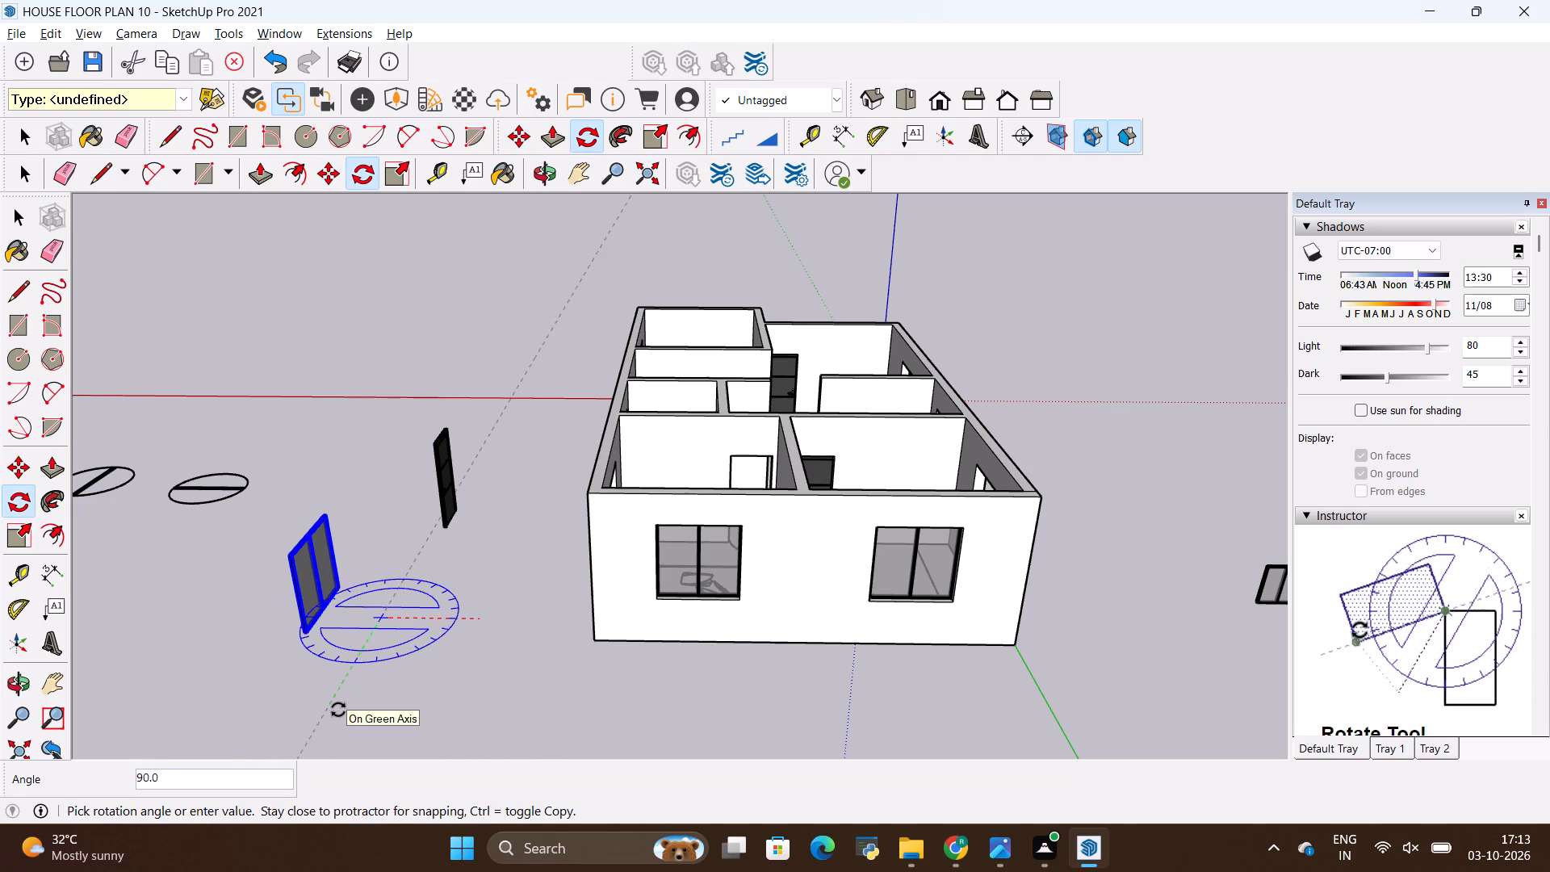
click(338, 710)
key(space)
click(338, 710)
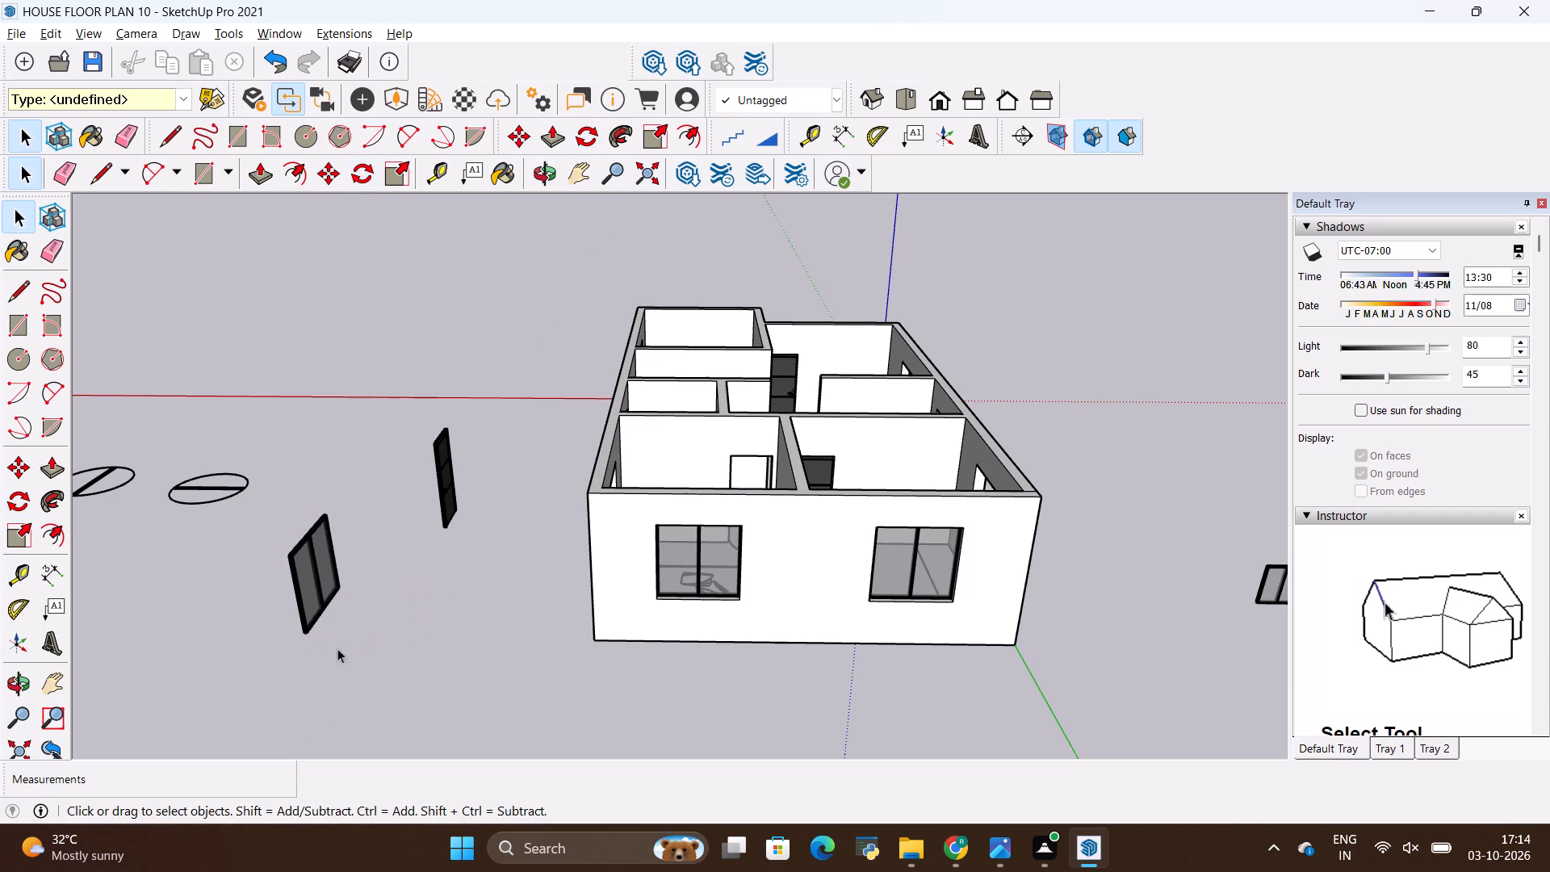
Move the rotated window by its lower corner into the long wall opening nearest the windowed end wall, on the side facing the loose door.
click(318, 580)
key(m)
scroll(316, 634, down, 4)
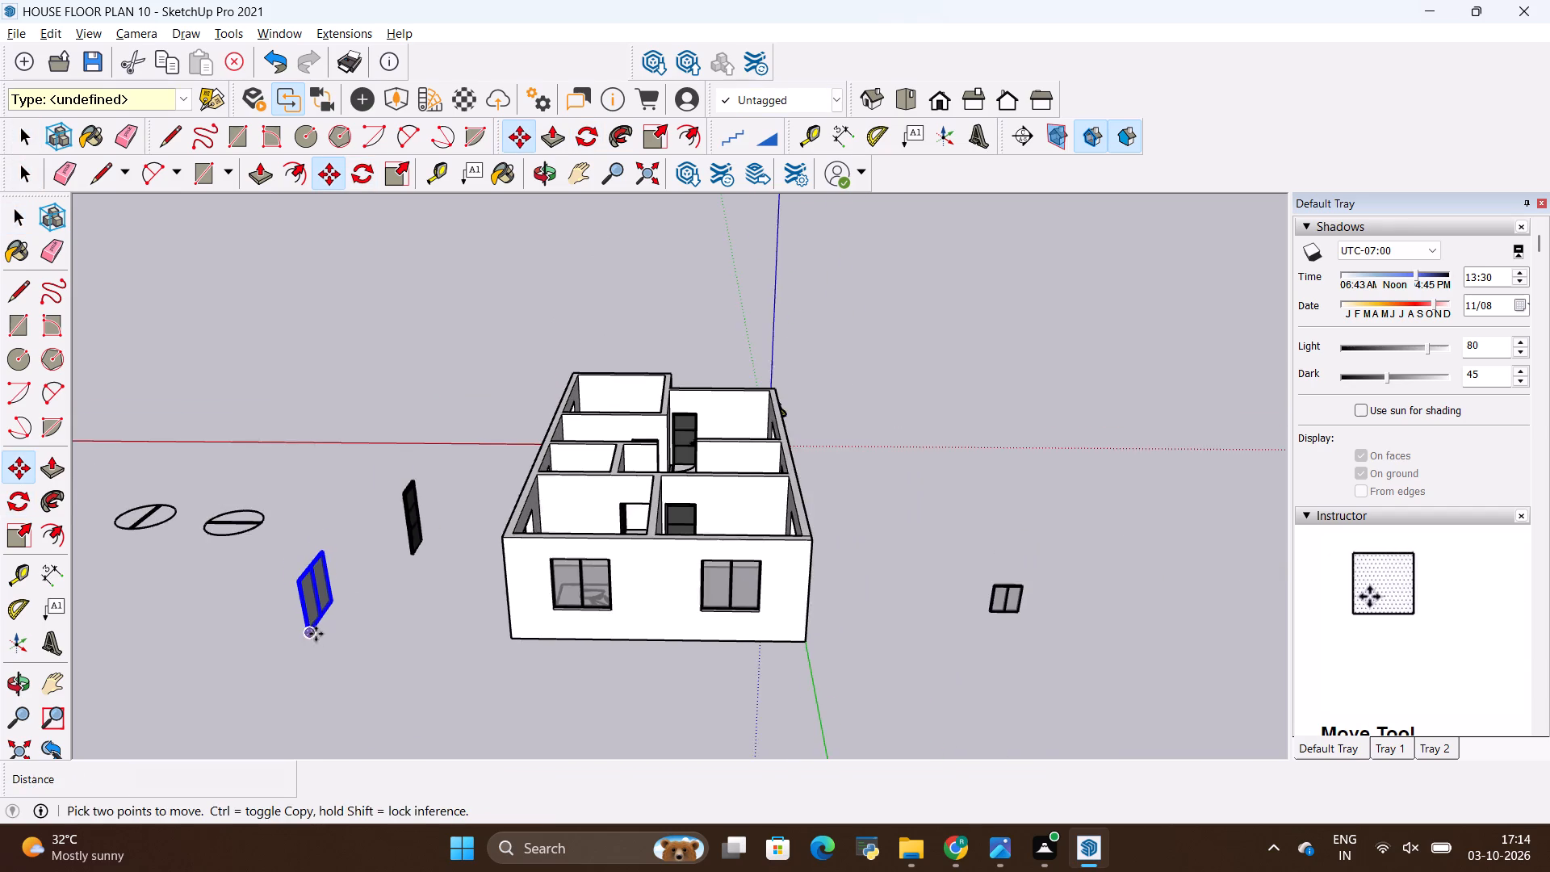
middle_drag(294, 631, 755, 548)
scroll(874, 588, up, 7)
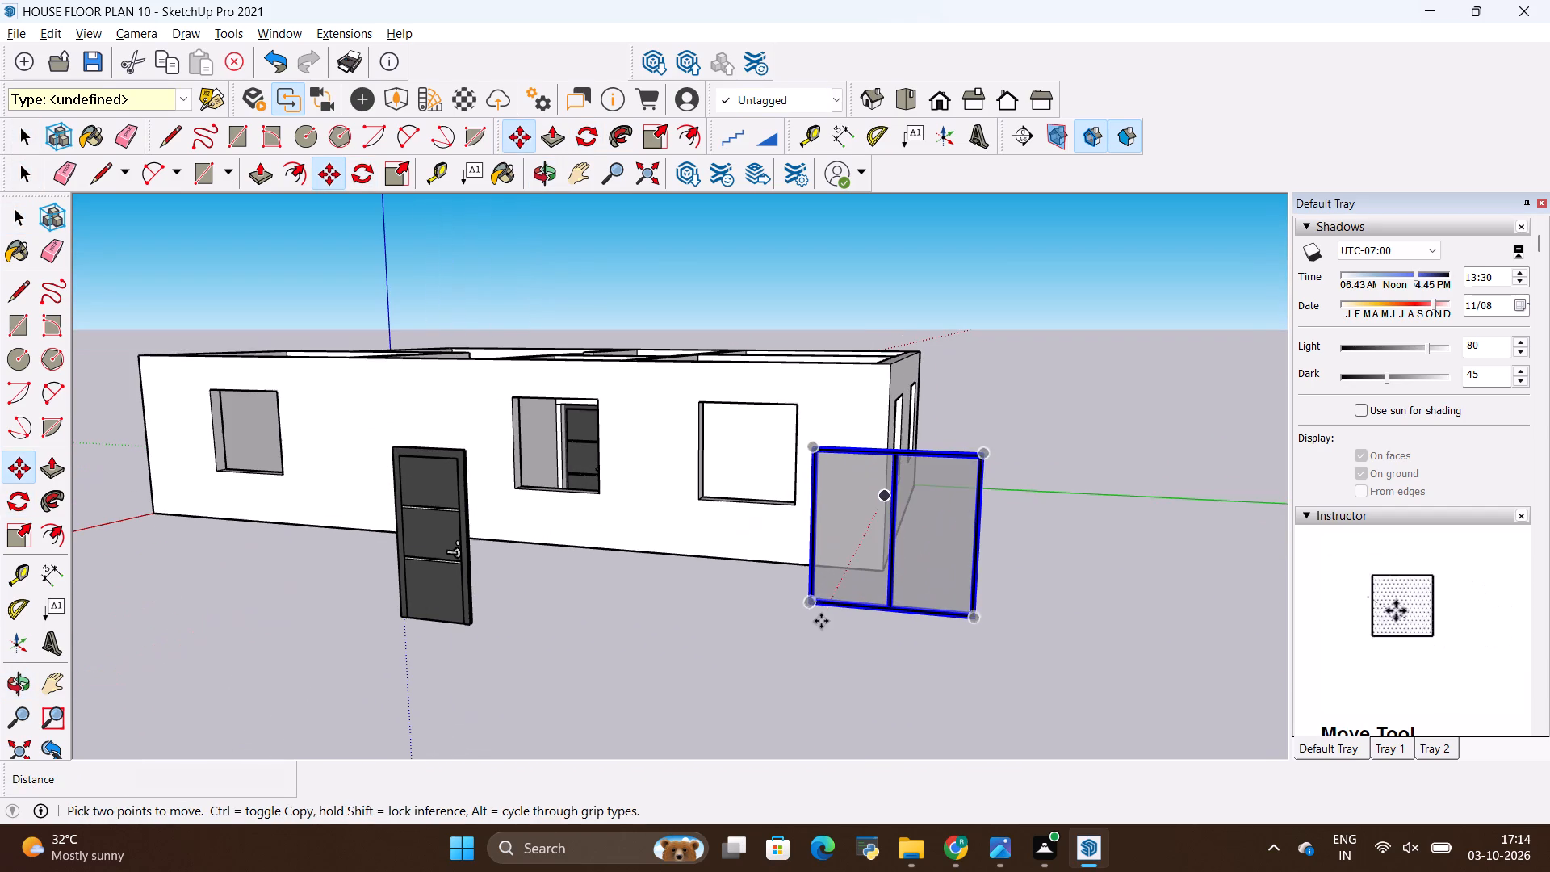
drag(811, 610, 736, 618)
scroll(575, 438, up, 7)
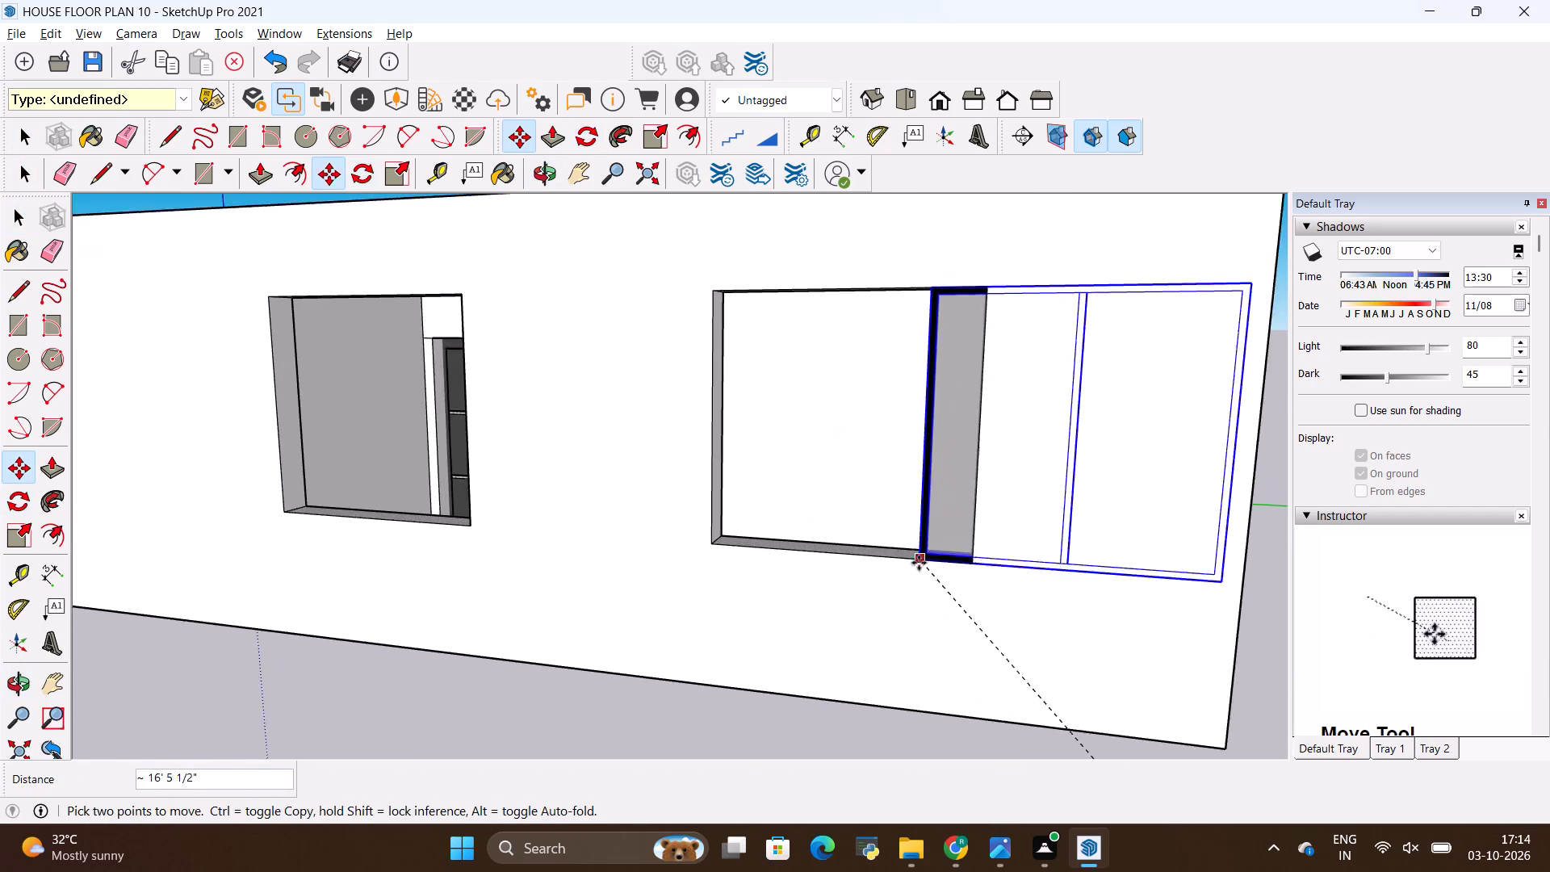
scroll(919, 563, up, 4)
middle_drag(993, 536, 861, 674)
scroll(435, 578, up, 3)
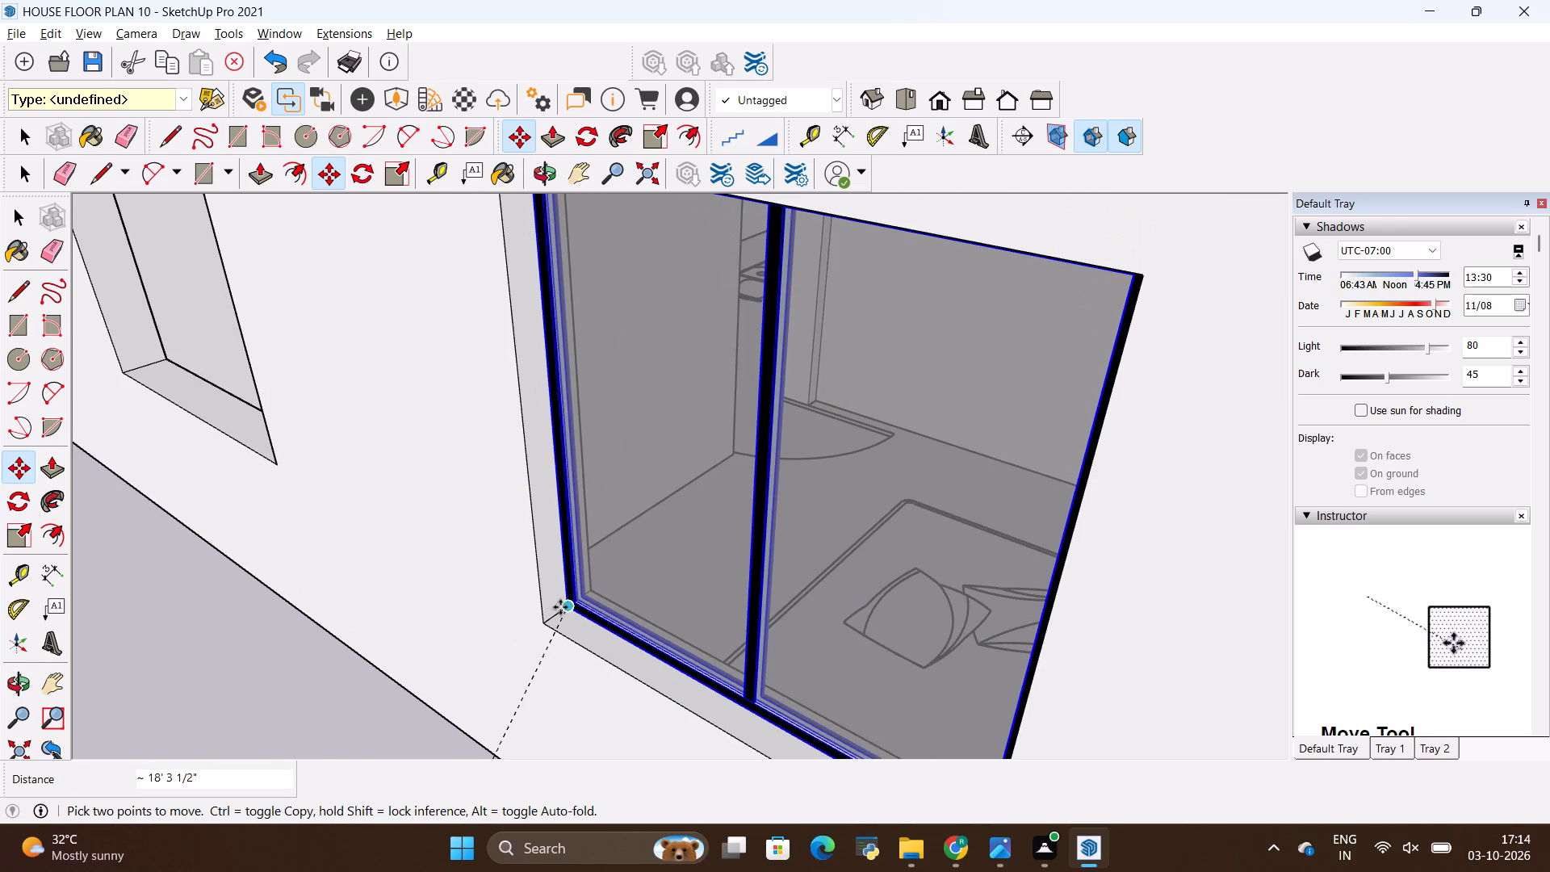
click(560, 607)
Copy the long wall window 10' 6" along the green axis into the wall's middle opening.
click(559, 608)
scroll(657, 631, down, 4)
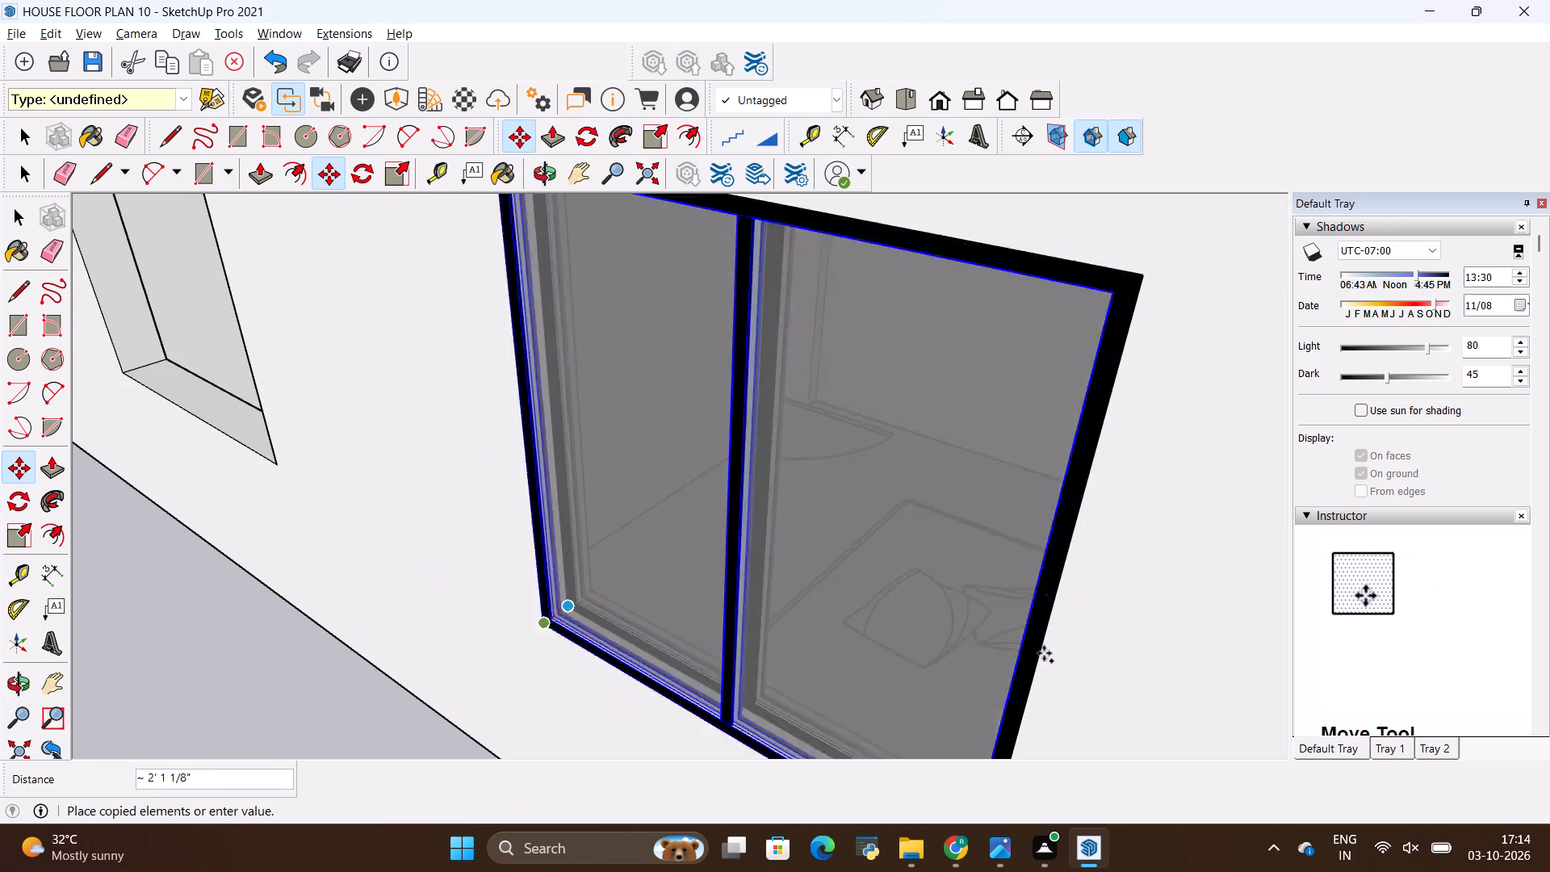
scroll(473, 519, up, 6)
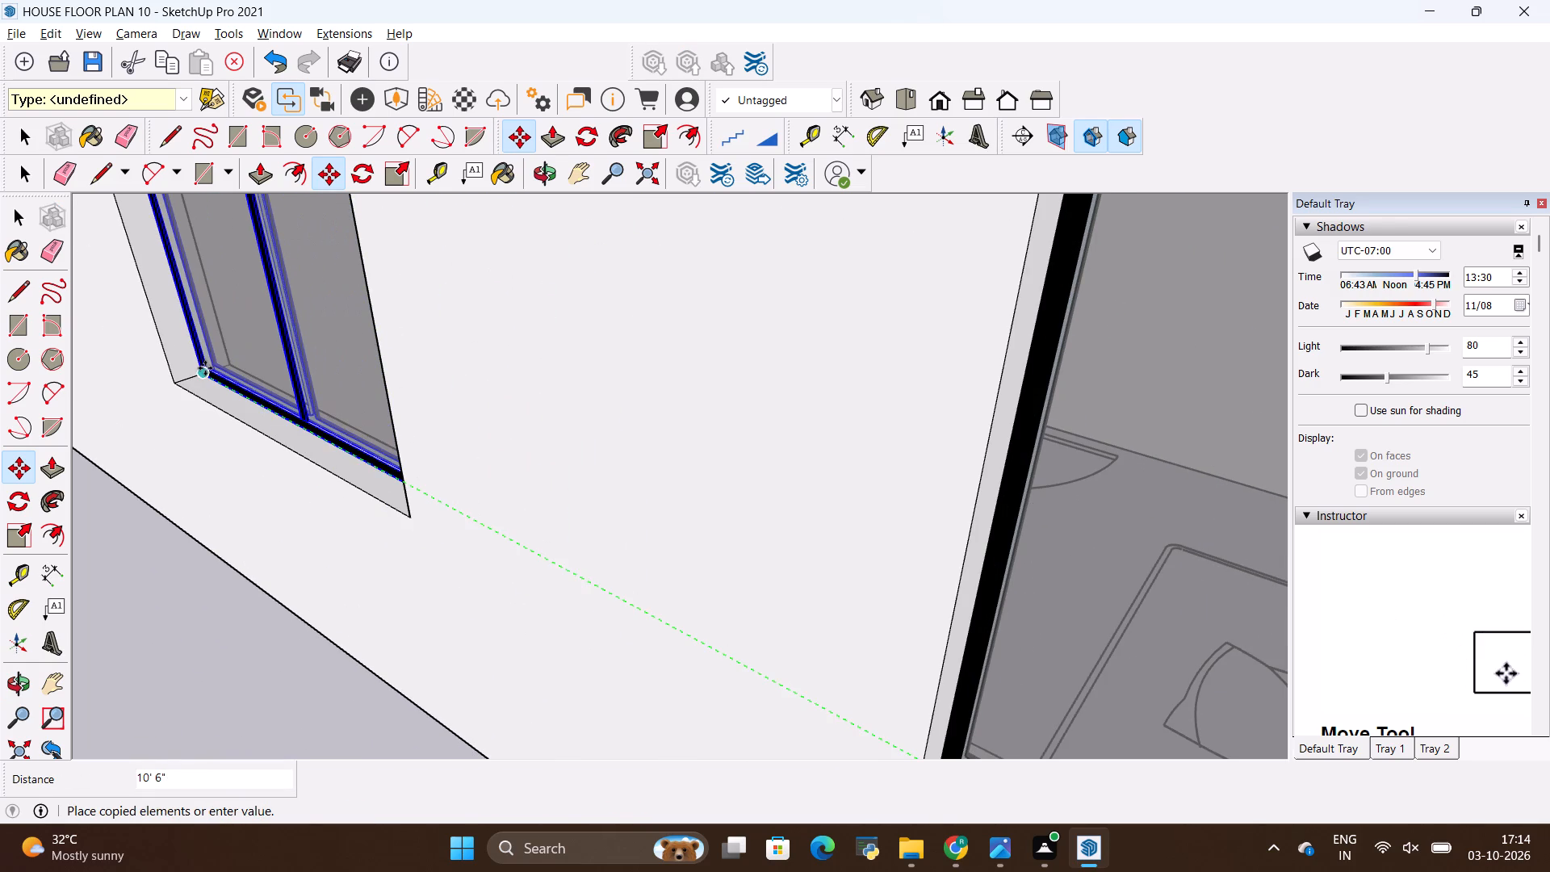
click(204, 368)
Copy the middle window 20' 7 15/16" along the same long wall into its farthest opening, on the sill.
click(202, 373)
scroll(636, 574, down, 4)
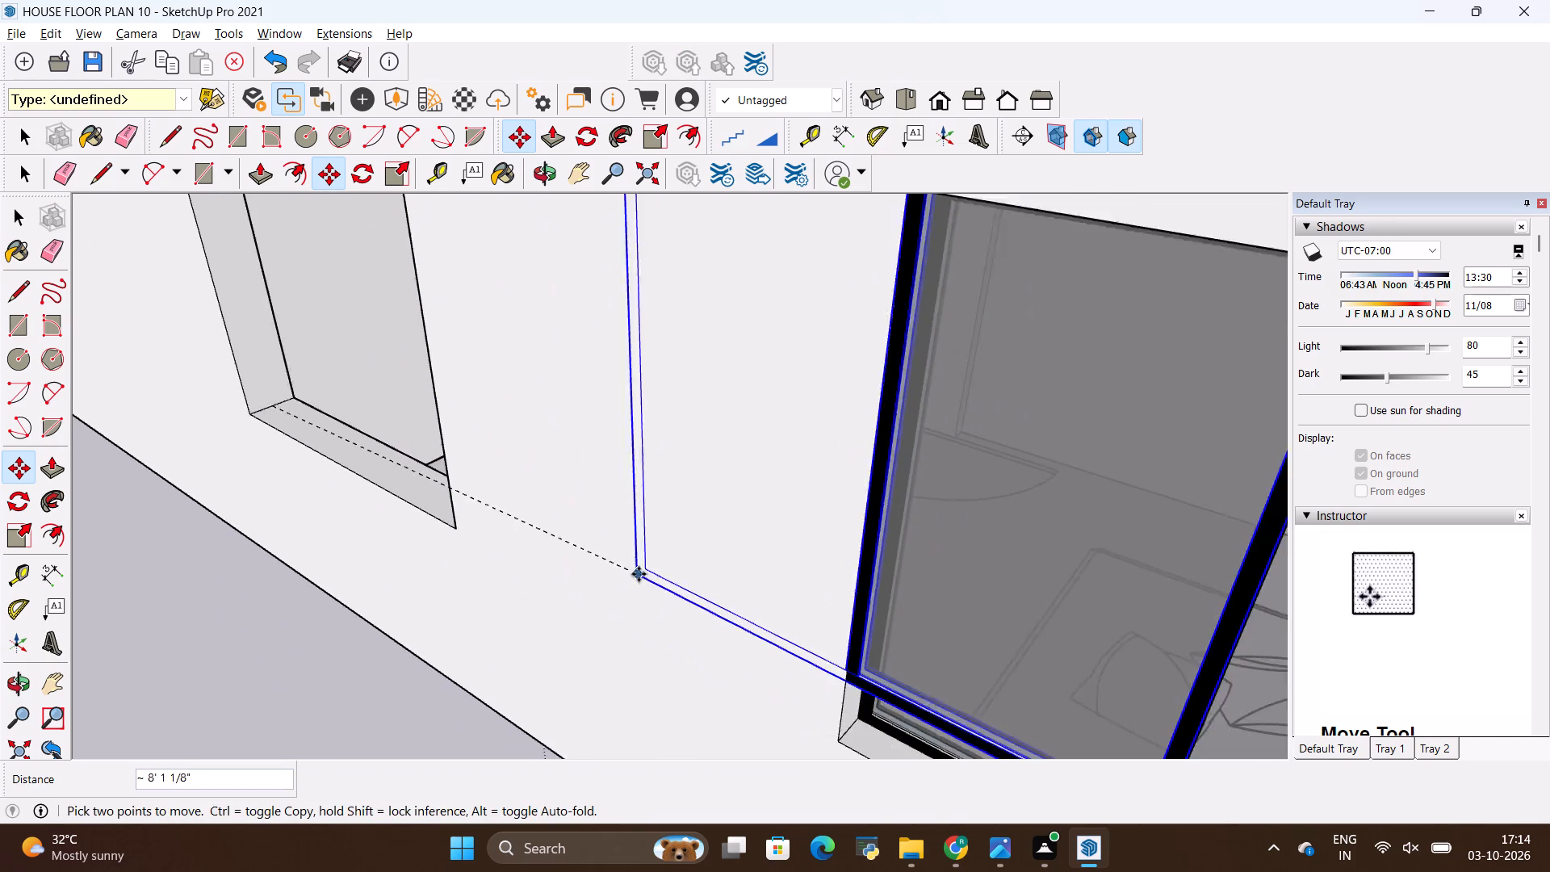
scroll(675, 589, down, 19)
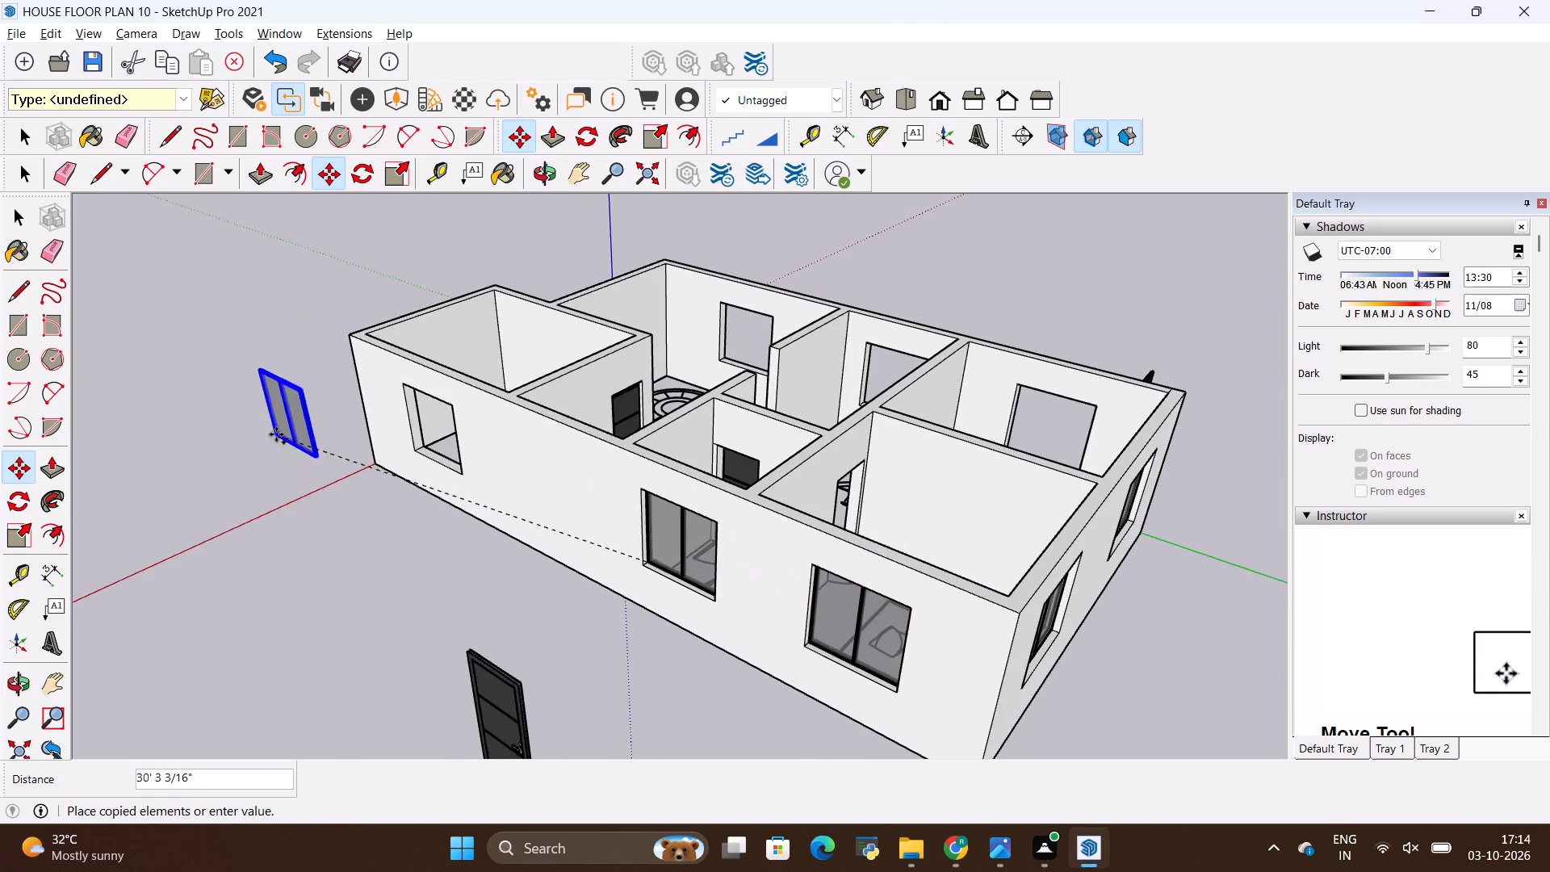
scroll(276, 434, up, 18)
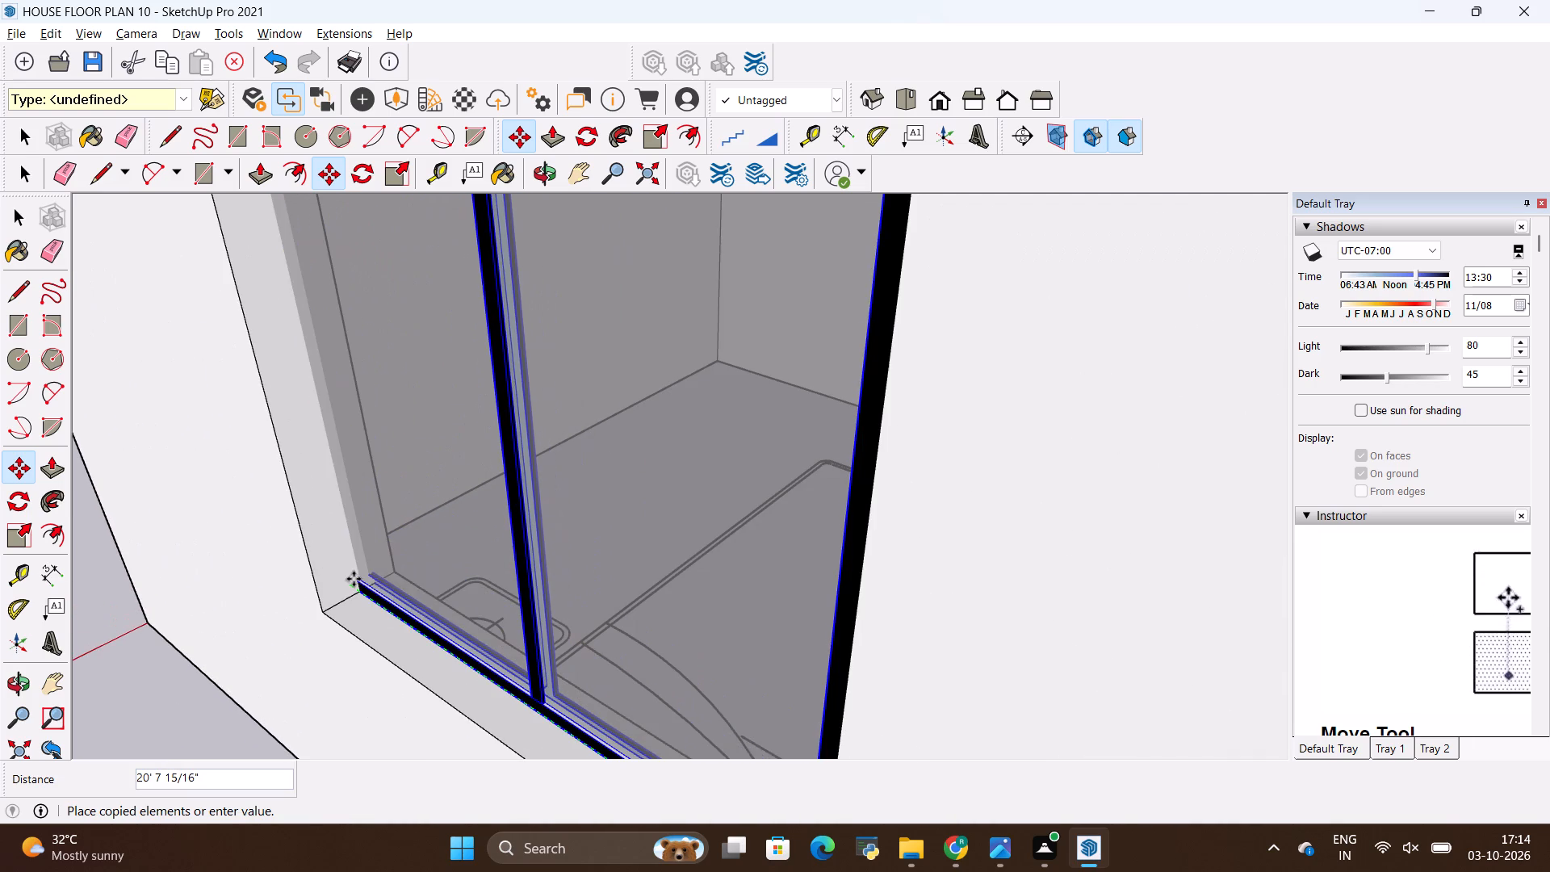
click(354, 579)
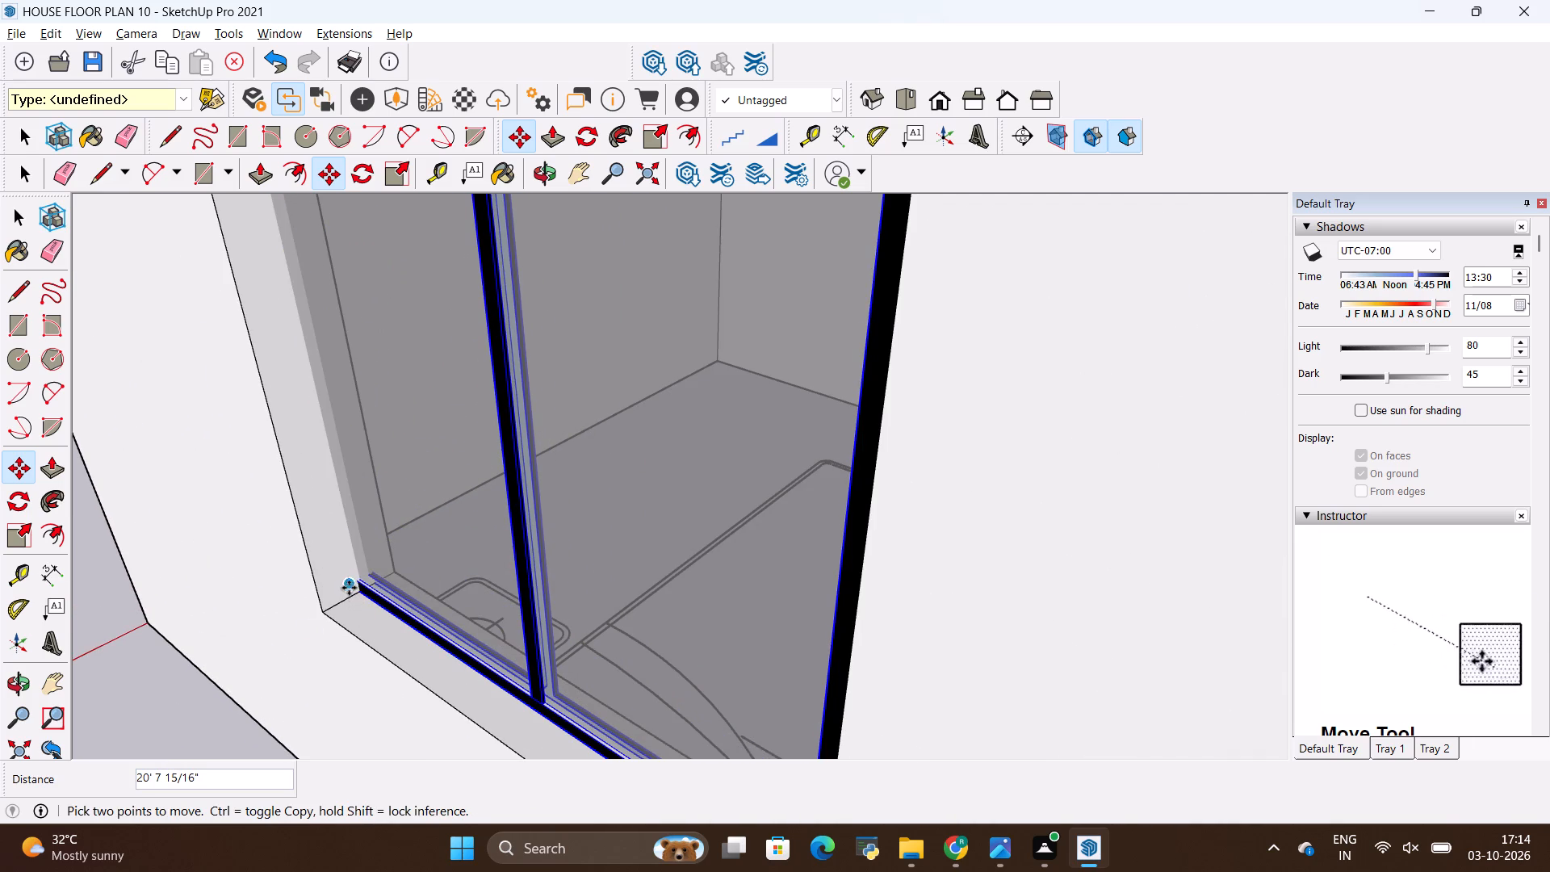
click(350, 583)
click(354, 595)
Copy that window about 25' 11 3/16" across the house into the opposite long wall's opening, in the room with the curved sofa.
scroll(388, 638, down, 6)
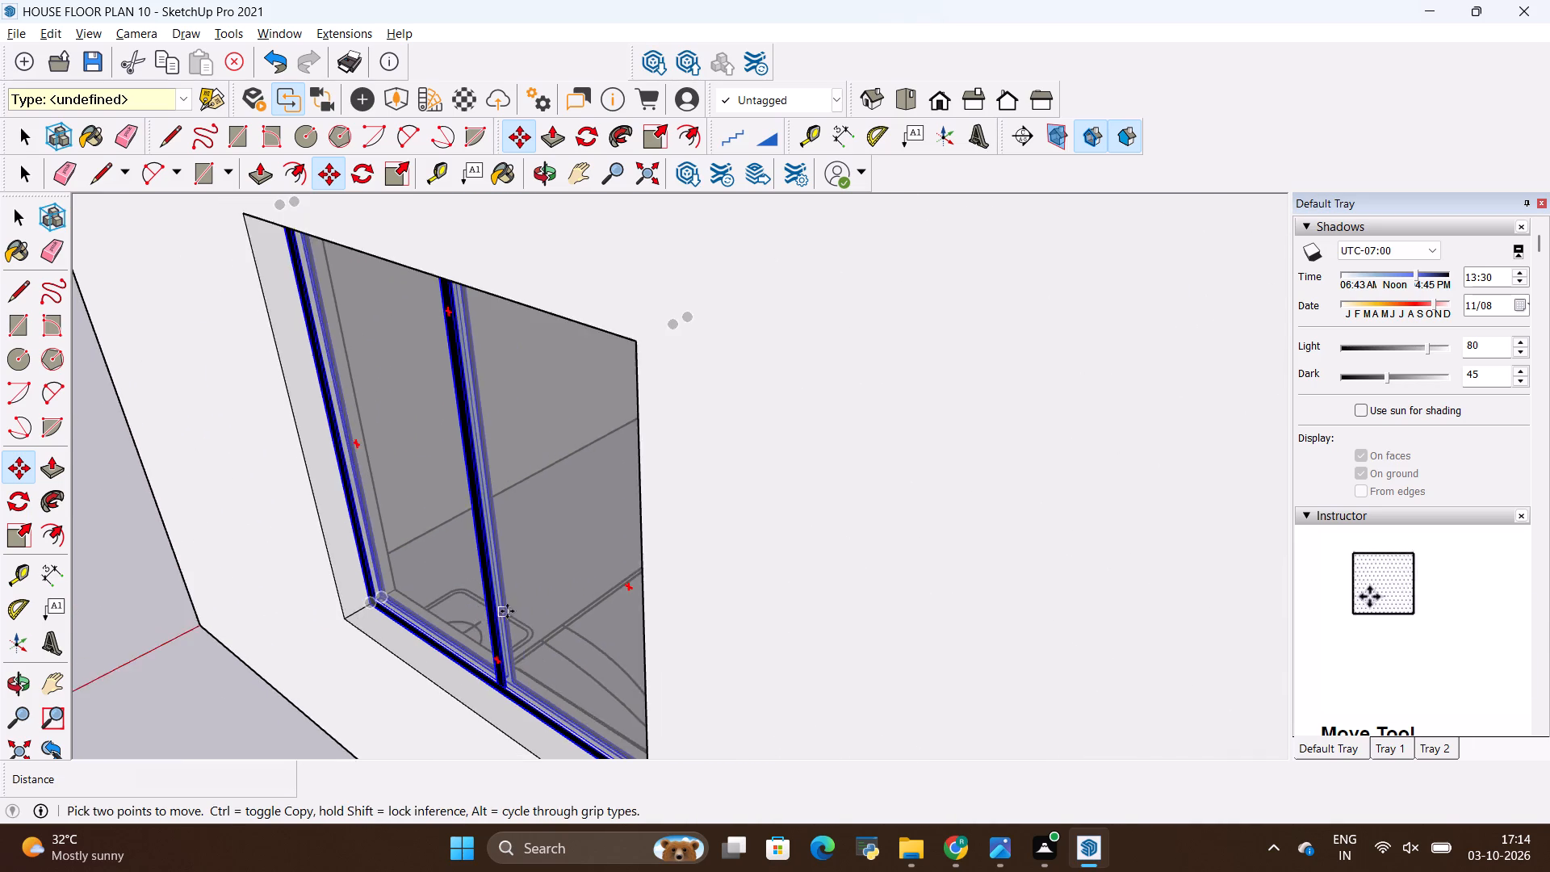
scroll(507, 611, down, 14)
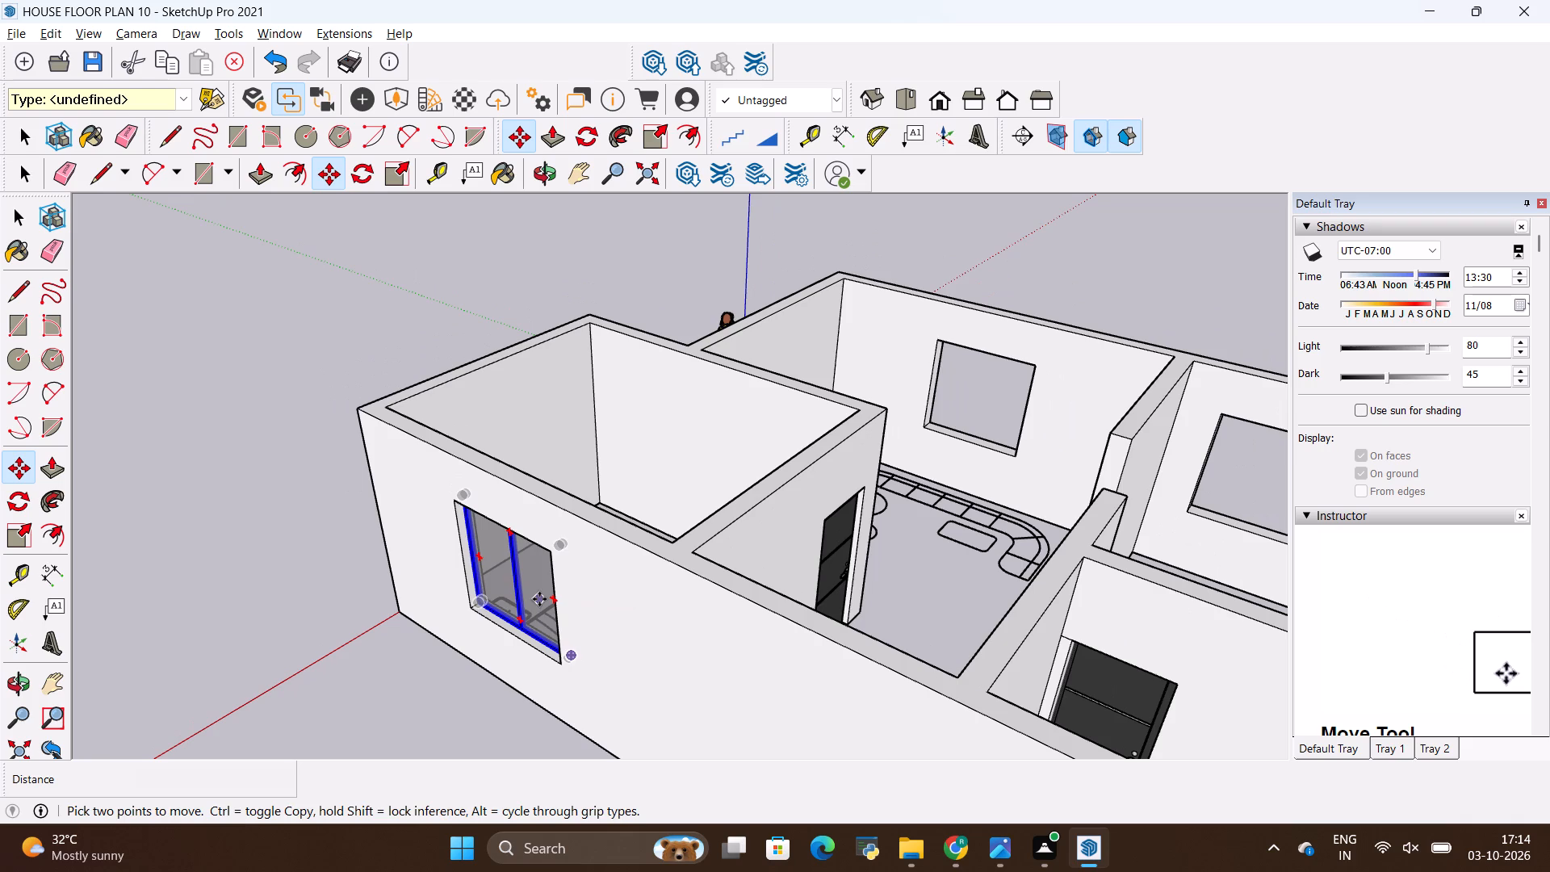
scroll(446, 615, up, 11)
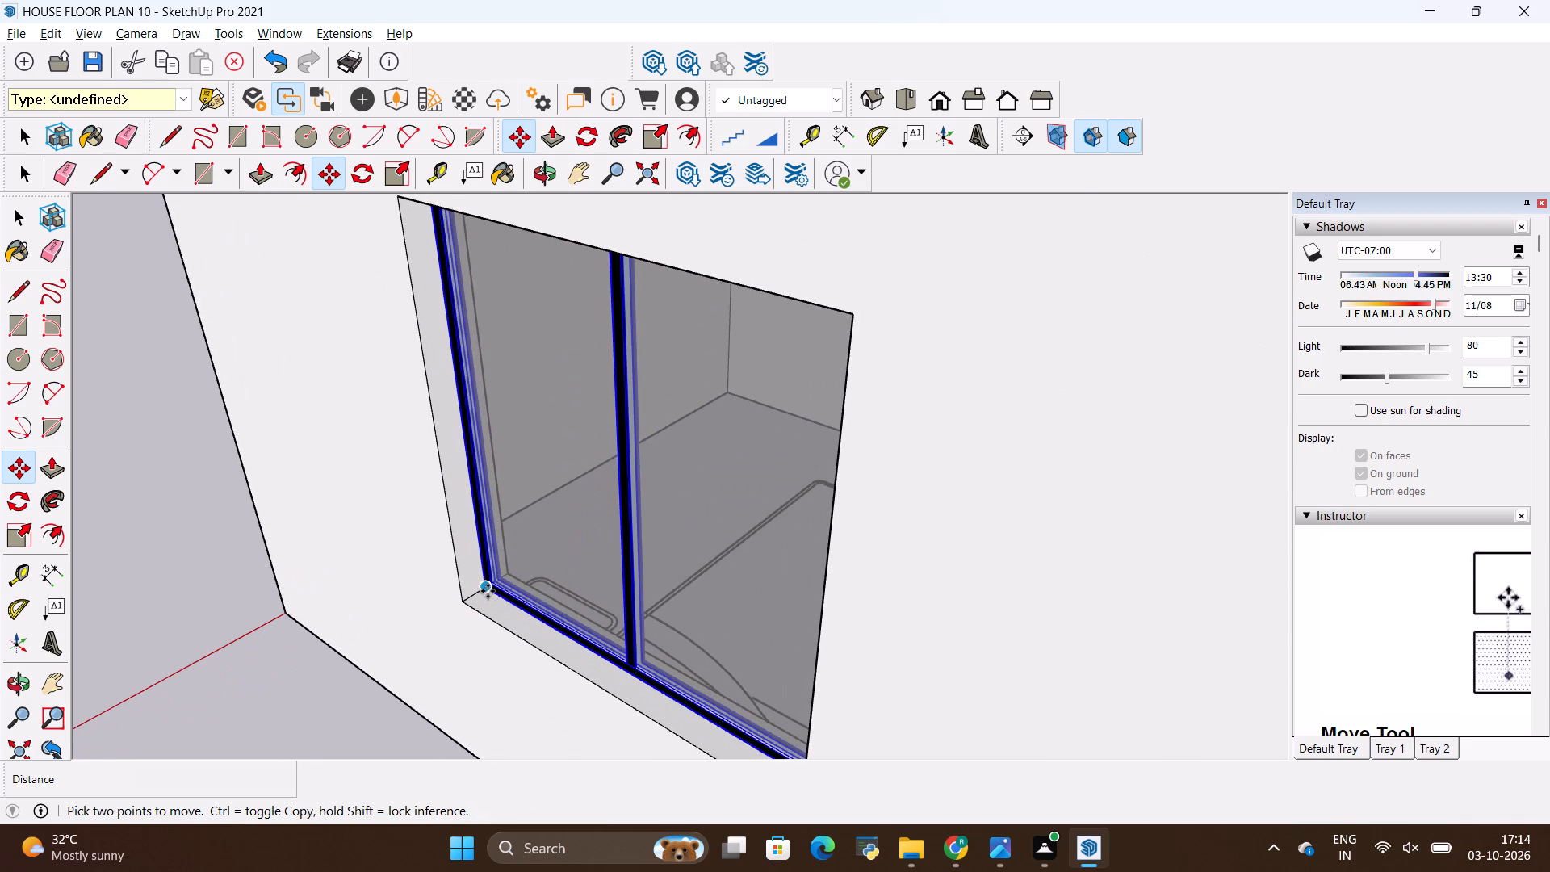
ctrl+click(488, 590)
scroll(371, 626, down, 16)
scroll(949, 426, up, 2)
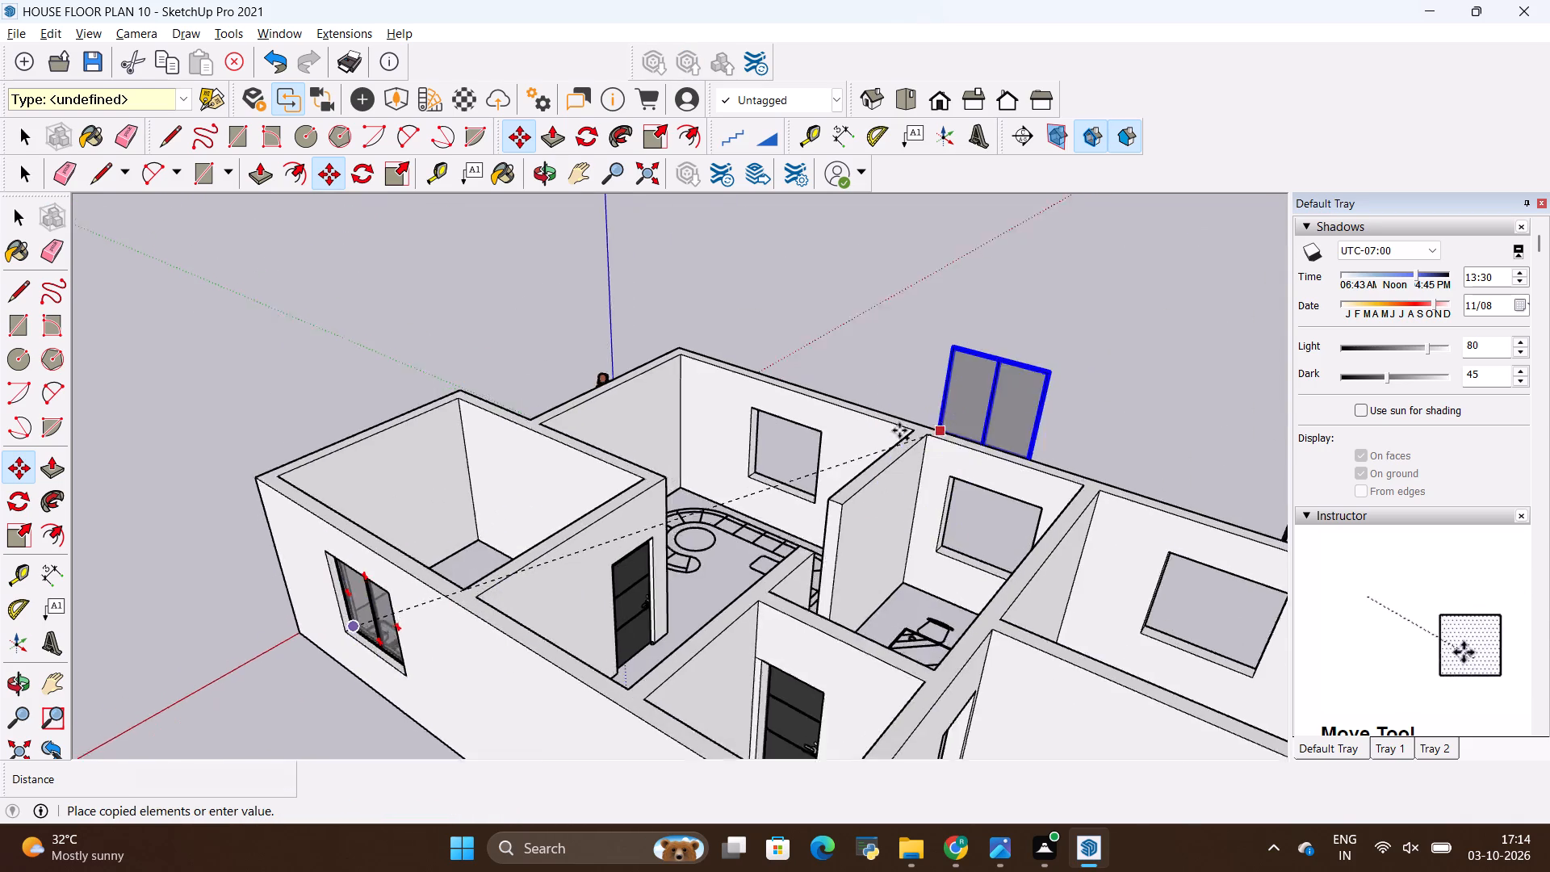
scroll(899, 430, up, 13)
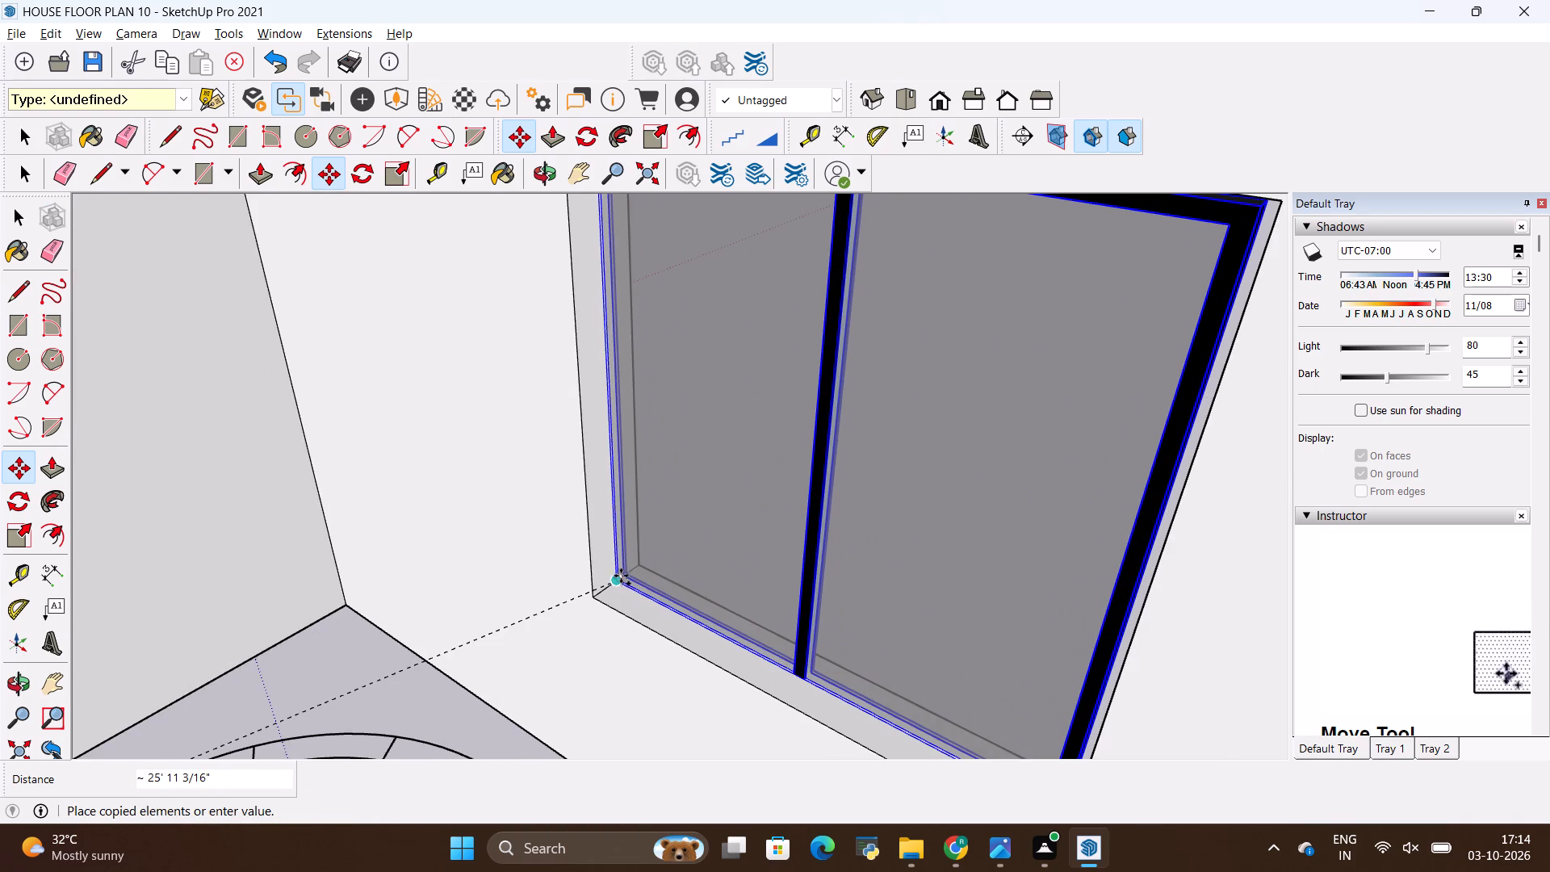
click(618, 574)
Copy the sofa room window 13' along the green axis into the middle opening of the same long wall.
ctrl+drag(617, 576, 599, 585)
scroll(448, 597, down, 7)
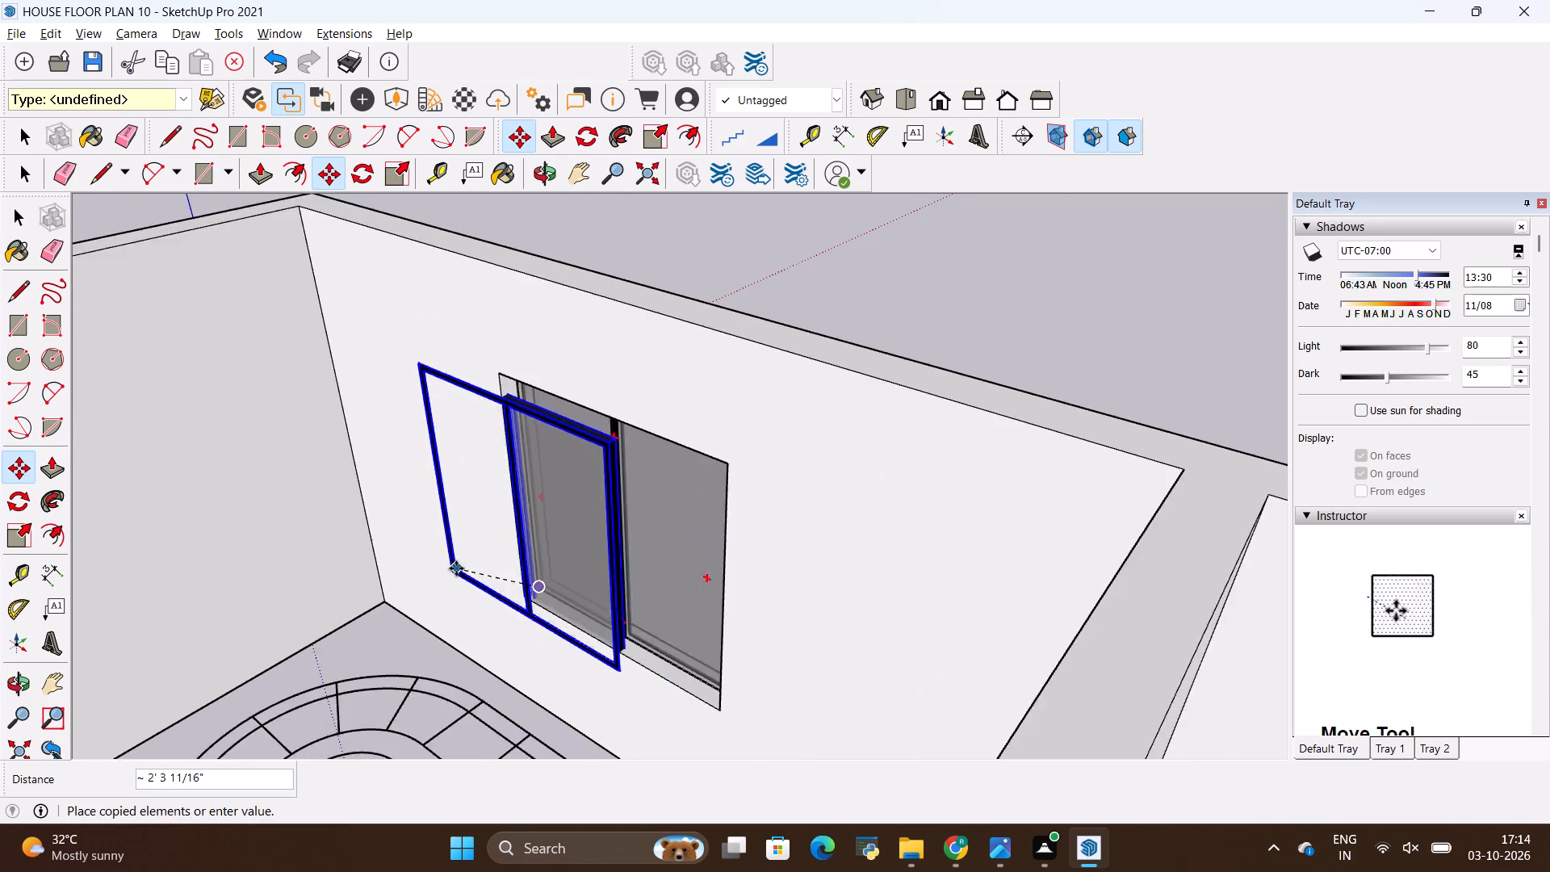
scroll(456, 568, down, 15)
scroll(573, 610, up, 17)
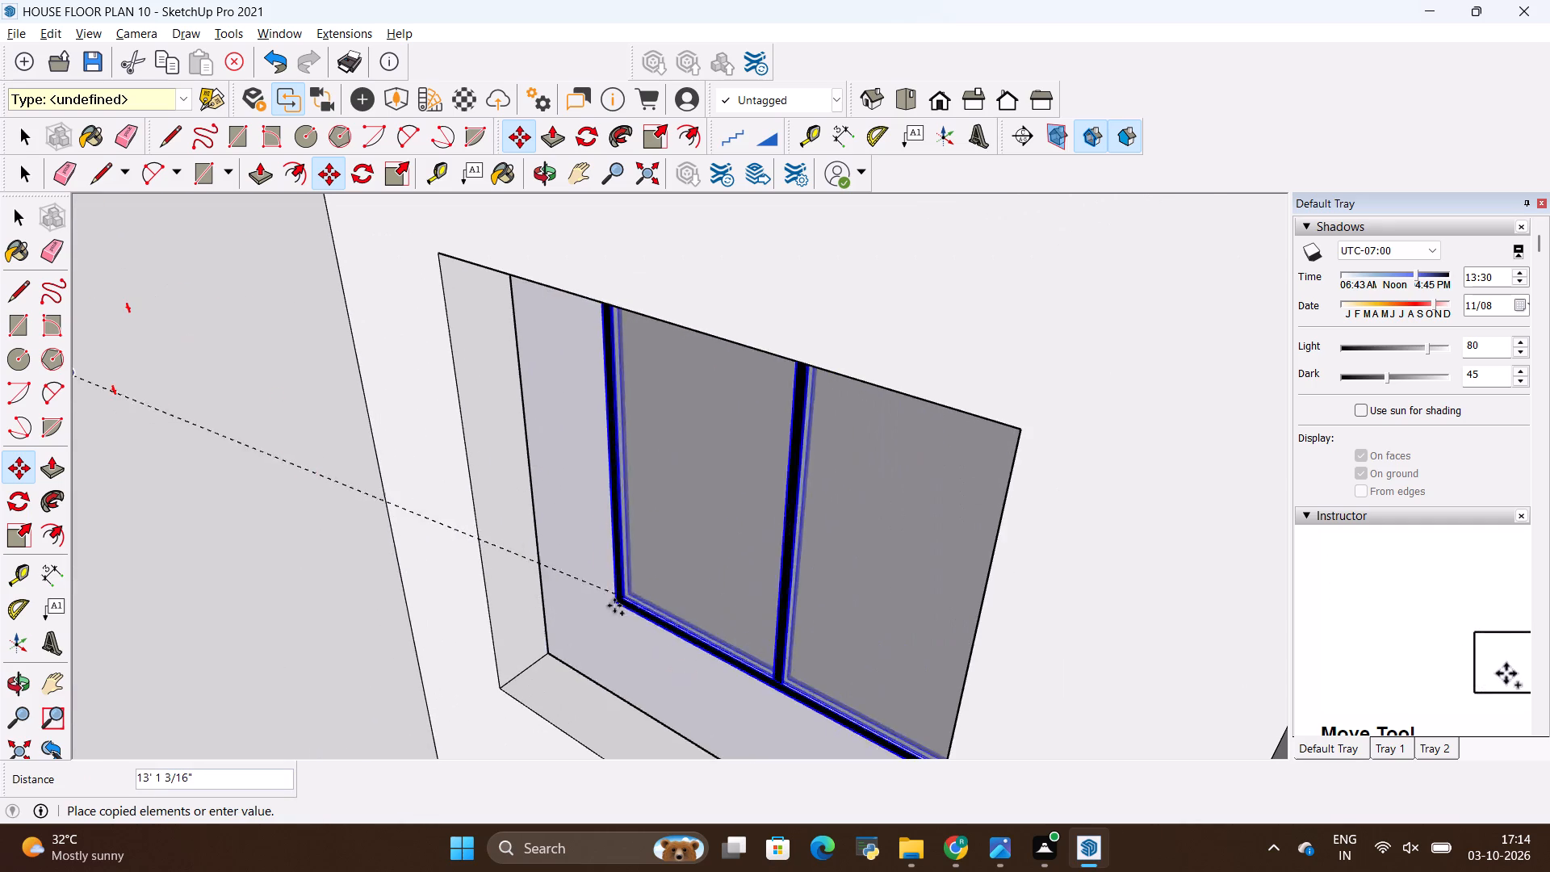
click(526, 675)
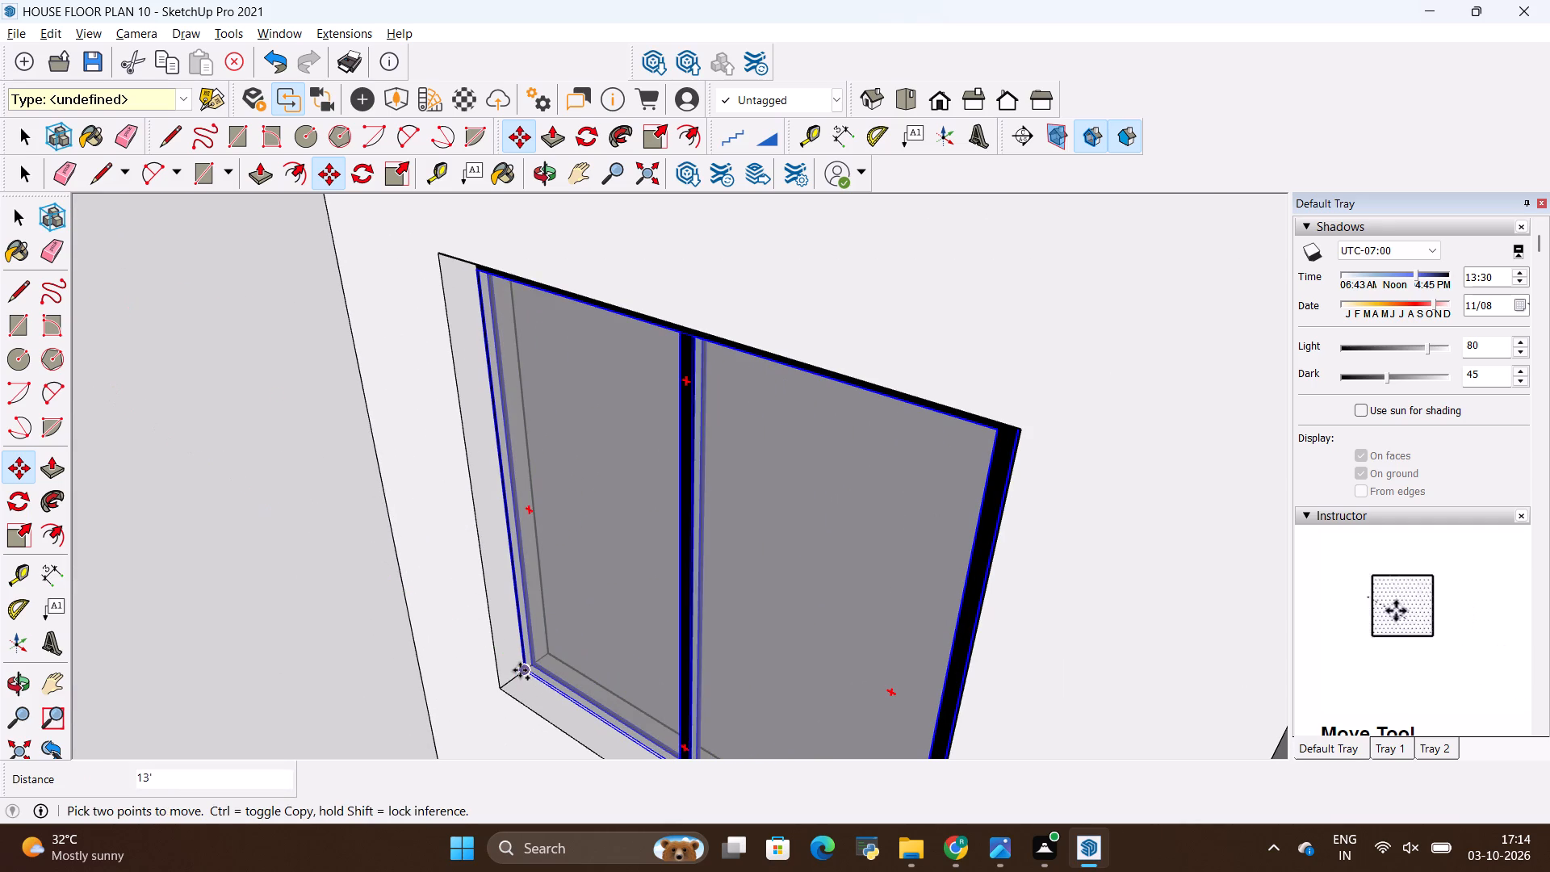
Copy the middle window 11' along the green axis into the remaining opening of the same long wall, in the corner room.
ctrl+click(520, 670)
scroll(392, 611, down, 11)
scroll(568, 554, down, 11)
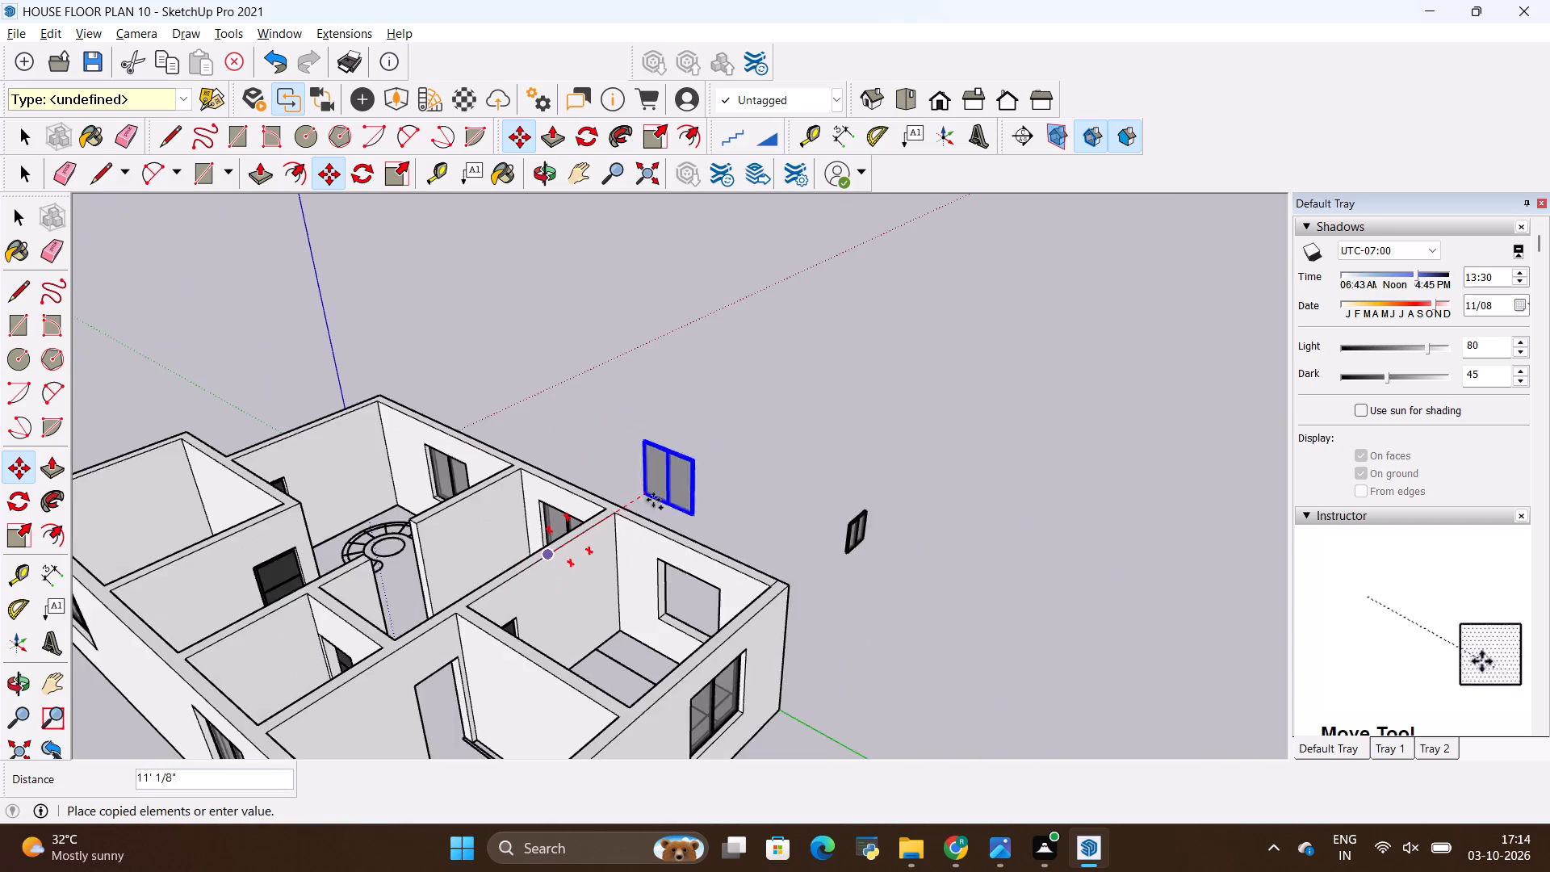
scroll(656, 618, up, 13)
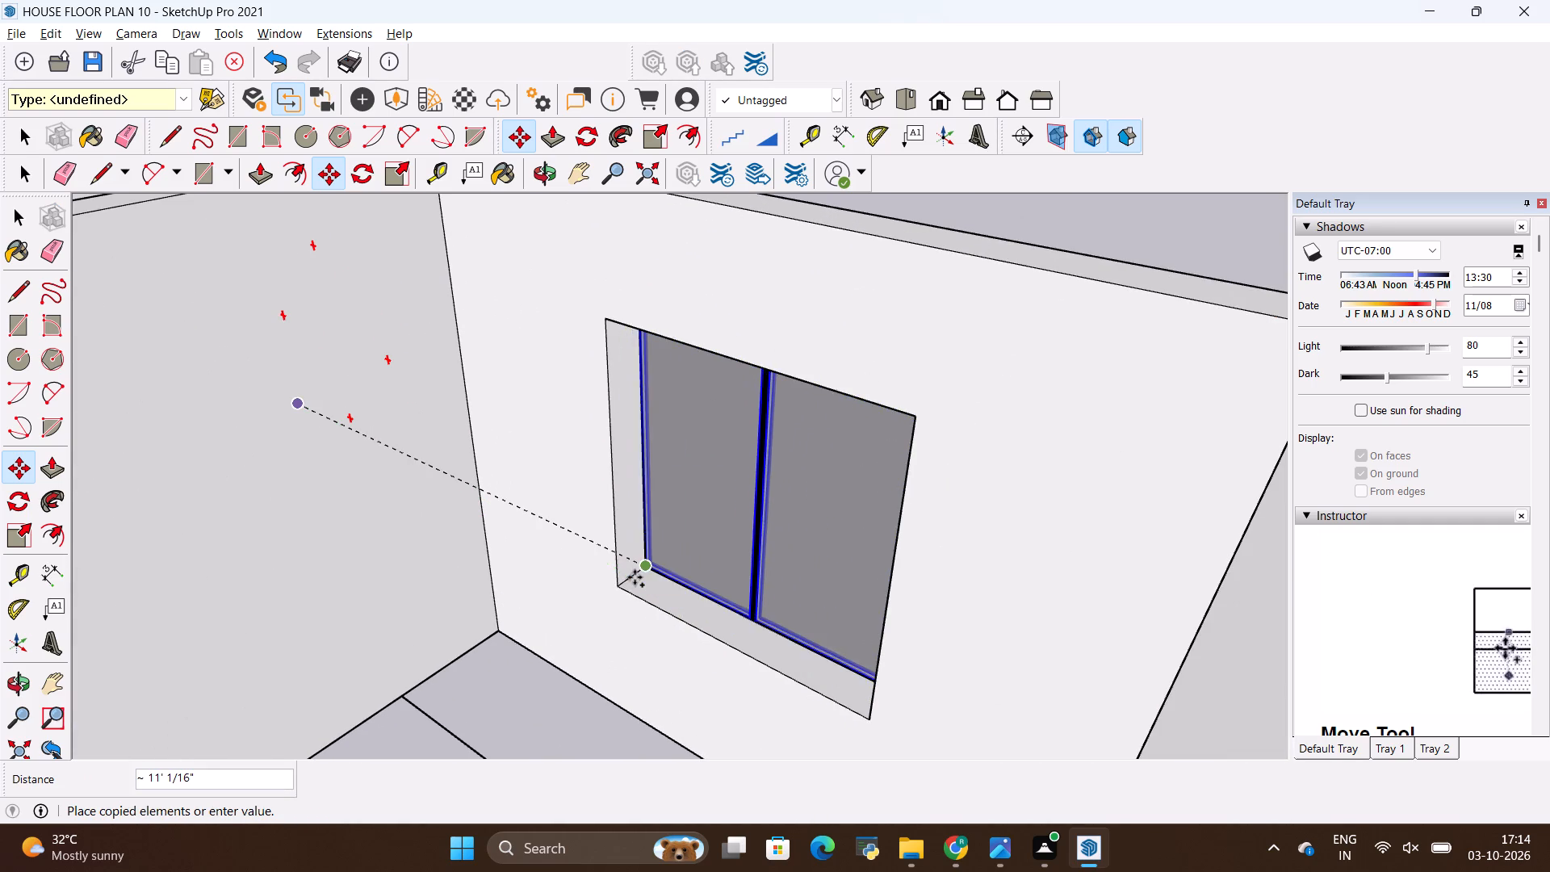
scroll(633, 579, up, 8)
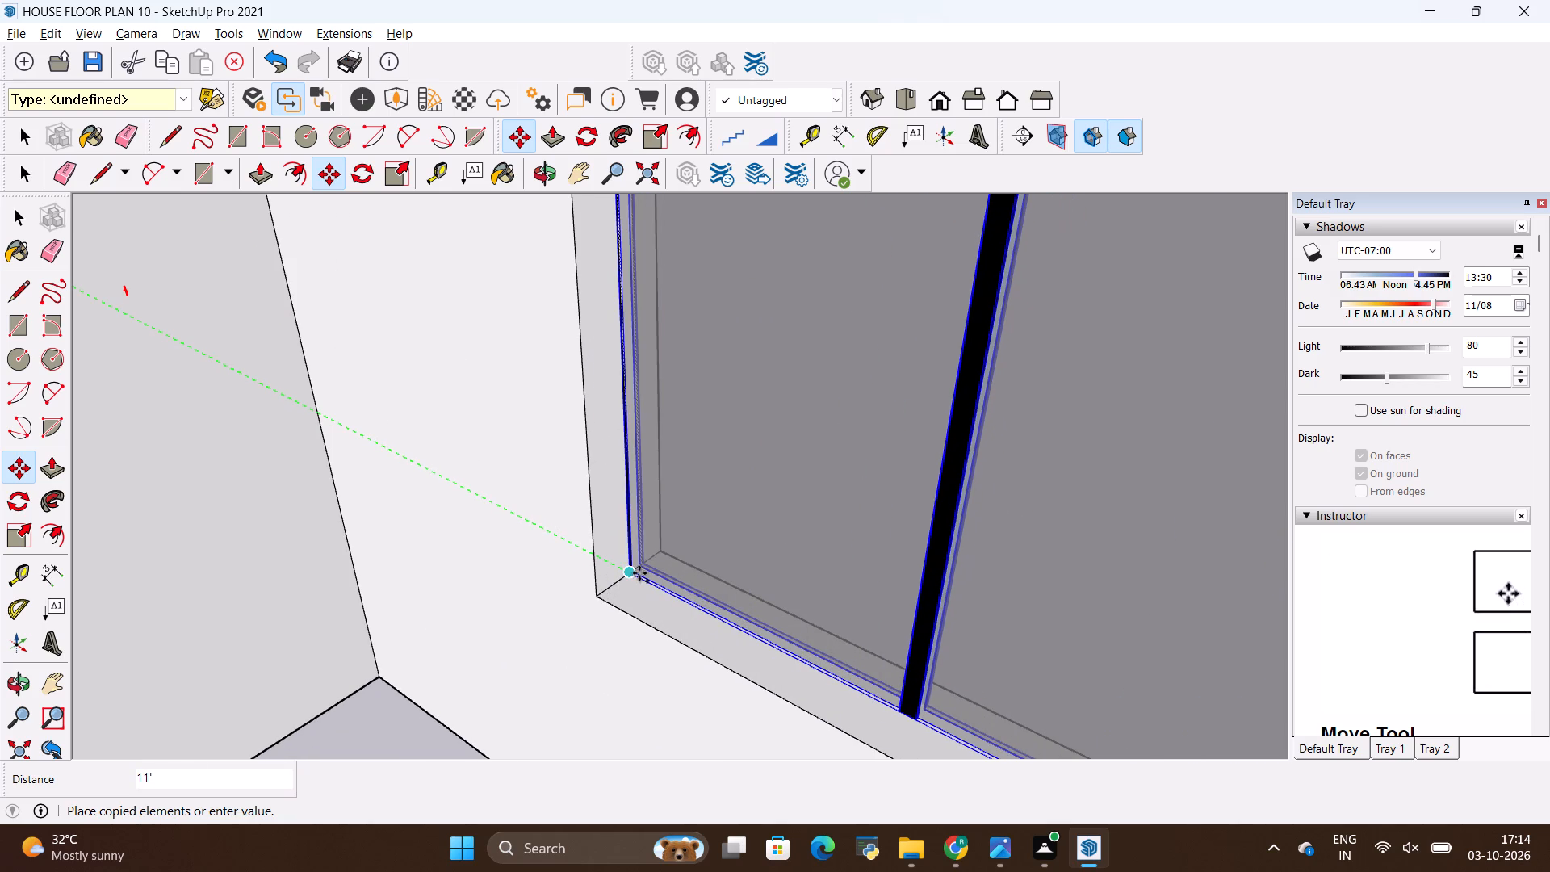
click(638, 573)
scroll(534, 674, down, 15)
key(space)
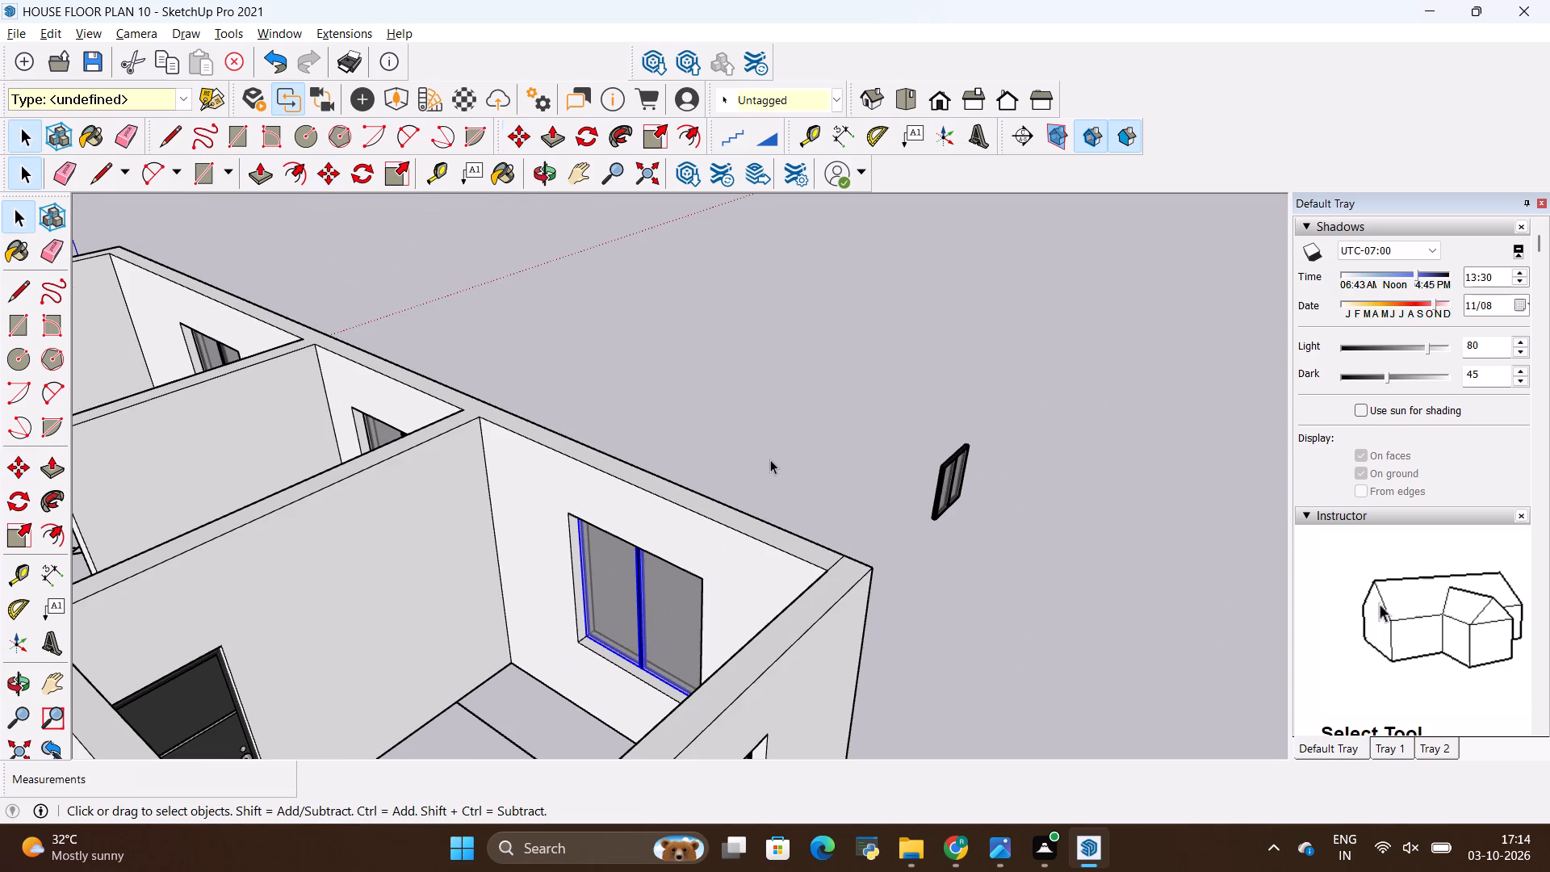
click(770, 458)
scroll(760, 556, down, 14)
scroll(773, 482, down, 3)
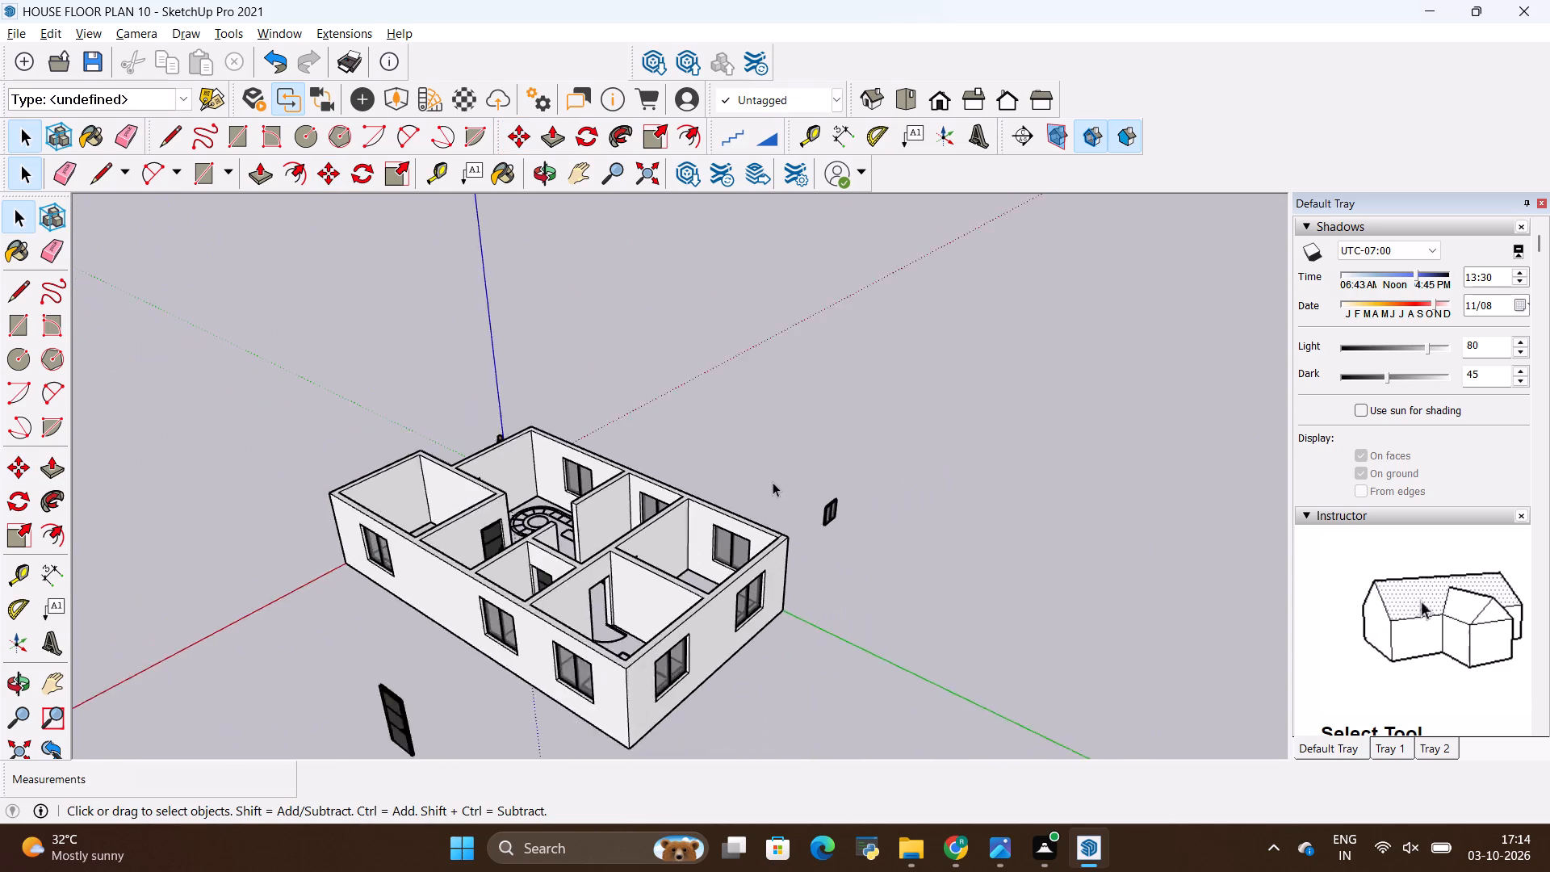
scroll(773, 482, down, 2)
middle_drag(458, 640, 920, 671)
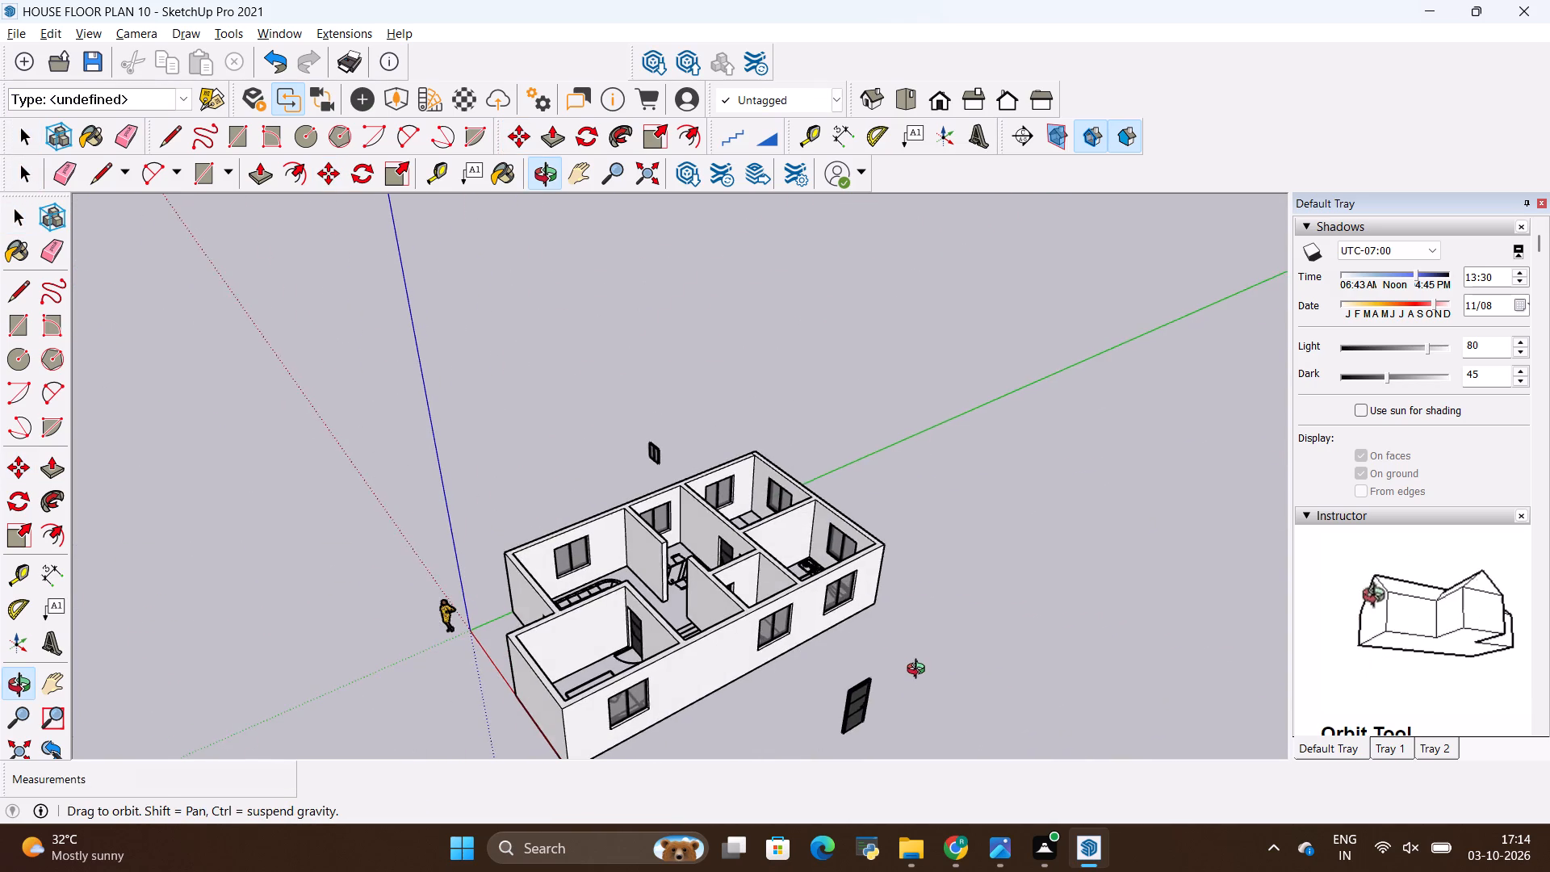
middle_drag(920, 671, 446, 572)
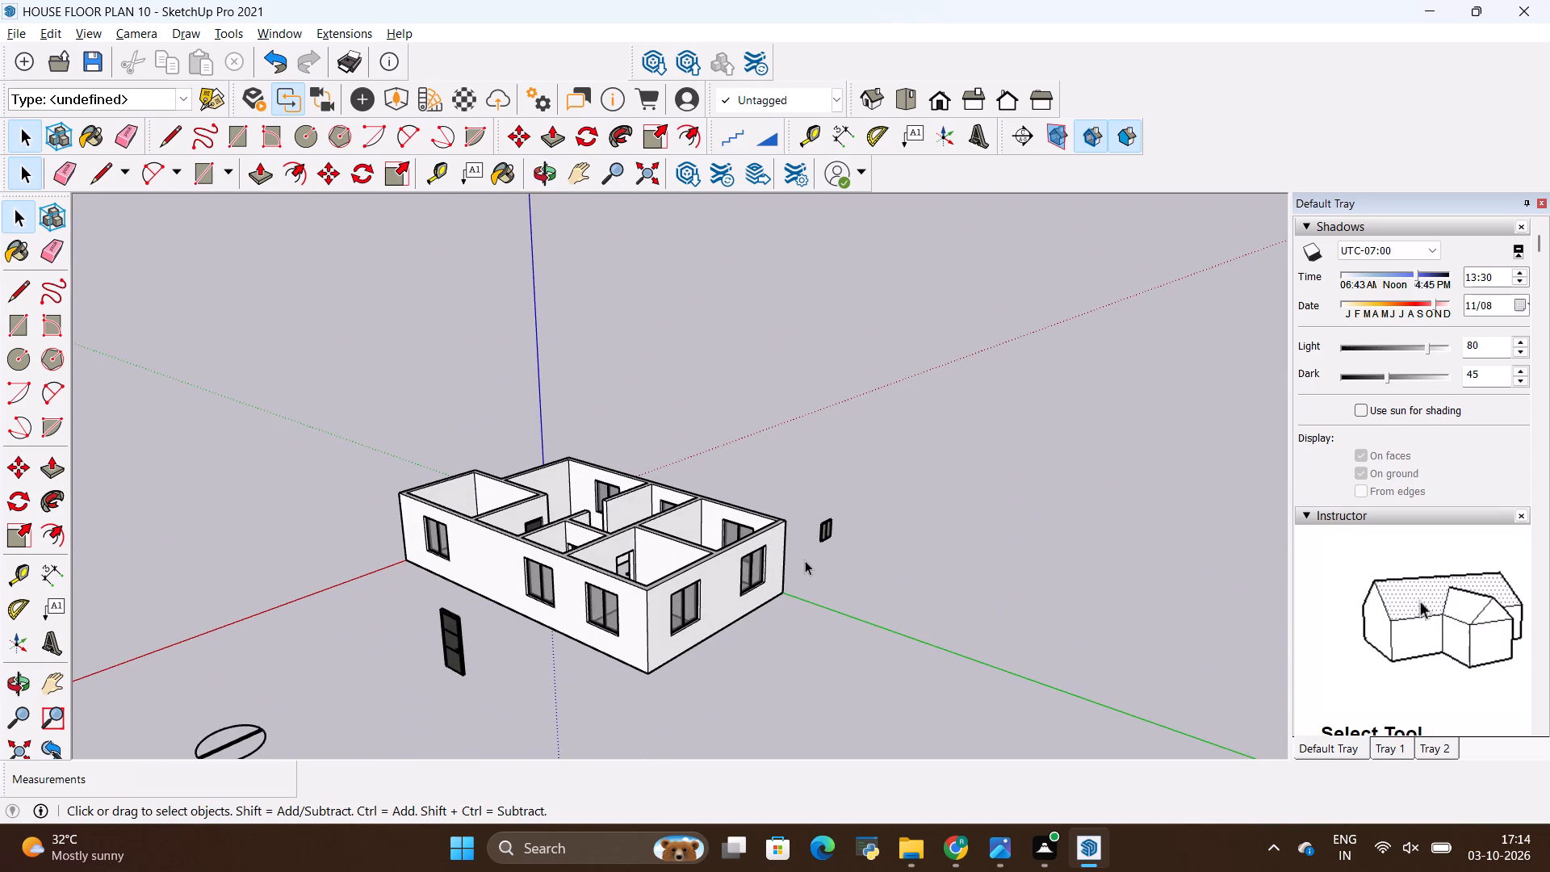
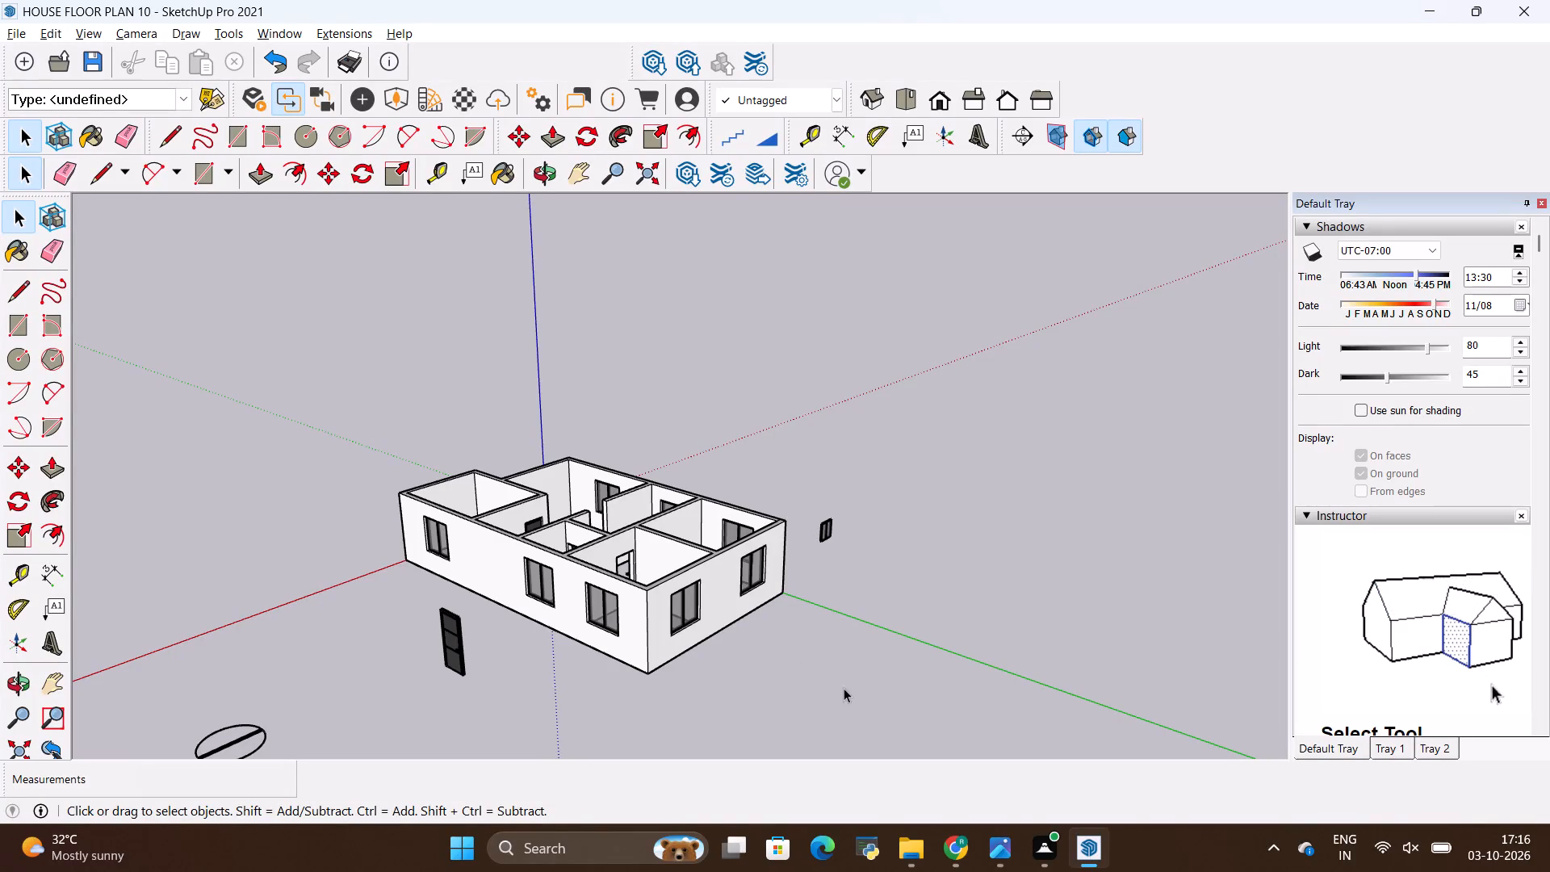
Examine the house from all sides and above, checking the windows, doors and room openings.
scroll(793, 517, up, 7)
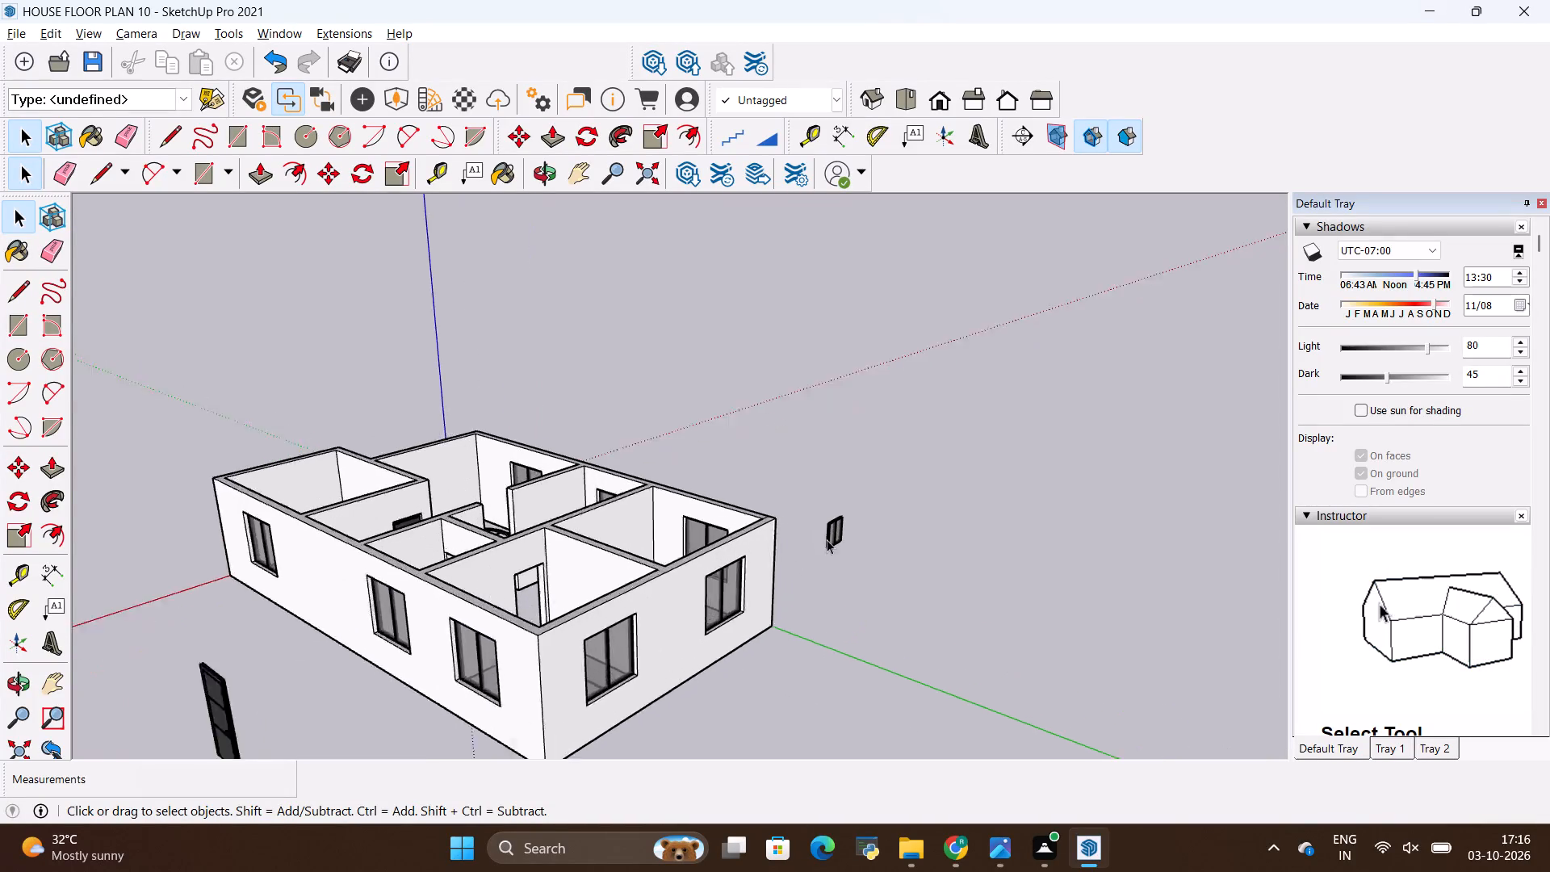
scroll(827, 539, up, 1)
scroll(799, 349, down, 9)
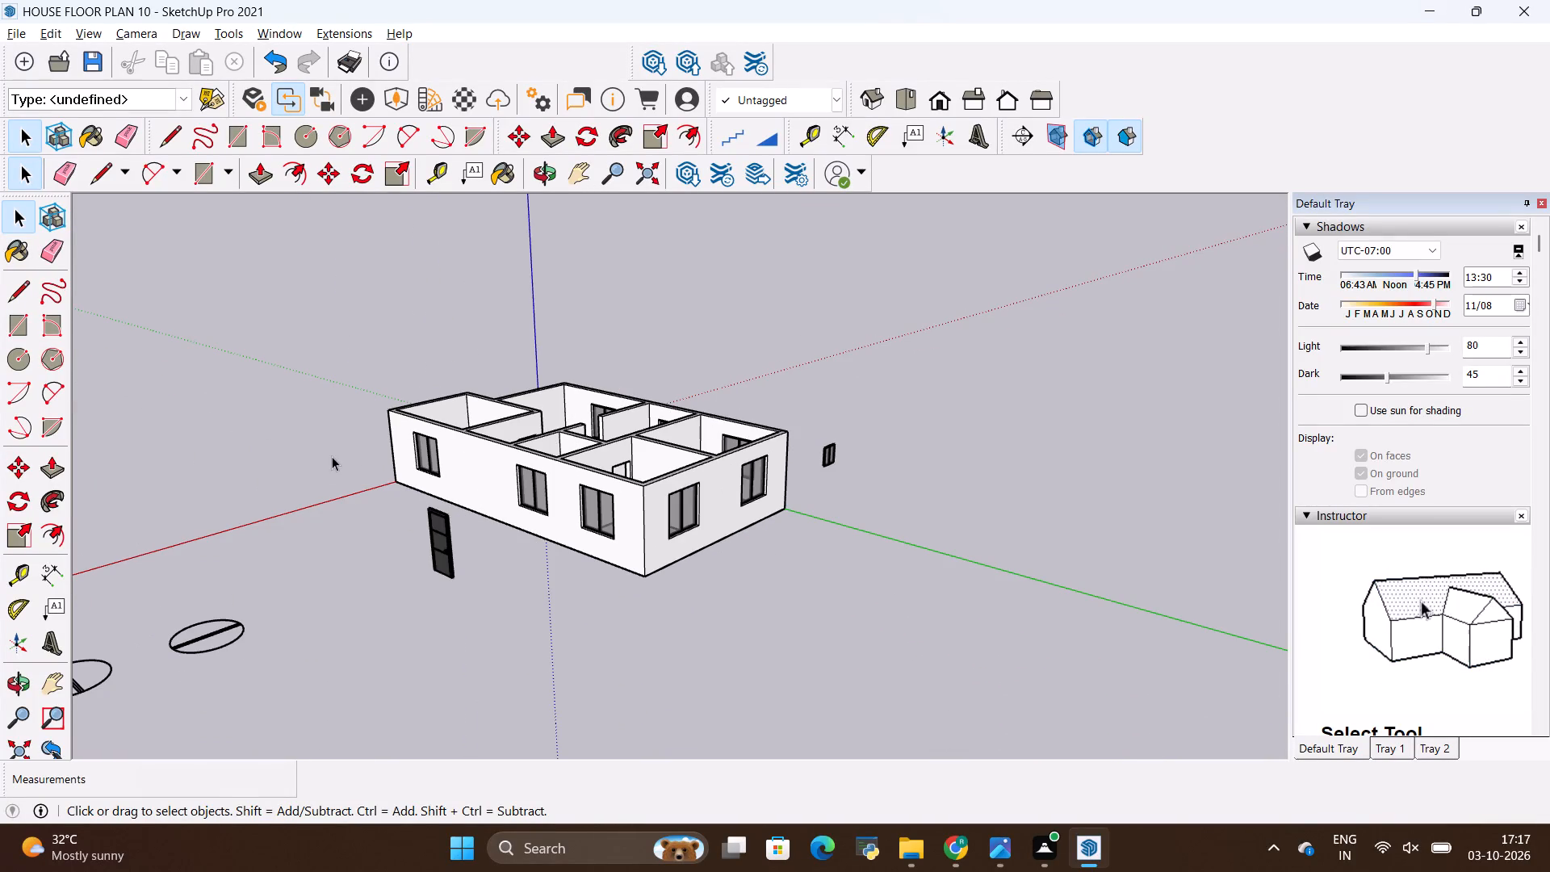
middle_drag(330, 456, 981, 458)
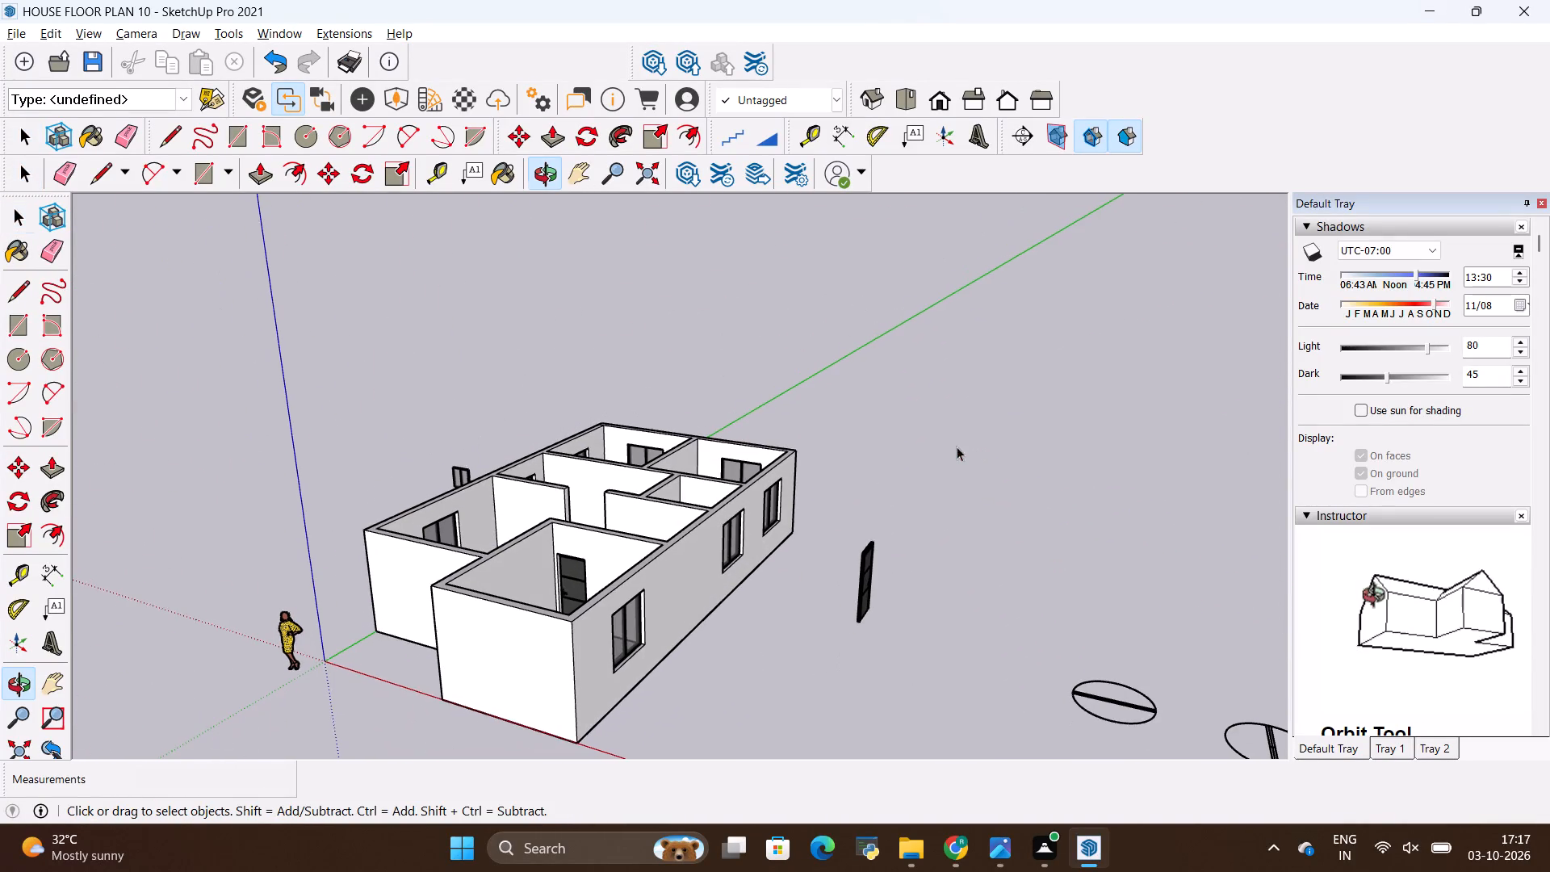
middle_drag(362, 553, 934, 493)
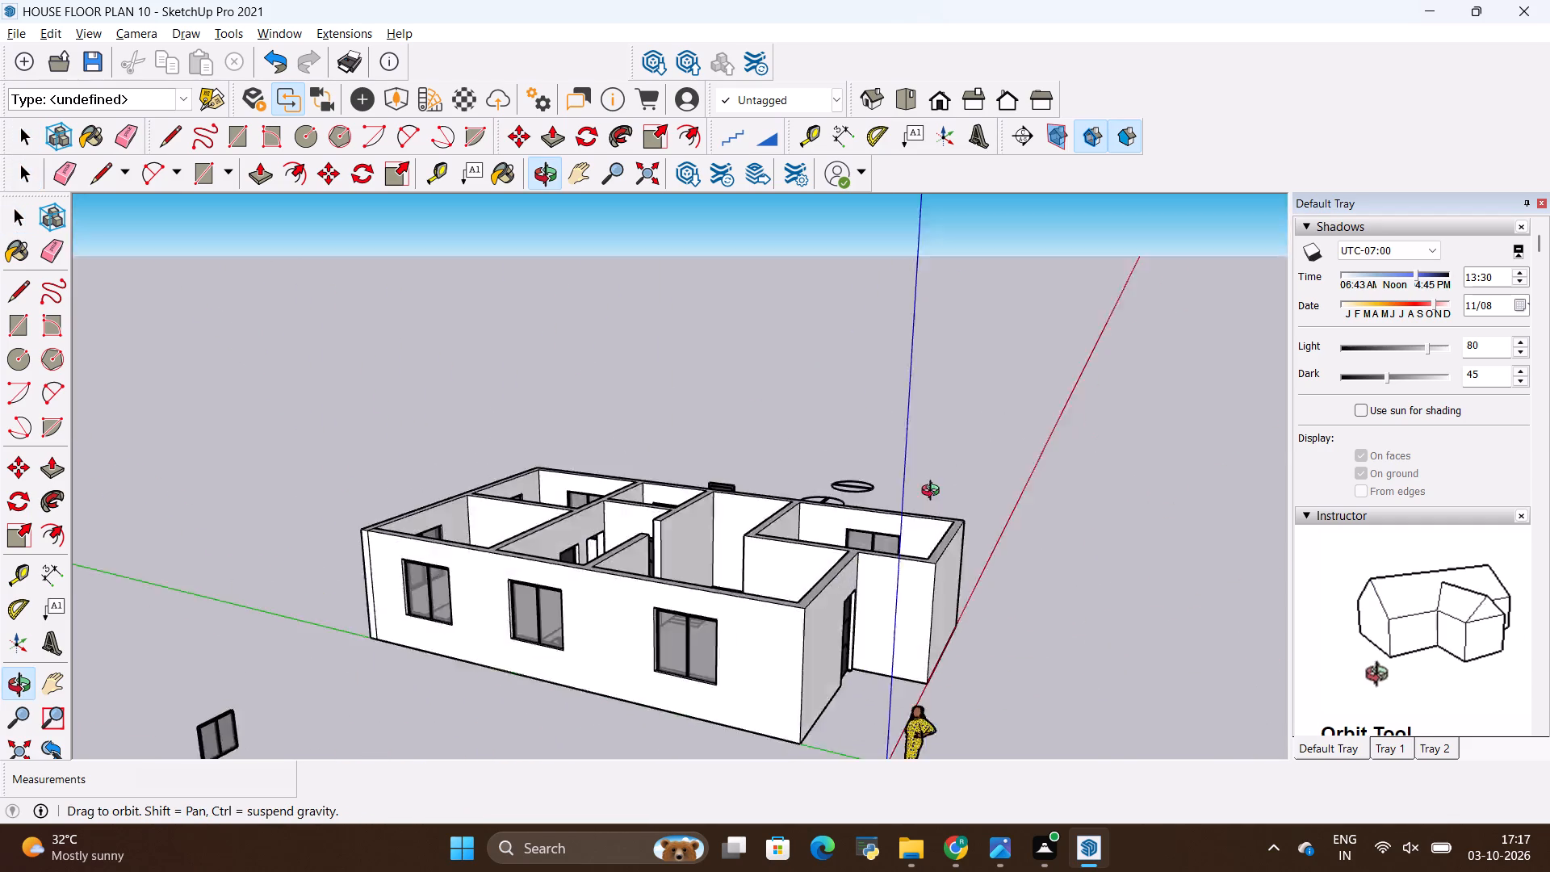
middle_drag(934, 493, 404, 557)
scroll(414, 530, up, 1)
scroll(482, 467, down, 9)
scroll(463, 510, up, 2)
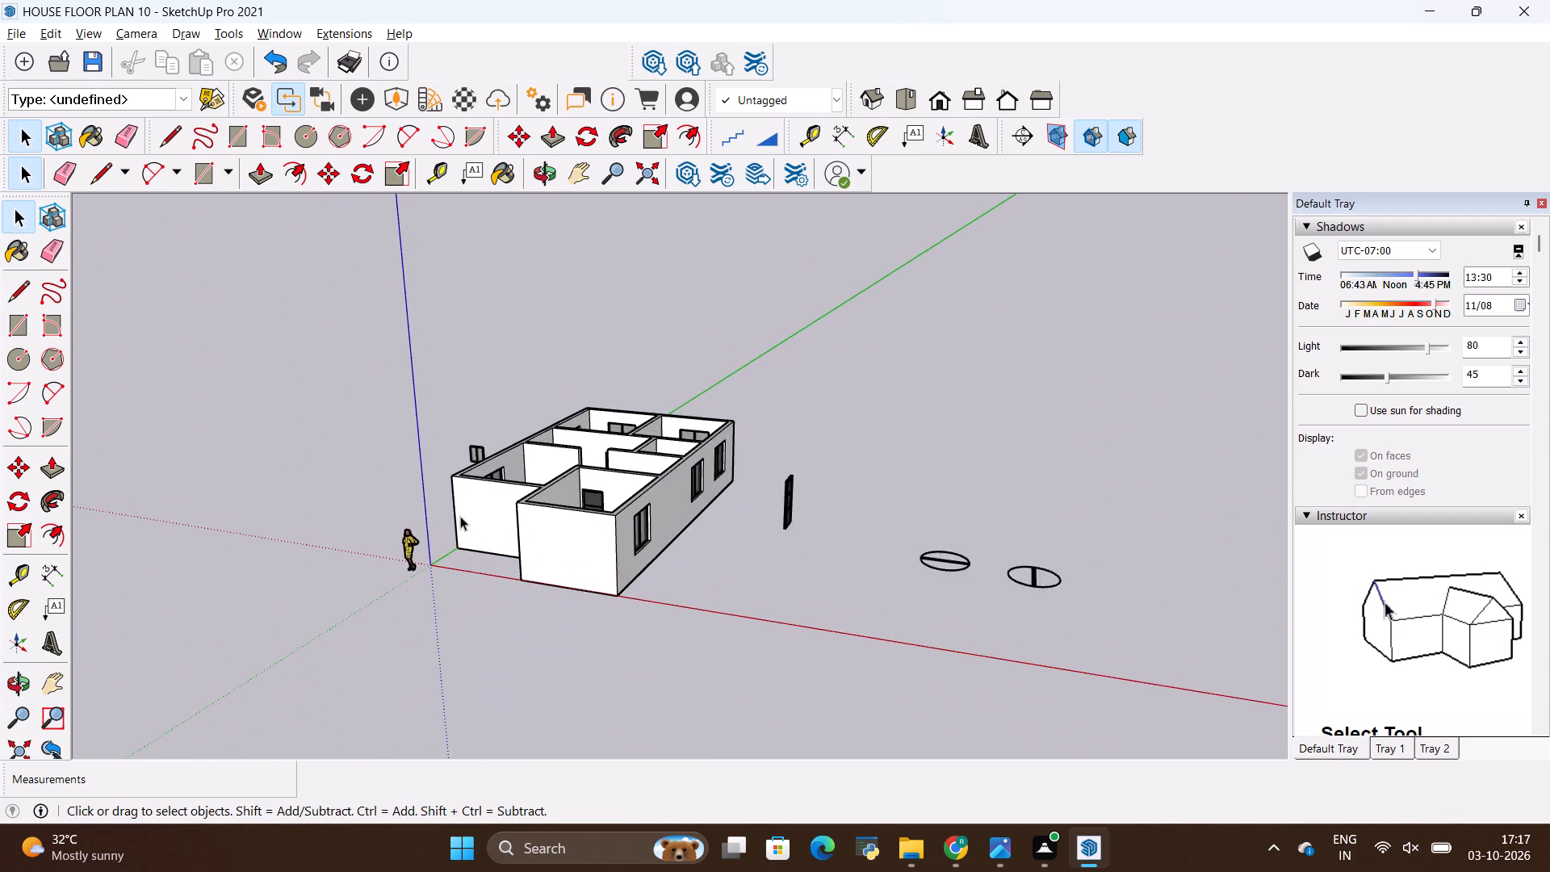
scroll(460, 516, up, 4)
middle_drag(442, 454, 877, 501)
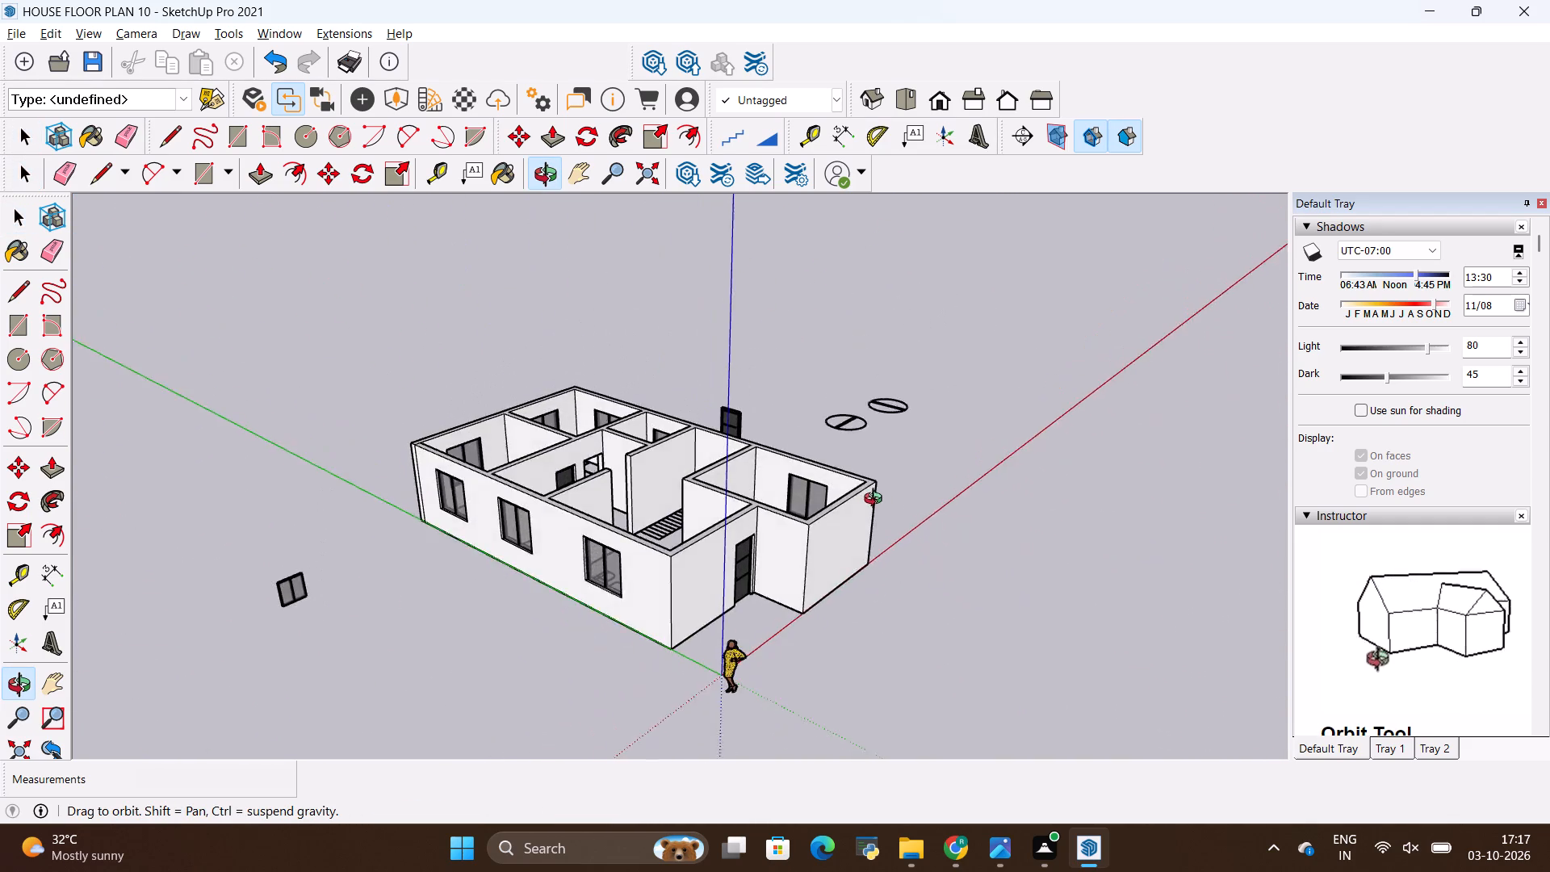
middle_drag(877, 501, 199, 599)
scroll(432, 539, up, 8)
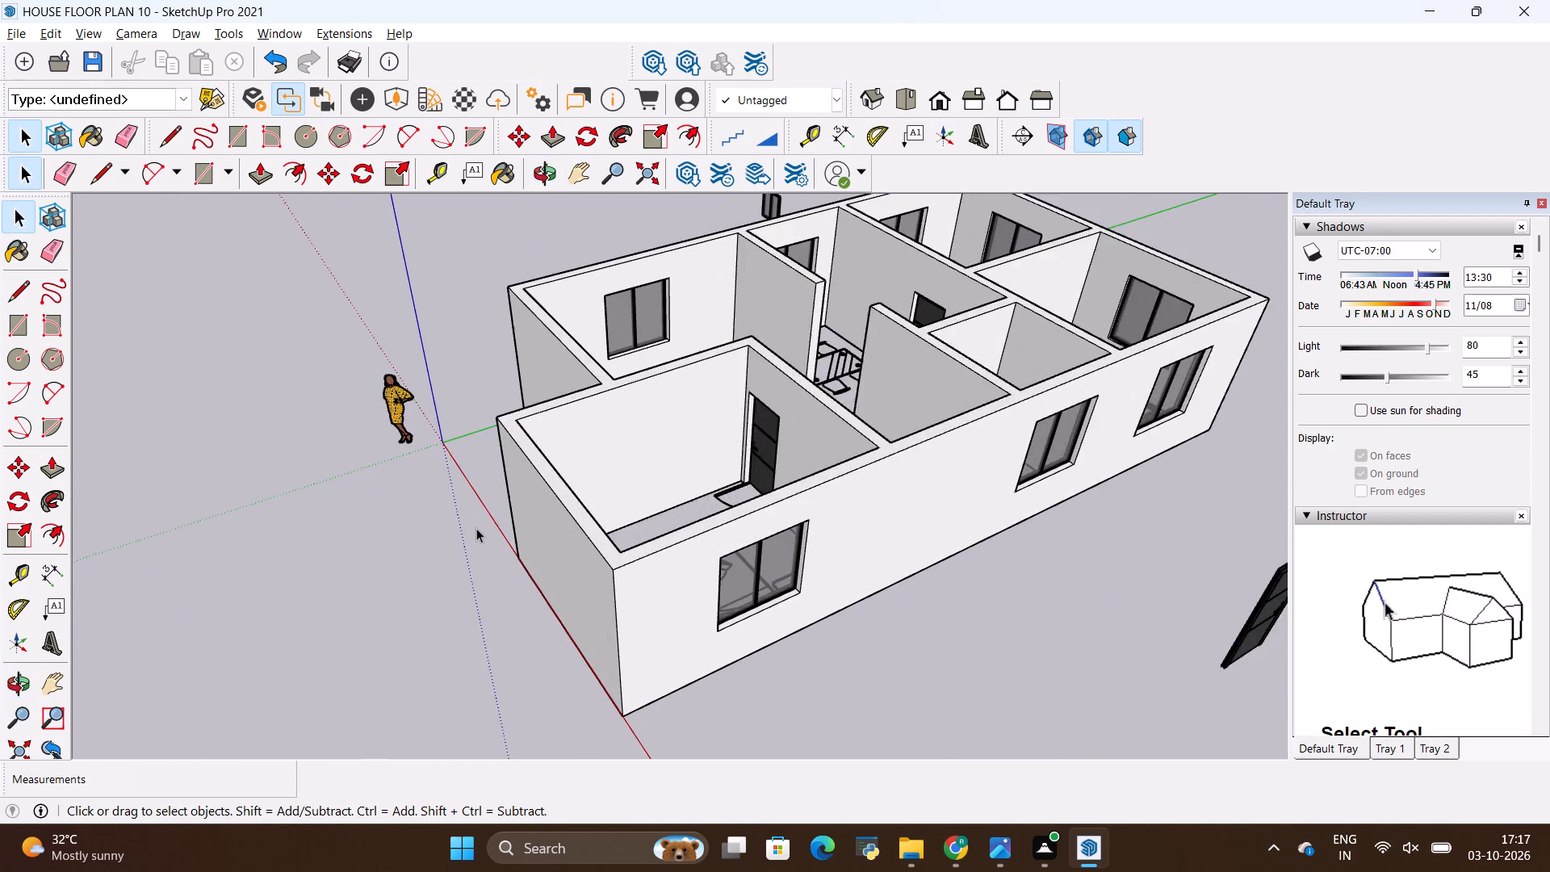
scroll(476, 528, down, 4)
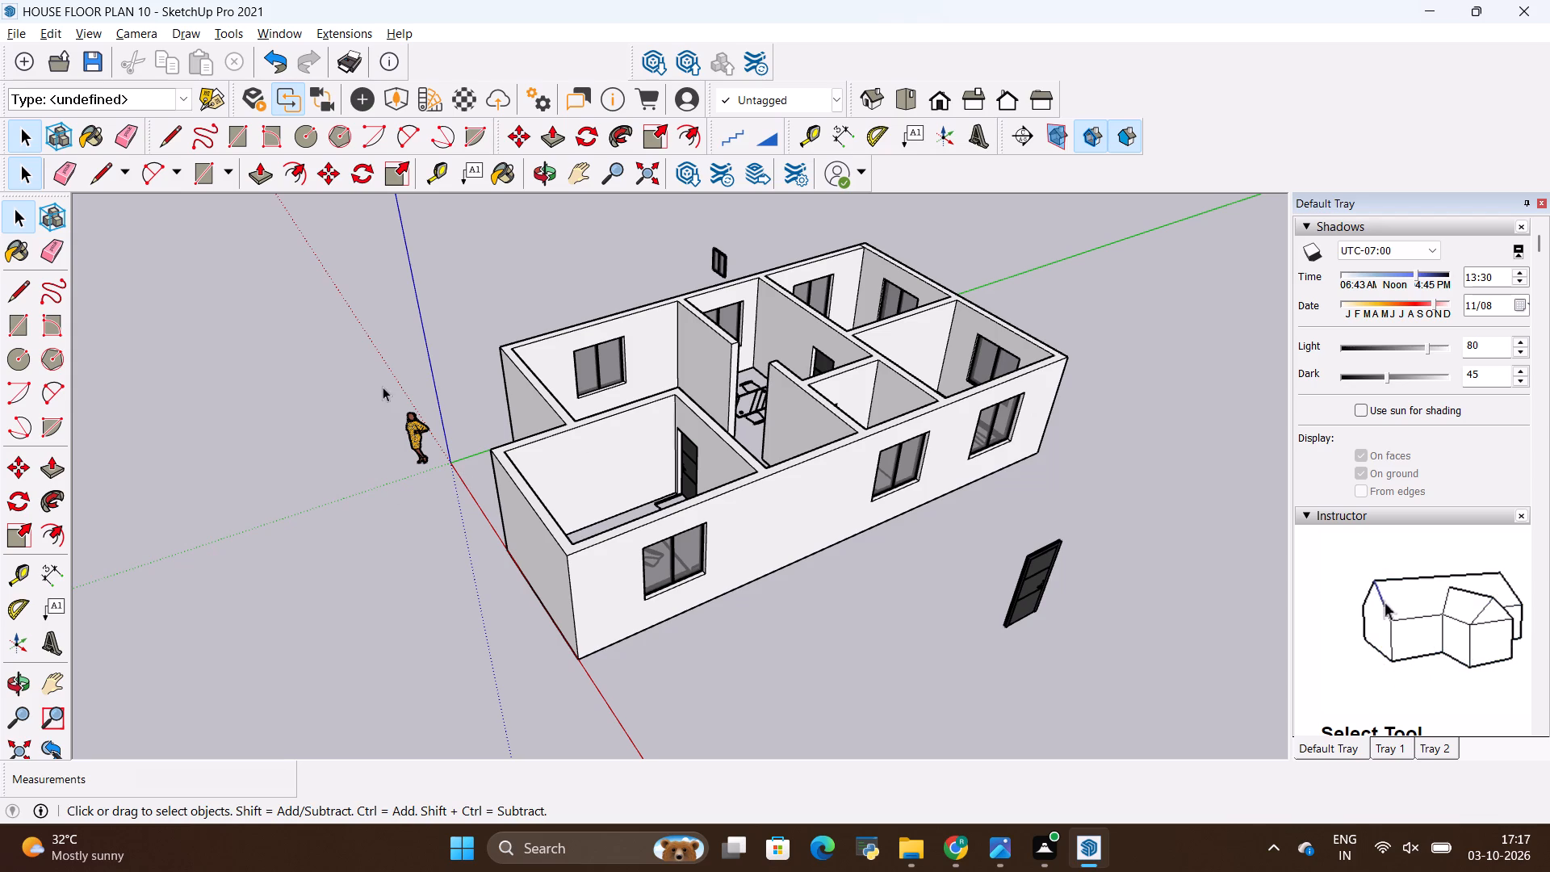
middle_drag(331, 430, 816, 622)
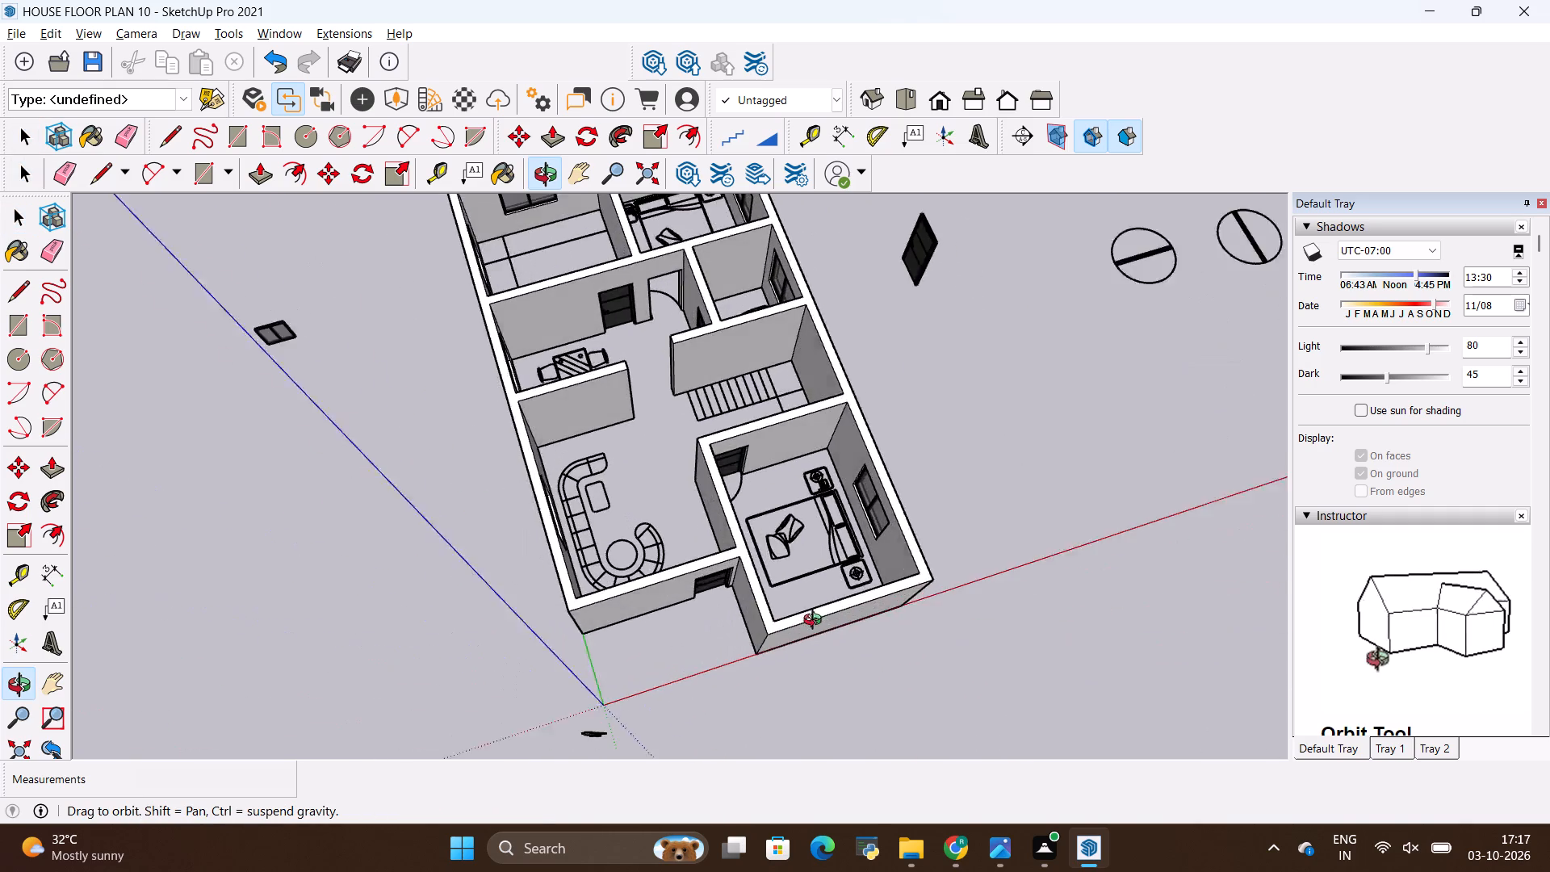
middle_drag(816, 622, 832, 606)
middle_drag(692, 446, 471, 346)
scroll(718, 406, up, 1)
middle_drag(718, 406, 1028, 425)
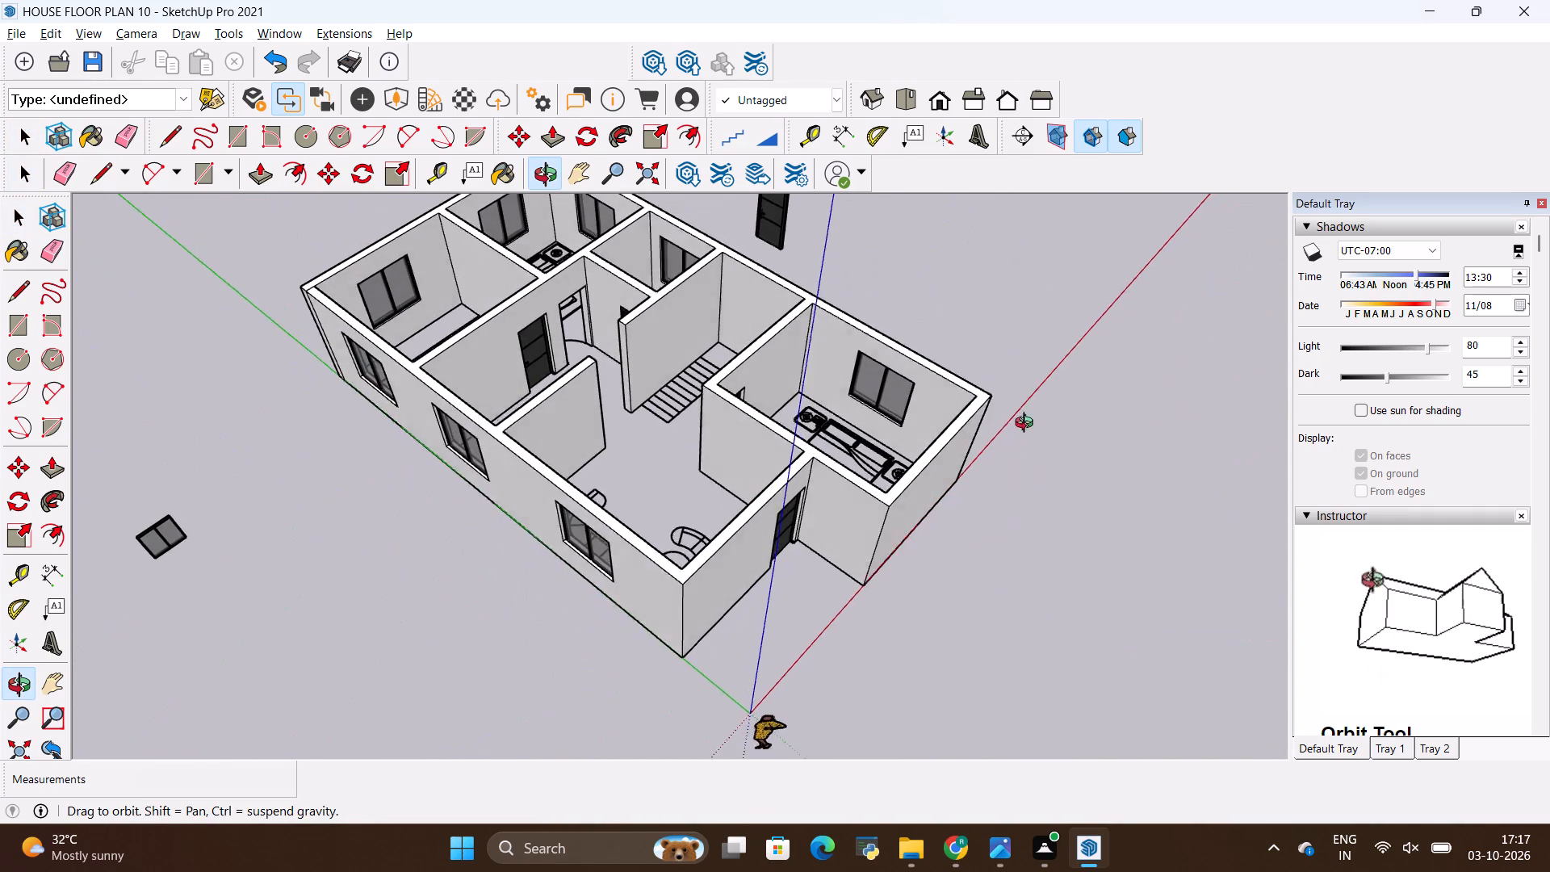
middle_drag(1028, 425, 991, 432)
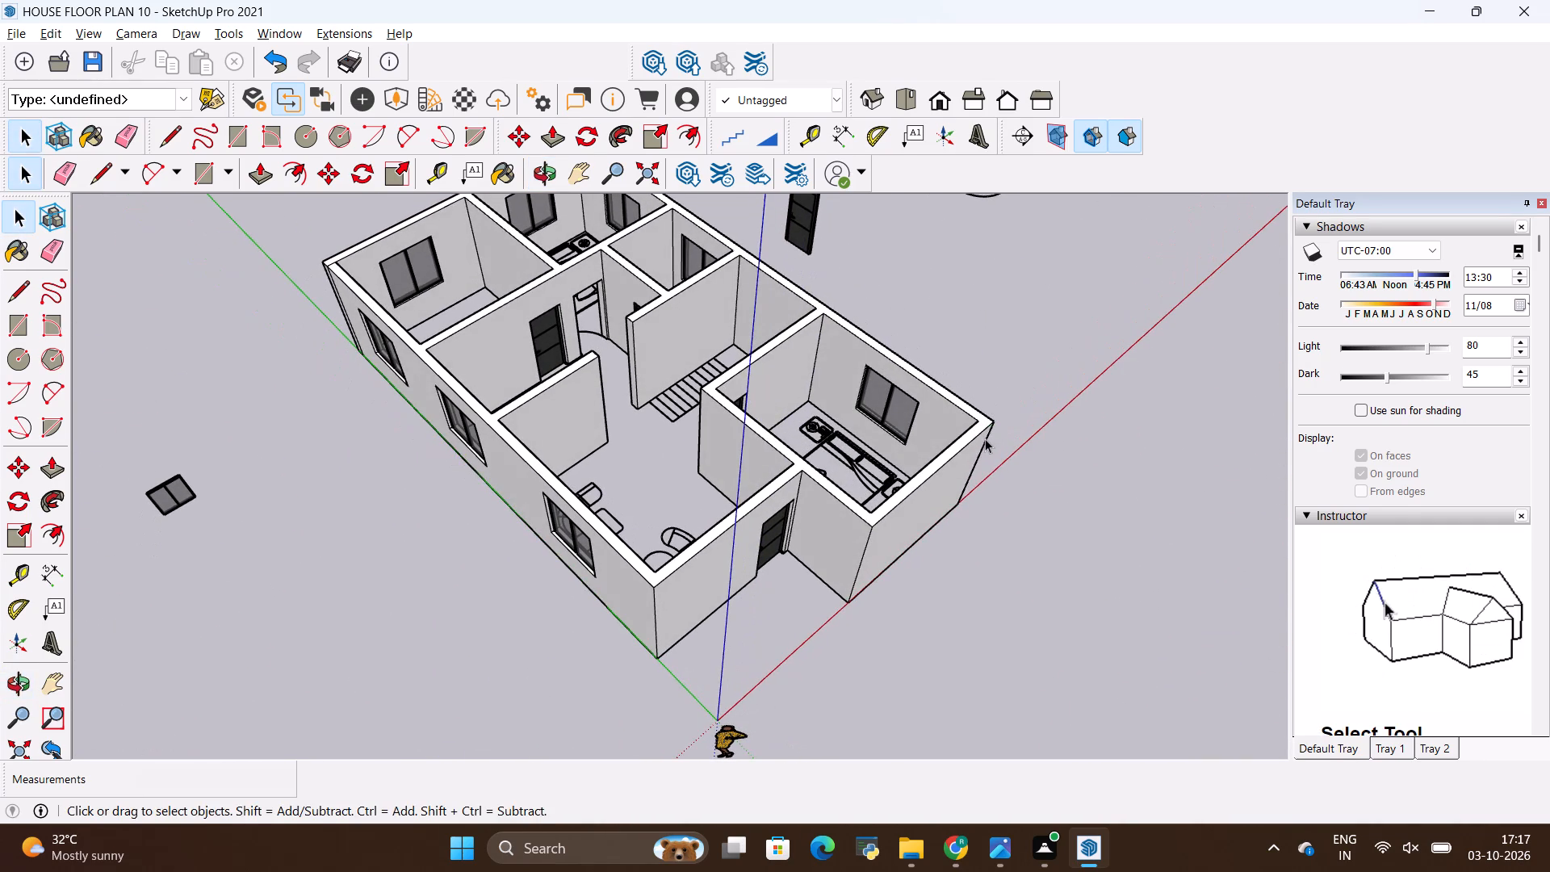
scroll(984, 439, down, 5)
scroll(794, 249, up, 5)
scroll(717, 329, down, 4)
middle_drag(480, 417, 1012, 279)
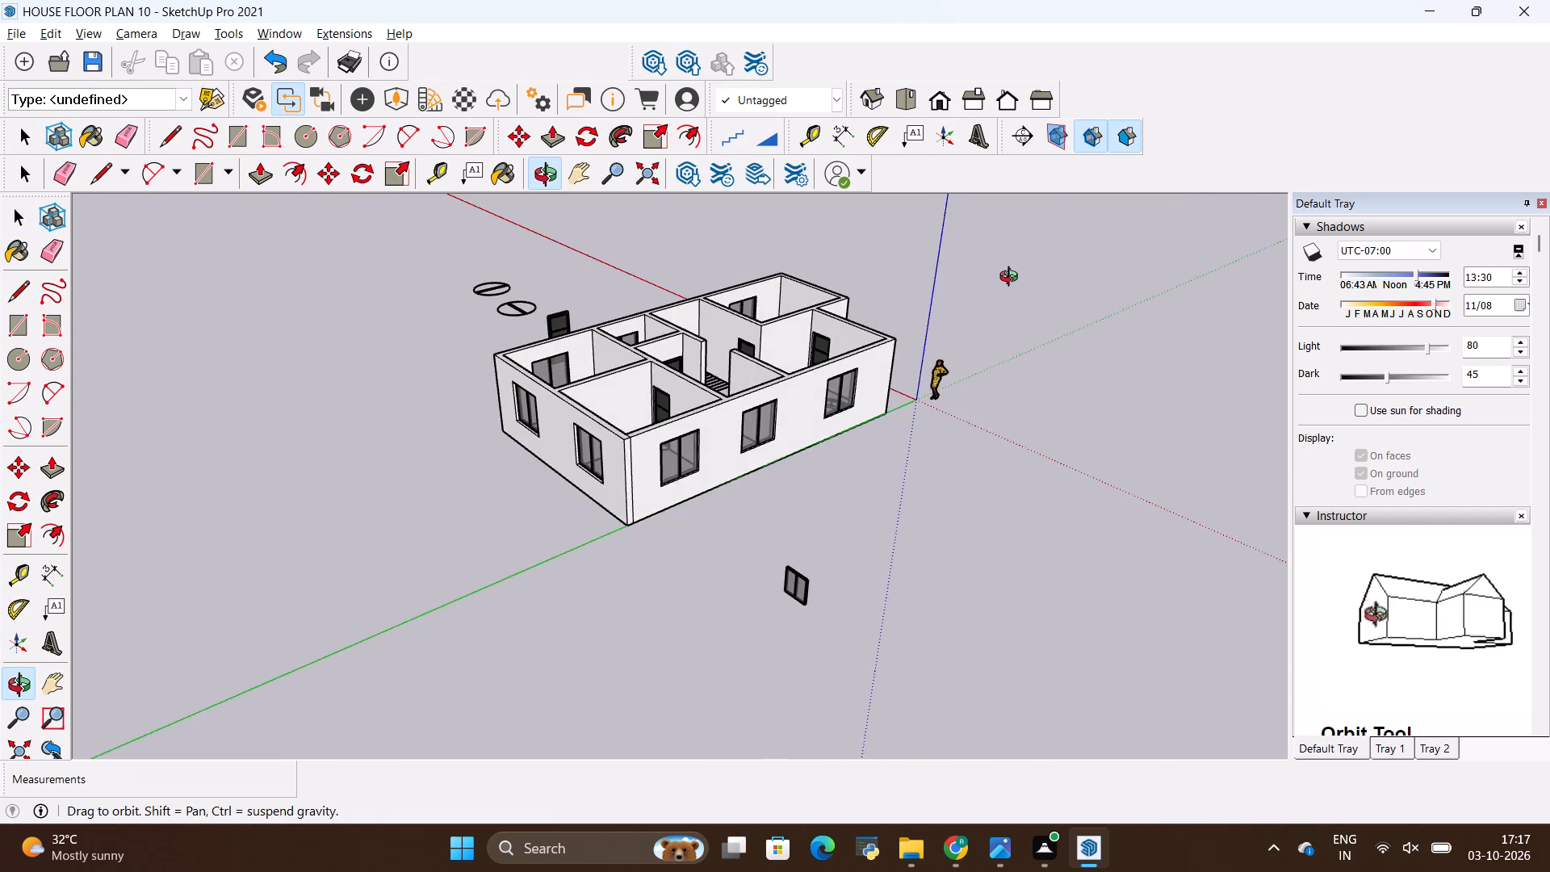
middle_drag(1012, 279, 590, 388)
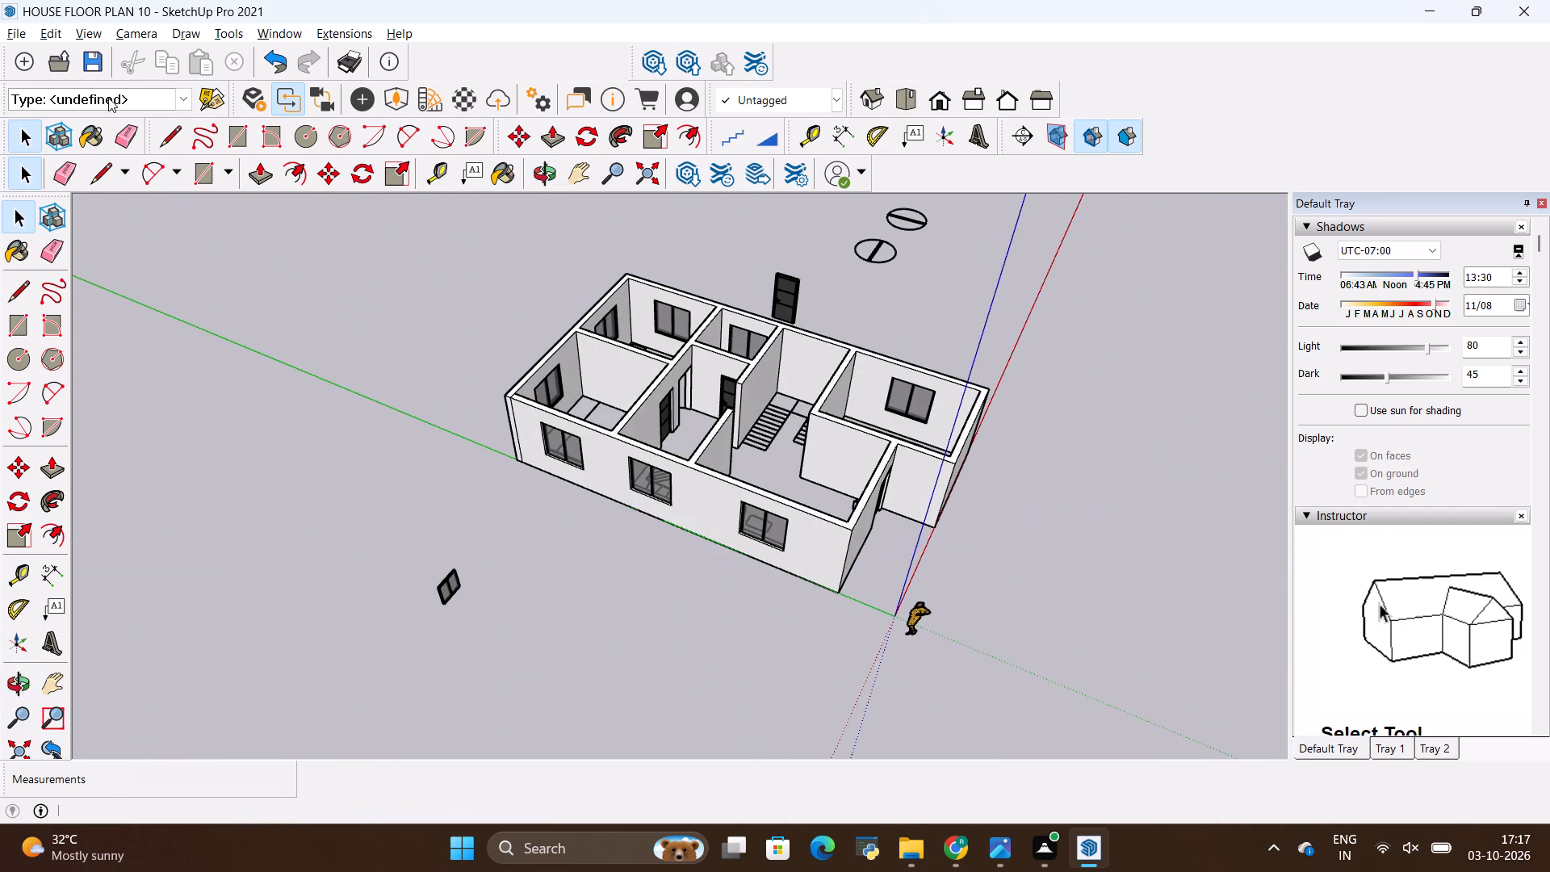
Import the ventilator model from the ALL 3D WAREHOUSE ITEMS folder and place it outside the house near the spare window.
click(10, 36)
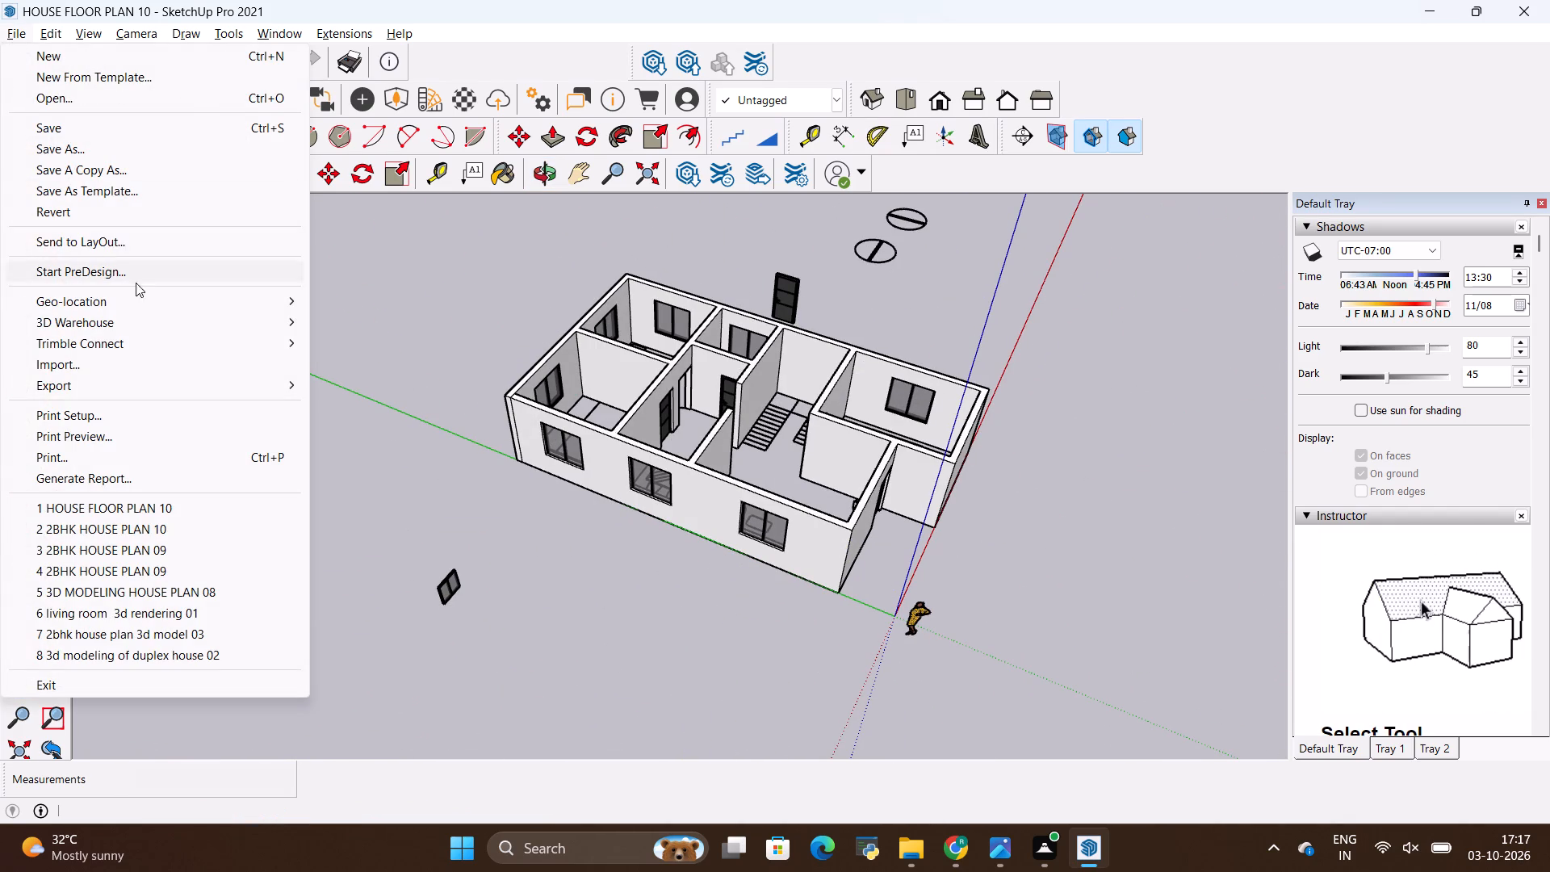
click(123, 365)
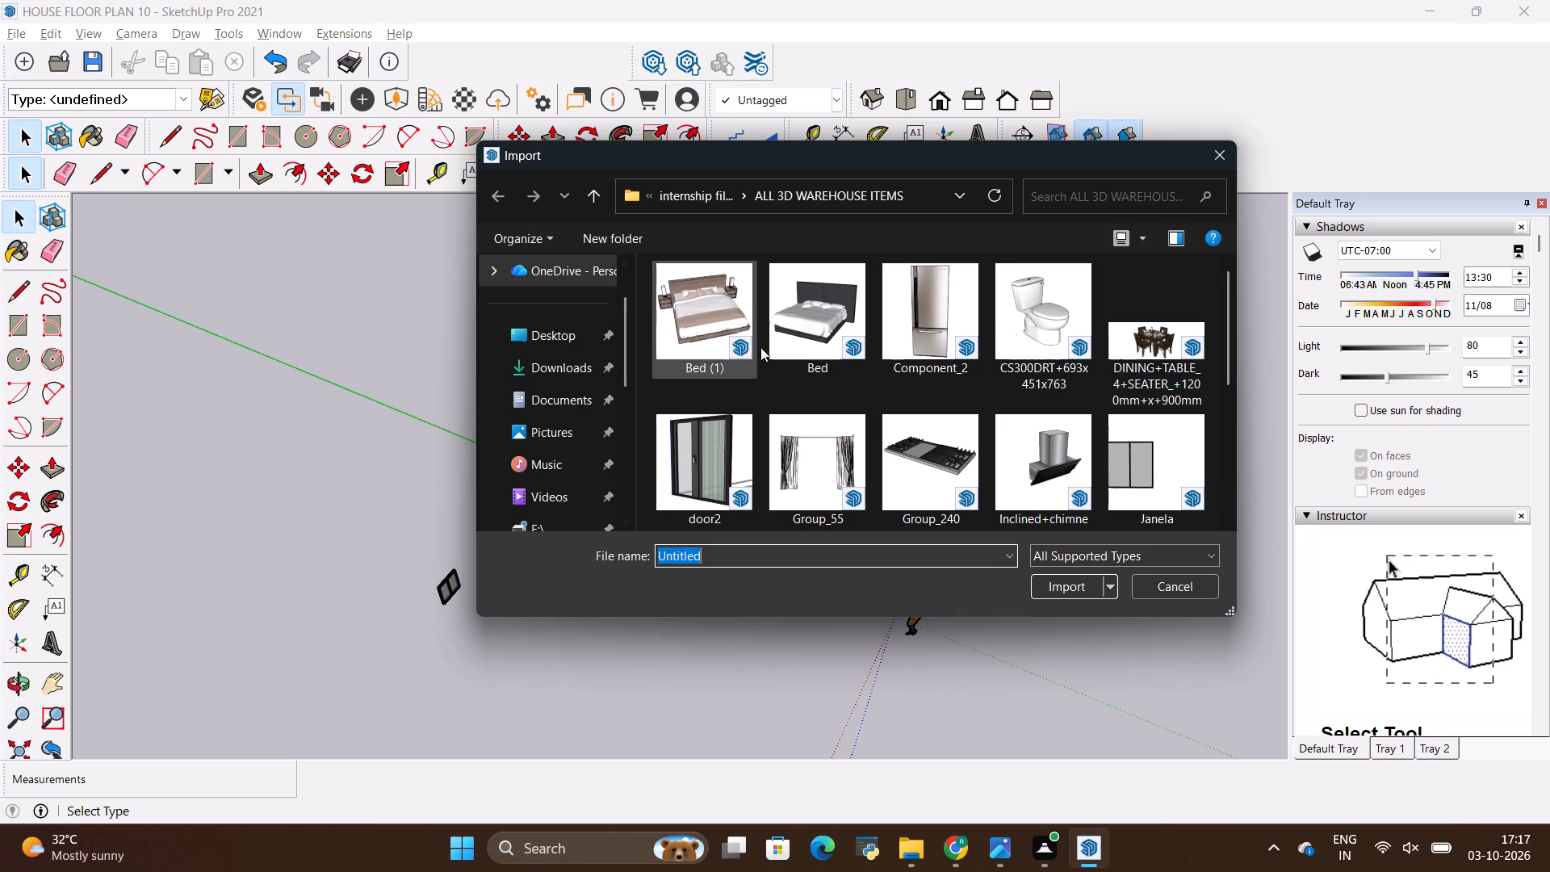
scroll(815, 352, down, 4)
click(1135, 413)
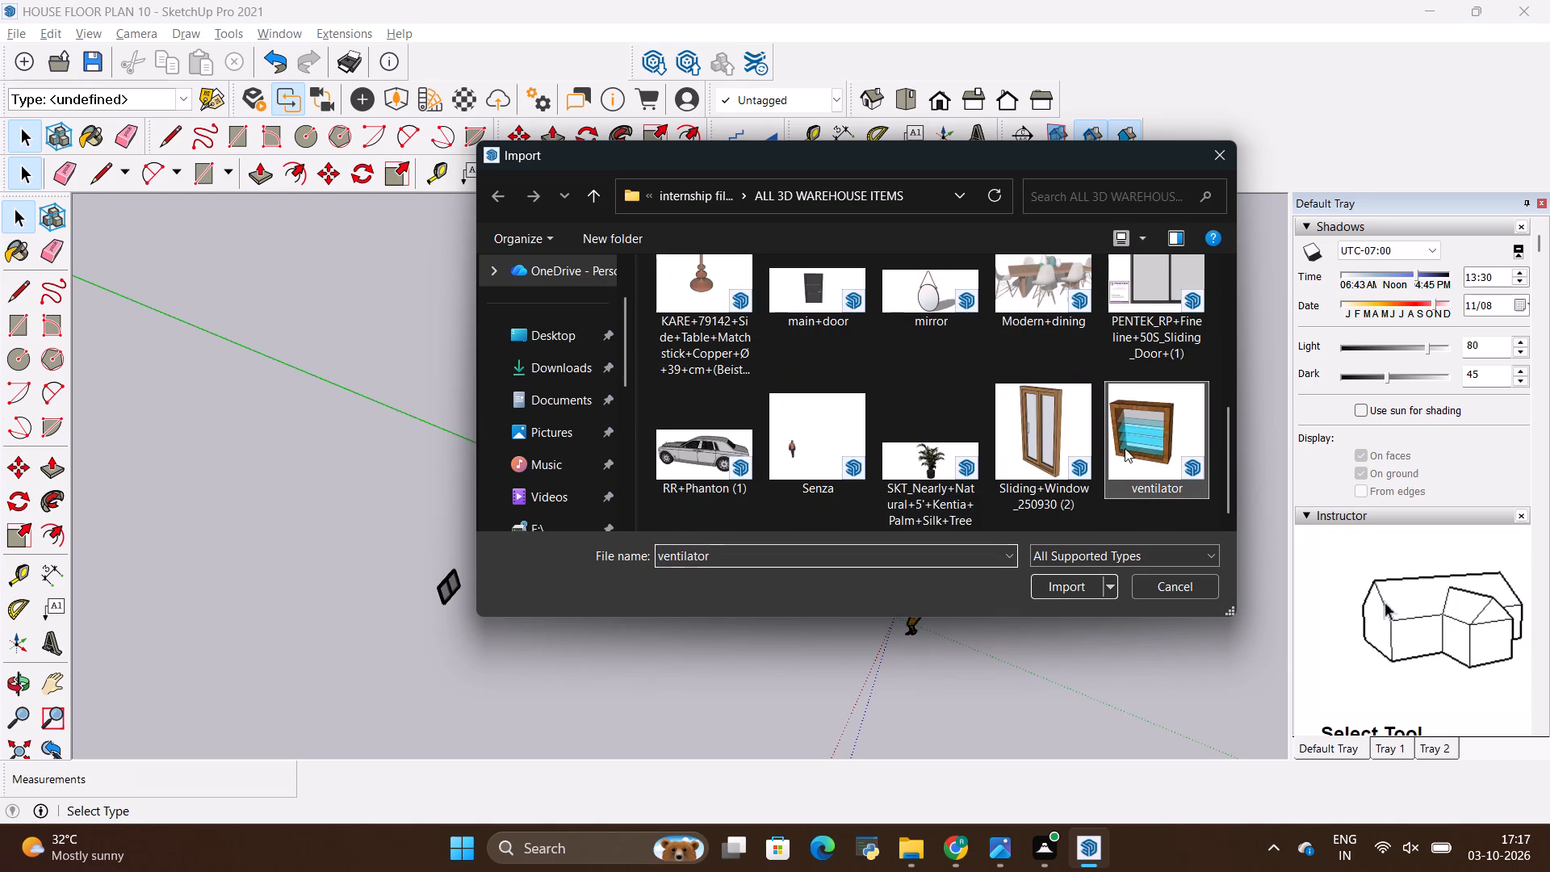
click(1086, 577)
scroll(887, 458, up, 1)
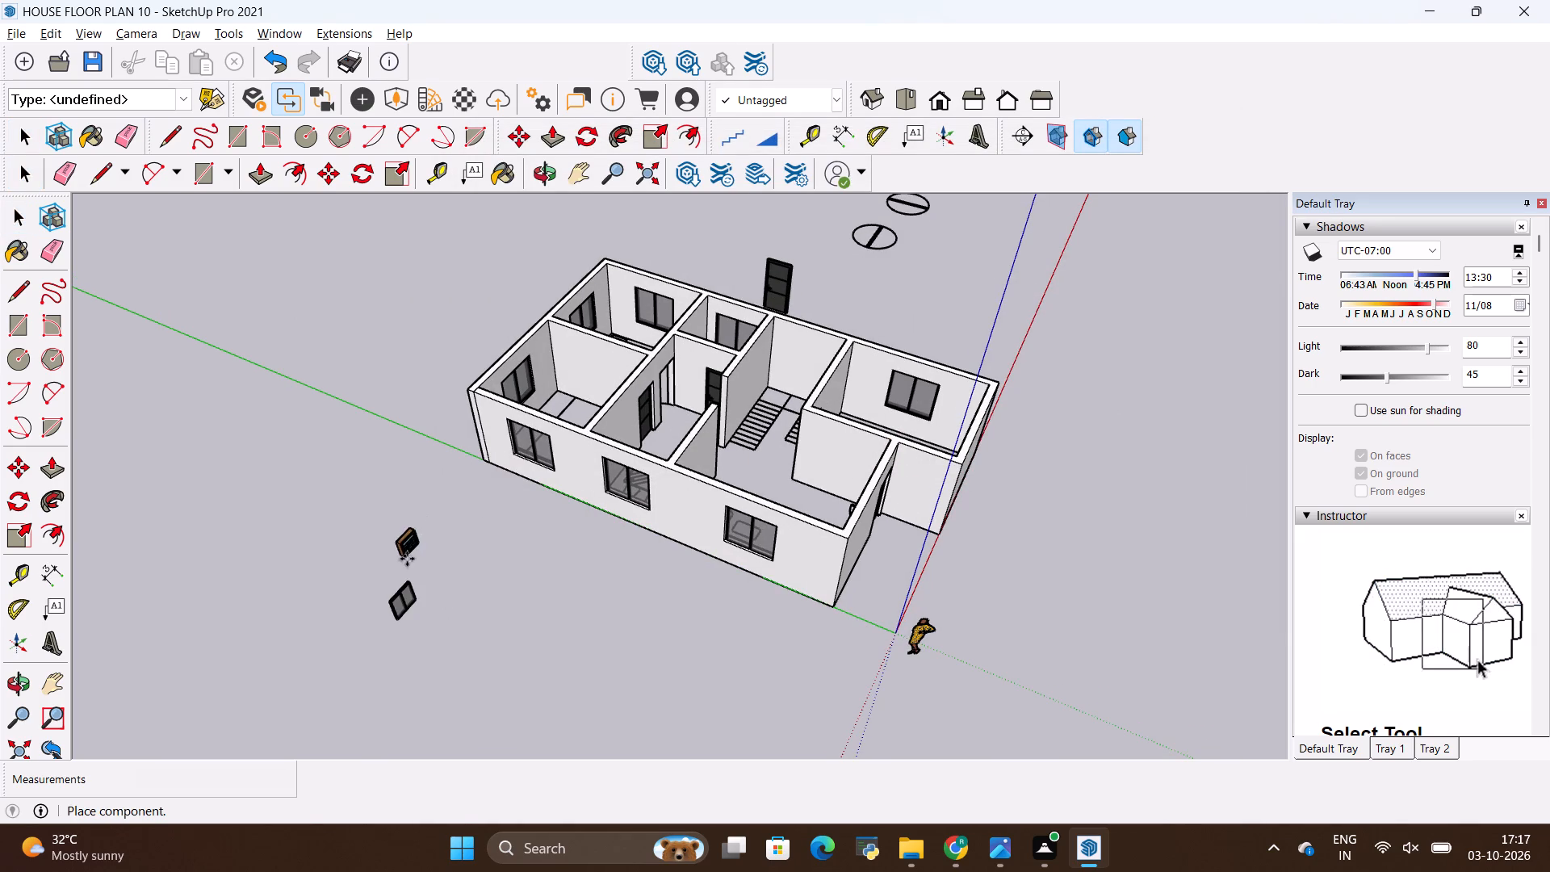
click(445, 567)
Scale the ventilator's depth to about 0.34 along the green axis, and shrink its width and height from an upper edge grip.
scroll(446, 567, up, 20)
scroll(446, 567, up, 1)
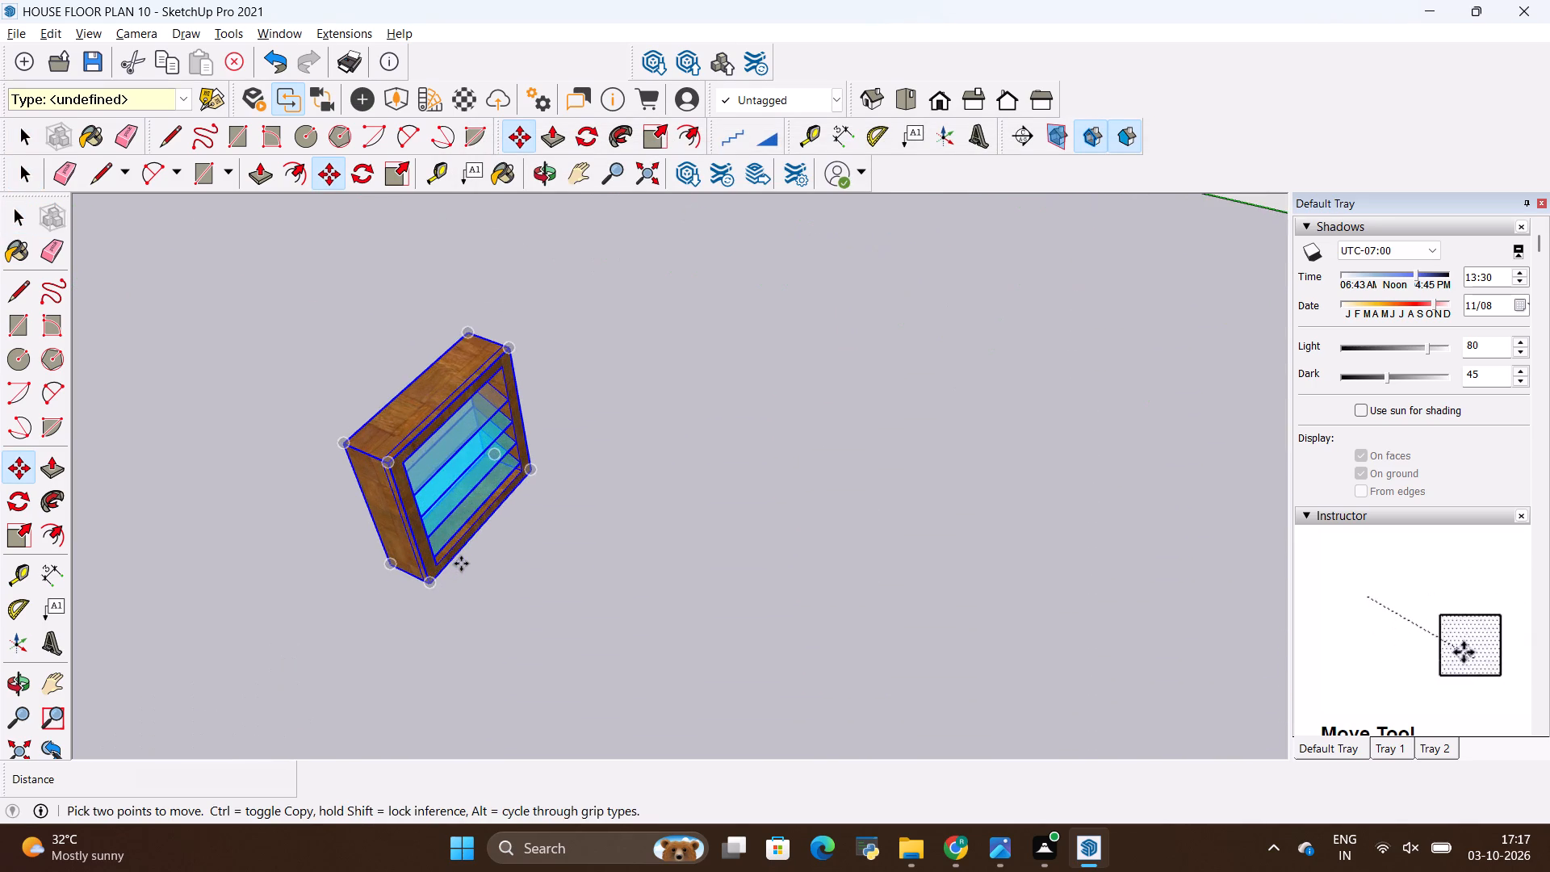
scroll(479, 547, up, 2)
key(s)
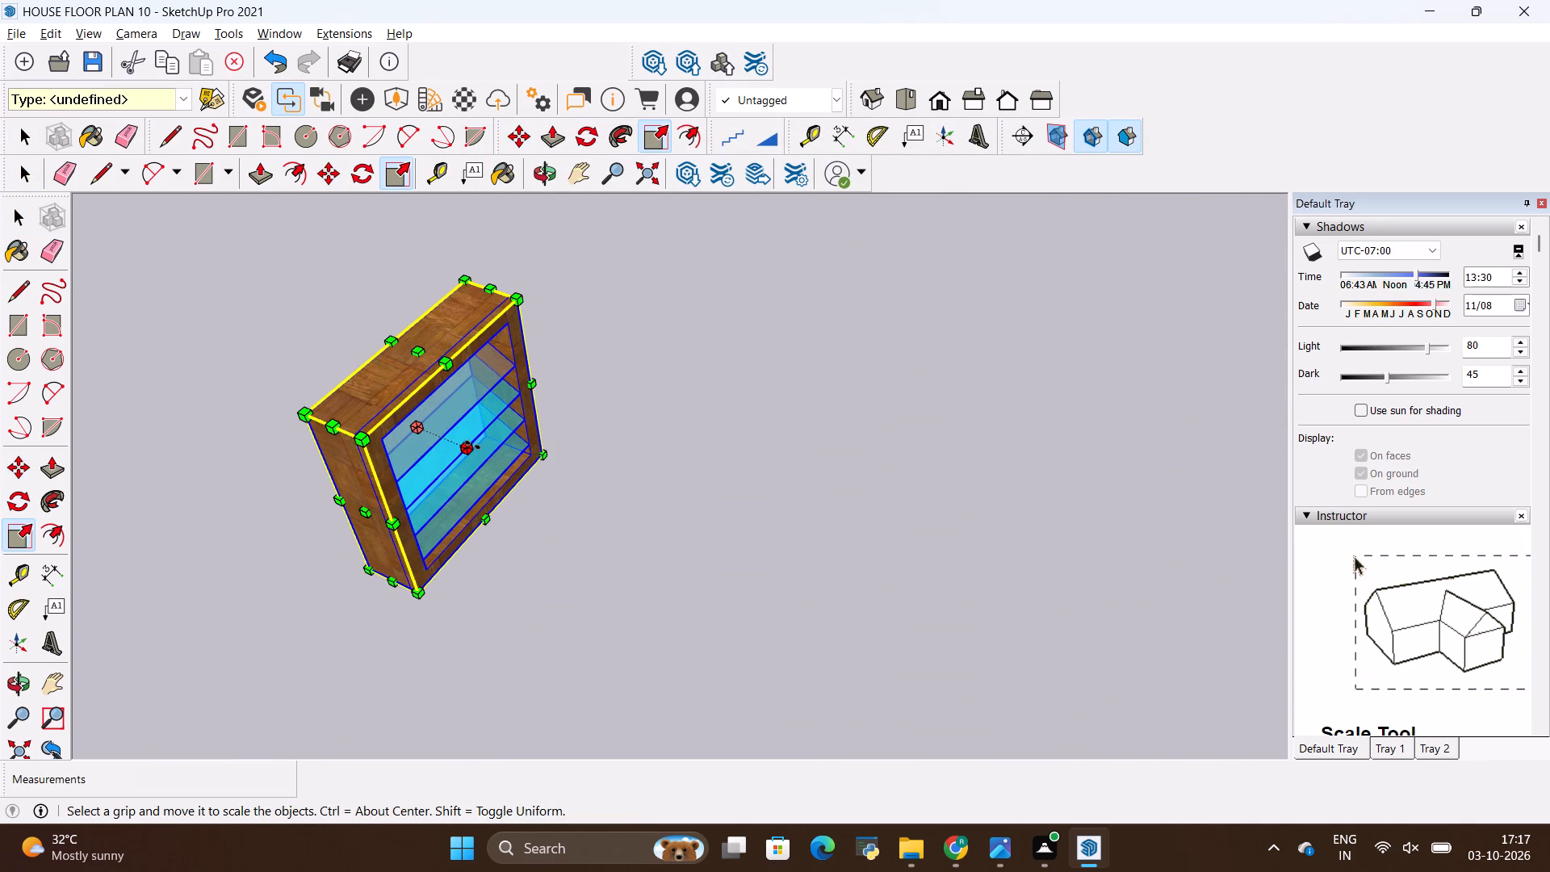
click(472, 445)
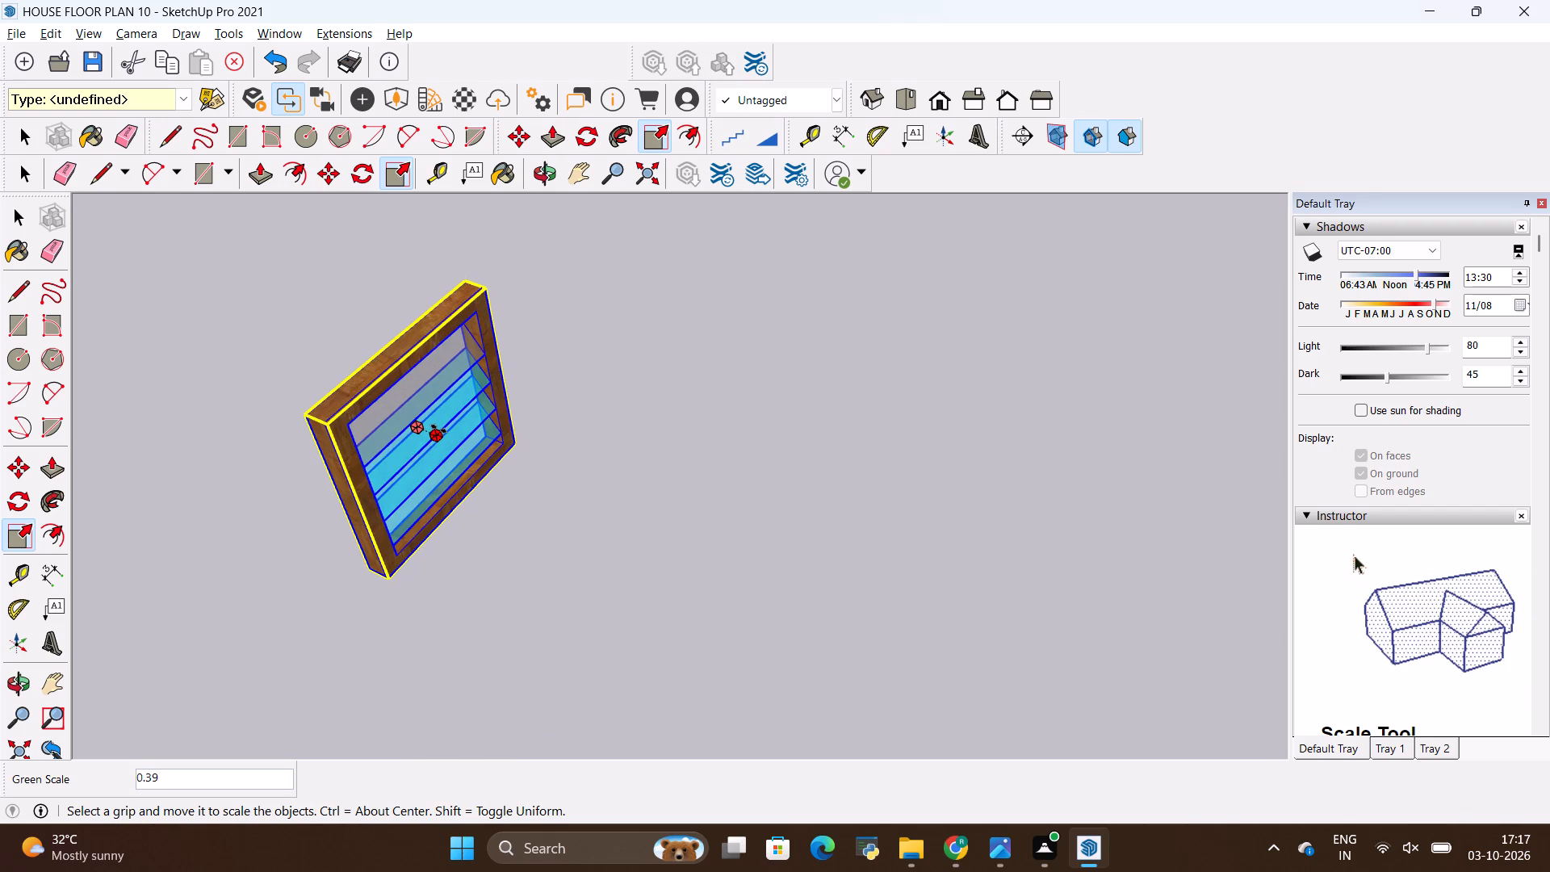
click(437, 427)
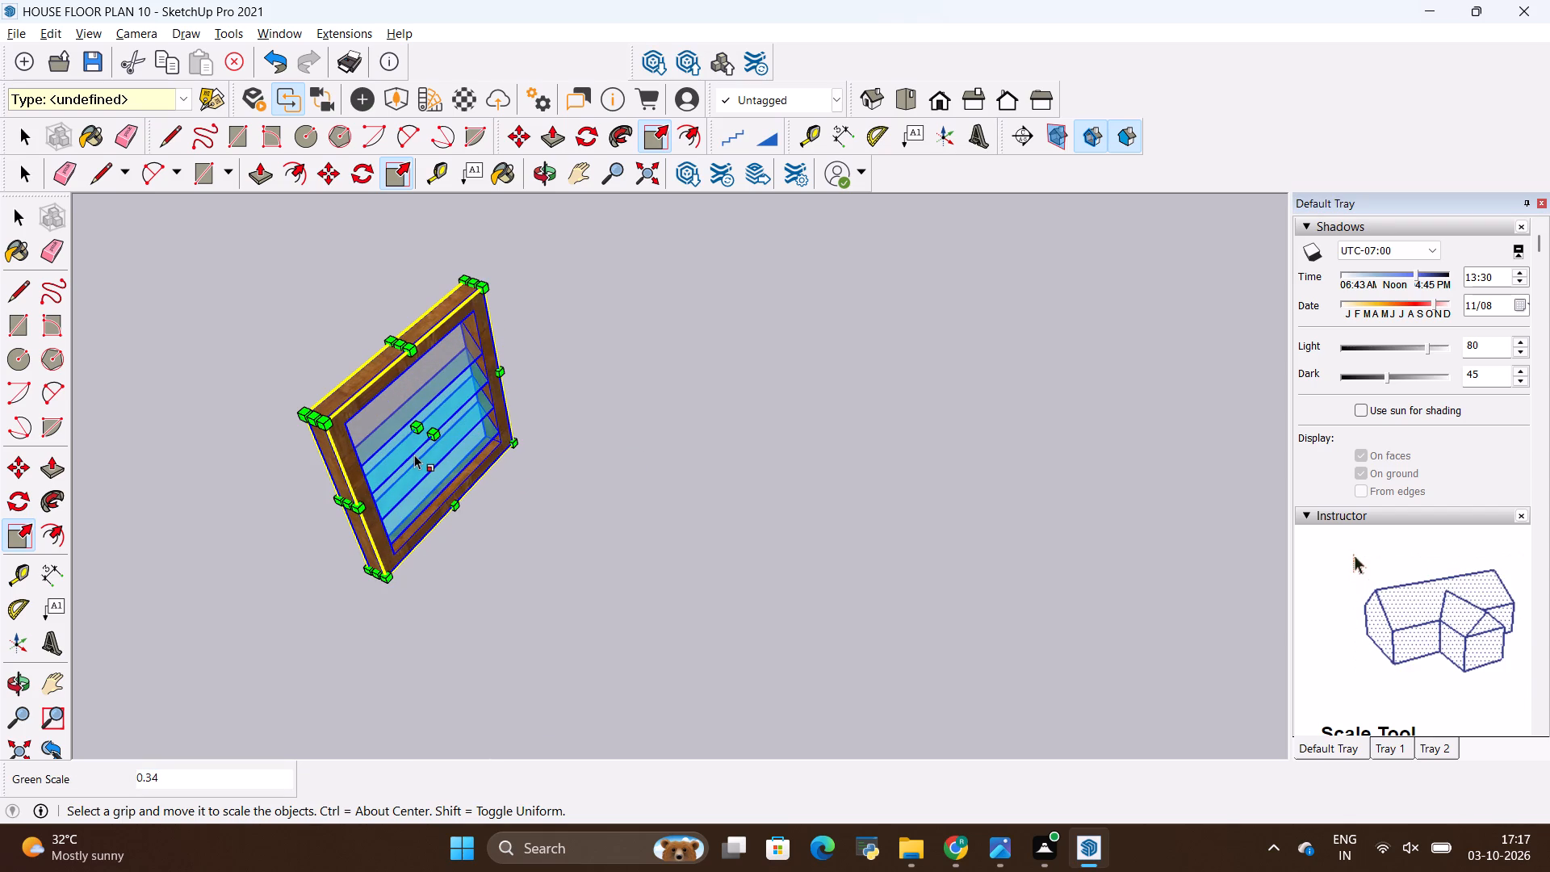
scroll(325, 399, up, 2)
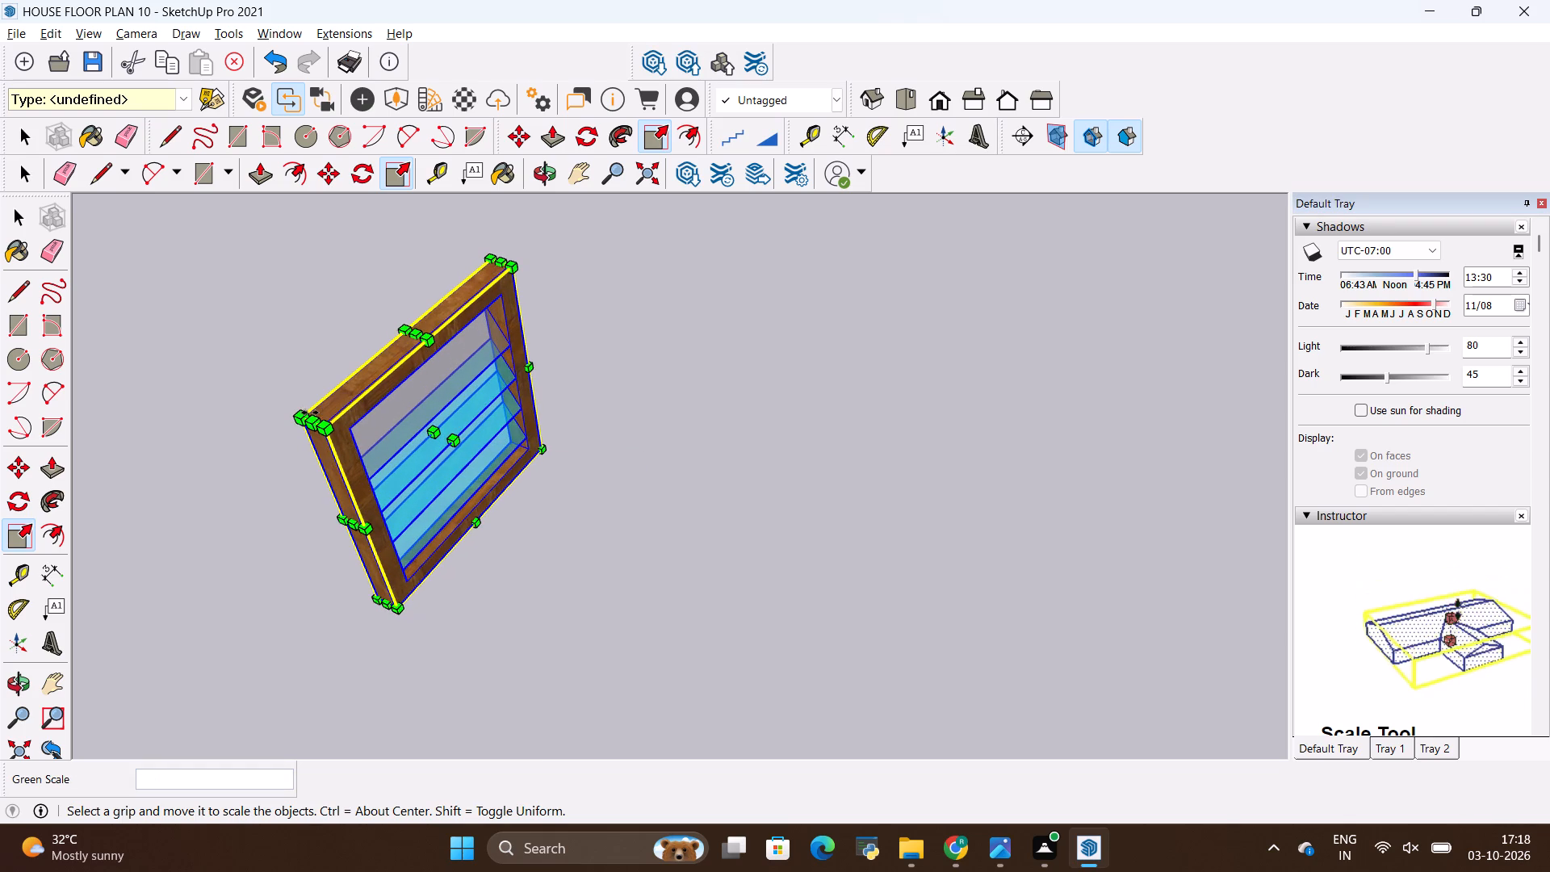
click(313, 419)
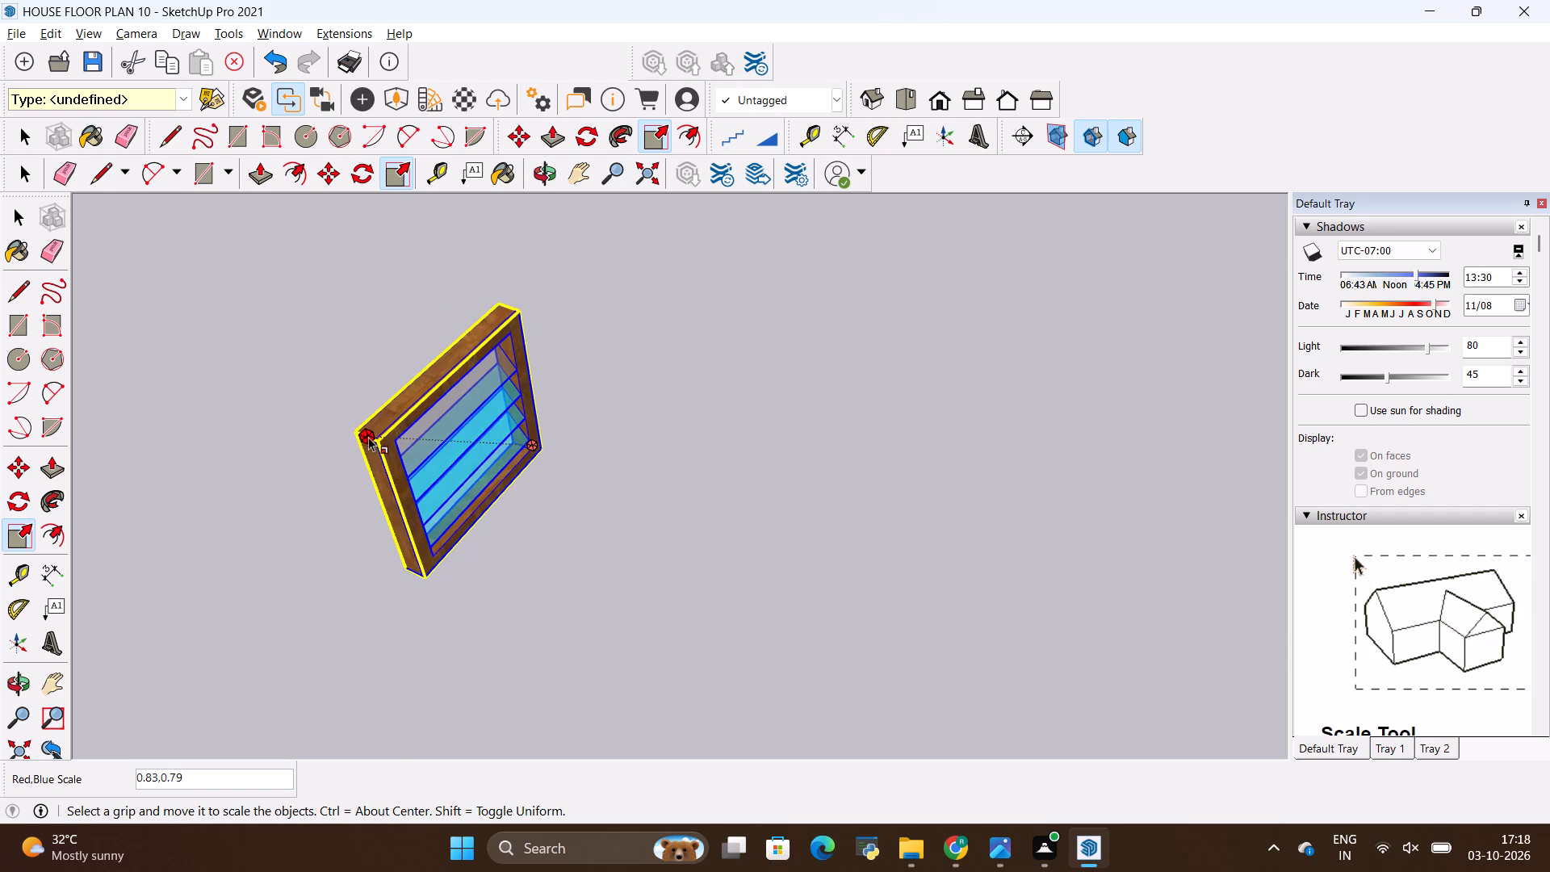
click(388, 441)
Copy the scaled ventilator 1' 5 7/8" along the green axis, beside the original.
key(m)
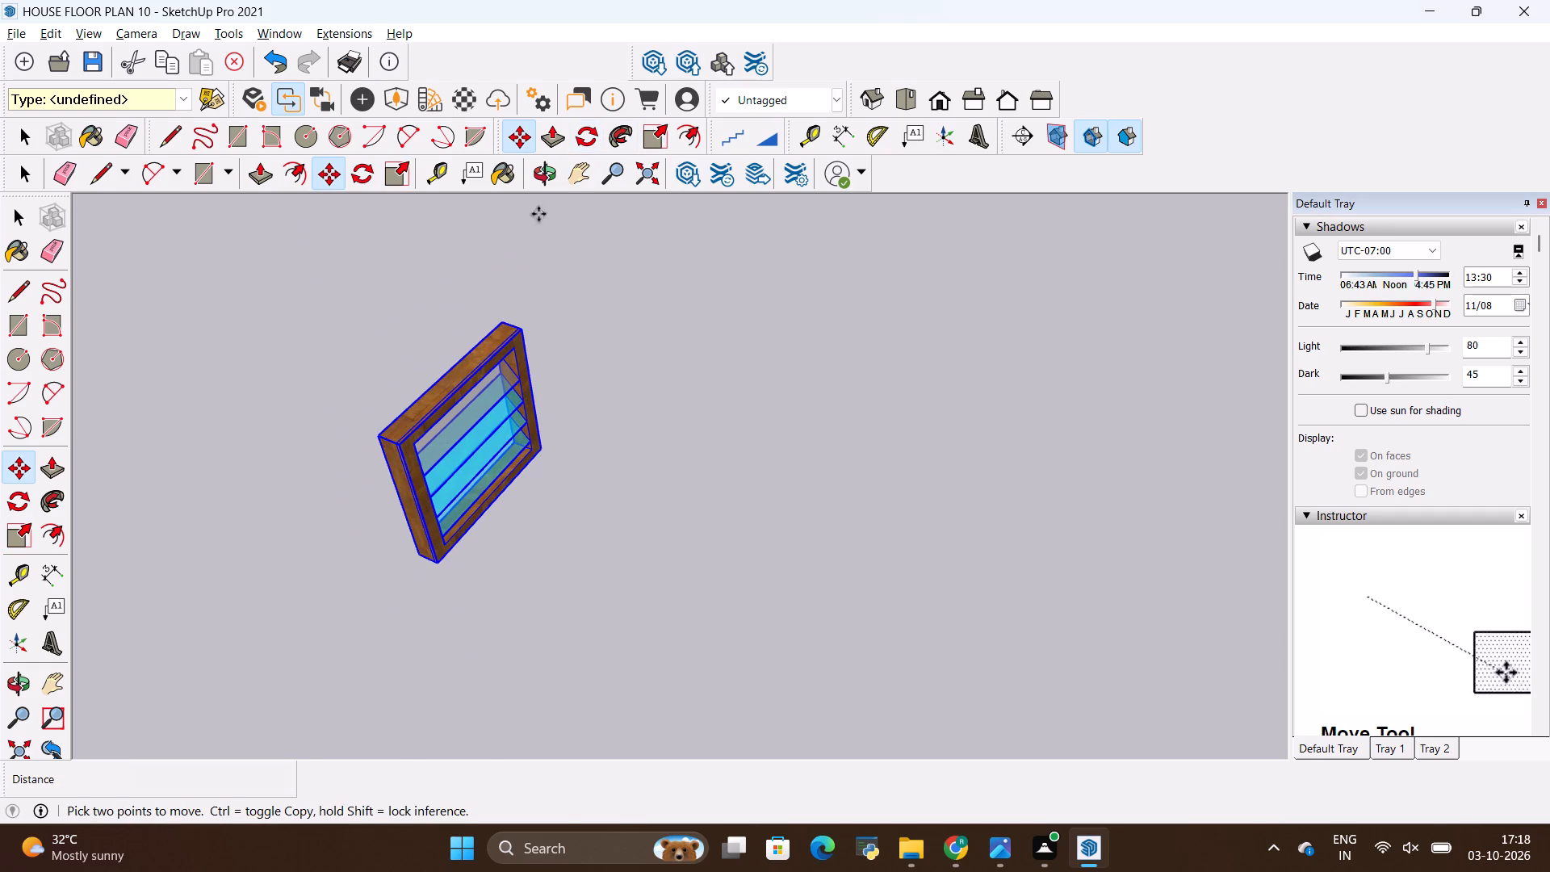
key(m)
ctrl+click(442, 562)
click(589, 642)
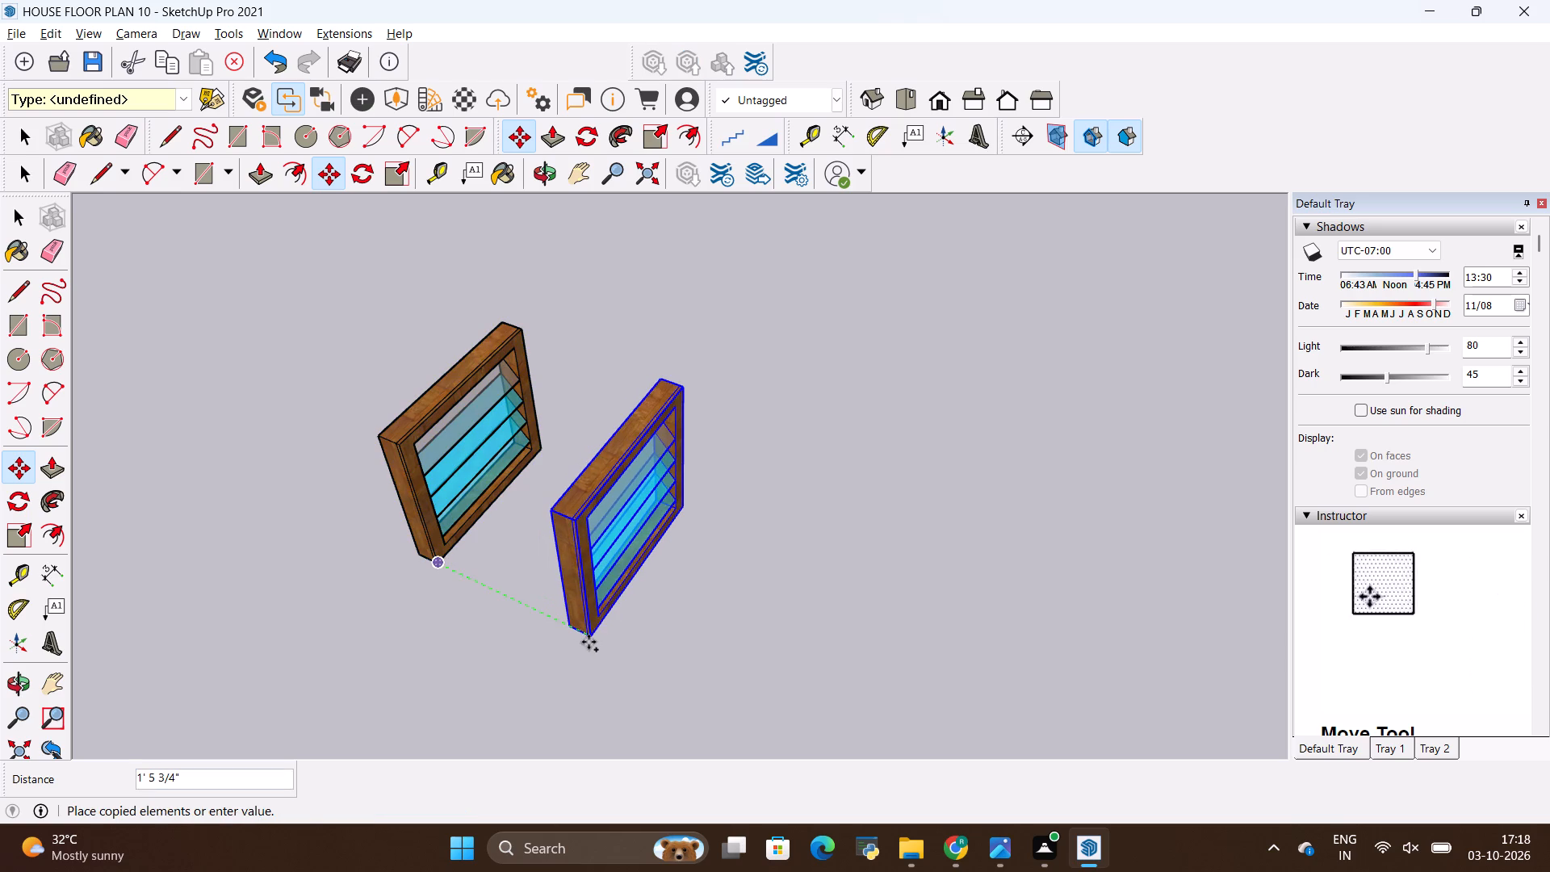
Rotate the copied ventilator 90 degrees about the vertical axis so it stands perpendicular to the original.
click(585, 131)
click(646, 680)
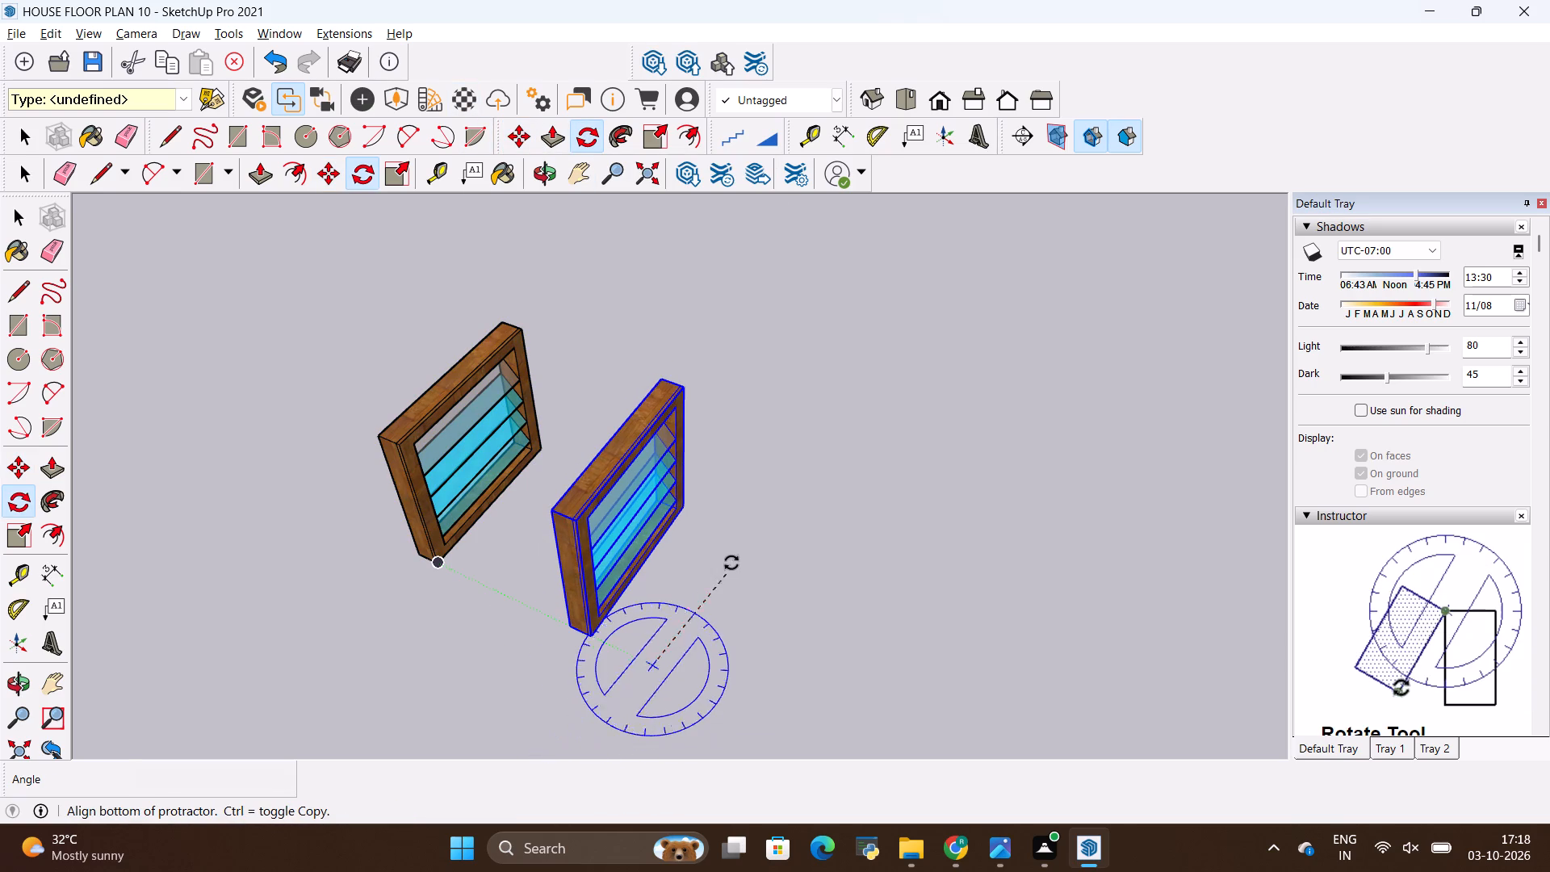
click(732, 527)
click(739, 702)
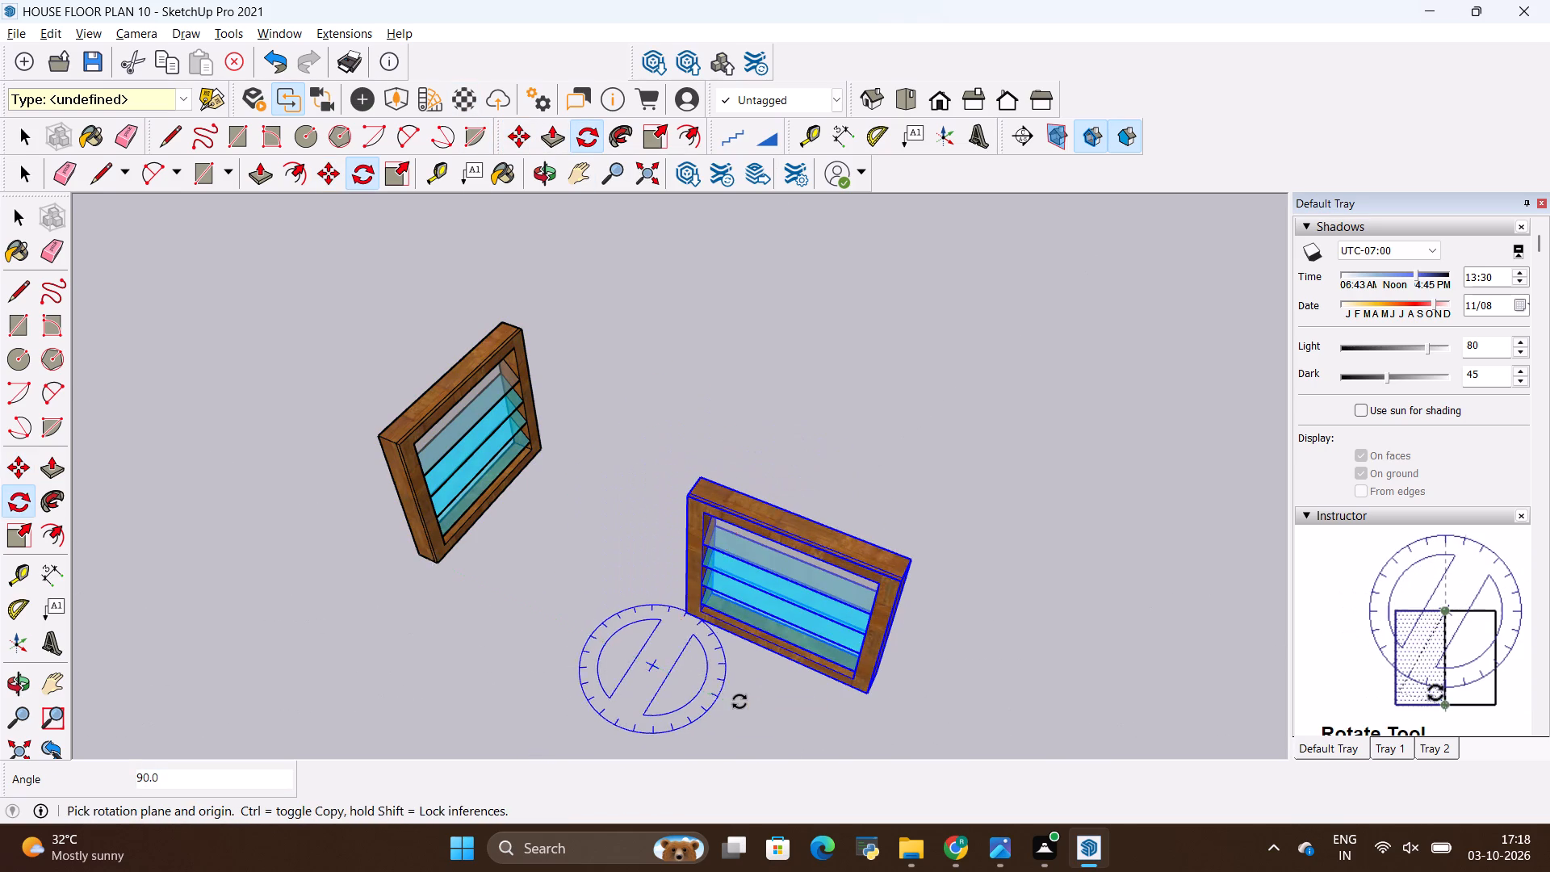
key(Escape)
scroll(484, 505, down, 3)
scroll(582, 604, up, 2)
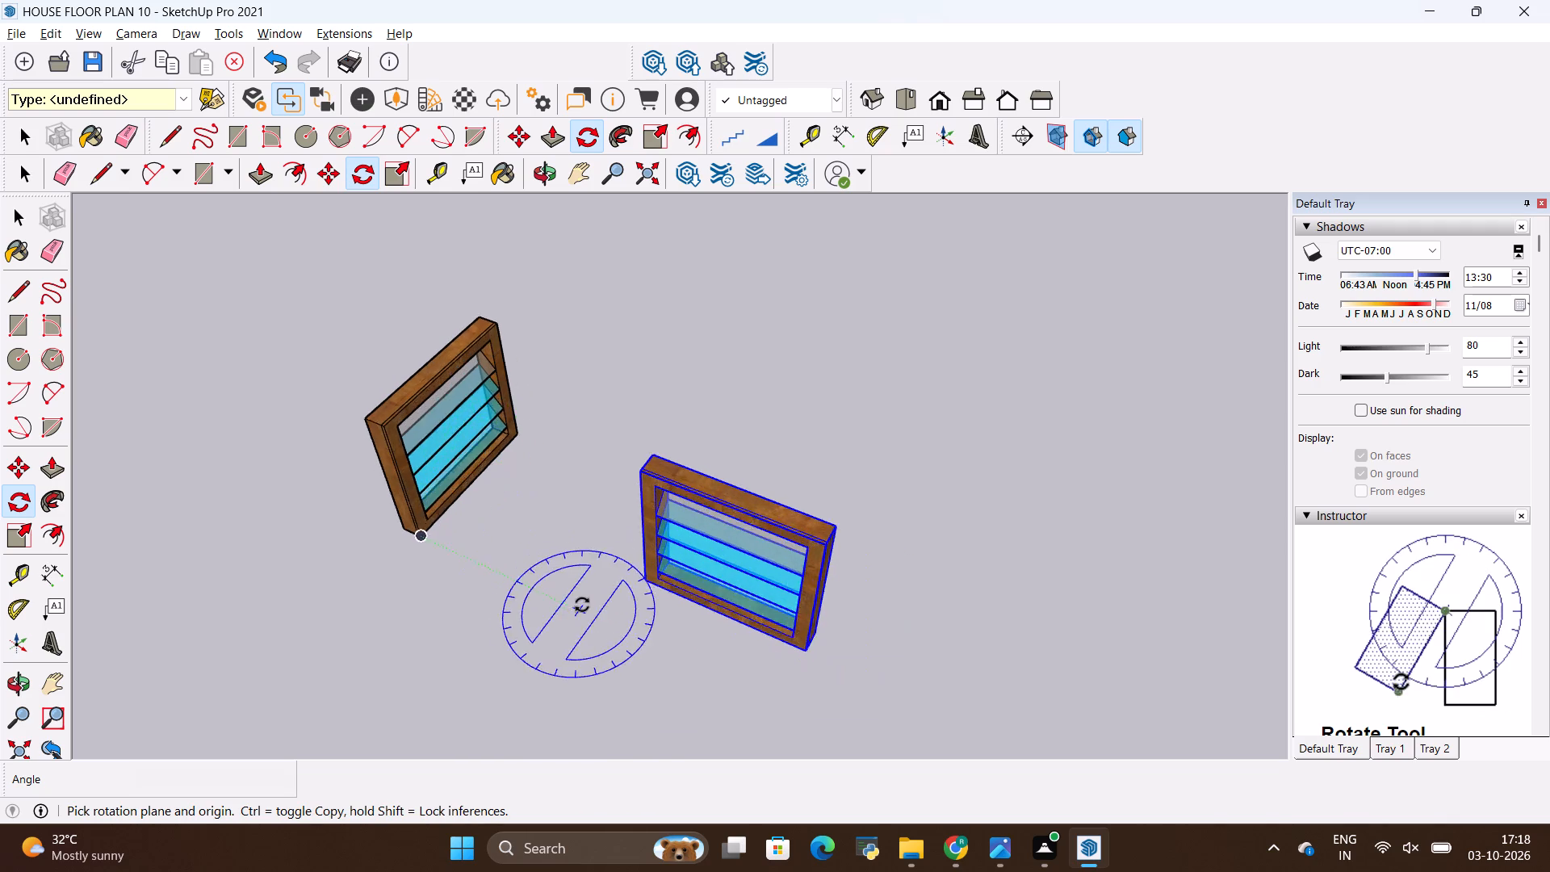
scroll(582, 605, up, 4)
key(Escape)
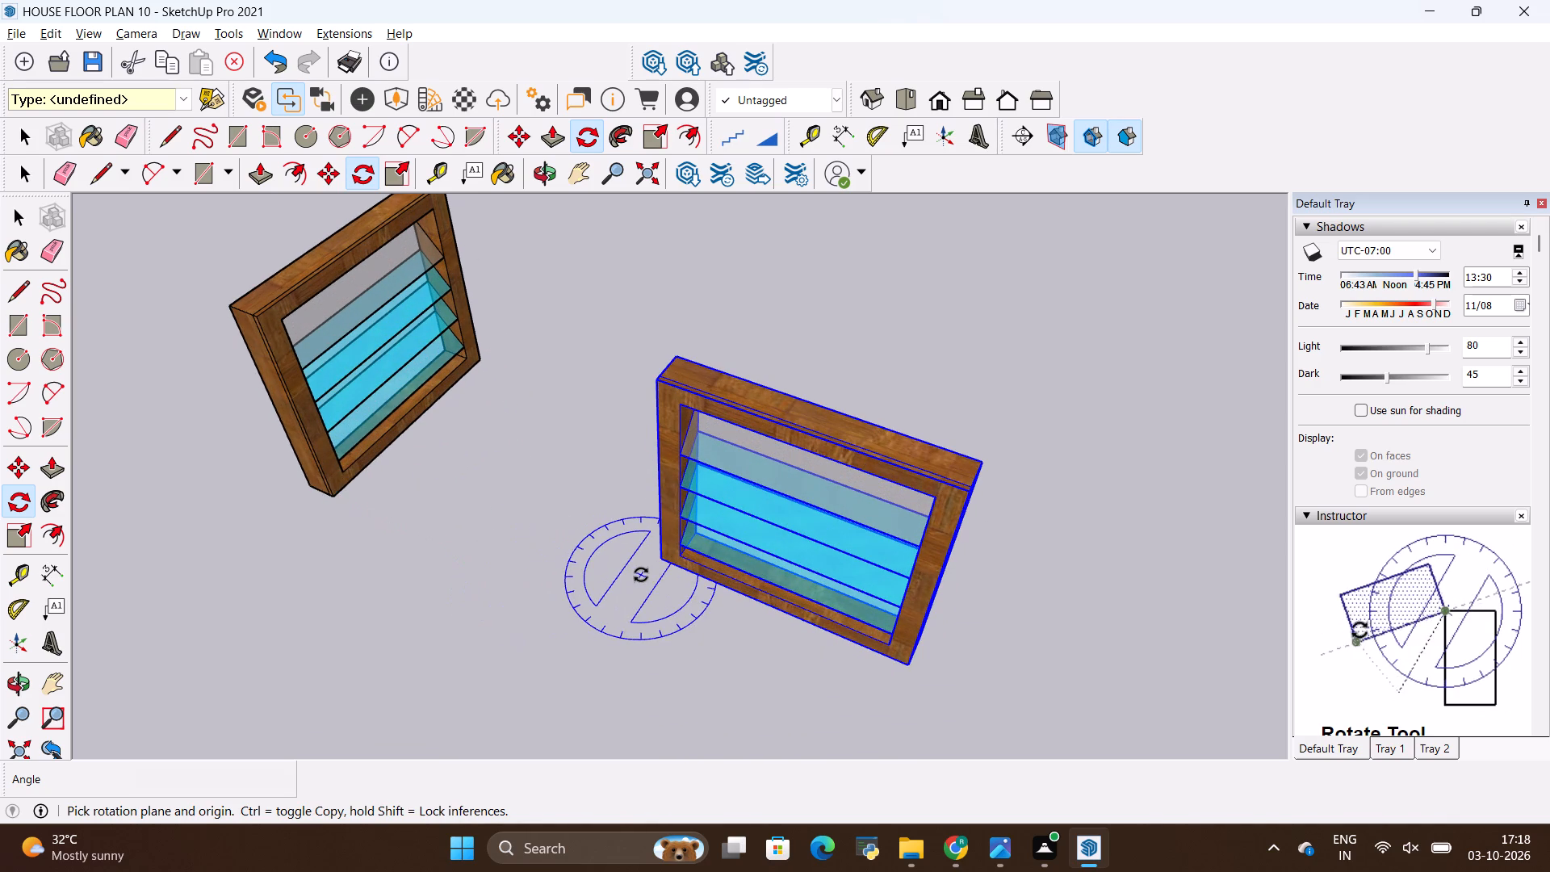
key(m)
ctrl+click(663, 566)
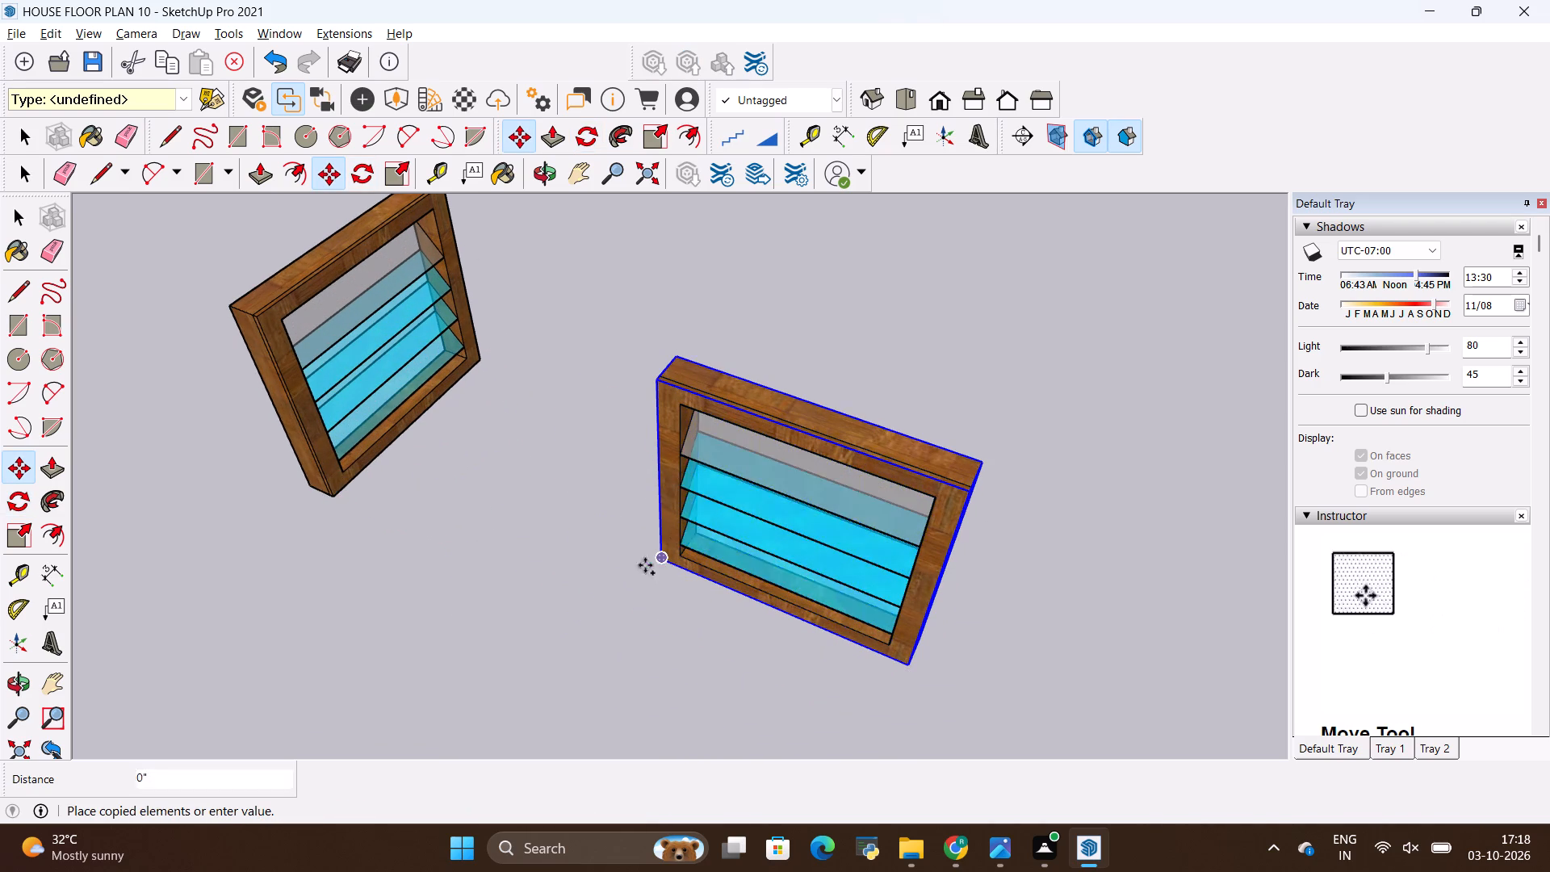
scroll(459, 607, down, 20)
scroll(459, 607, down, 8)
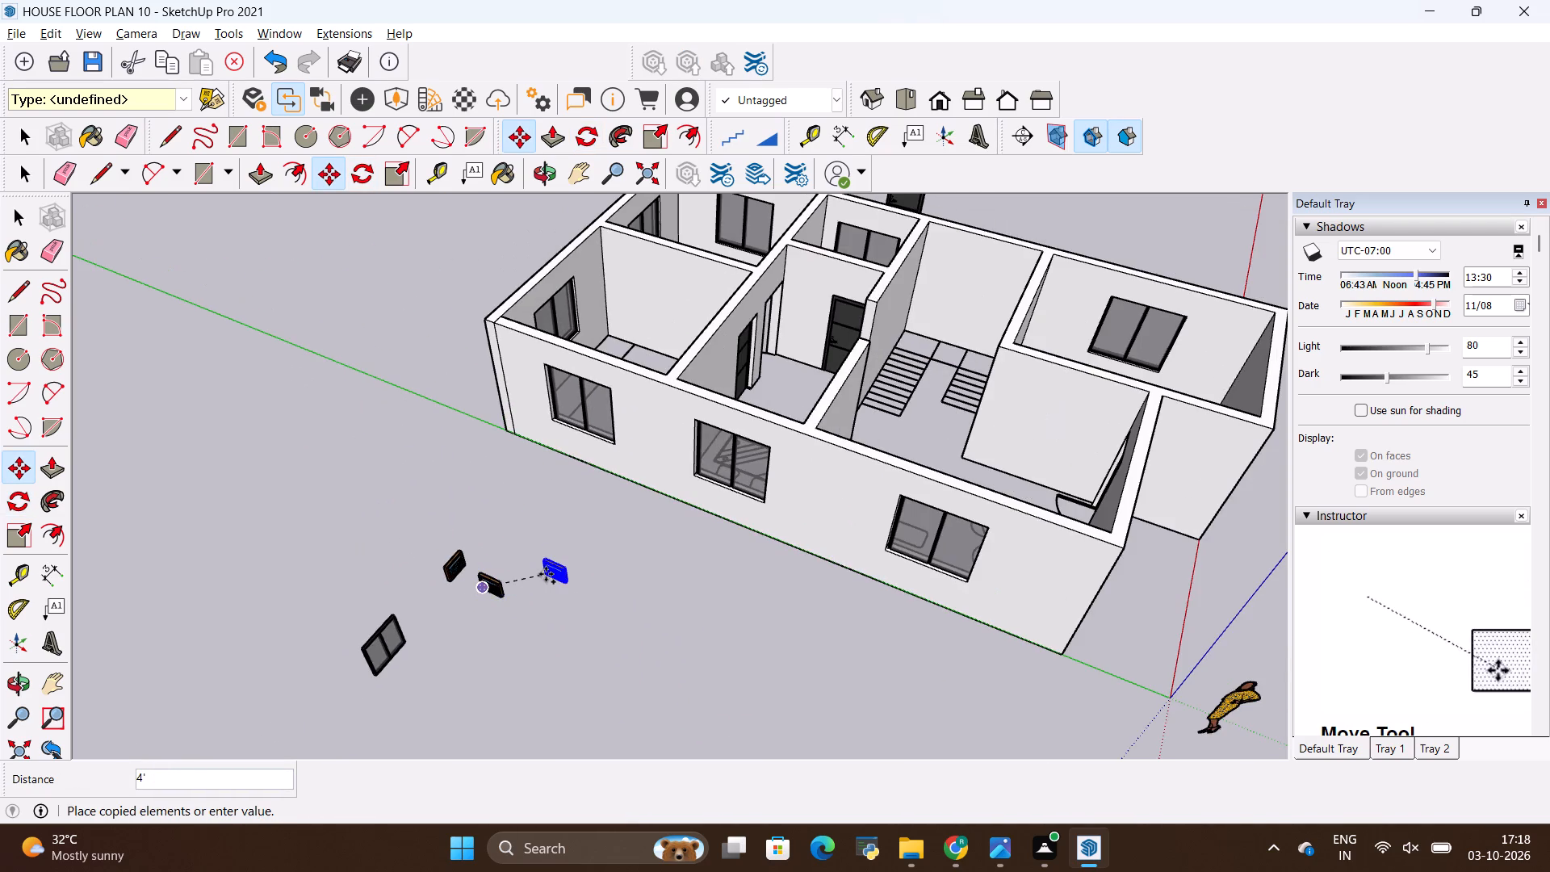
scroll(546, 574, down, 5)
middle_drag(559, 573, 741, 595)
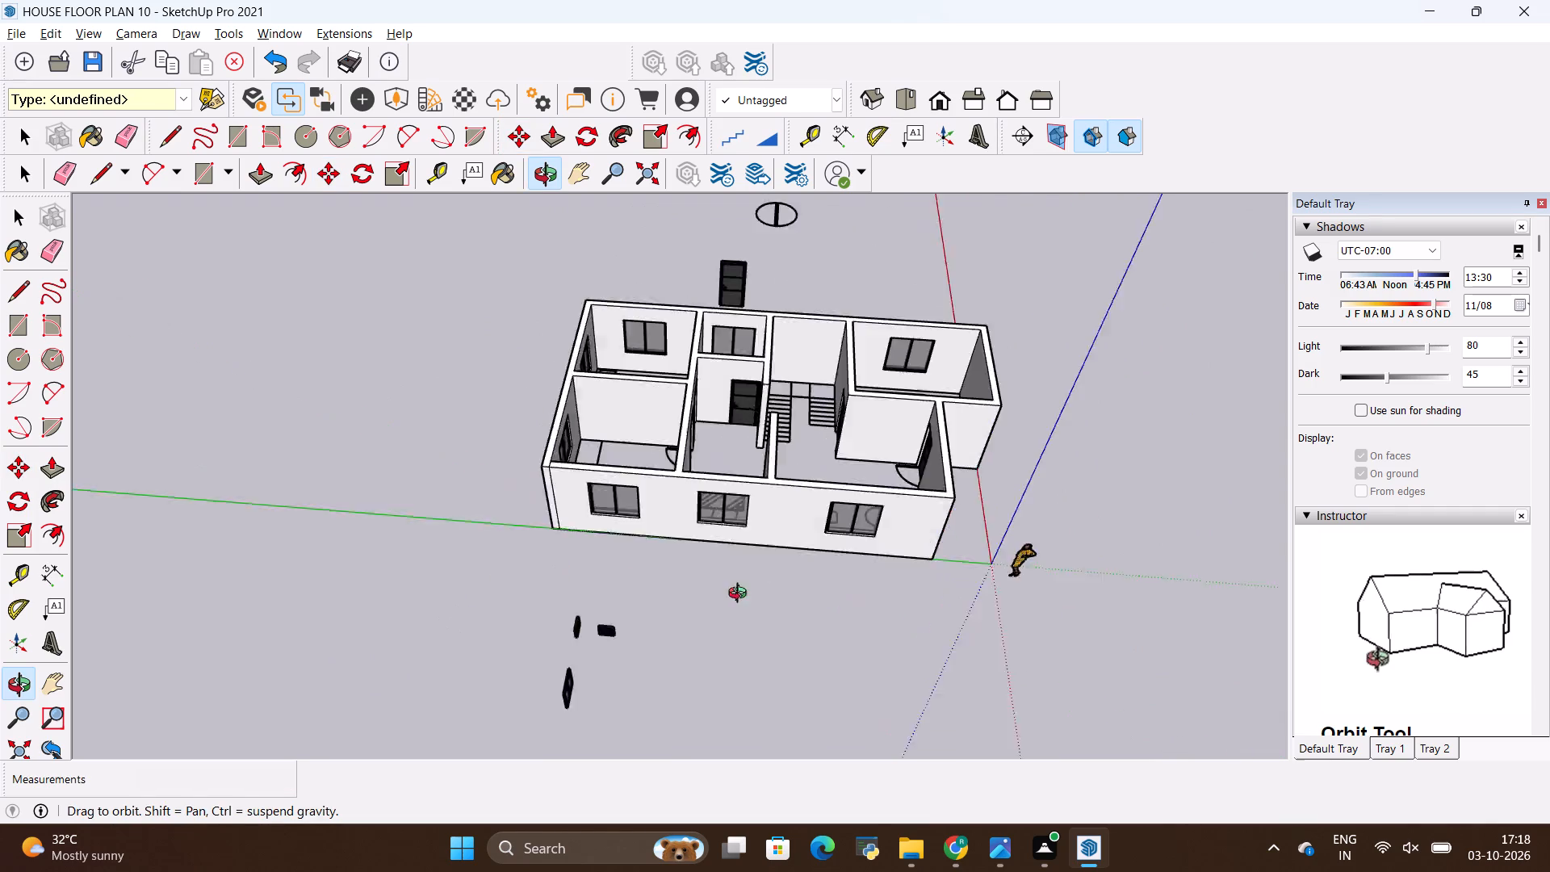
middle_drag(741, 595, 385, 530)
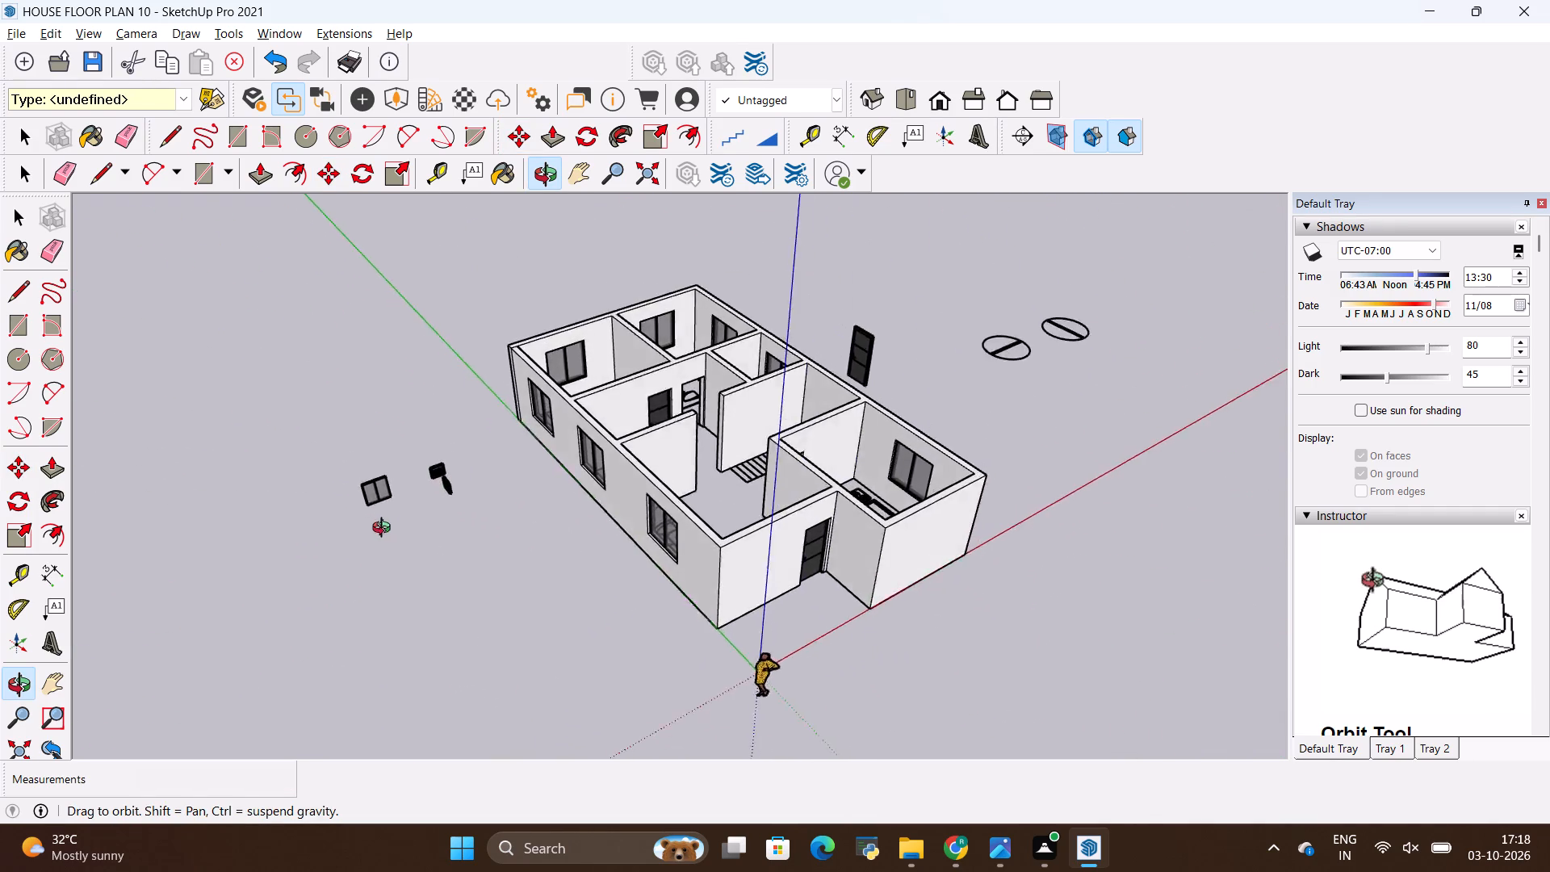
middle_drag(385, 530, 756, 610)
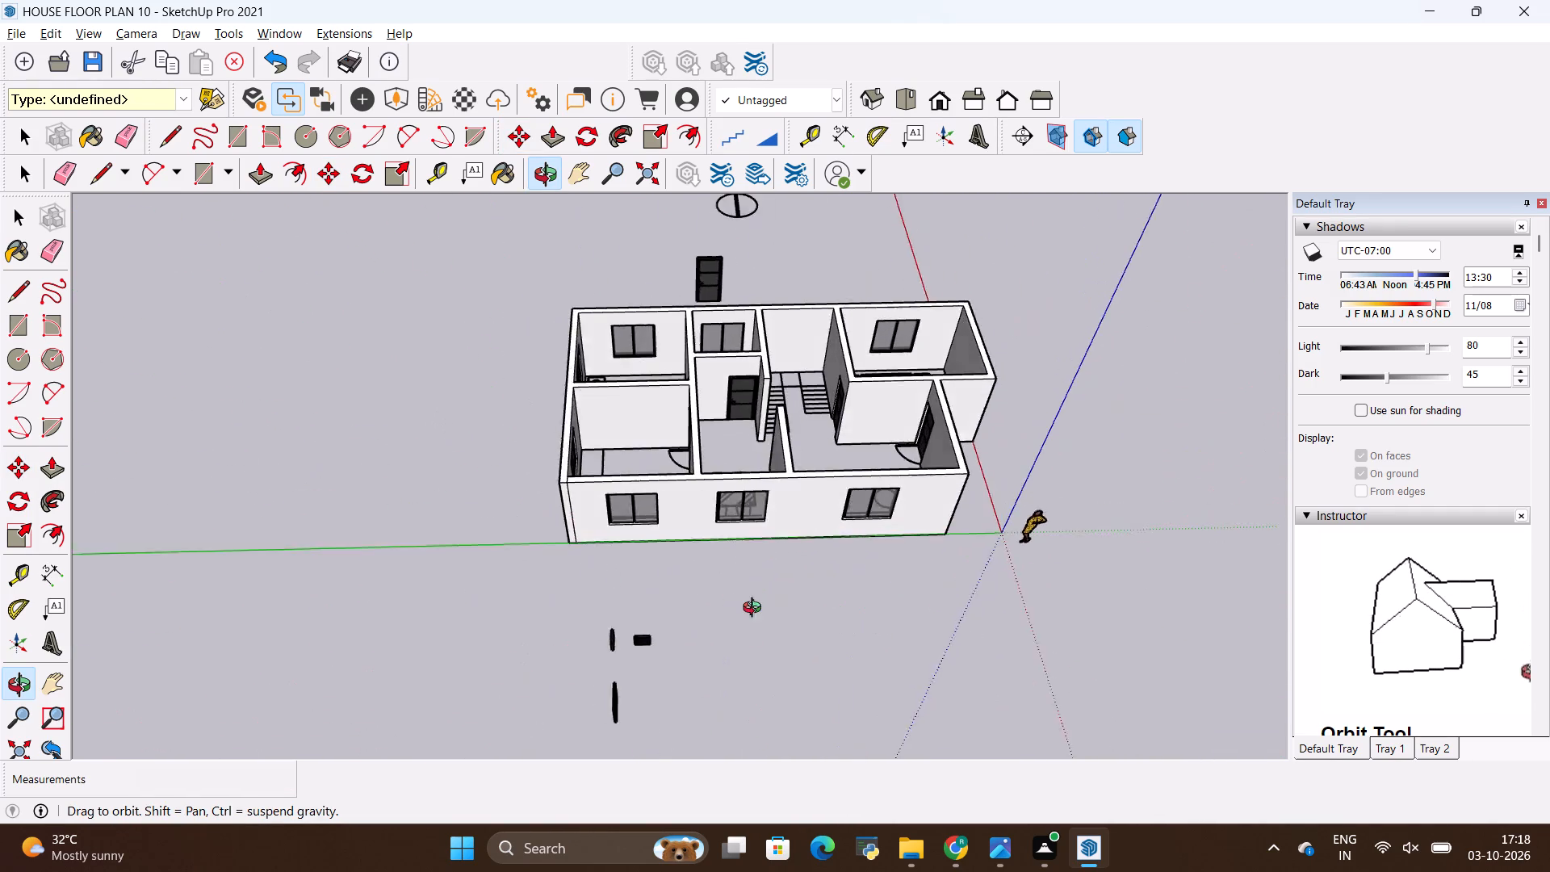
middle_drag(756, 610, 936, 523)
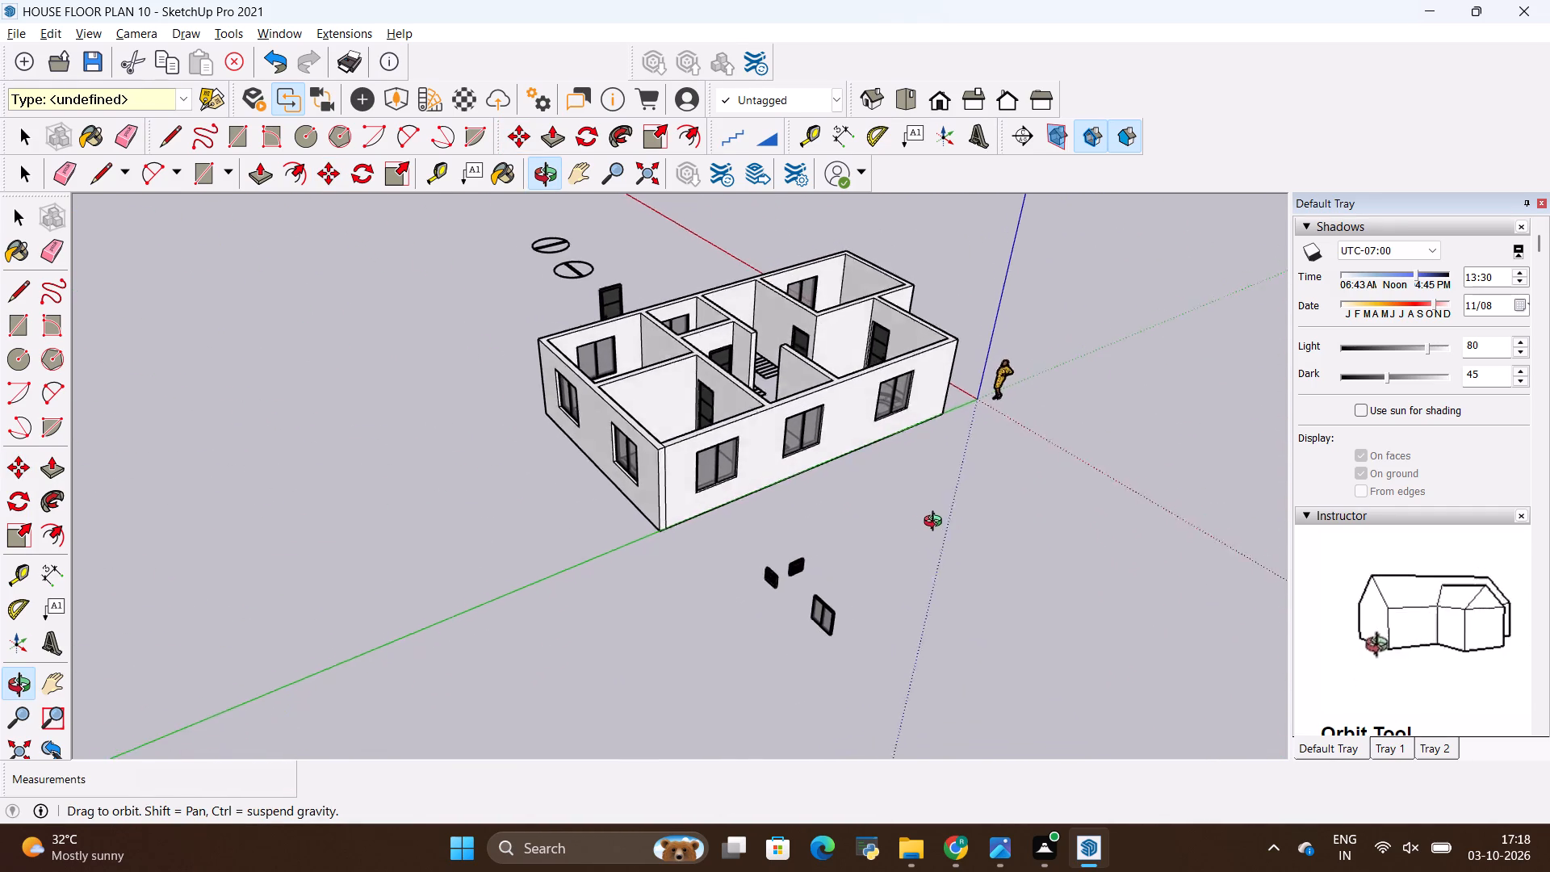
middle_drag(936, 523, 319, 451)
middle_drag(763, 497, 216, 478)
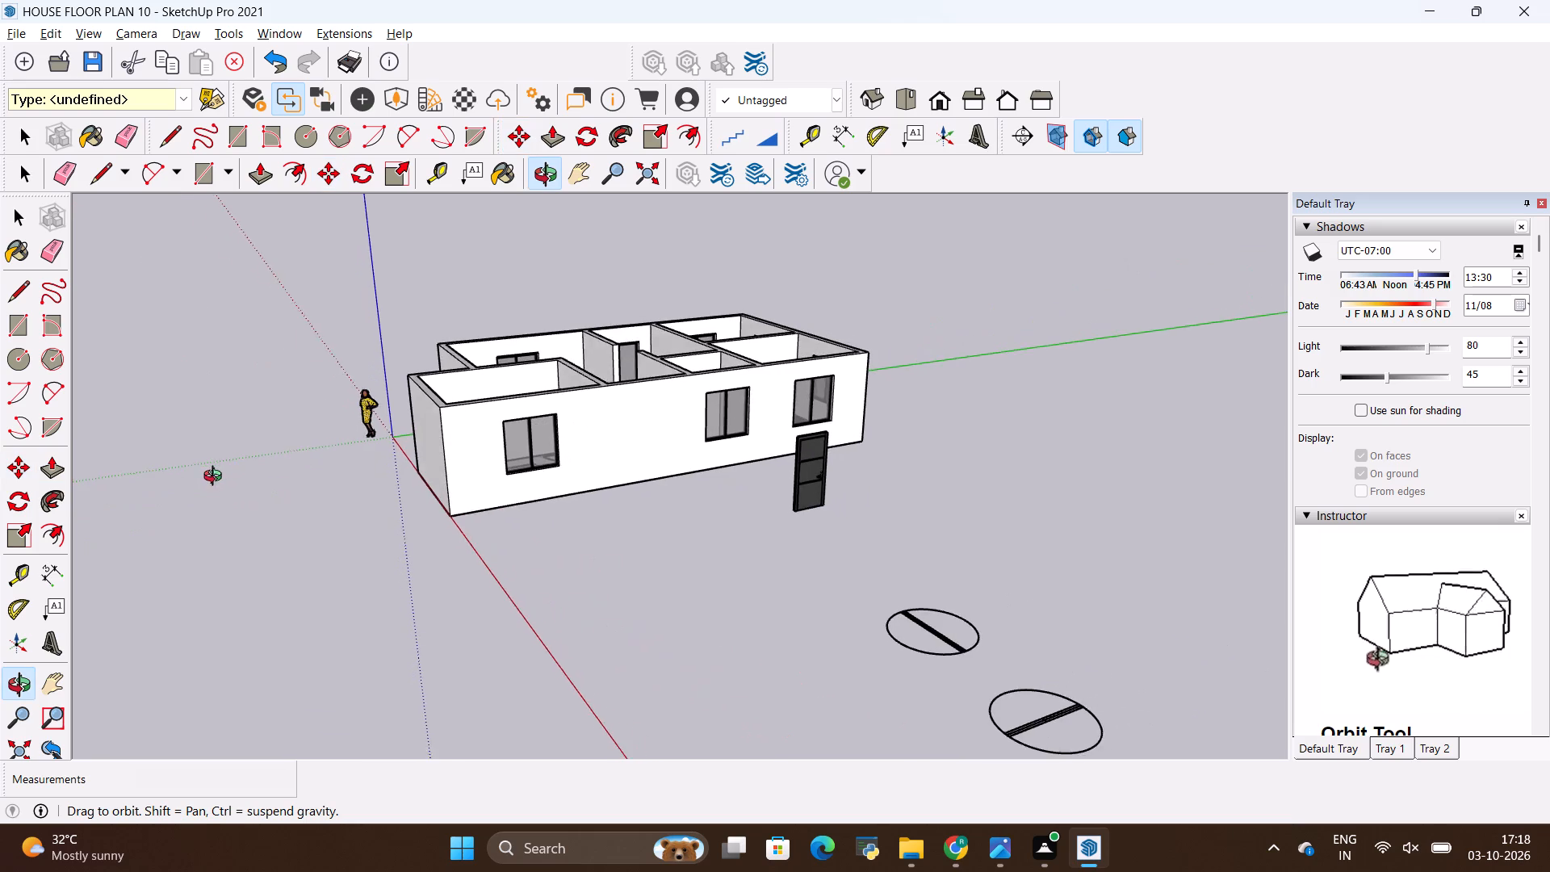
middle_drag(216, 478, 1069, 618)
Switch to the reference floor plan image and examine the toilet and its outer wall opening.
key(alt+Tab)
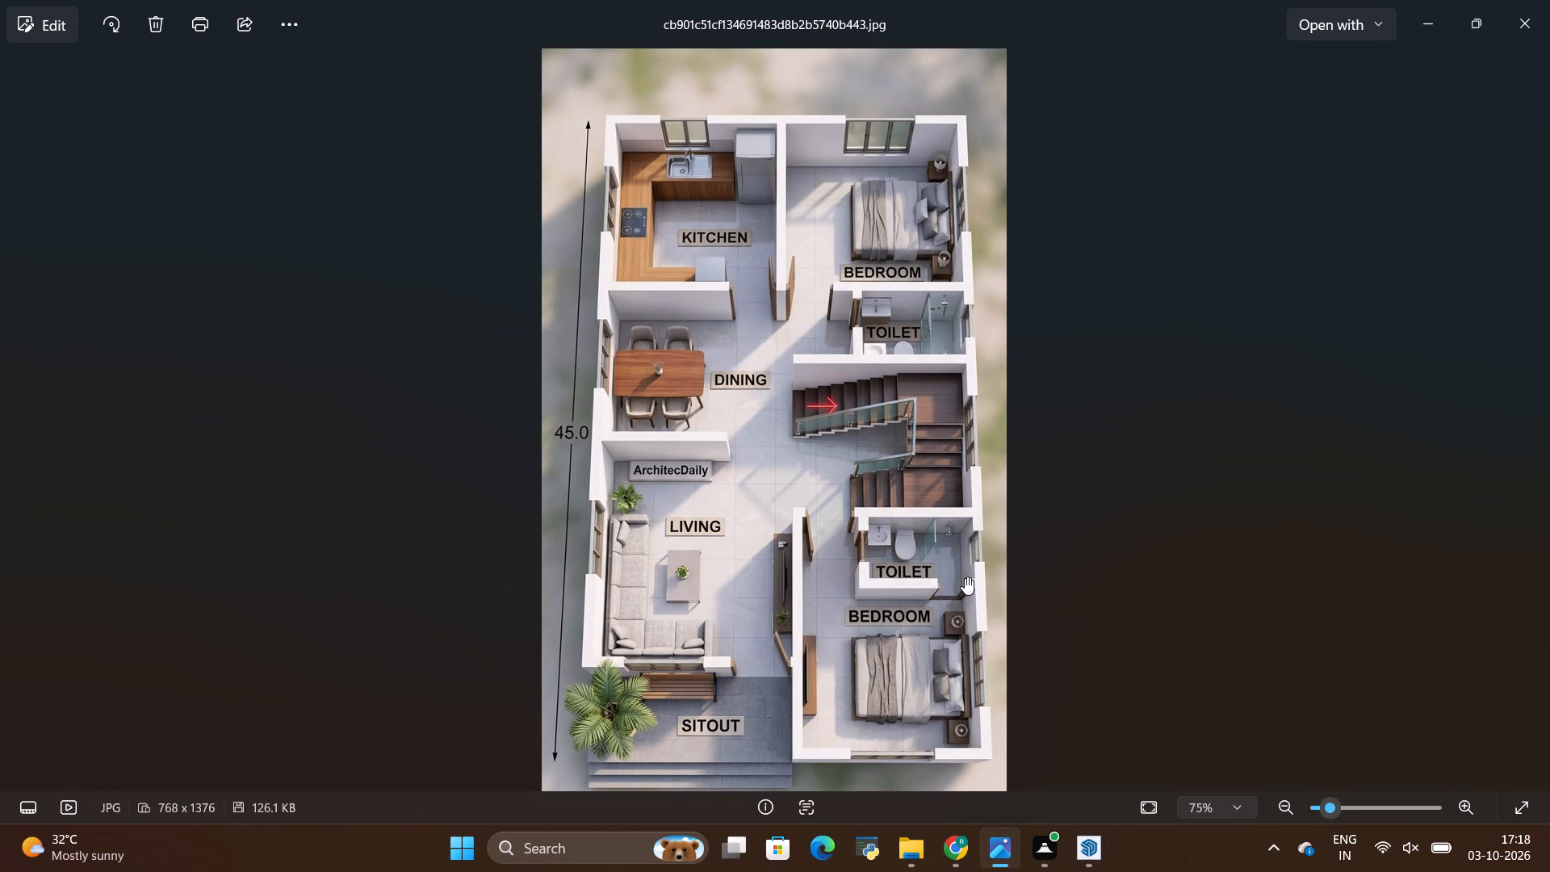
scroll(966, 577, up, 9)
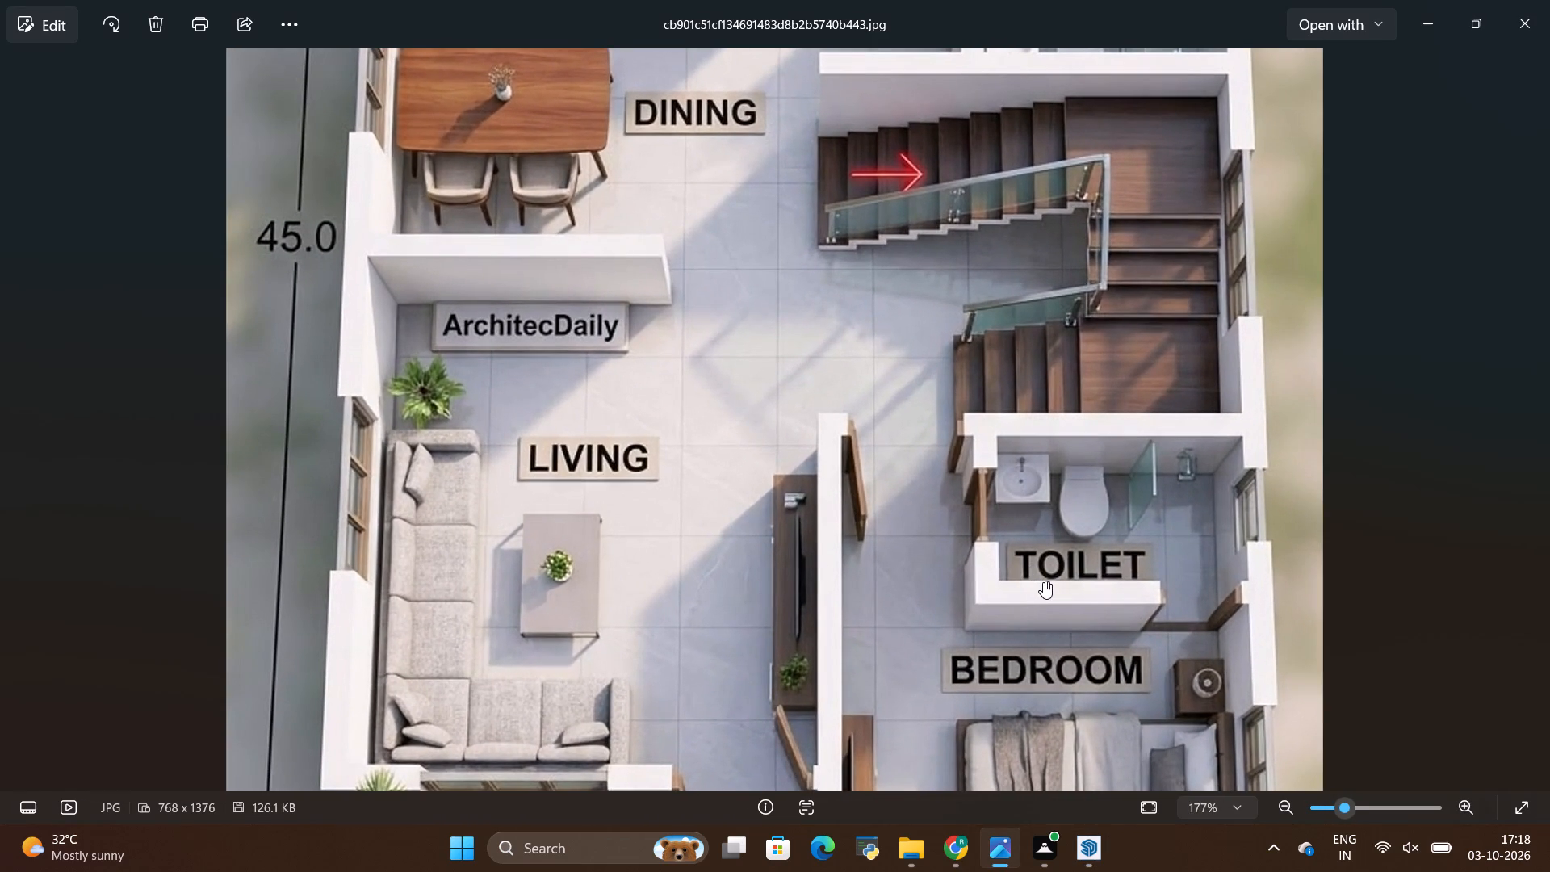
key(alt+Tab)
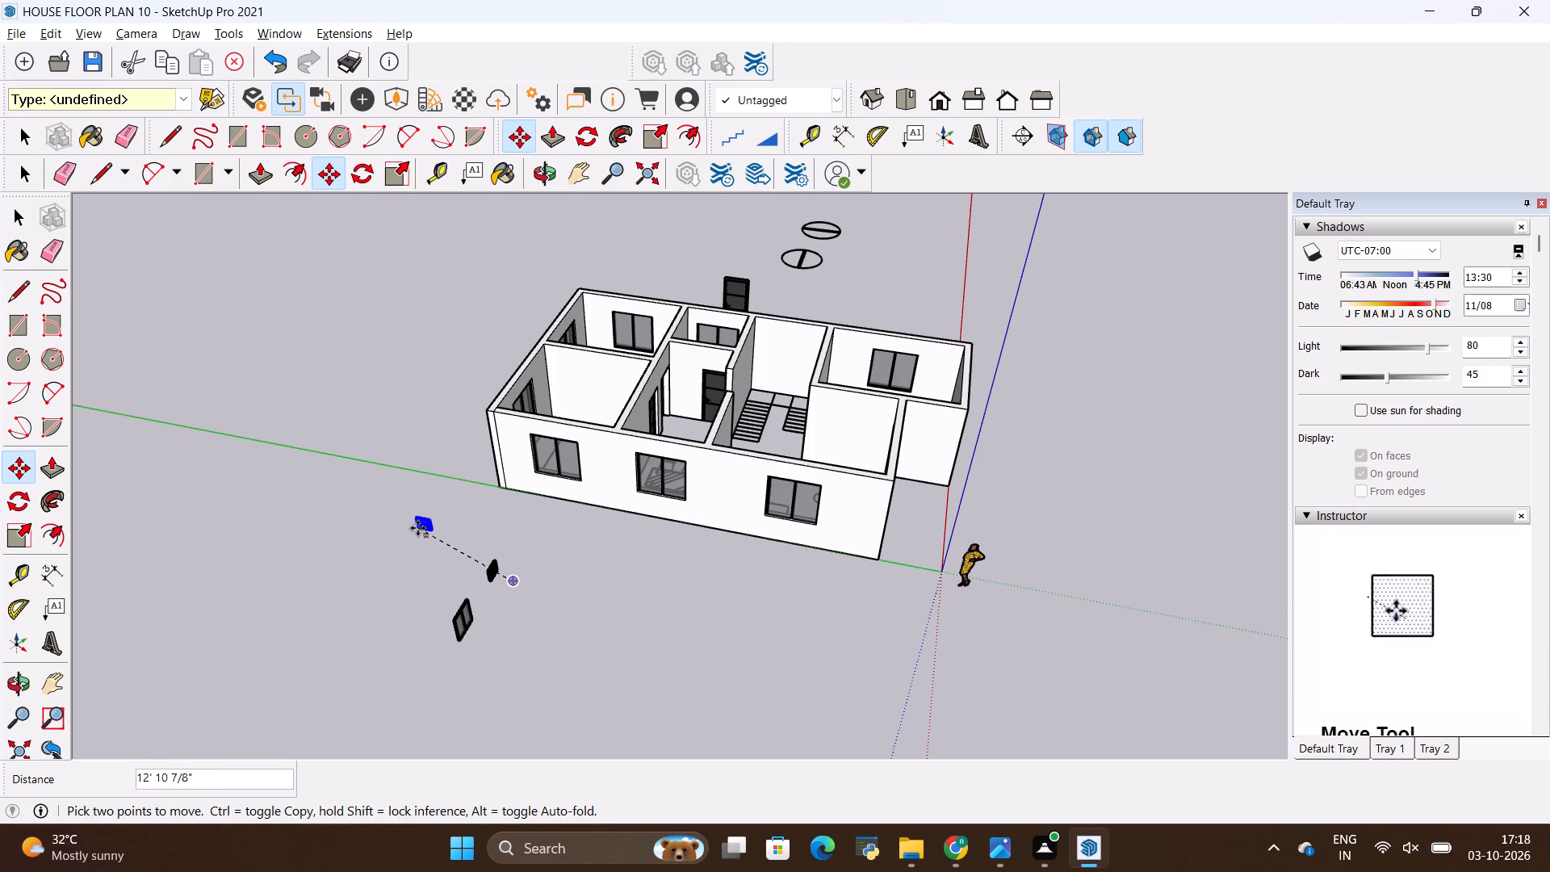
key(Escape)
Erase the window from the exterior wall of the toilet between the rear bedroom and the staircase.
scroll(711, 304, up, 4)
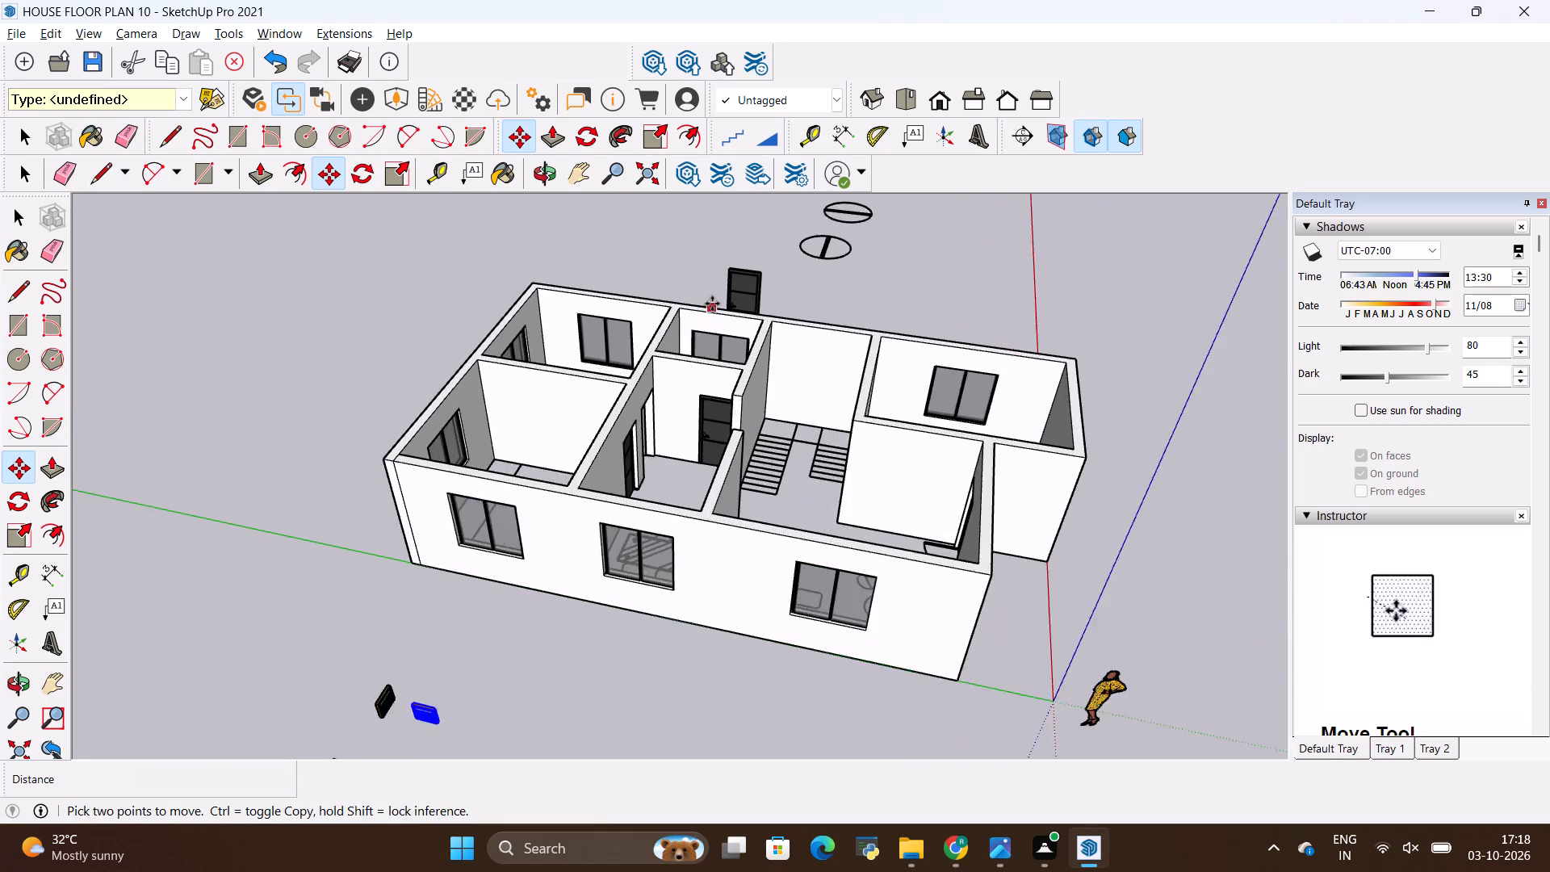
scroll(712, 304, up, 7)
middle_drag(735, 395, 630, 553)
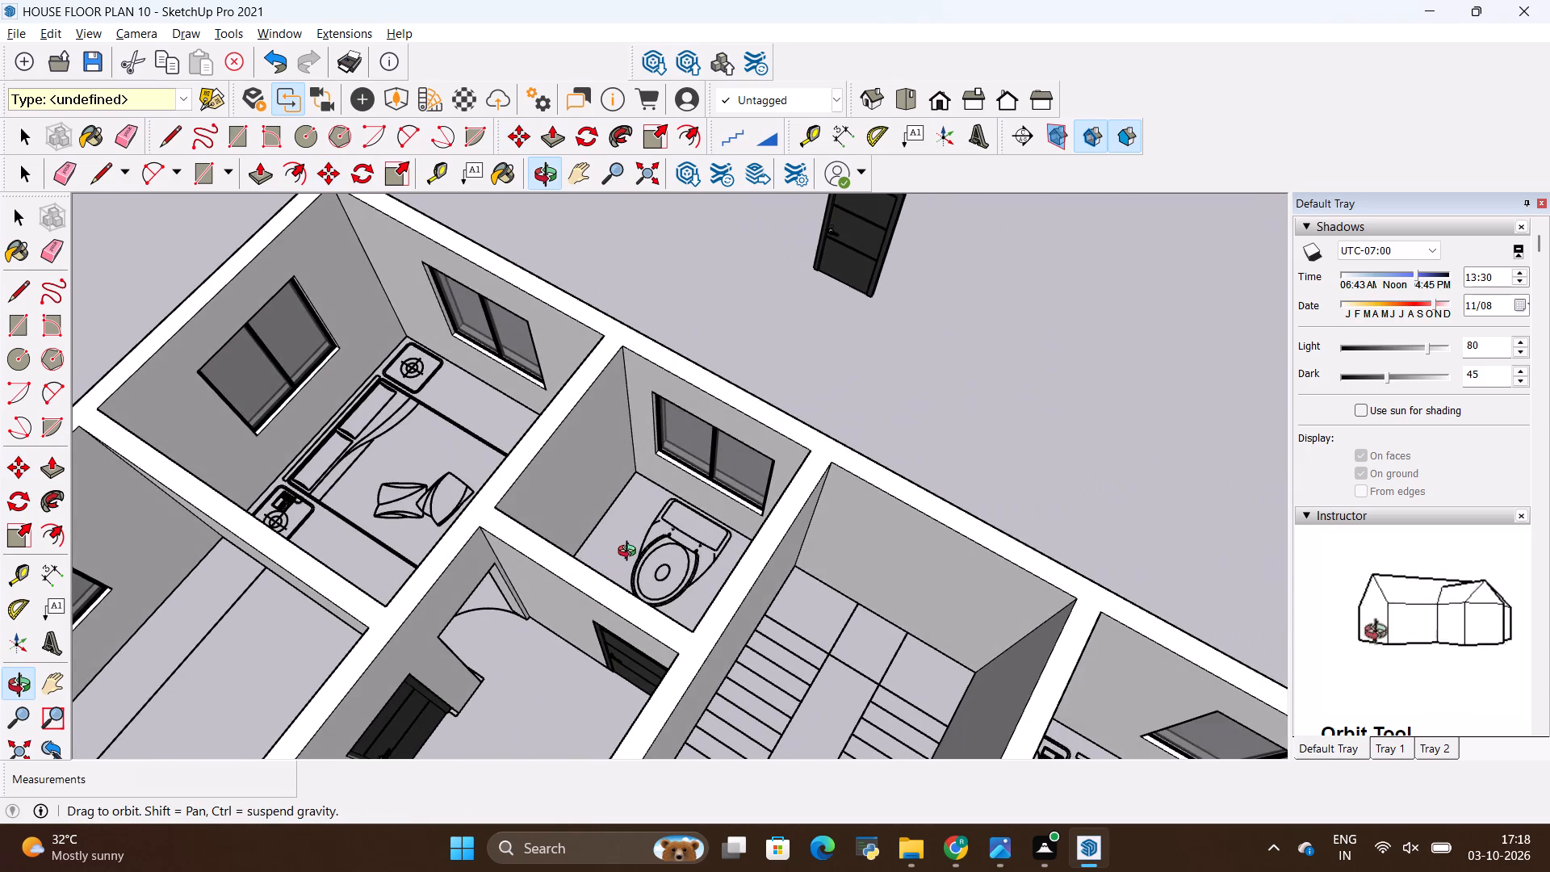
middle_drag(630, 553, 252, 544)
middle_drag(846, 562, 491, 472)
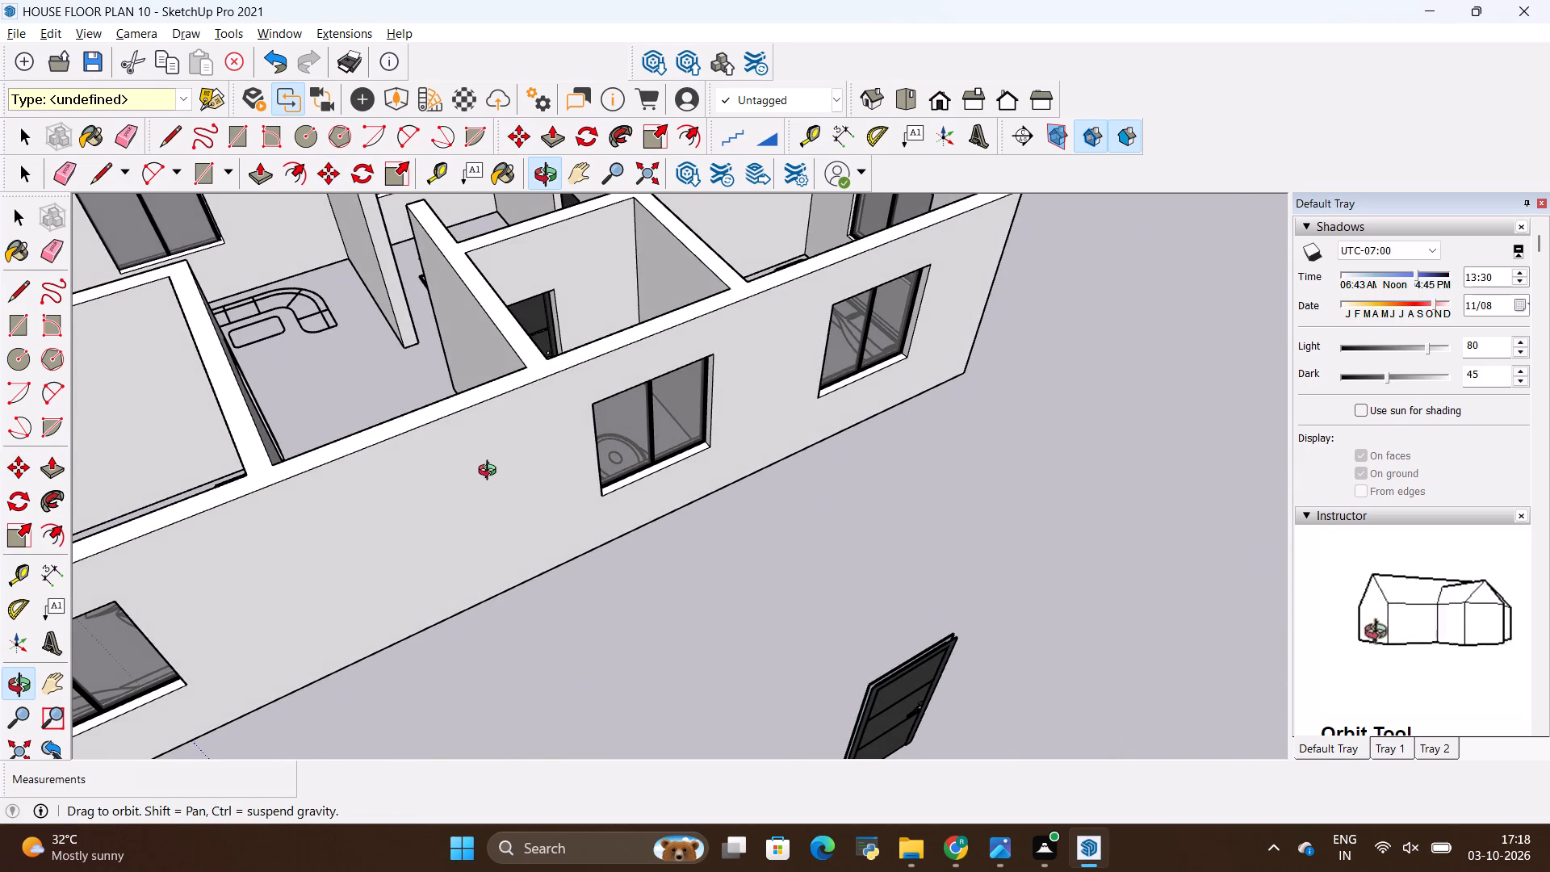
middle_drag(491, 472, 1106, 597)
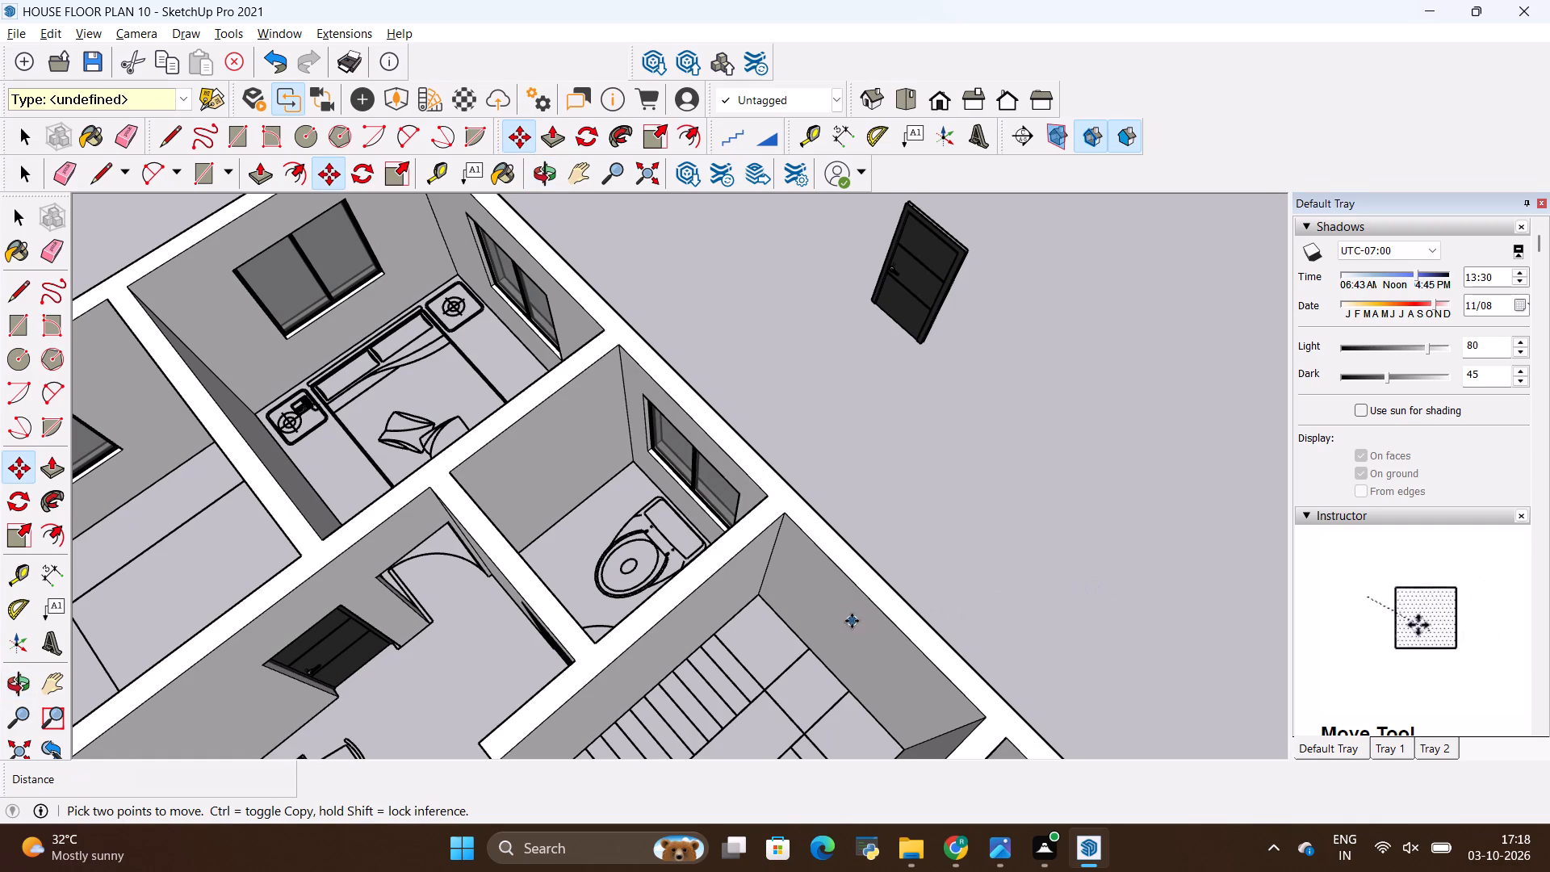
middle_drag(850, 621, 1019, 486)
scroll(780, 503, up, 1)
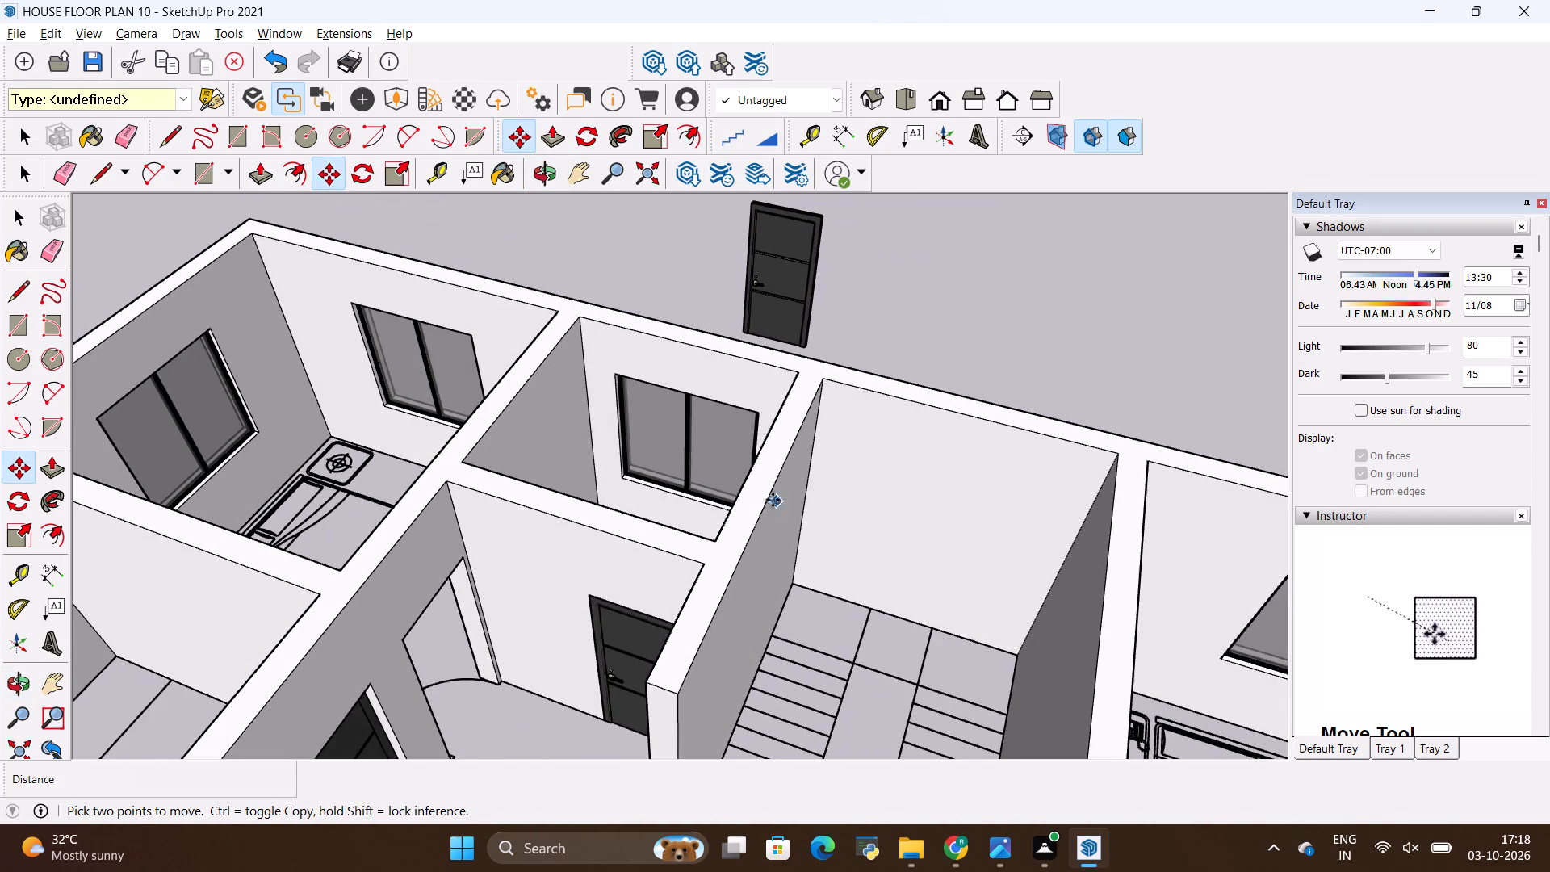
scroll(741, 462, up, 7)
scroll(669, 455, up, 2)
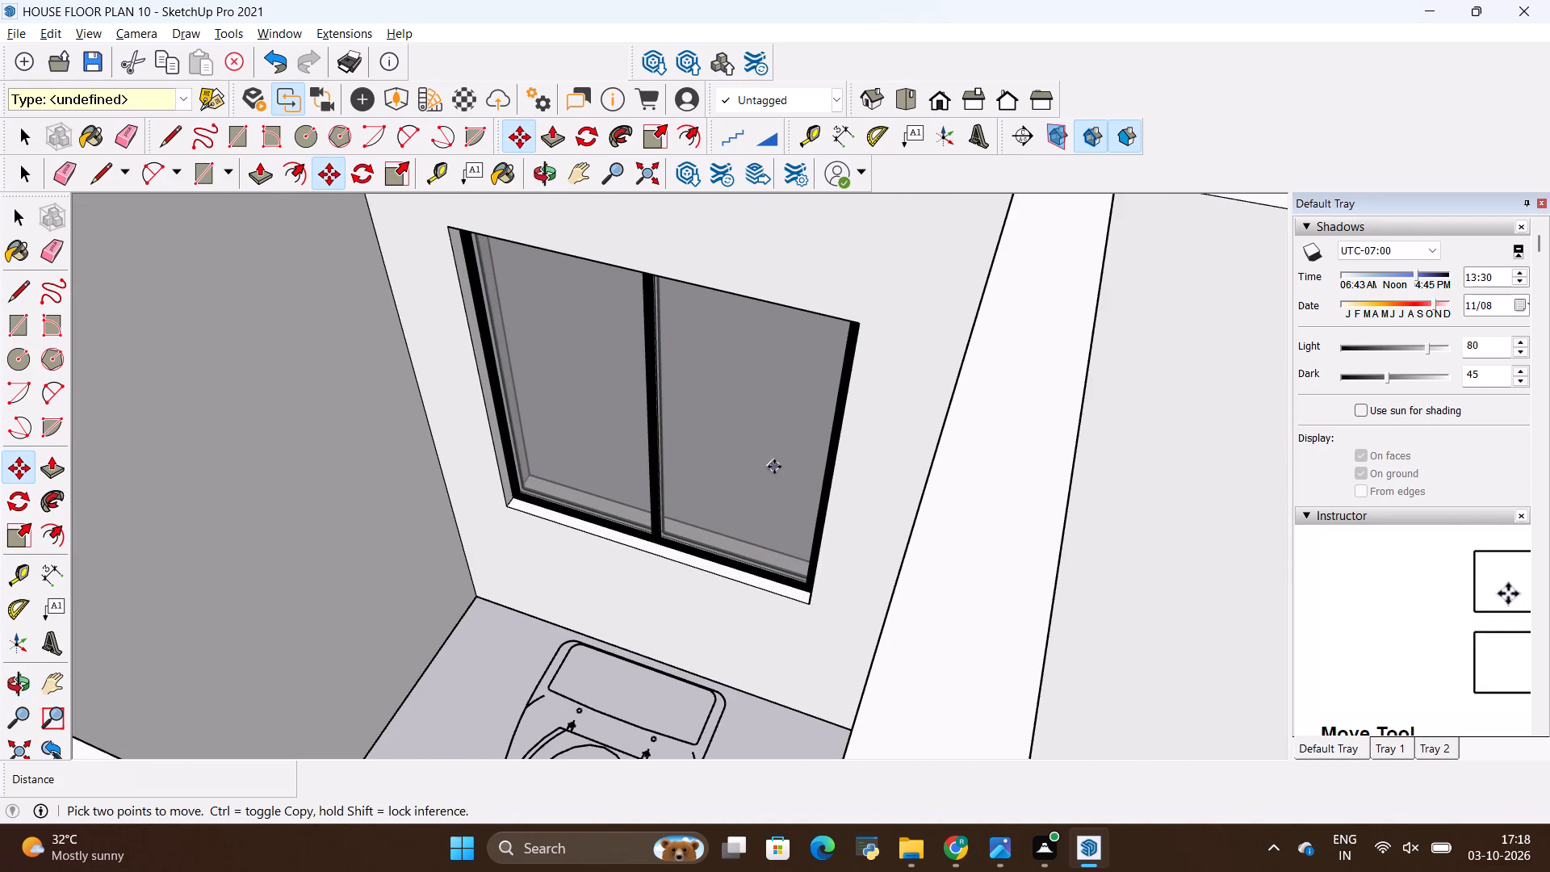
middle_drag(852, 464, 454, 498)
middle_drag(890, 502, 603, 478)
scroll(915, 575, down, 5)
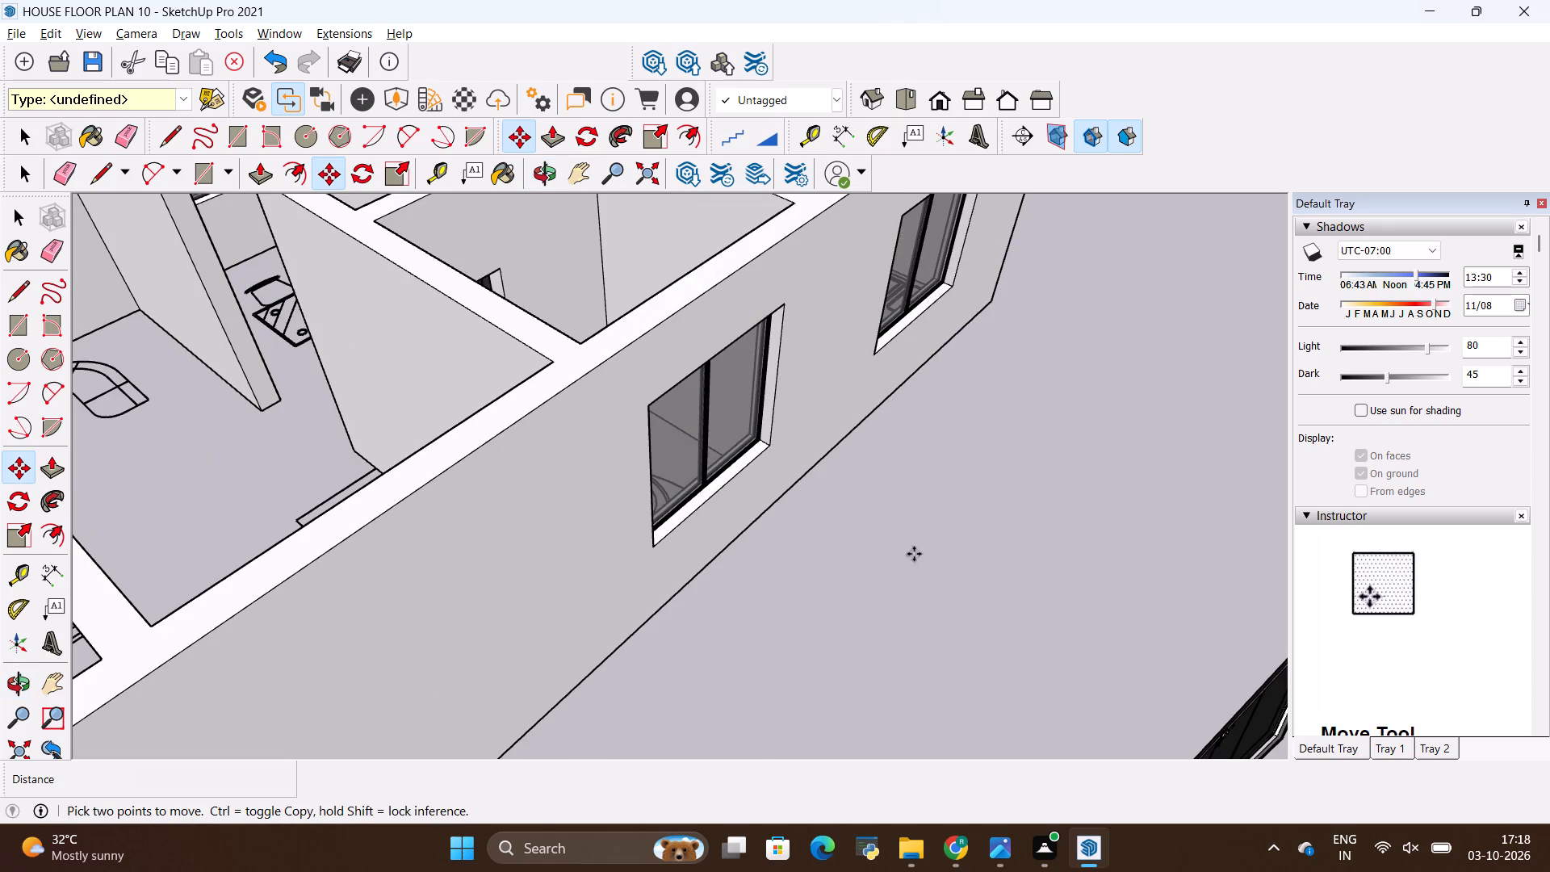
key(space)
click(711, 443)
right_click(712, 442)
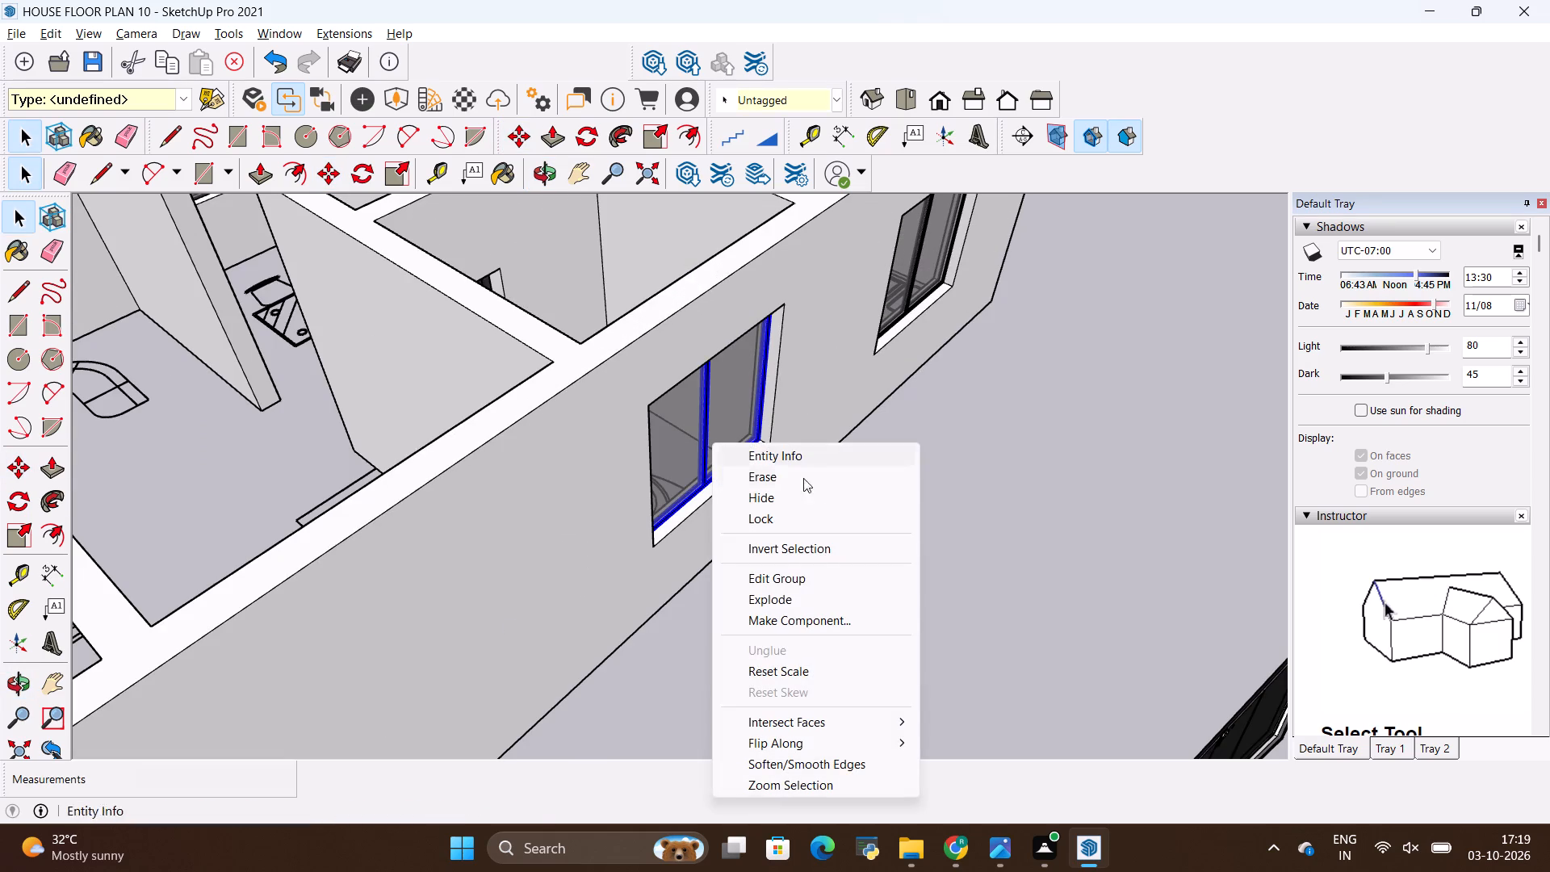
click(820, 480)
Narrow the emptied toilet window opening by pushing its side face 3' inward with Push/Pull.
middle_drag(901, 539, 734, 400)
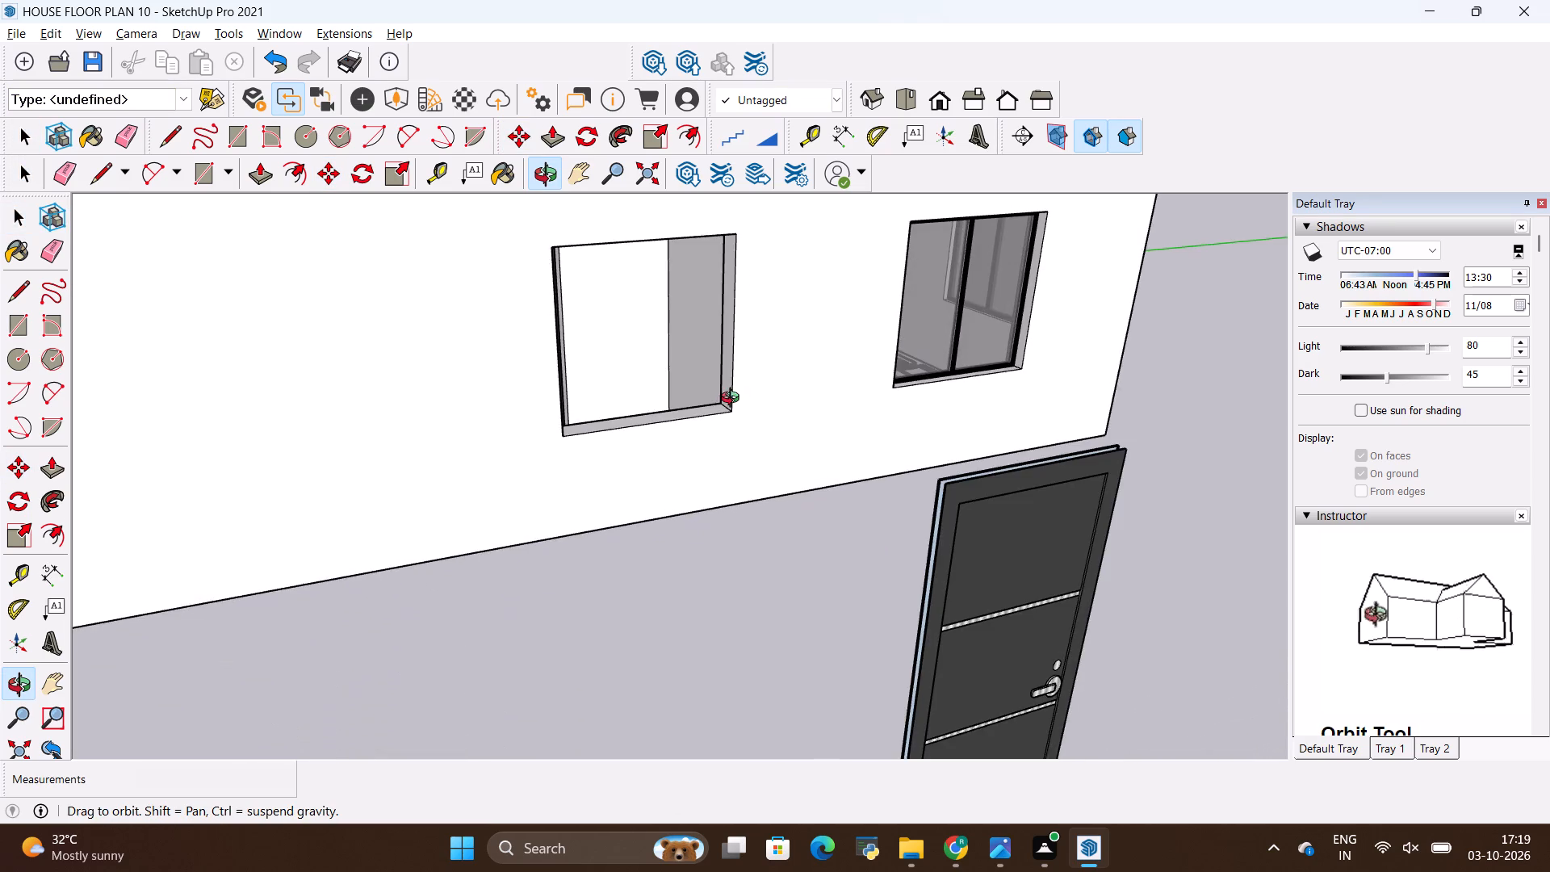
middle_drag(734, 400, 851, 513)
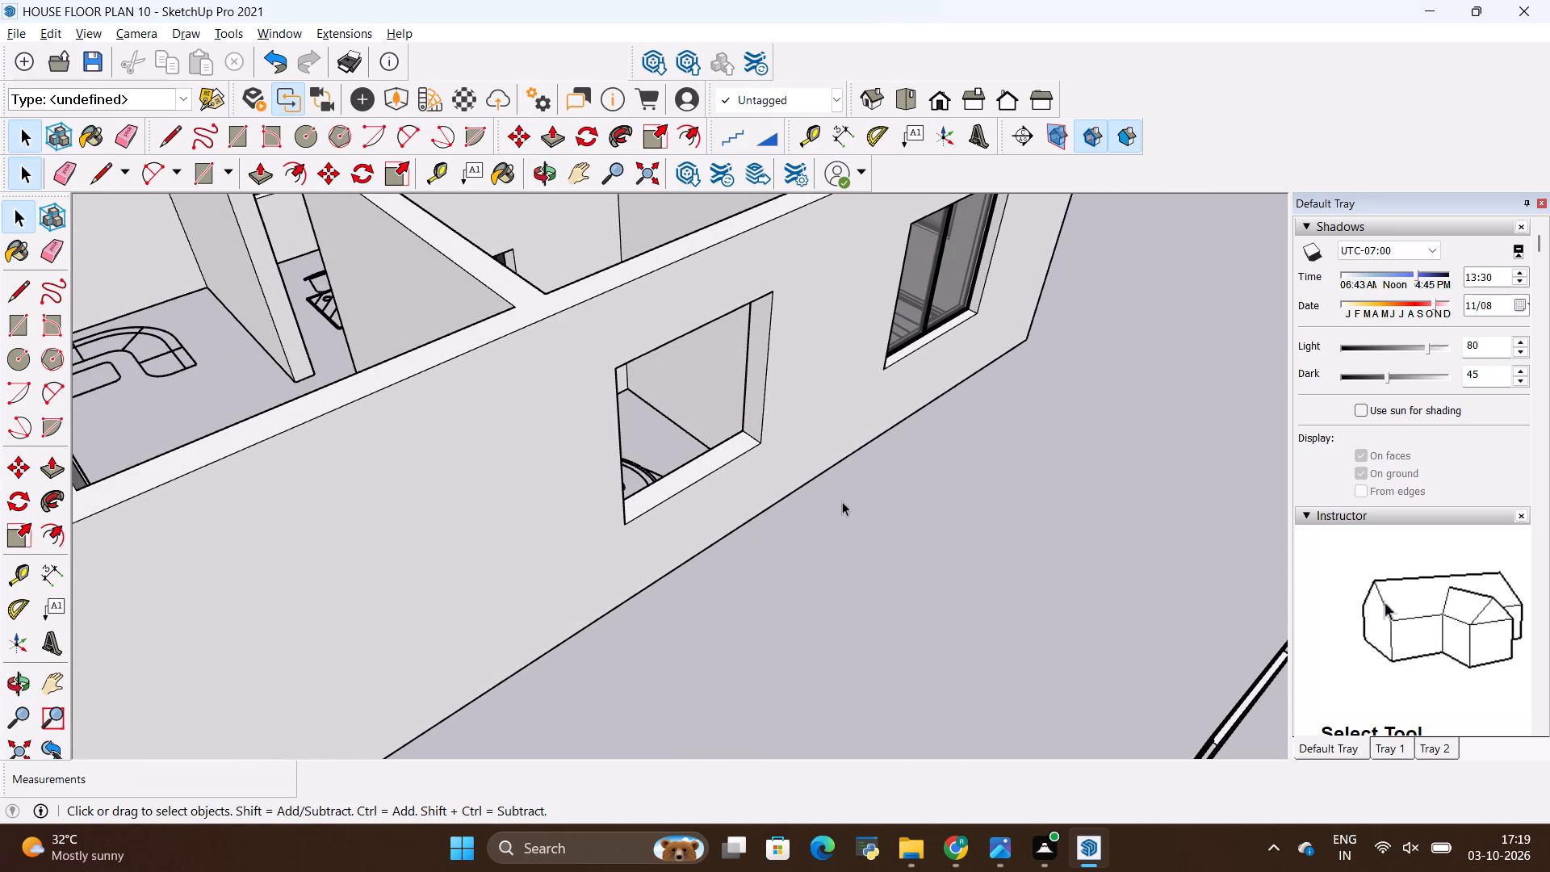
key(p)
click(755, 400)
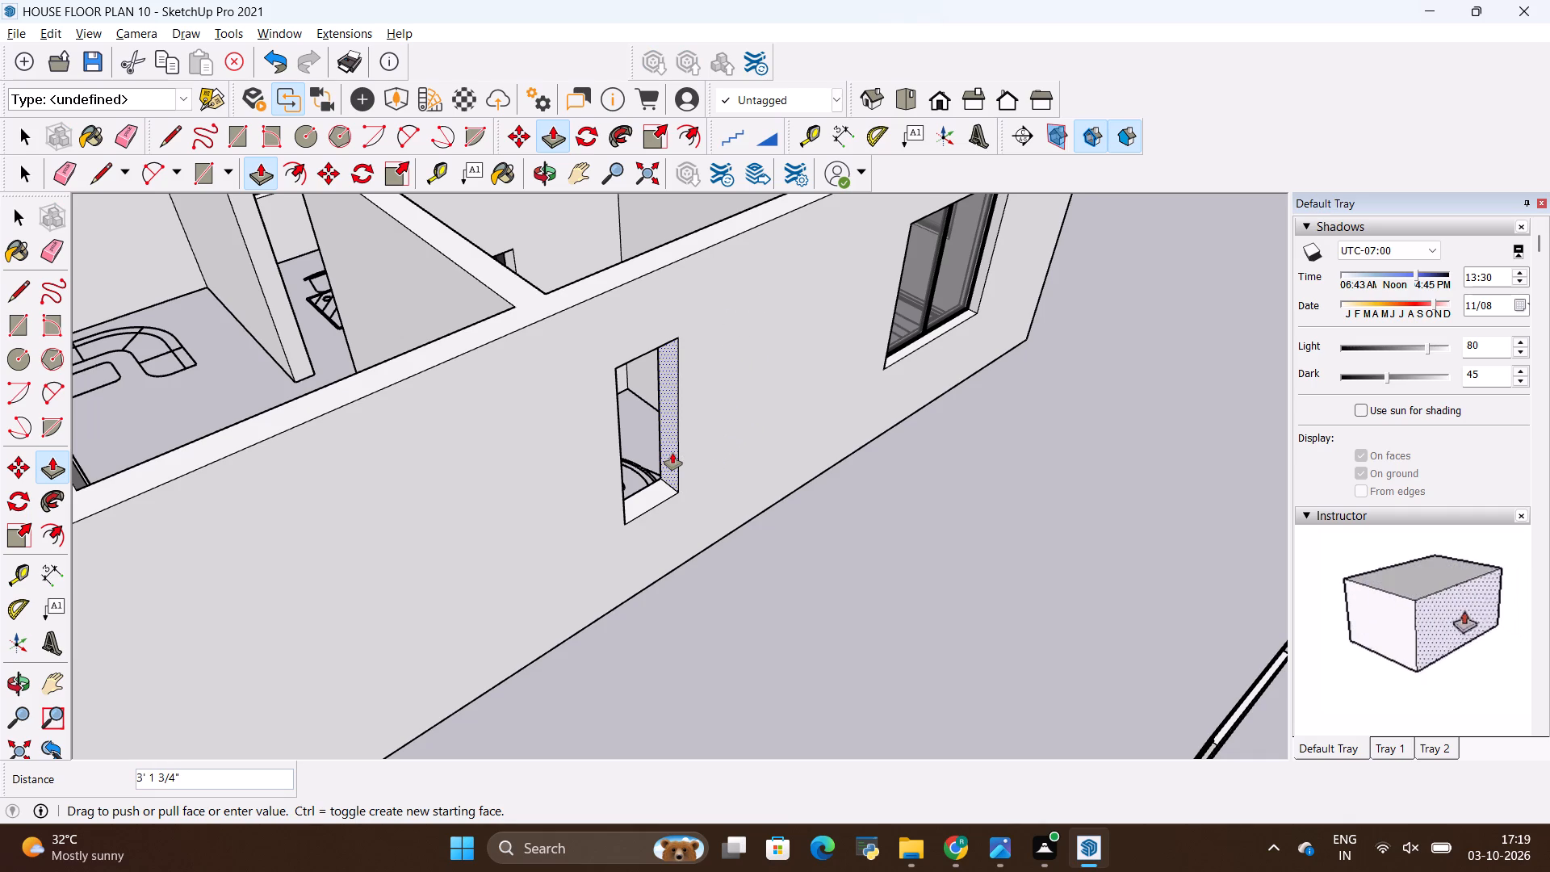
key(BackSpace)
text(3')
key(Return)
Shorten the toilet opening by pulling its sill face up 3' with Push/Pull.
middle_drag(727, 484, 714, 476)
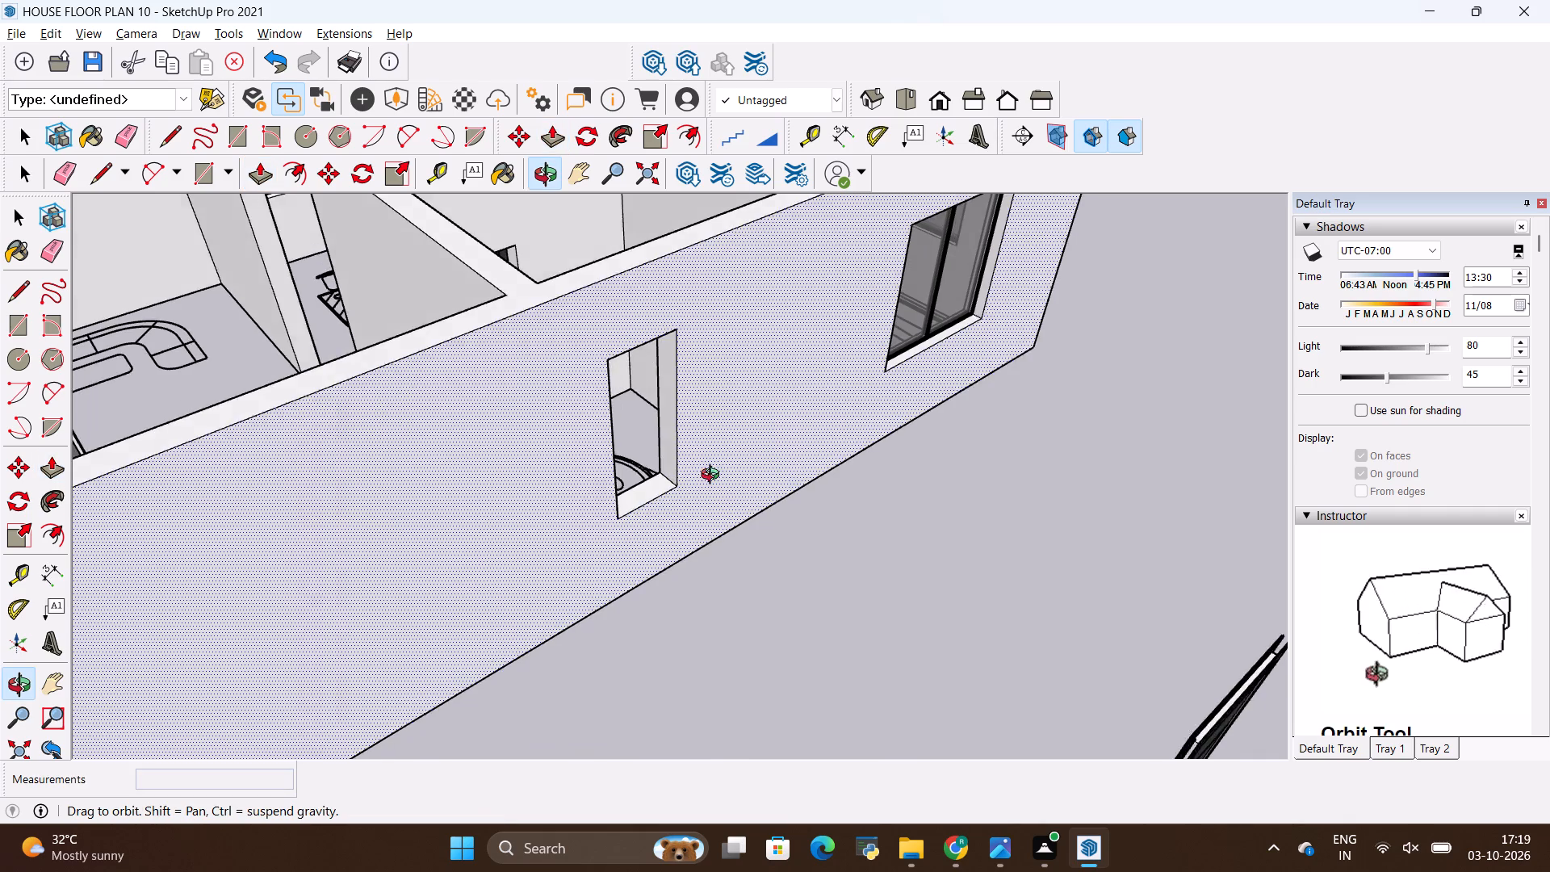
middle_drag(714, 476, 660, 520)
click(630, 507)
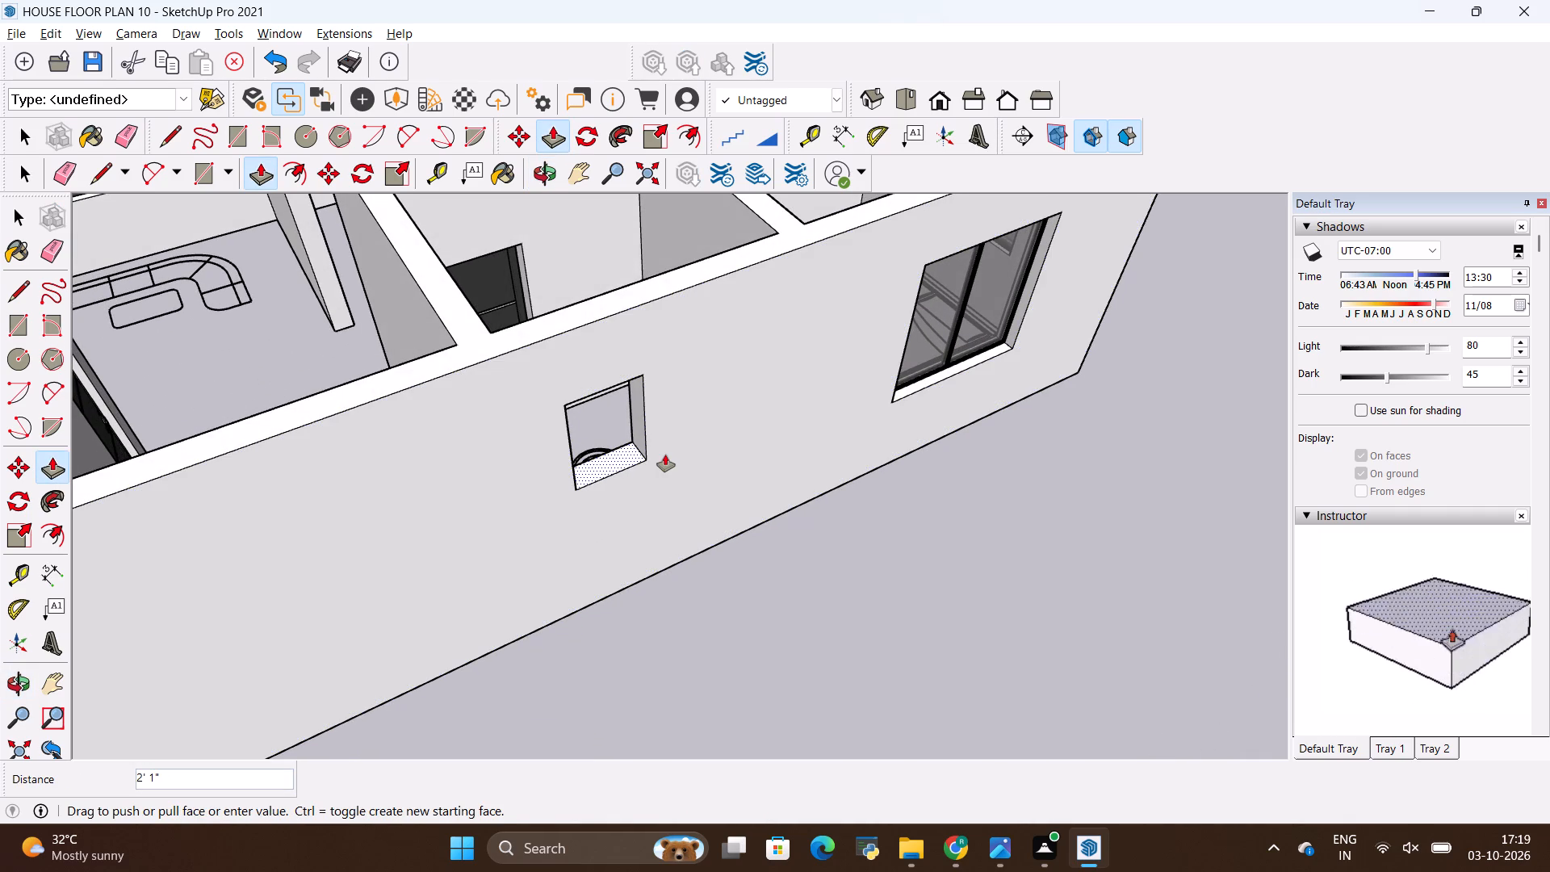
key(BackSpace)
text(3')
key(Return)
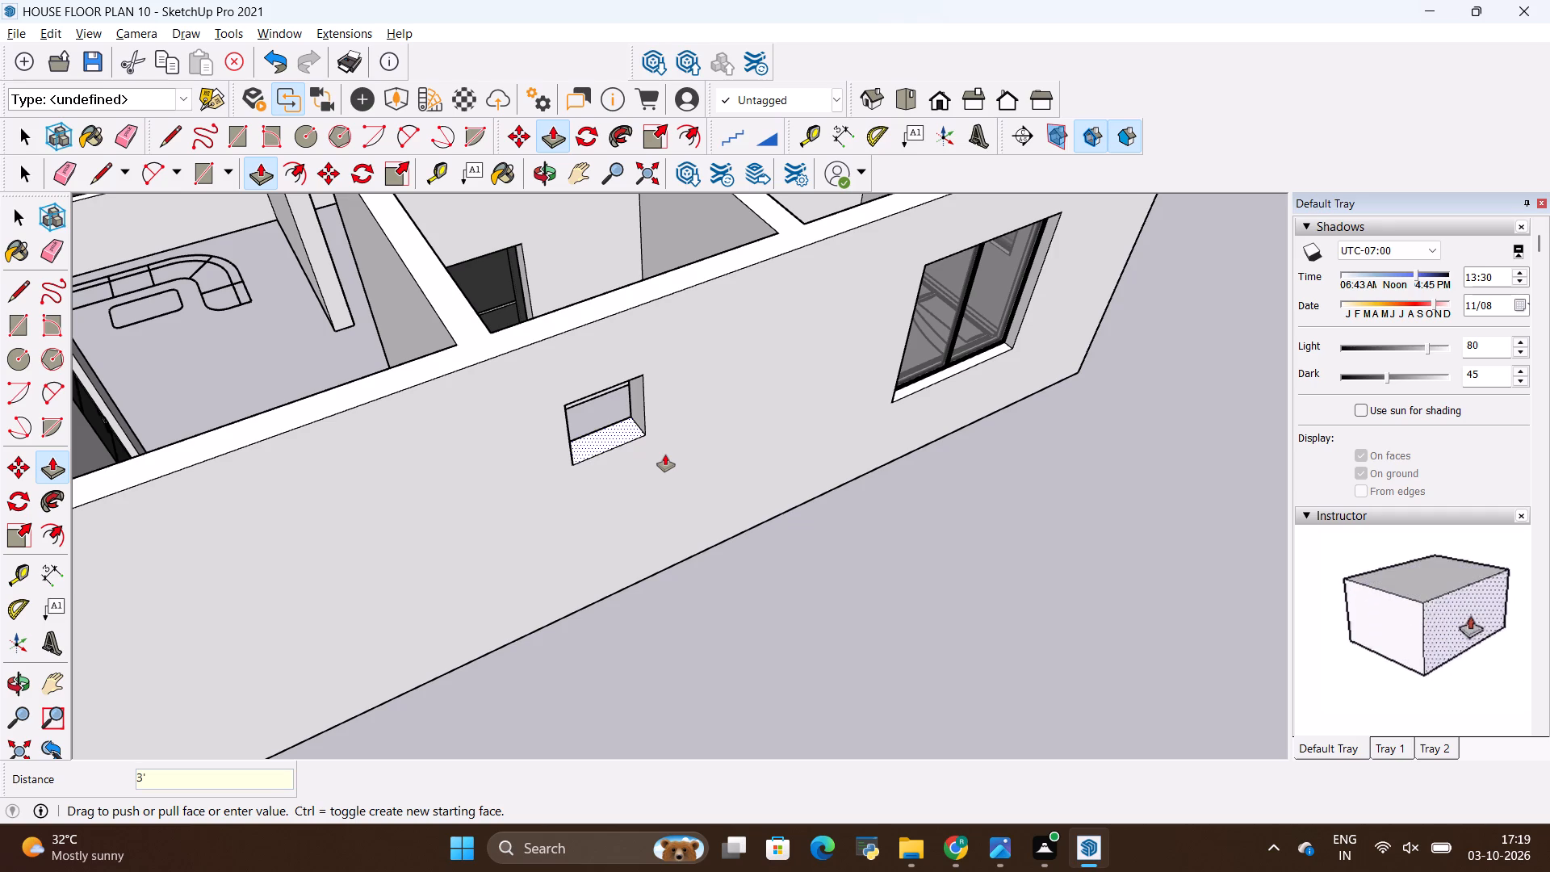
Move the rotated ventilator by its top corner into the toilet wall opening, snapping it to the opening's upper corner.
scroll(694, 485, down, 7)
middle_drag(673, 487, 560, 264)
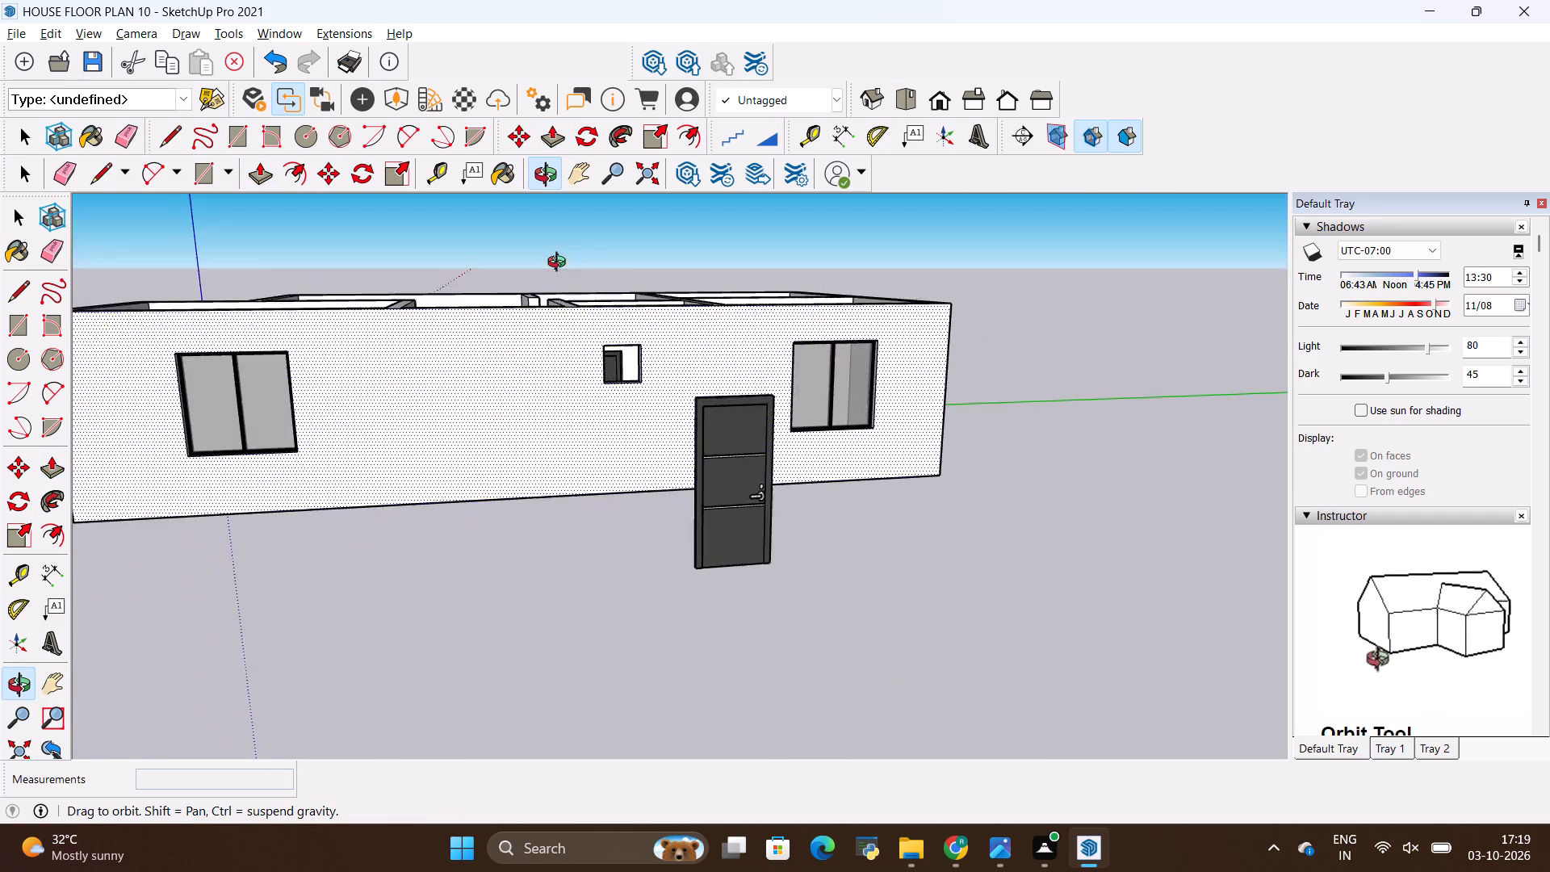
middle_drag(560, 264, 1007, 547)
scroll(989, 526, down, 4)
scroll(342, 430, up, 1)
middle_drag(342, 431, 592, 596)
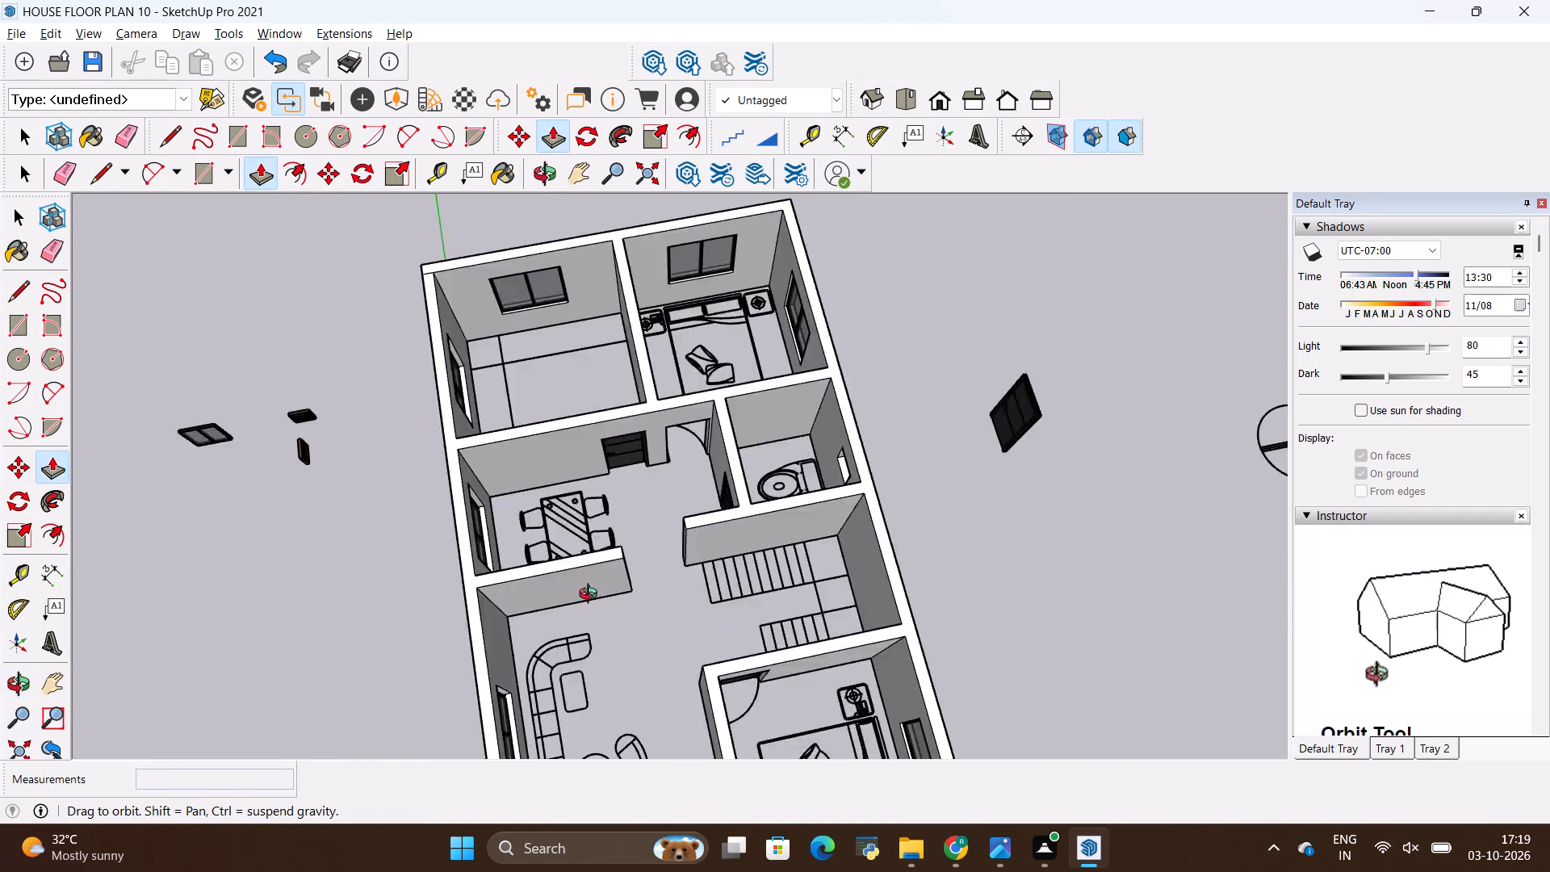
middle_drag(592, 596, 903, 283)
scroll(833, 342, down, 4)
scroll(577, 630, up, 3)
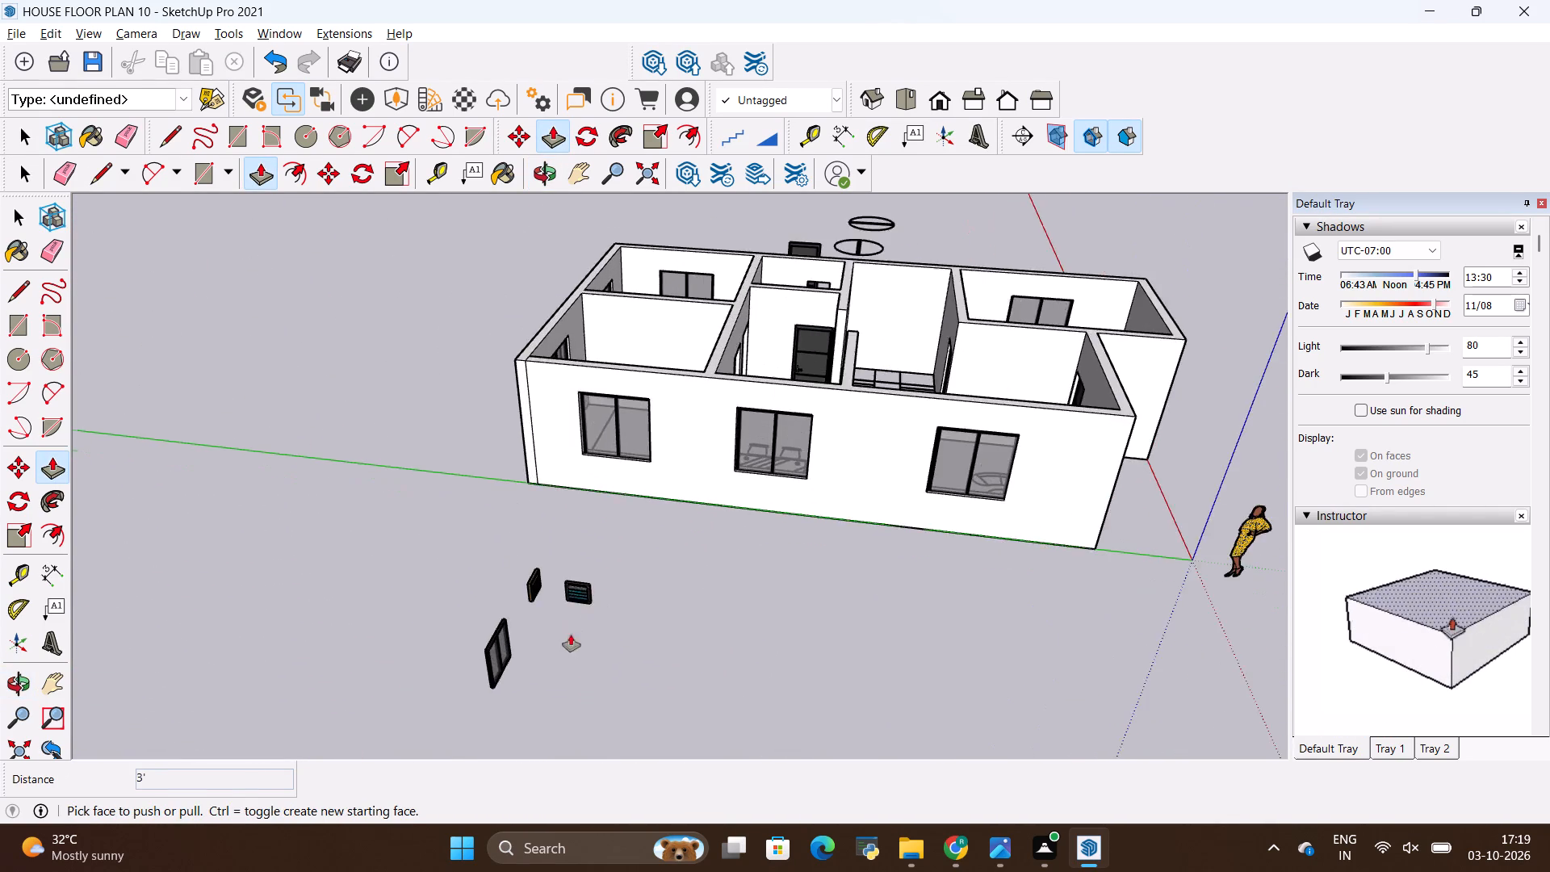
scroll(571, 635, up, 16)
key(space)
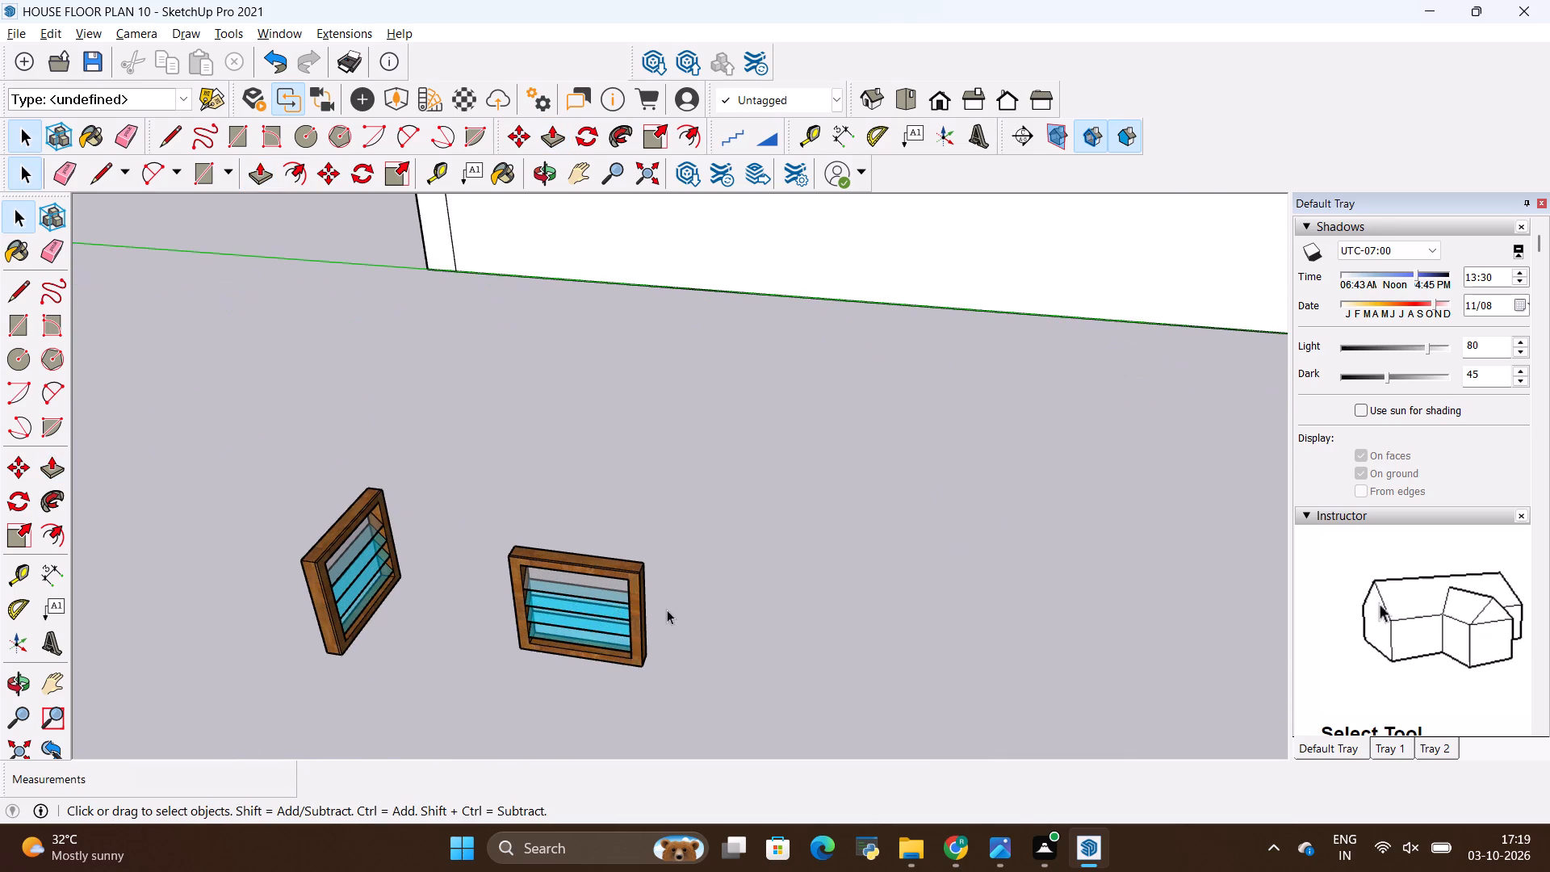
click(637, 609)
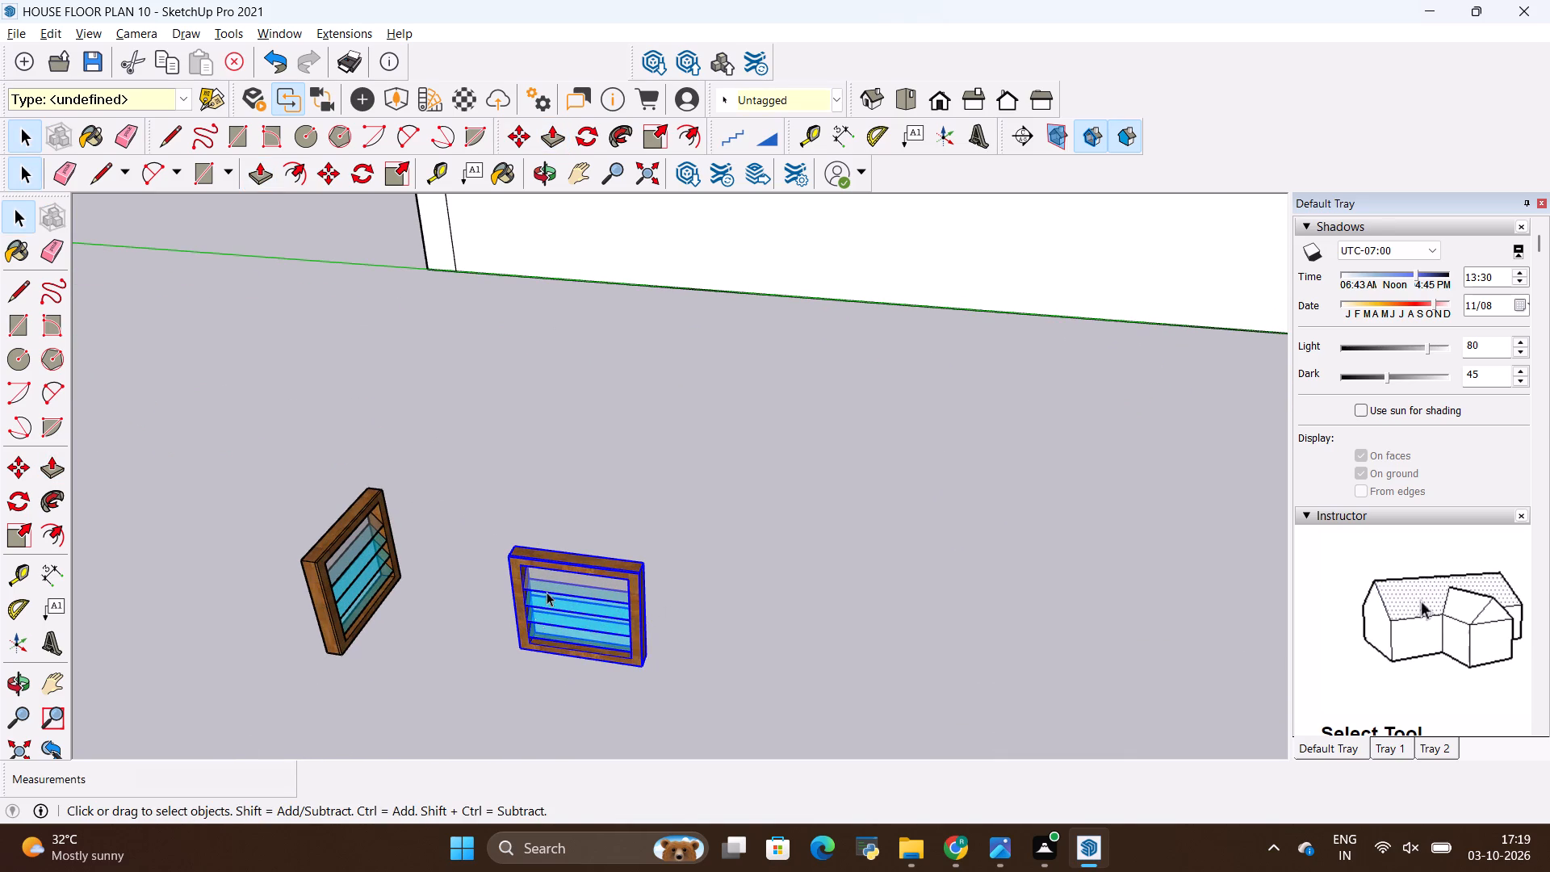
key(m)
click(508, 551)
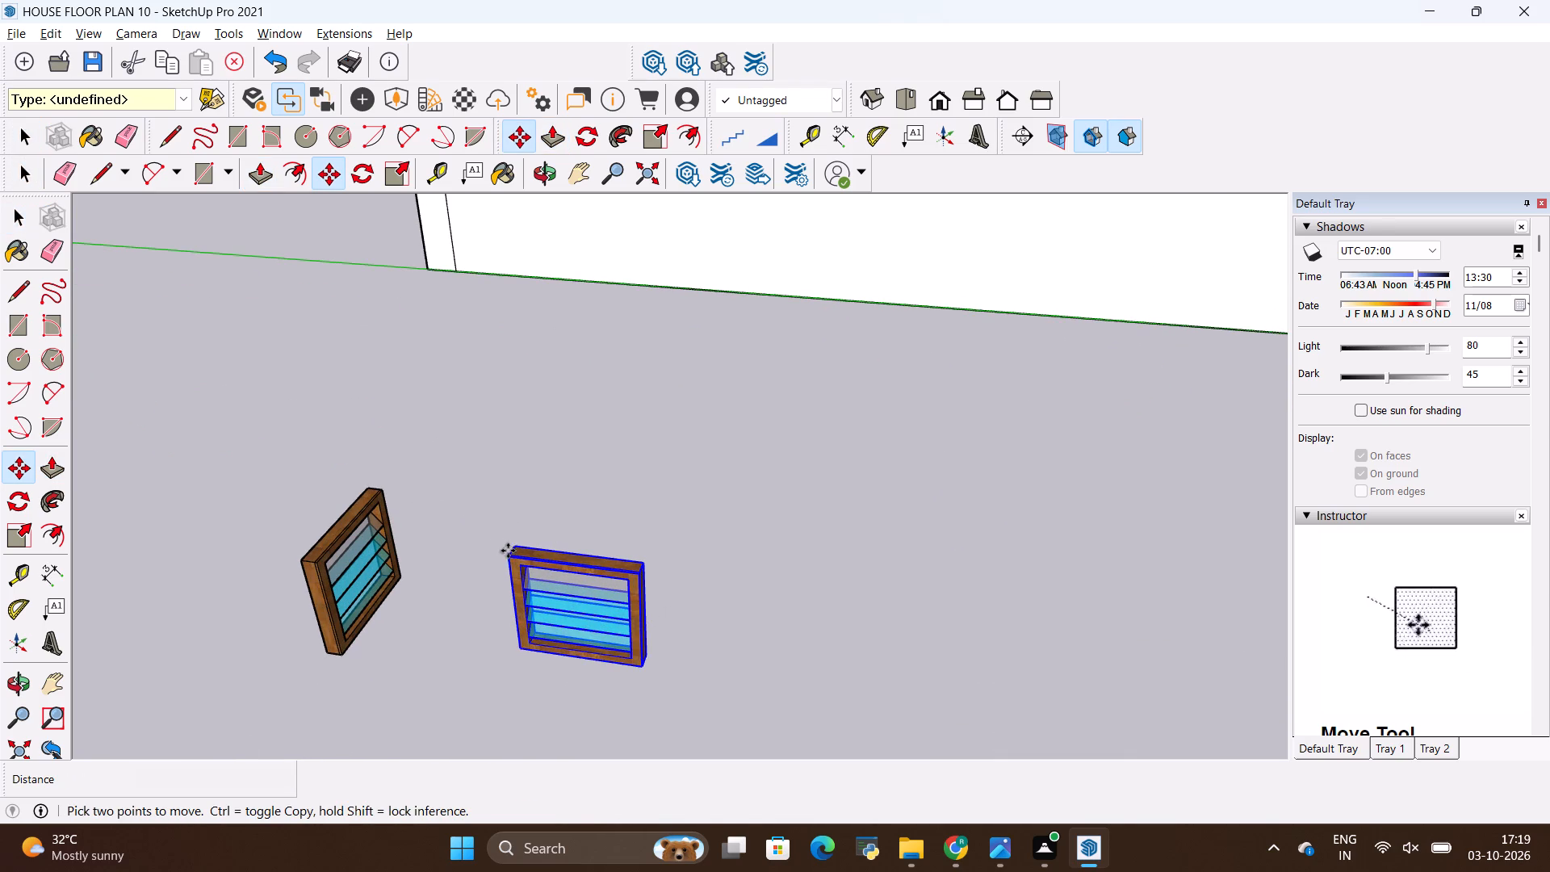
scroll(463, 522, down, 20)
scroll(463, 522, down, 9)
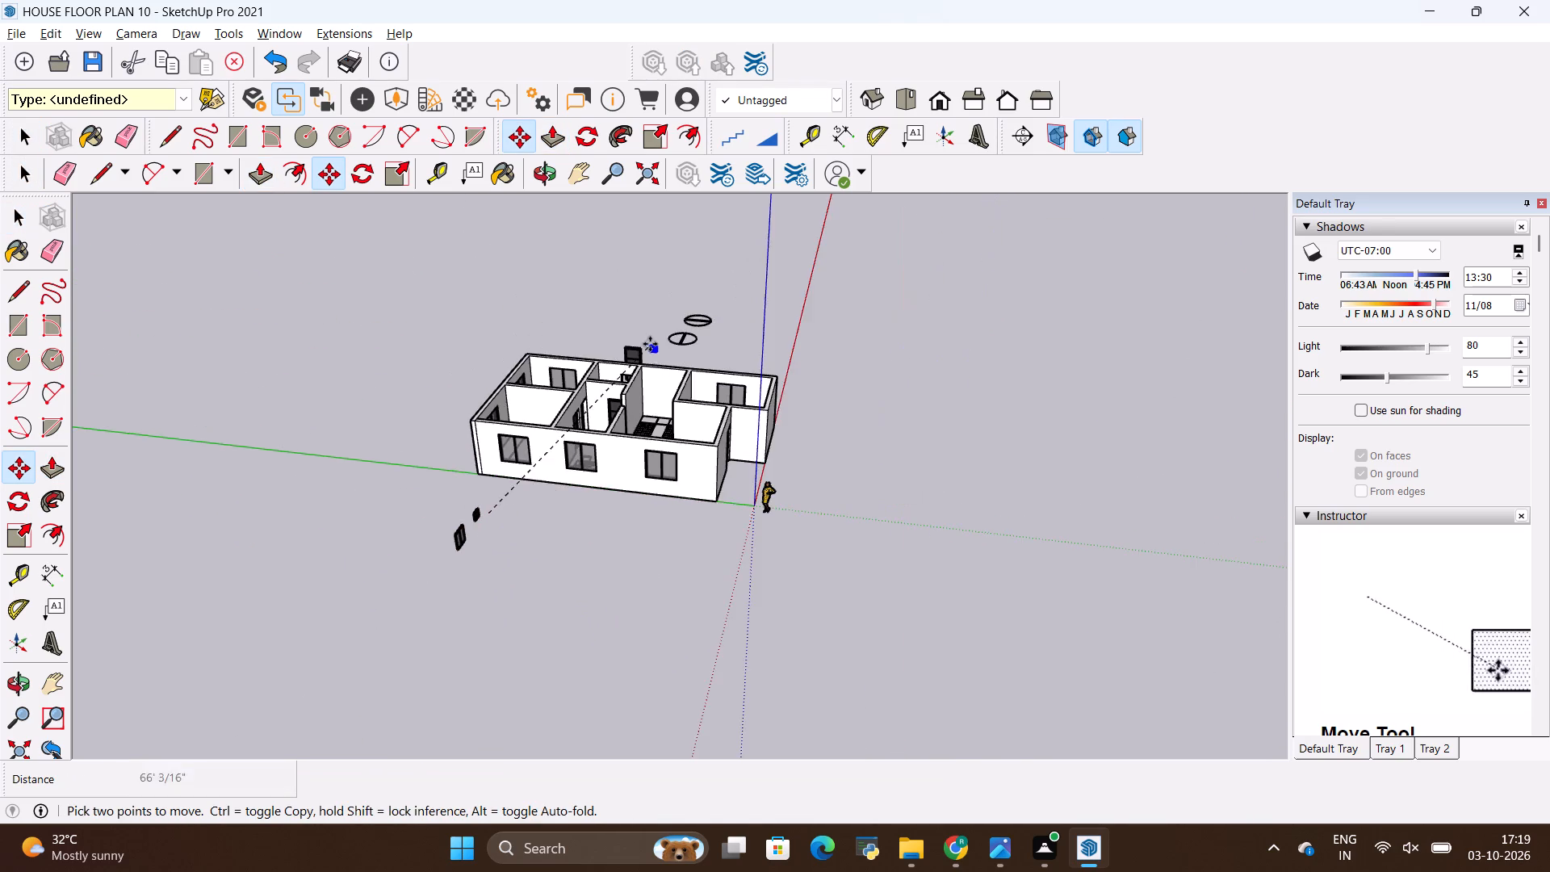
scroll(650, 344, up, 16)
scroll(544, 576, up, 4)
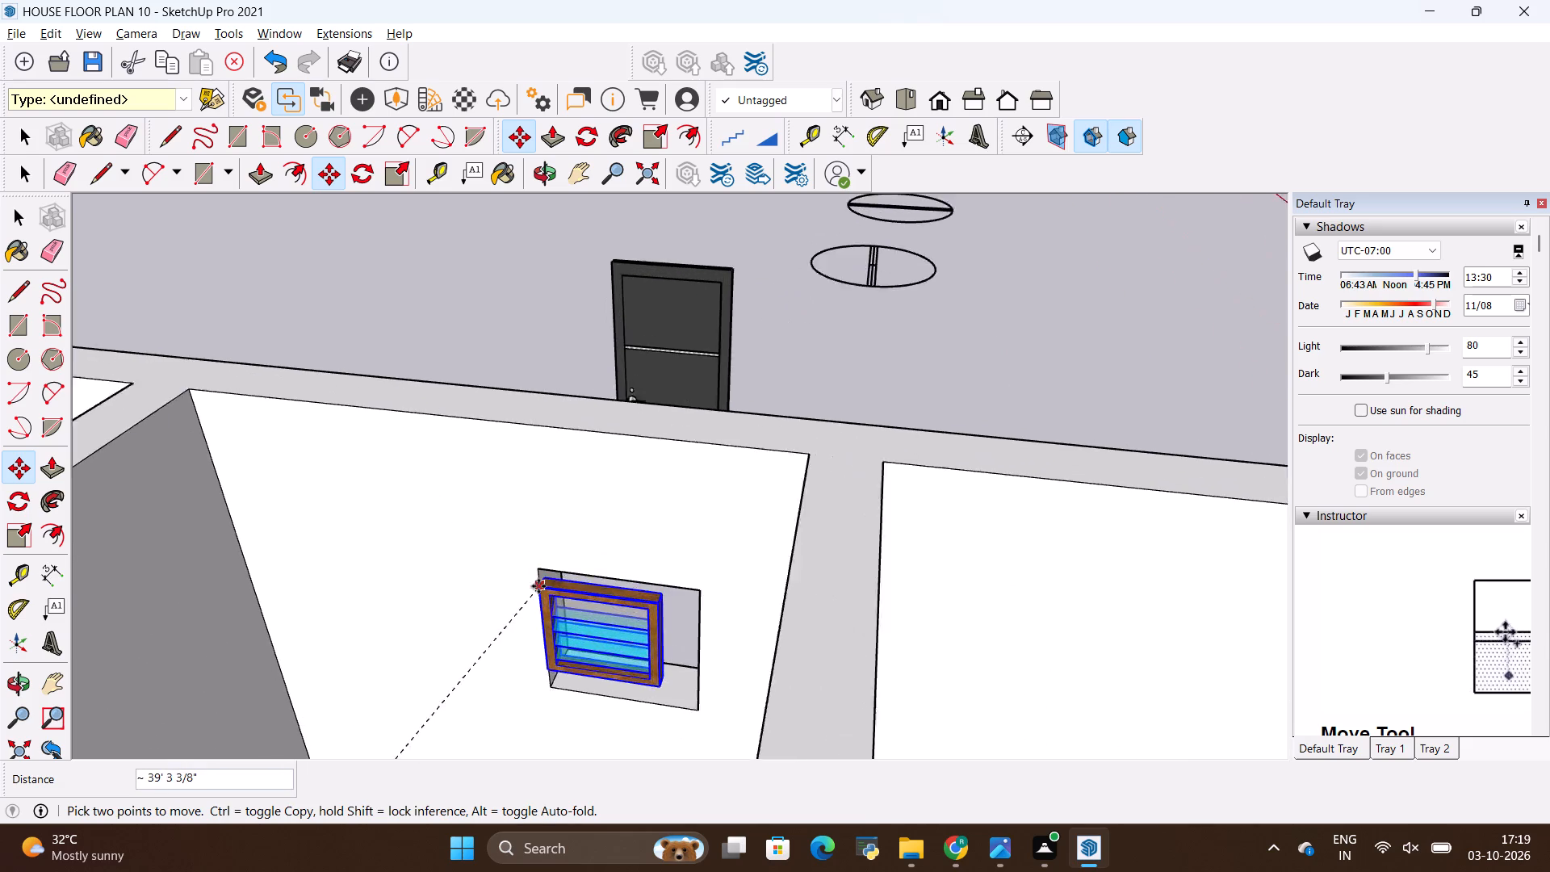
scroll(538, 586, up, 5)
middle_drag(538, 559, 537, 288)
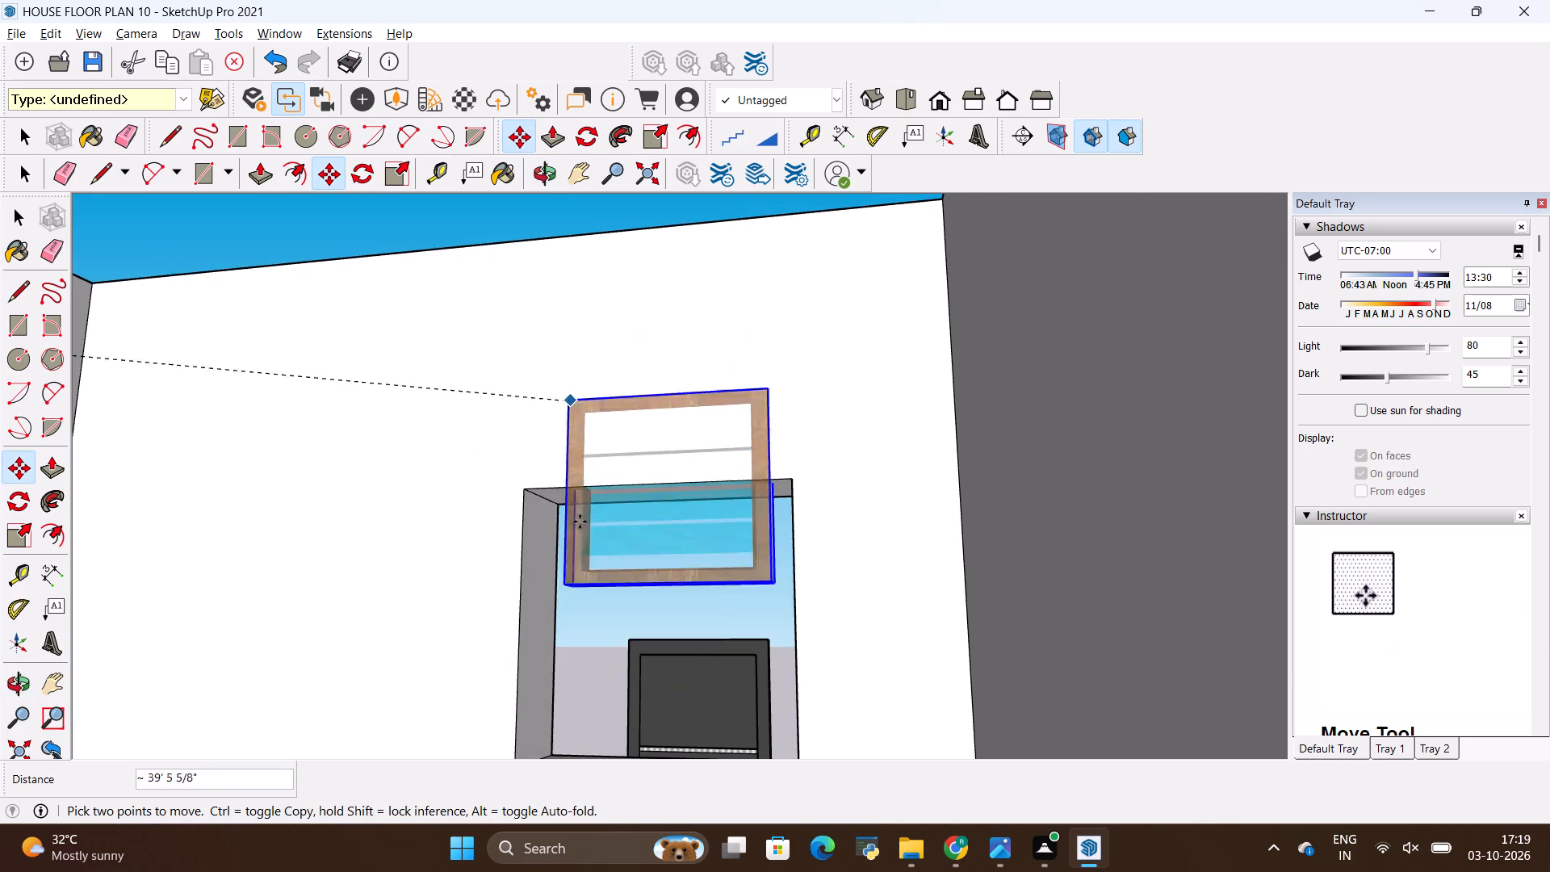
click(548, 501)
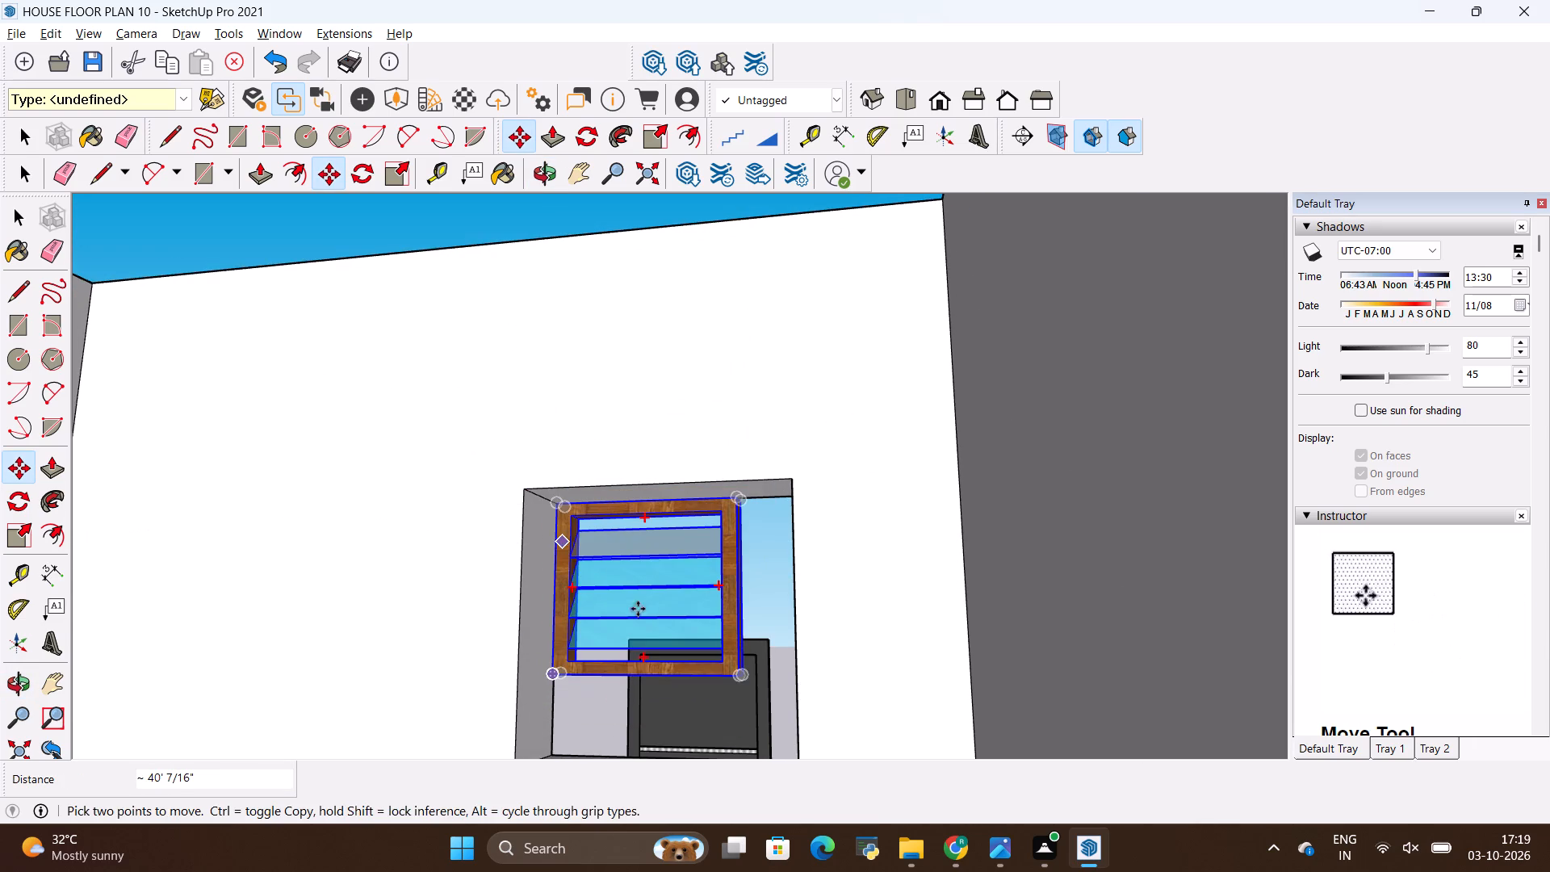
middle_drag(667, 643, 697, 688)
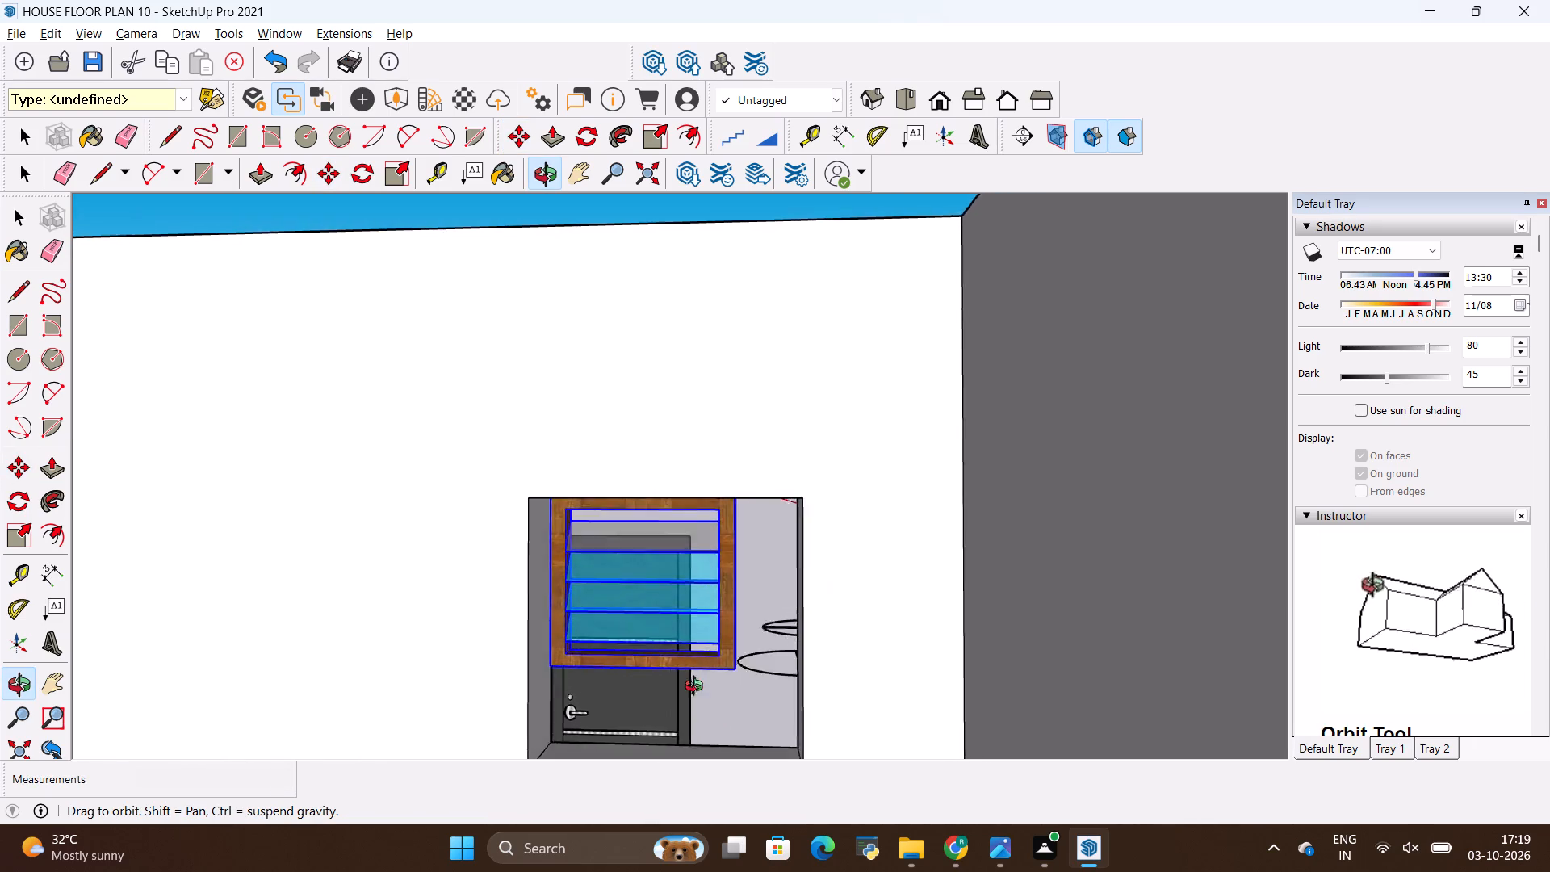
Move the ventilator about 3 5/16" sideways by its top corner toward the side face of the toilet opening.
middle_drag(697, 688, 643, 677)
click(565, 505)
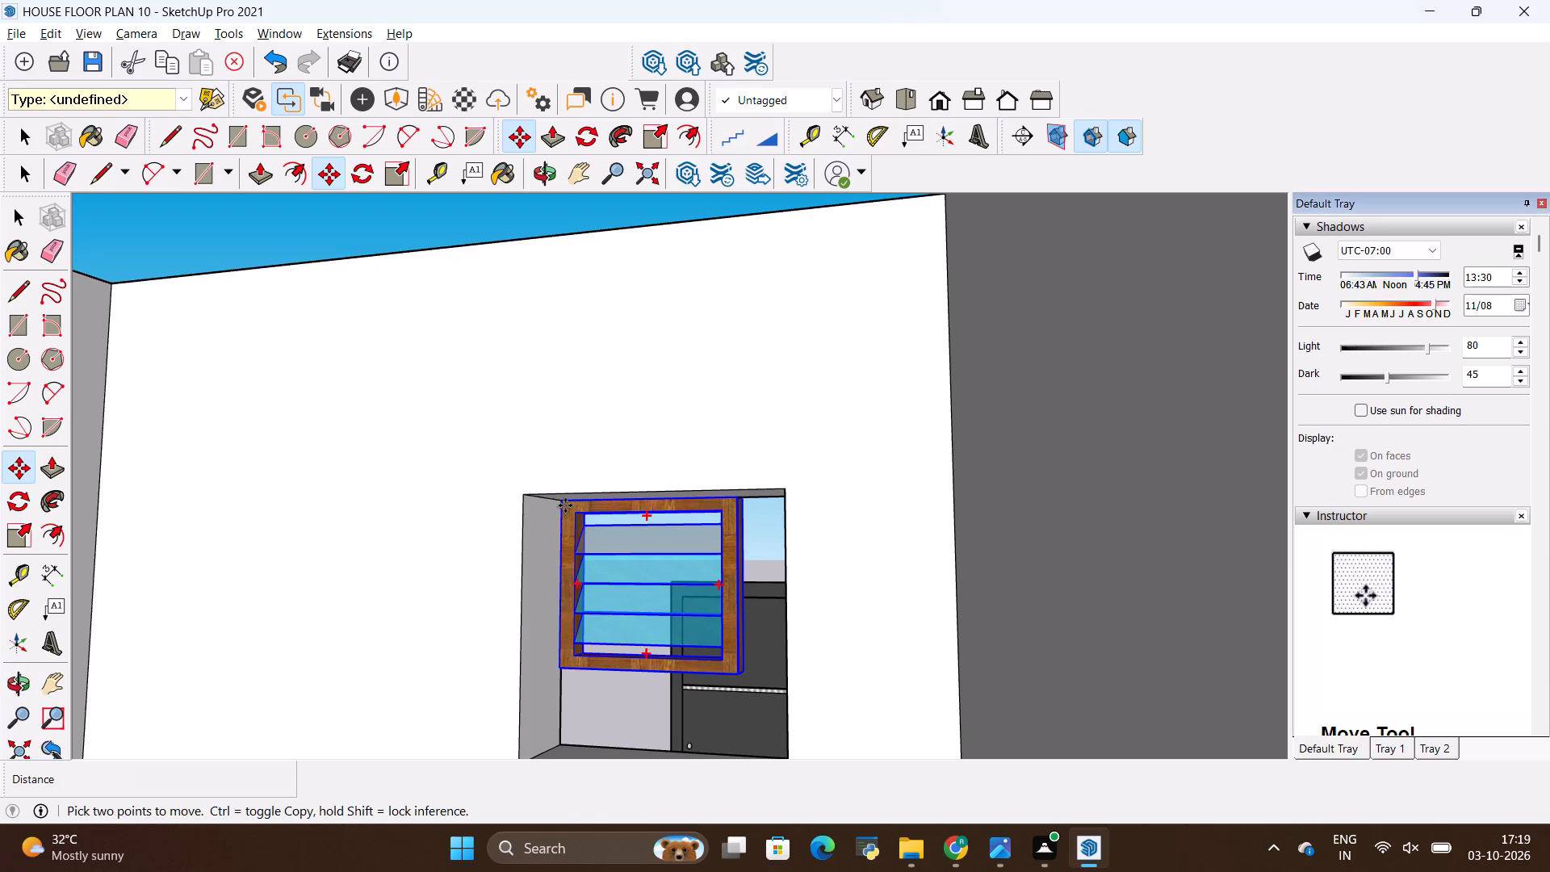
click(548, 505)
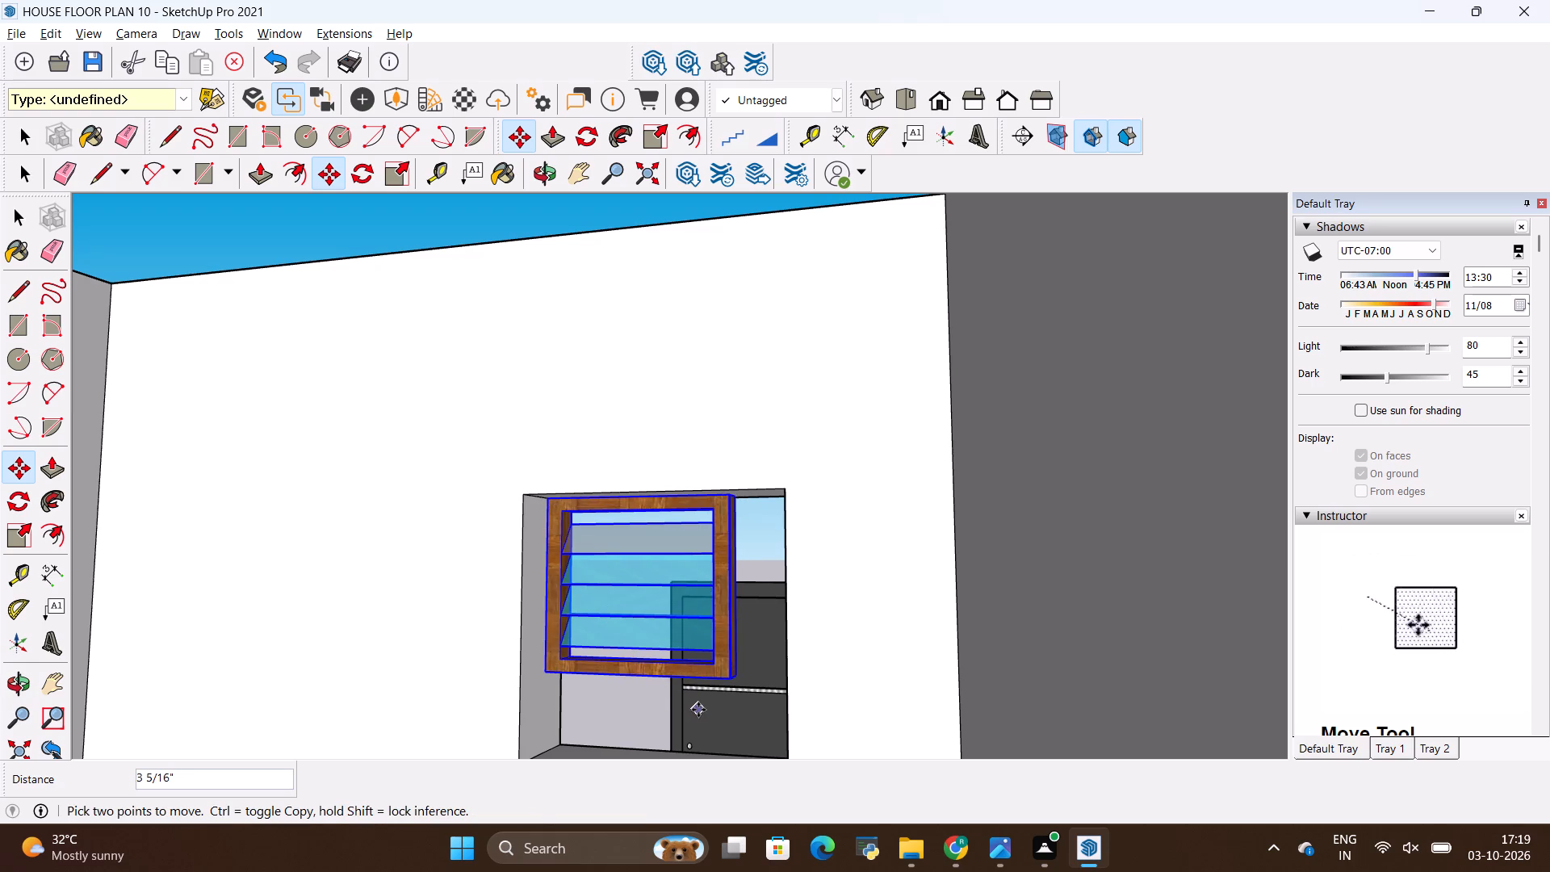
Scale the ventilator by its bottom corner grip, about 1.33 by 1.45, to fill the toilet wall opening.
key(s)
middle_drag(746, 709, 757, 724)
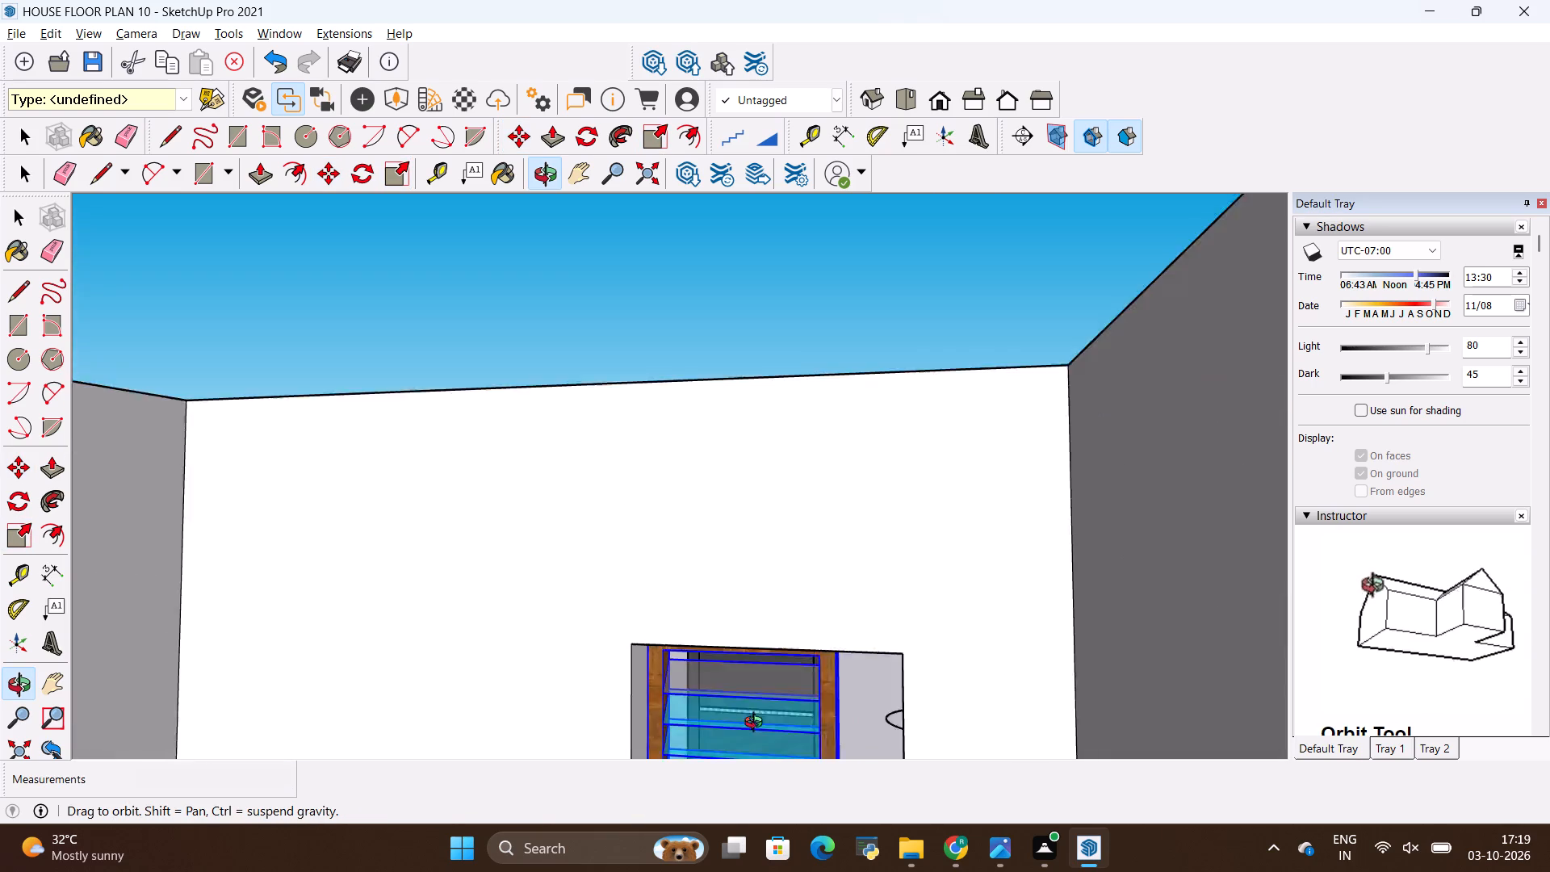
middle_drag(757, 724, 754, 709)
scroll(803, 715, up, 3)
middle_drag(803, 702, 766, 715)
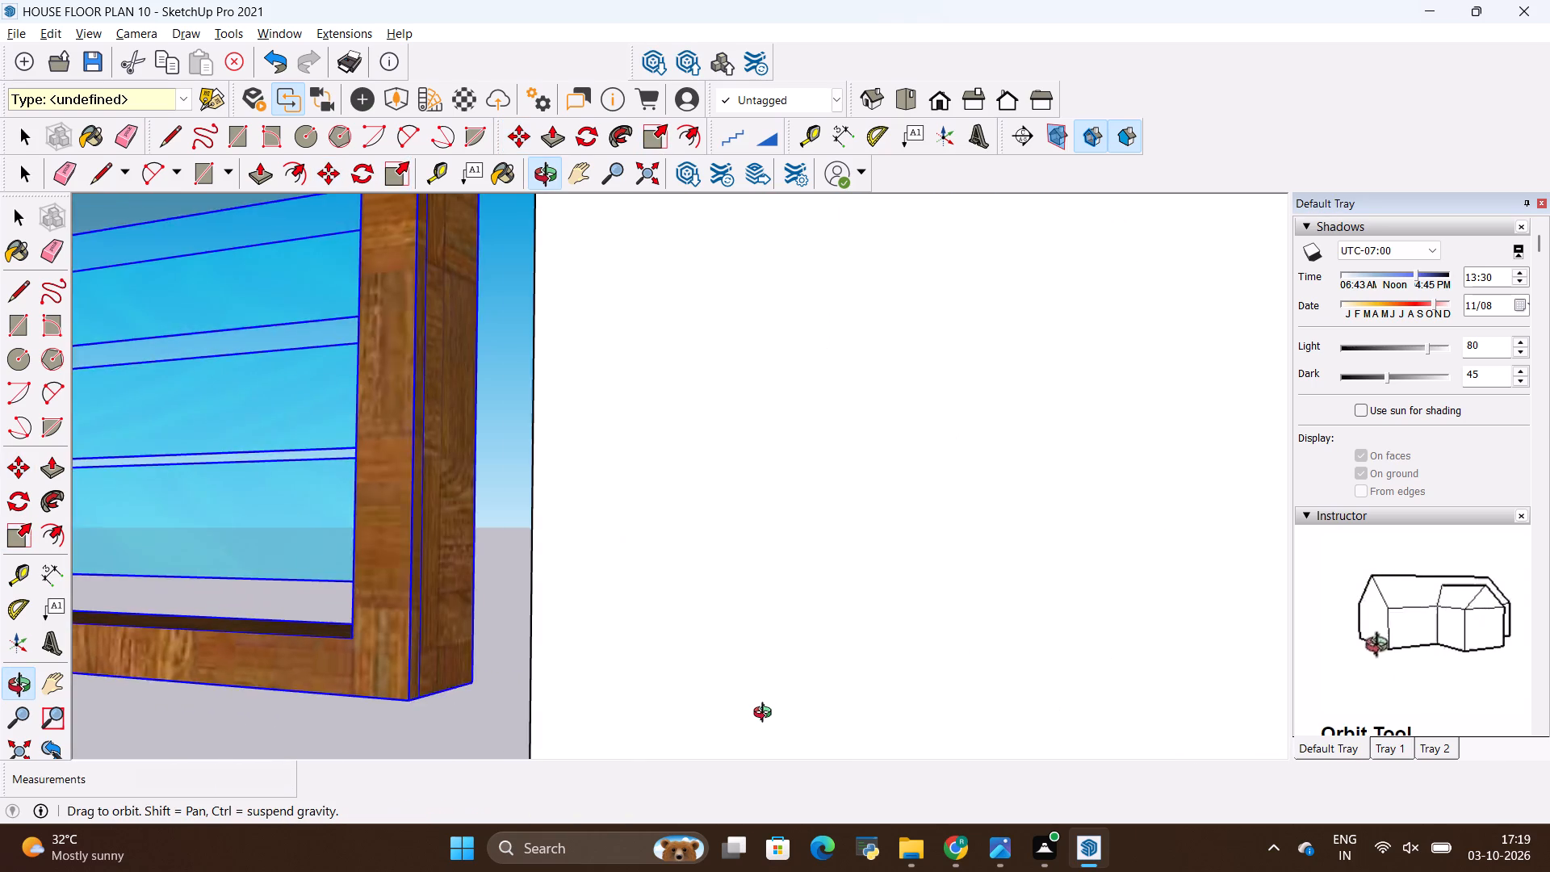
middle_drag(766, 715, 787, 683)
scroll(766, 715, up, 1)
click(649, 347)
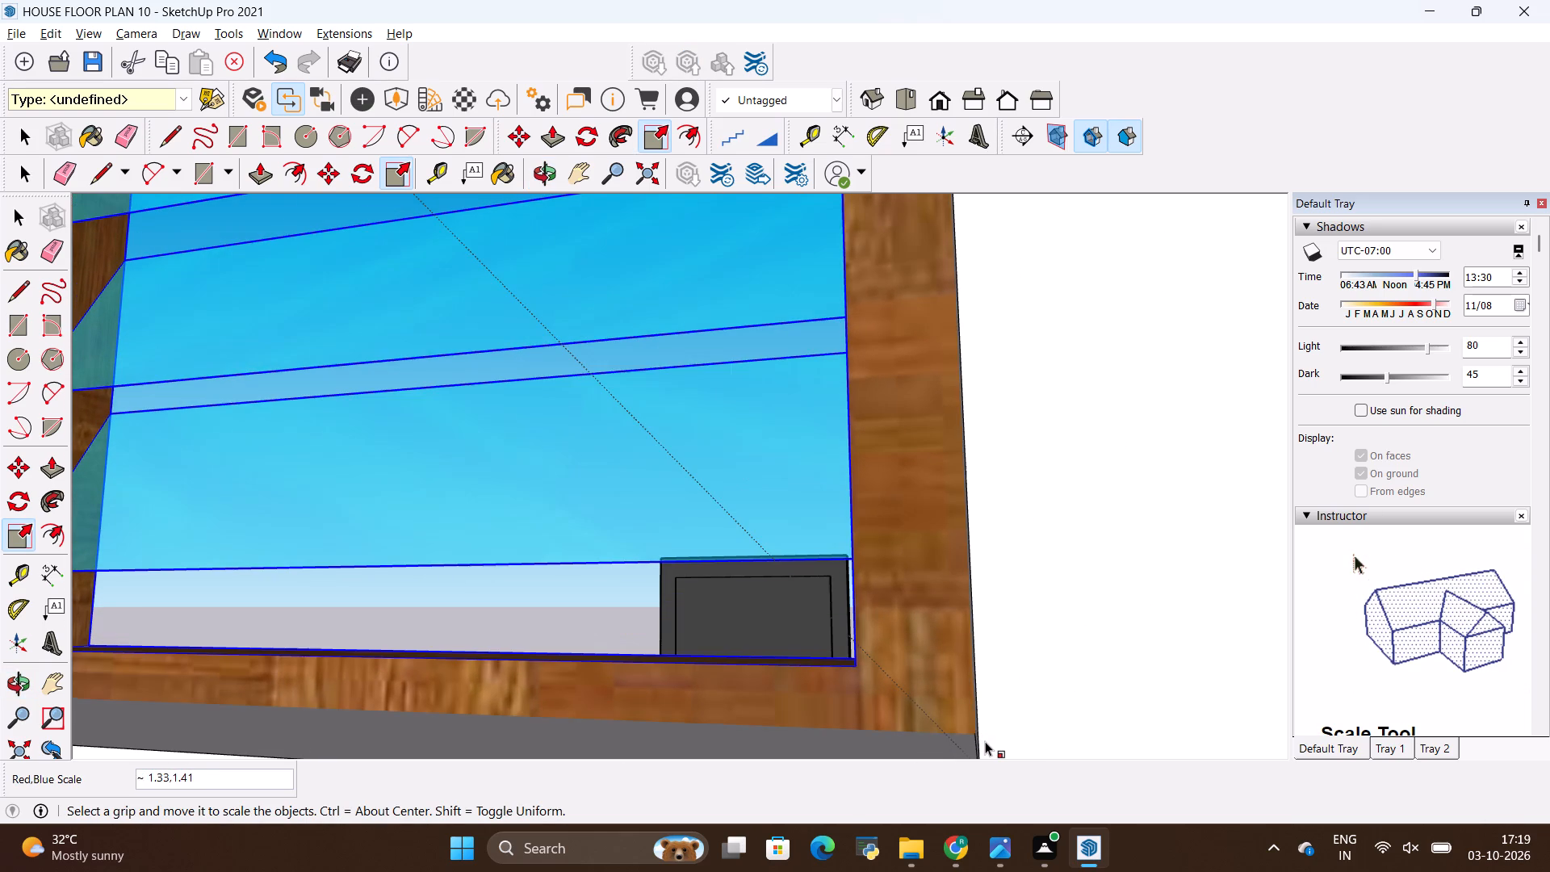
middle_drag(985, 741, 1127, 837)
scroll(1115, 790, down, 1)
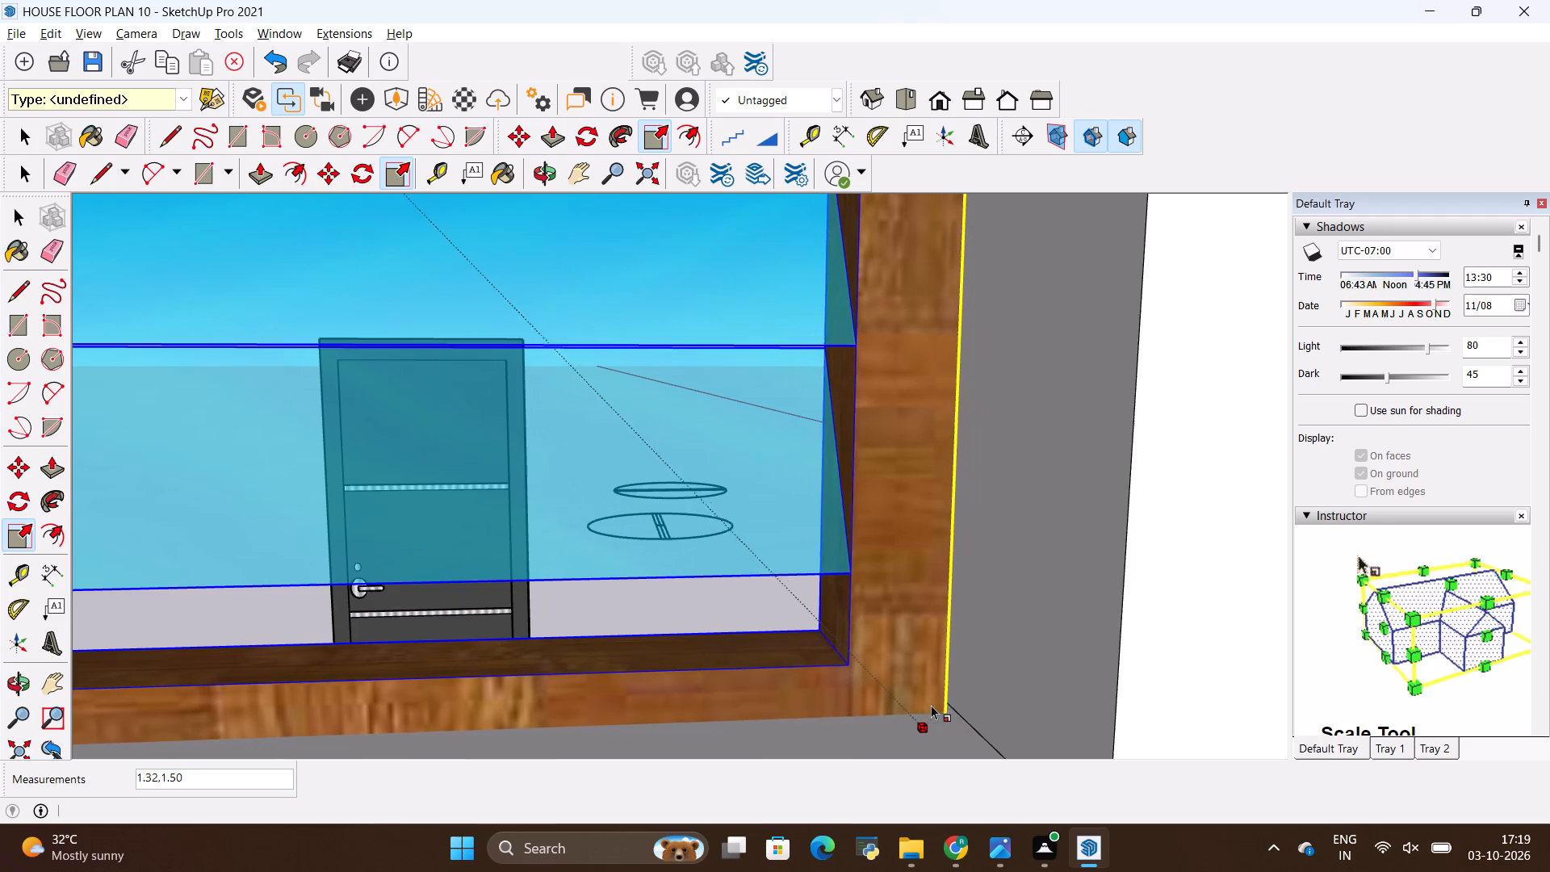
scroll(947, 705, up, 11)
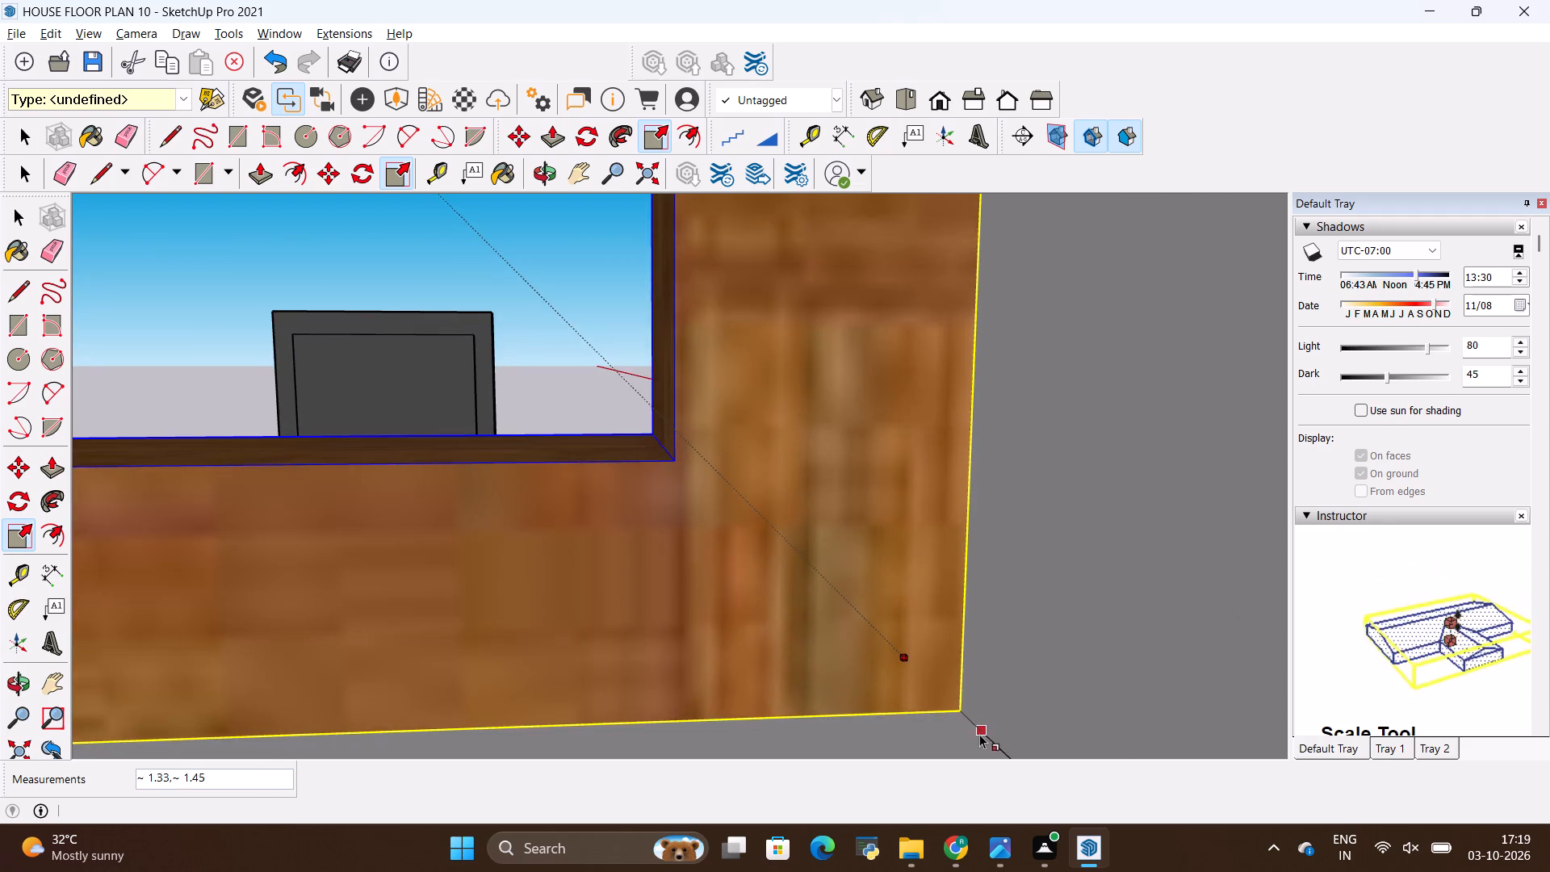
scroll(967, 718, up, 3)
middle_drag(957, 702, 922, 648)
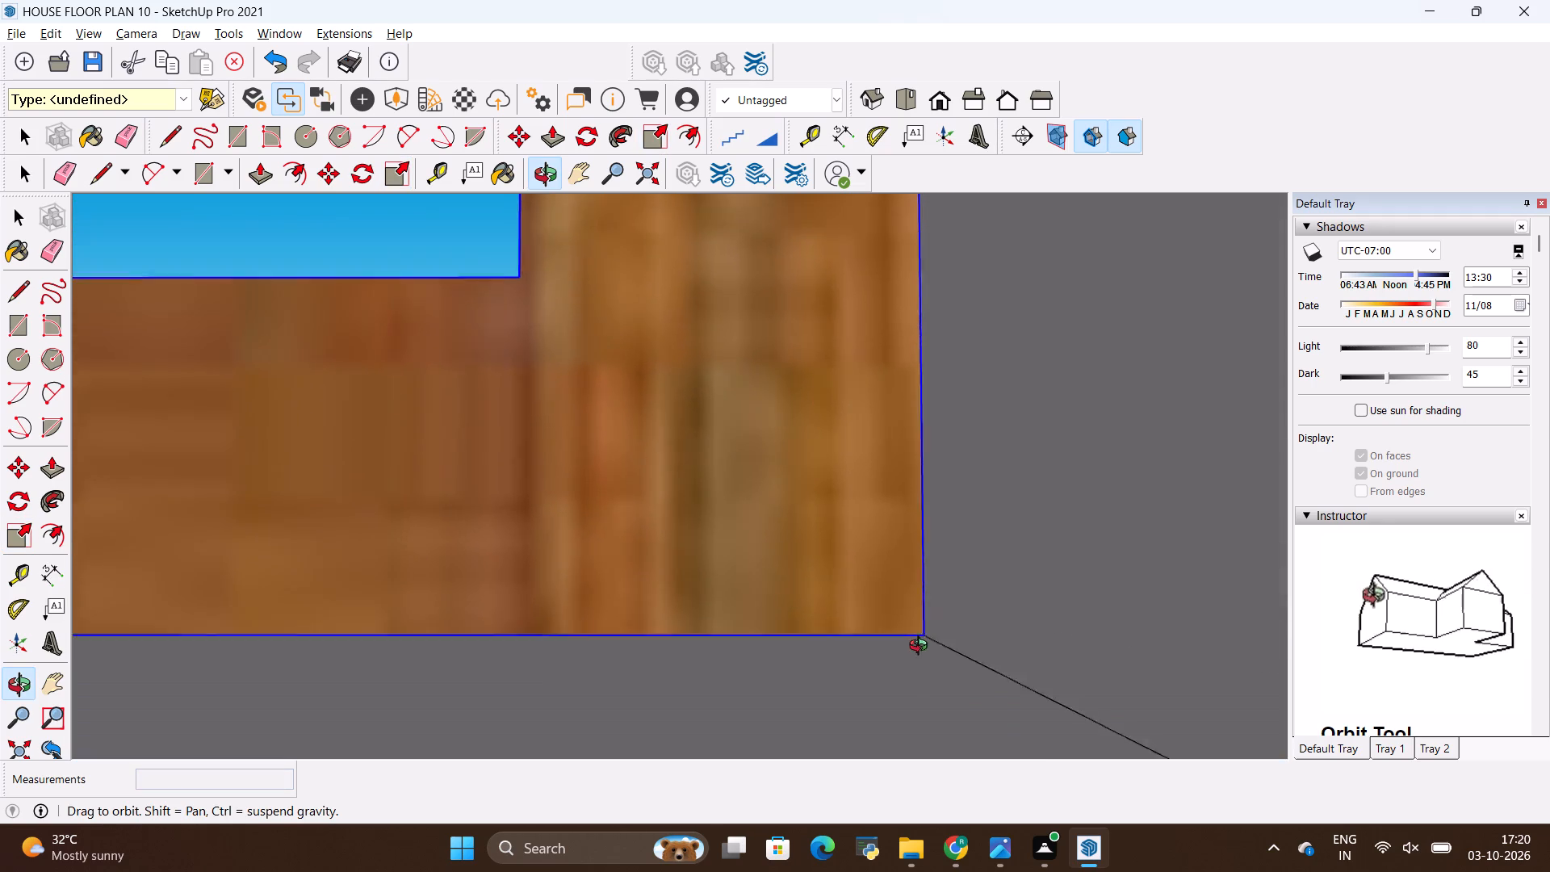
middle_drag(922, 648, 914, 650)
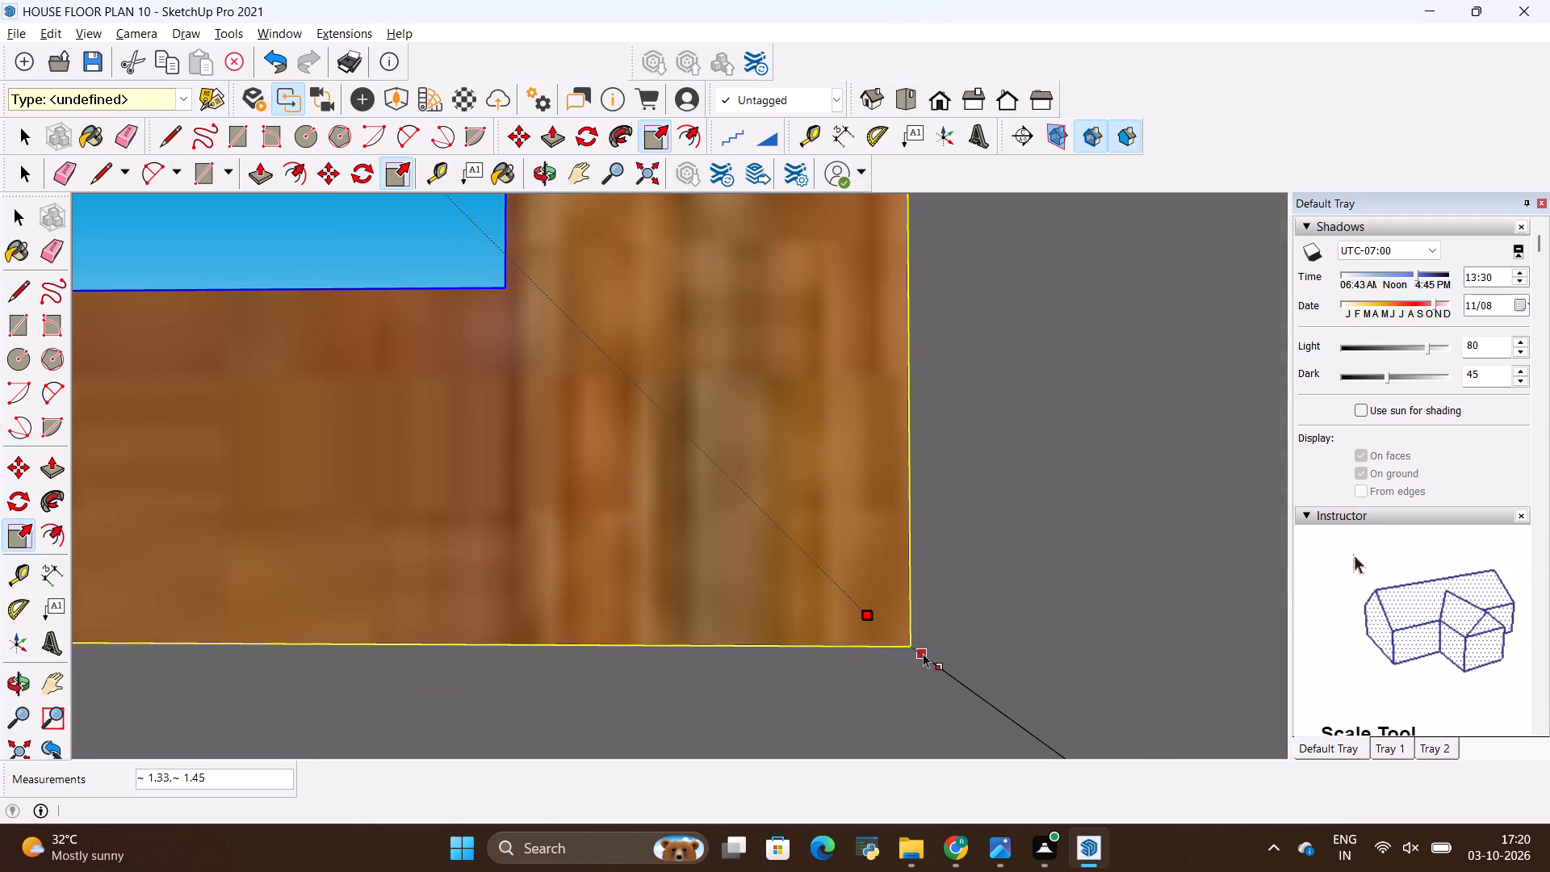
click(923, 653)
scroll(859, 636, down, 20)
scroll(859, 636, down, 1)
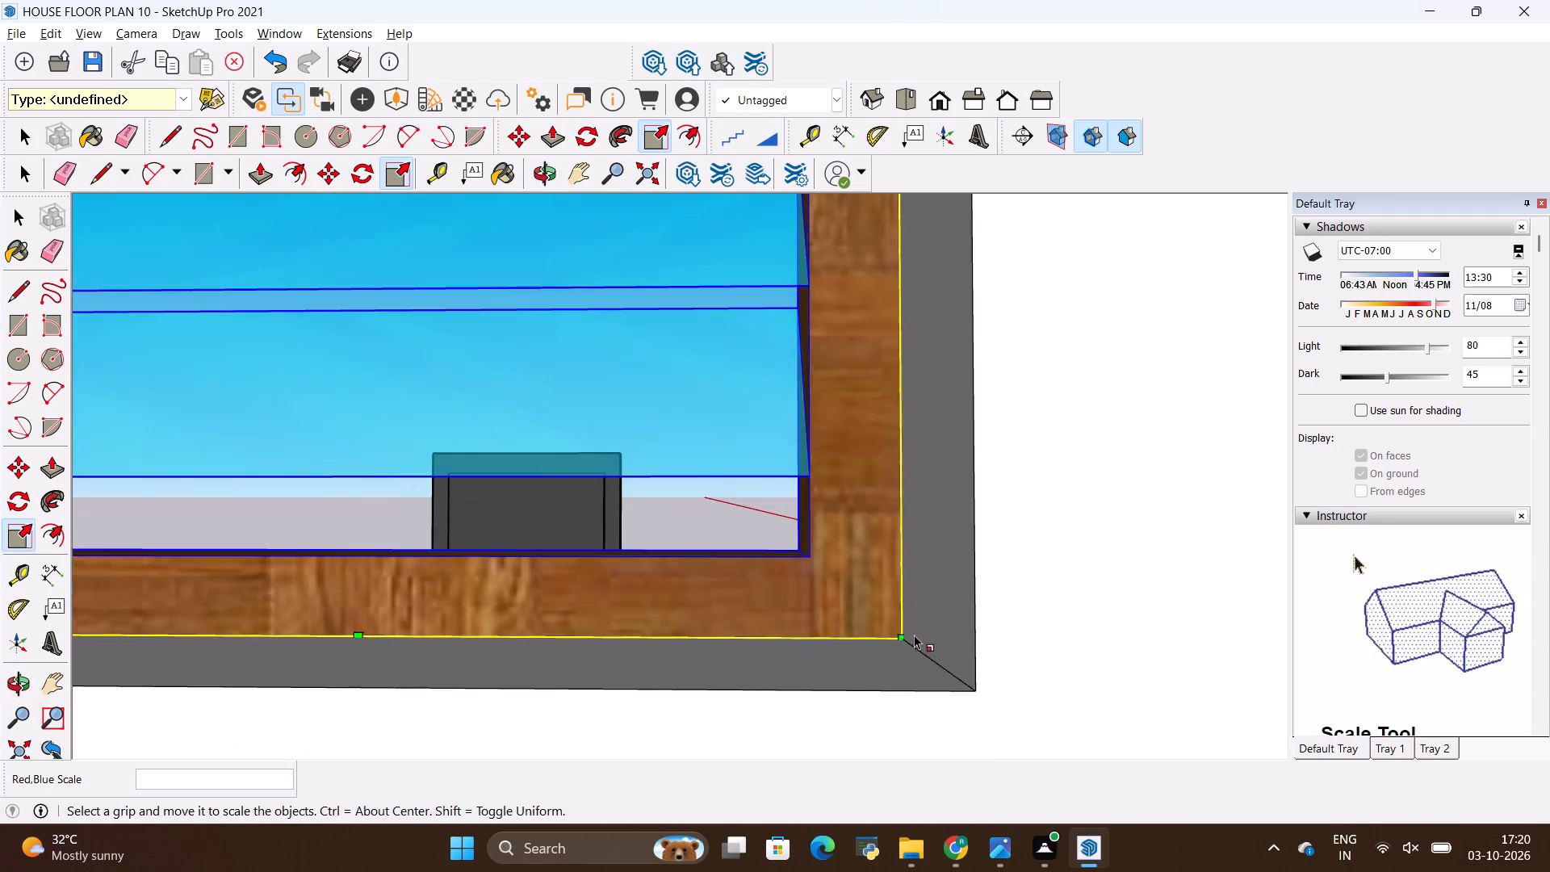
scroll(914, 635, down, 10)
key(space)
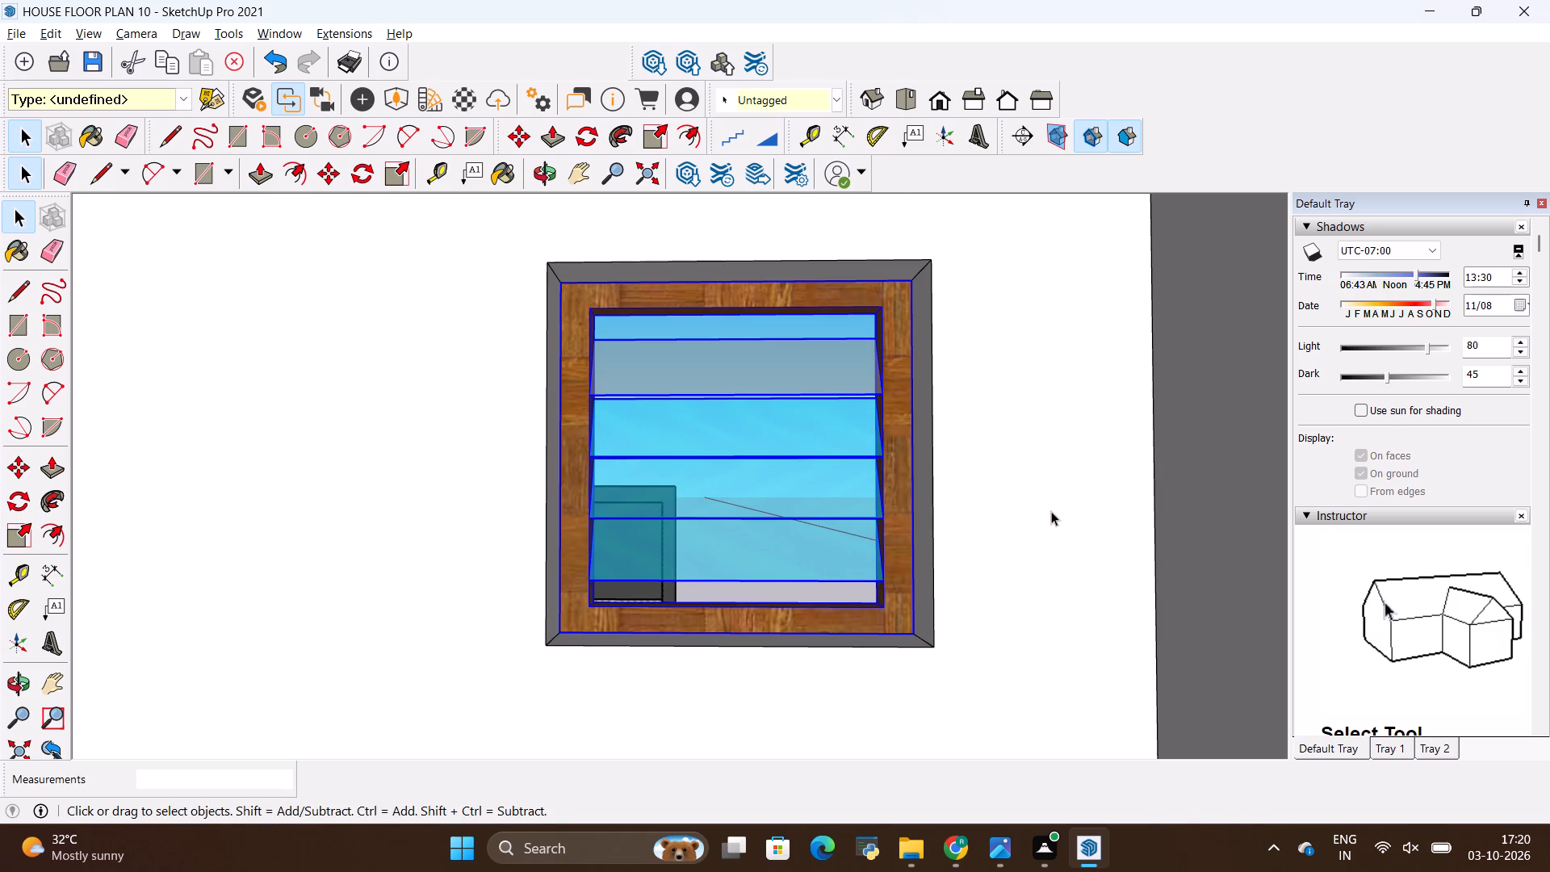
click(1050, 510)
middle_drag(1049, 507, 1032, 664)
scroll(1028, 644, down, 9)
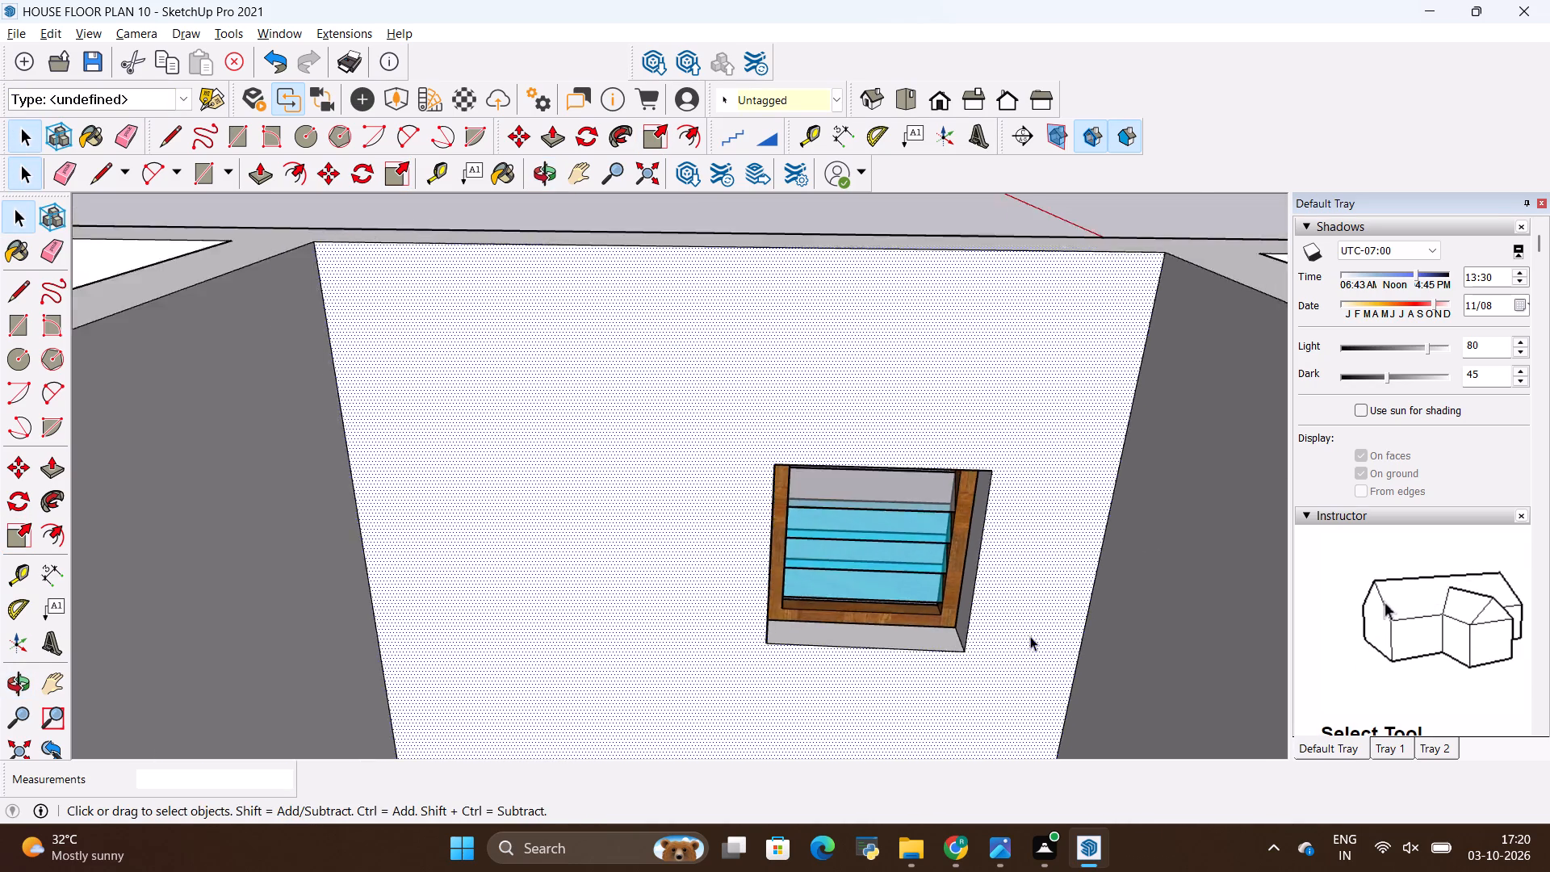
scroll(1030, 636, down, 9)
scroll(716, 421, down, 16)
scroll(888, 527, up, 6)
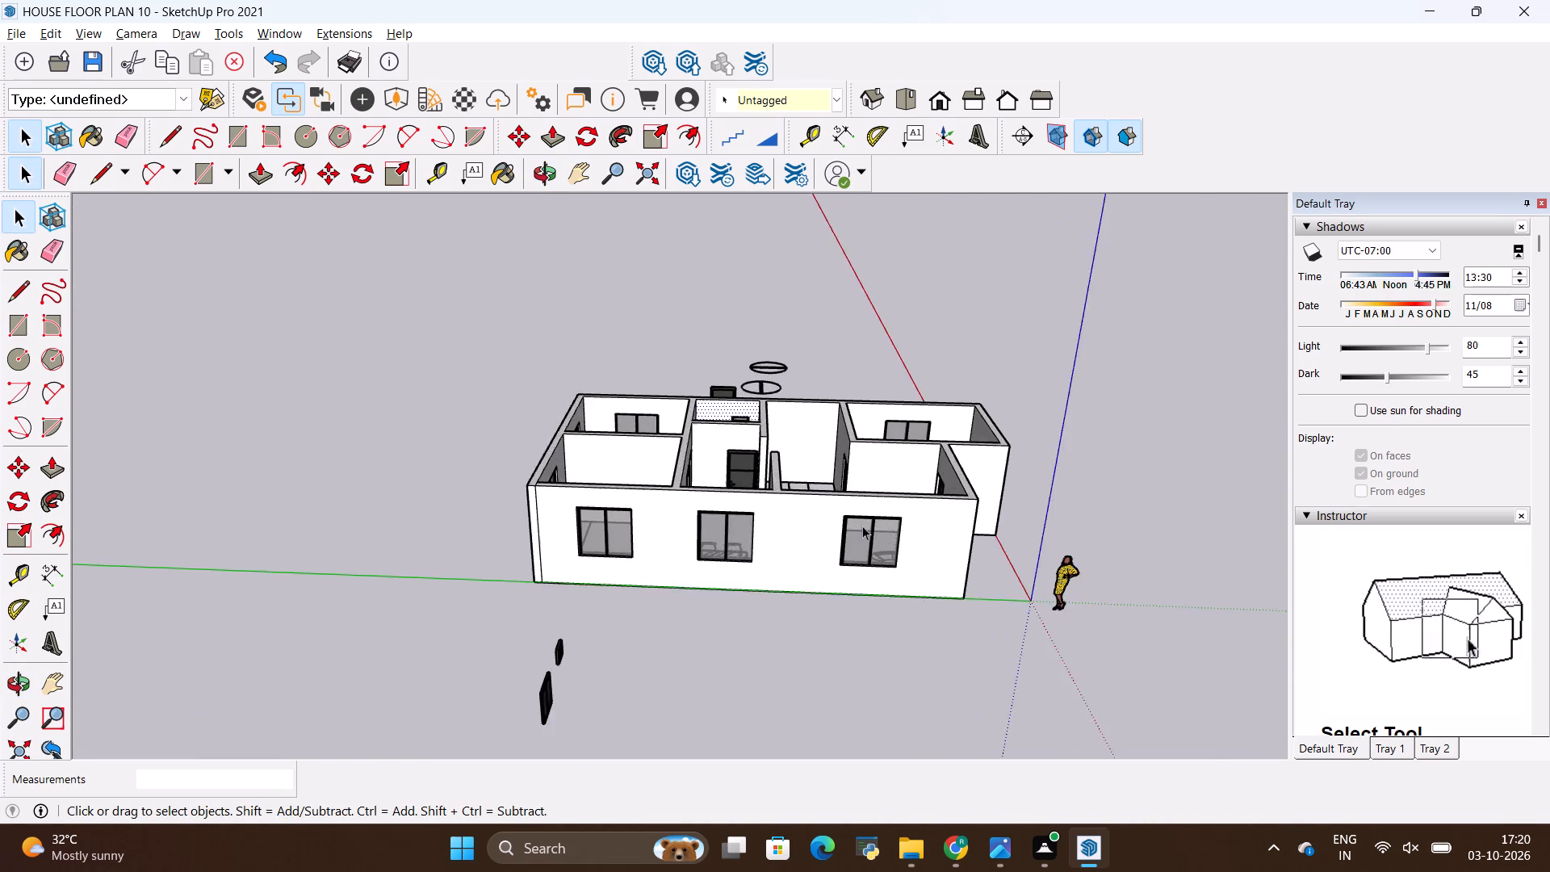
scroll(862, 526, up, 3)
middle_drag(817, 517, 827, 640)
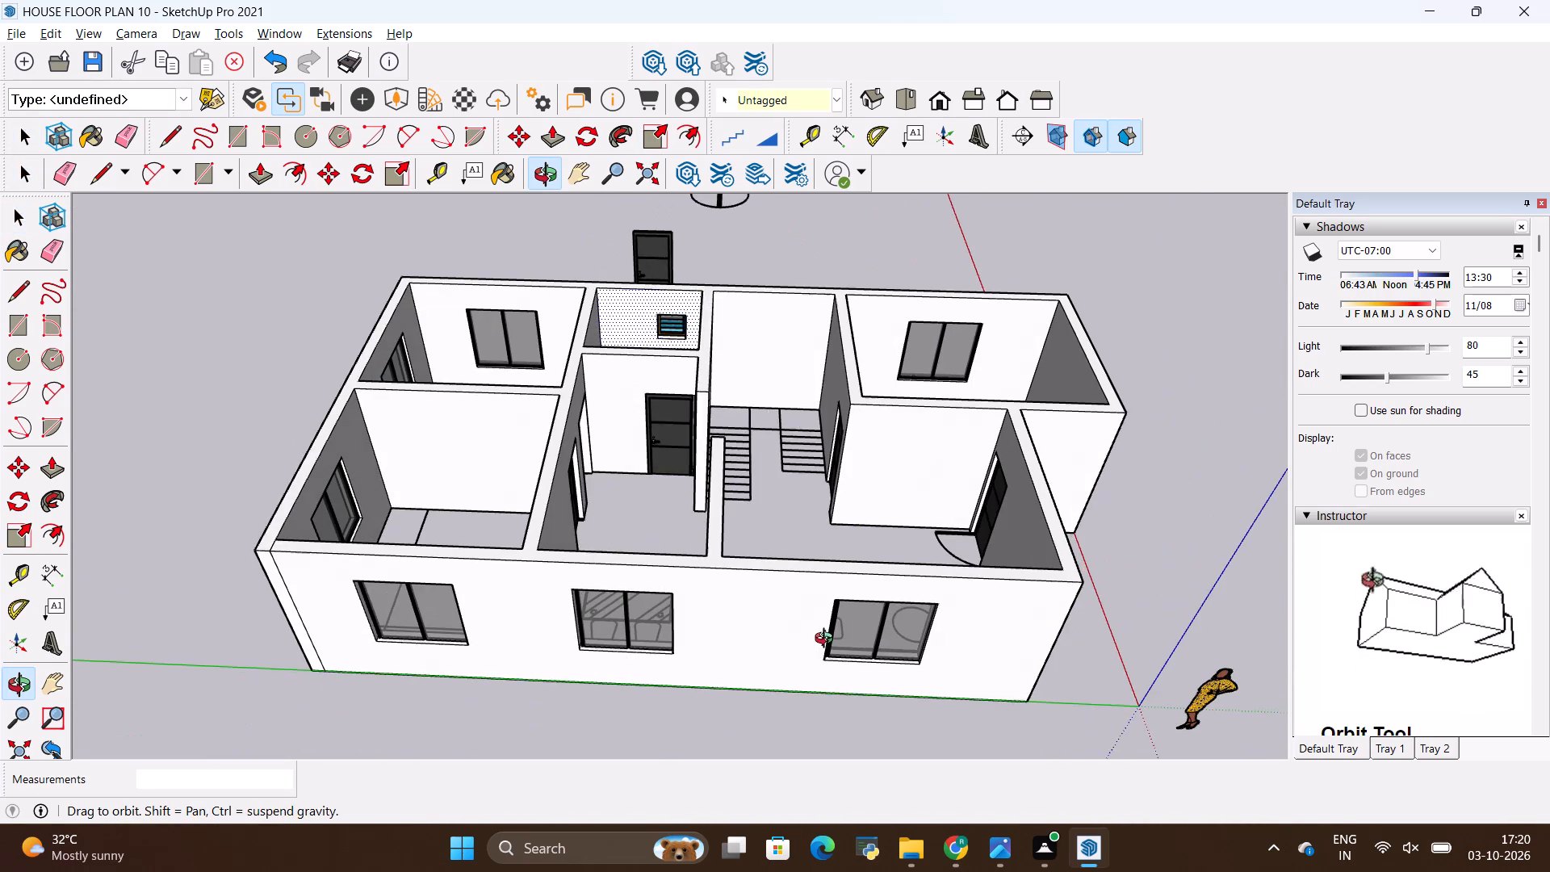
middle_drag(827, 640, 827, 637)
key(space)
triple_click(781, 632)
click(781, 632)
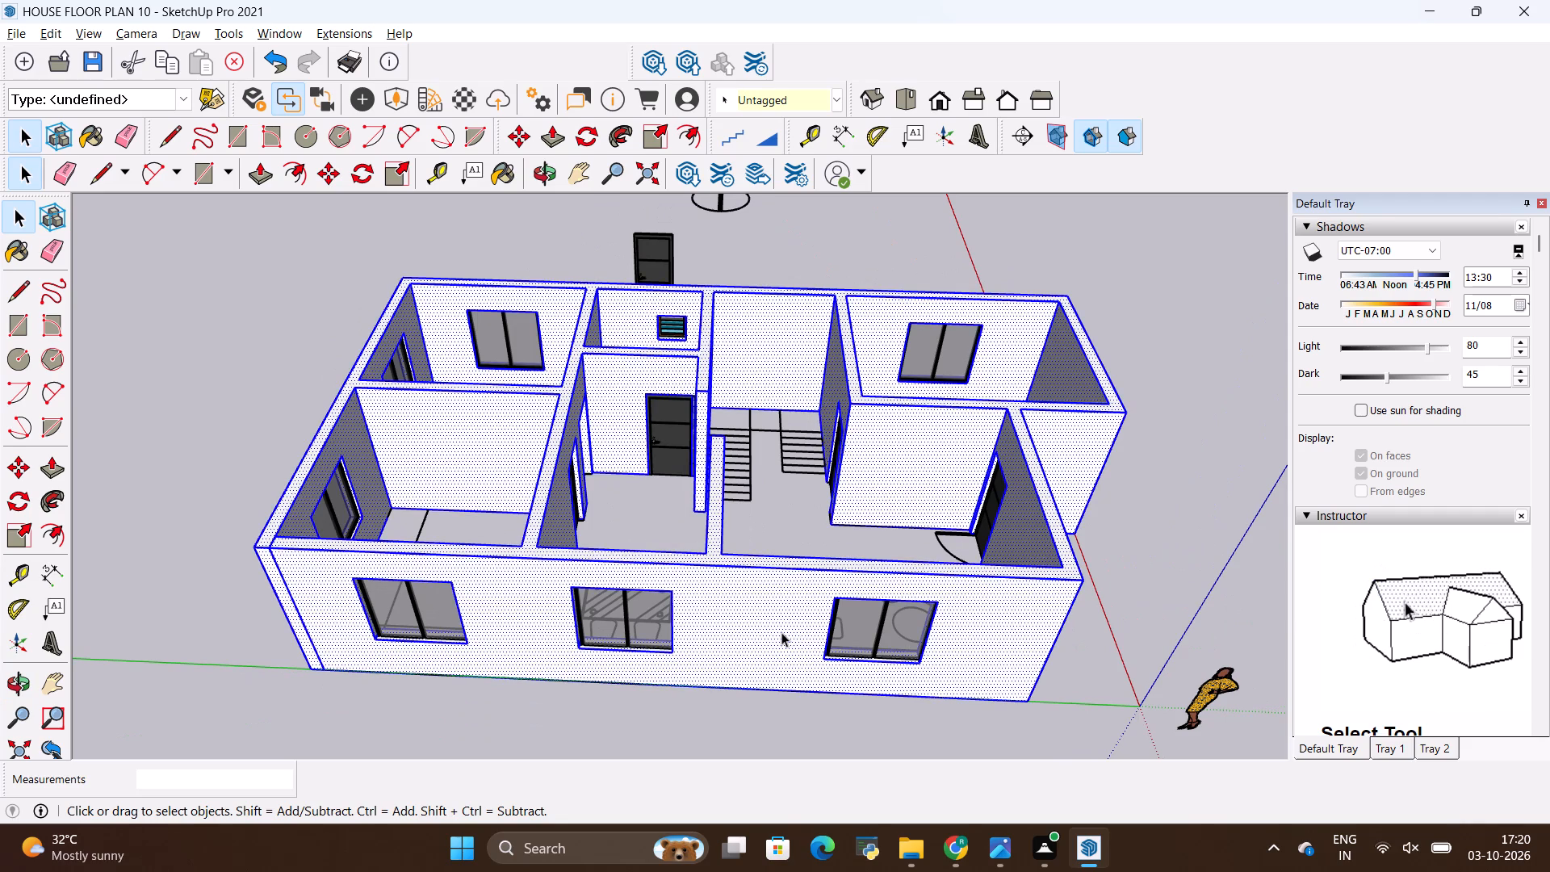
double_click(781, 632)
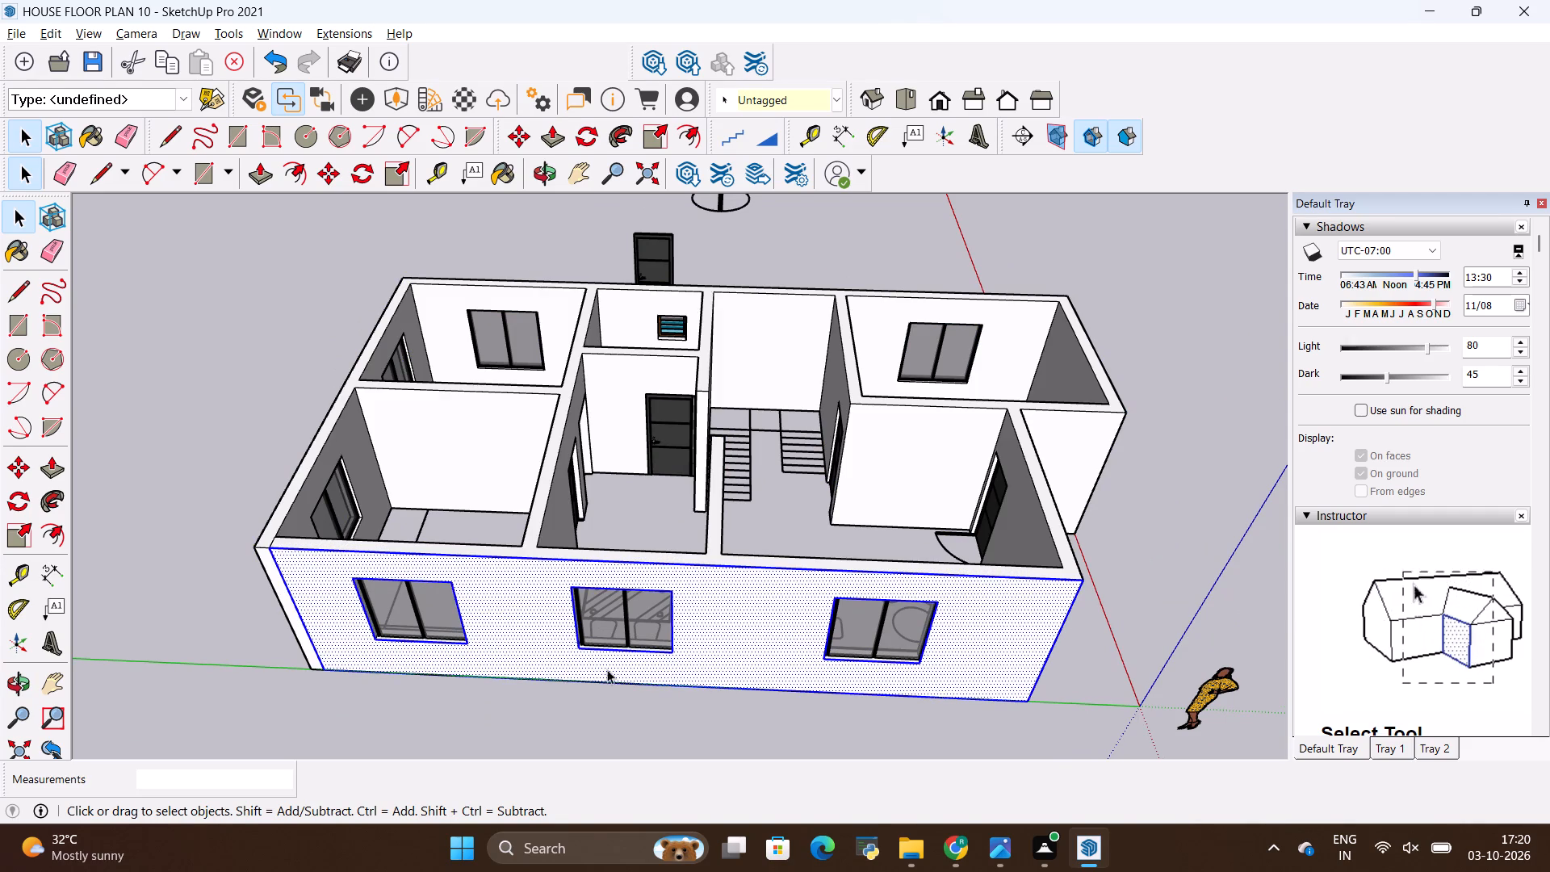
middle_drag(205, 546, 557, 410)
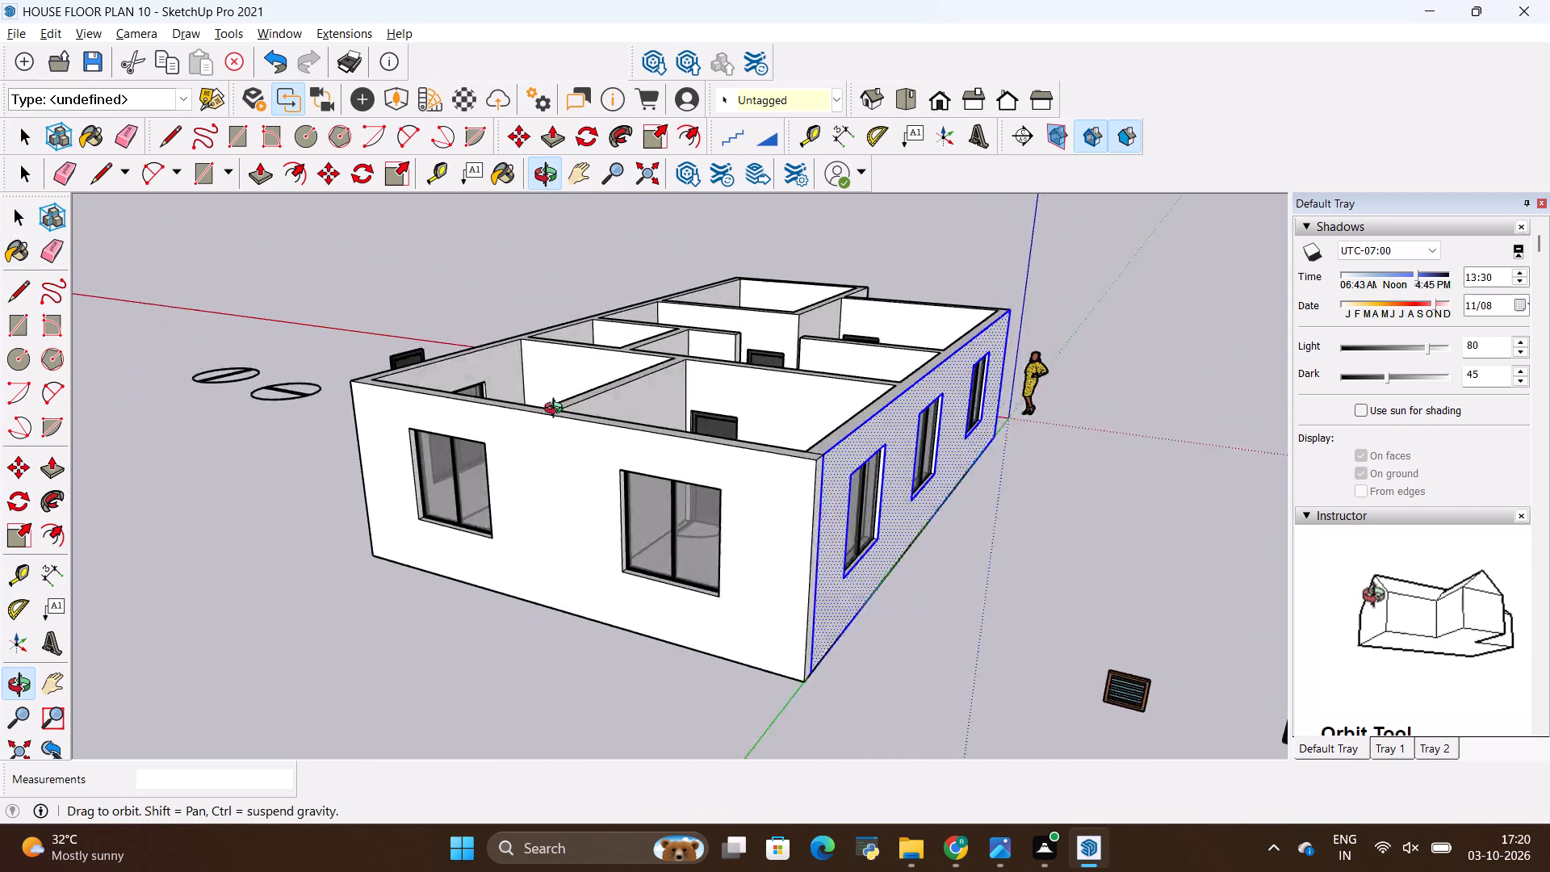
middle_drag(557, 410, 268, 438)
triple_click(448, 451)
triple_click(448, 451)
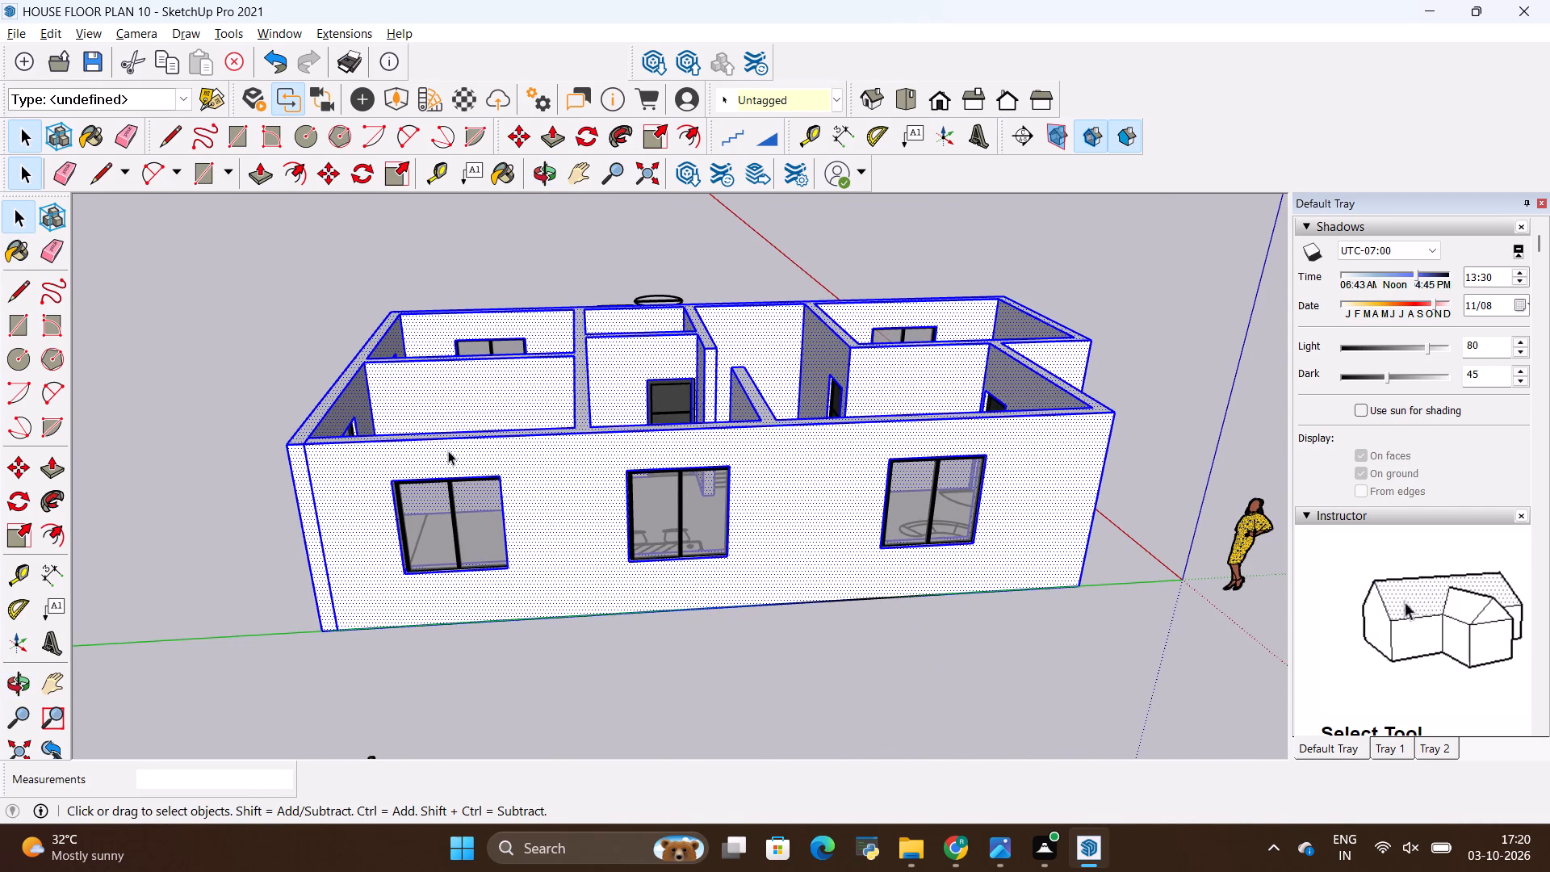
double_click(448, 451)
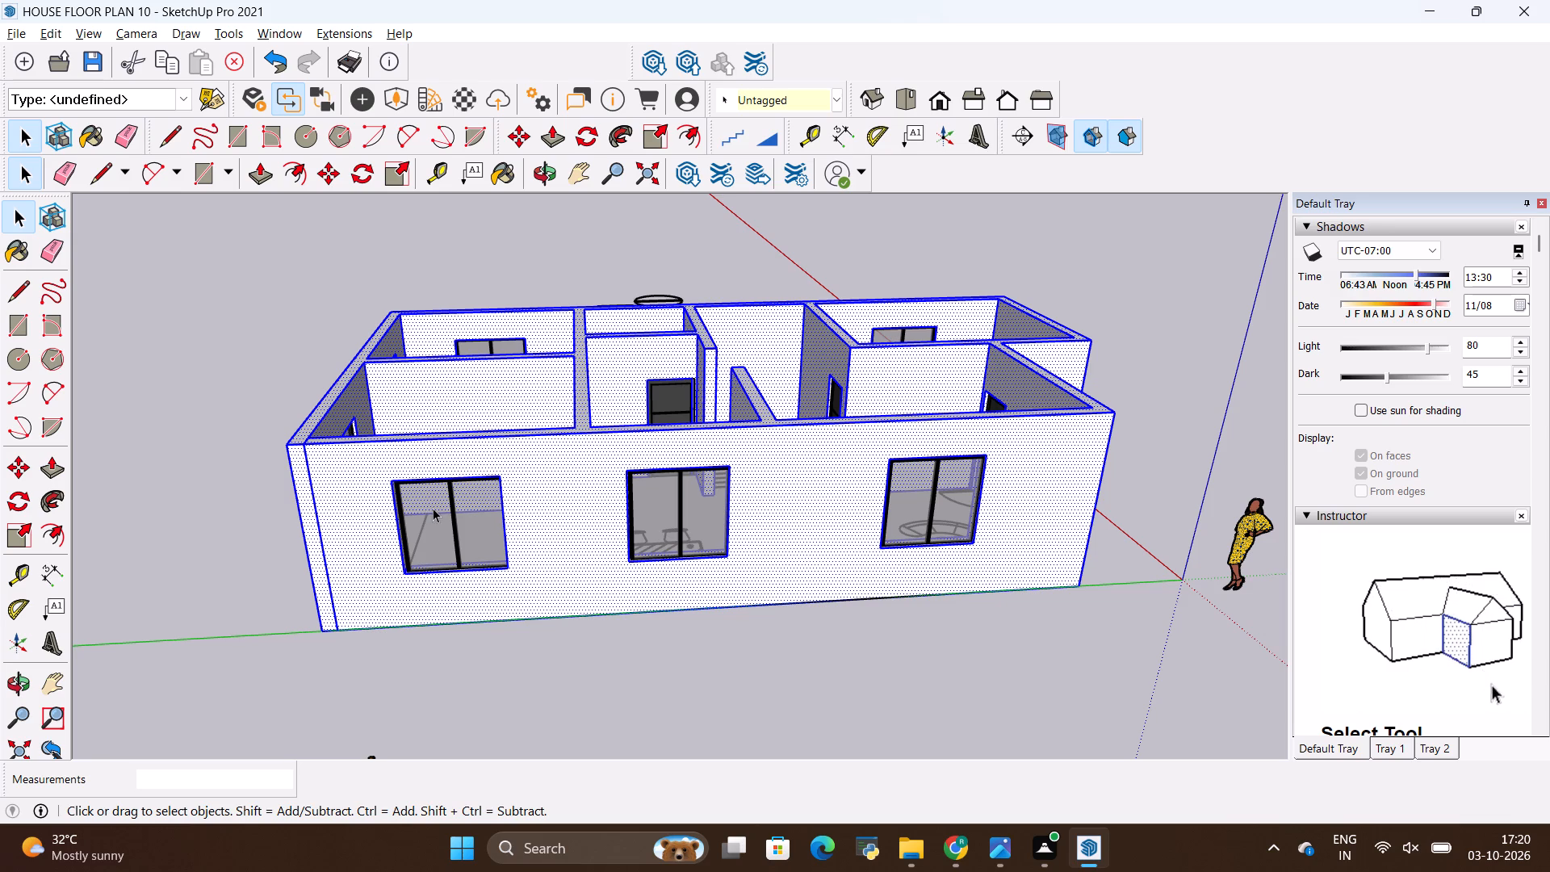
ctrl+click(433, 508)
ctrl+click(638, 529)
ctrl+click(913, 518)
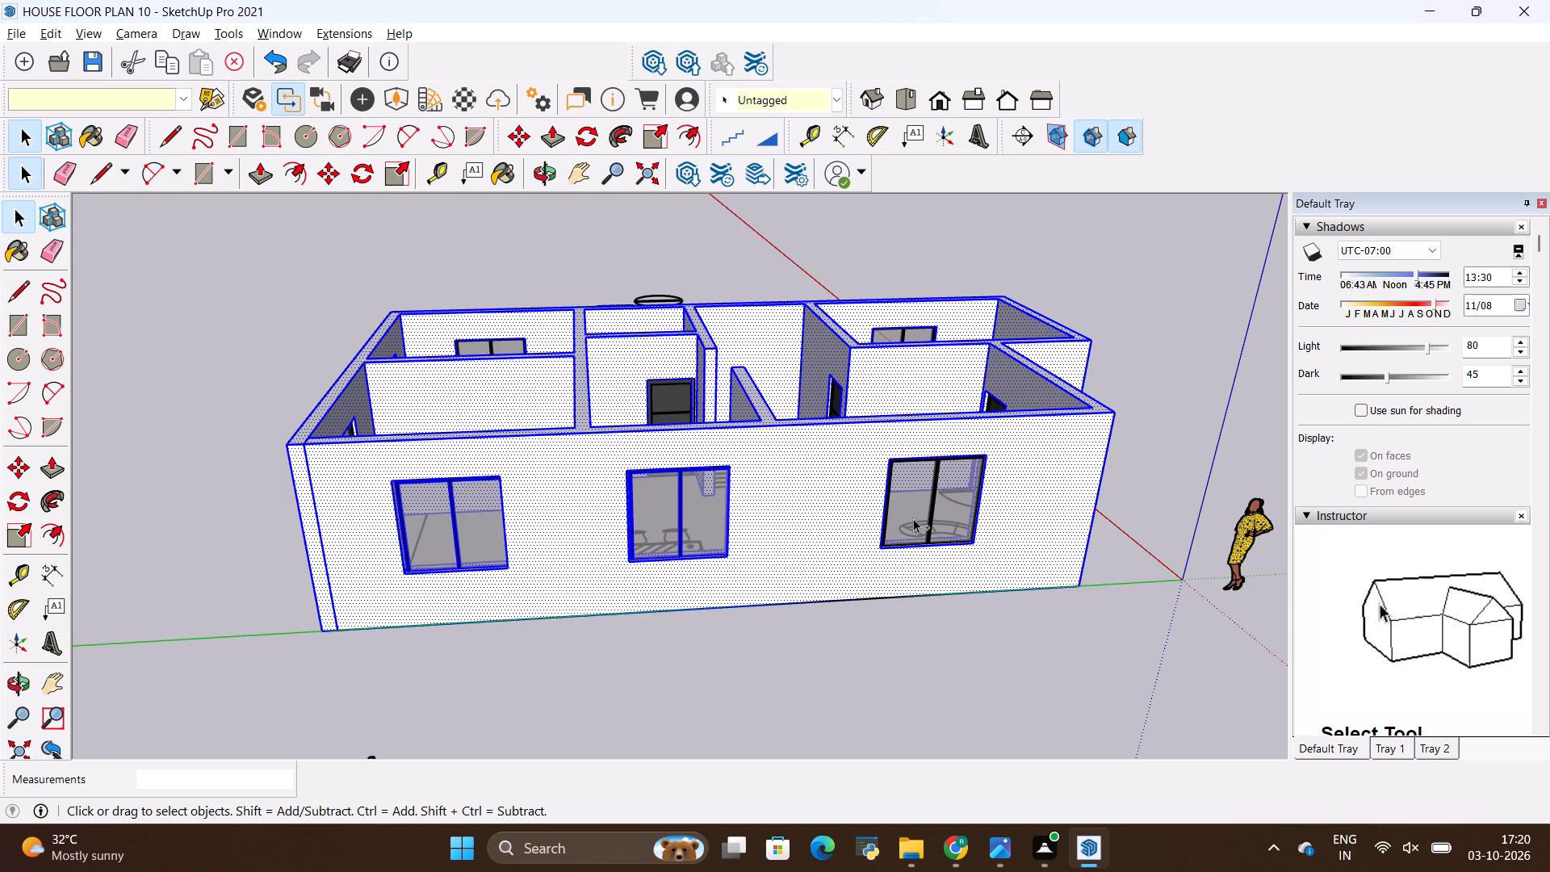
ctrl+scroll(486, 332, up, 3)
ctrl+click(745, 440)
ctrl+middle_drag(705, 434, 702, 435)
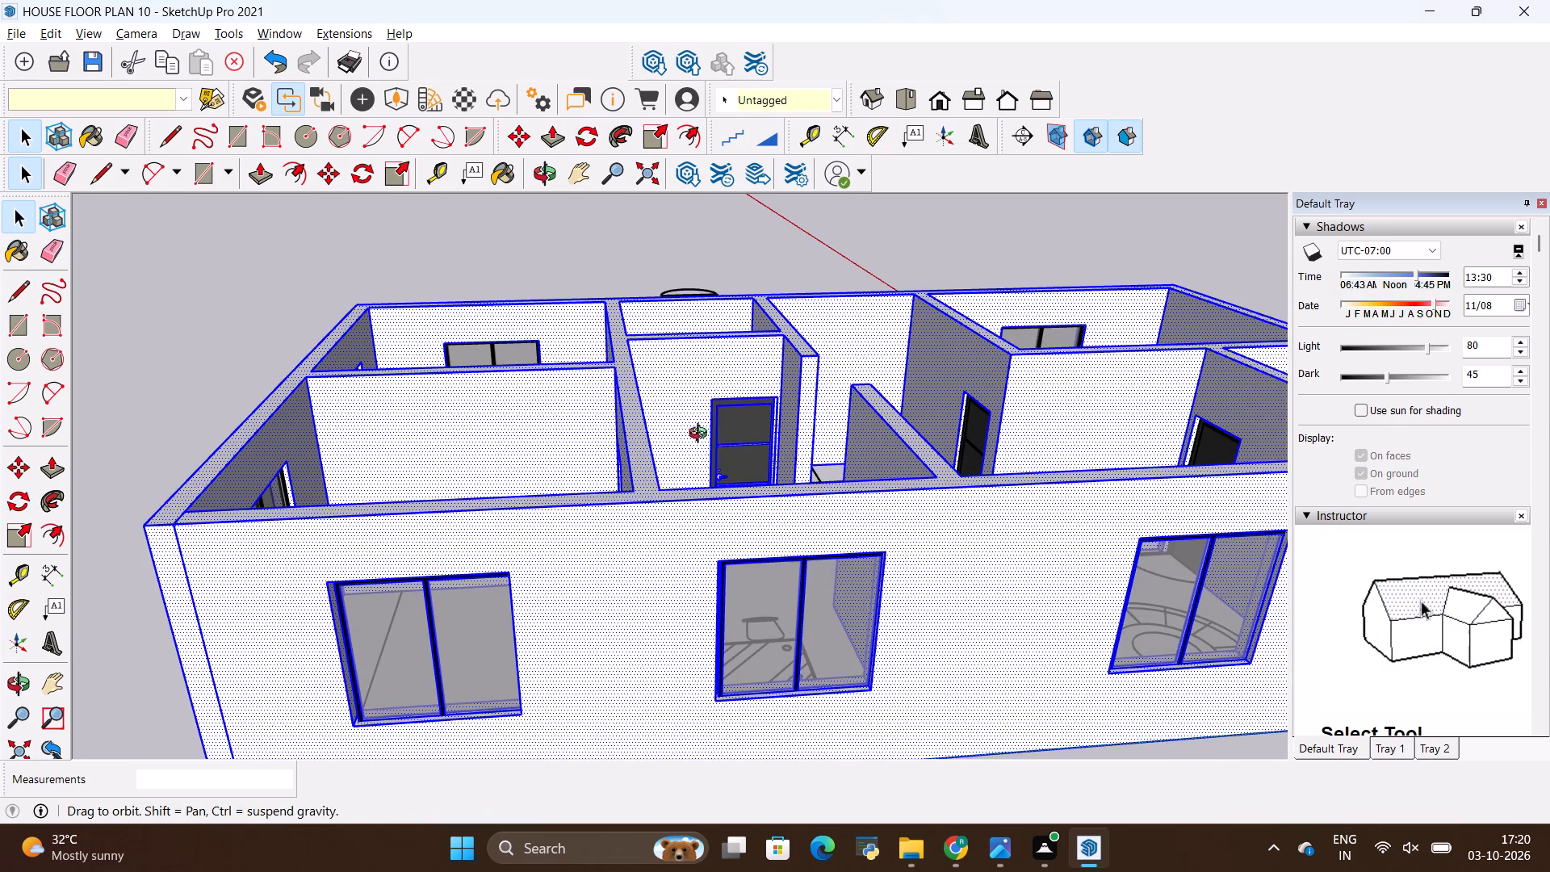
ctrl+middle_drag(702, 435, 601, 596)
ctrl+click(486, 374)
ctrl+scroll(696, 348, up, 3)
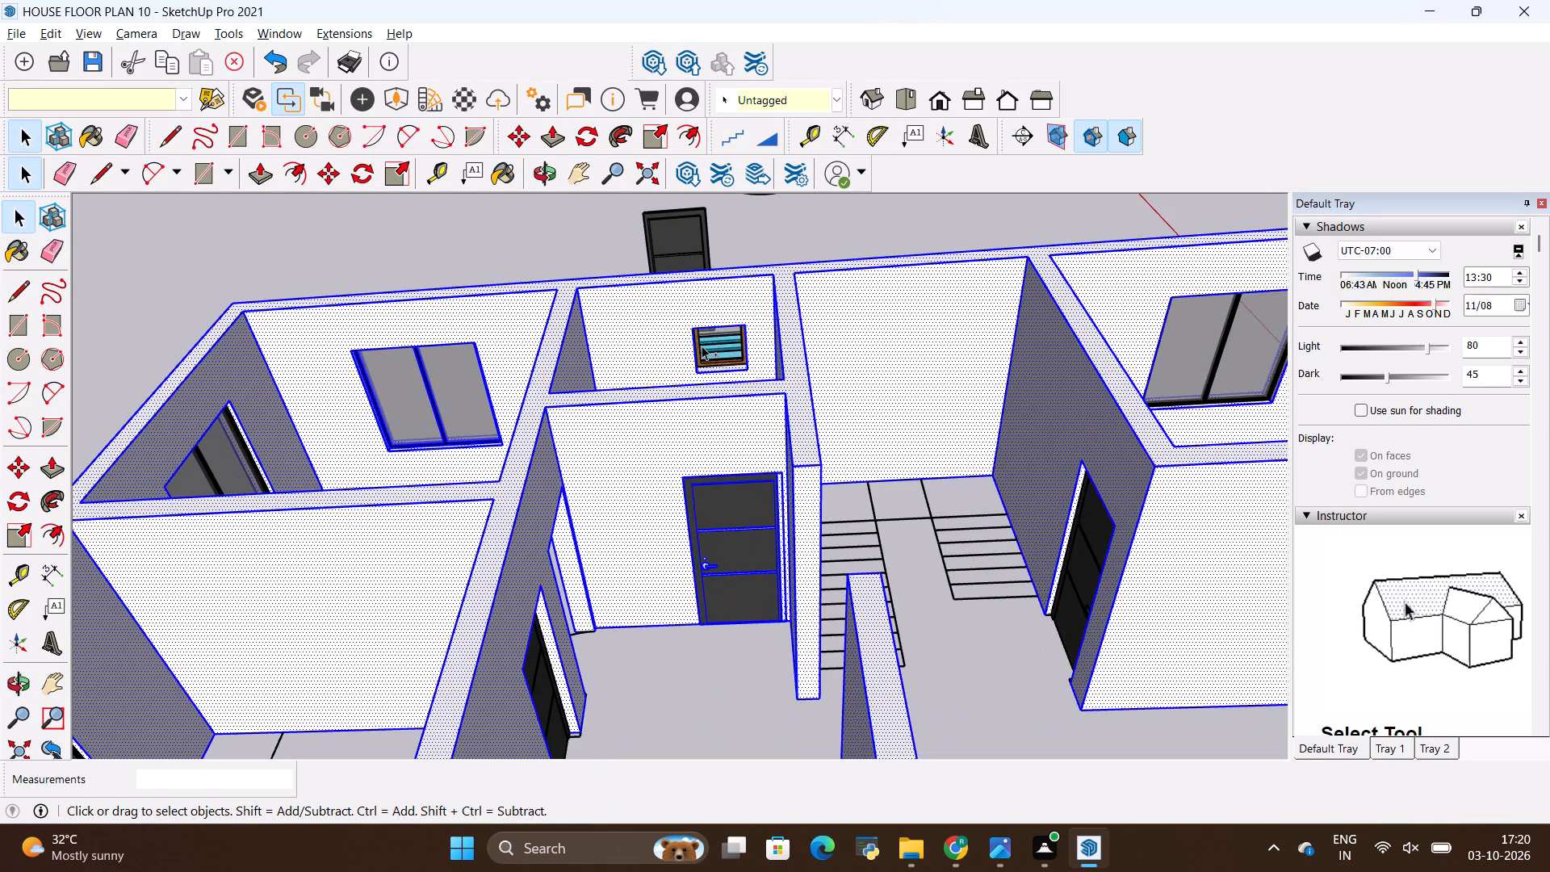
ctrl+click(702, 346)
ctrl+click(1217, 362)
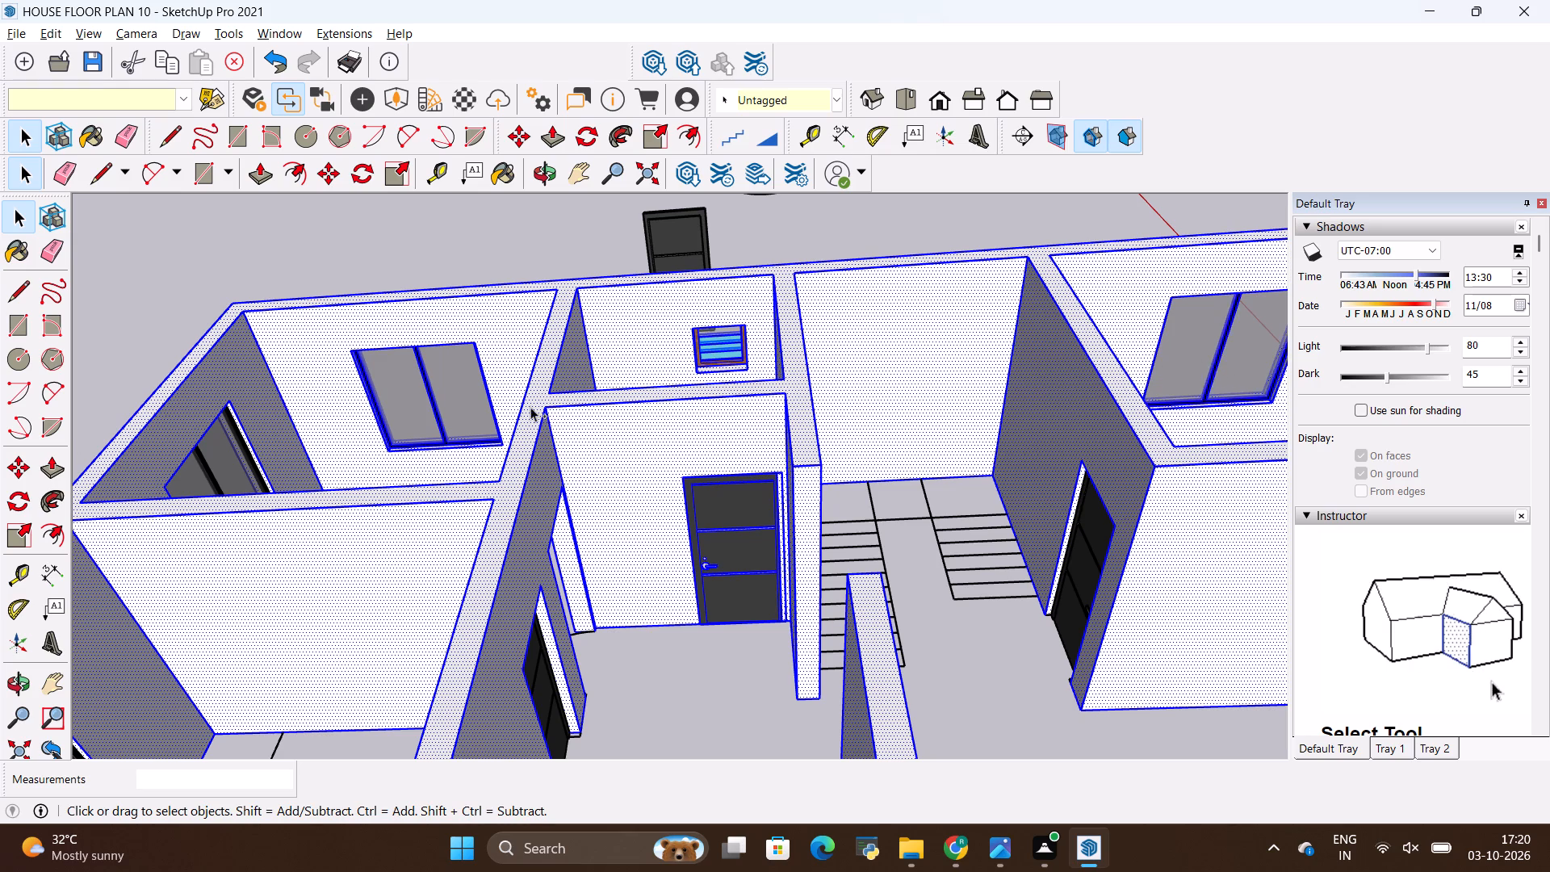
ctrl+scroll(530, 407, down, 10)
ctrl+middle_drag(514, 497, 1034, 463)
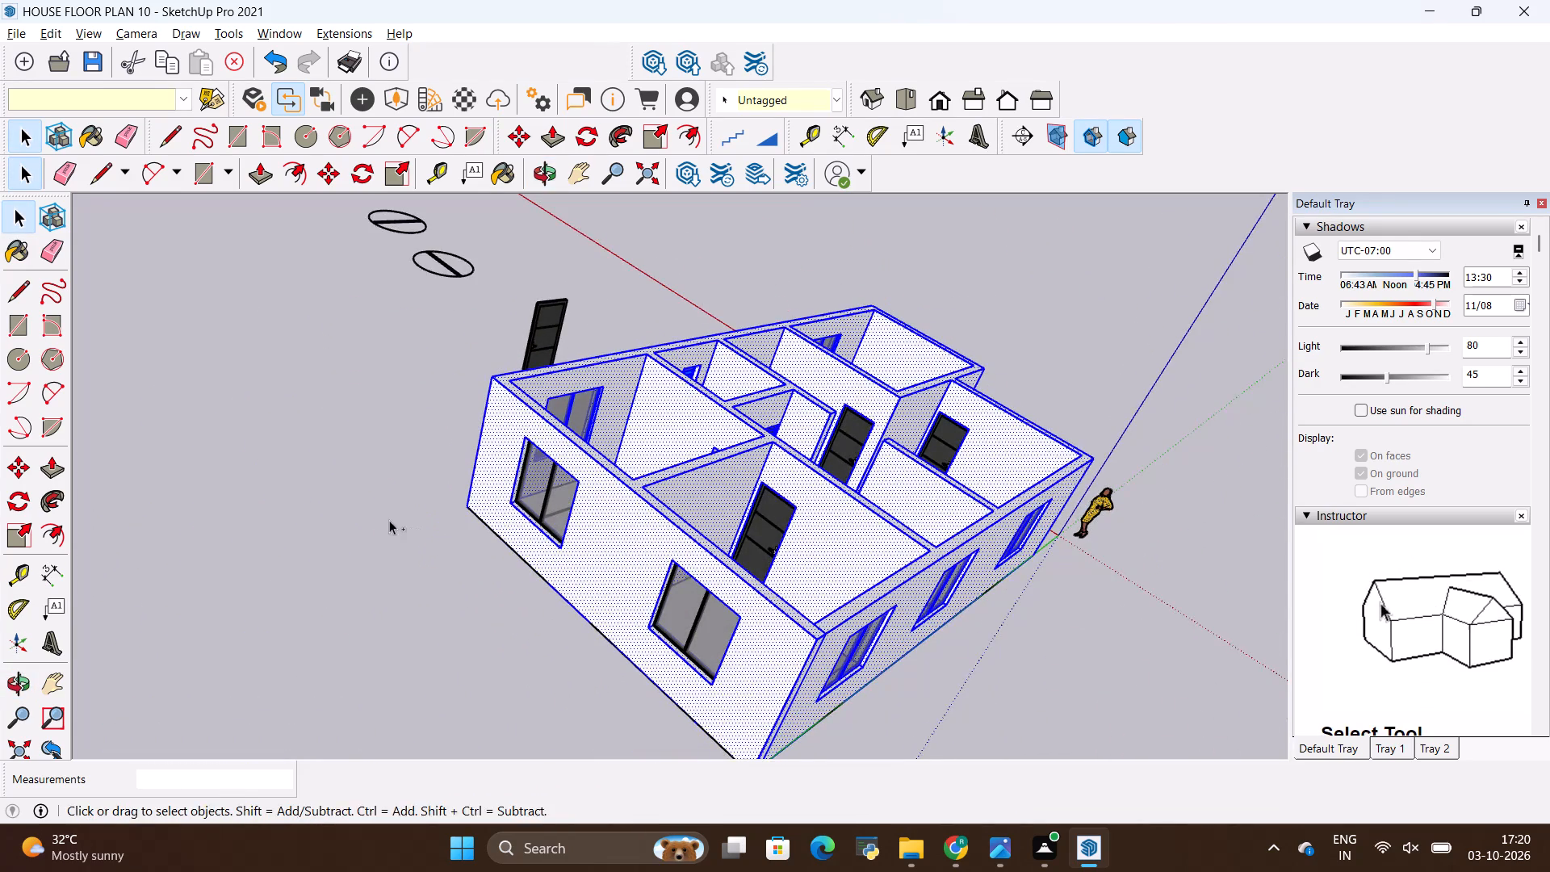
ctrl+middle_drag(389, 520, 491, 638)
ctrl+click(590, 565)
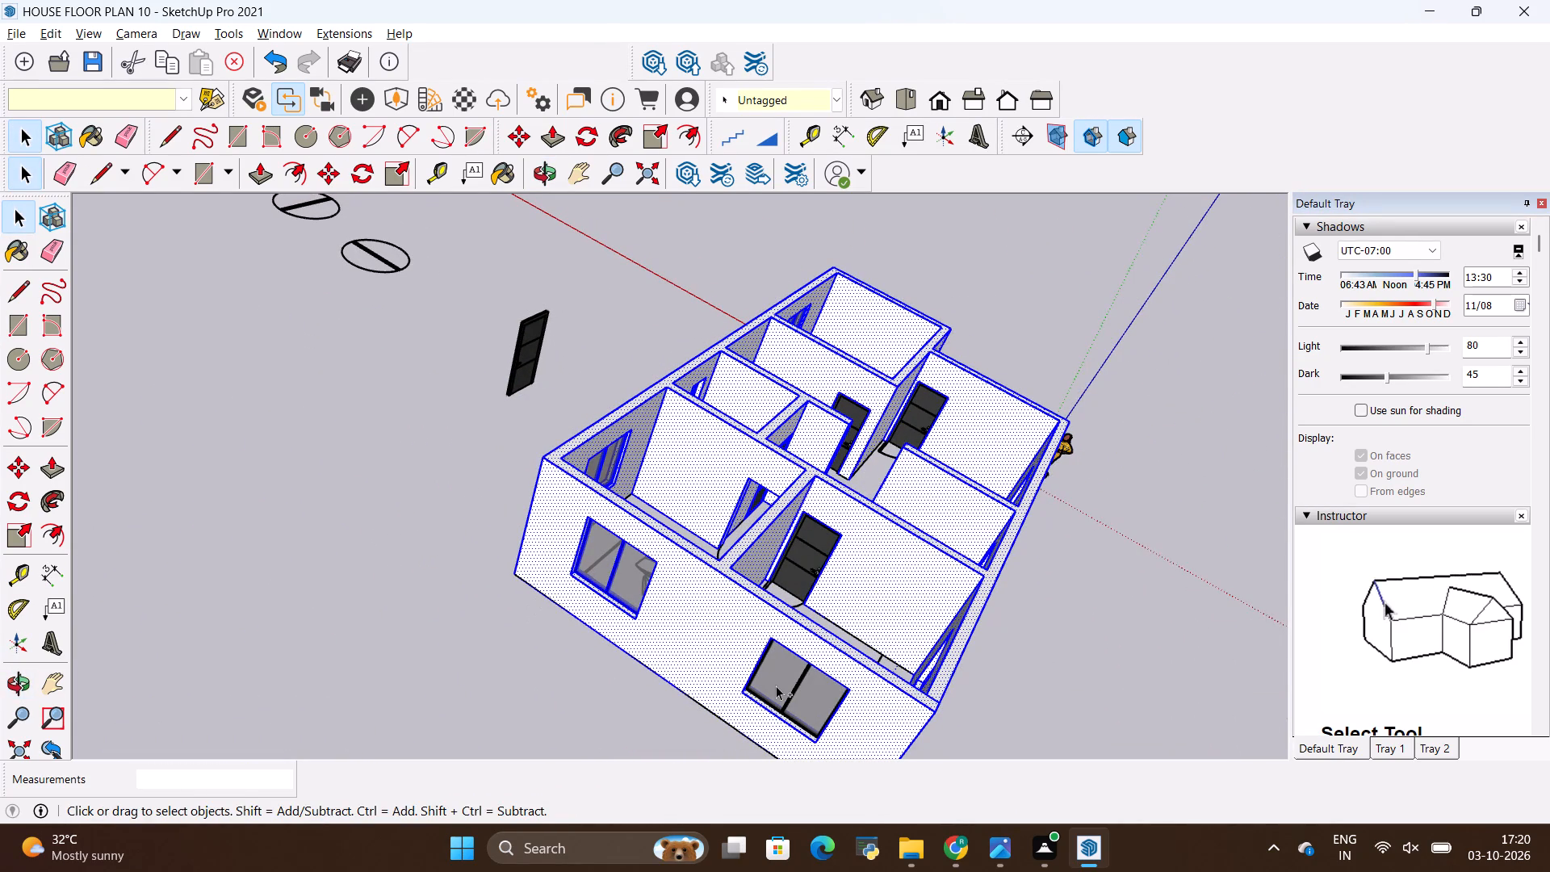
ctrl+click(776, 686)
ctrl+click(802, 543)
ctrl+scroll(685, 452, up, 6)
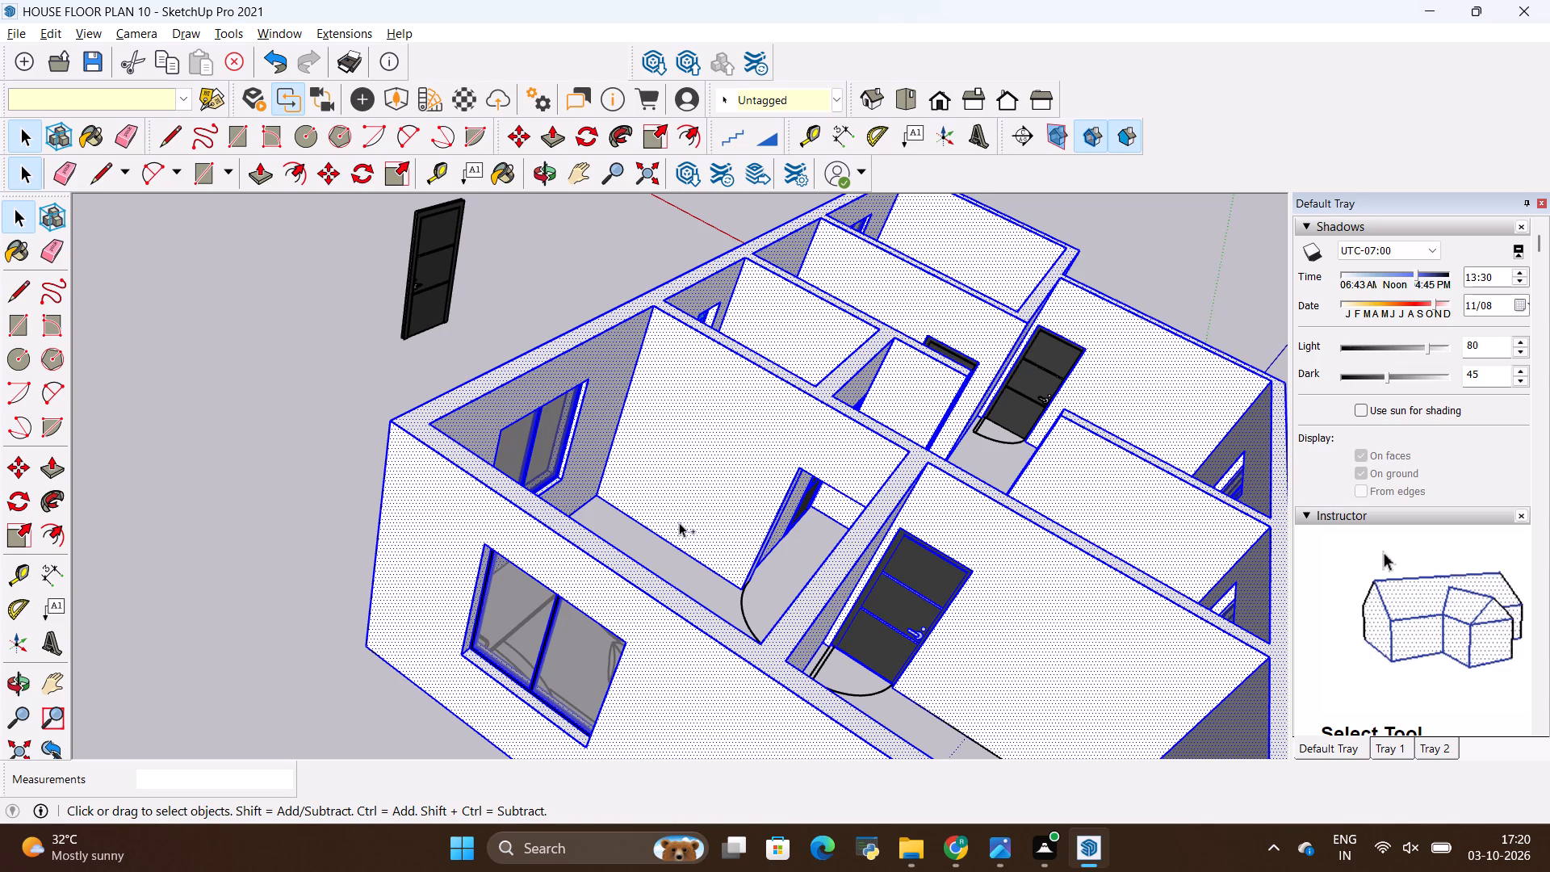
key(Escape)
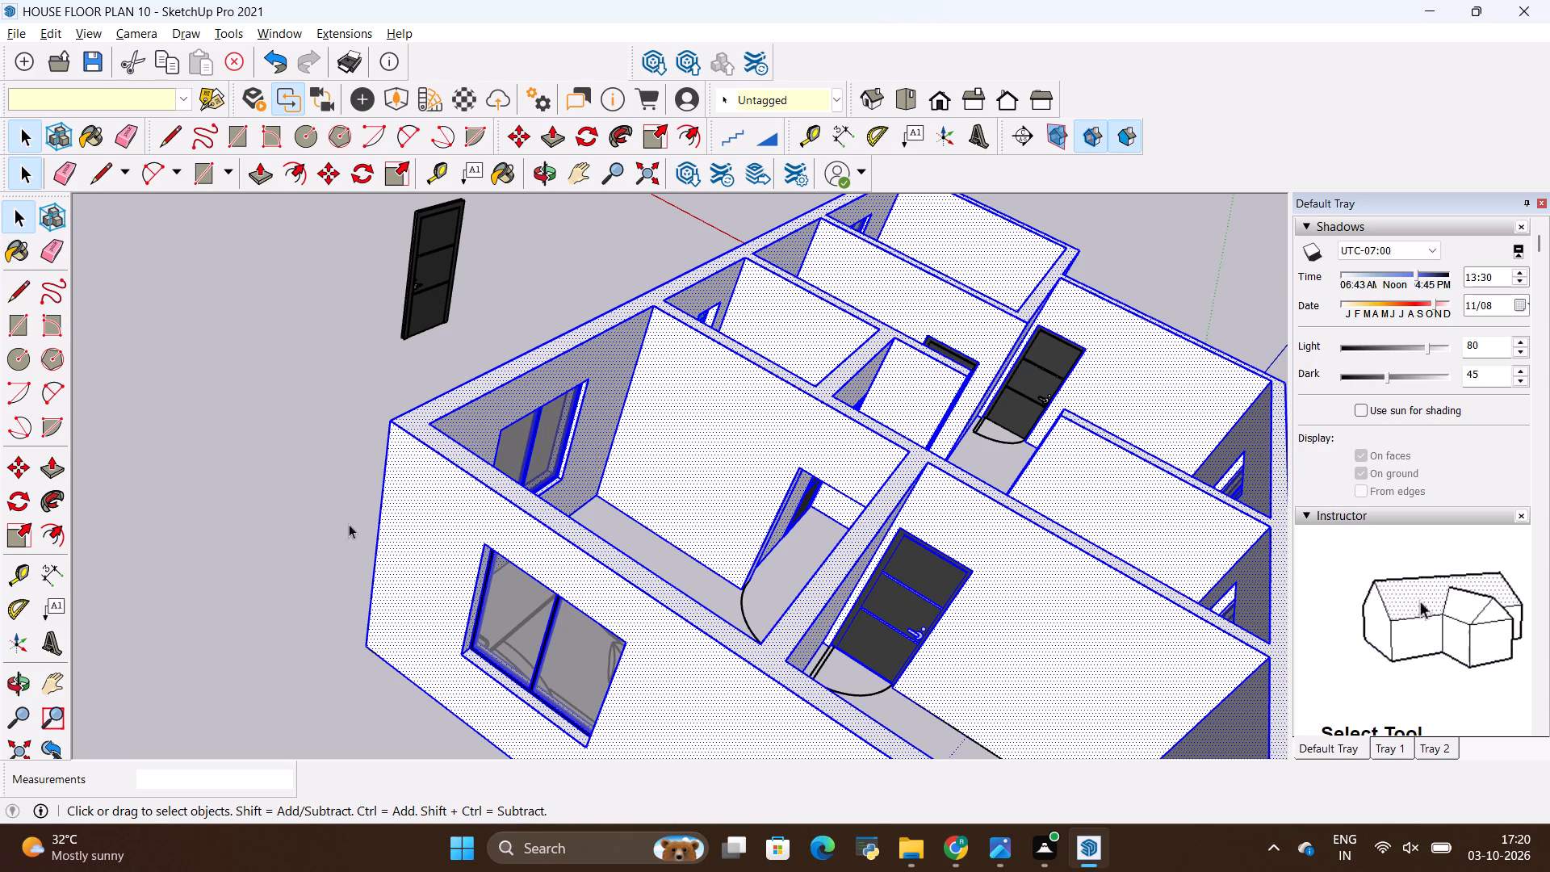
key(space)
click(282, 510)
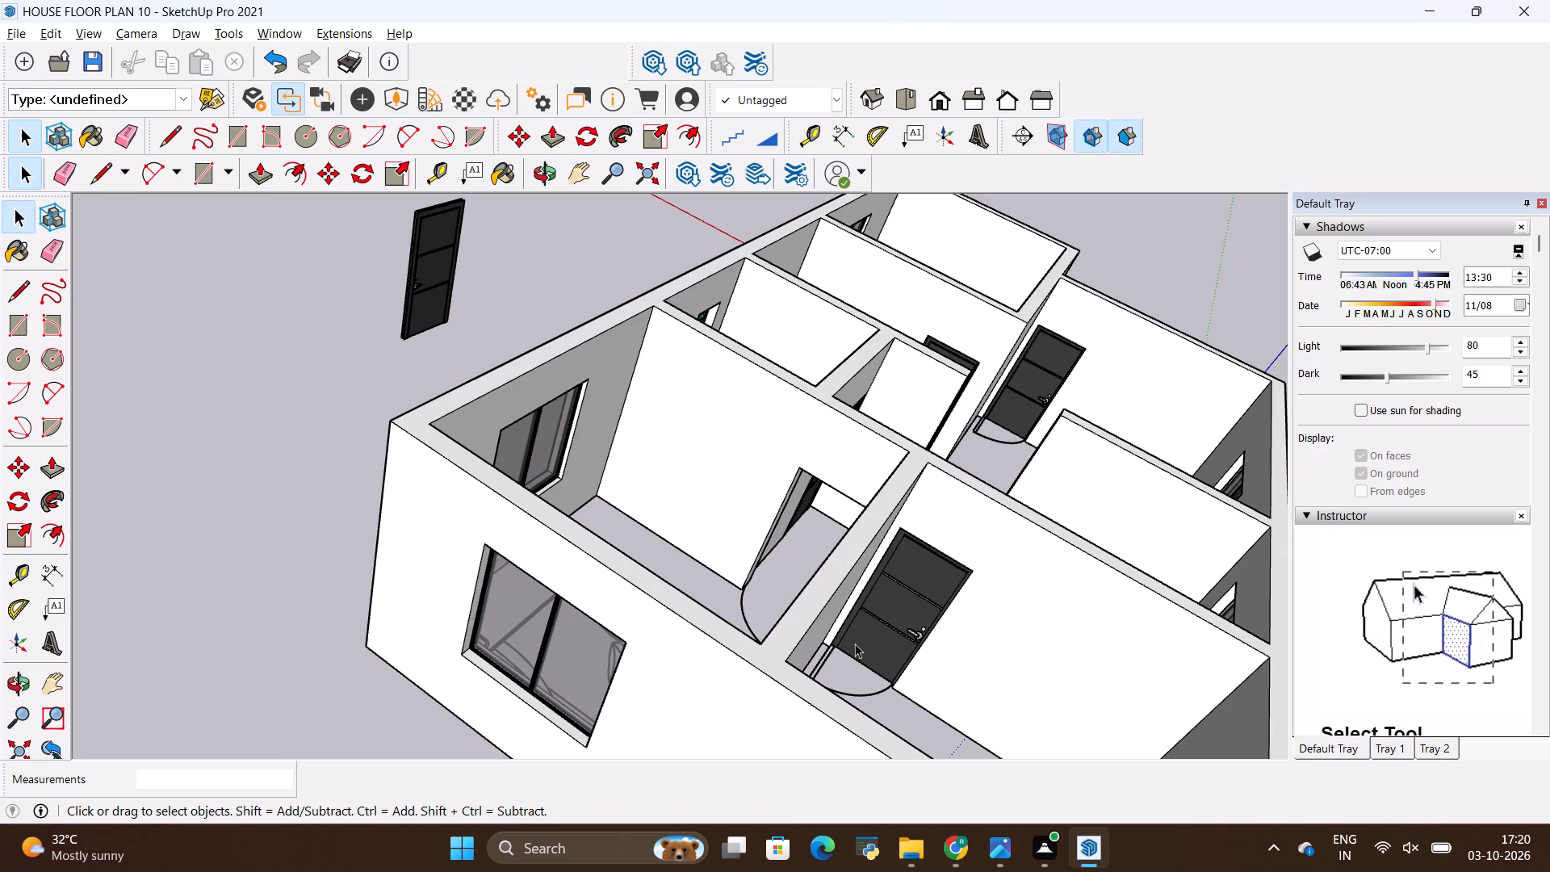
Copy the bedroom door into the empty doorway of the adjoining rear bedroom, snapping its top corner to the opening's top corner.
scroll(855, 644, up, 3)
key(space)
click(854, 642)
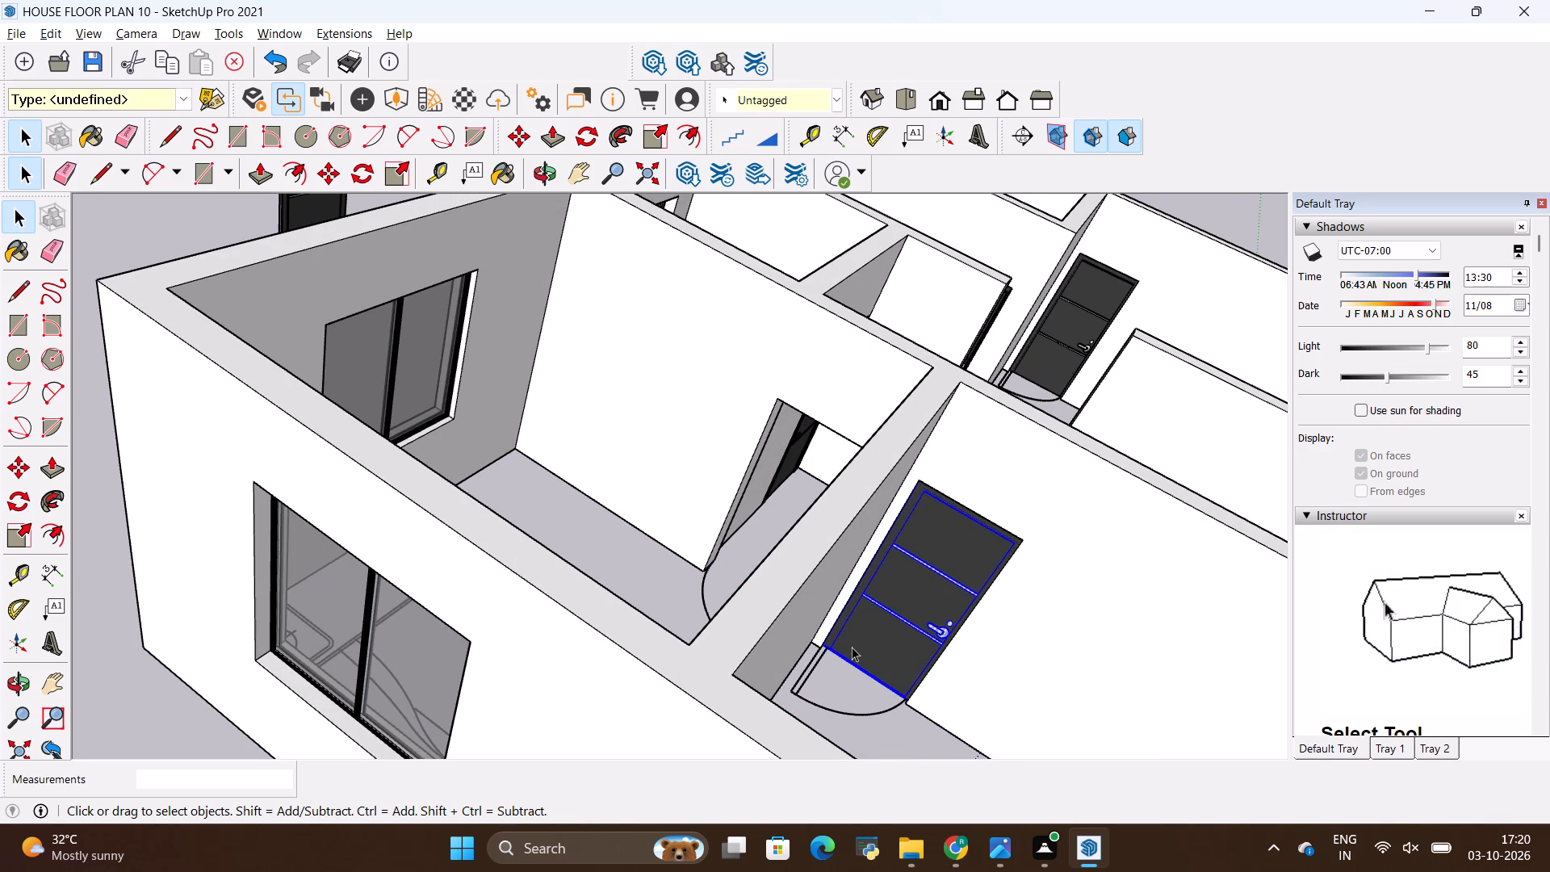
key(m)
scroll(850, 658, up, 4)
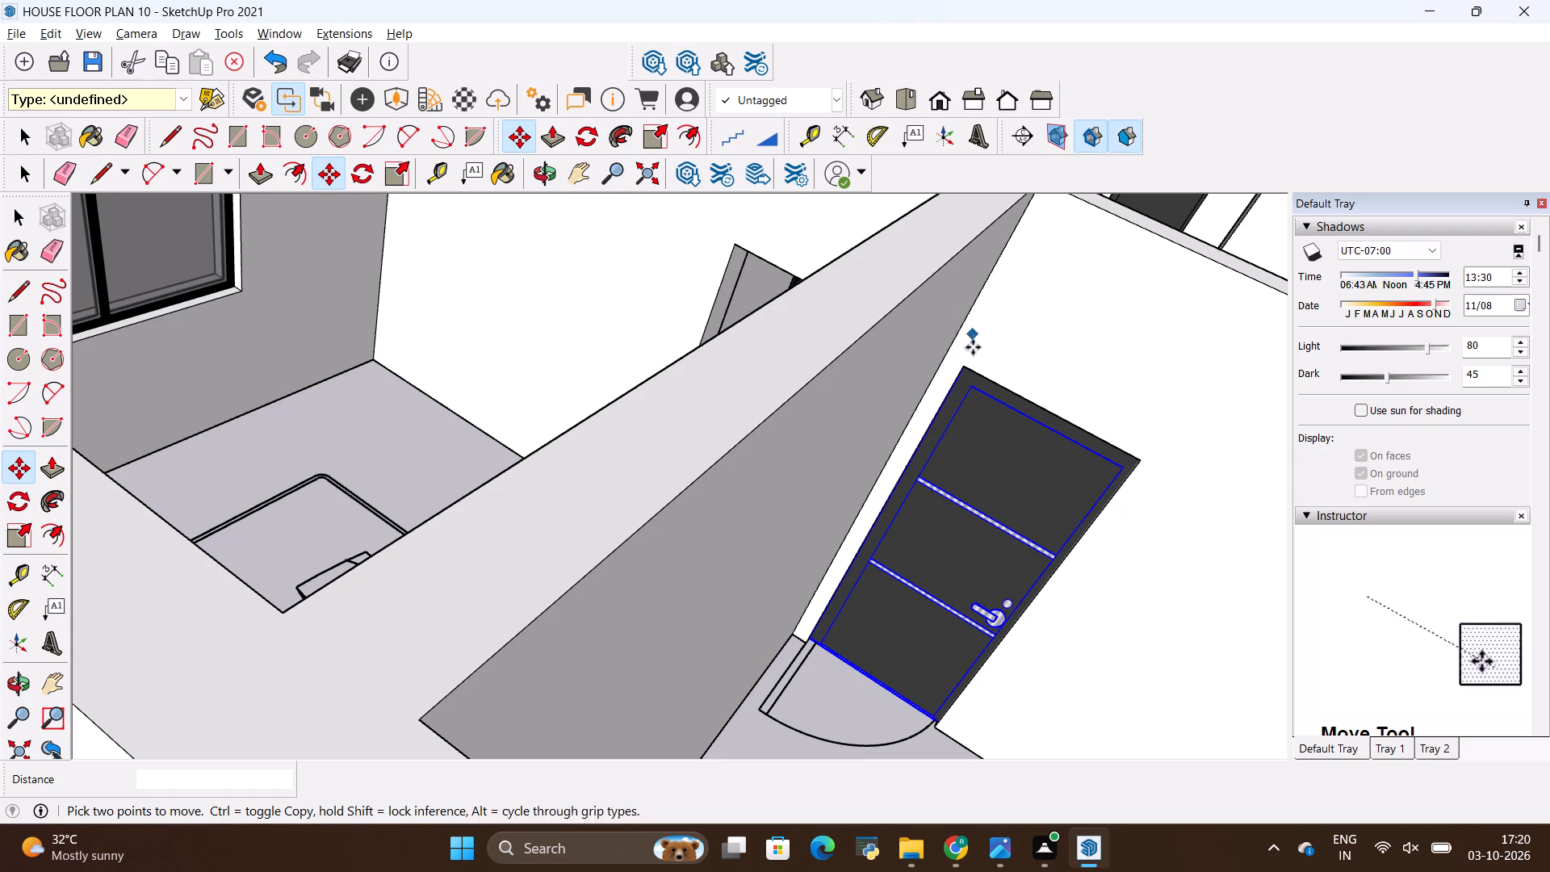
ctrl+click(961, 369)
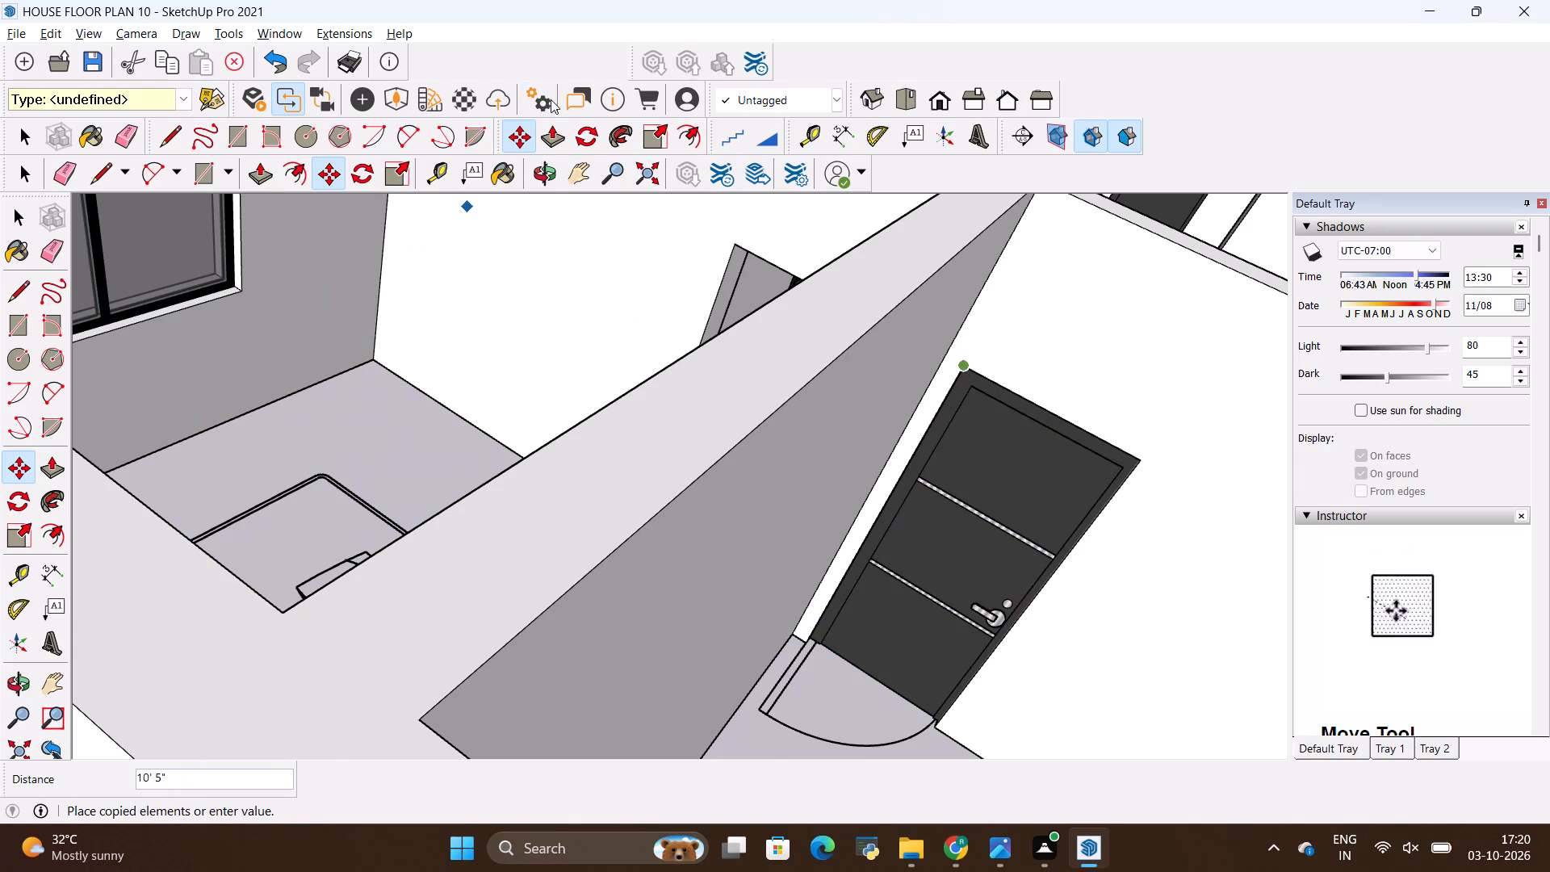
scroll(619, 132, up, 9)
scroll(727, 262, up, 2)
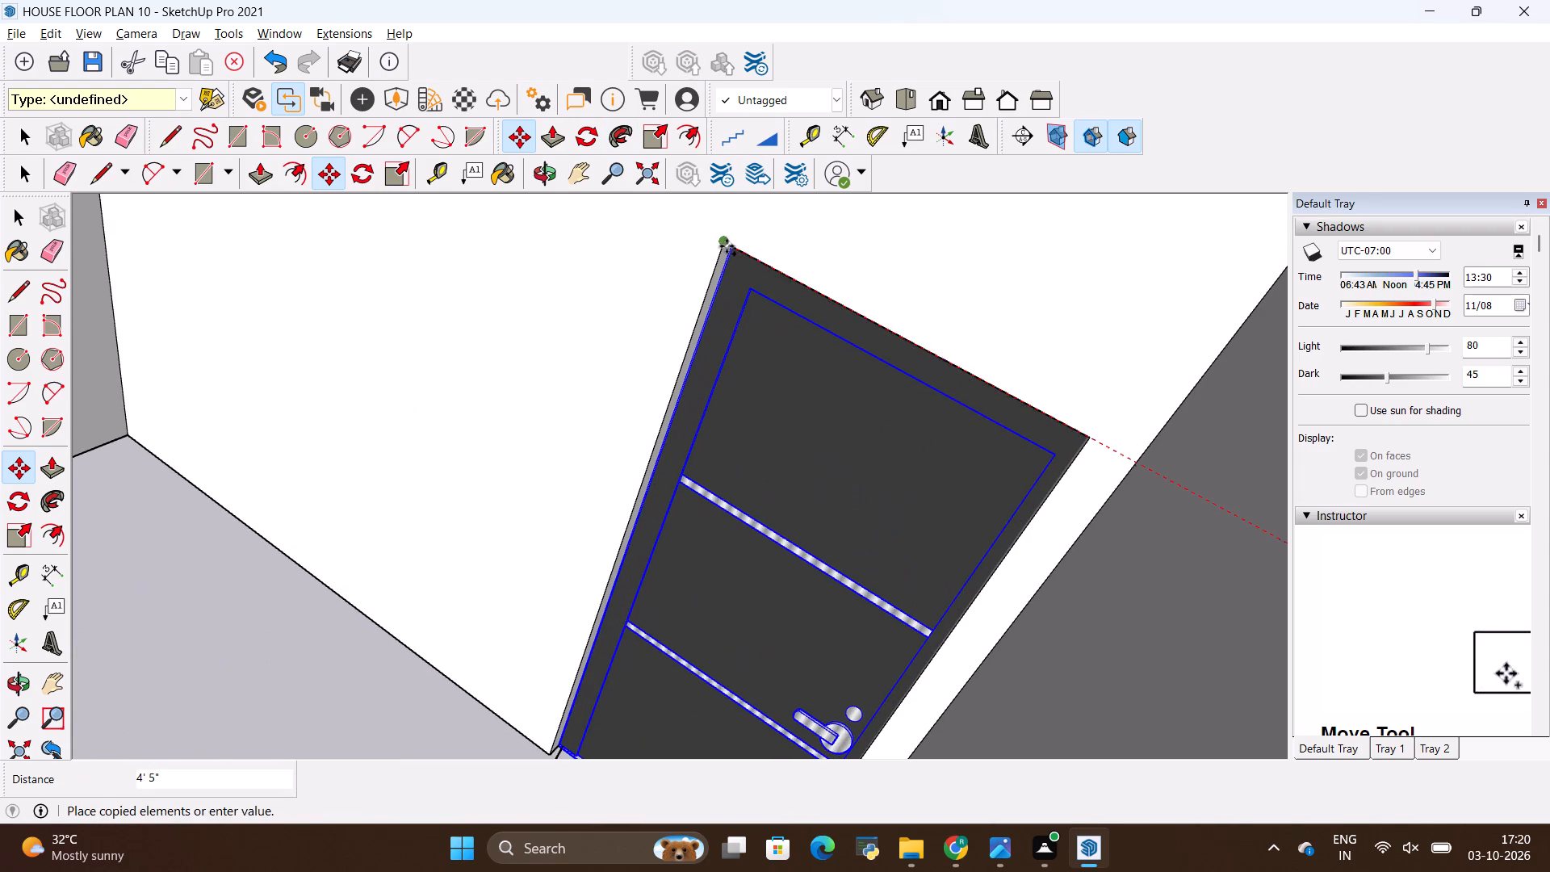
click(727, 245)
scroll(557, 300, down, 4)
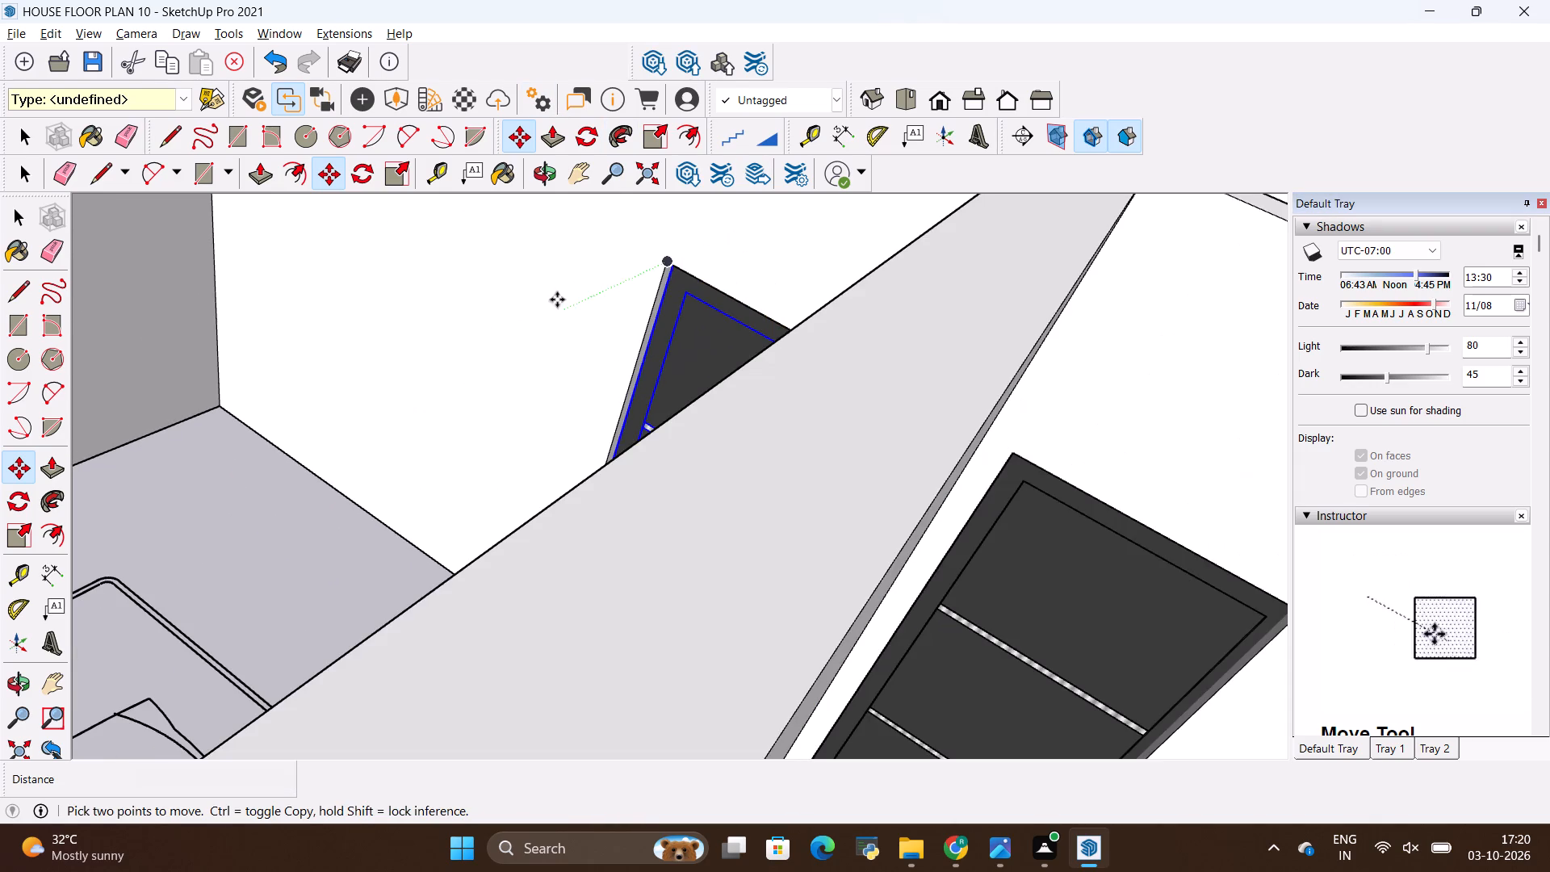
key(Escape)
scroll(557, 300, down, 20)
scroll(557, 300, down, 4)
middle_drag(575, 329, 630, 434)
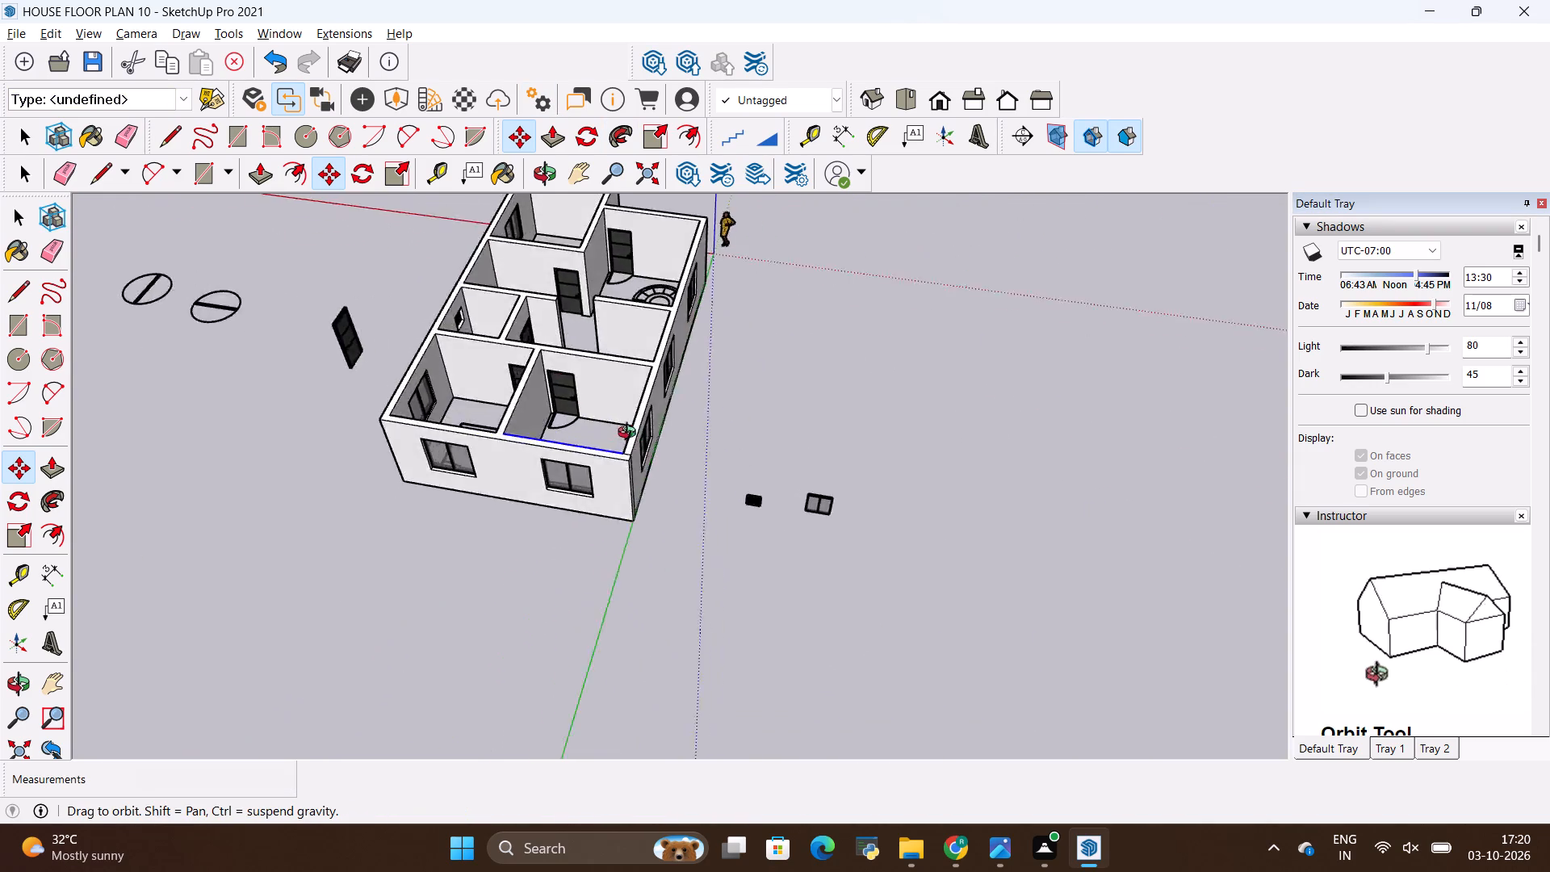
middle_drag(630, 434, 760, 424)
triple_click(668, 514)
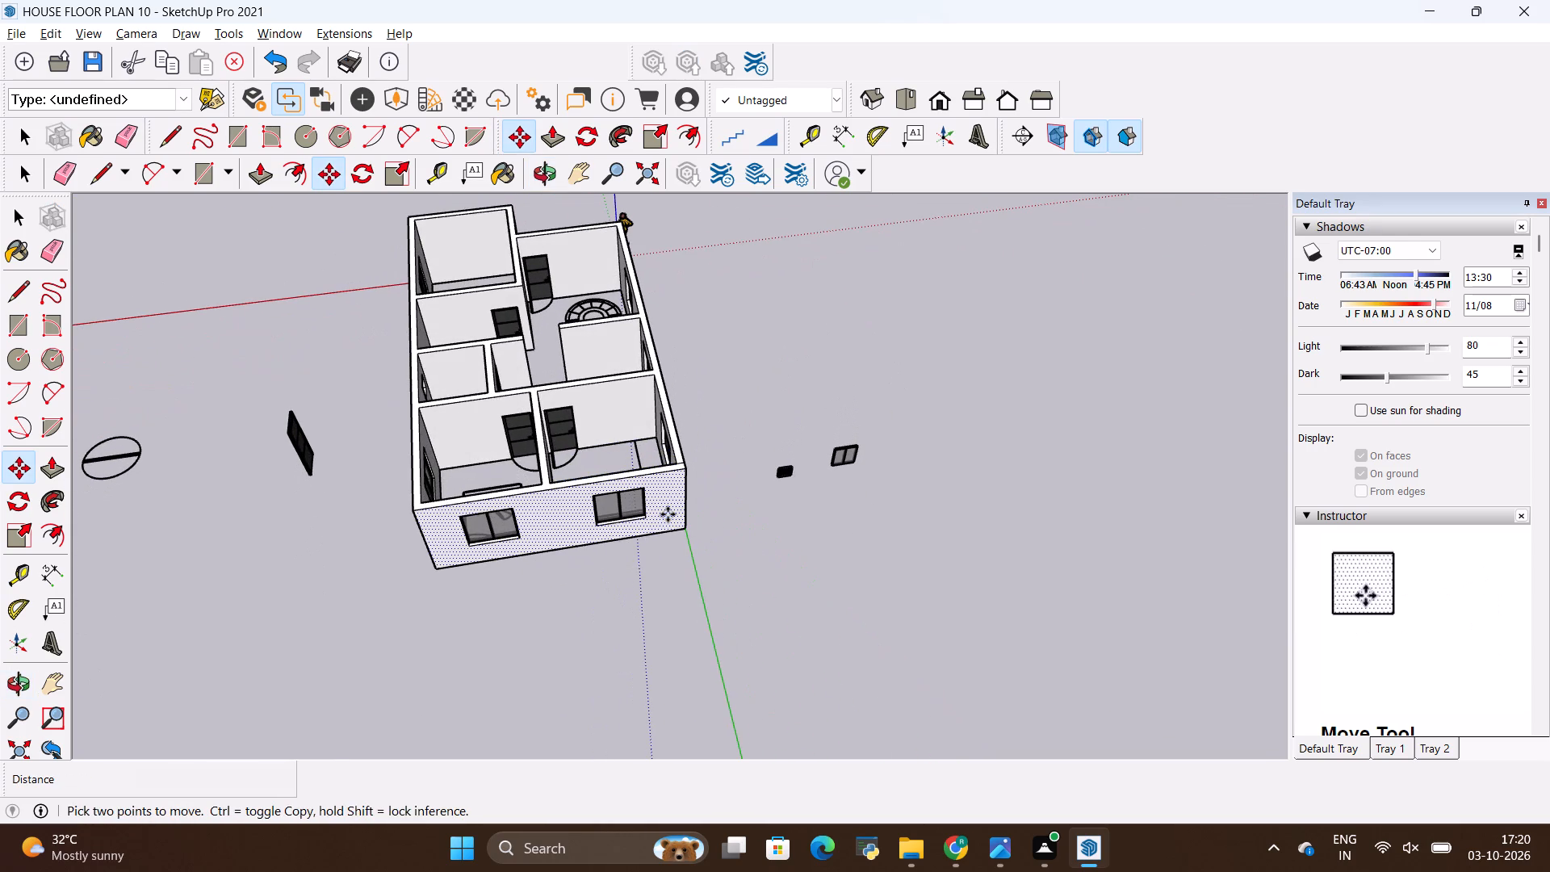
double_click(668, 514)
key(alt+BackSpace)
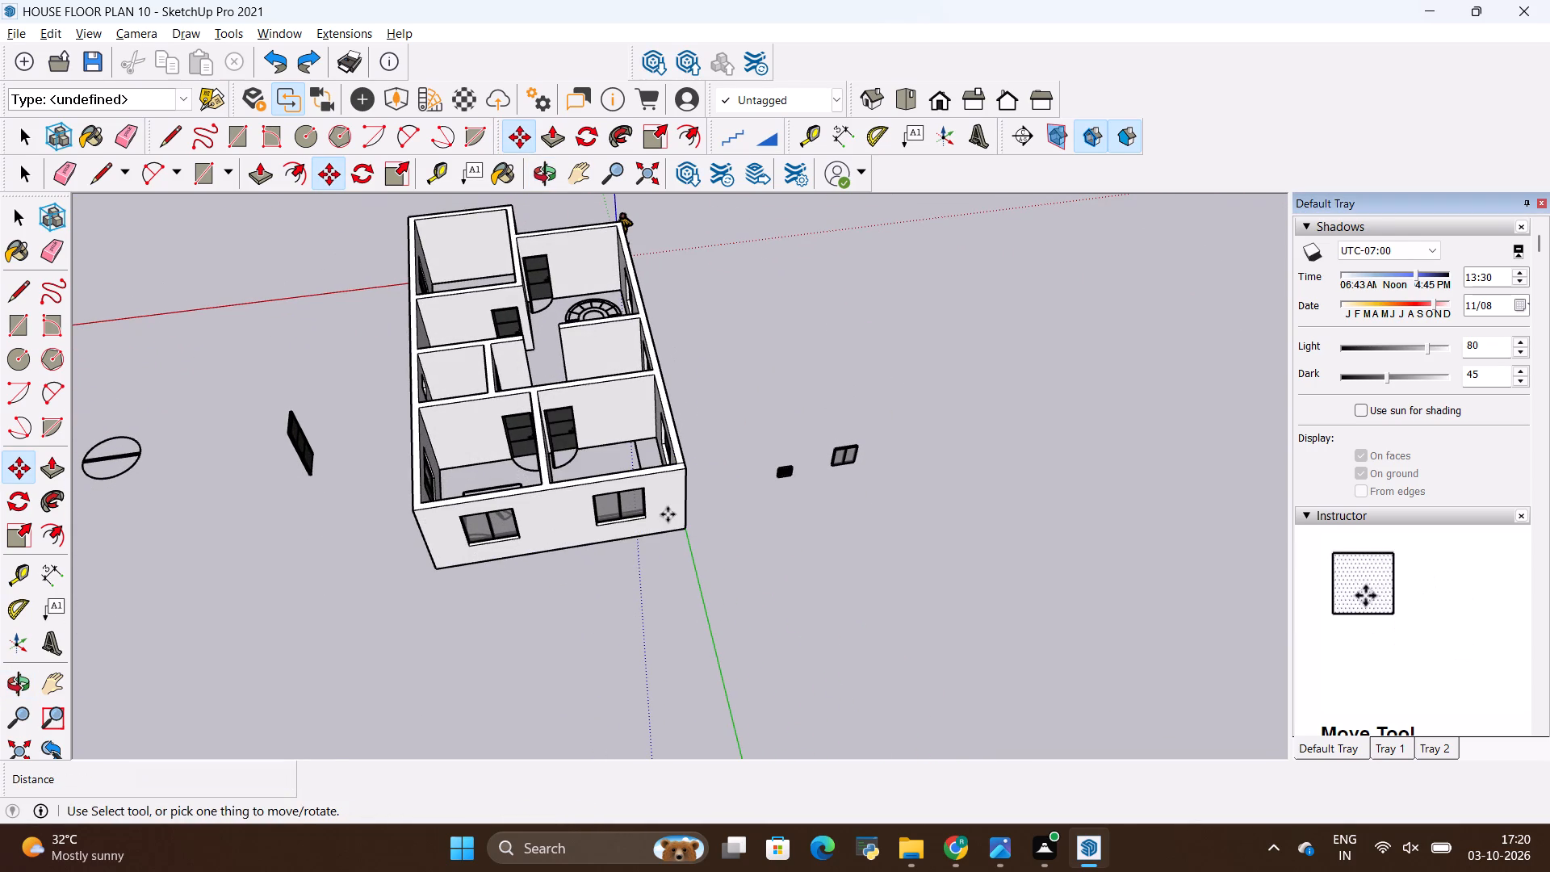
Select all the house walls with their fitted windows, doors and toilet ventilator, and make them one group.
key(space)
triple_click(563, 523)
triple_click(565, 522)
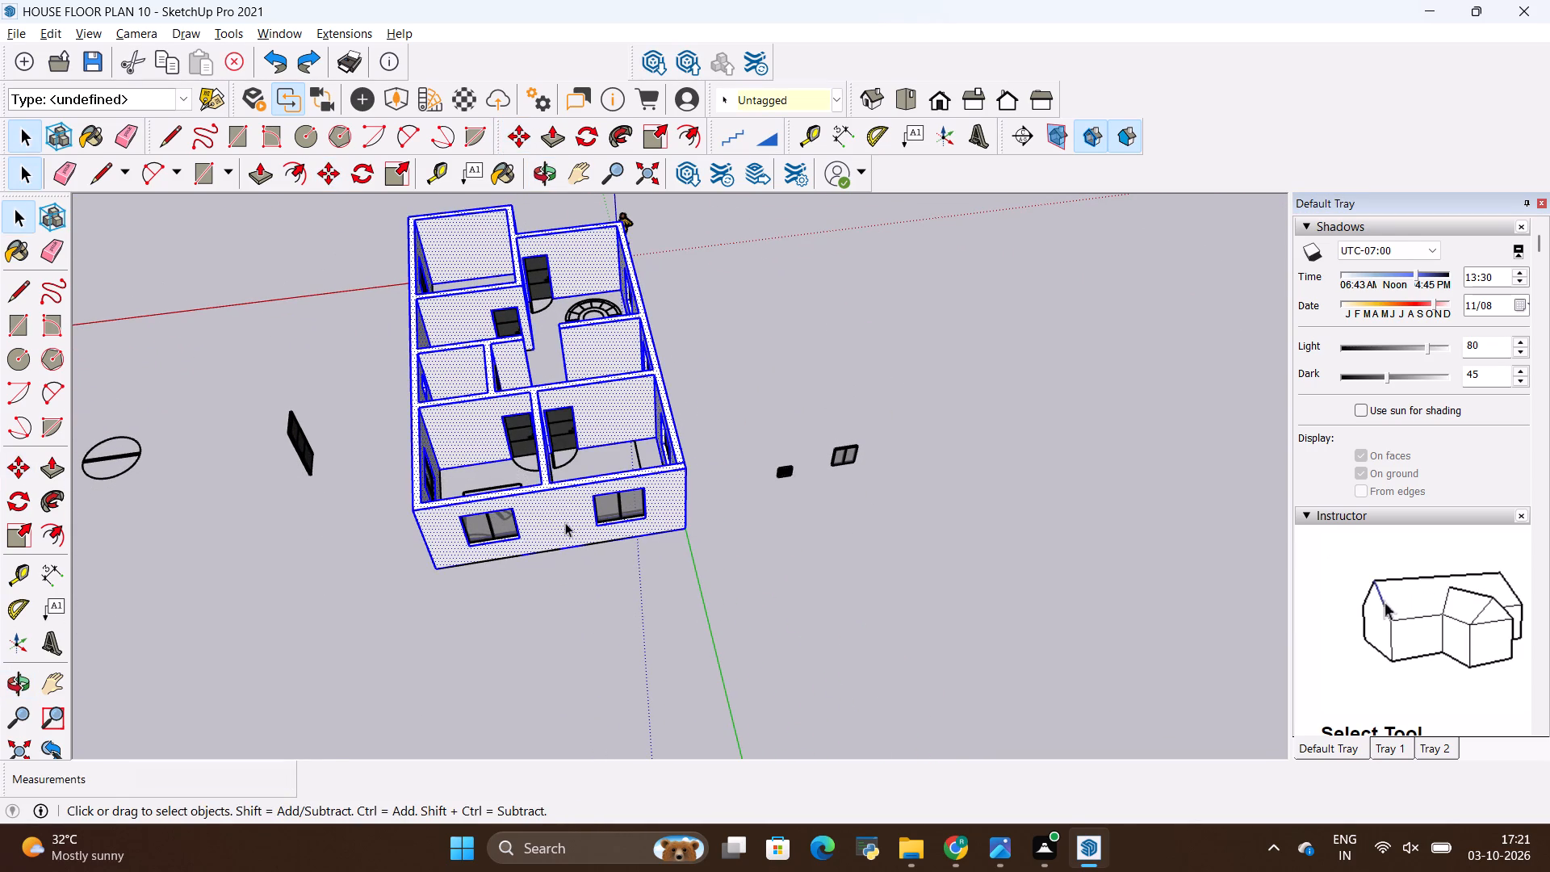
double_click(565, 524)
scroll(496, 535, up, 4)
click(503, 527)
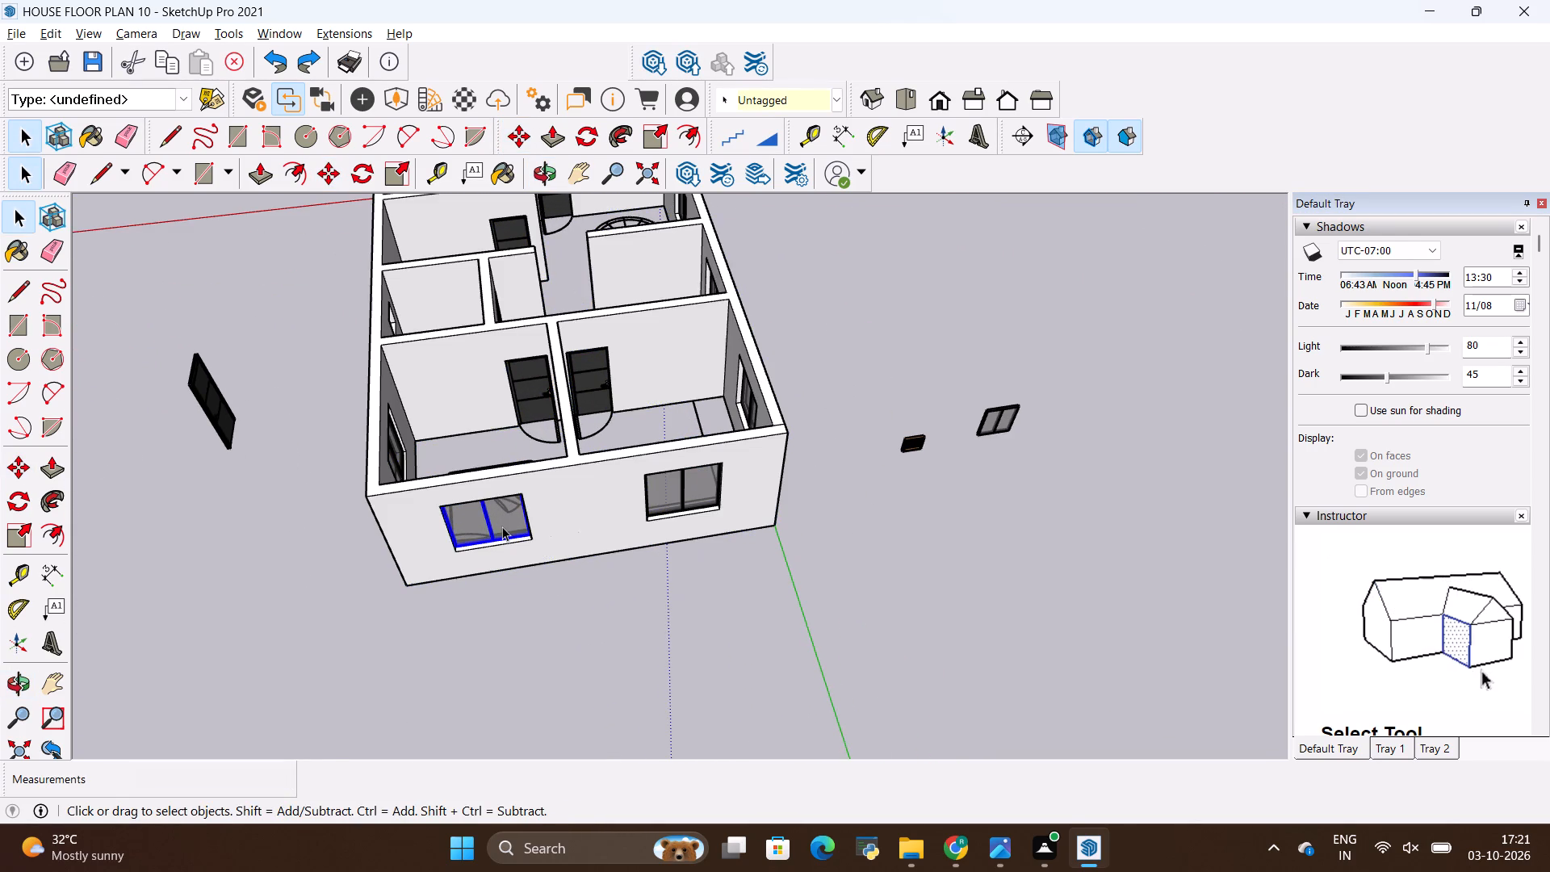
triple_click(558, 528)
triple_click(559, 528)
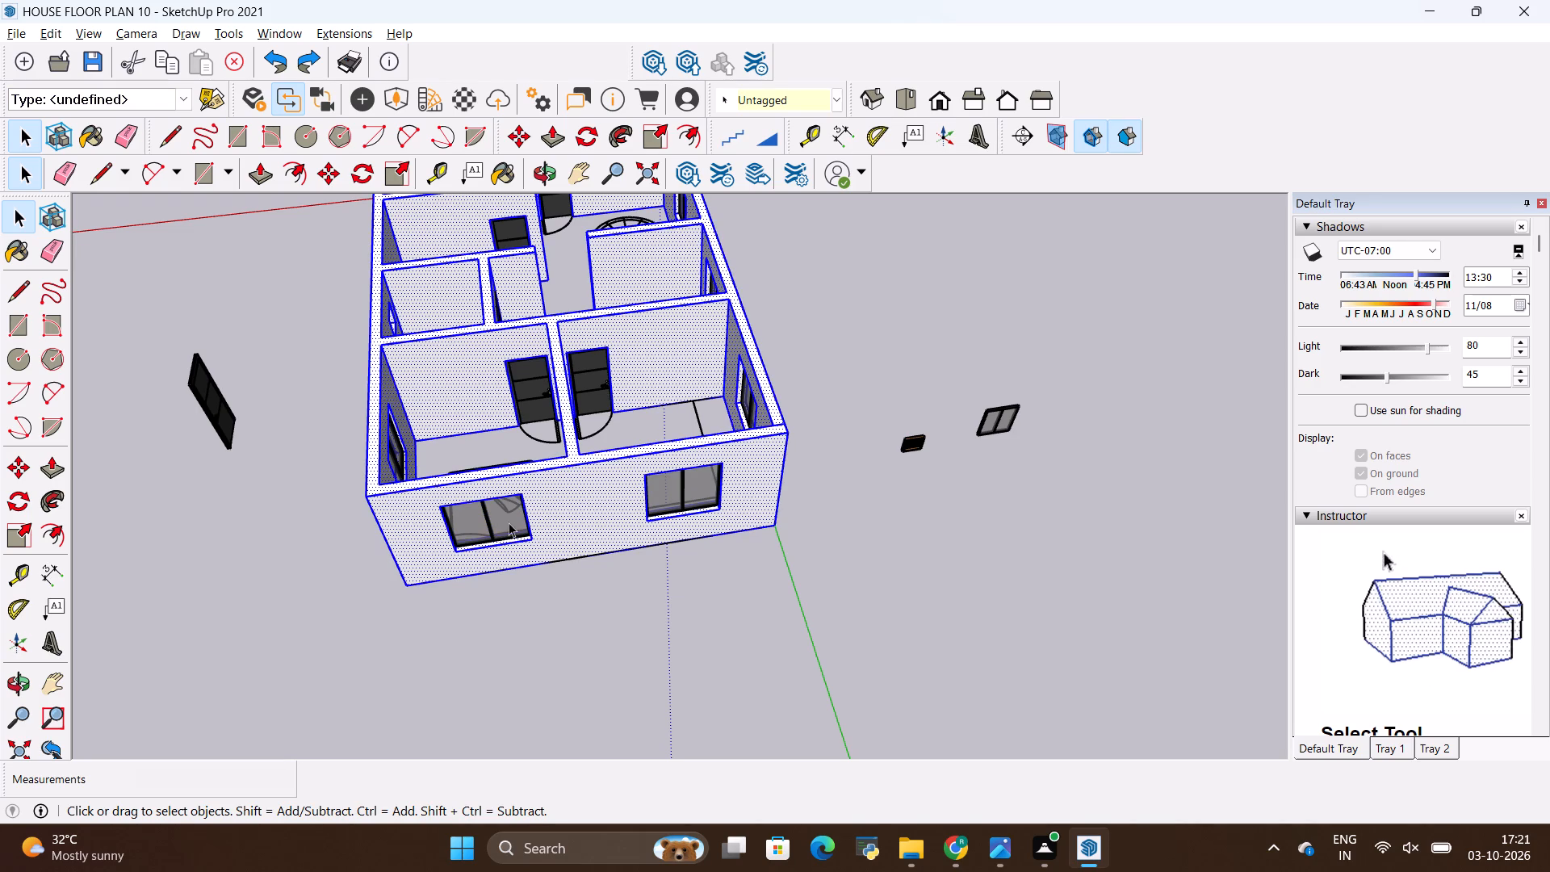
ctrl+click(506, 522)
ctrl+click(697, 494)
ctrl+scroll(595, 384, up, 4)
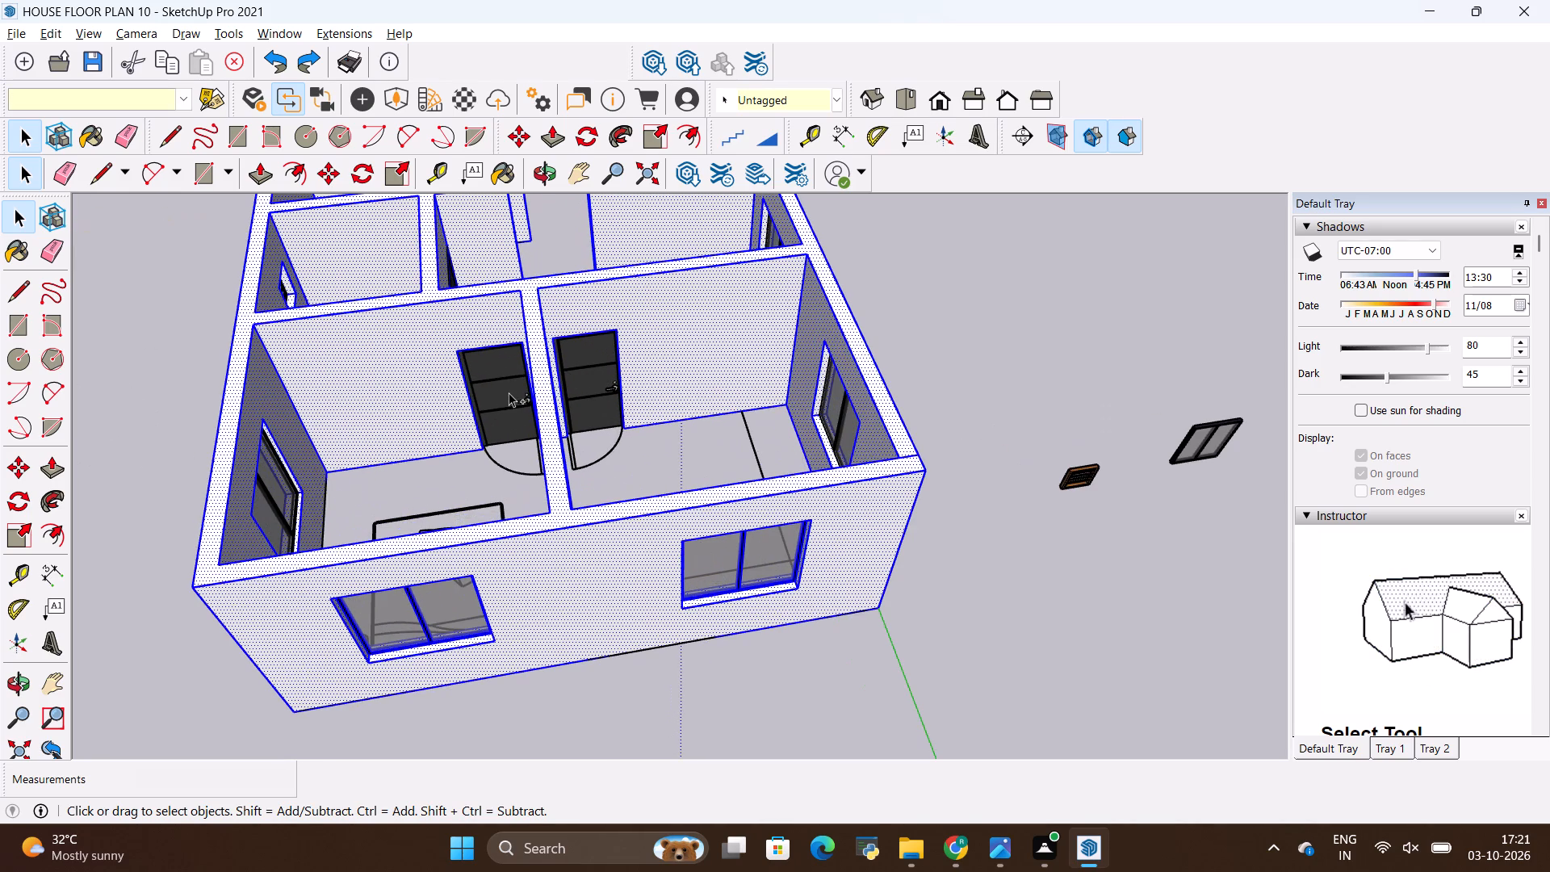
ctrl+click(506, 393)
ctrl+click(580, 386)
ctrl+scroll(623, 493, down, 10)
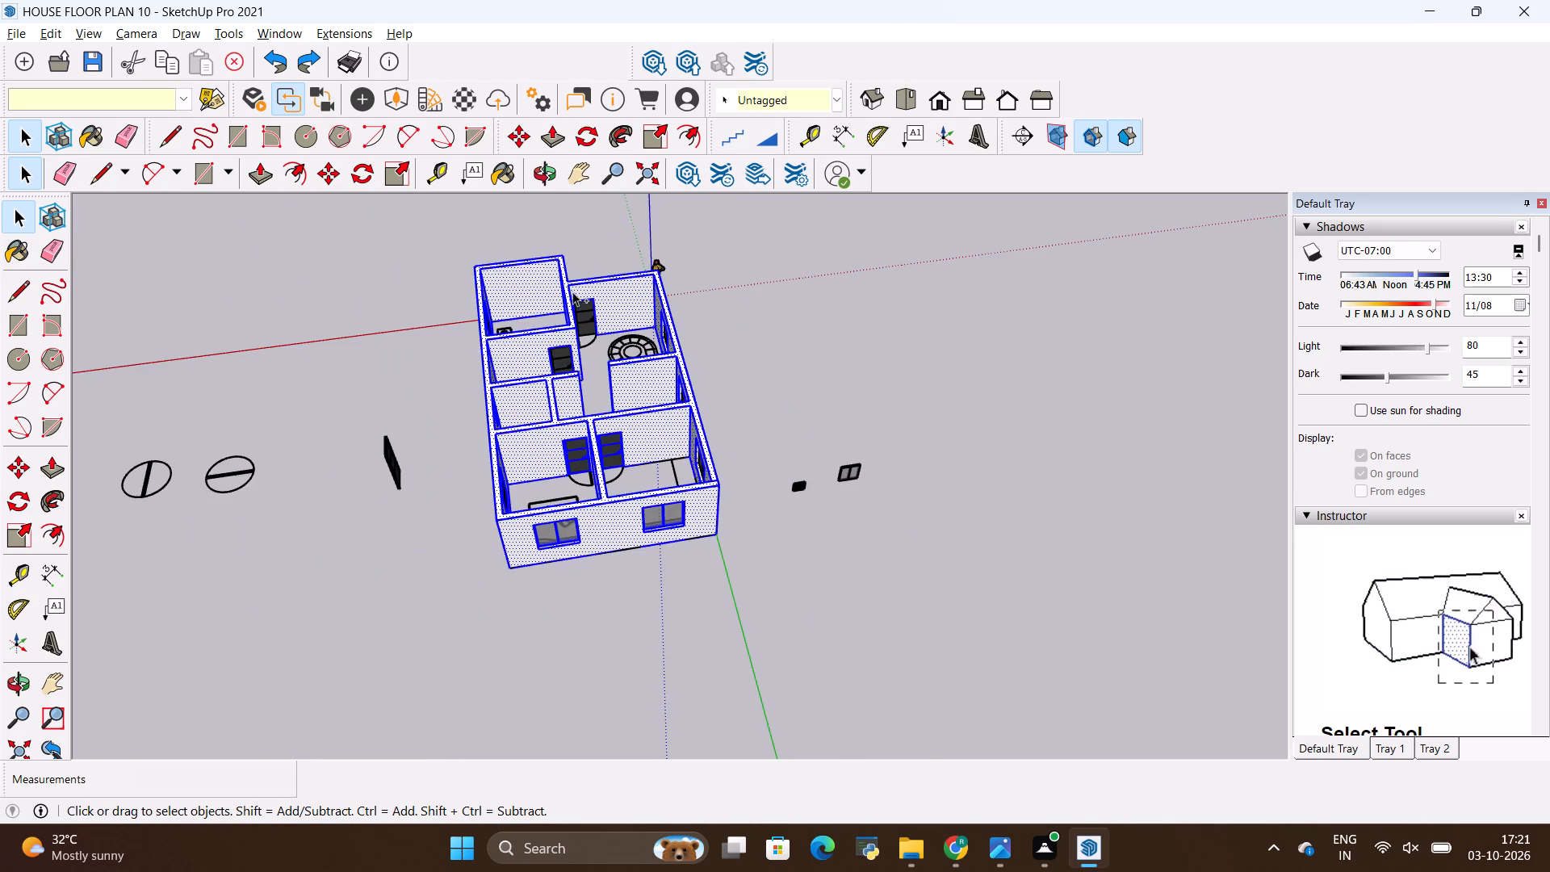
ctrl+scroll(569, 290, up, 8)
ctrl+click(613, 334)
ctrl+scroll(540, 448, up, 3)
ctrl+click(539, 449)
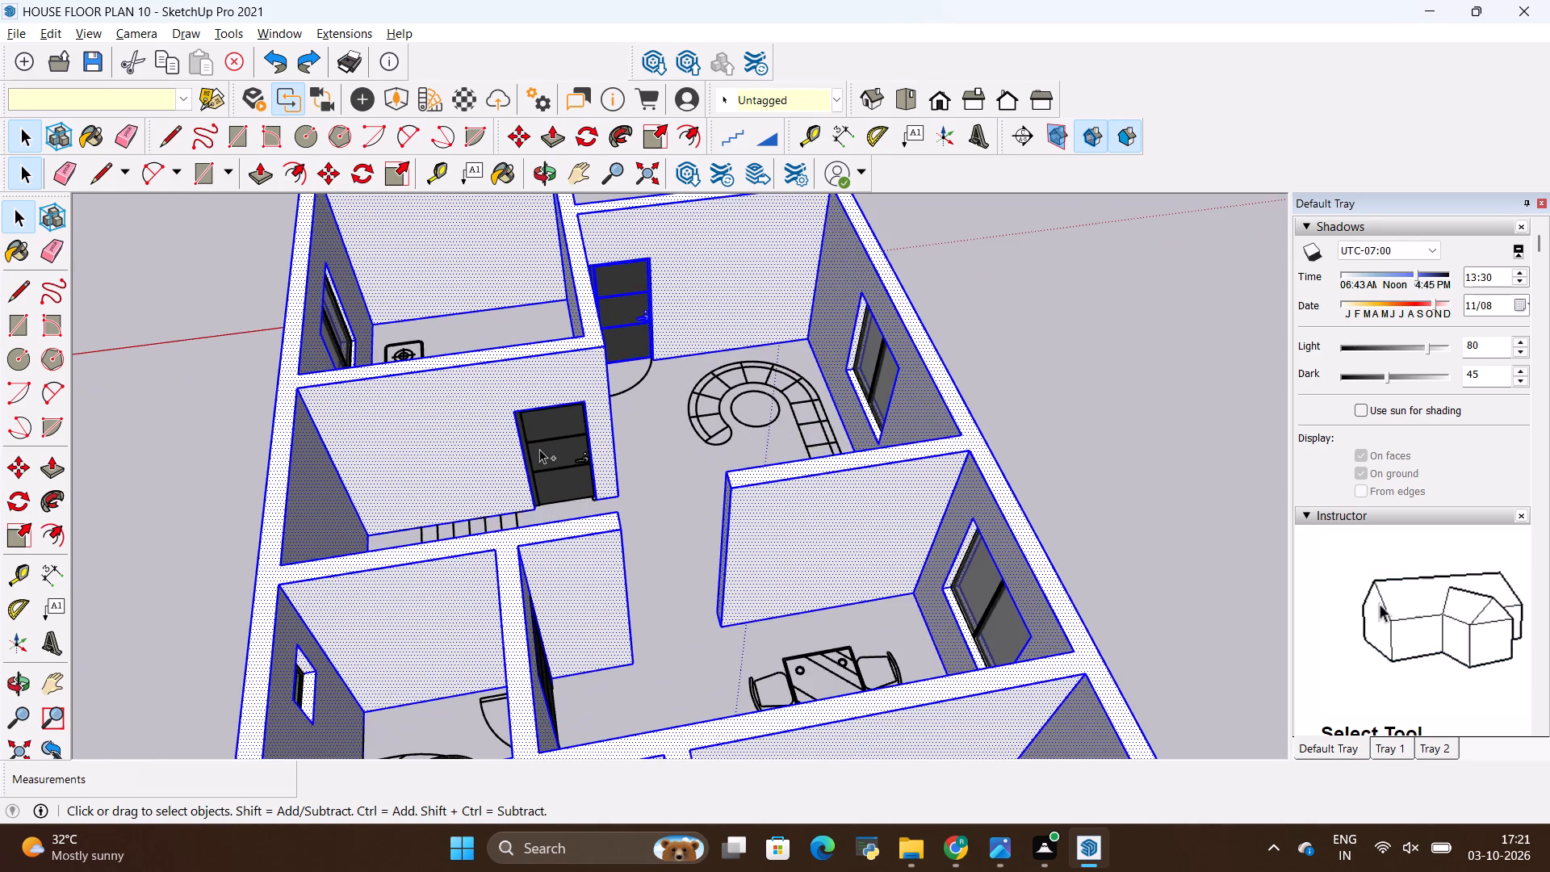
ctrl+scroll(599, 454, down, 10)
ctrl+middle_drag(488, 646, 988, 501)
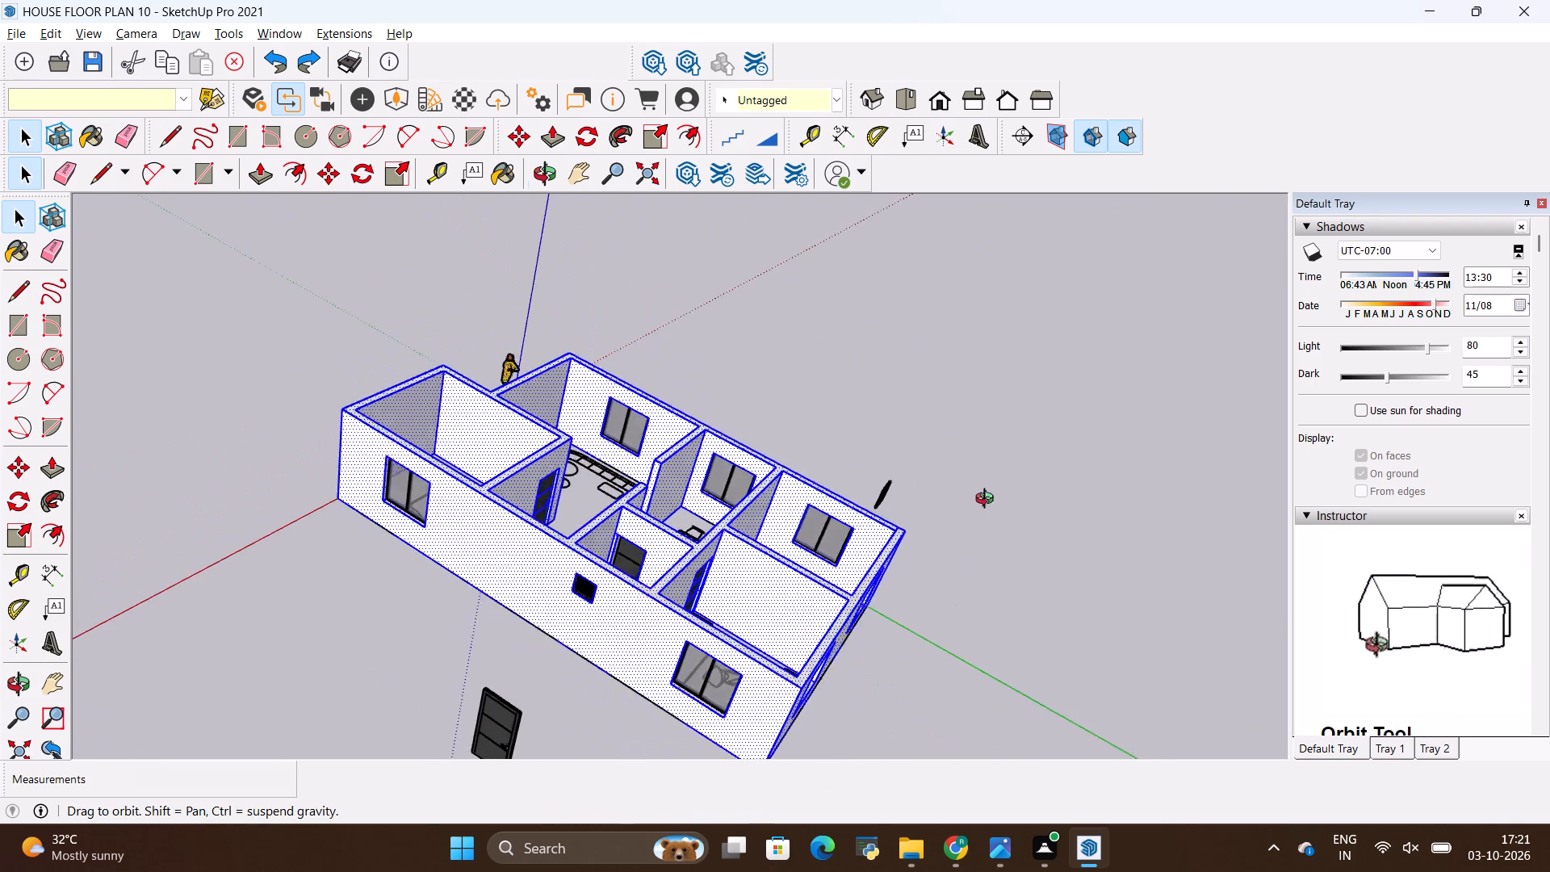
ctrl+middle_drag(988, 501, 988, 499)
ctrl+scroll(421, 451, down, 4)
ctrl+middle_drag(429, 535, 563, 692)
ctrl+scroll(625, 617, up, 5)
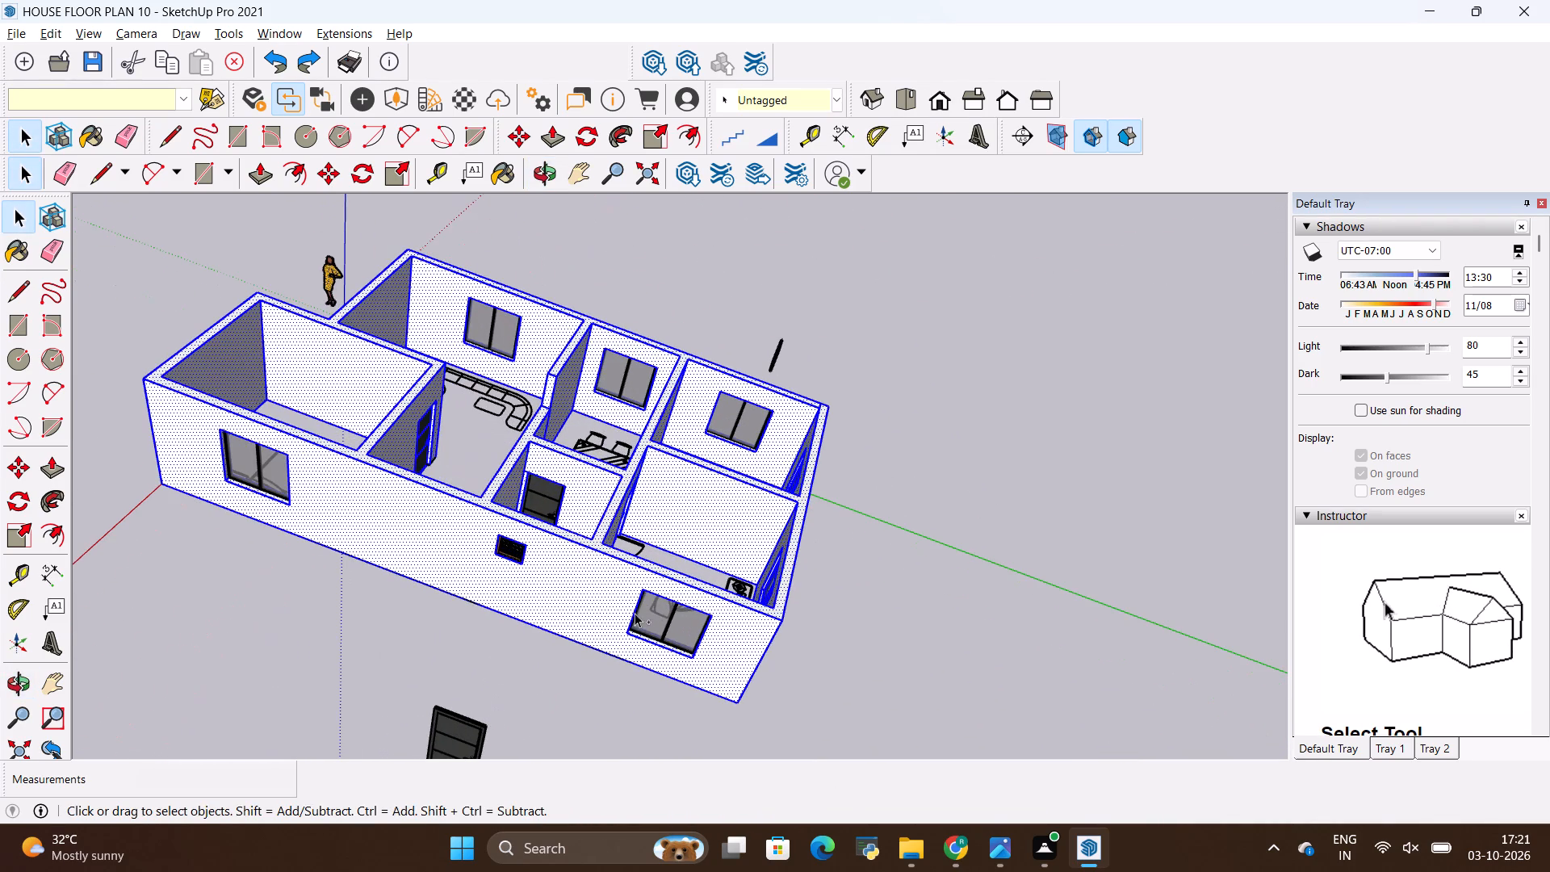
ctrl+click(641, 614)
ctrl+click(276, 463)
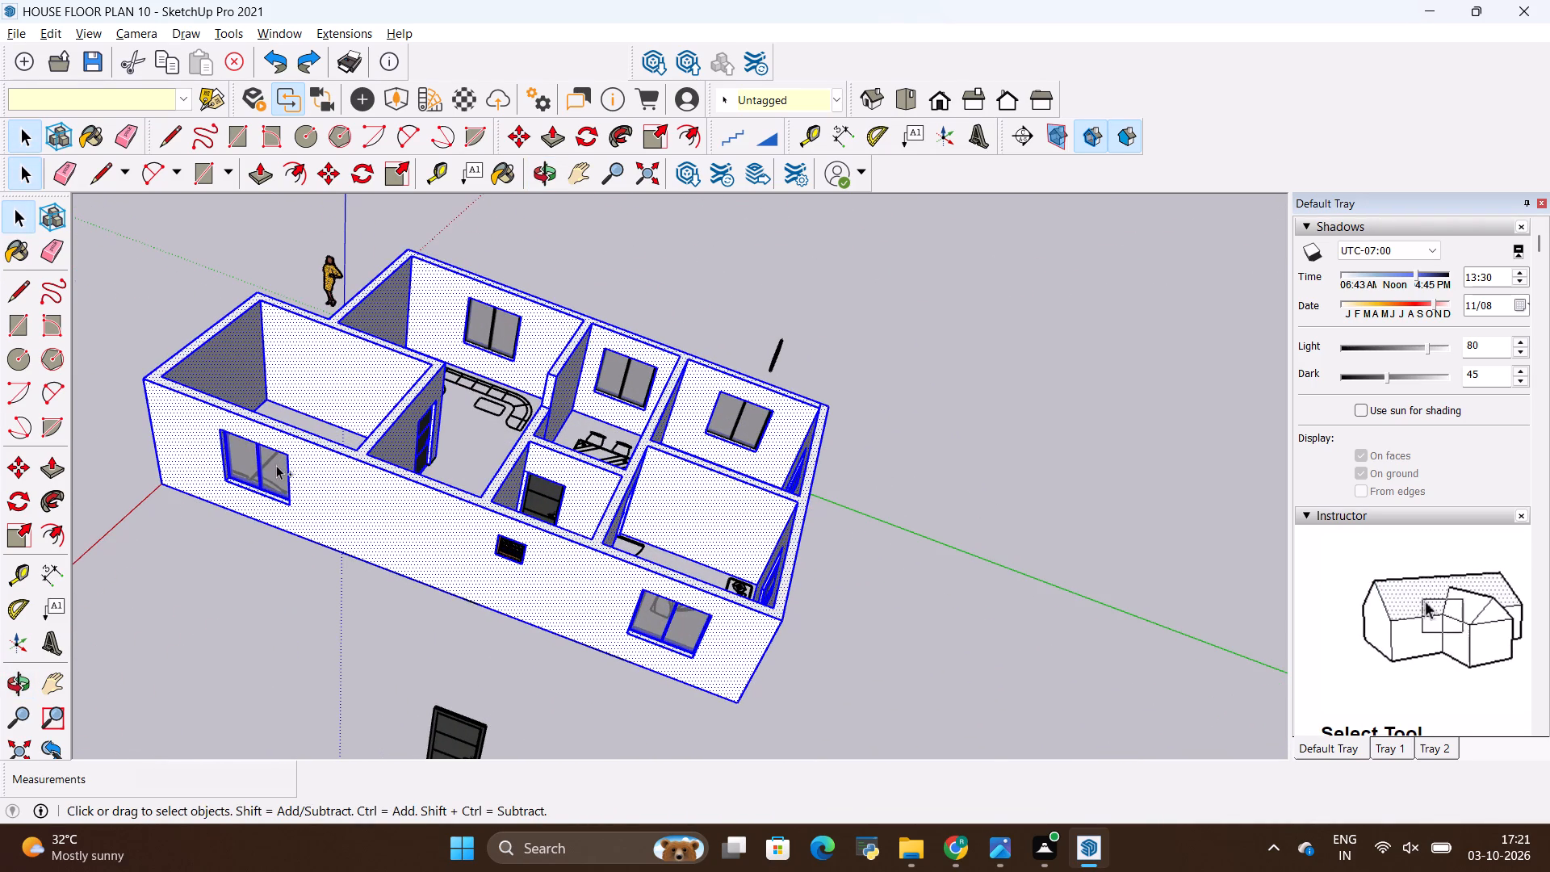
ctrl+scroll(404, 402, up, 4)
ctrl+click(542, 301)
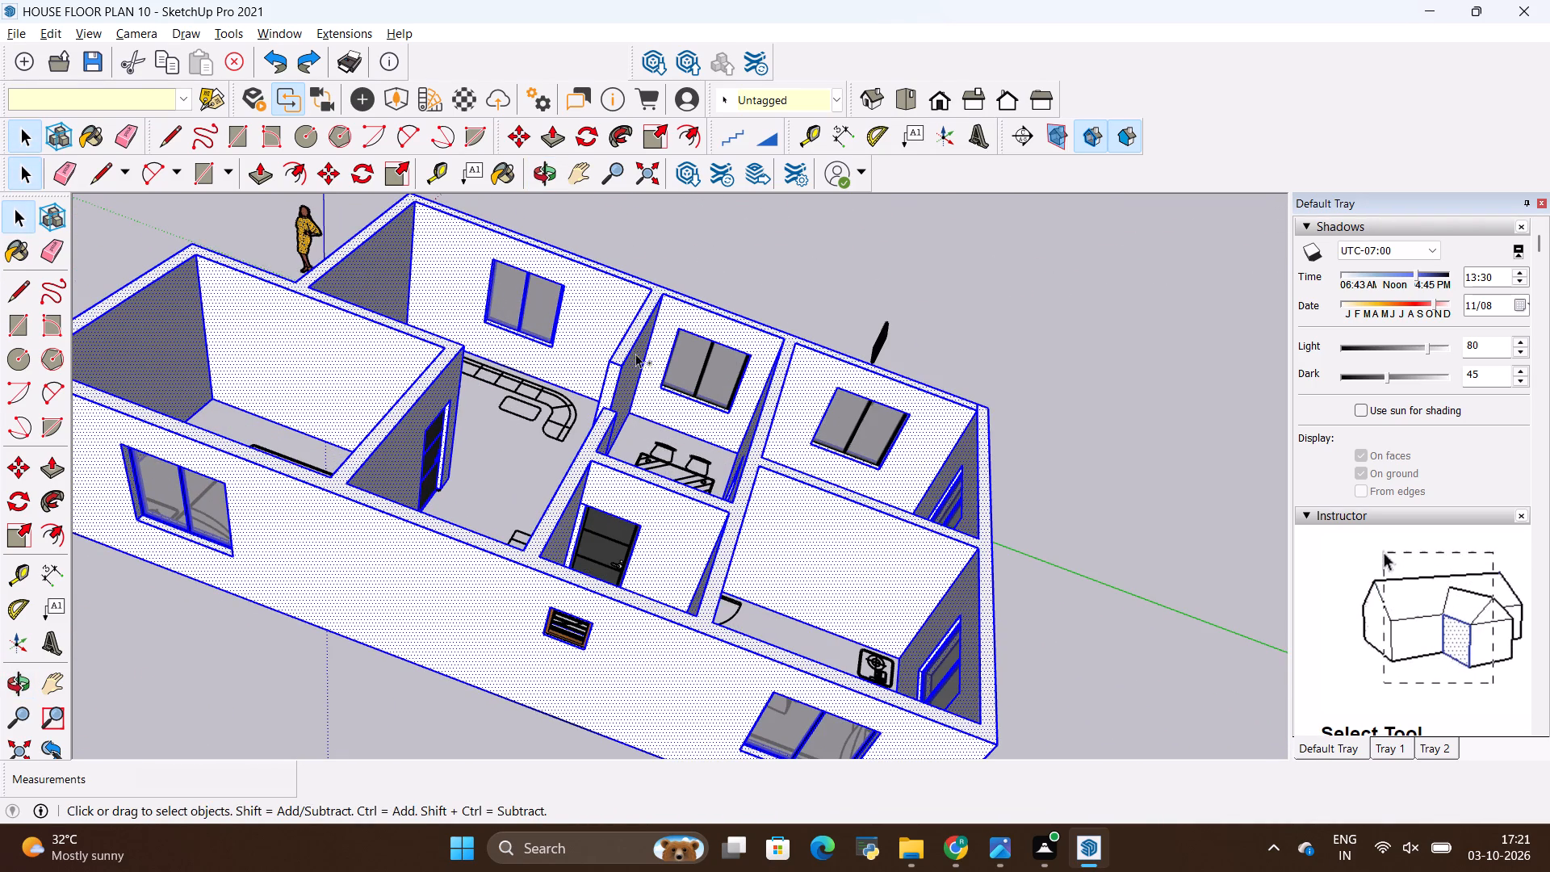
ctrl+click(708, 359)
ctrl+click(847, 430)
ctrl+scroll(627, 556, up, 1)
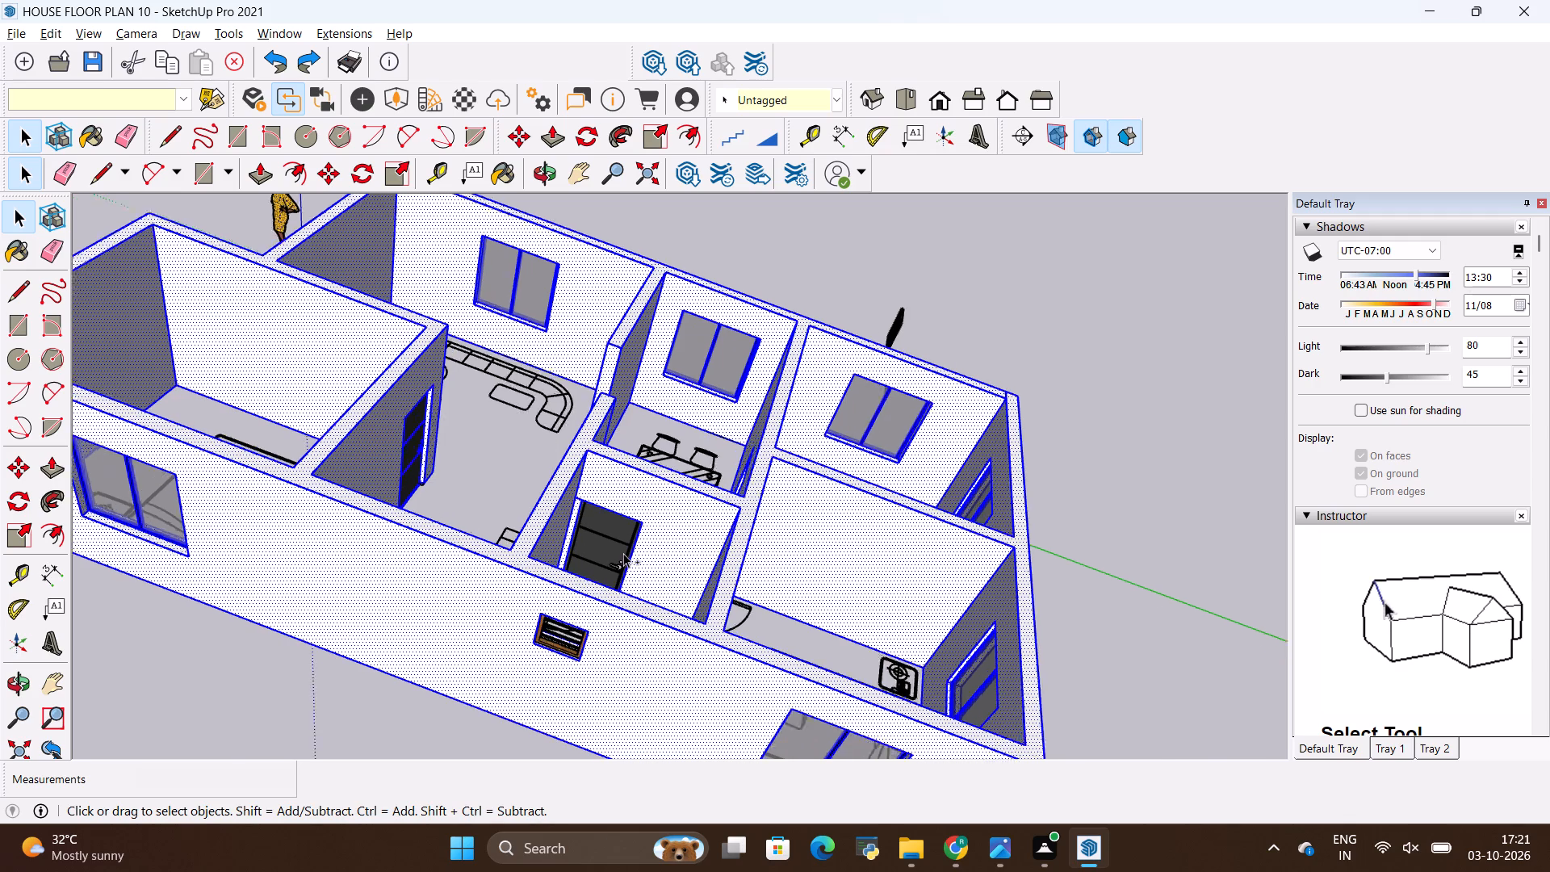
ctrl+scroll(623, 553, up, 2)
ctrl+click(615, 551)
ctrl+scroll(552, 679, up, 3)
ctrl+click(544, 667)
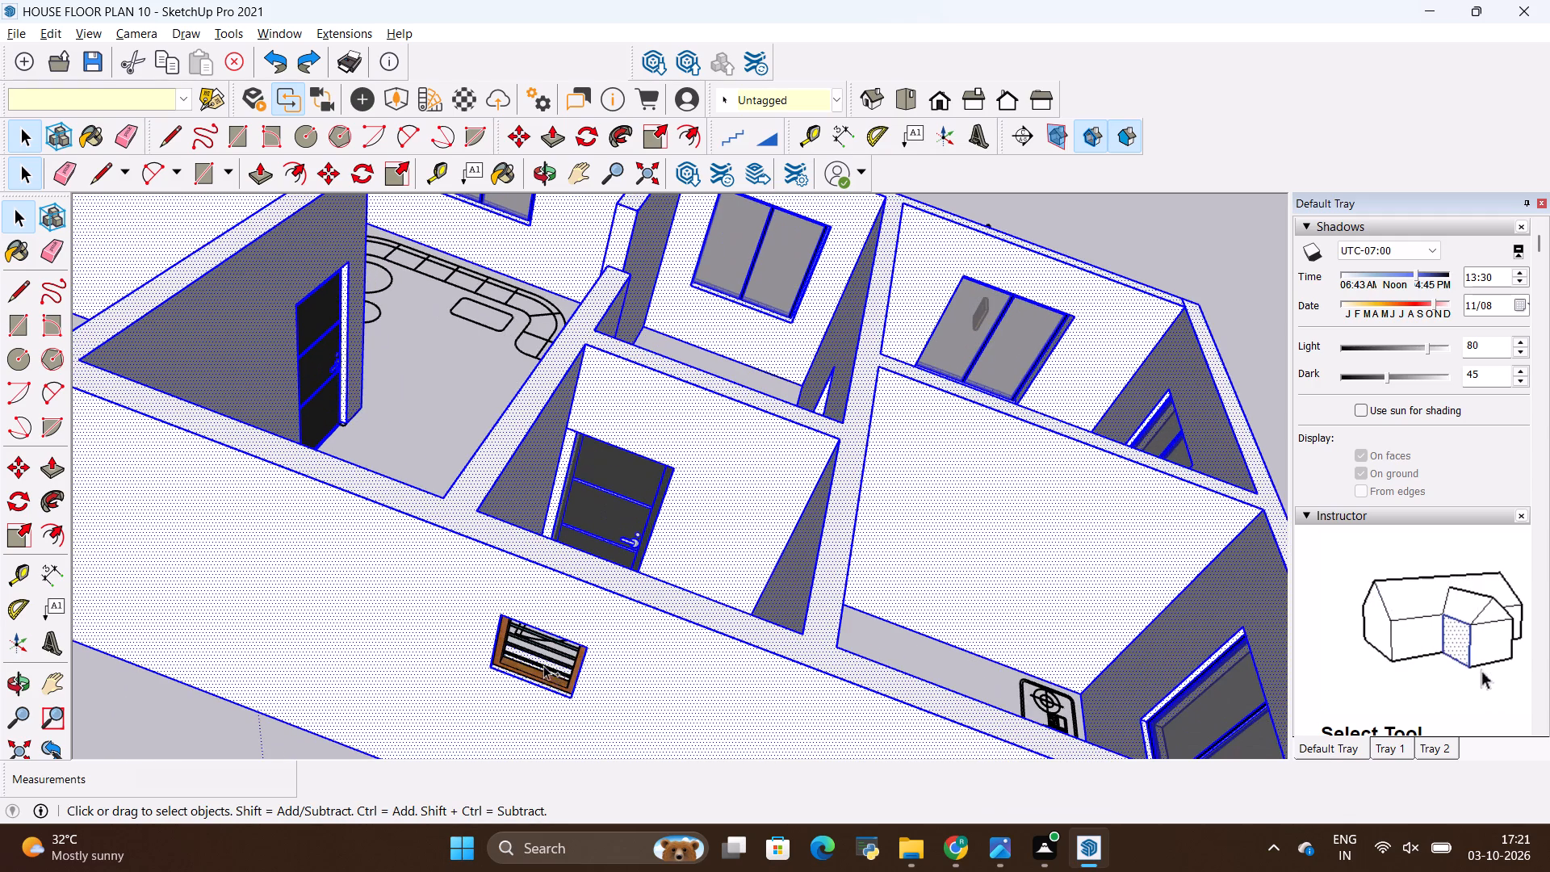
ctrl+scroll(464, 580, down, 15)
ctrl+middle_drag(391, 558, 484, 687)
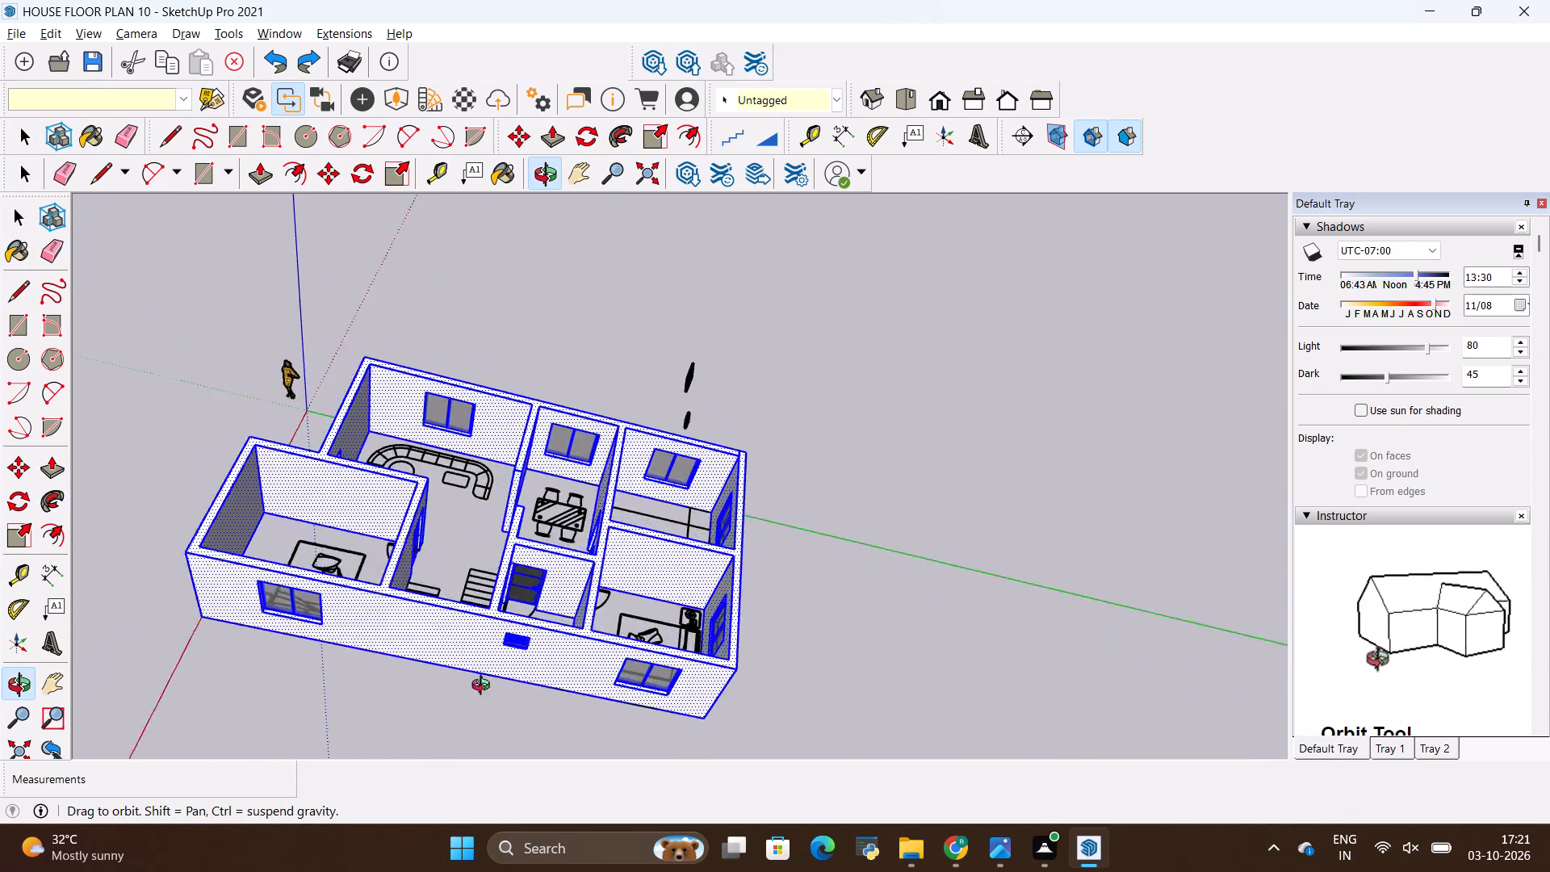
ctrl+middle_drag(484, 687, 212, 616)
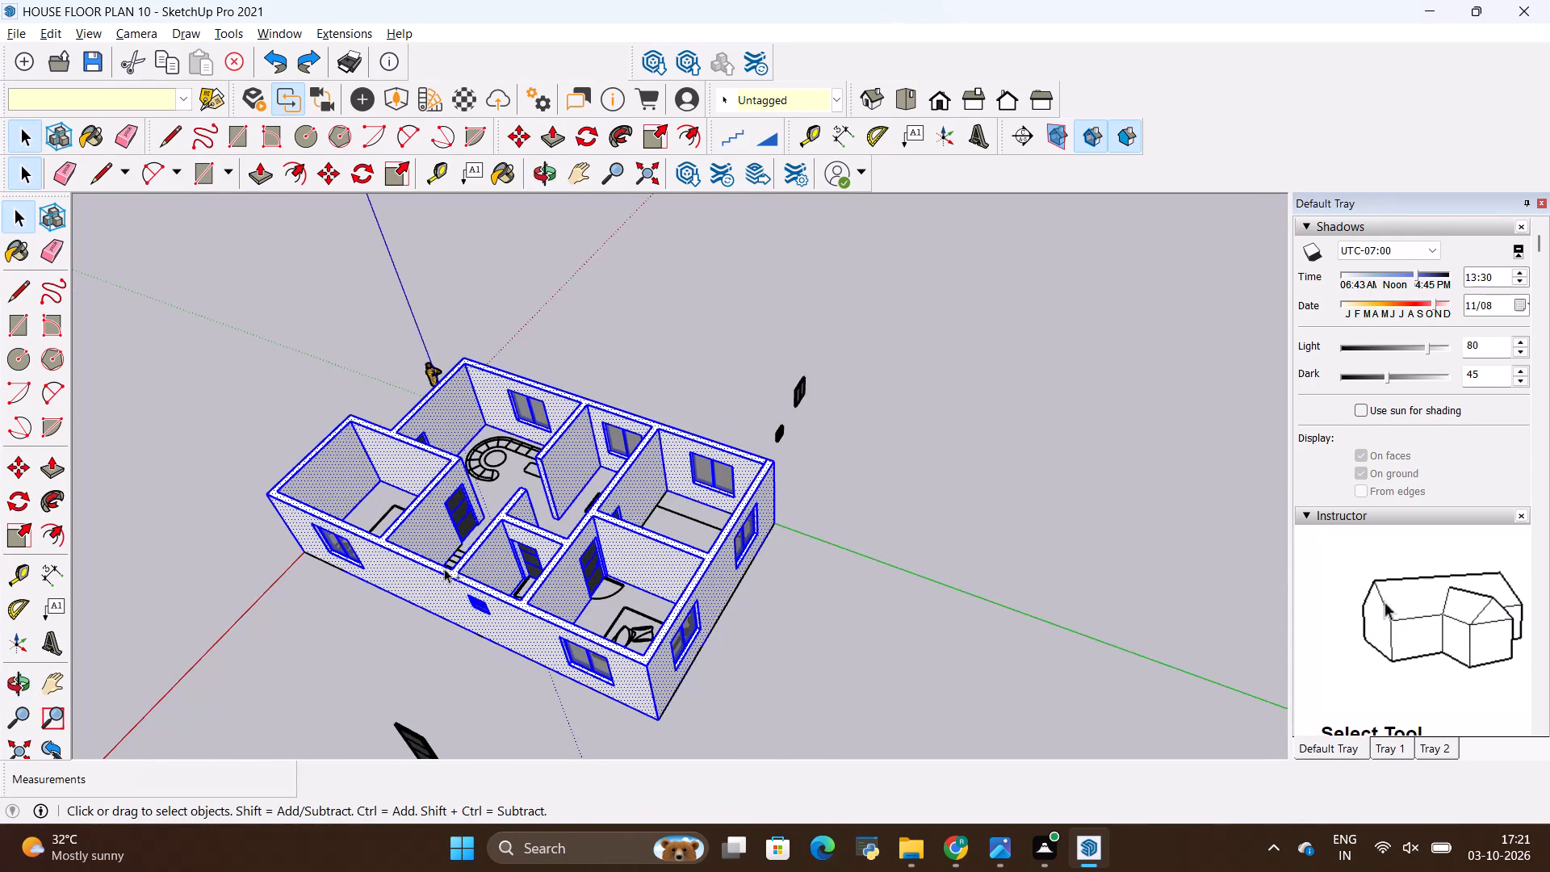
ctrl+scroll(467, 616, up, 9)
right_click(490, 585)
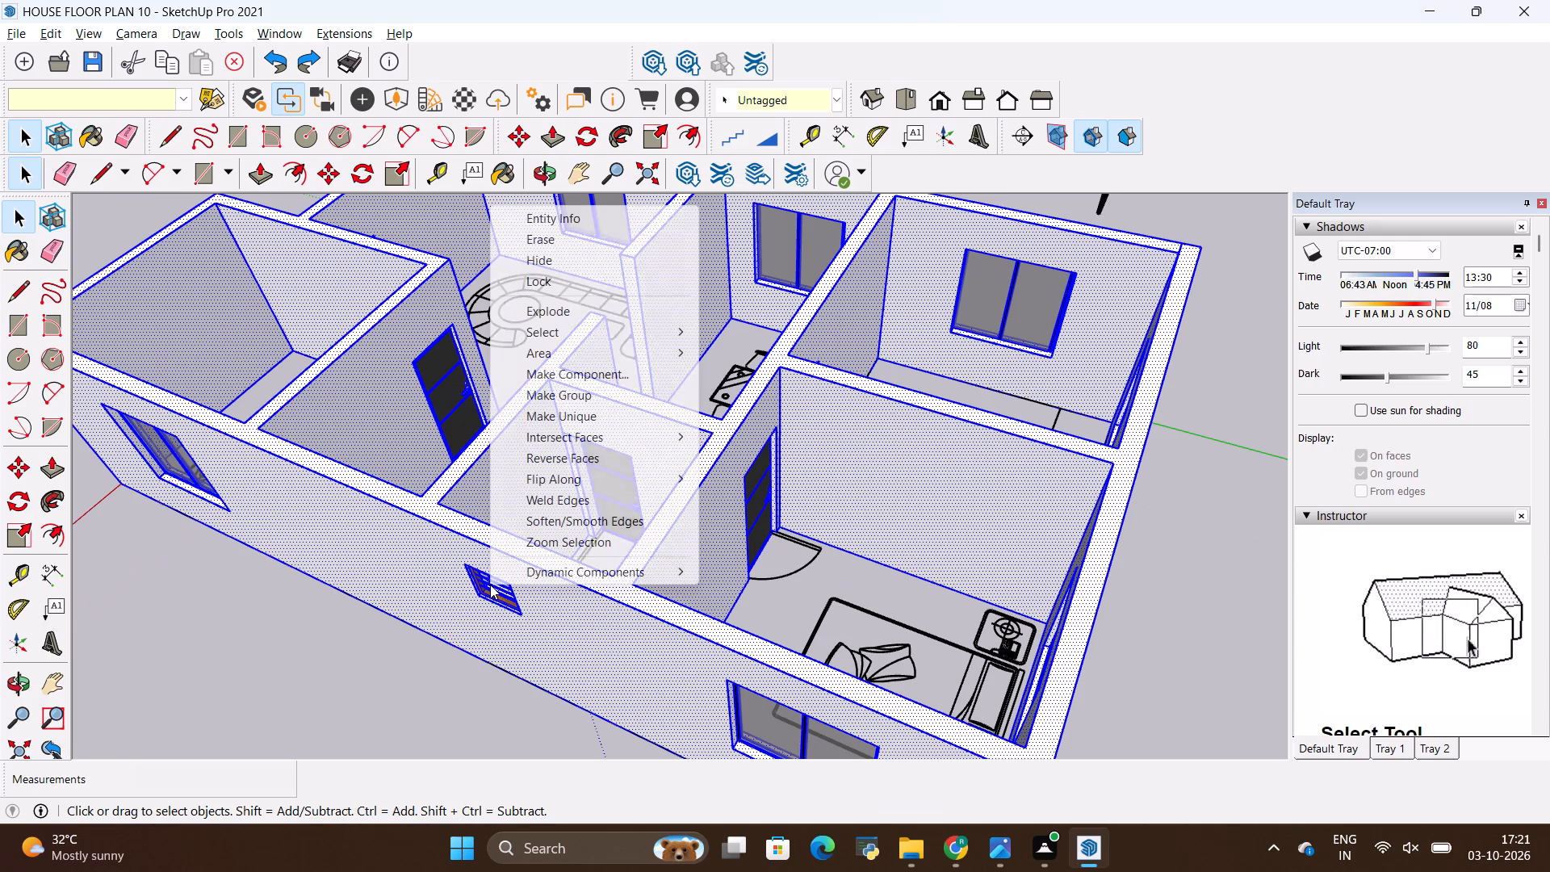
click(568, 392)
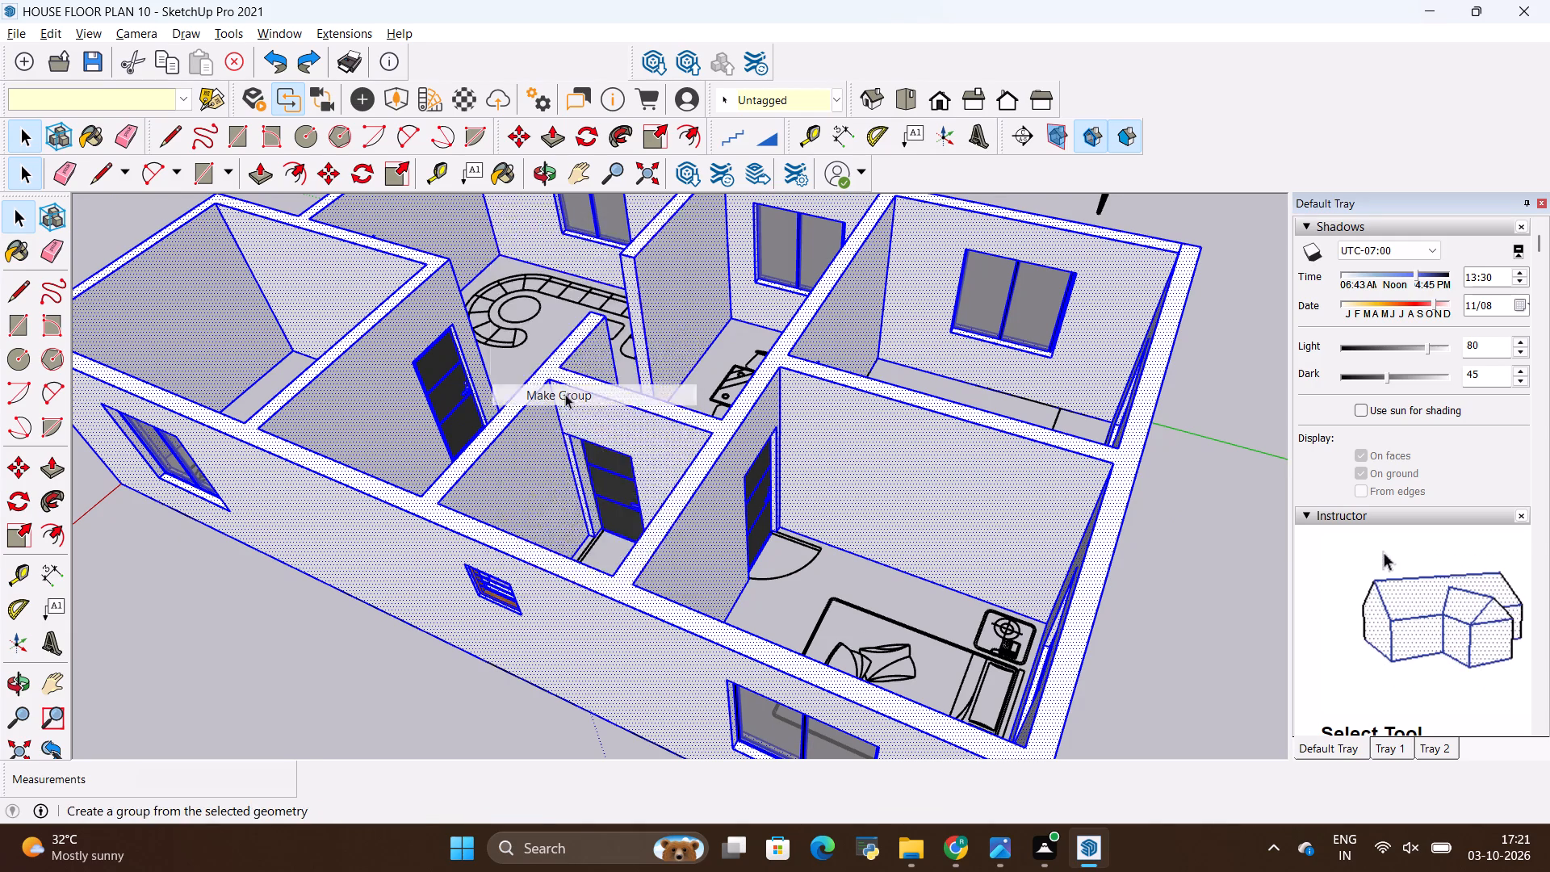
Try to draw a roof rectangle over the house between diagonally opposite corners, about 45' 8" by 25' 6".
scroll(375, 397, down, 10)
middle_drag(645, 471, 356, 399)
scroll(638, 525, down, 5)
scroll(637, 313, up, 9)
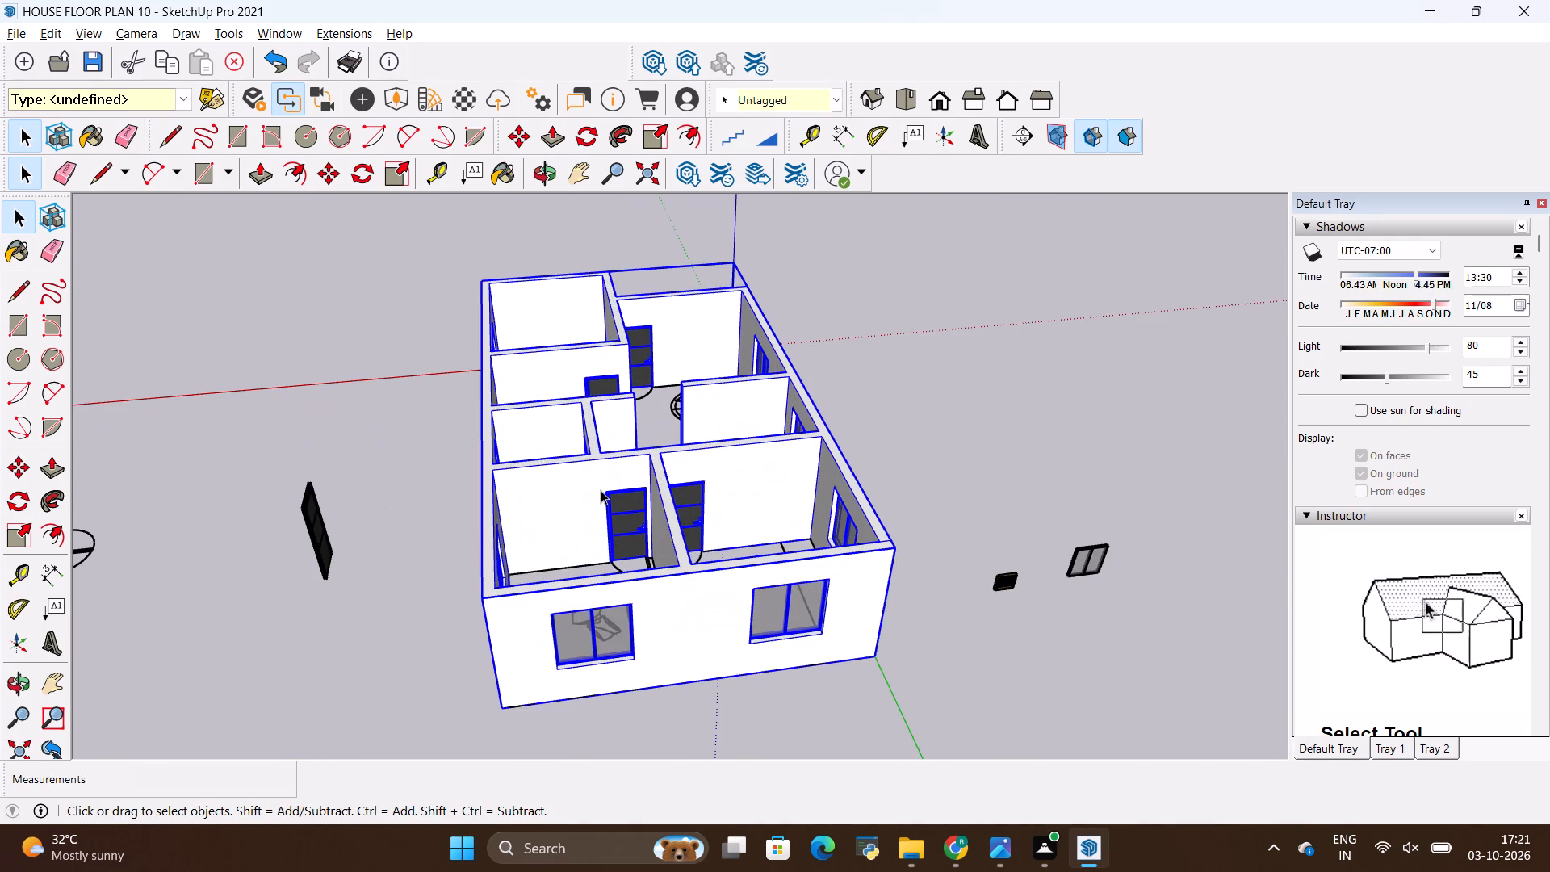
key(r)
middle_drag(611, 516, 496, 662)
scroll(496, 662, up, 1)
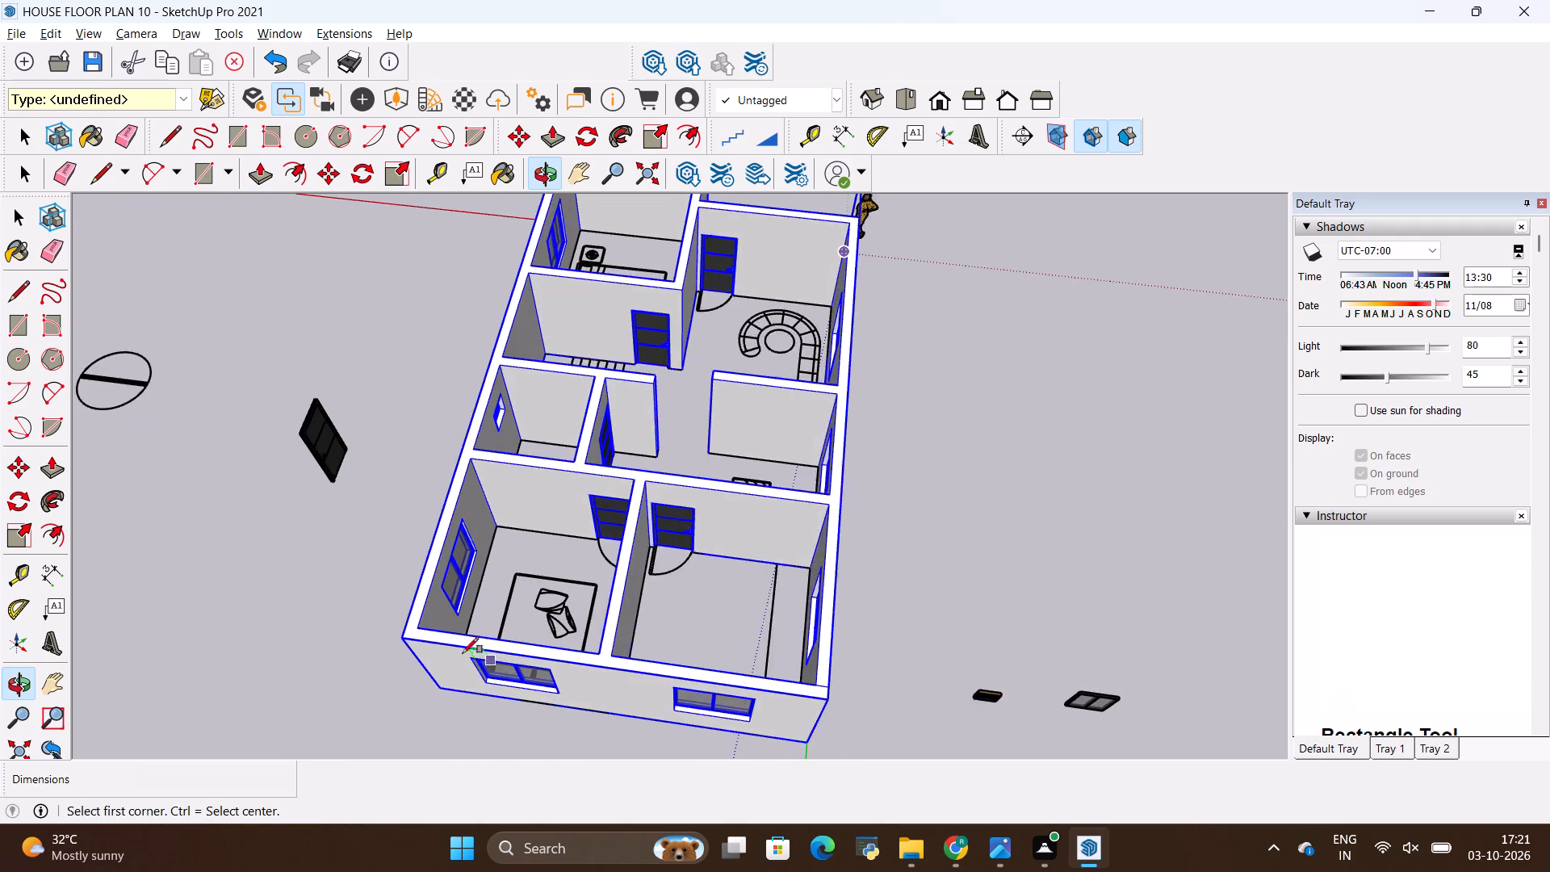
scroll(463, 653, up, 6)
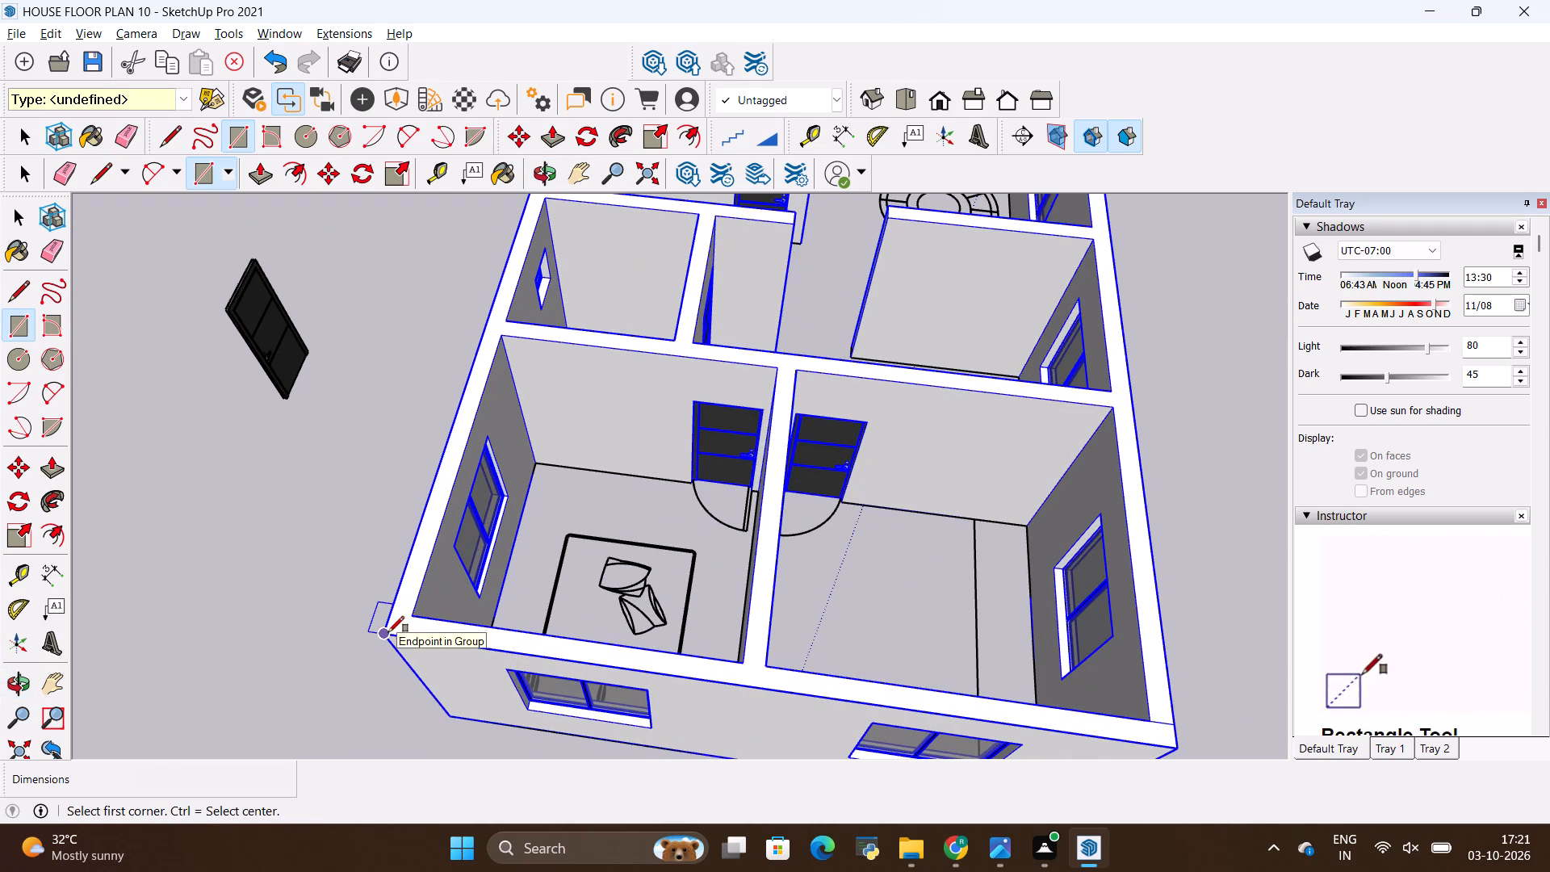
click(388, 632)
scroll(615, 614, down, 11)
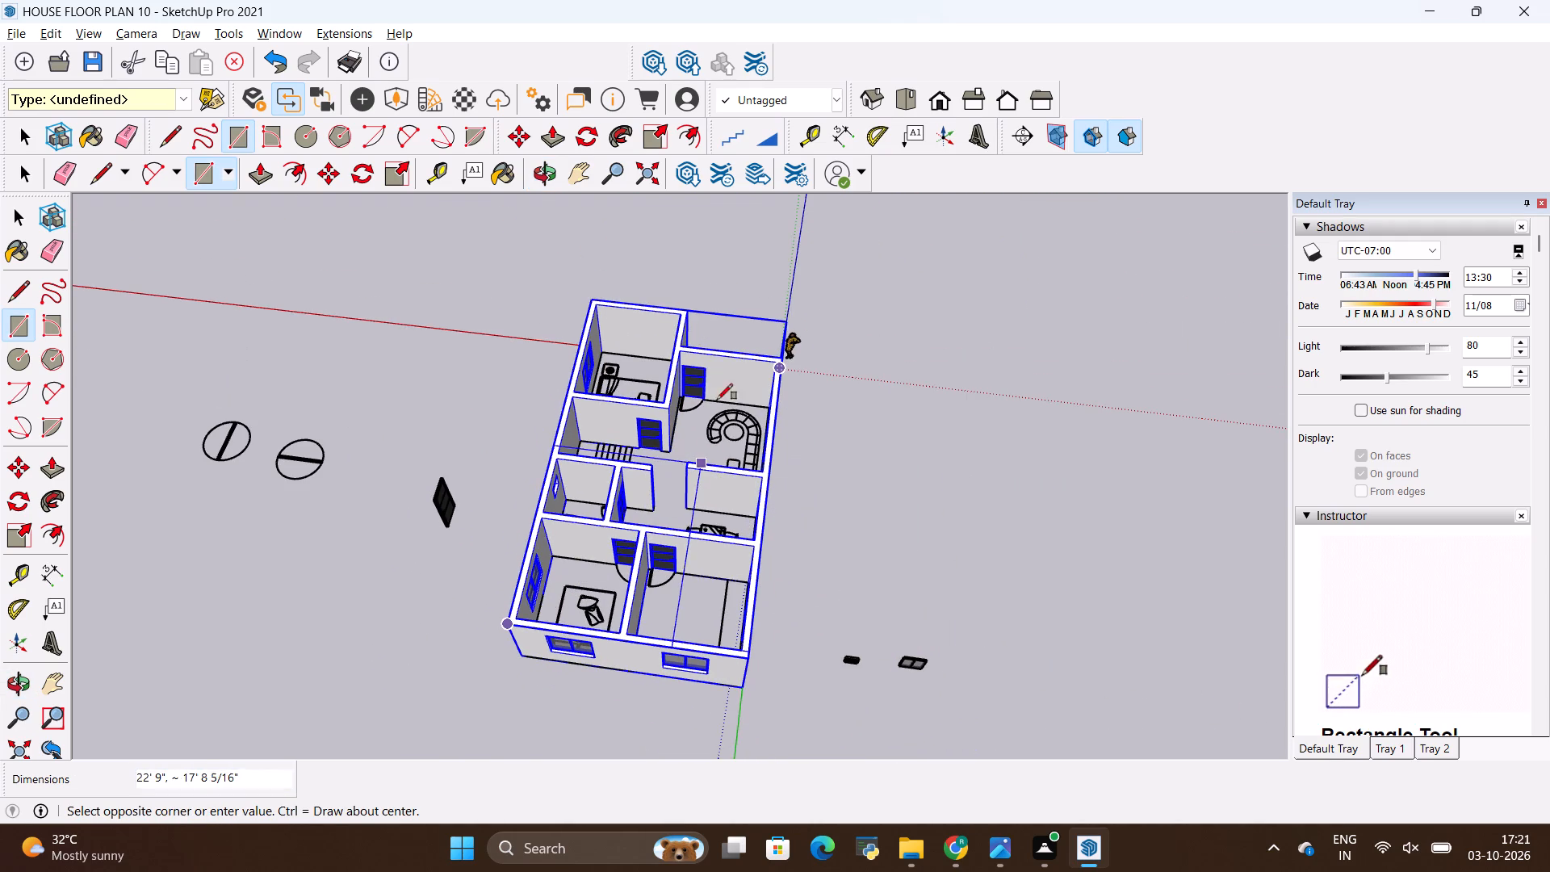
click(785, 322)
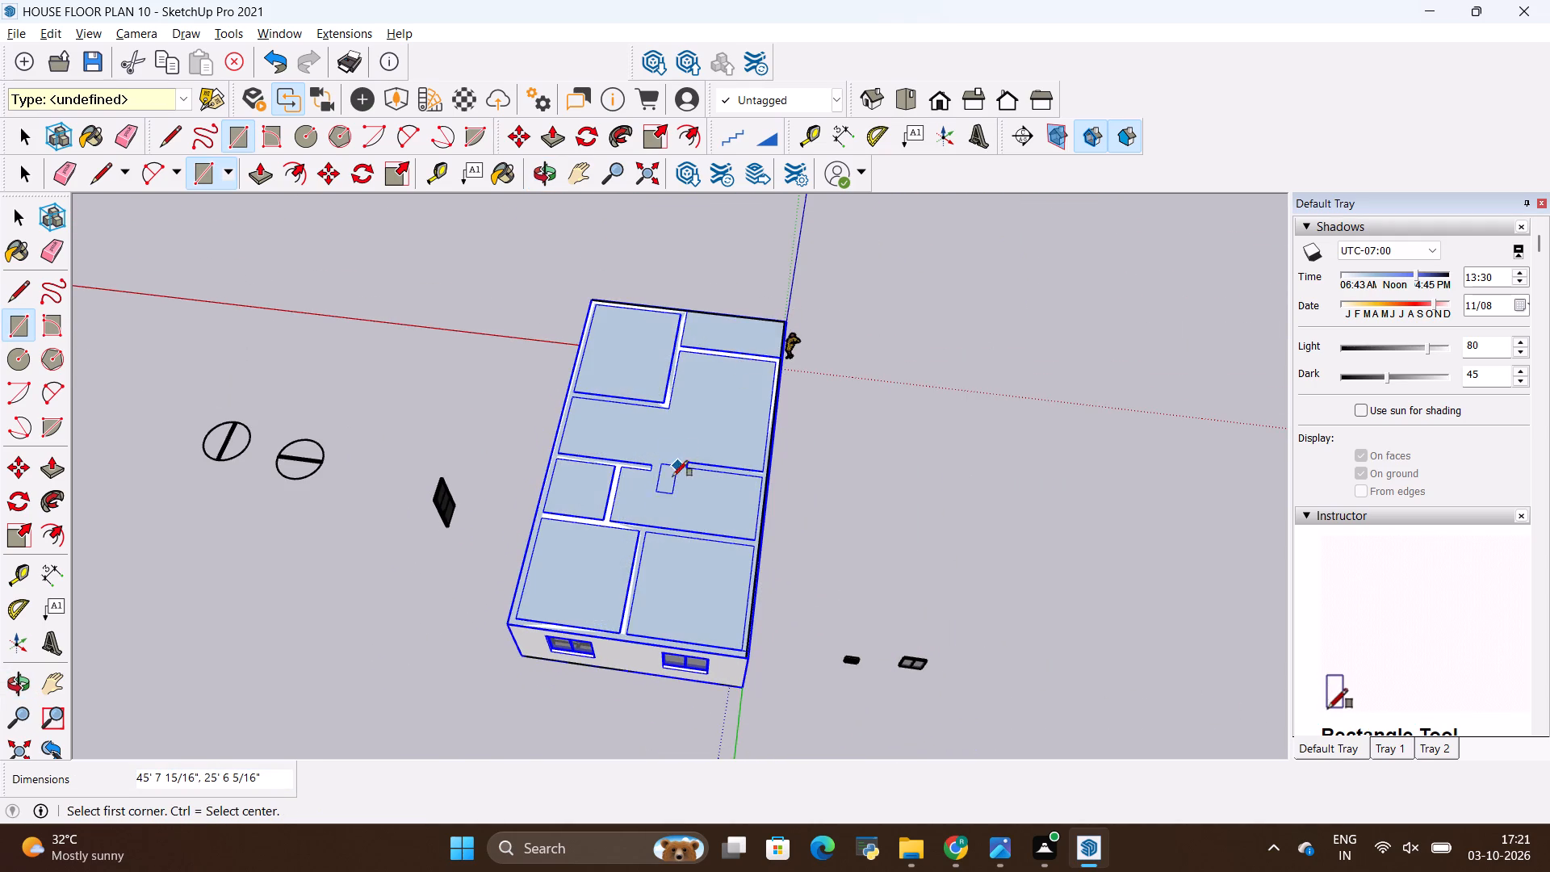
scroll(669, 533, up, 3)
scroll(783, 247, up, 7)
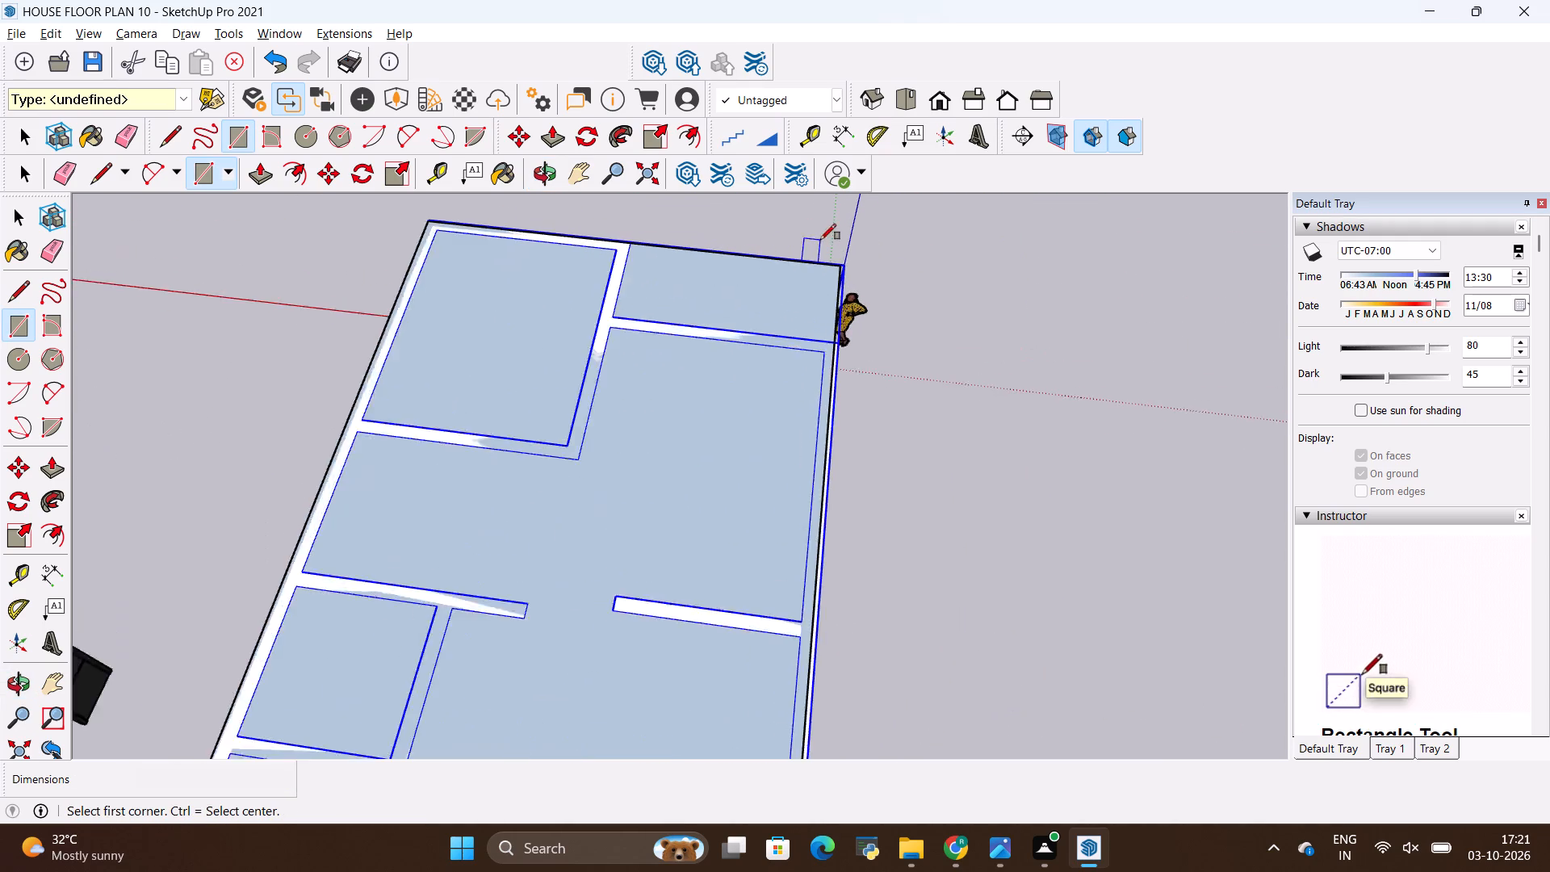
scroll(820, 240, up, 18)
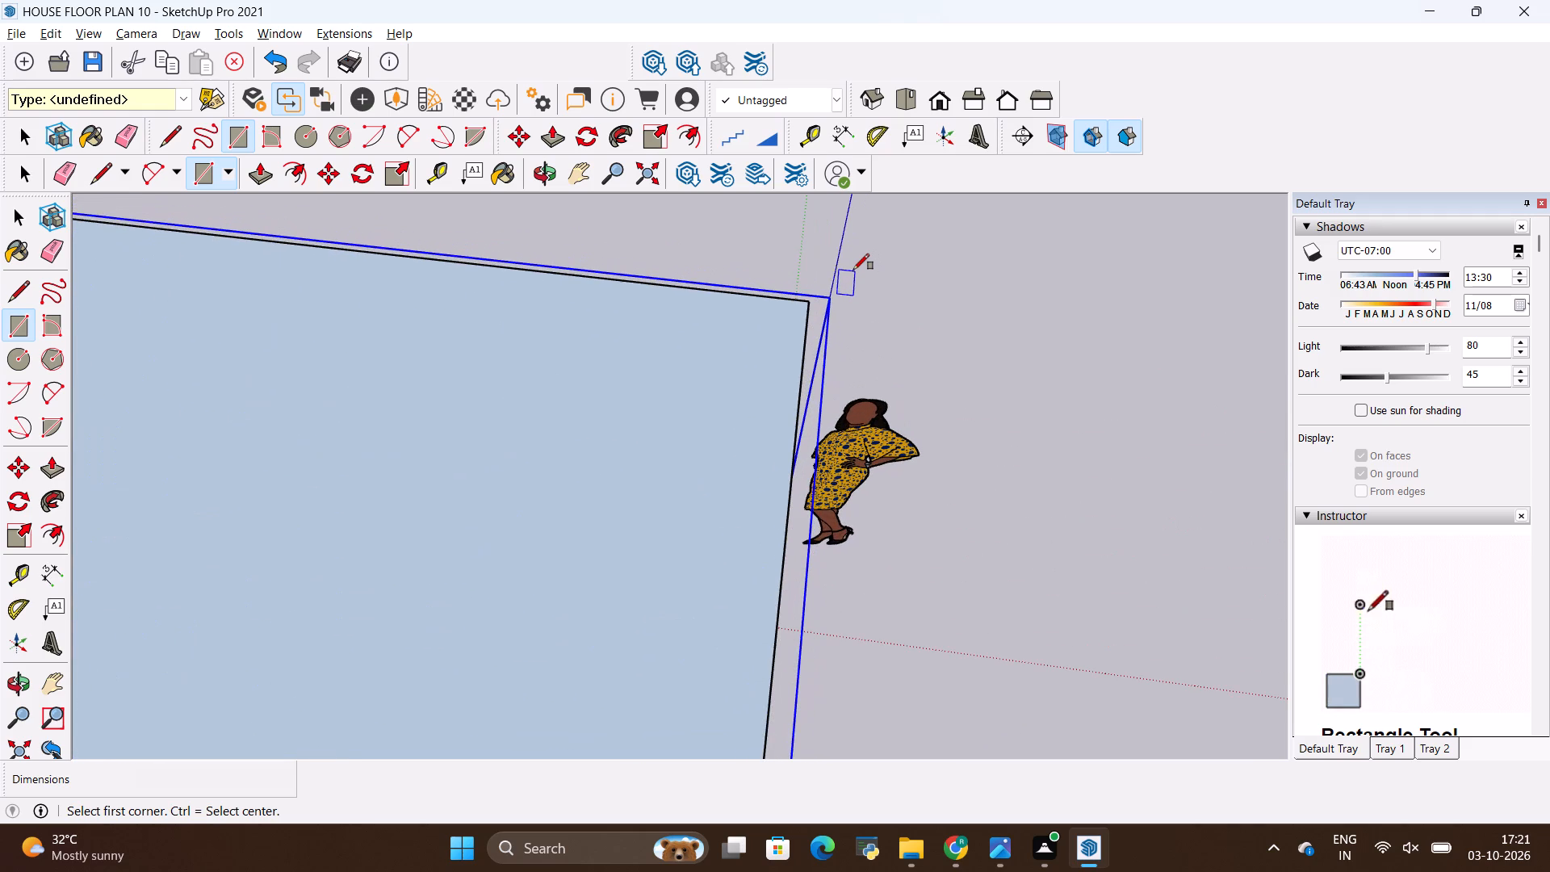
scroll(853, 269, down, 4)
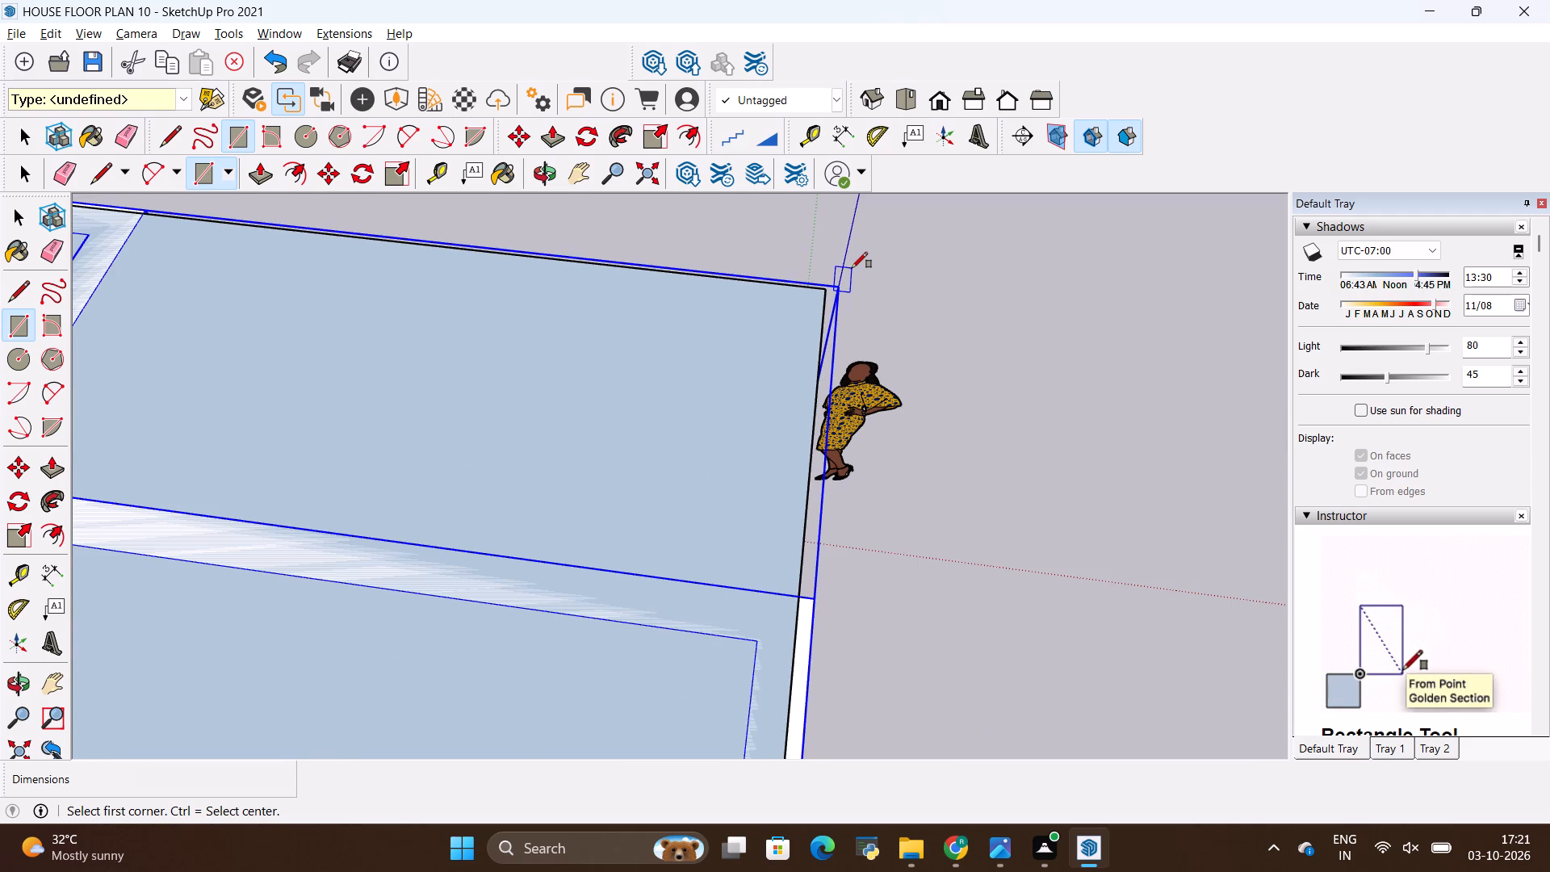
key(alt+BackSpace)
Draw a 45' 9" by 25' 9" roof rectangle over the wall tops, snapping to the other pair of diagonally opposite outer corners.
scroll(865, 262, down, 7)
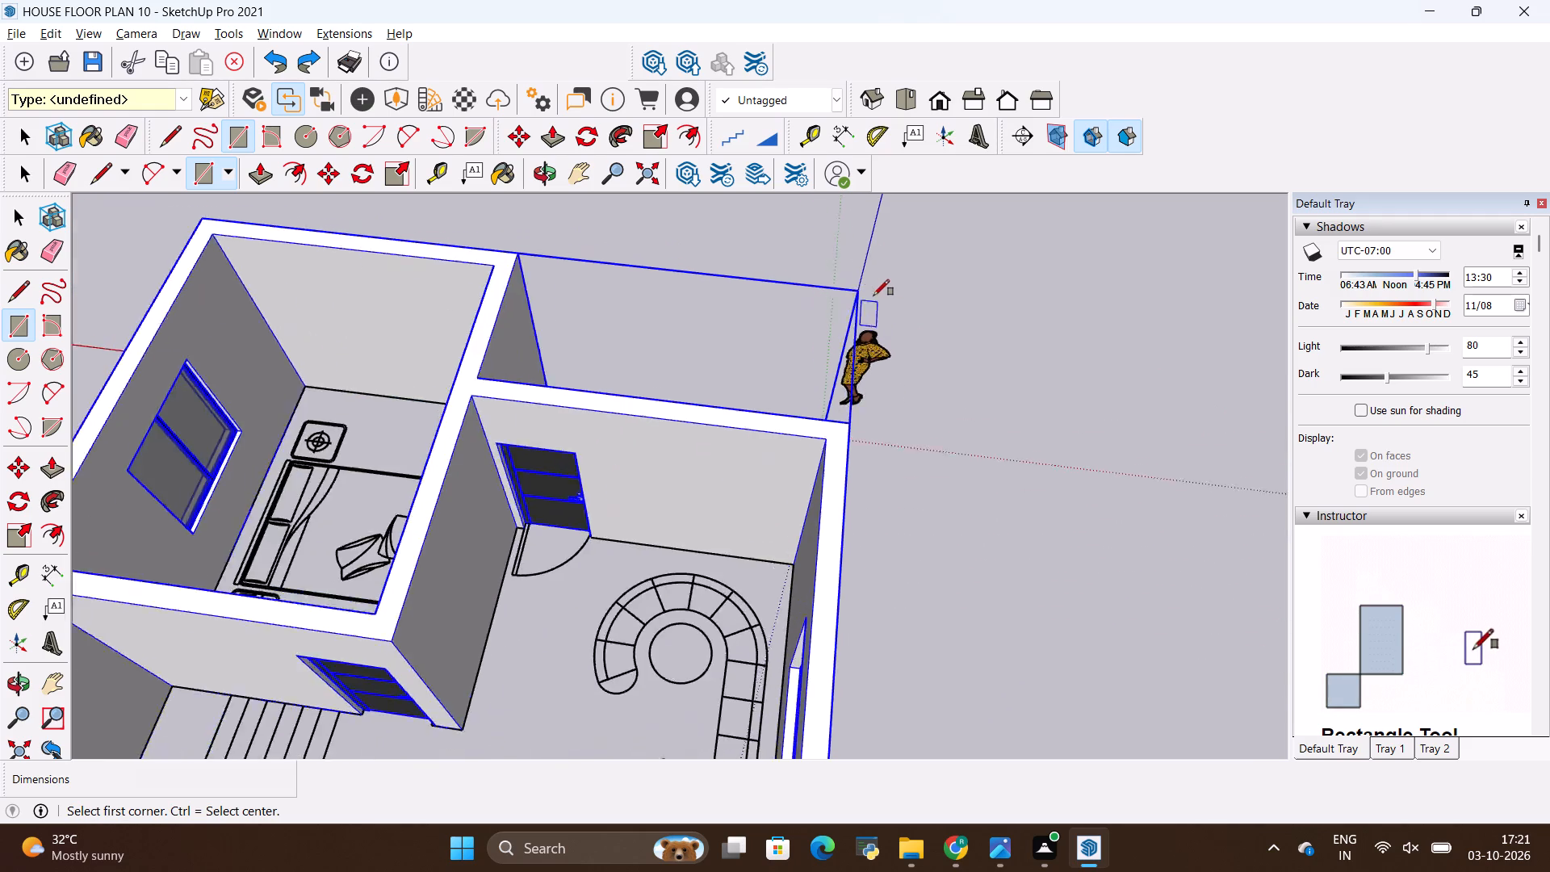
scroll(873, 296, down, 17)
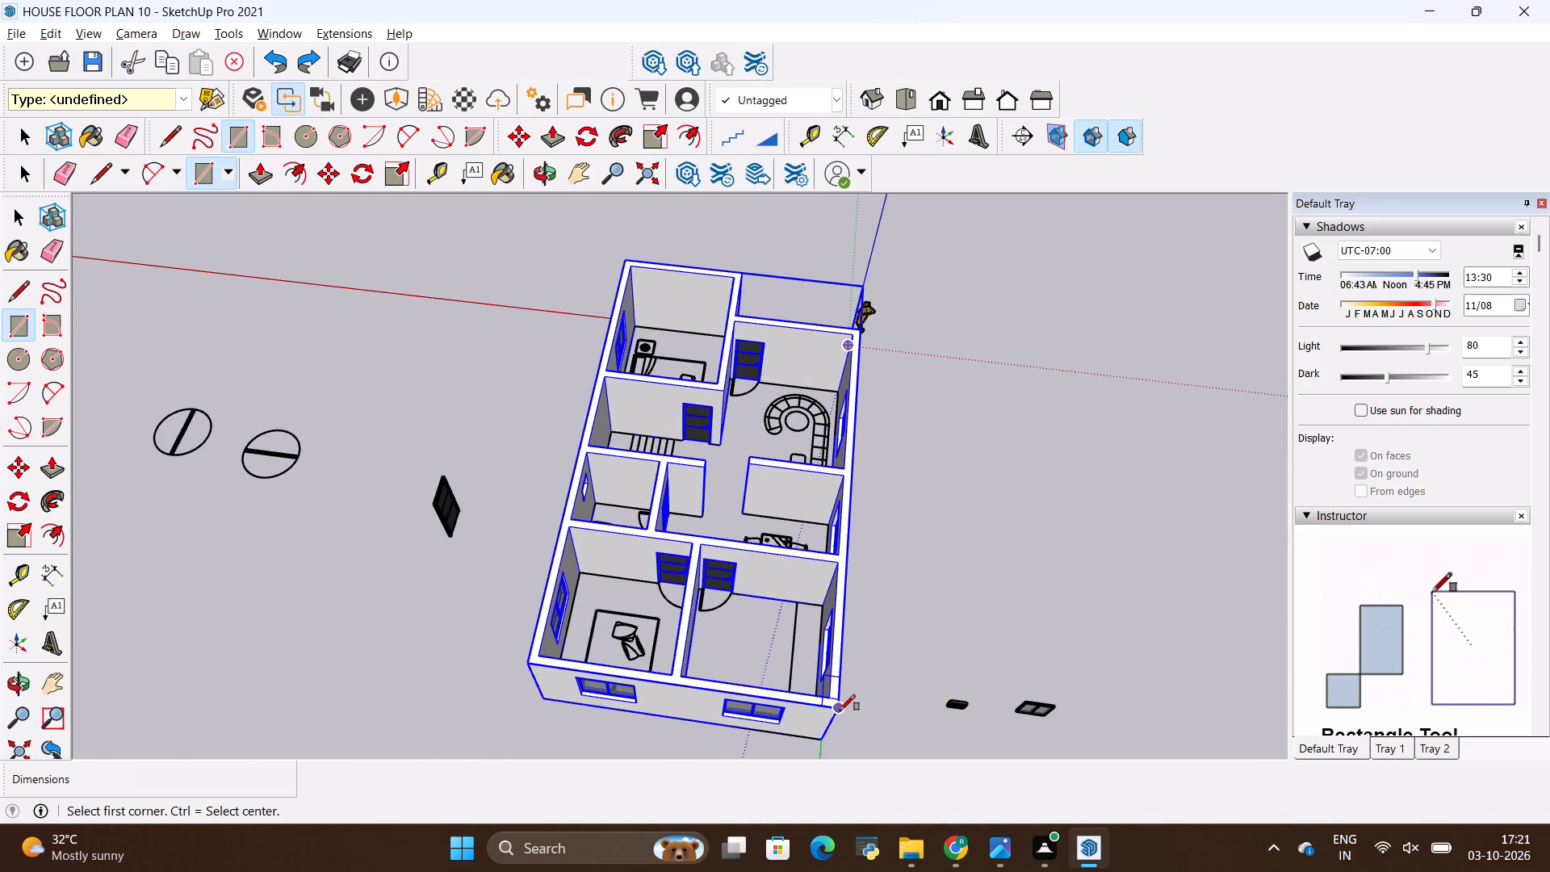
click(840, 711)
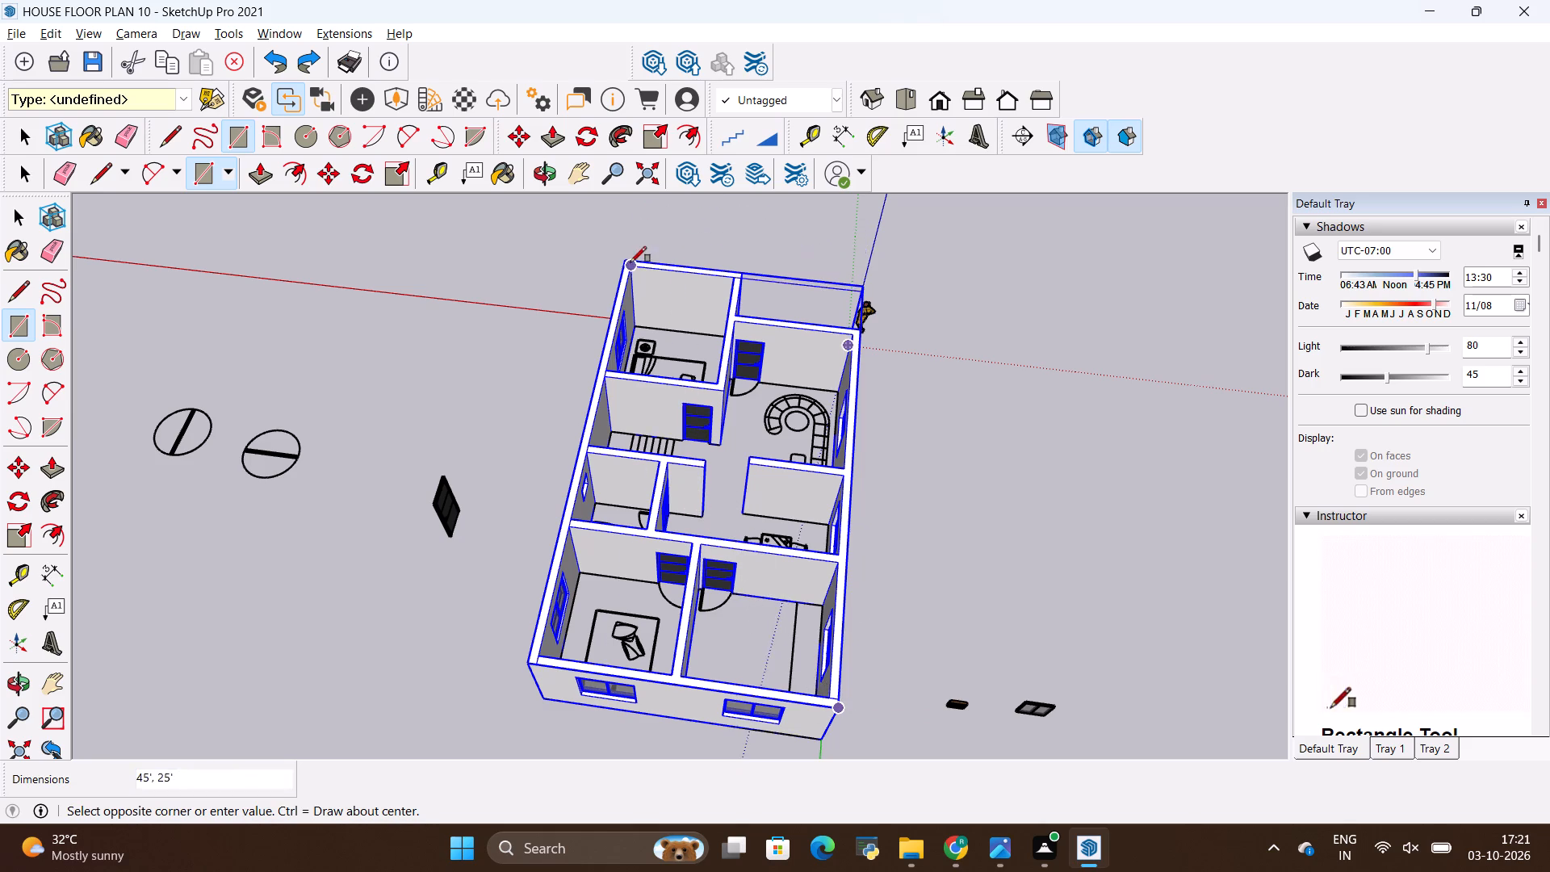
click(622, 258)
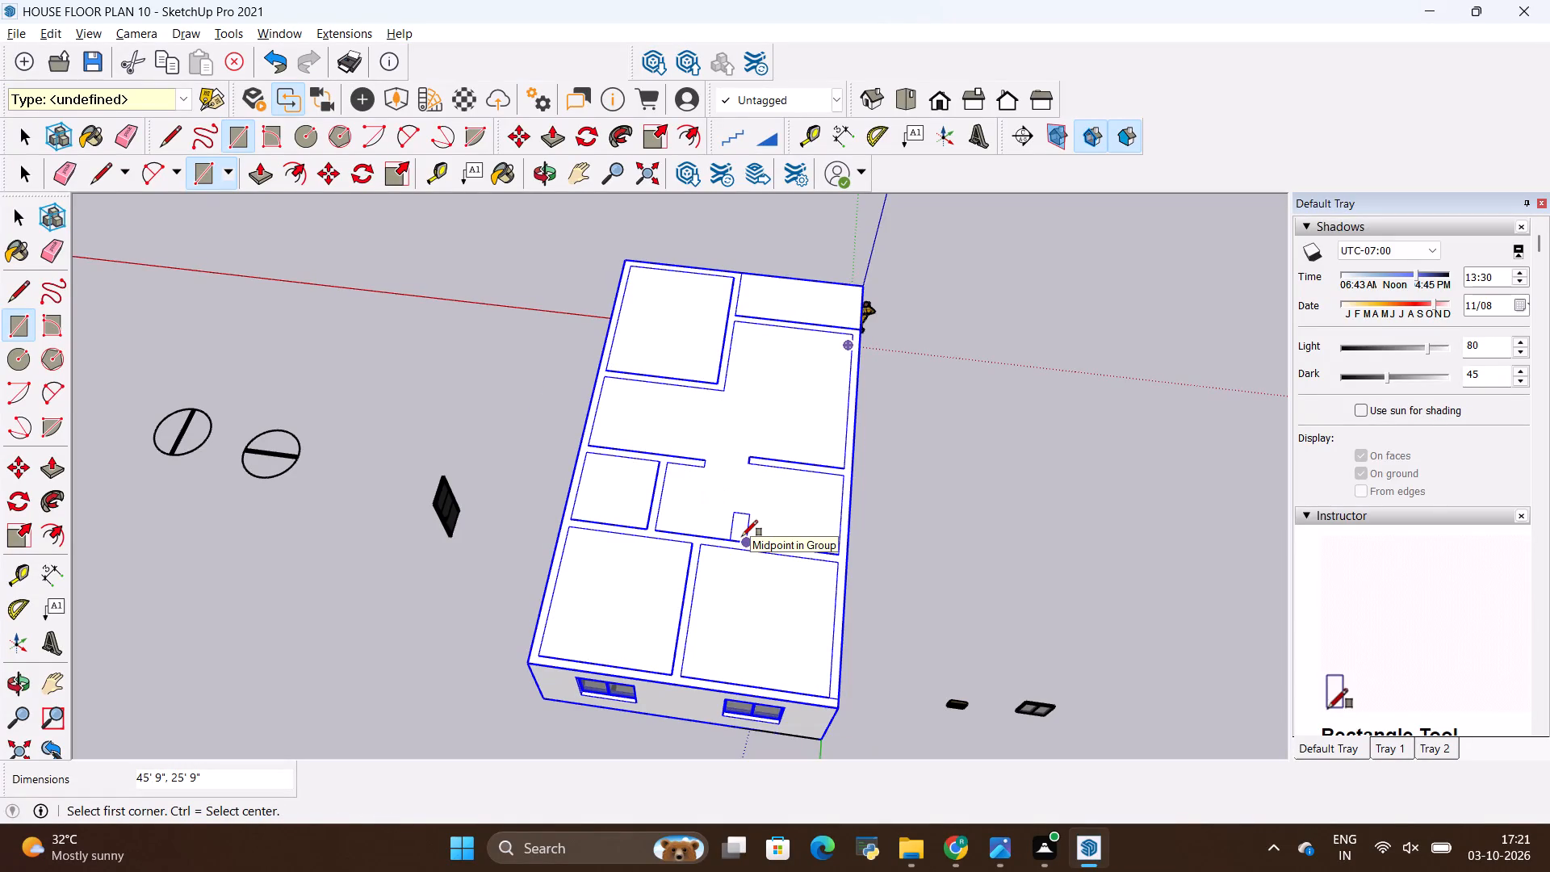
Push/Pull the roof rectangle by 9" to form the roof slab.
key(p)
click(749, 580)
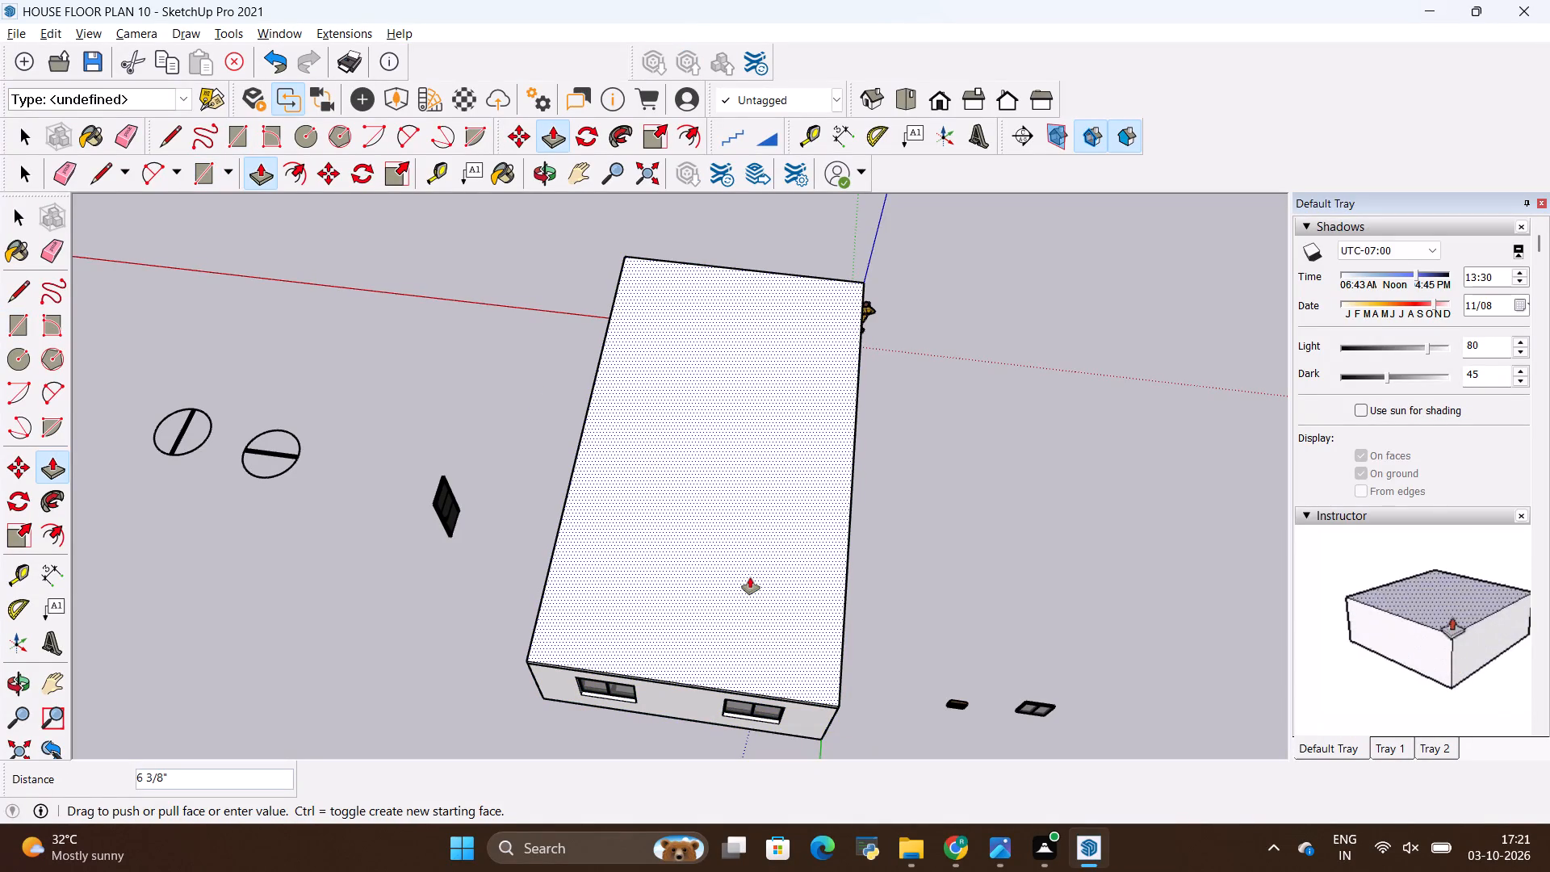
key(BackSpace)
key(9)
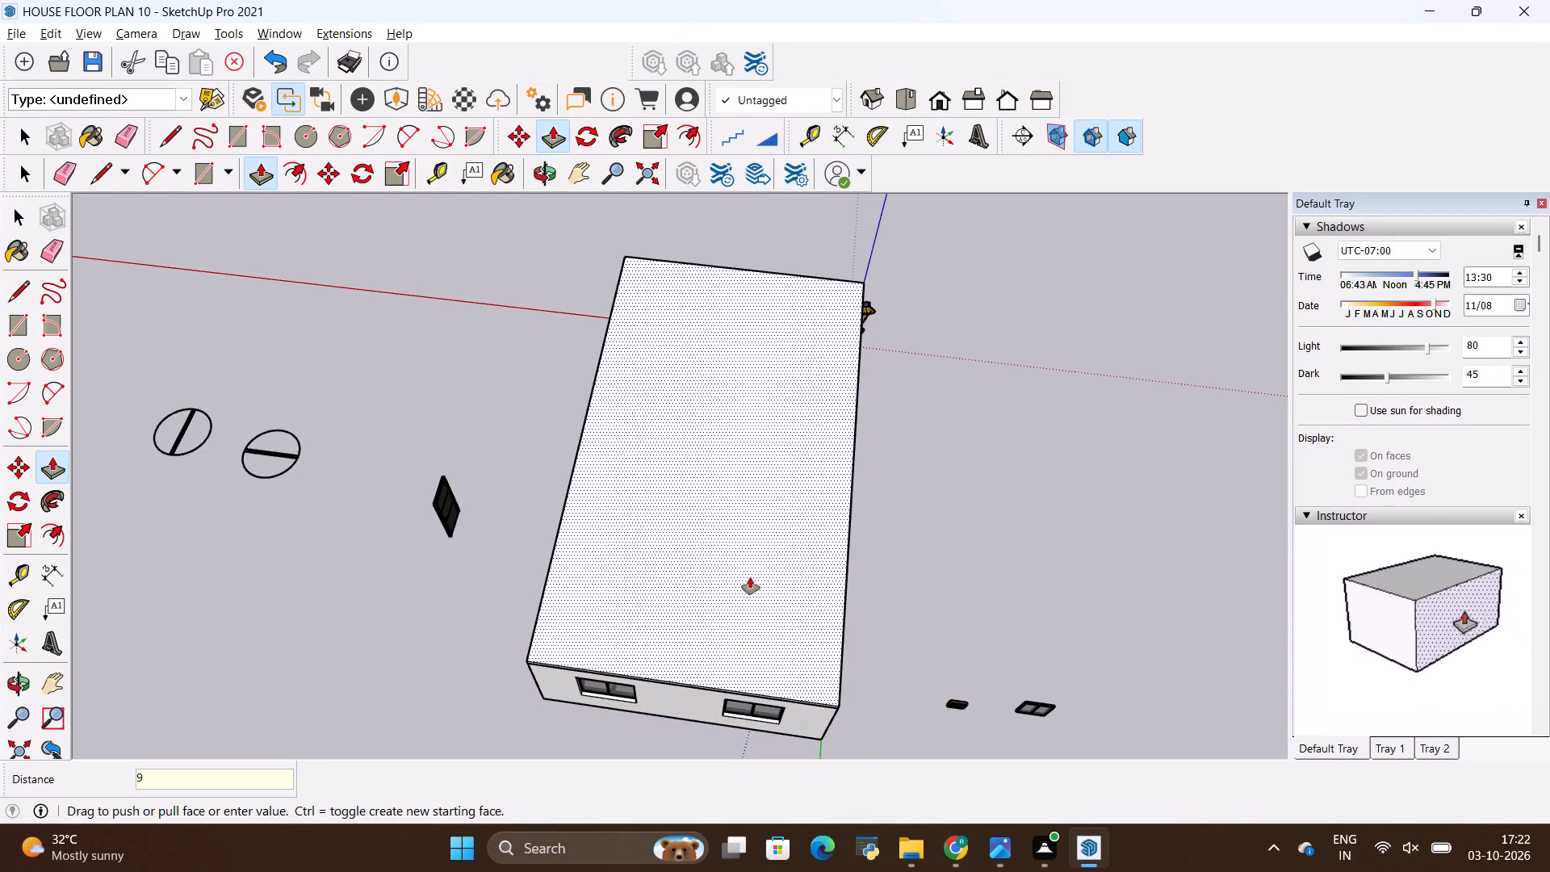
key(shift+quotedbl)
key(Return)
Select the whole roof slab over the house and make it a group.
key(space)
scroll(715, 654, up, 1)
middle_drag(717, 655, 718, 655)
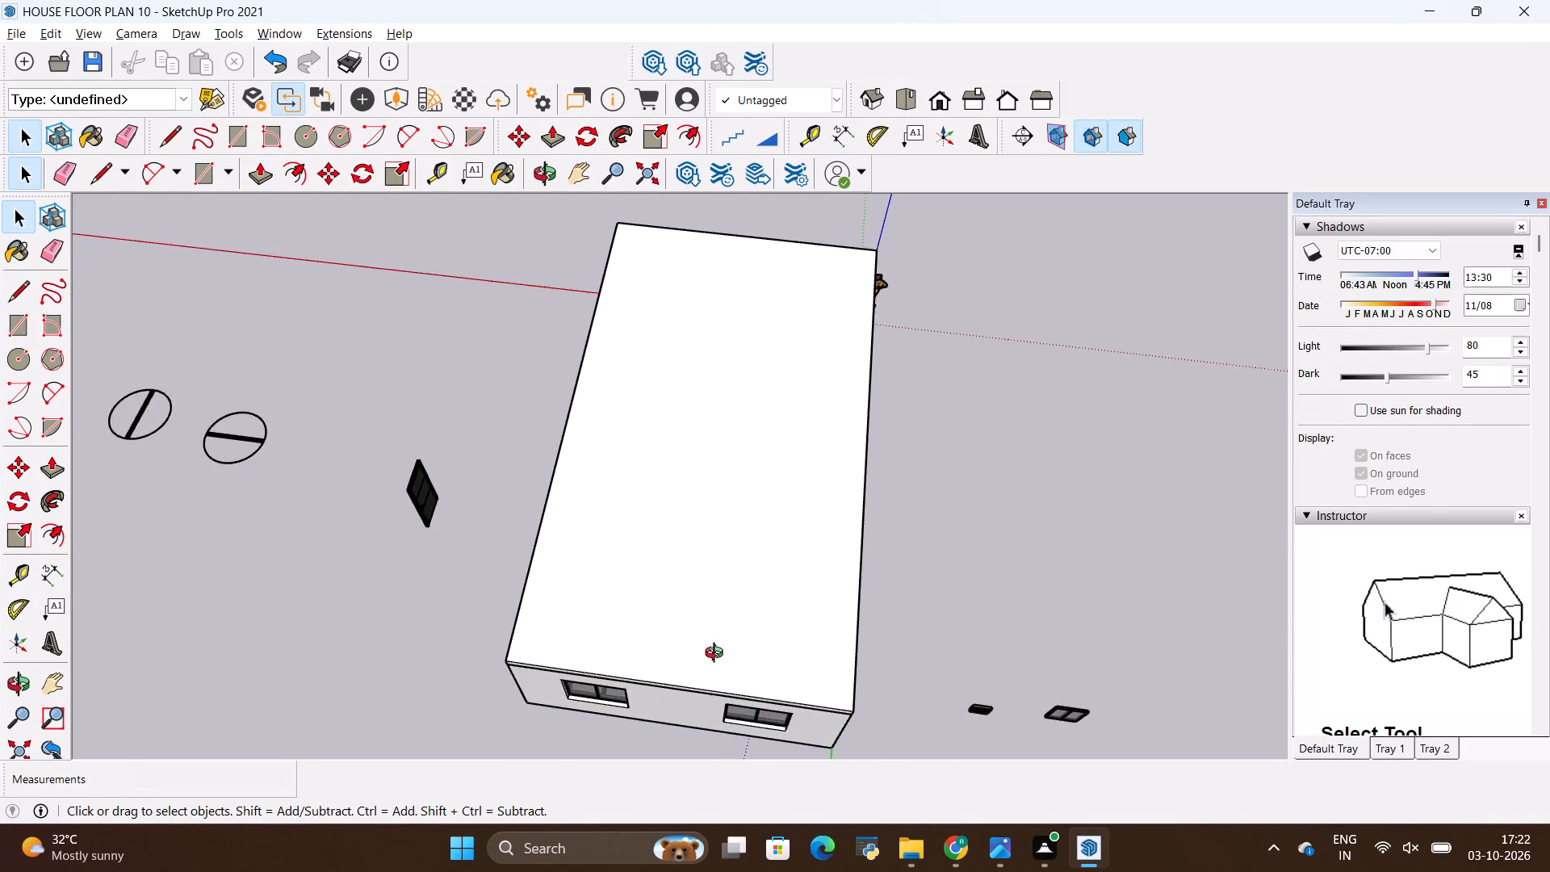
middle_drag(718, 655, 727, 451)
scroll(783, 501, up, 4)
triple_click(785, 477)
triple_click(785, 478)
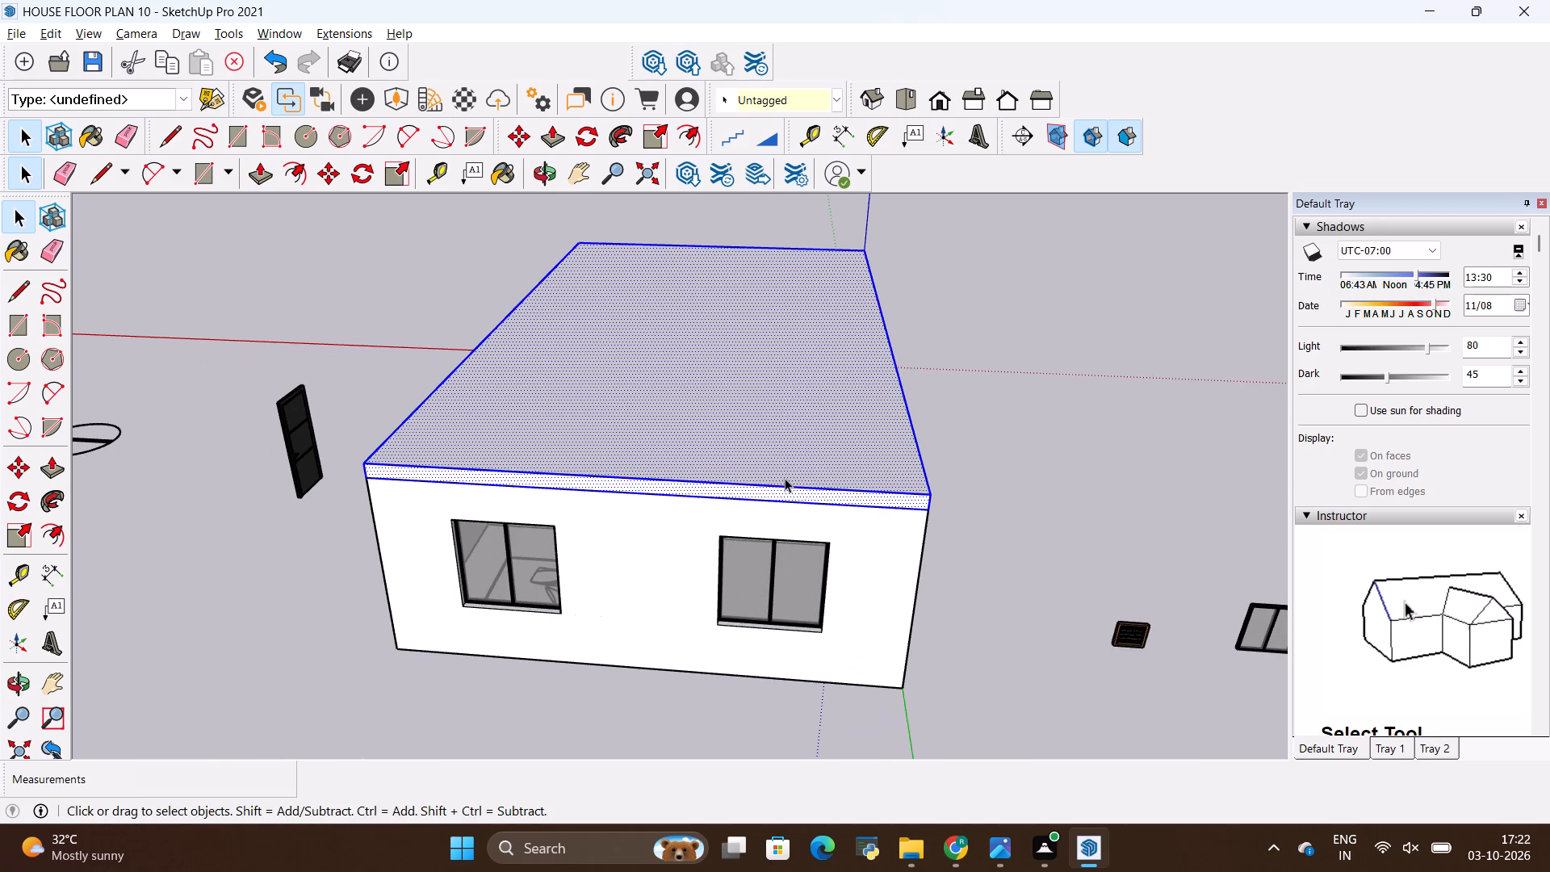
triple_click(785, 478)
click(782, 478)
right_click(781, 478)
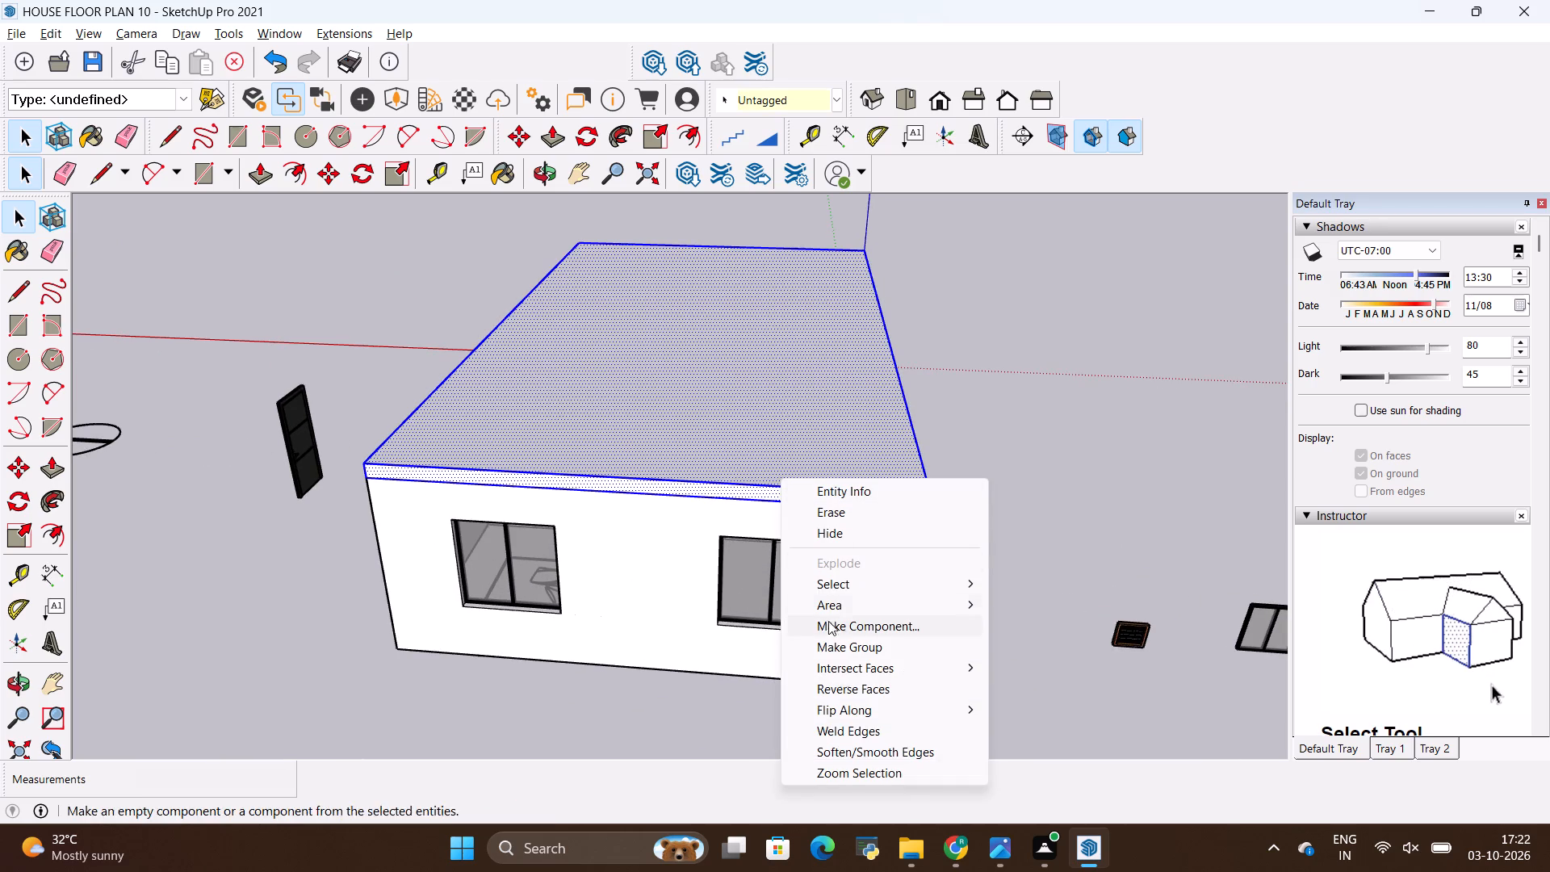
click(840, 642)
Move the slab group from its top front corner down to the matching bottom corner of the walls, so it lies under the house.
key(m)
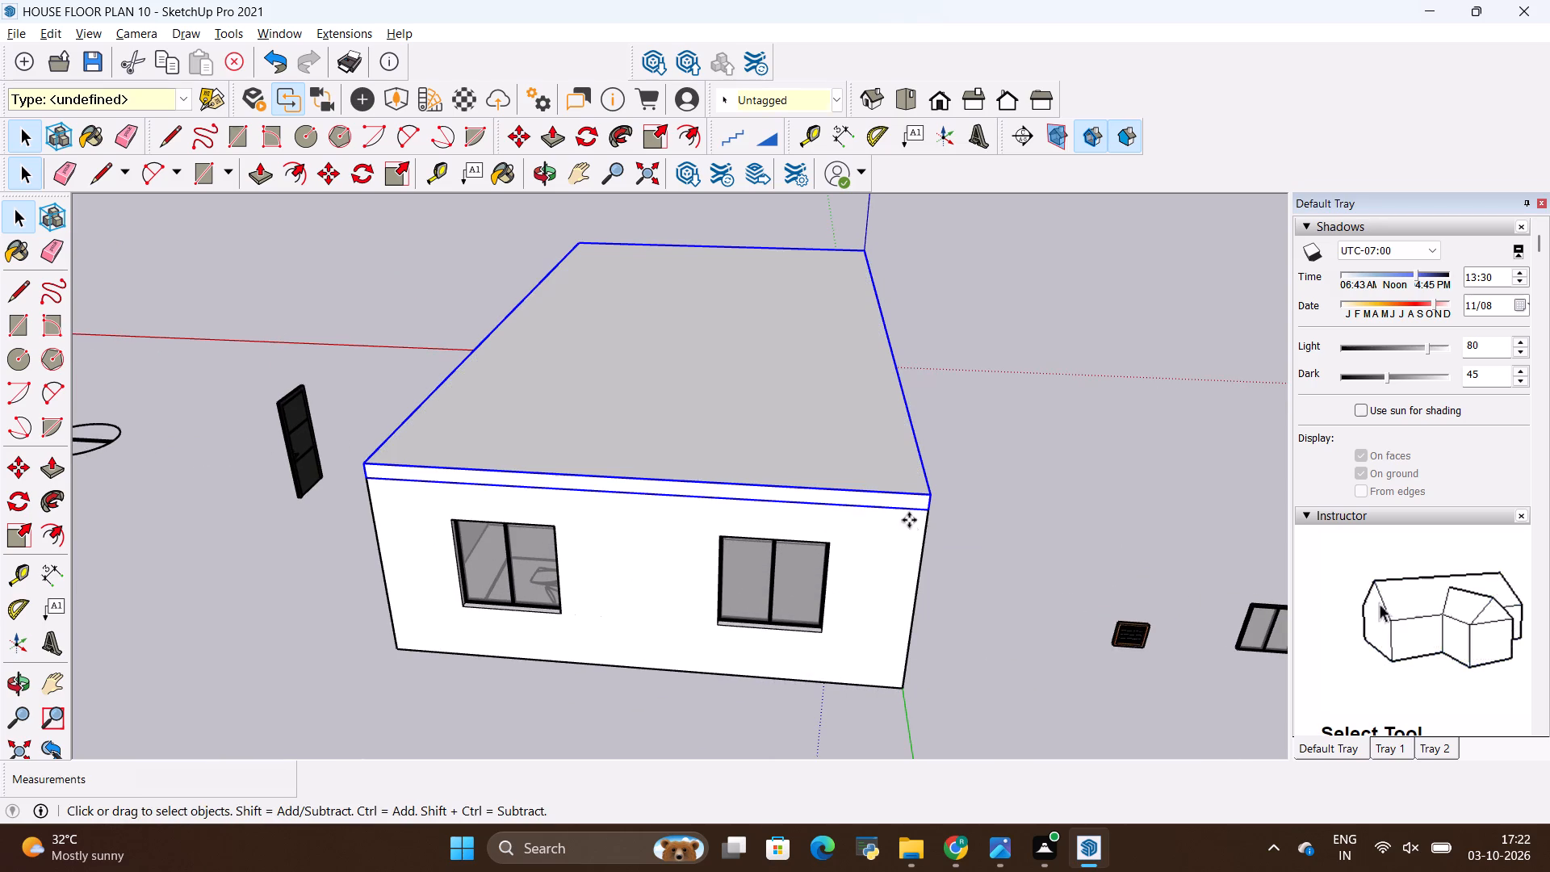
click(932, 495)
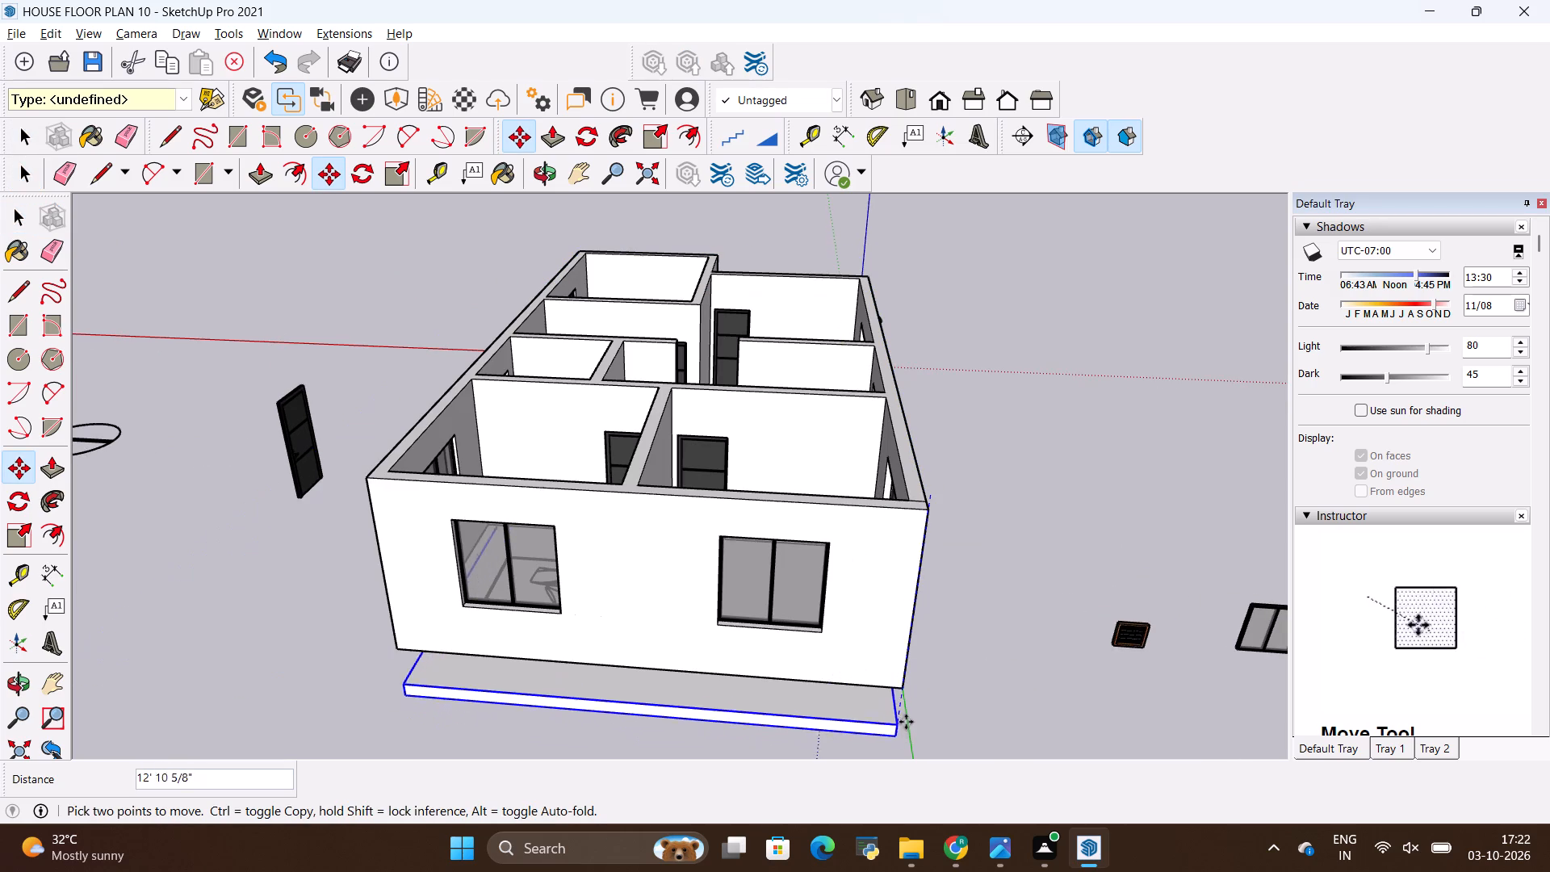
click(906, 688)
key(Escape)
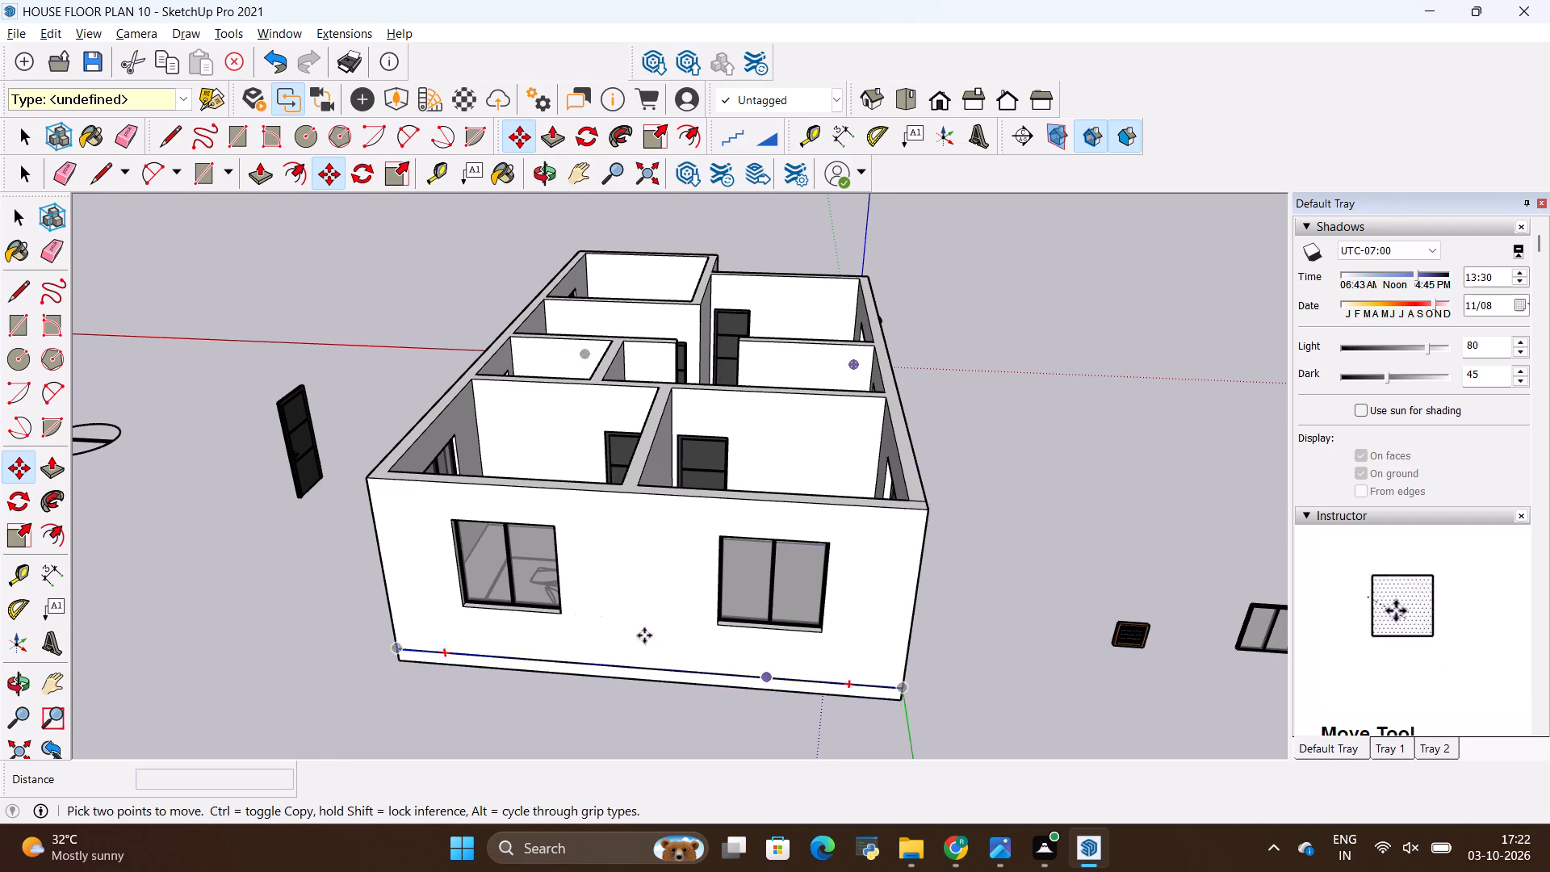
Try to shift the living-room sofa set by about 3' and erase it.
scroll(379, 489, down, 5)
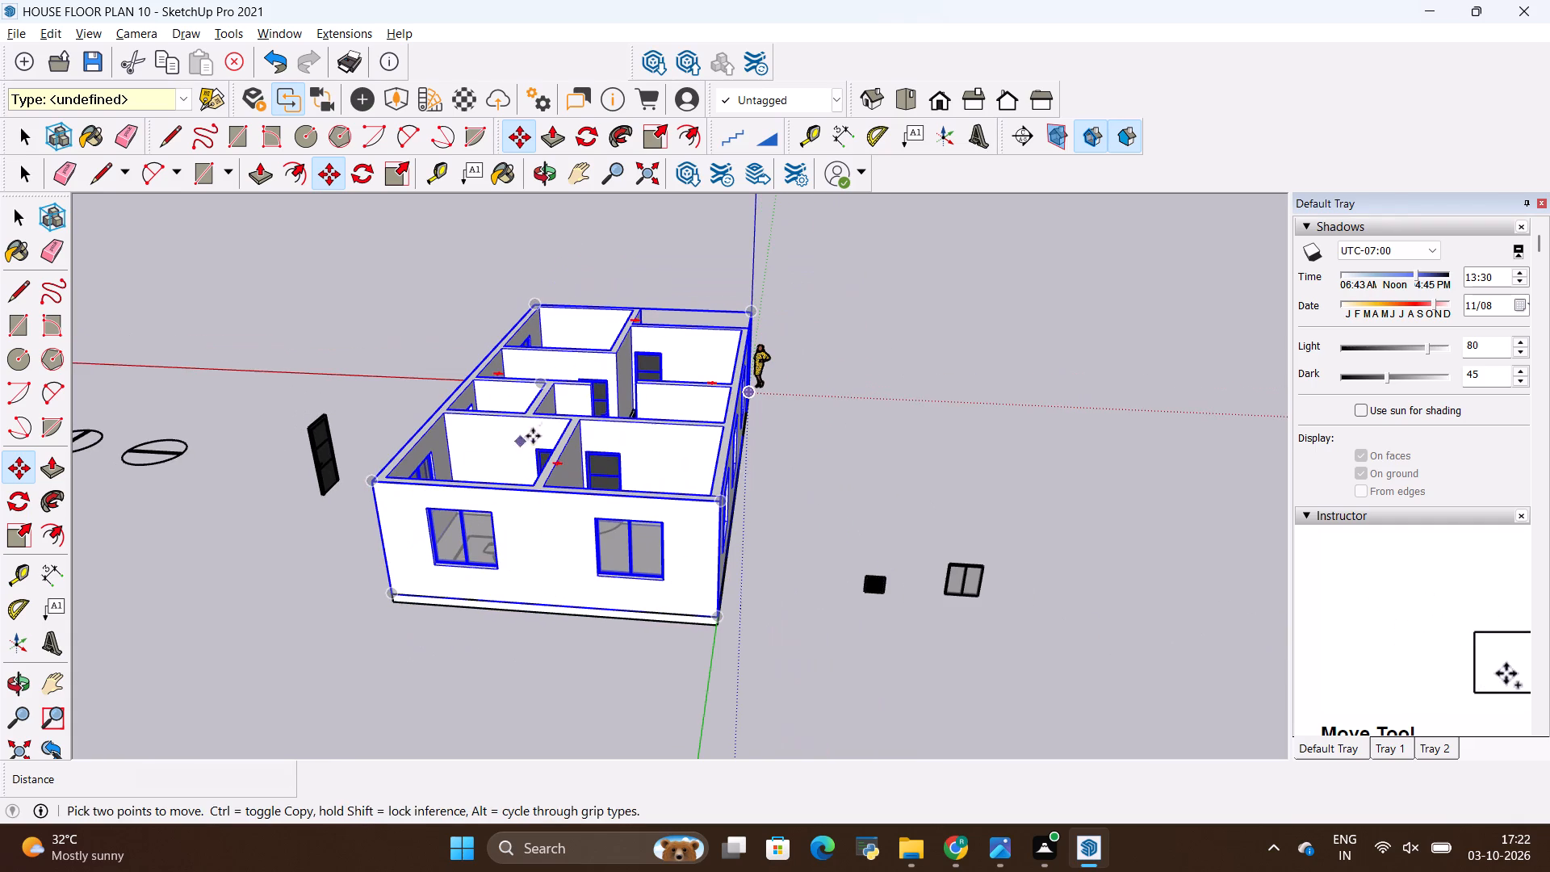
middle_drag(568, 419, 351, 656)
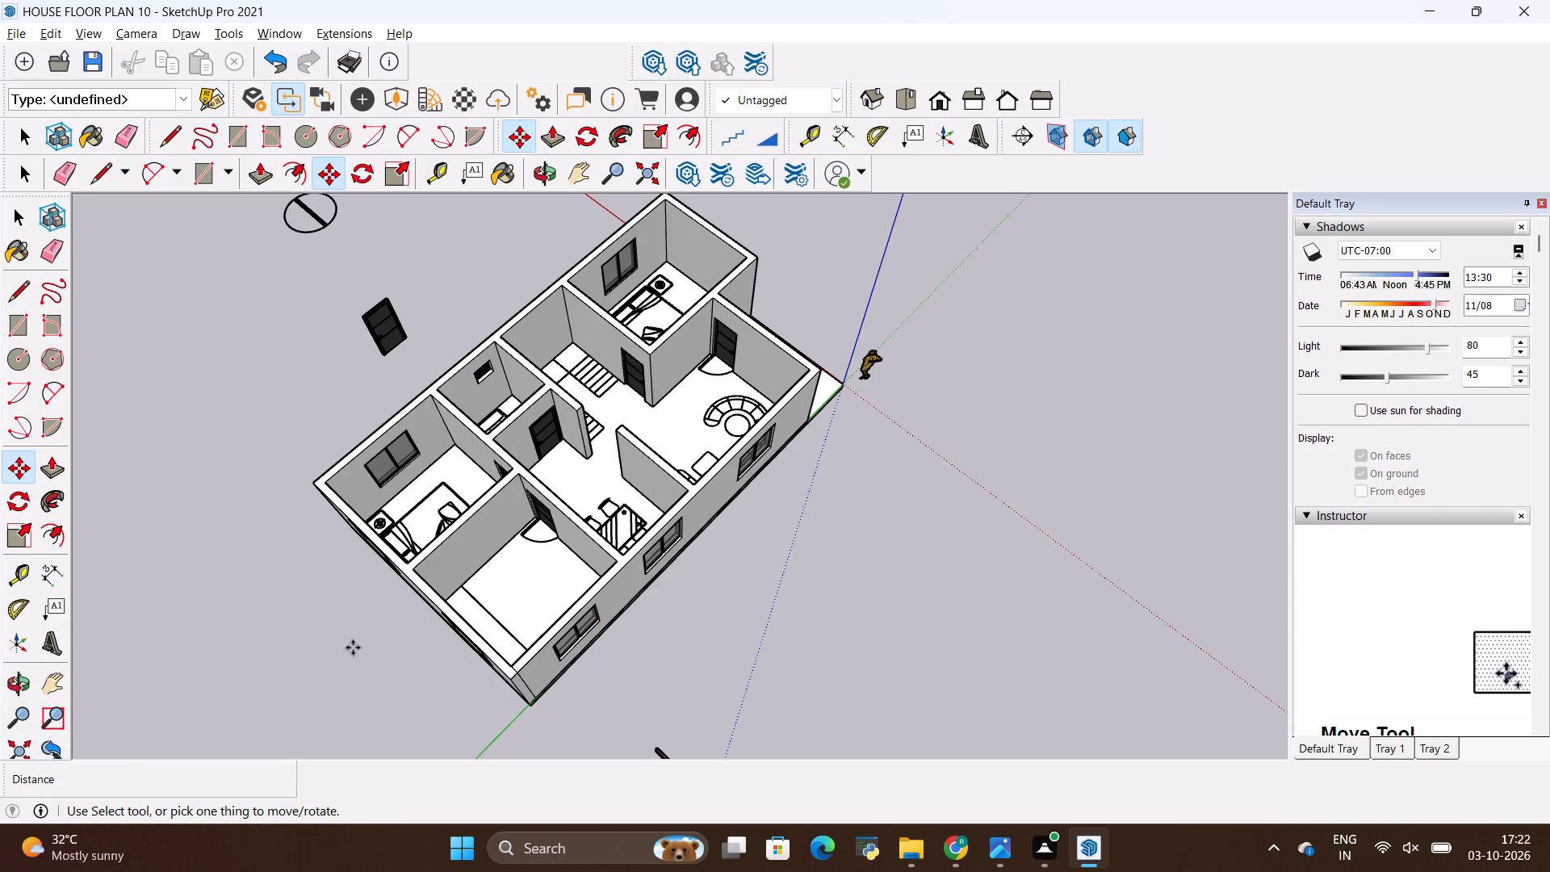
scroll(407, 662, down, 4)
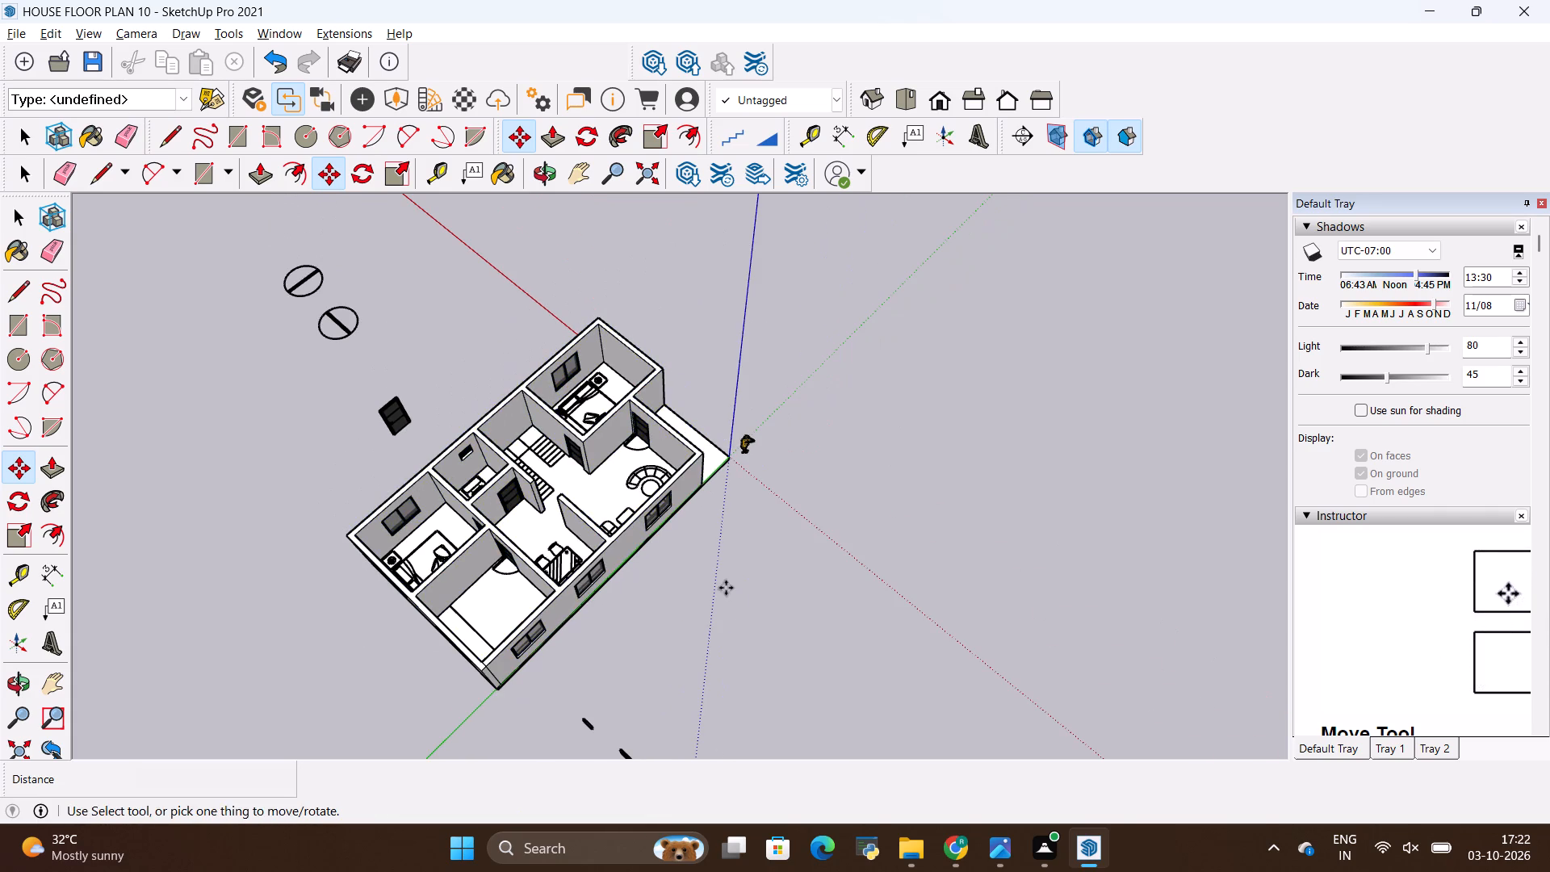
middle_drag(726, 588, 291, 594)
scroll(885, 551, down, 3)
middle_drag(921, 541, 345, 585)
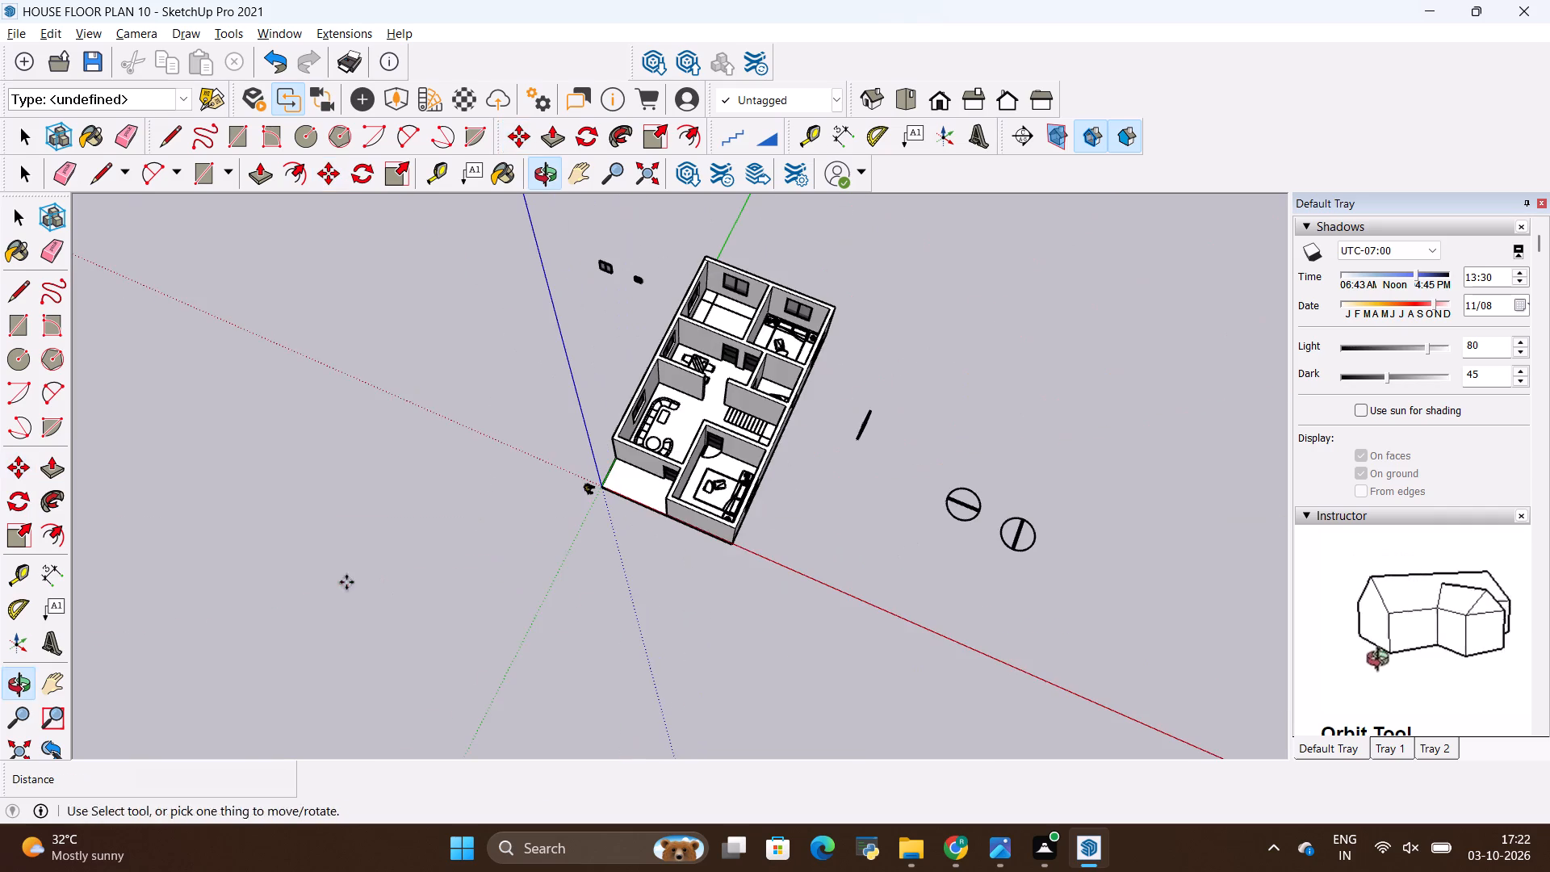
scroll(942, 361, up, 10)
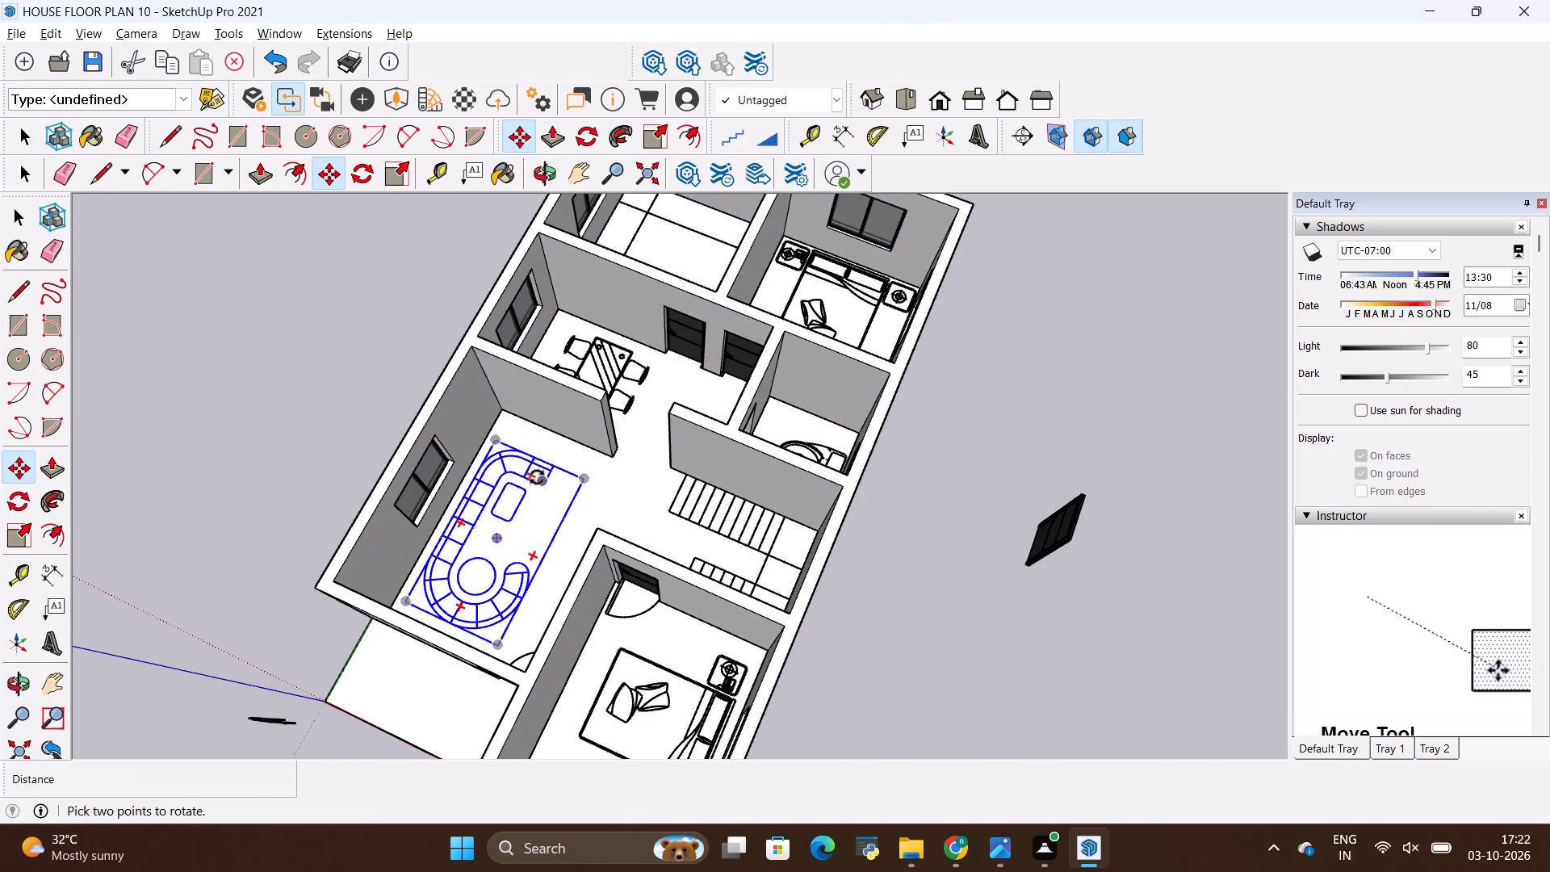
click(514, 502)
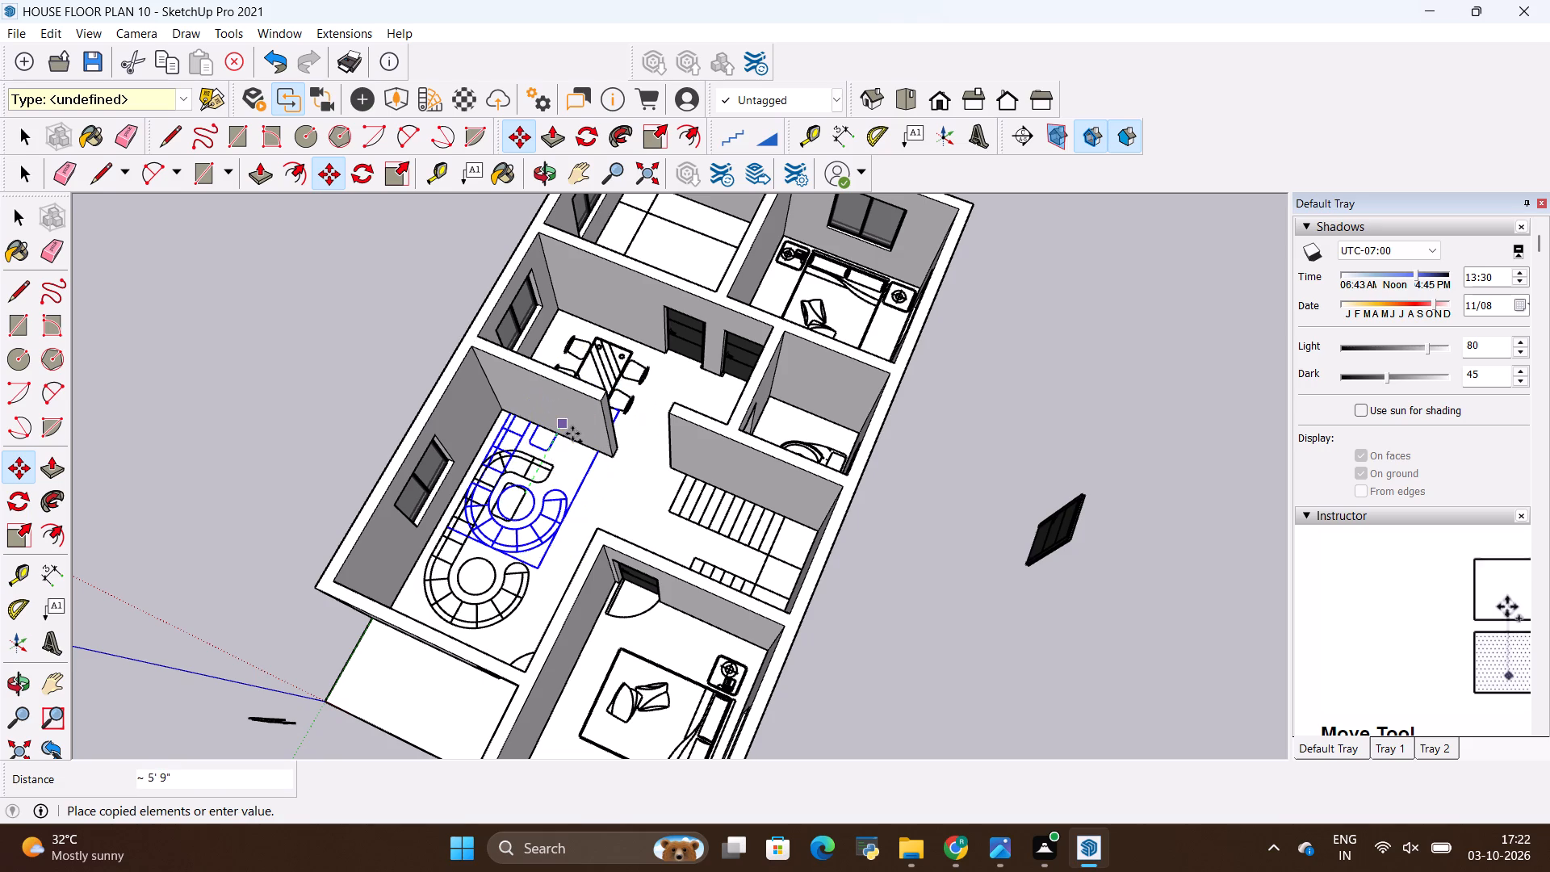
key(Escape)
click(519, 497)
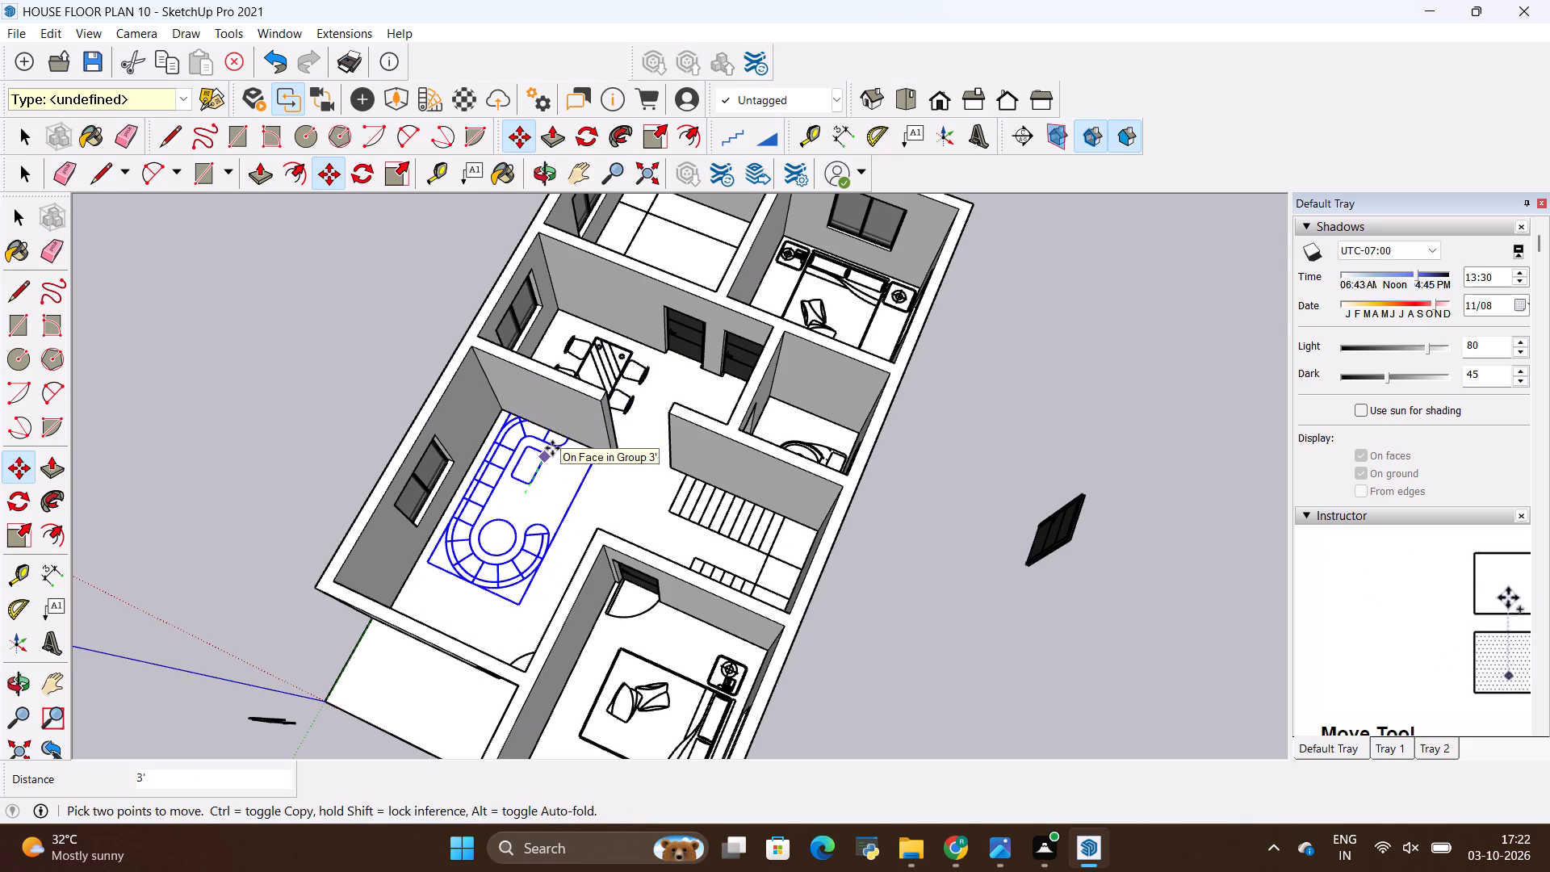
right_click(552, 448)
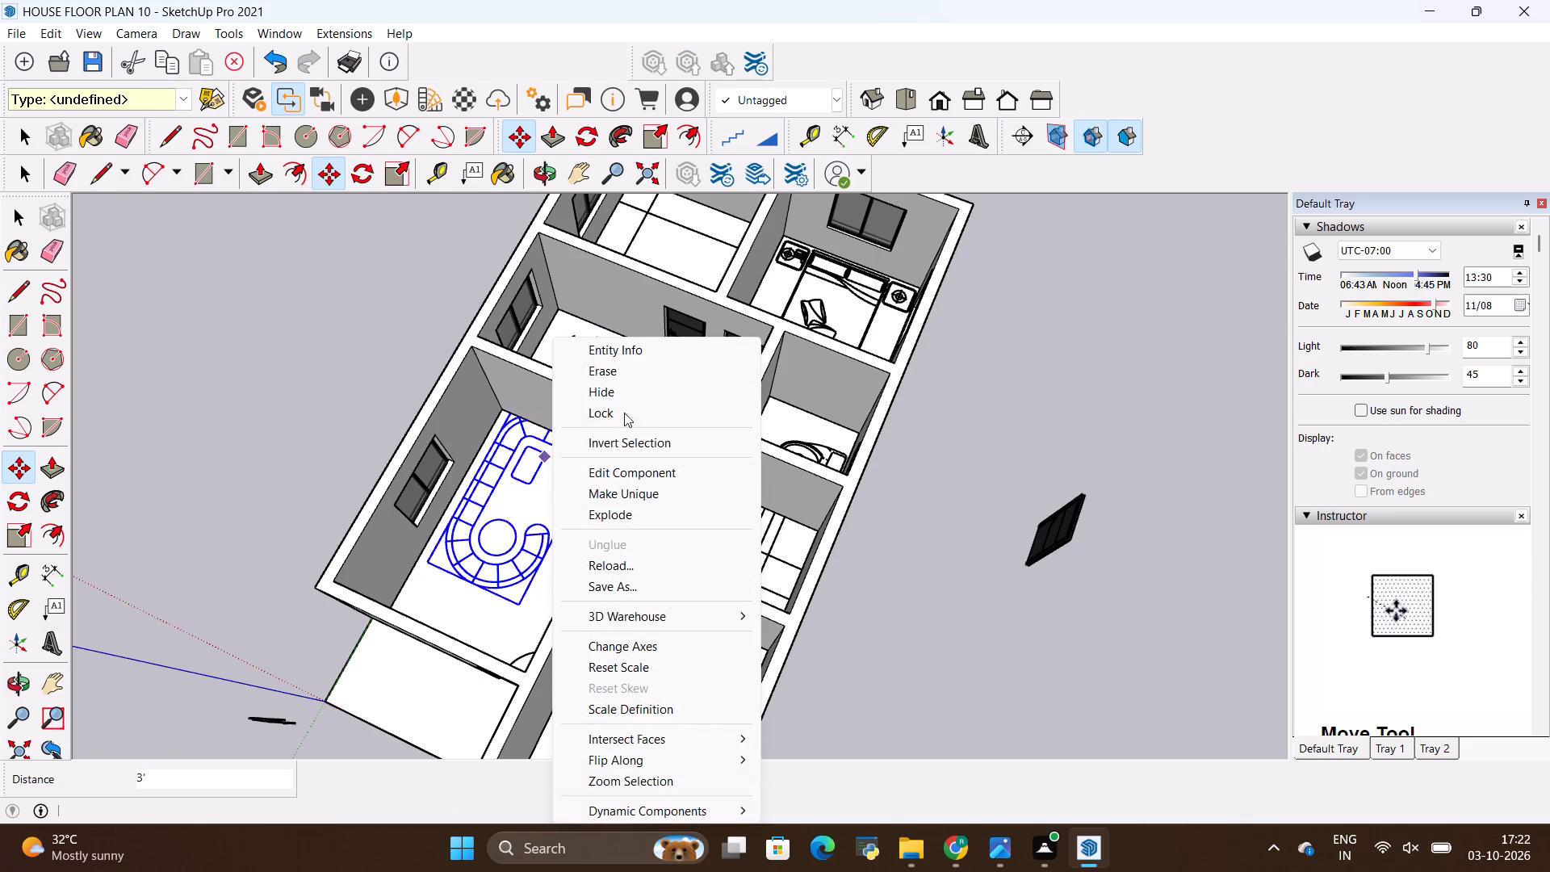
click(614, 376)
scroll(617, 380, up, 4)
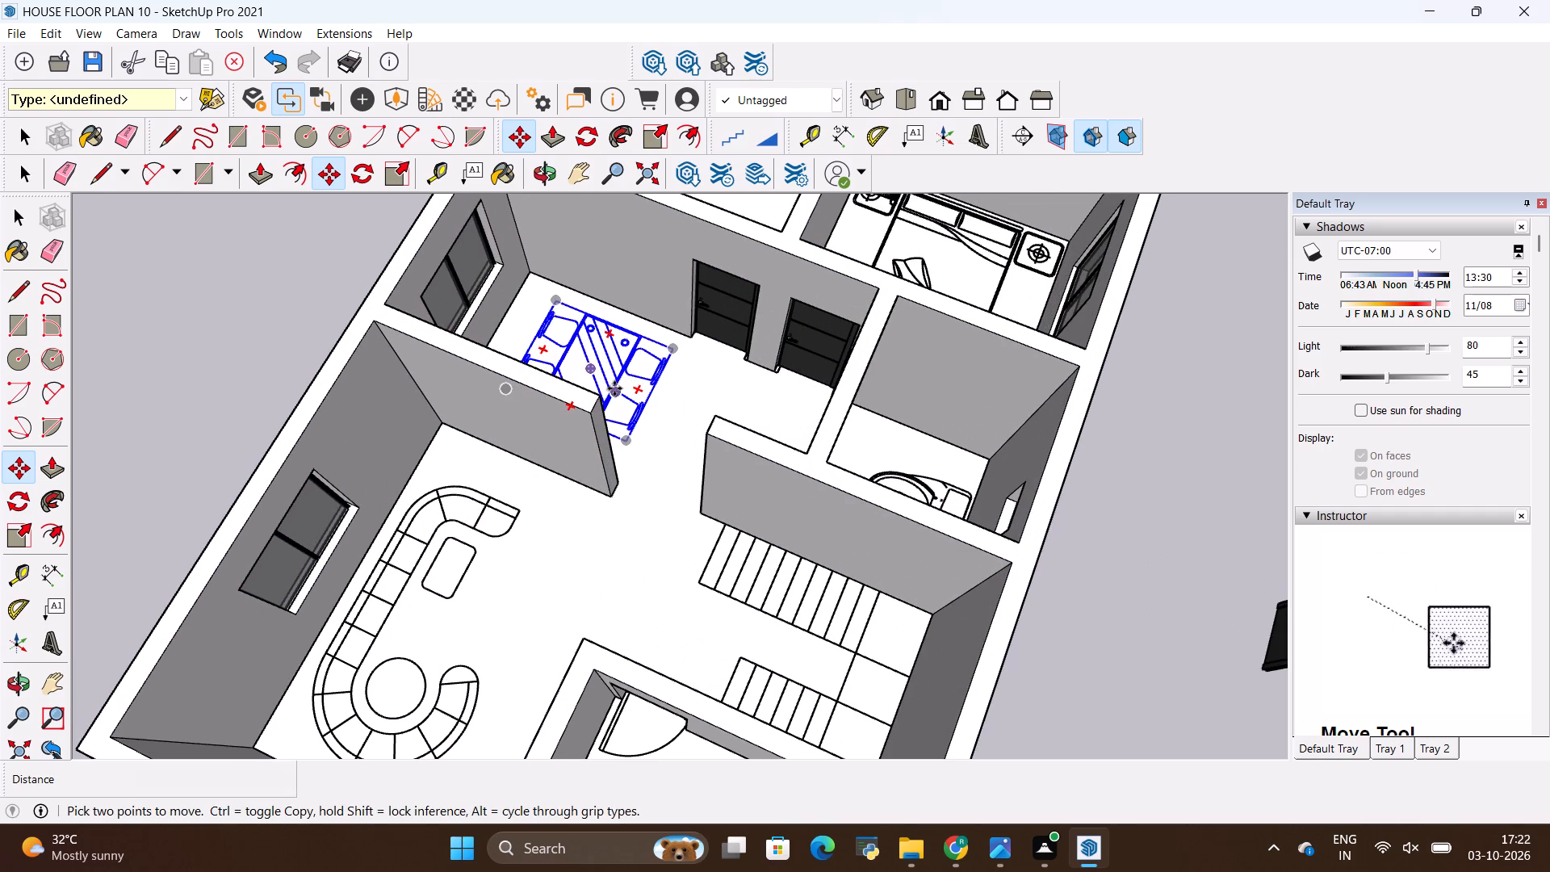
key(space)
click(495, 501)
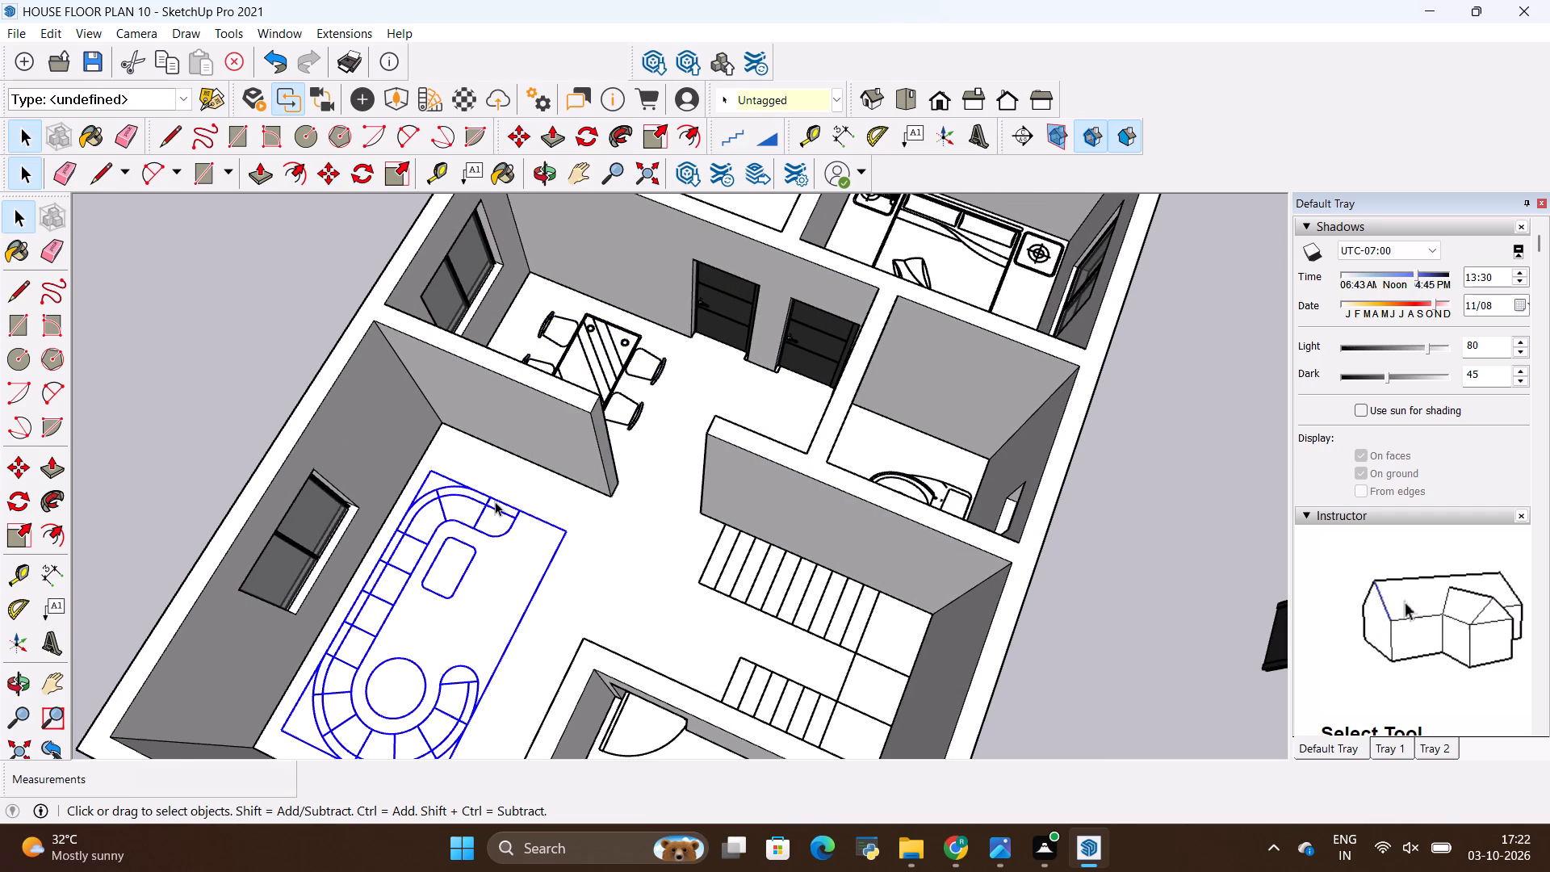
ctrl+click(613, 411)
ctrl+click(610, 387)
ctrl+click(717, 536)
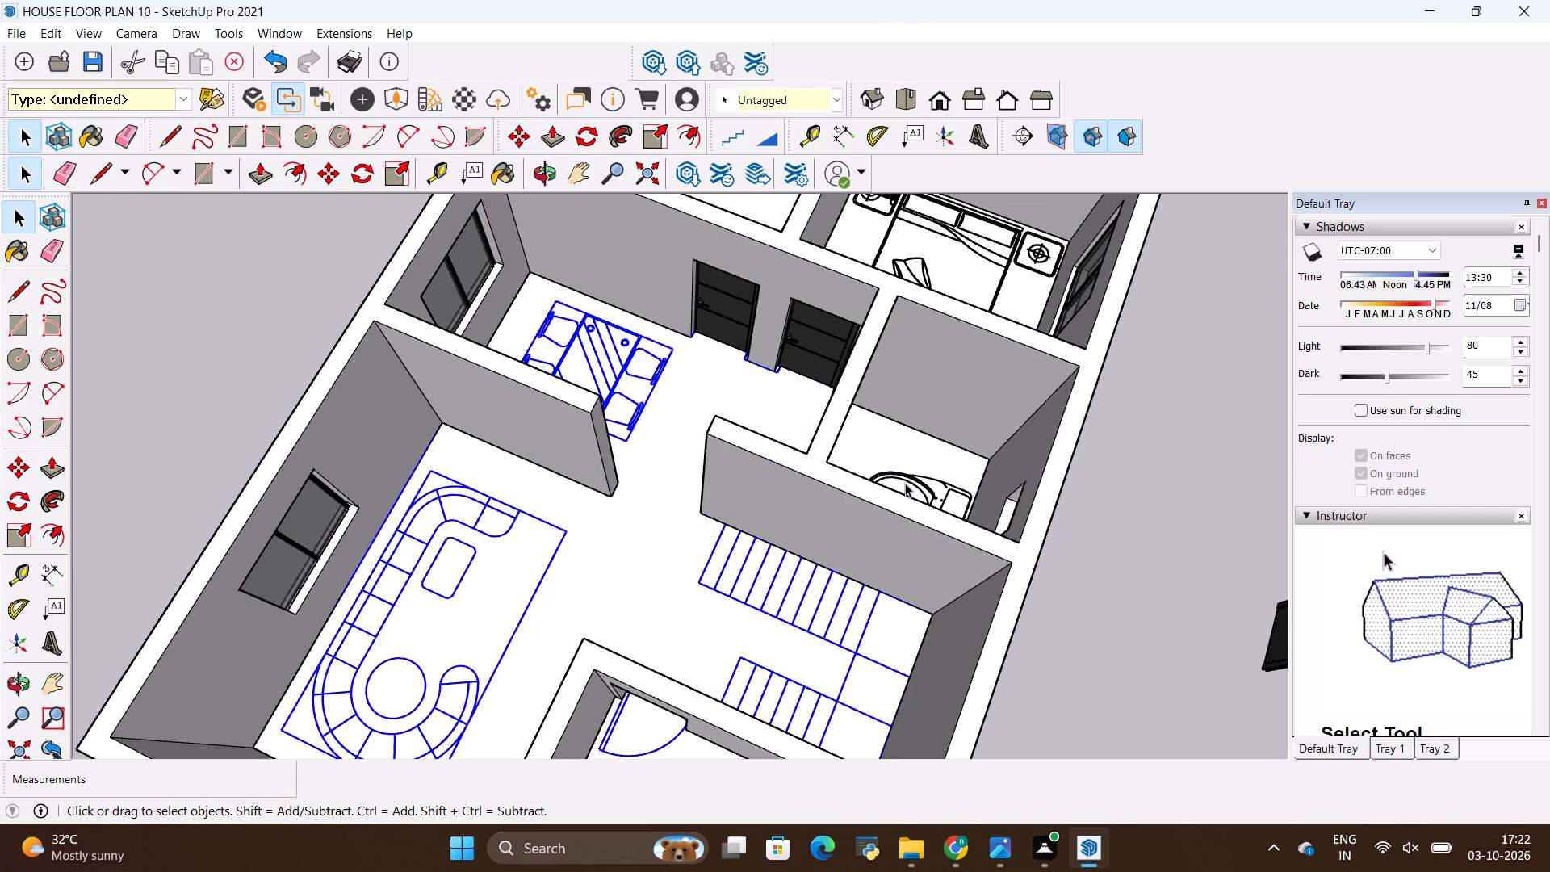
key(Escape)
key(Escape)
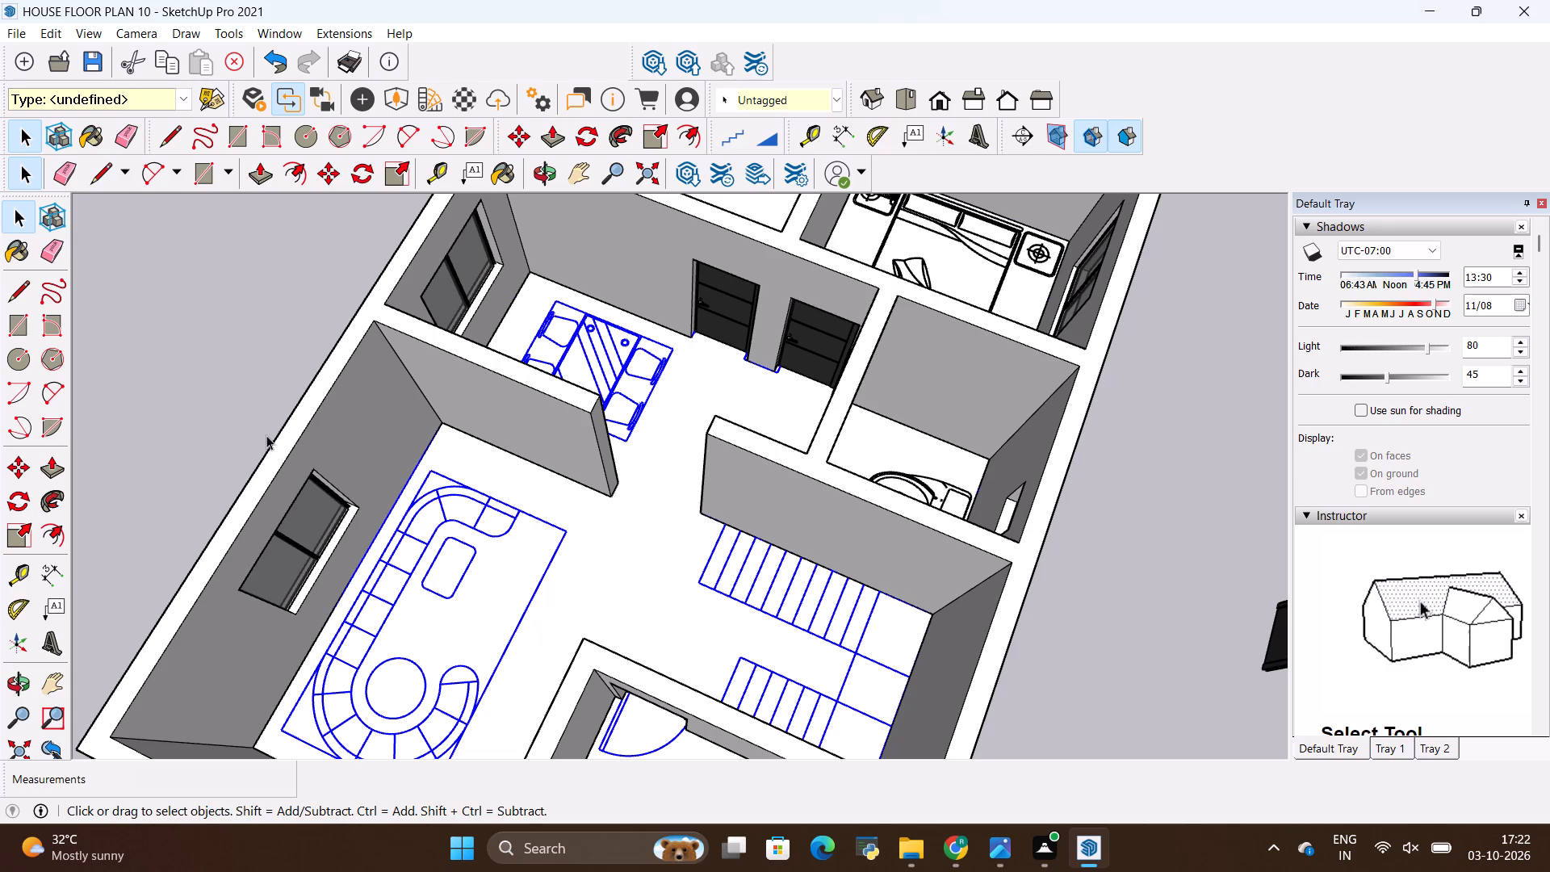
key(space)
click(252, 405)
Select and erase the sofa set, dining set, both bedroom bed sets and toilet fixture together with the floor slab under the walls.
click(437, 571)
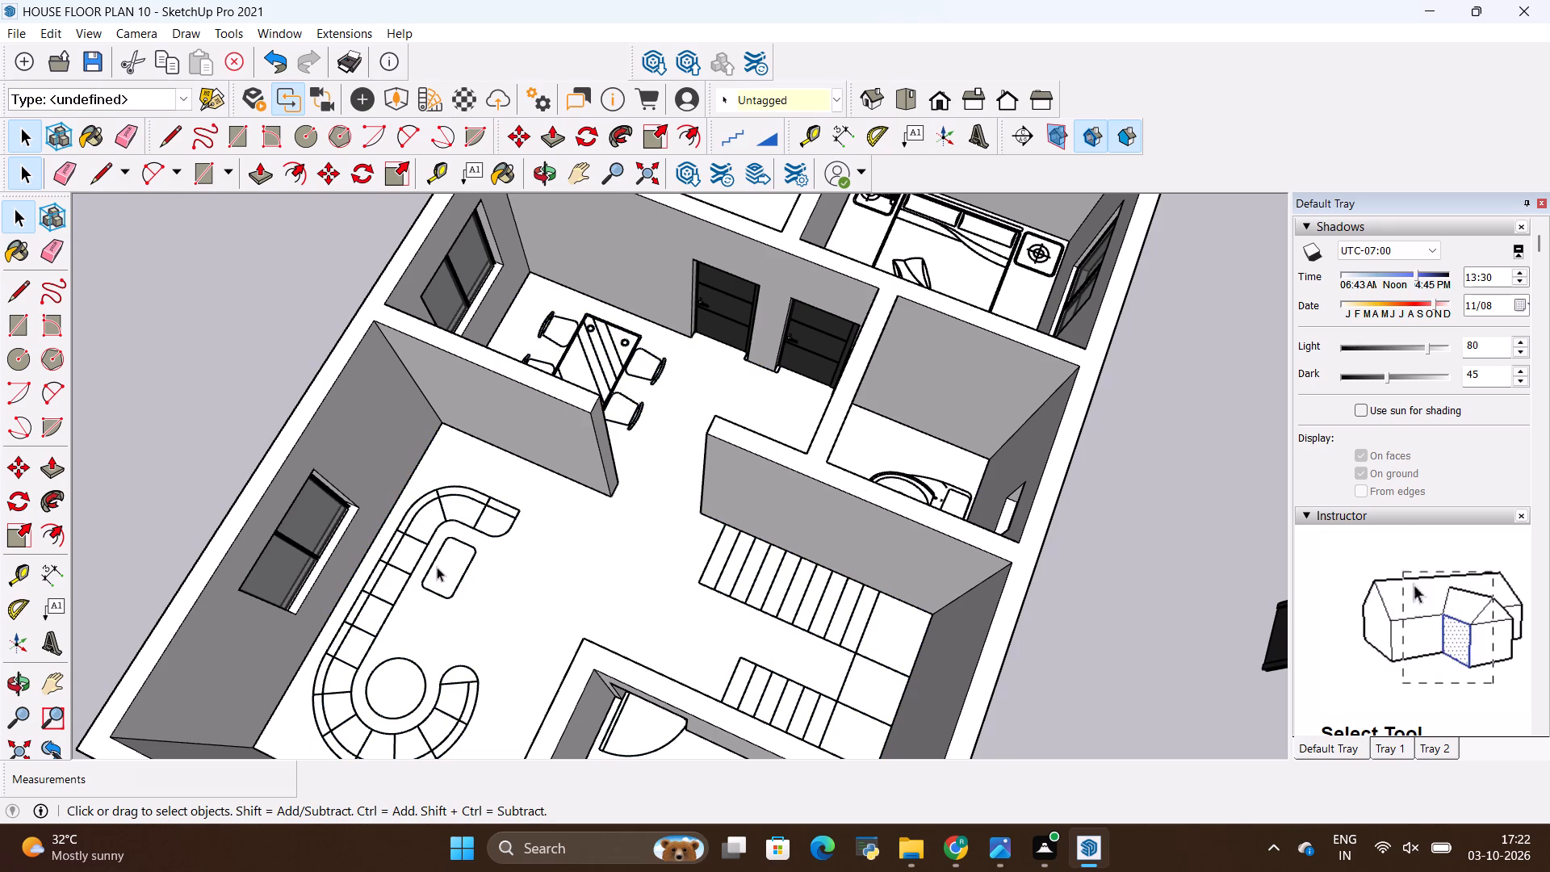
click(417, 548)
click(427, 535)
click(425, 540)
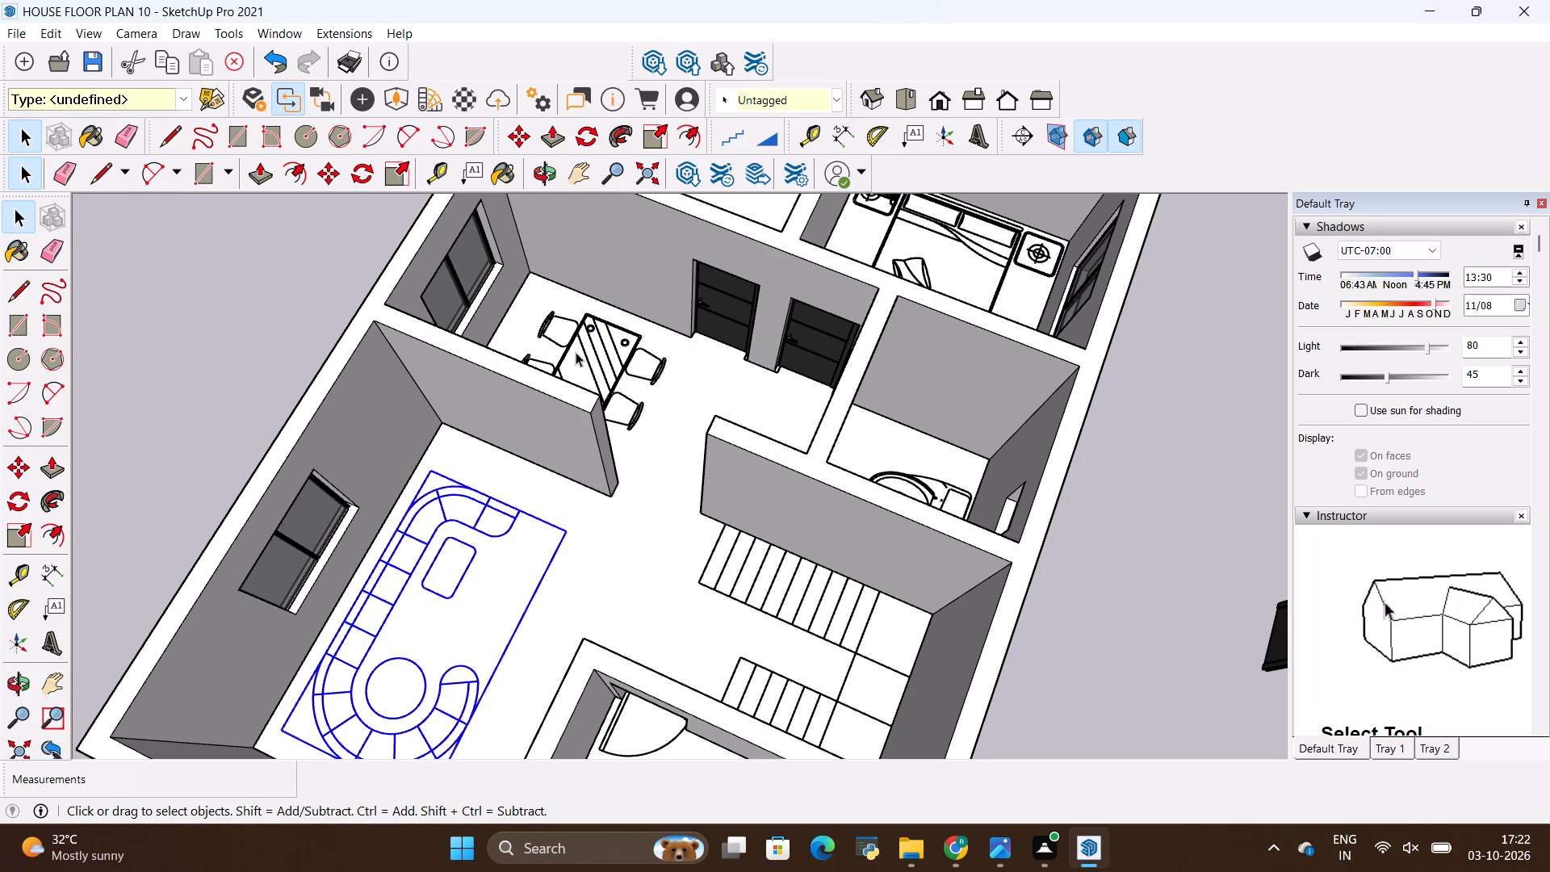
ctrl+click(621, 363)
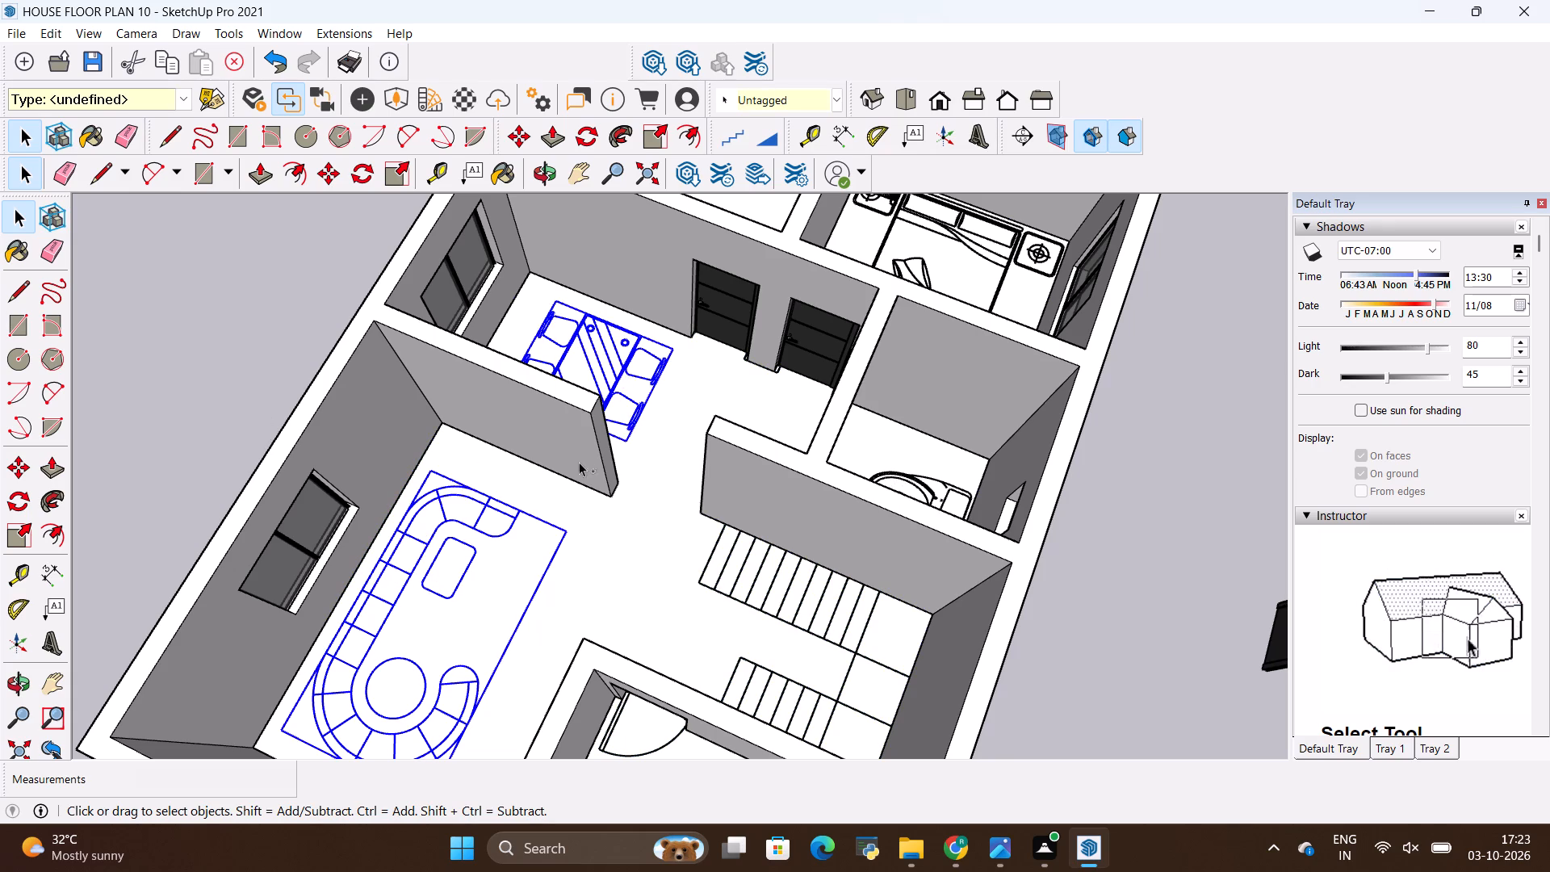
ctrl+scroll(568, 412, down, 7)
ctrl+scroll(619, 656, up, 3)
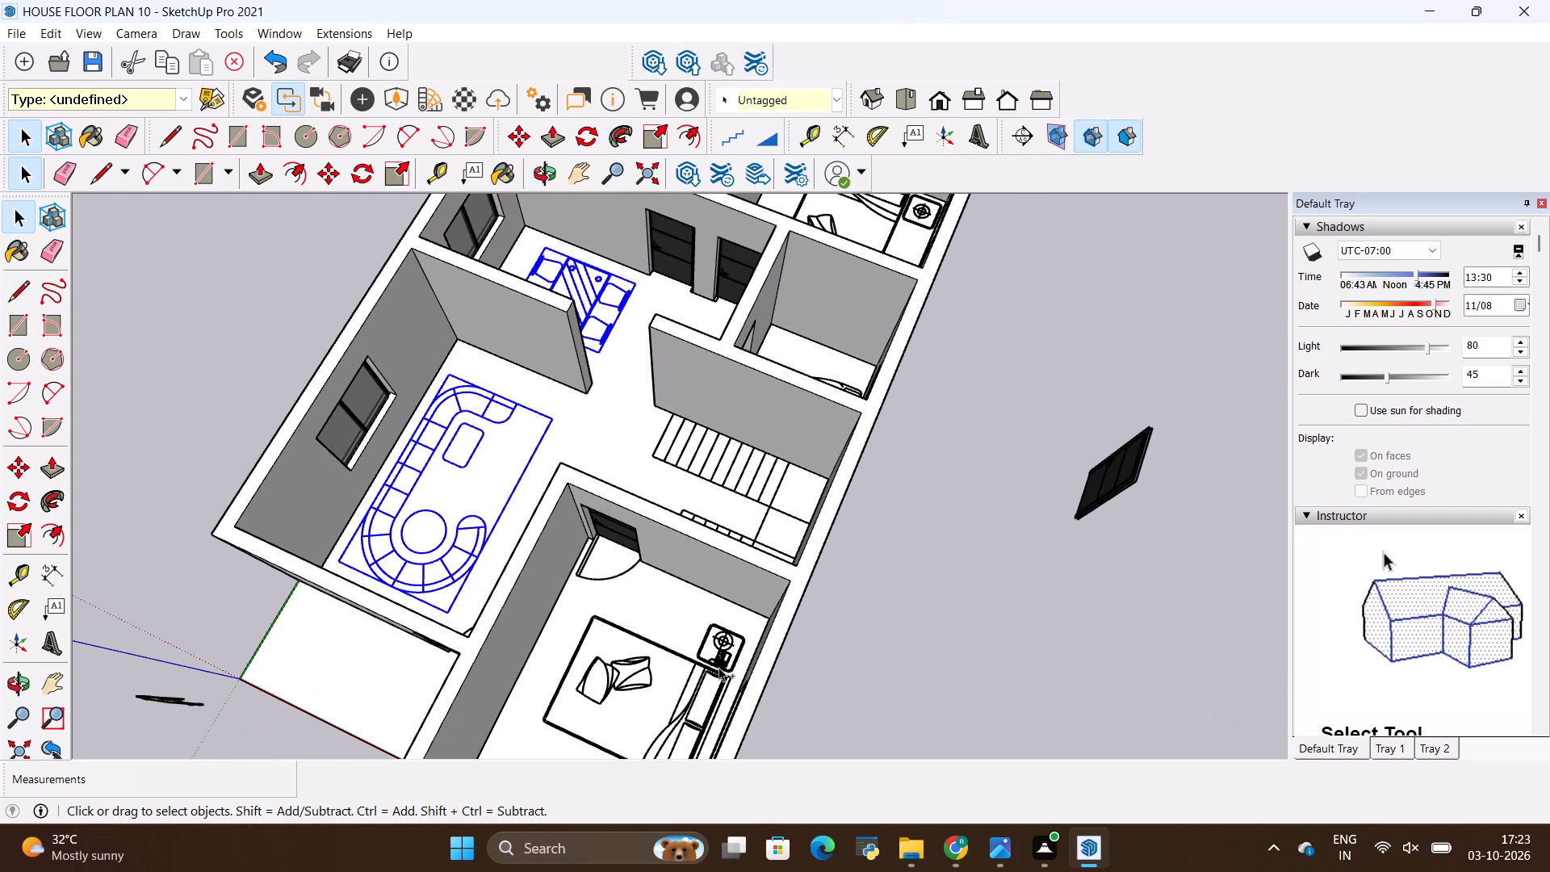
ctrl+click(718, 660)
ctrl+scroll(693, 661, down, 5)
ctrl+scroll(783, 367, up, 6)
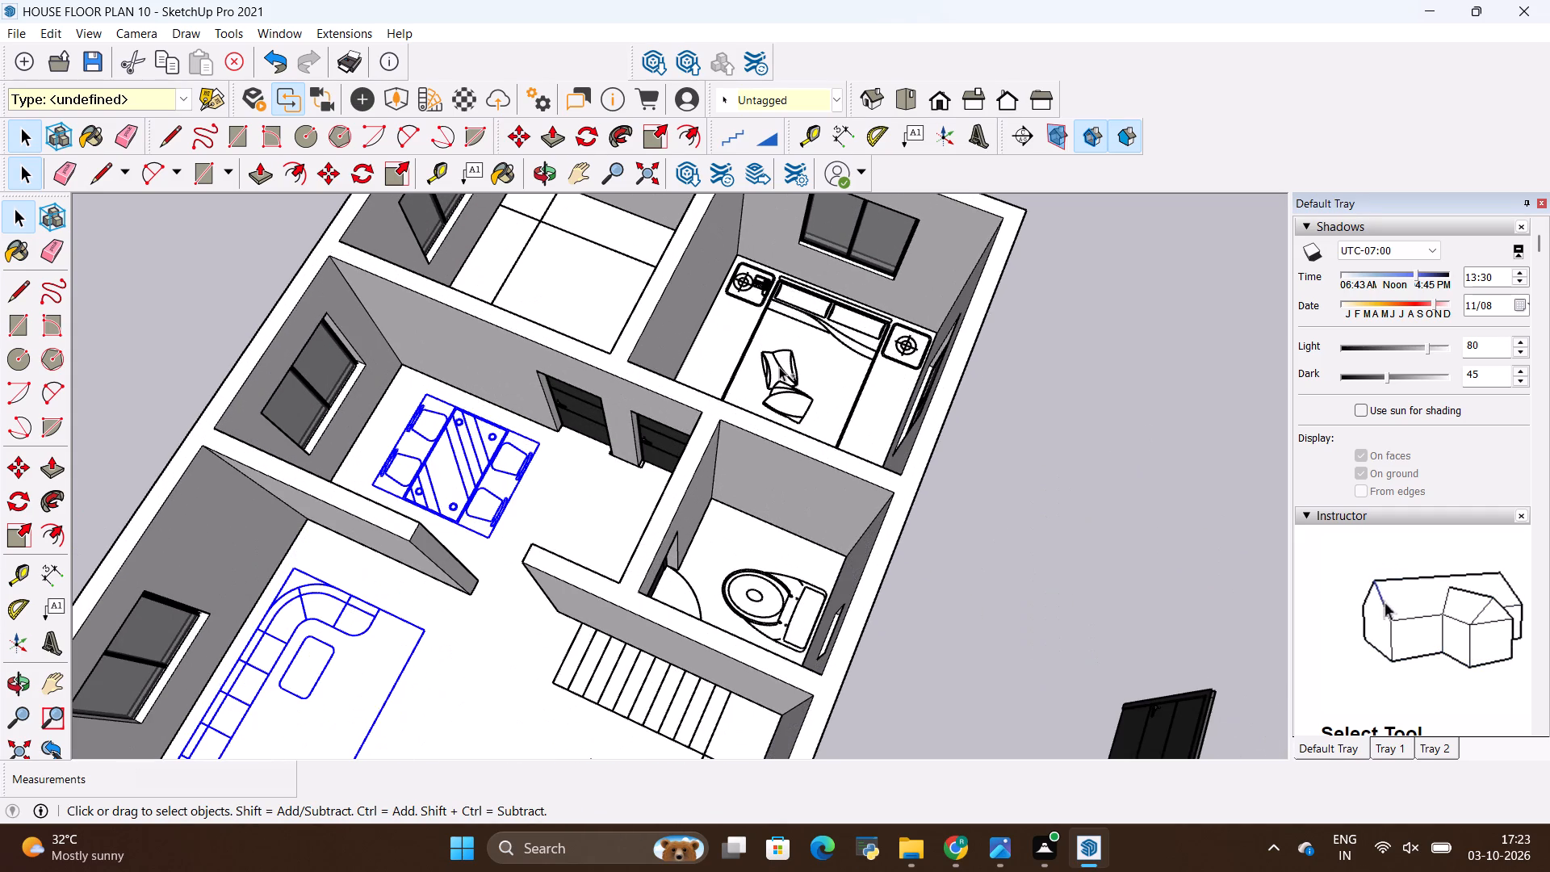
ctrl+click(779, 367)
ctrl+click(747, 585)
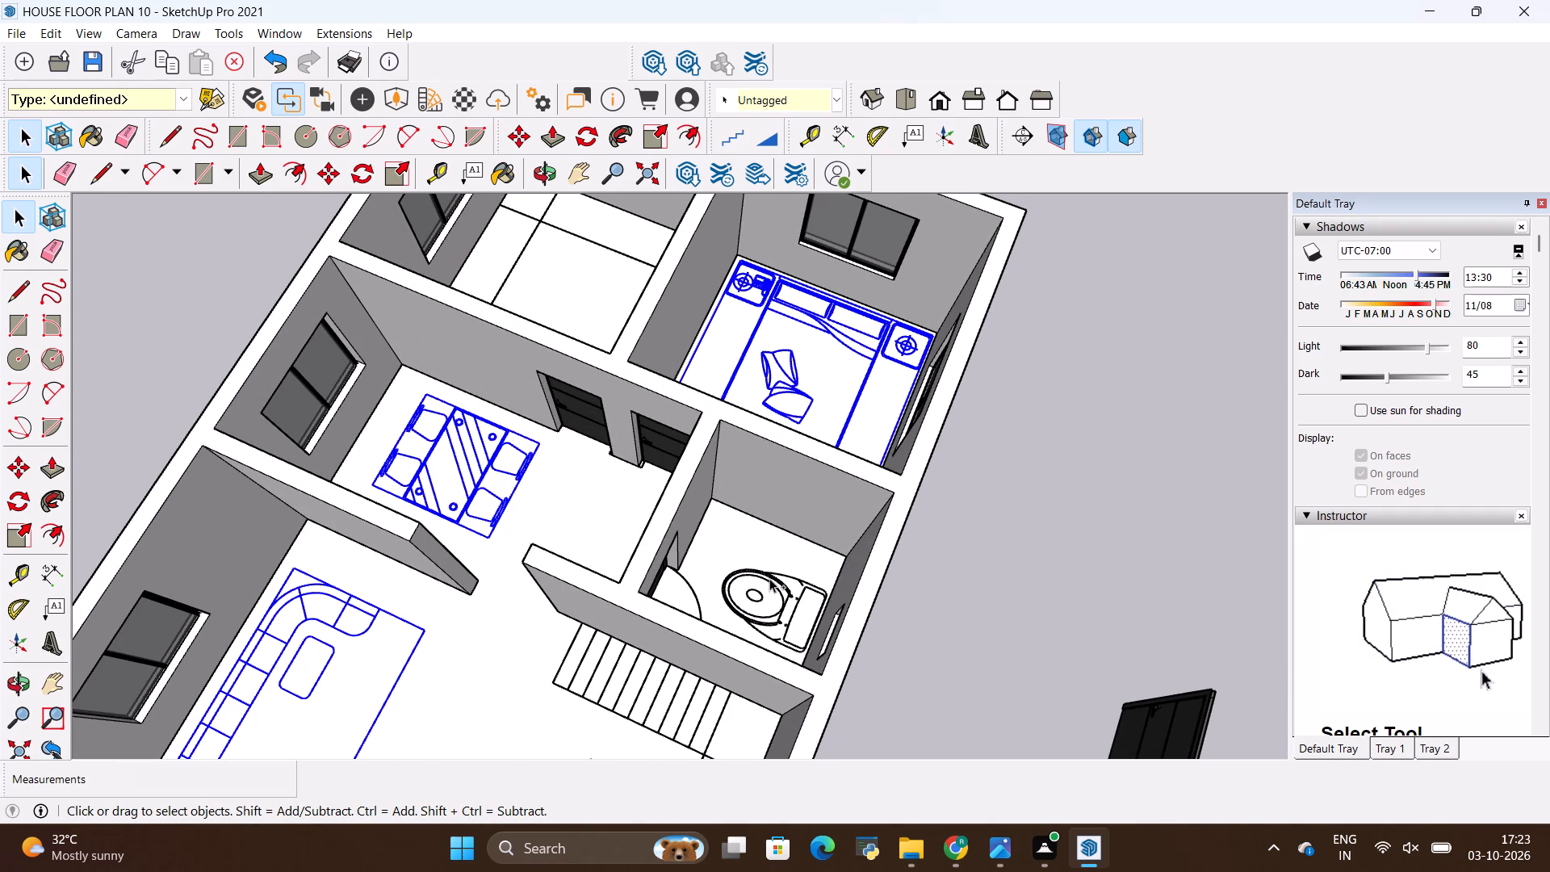
ctrl+click(769, 578)
ctrl+scroll(584, 265, up, 1)
ctrl+scroll(640, 335, down, 7)
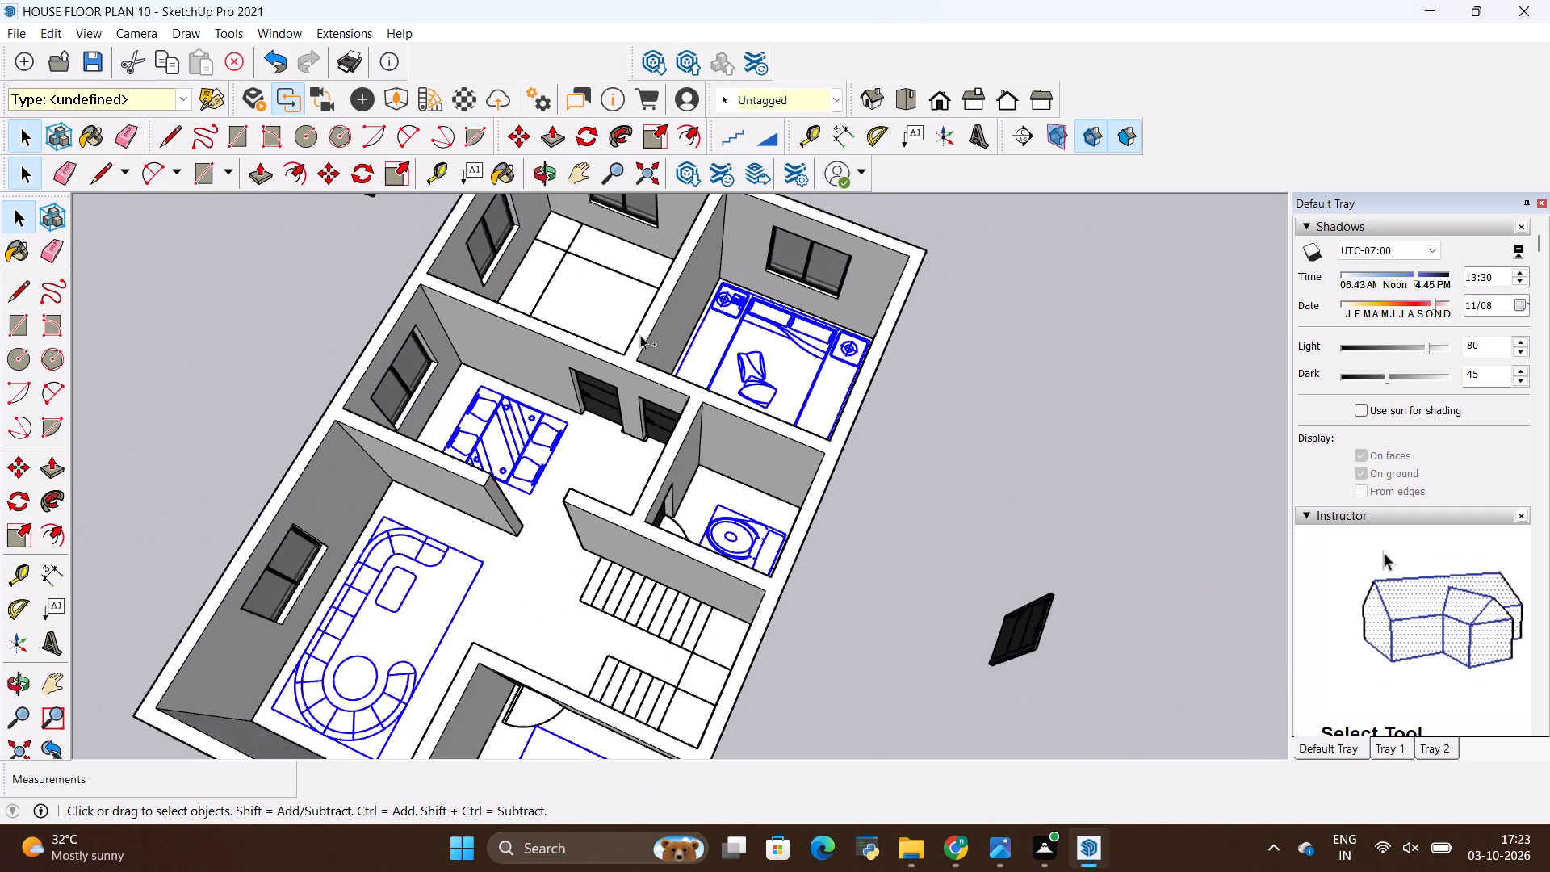
ctrl+scroll(640, 335, down, 2)
ctrl+scroll(647, 756, up, 1)
ctrl+scroll(631, 669, up, 3)
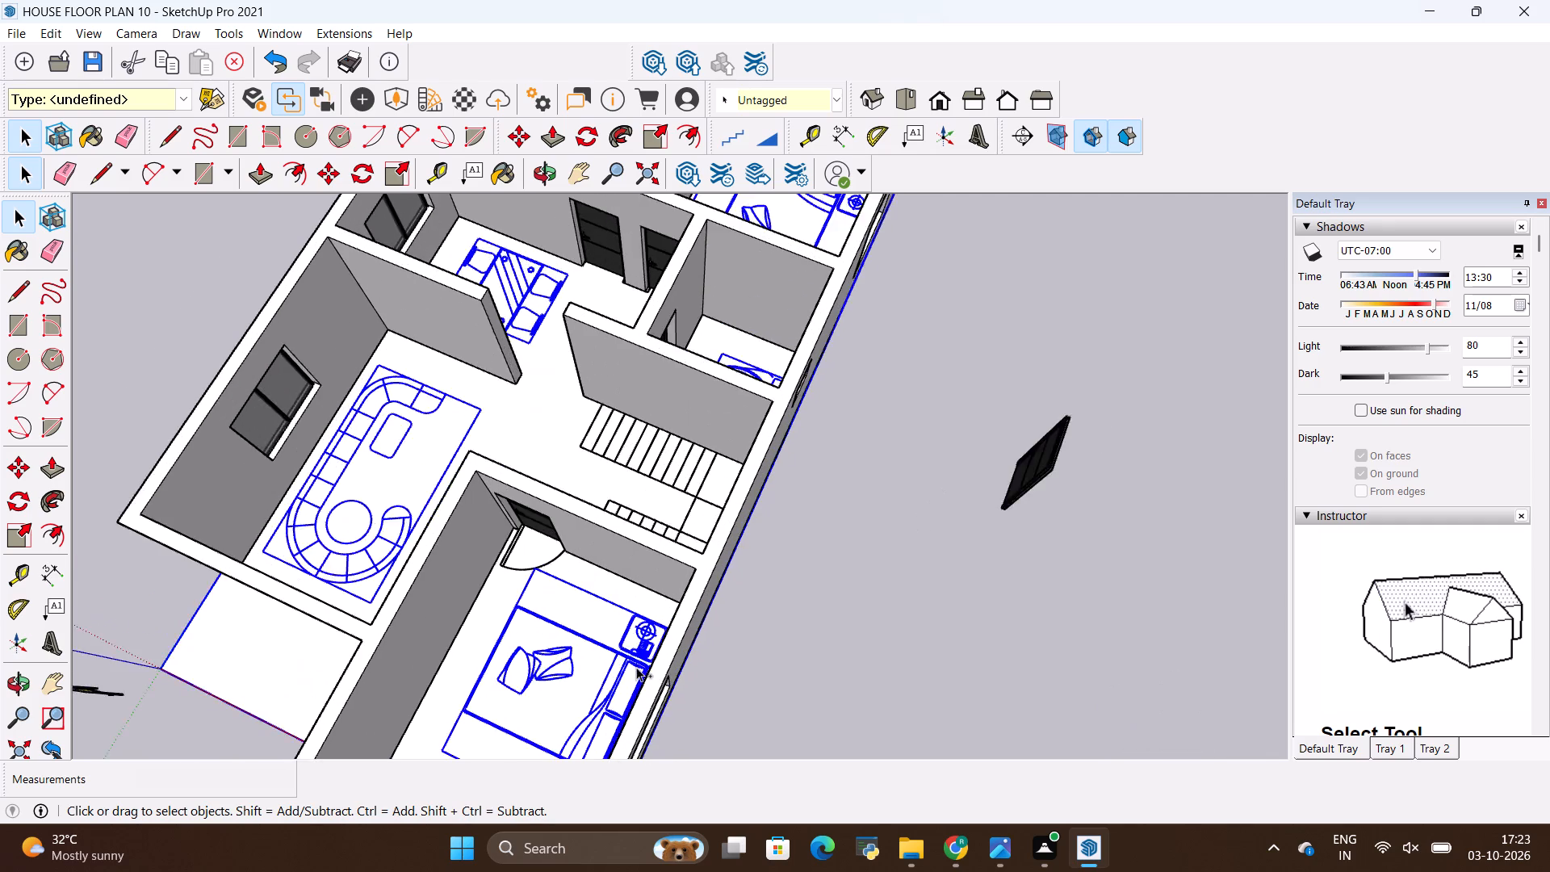
ctrl+scroll(636, 667, up, 3)
right_click(642, 644)
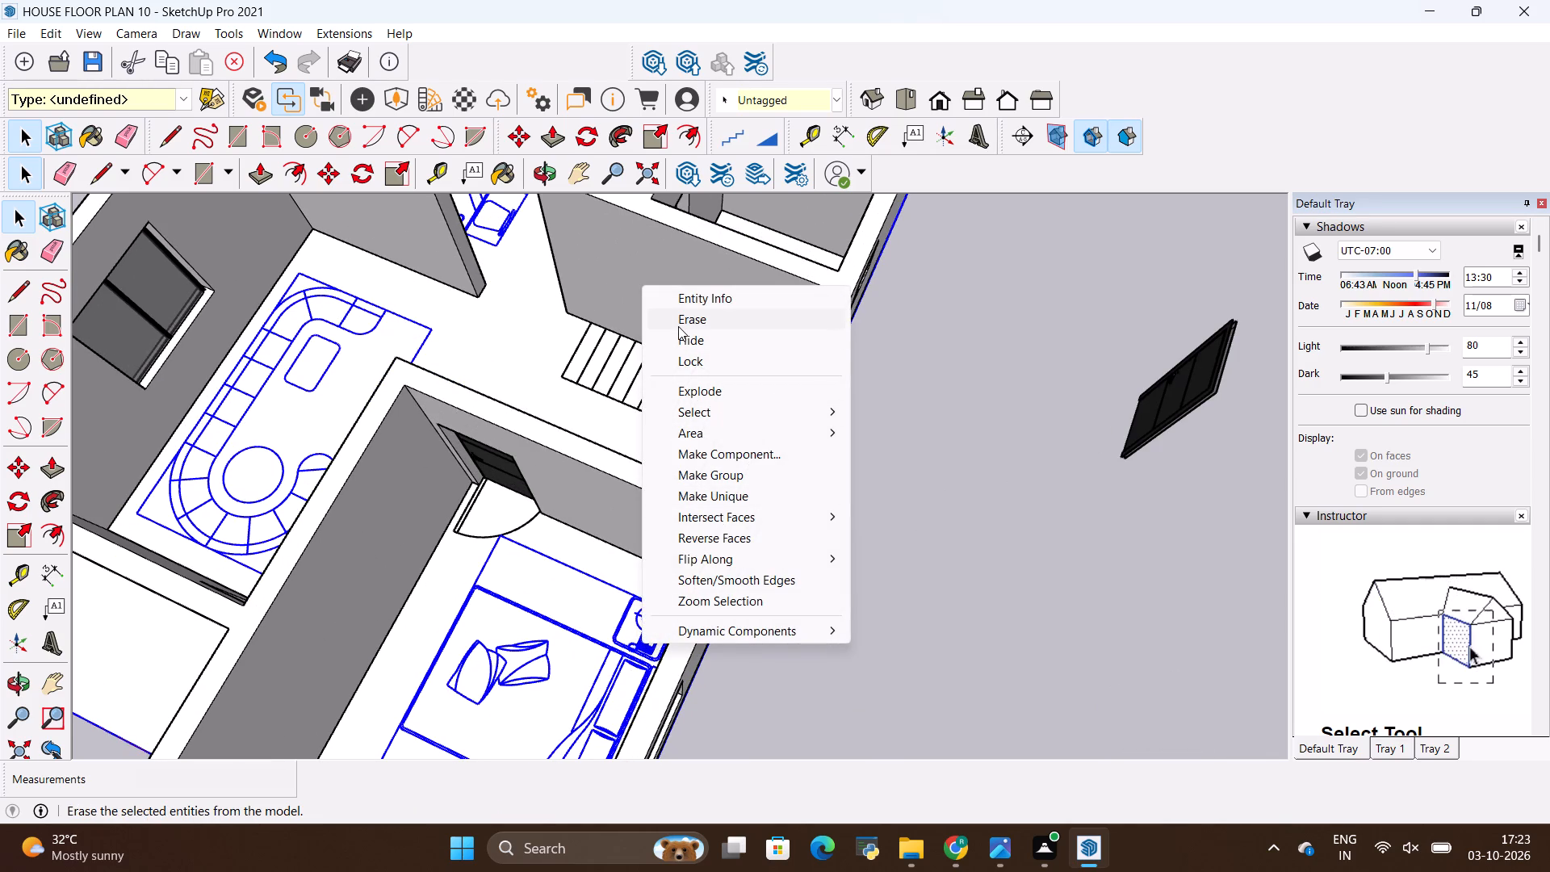
click(678, 326)
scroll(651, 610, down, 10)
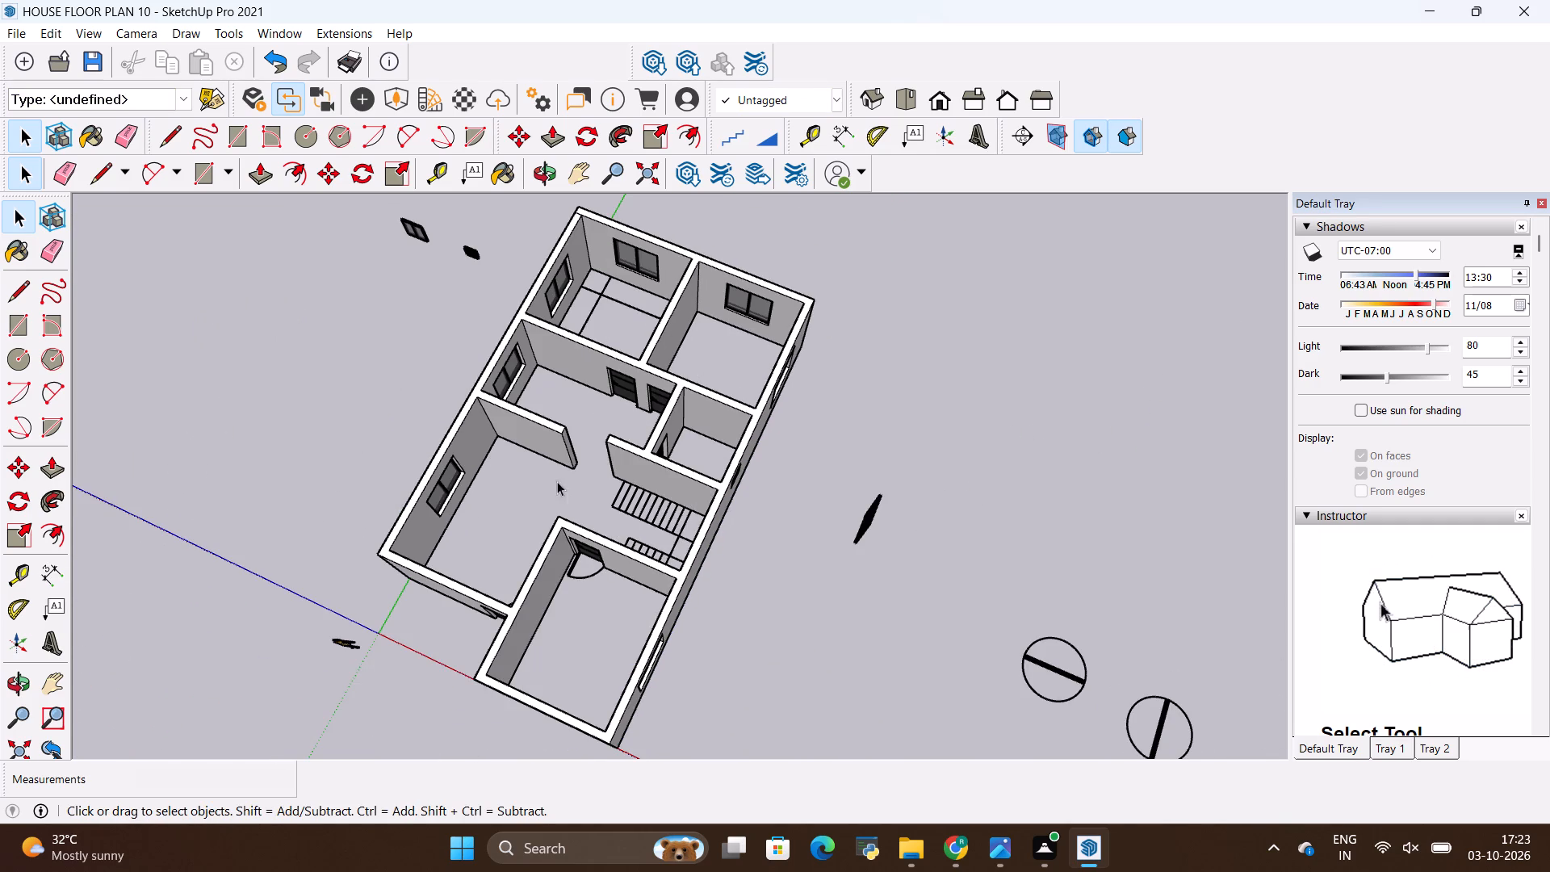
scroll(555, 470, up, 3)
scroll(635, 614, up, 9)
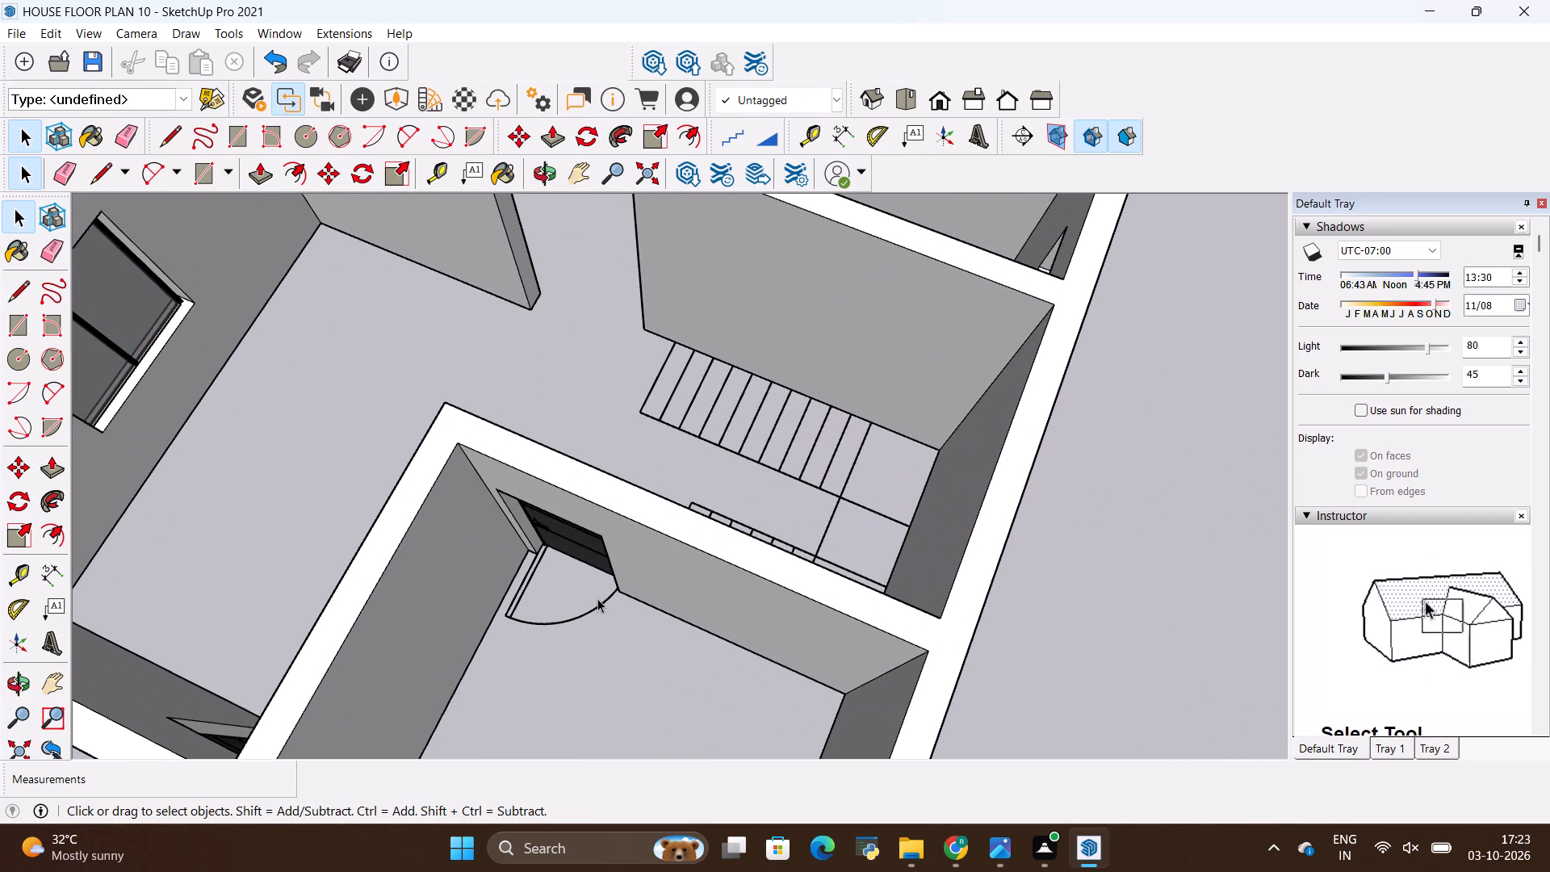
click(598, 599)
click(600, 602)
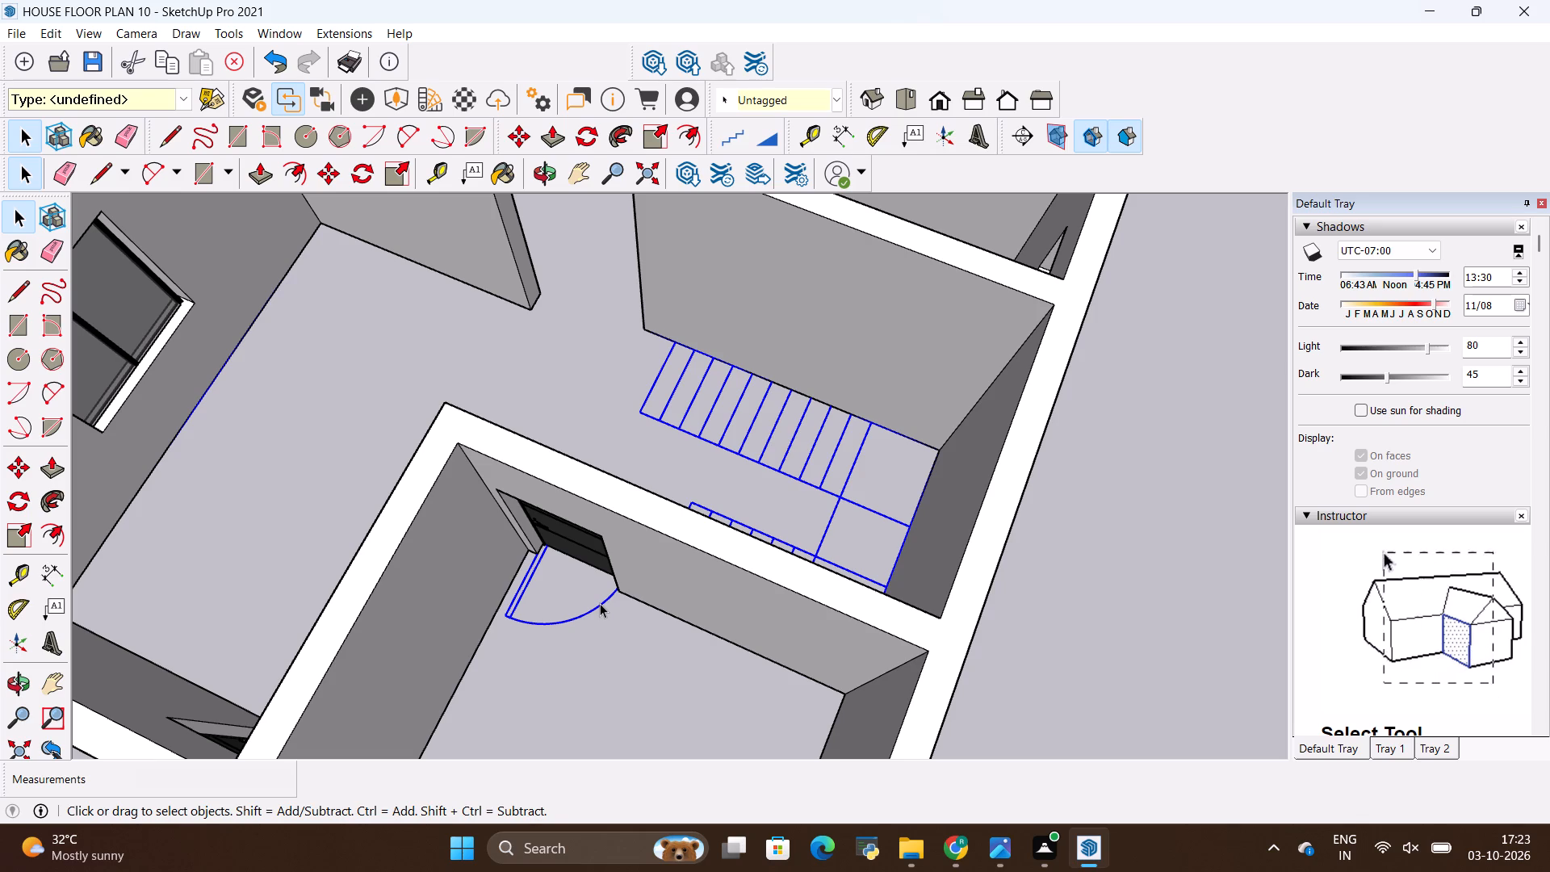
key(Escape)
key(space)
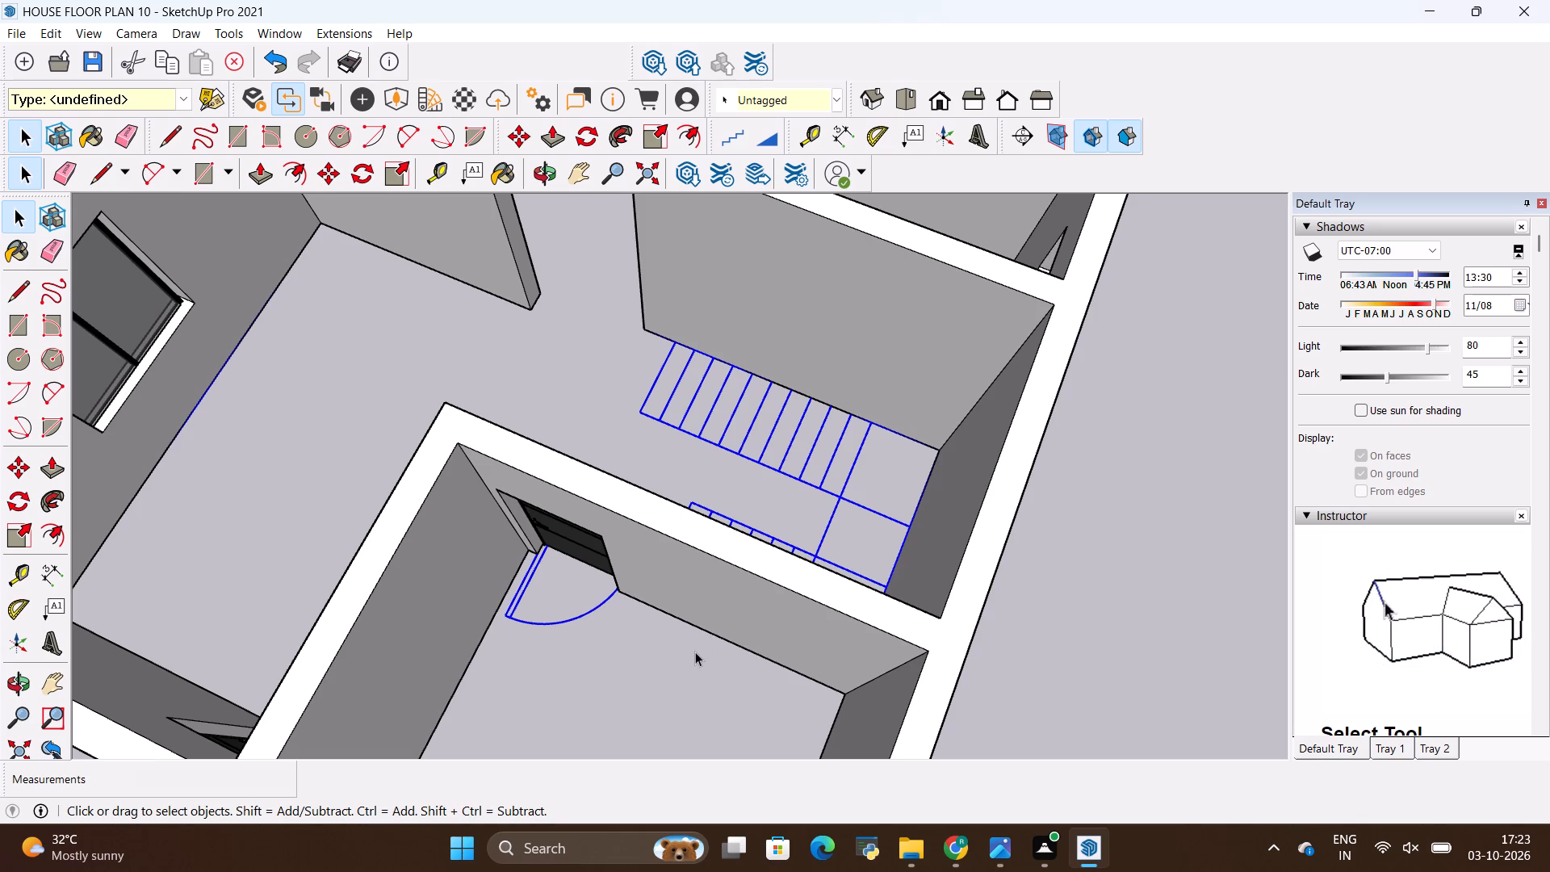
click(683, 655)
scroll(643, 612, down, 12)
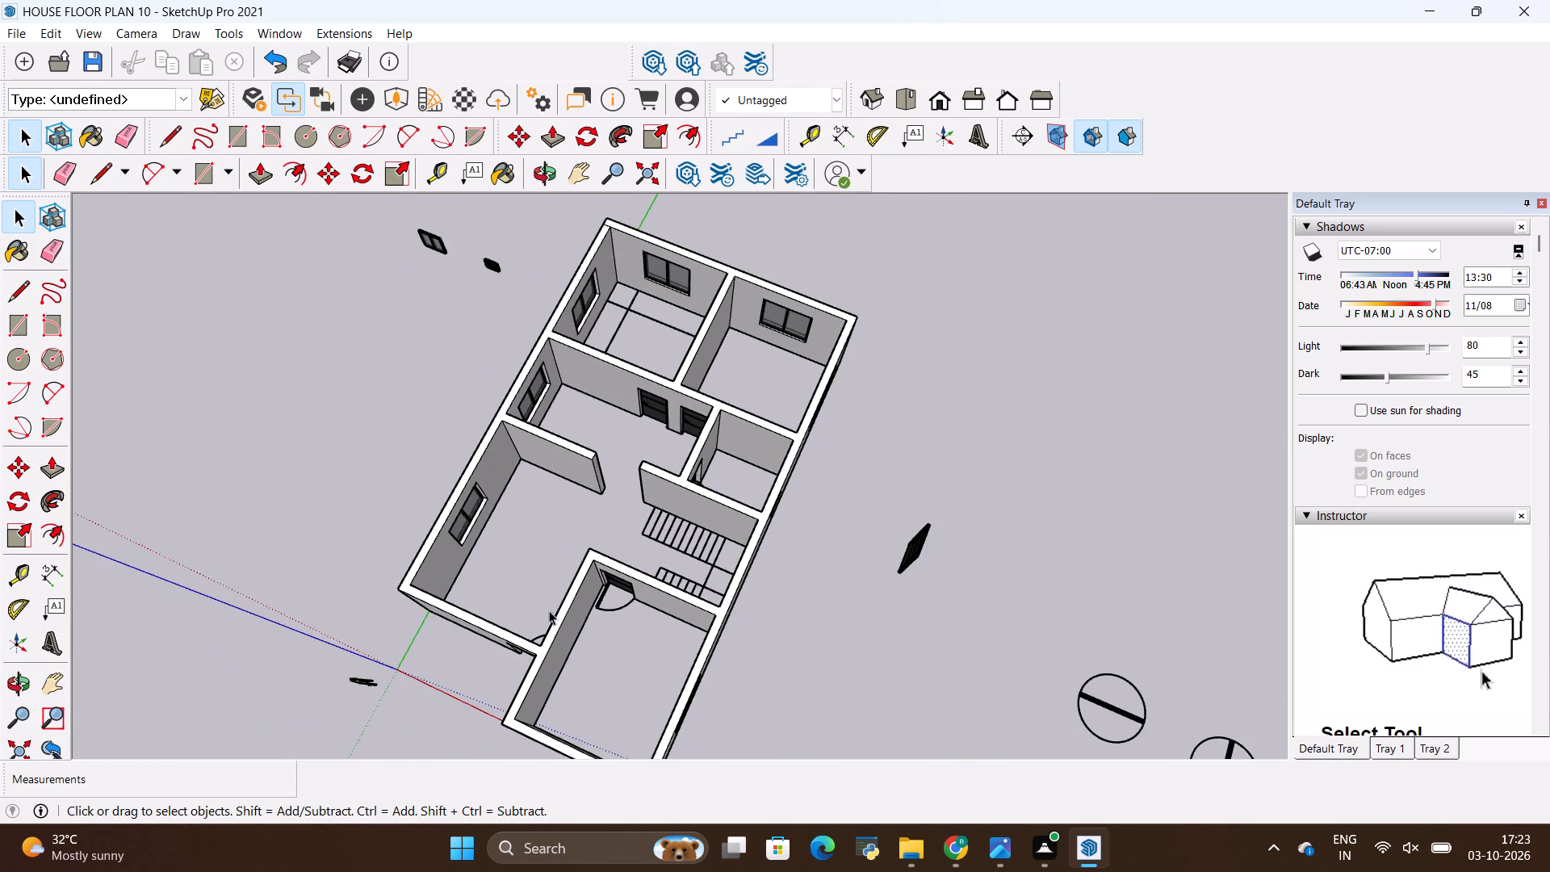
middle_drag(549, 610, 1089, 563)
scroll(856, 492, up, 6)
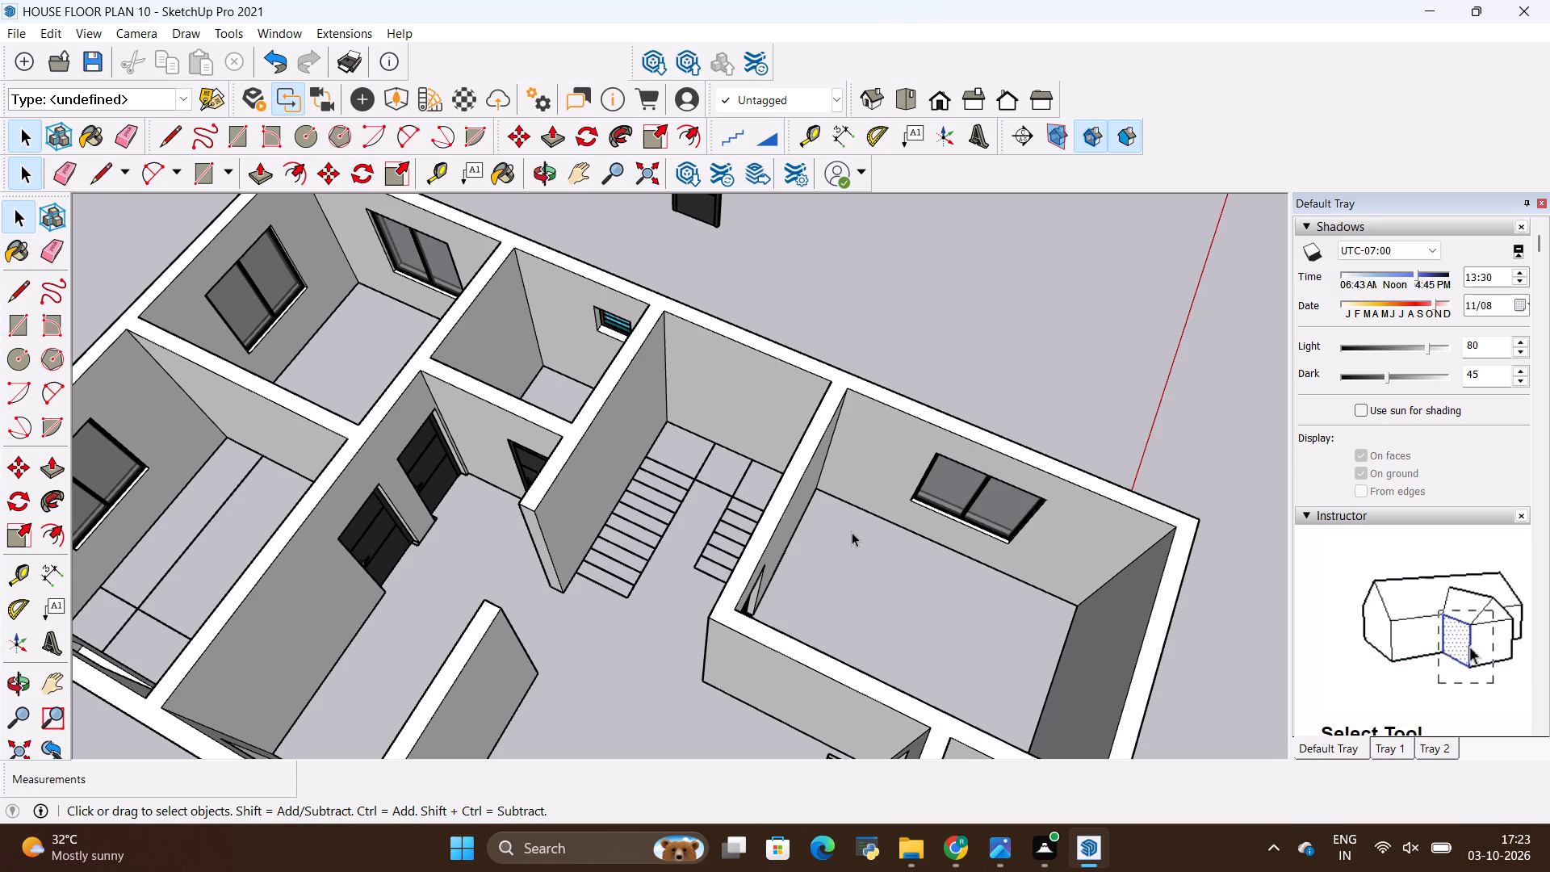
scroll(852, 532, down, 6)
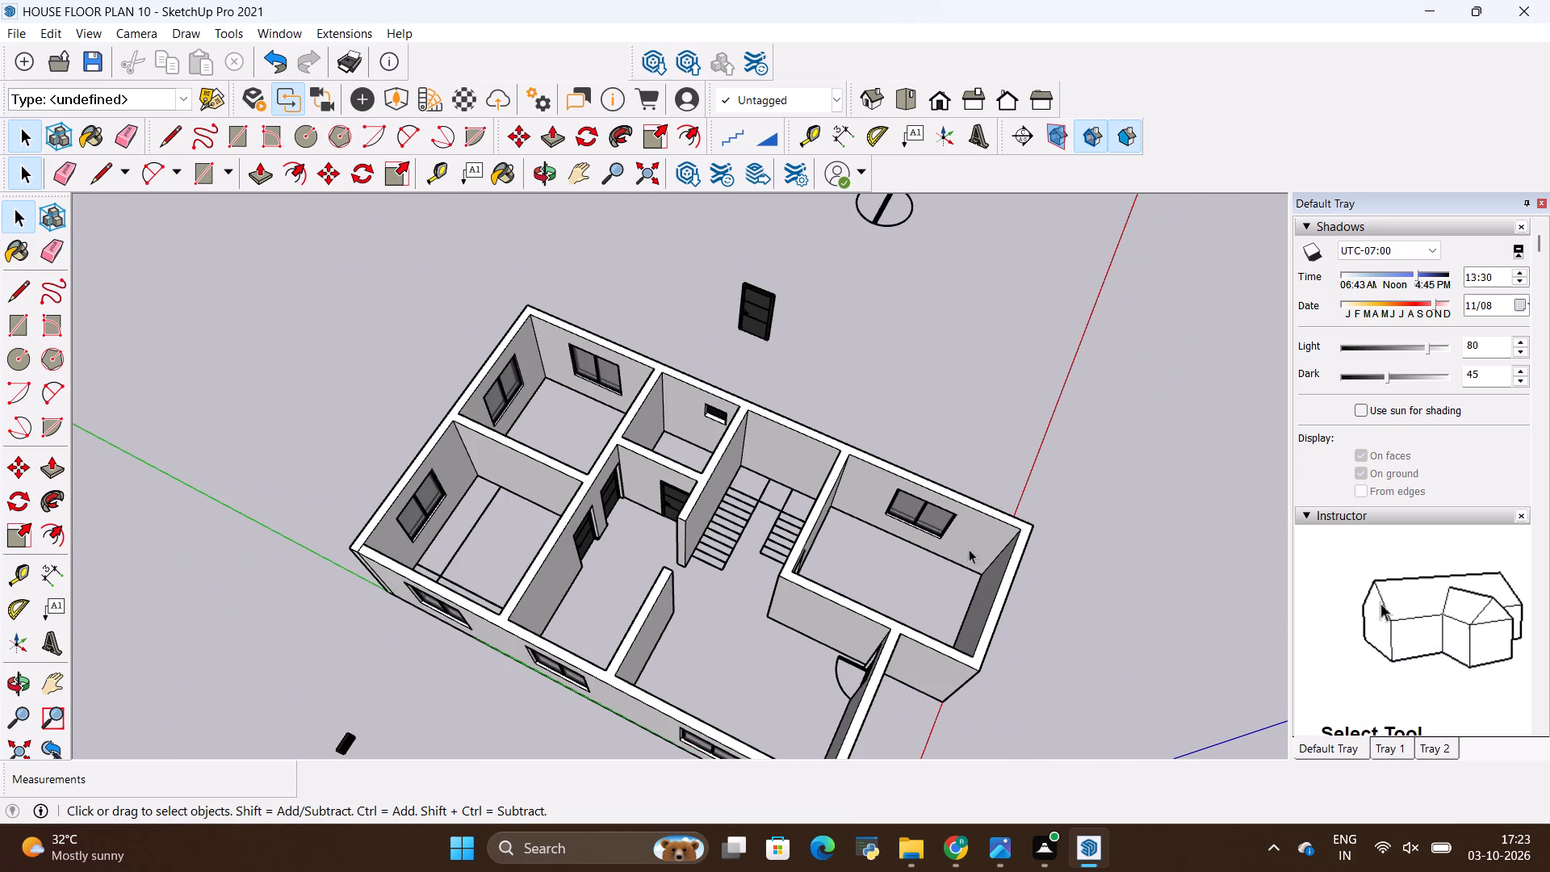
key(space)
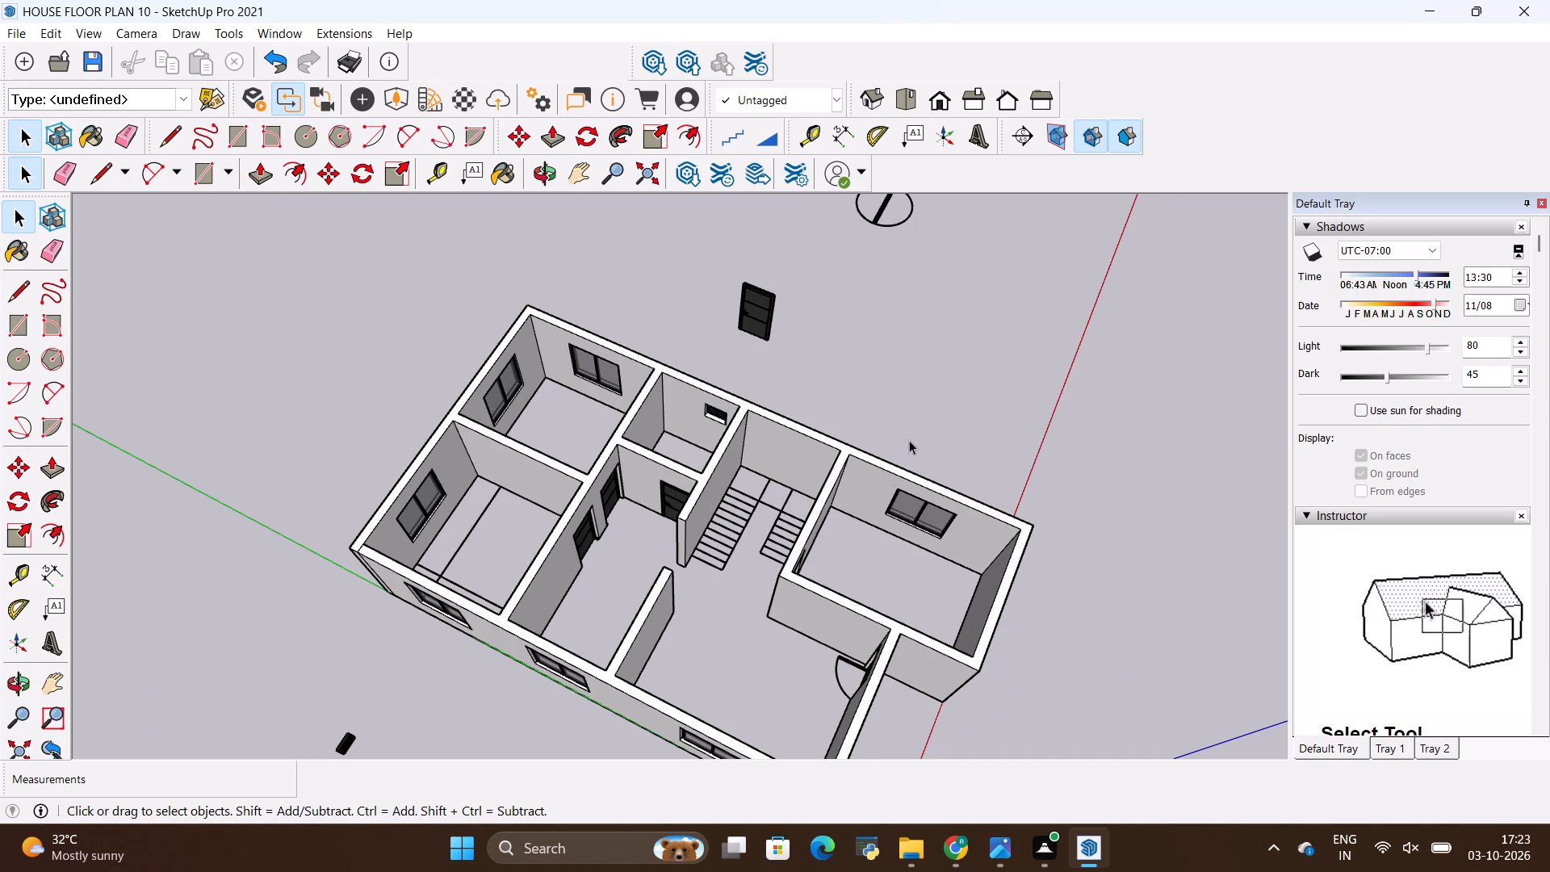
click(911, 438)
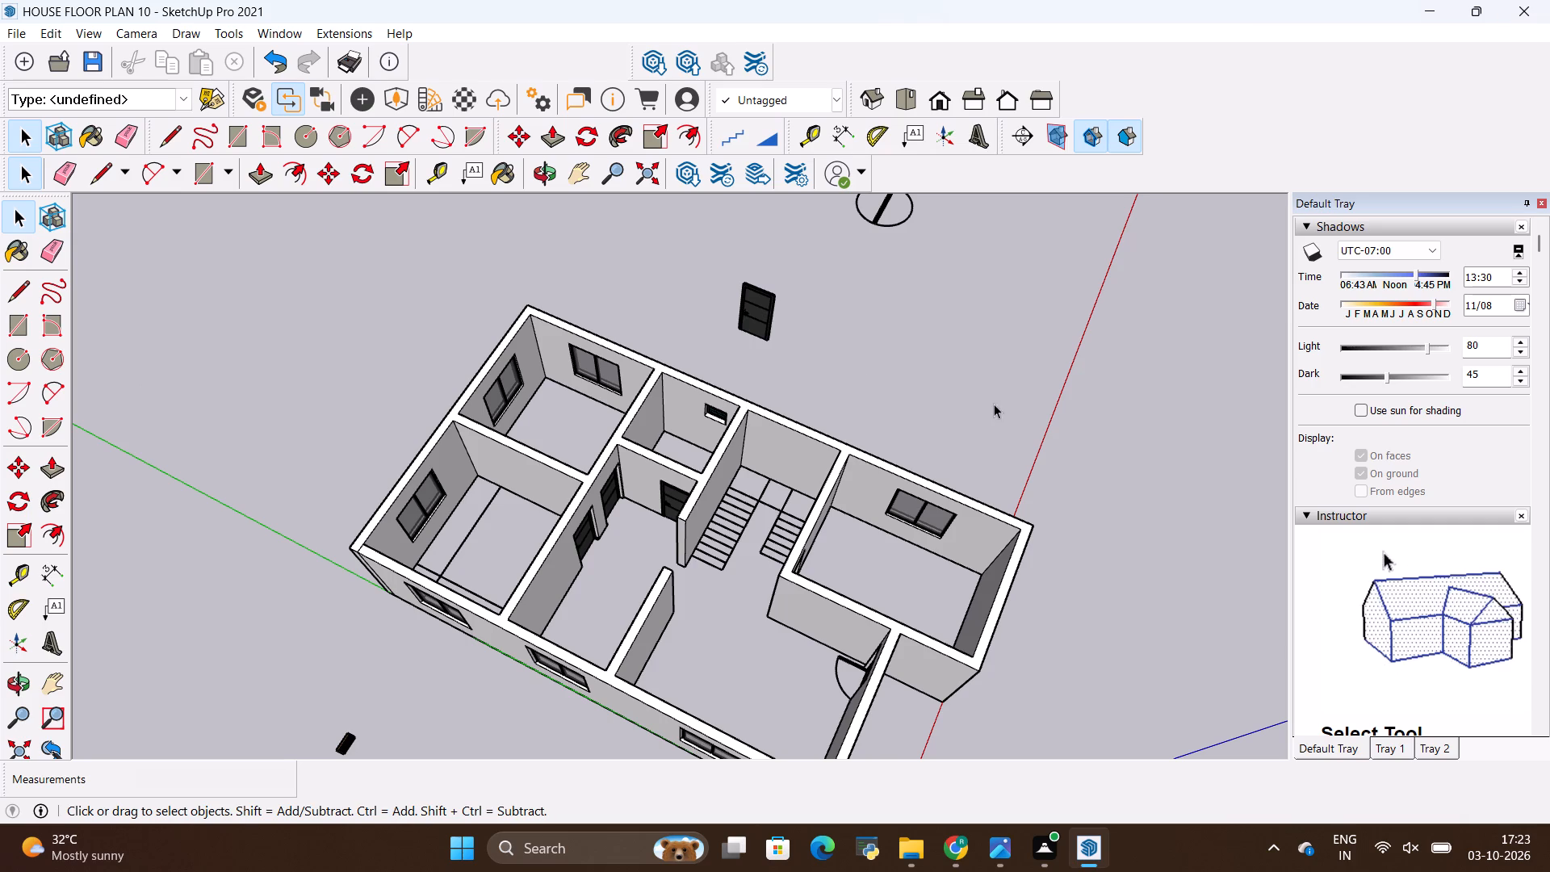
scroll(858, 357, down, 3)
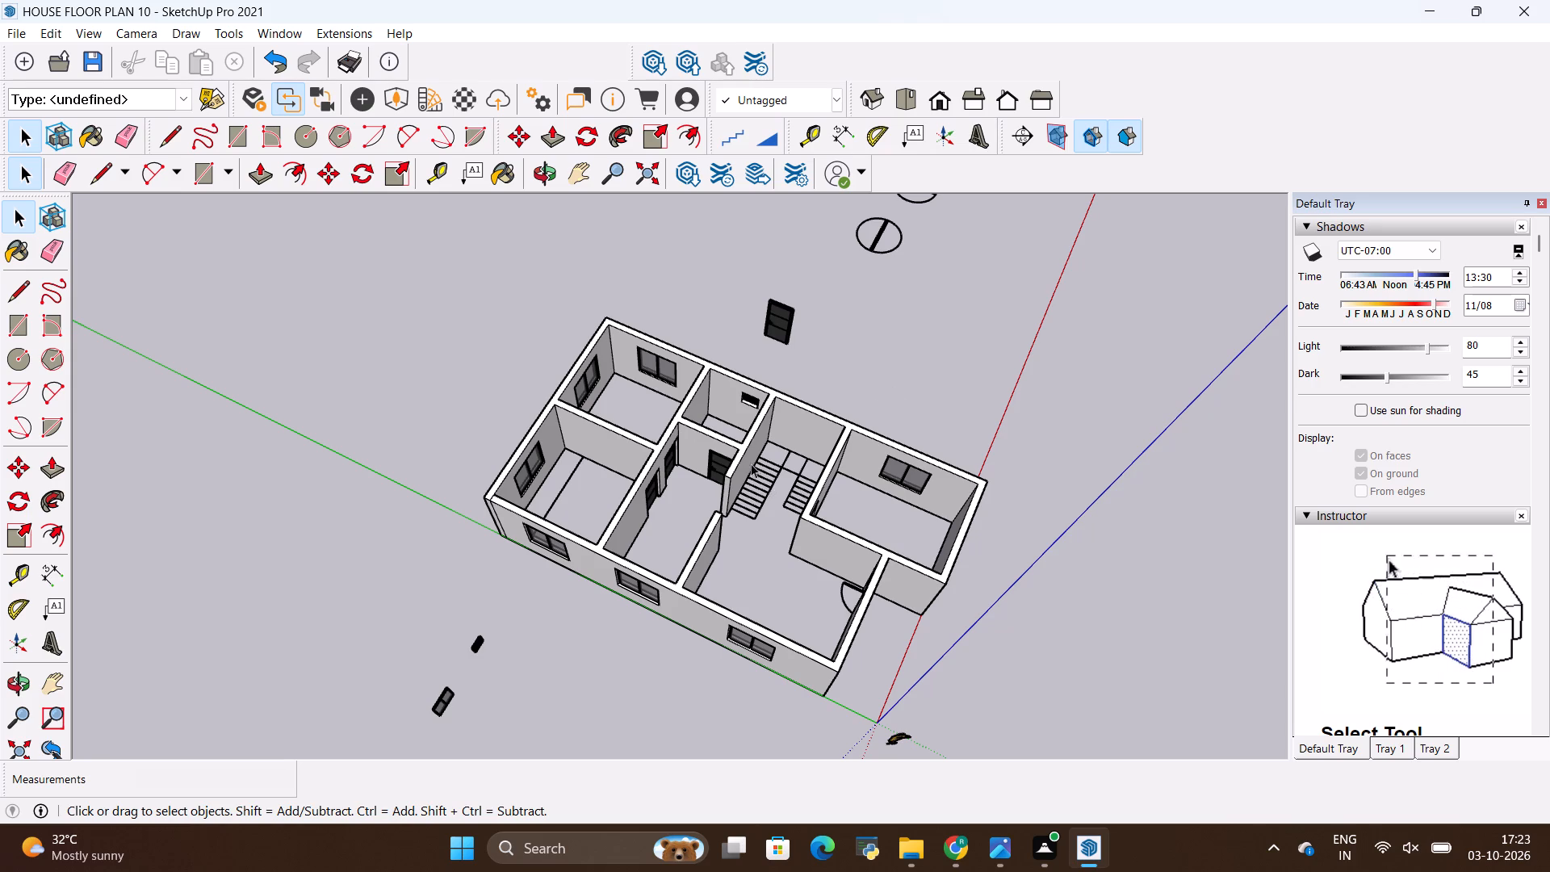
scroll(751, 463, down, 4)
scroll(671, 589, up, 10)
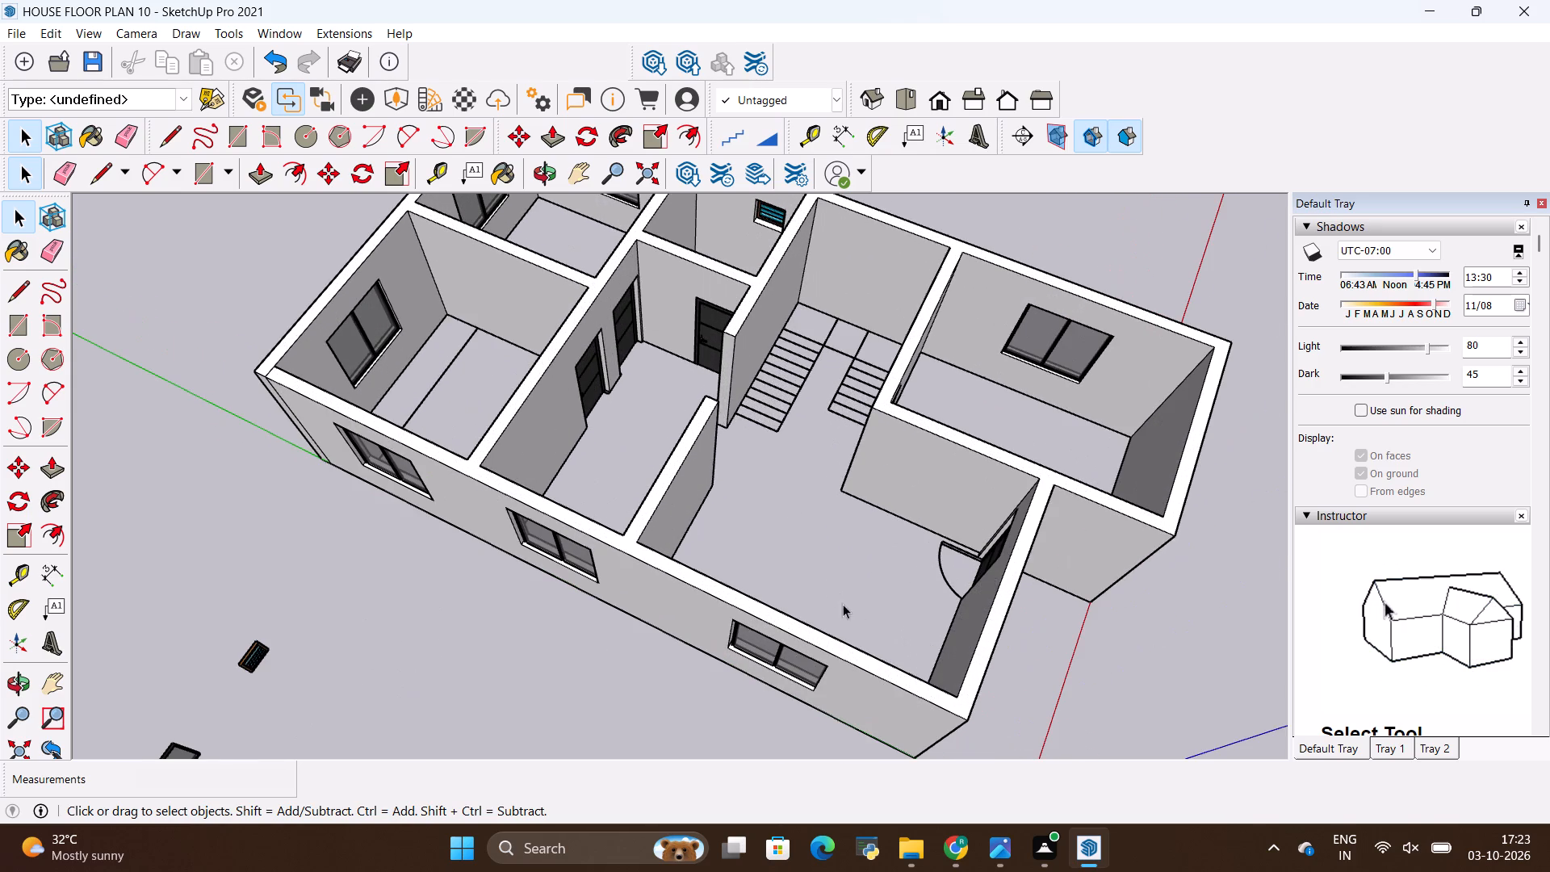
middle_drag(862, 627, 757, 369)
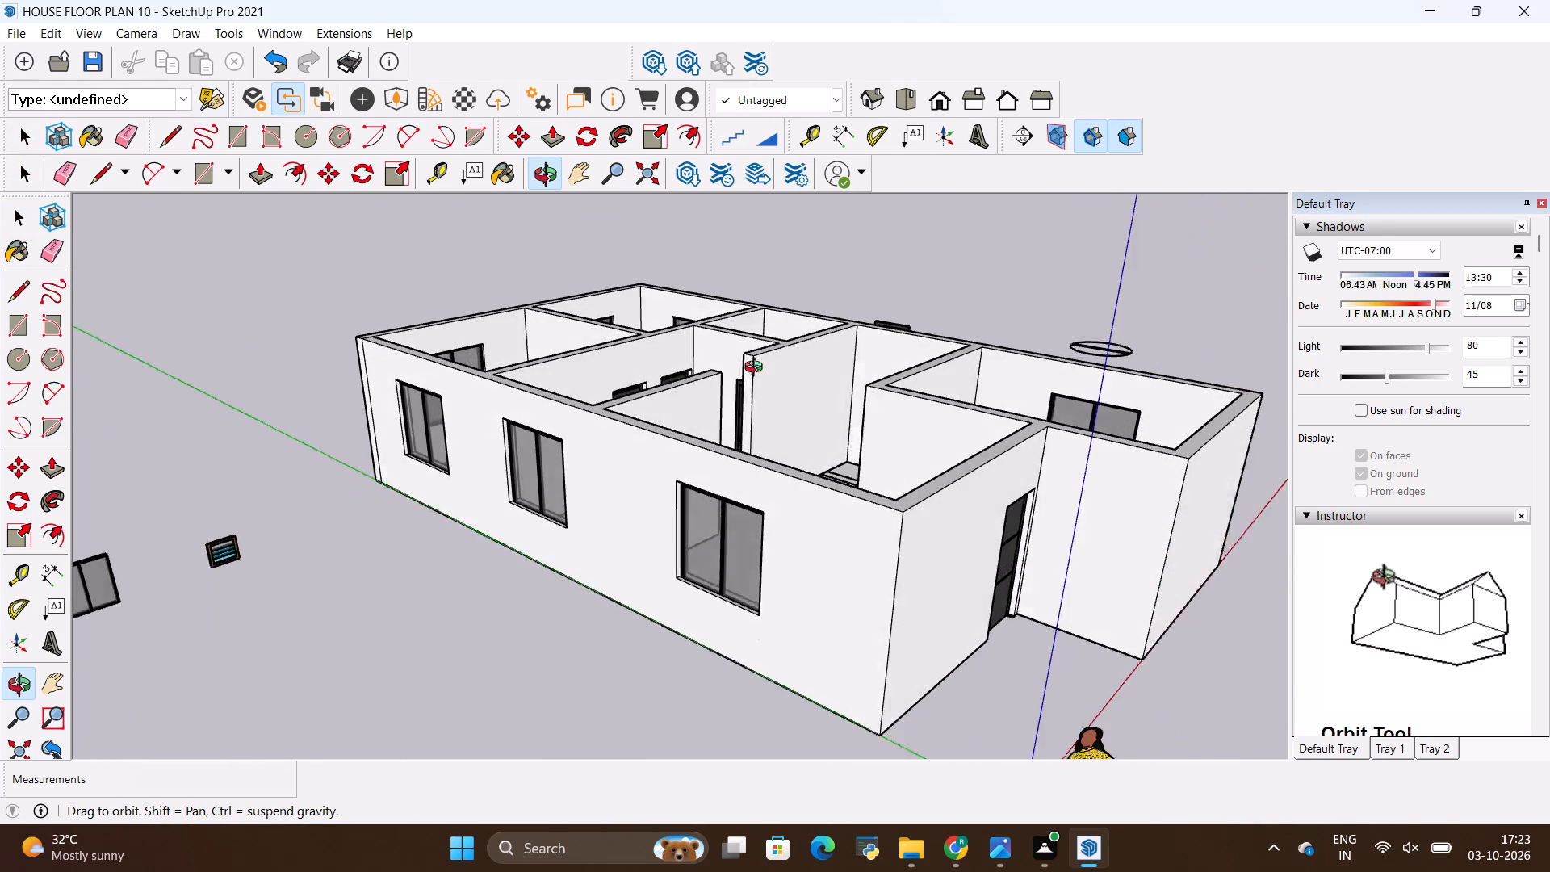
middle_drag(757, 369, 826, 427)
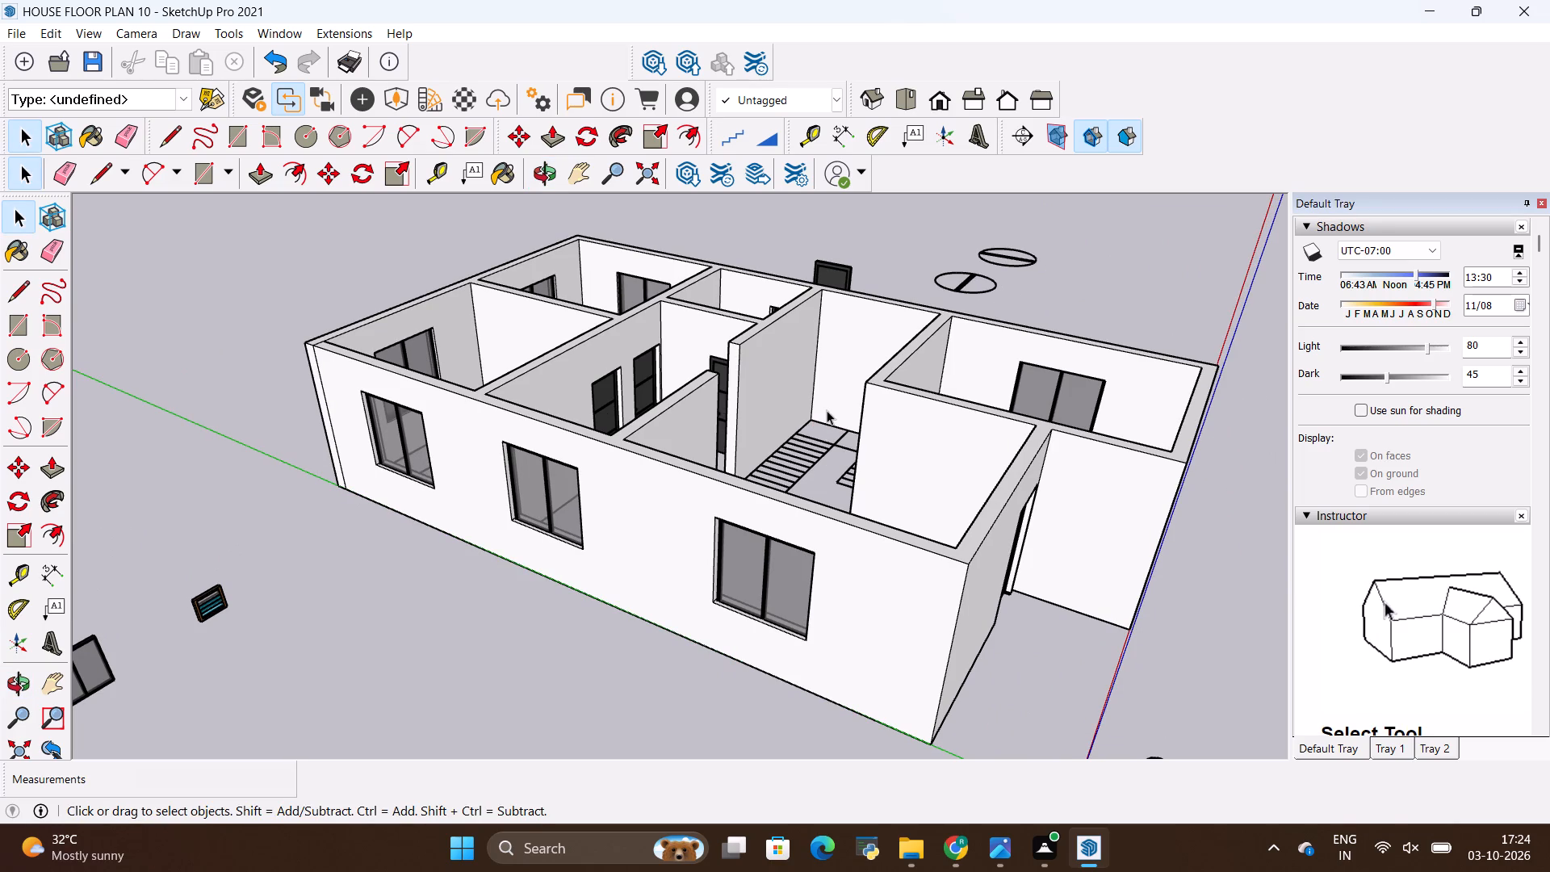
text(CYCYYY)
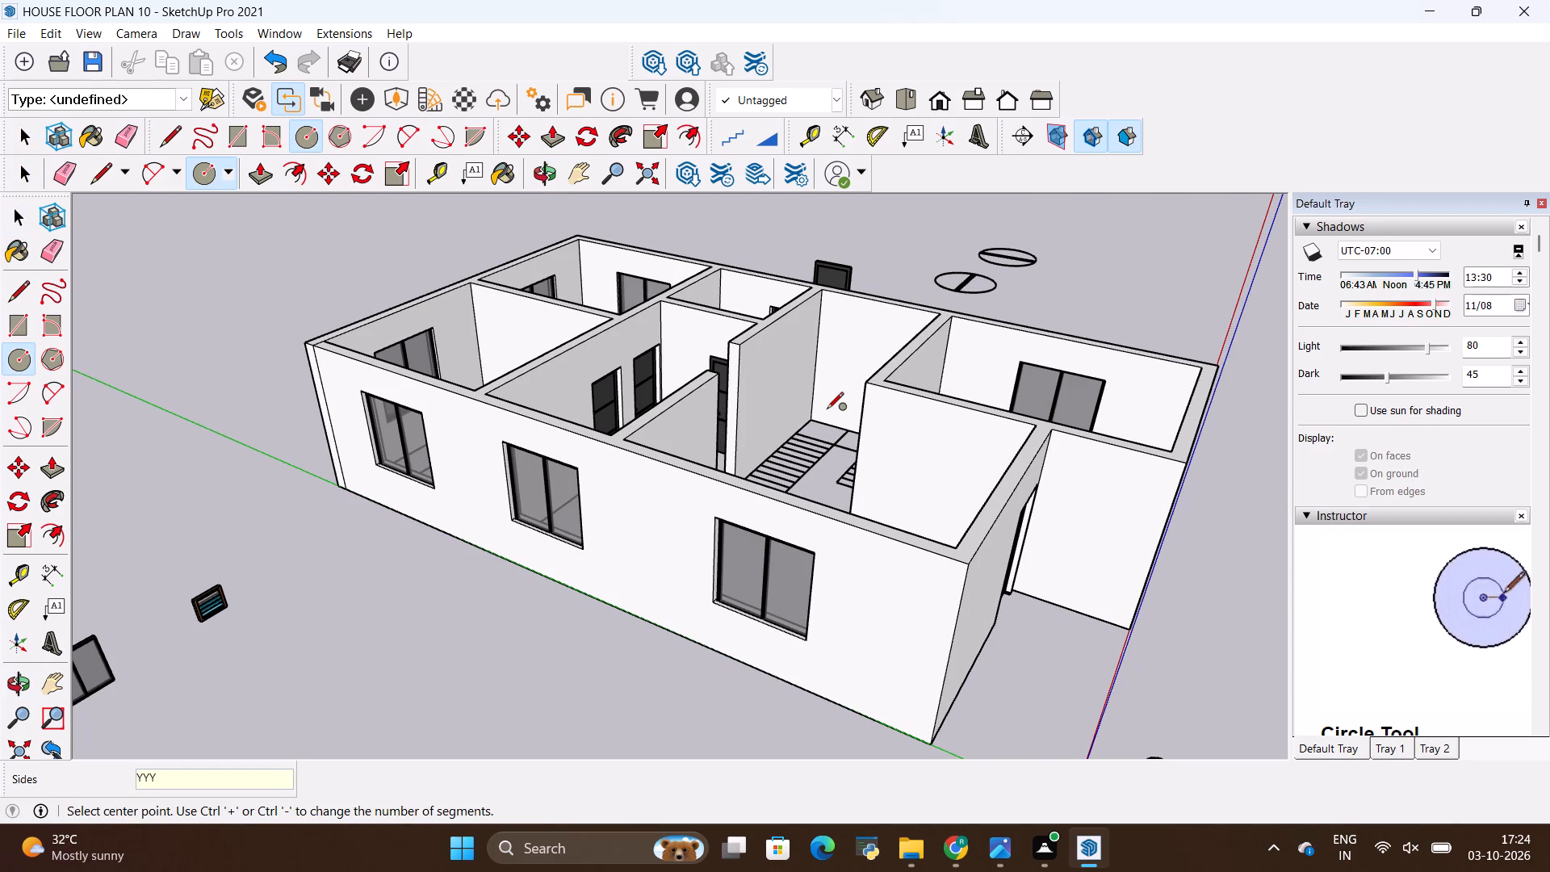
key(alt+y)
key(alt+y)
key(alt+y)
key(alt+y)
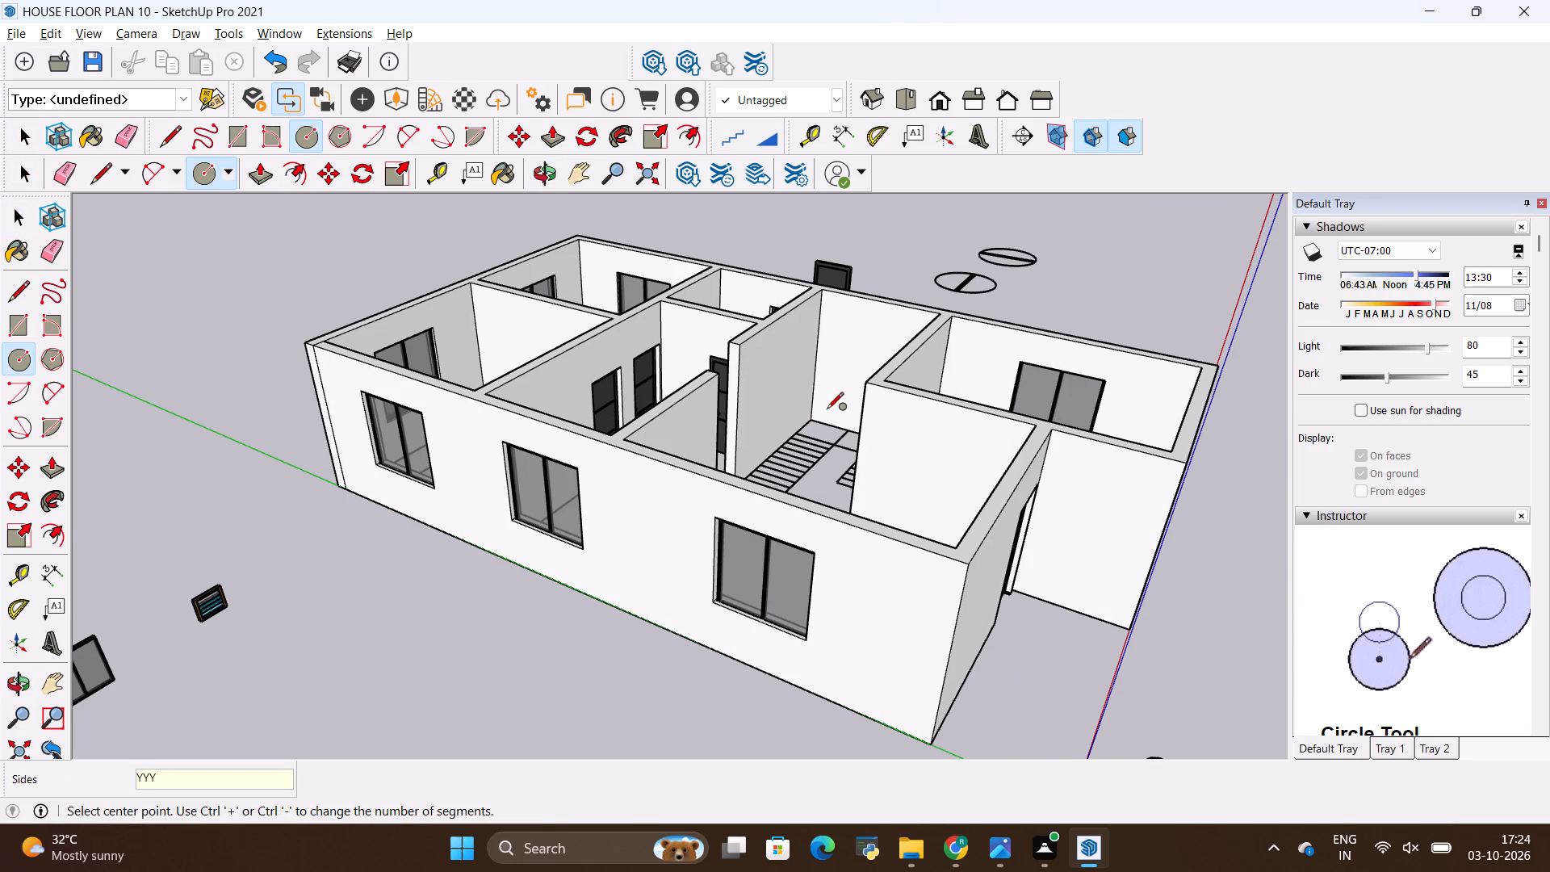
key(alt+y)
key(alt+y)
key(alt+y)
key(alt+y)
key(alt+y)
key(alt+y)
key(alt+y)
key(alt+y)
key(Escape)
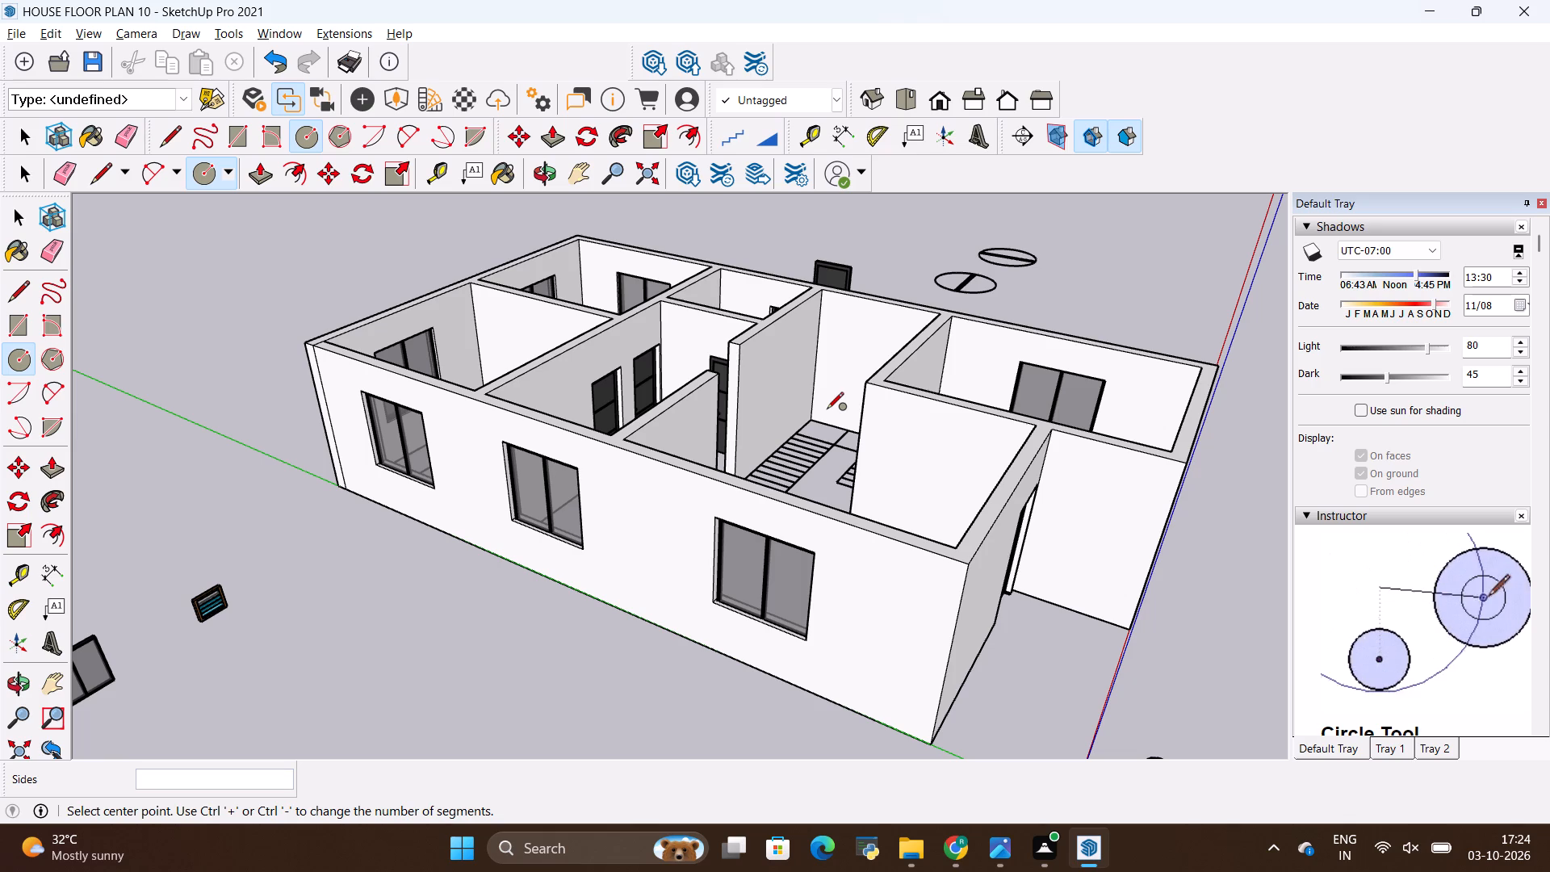
Examine the house walls and openings from below, from the front and from above.
scroll(811, 400, down, 4)
scroll(863, 586, up, 4)
middle_drag(926, 627, 869, 414)
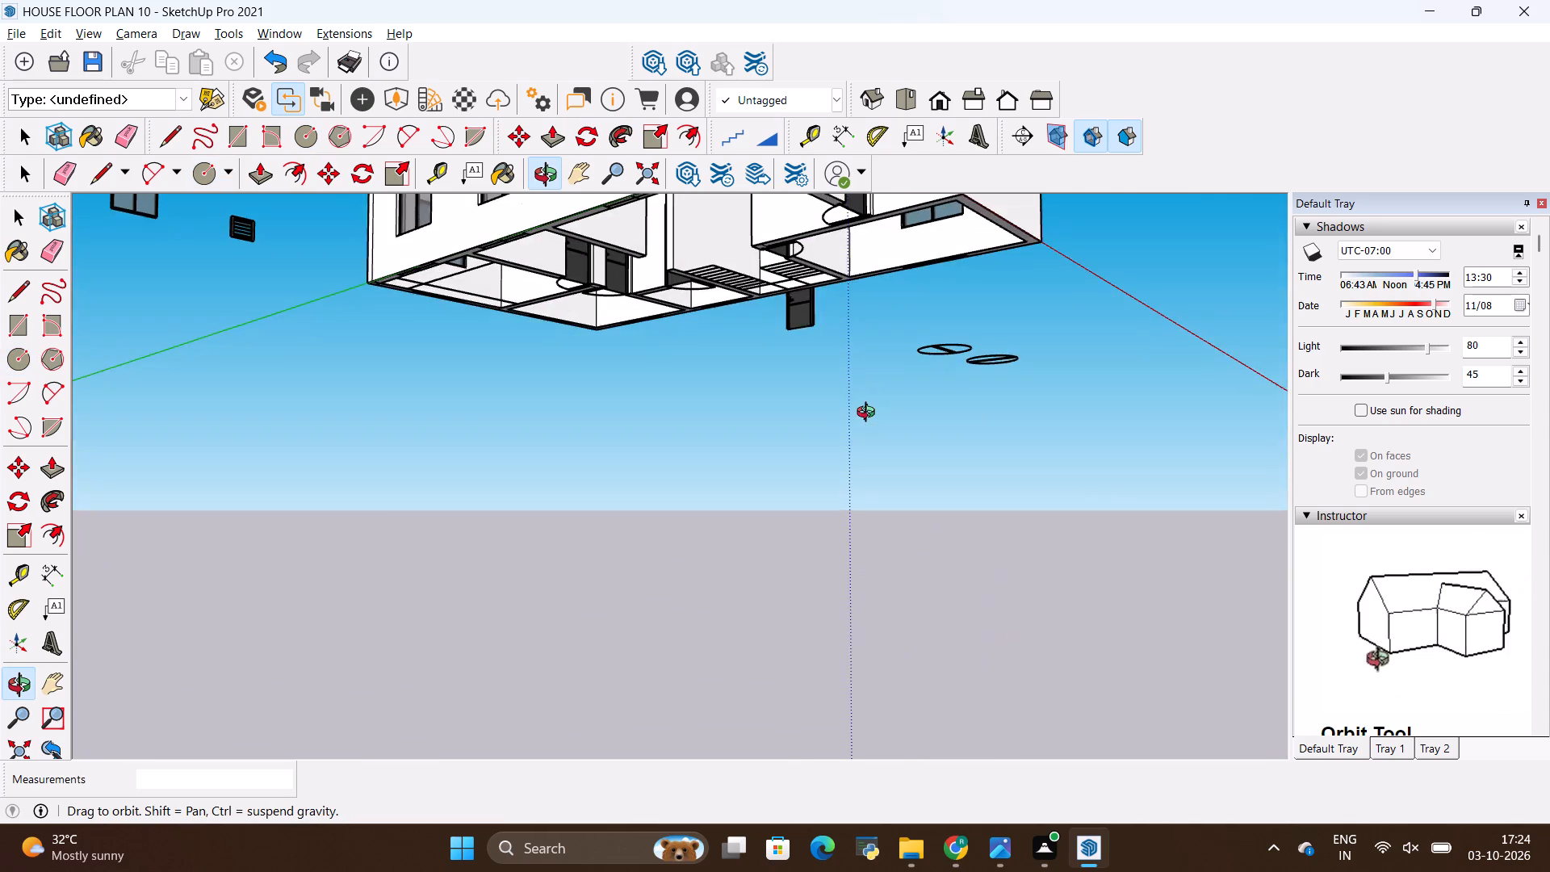
middle_drag(869, 414, 864, 671)
scroll(911, 524, down, 4)
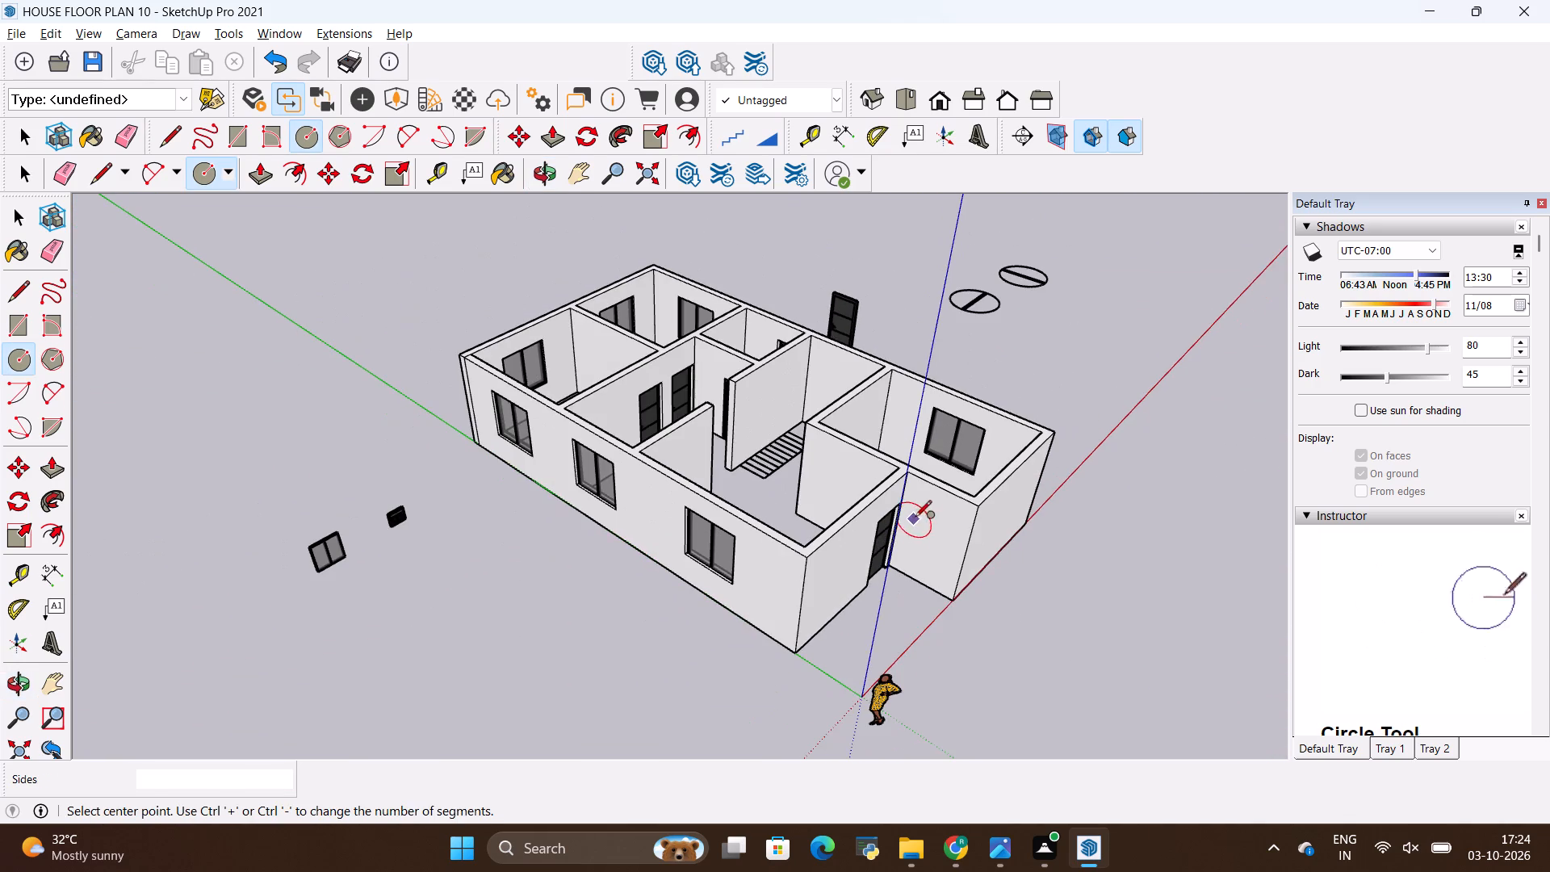
middle_drag(936, 511, 666, 567)
scroll(509, 567, up, 2)
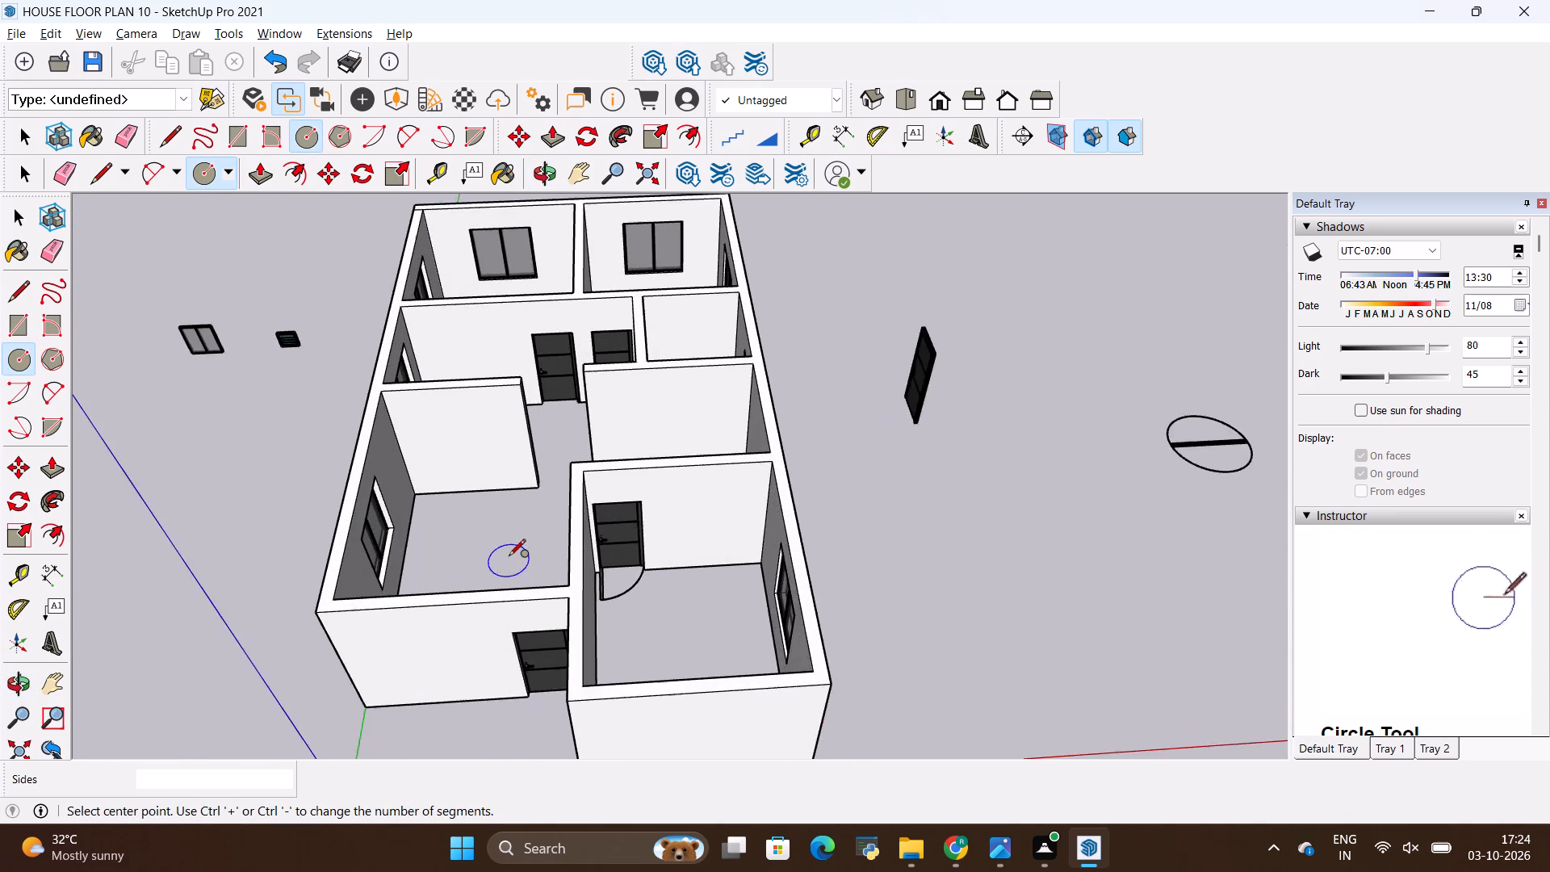
scroll(509, 557, up, 3)
middle_drag(534, 516, 620, 526)
scroll(603, 481, down, 5)
scroll(605, 477, up, 4)
scroll(610, 474, down, 5)
scroll(623, 467, up, 1)
middle_drag(623, 467, 620, 501)
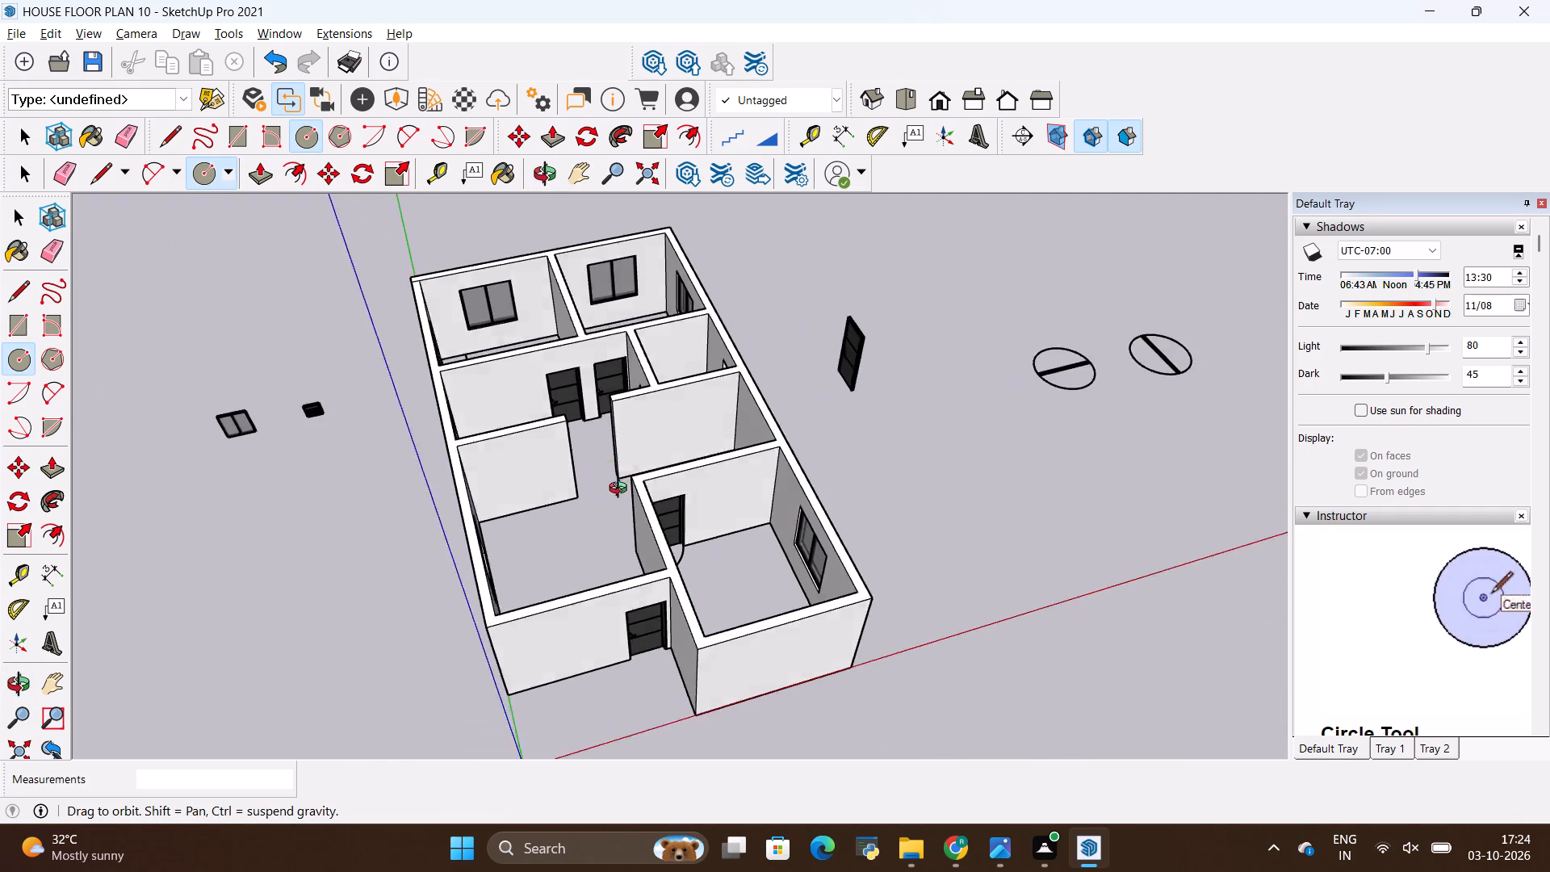
middle_drag(620, 501, 572, 658)
scroll(576, 576, down, 4)
scroll(584, 564, up, 2)
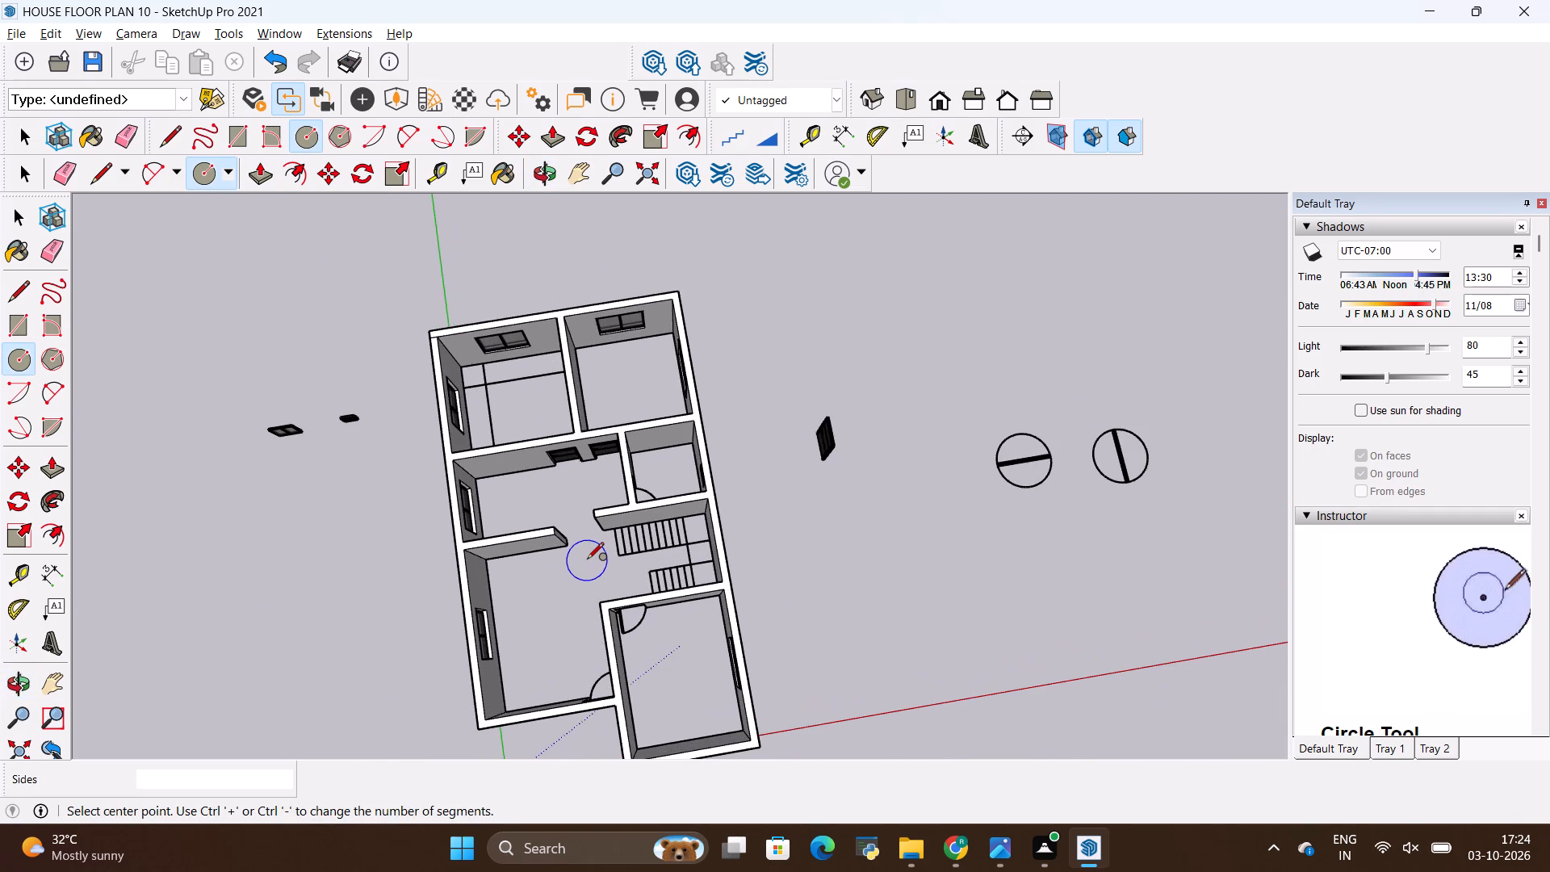
scroll(587, 535, down, 5)
Draw a 45' 9" by 25' 9" rectangle over the wall tops, from a back outer corner to the diagonally opposite front corner.
middle_drag(579, 670, 601, 544)
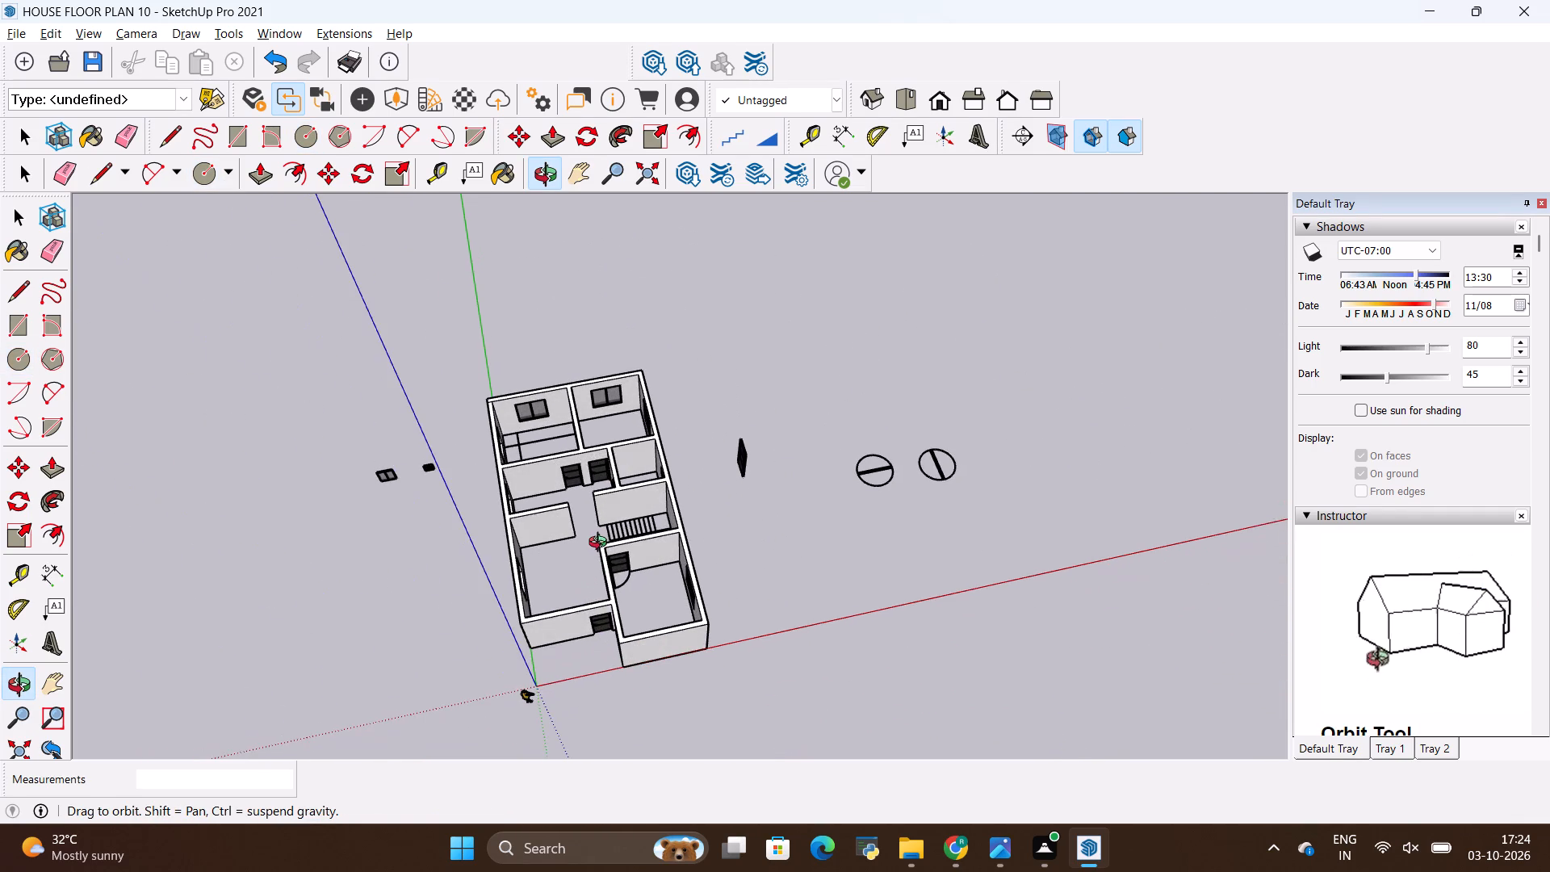
middle_drag(601, 544, 600, 546)
scroll(592, 557, up, 3)
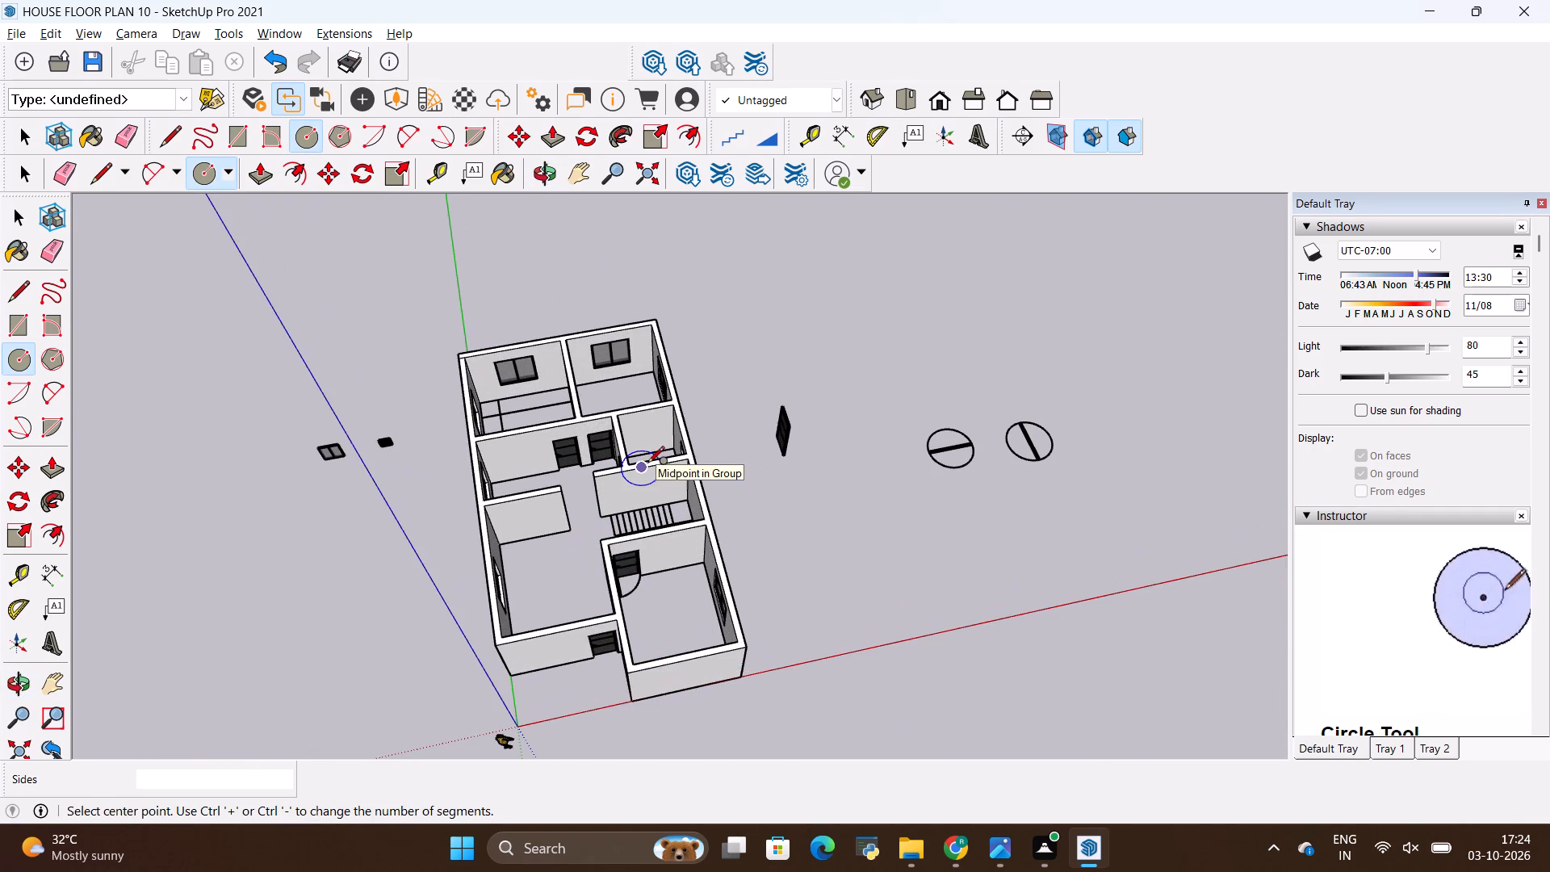
key(r)
scroll(446, 352, up, 4)
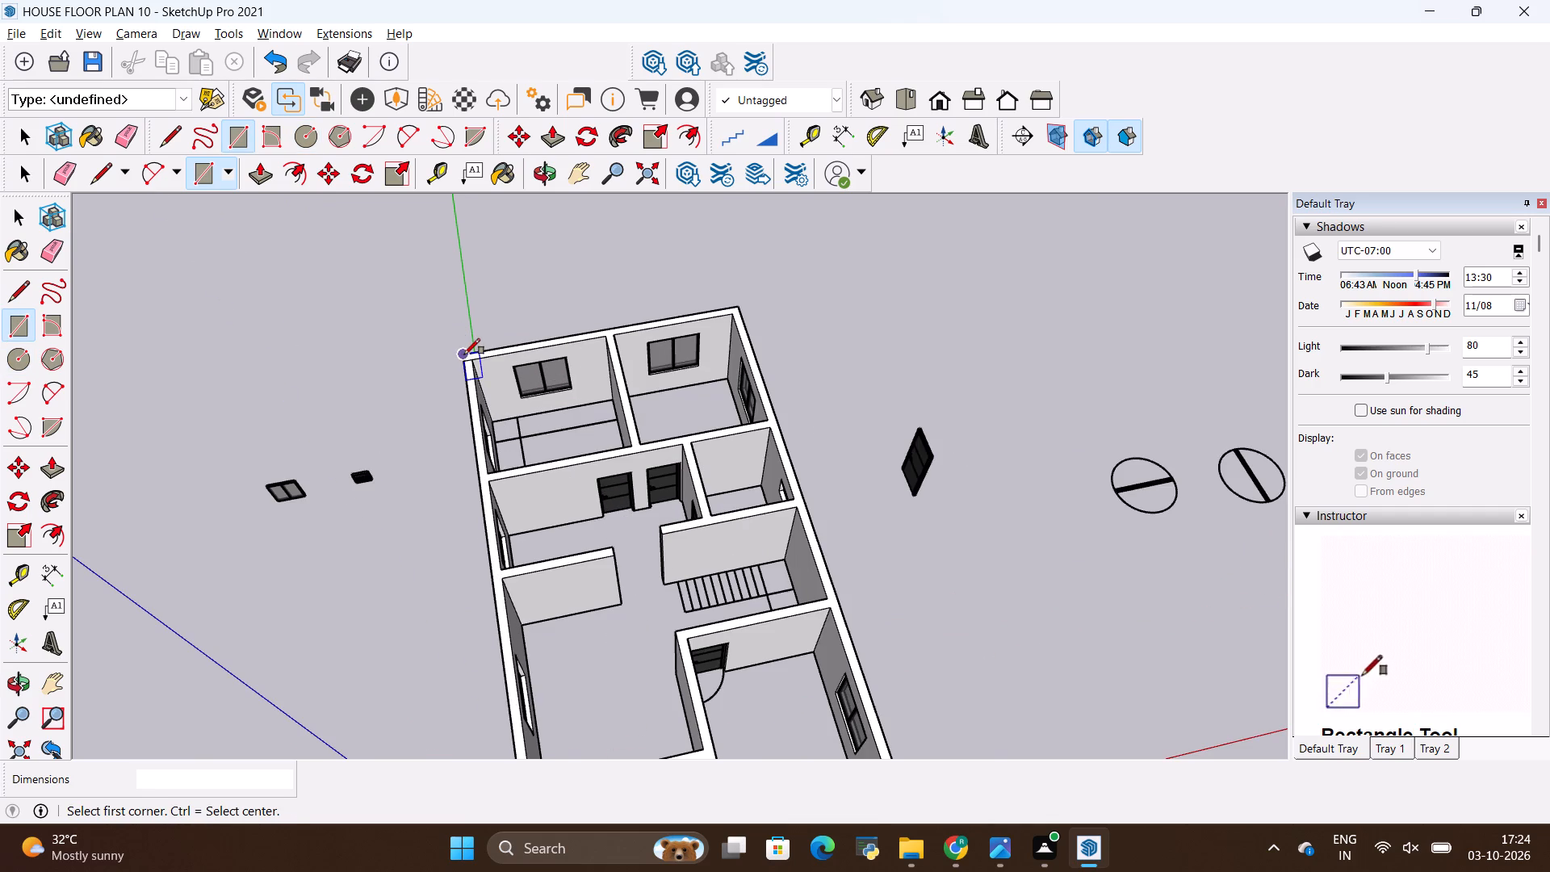
click(464, 354)
scroll(464, 353, down, 4)
scroll(731, 648, up, 2)
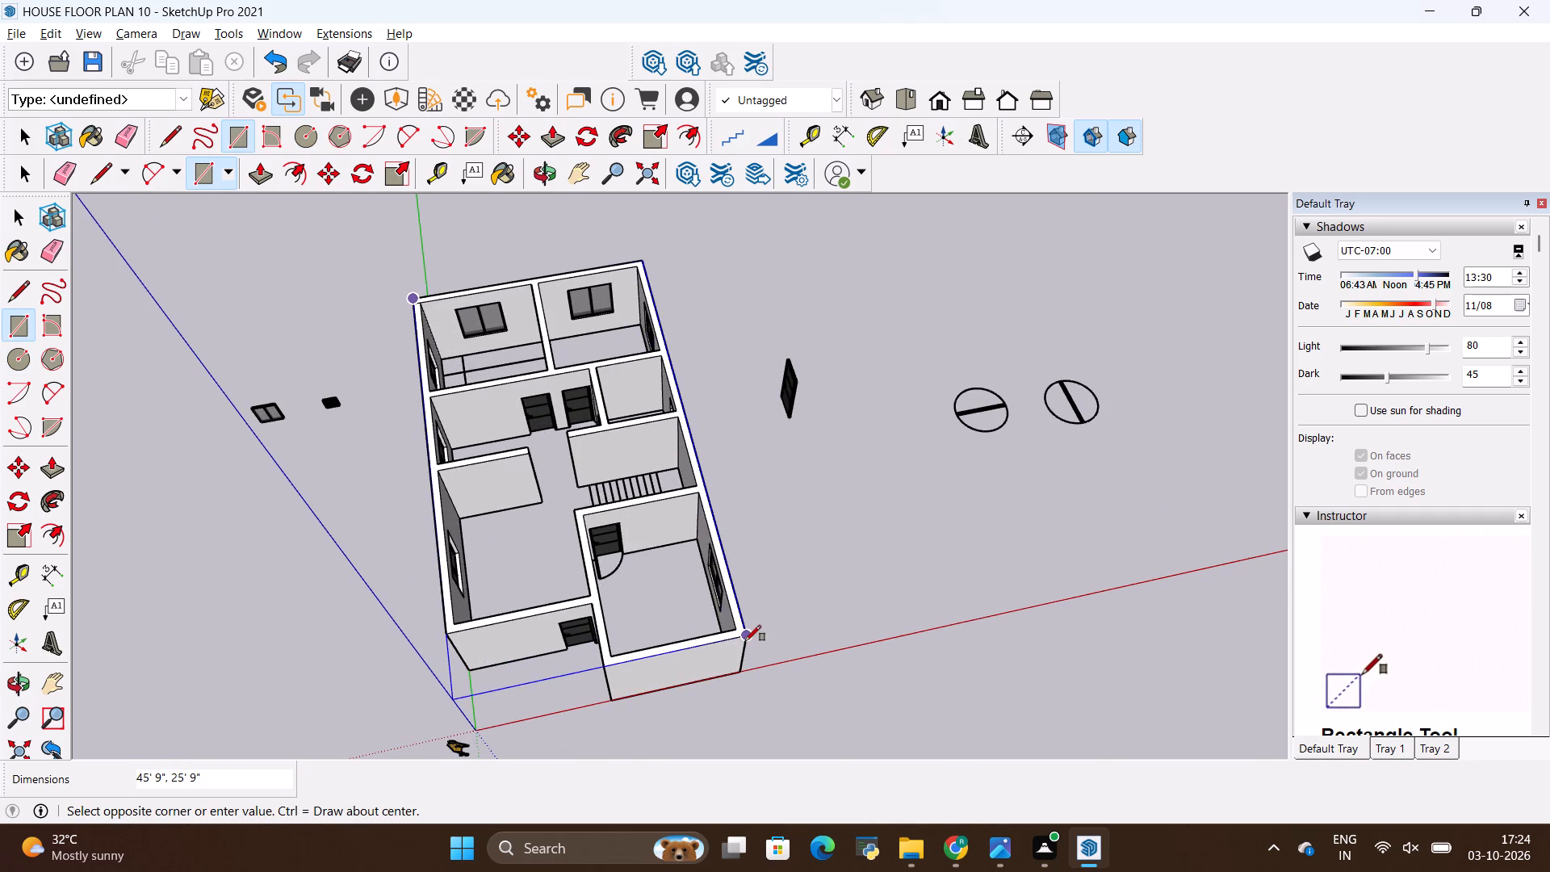
click(744, 639)
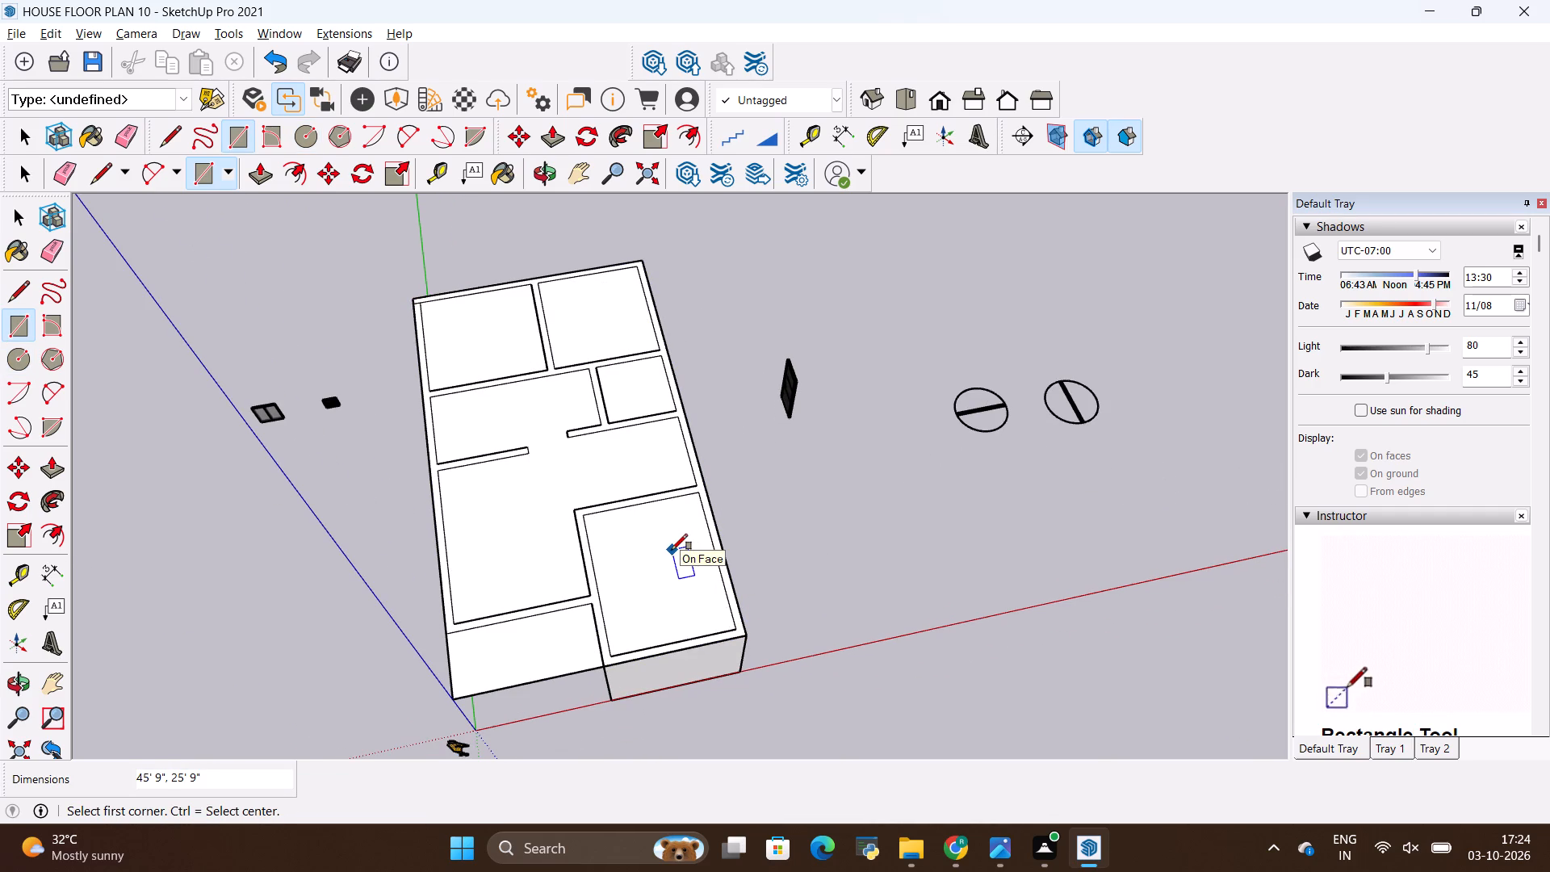
Push/Pull the rectangle over the walls upward by 9" to form a slab.
key(p)
click(668, 555)
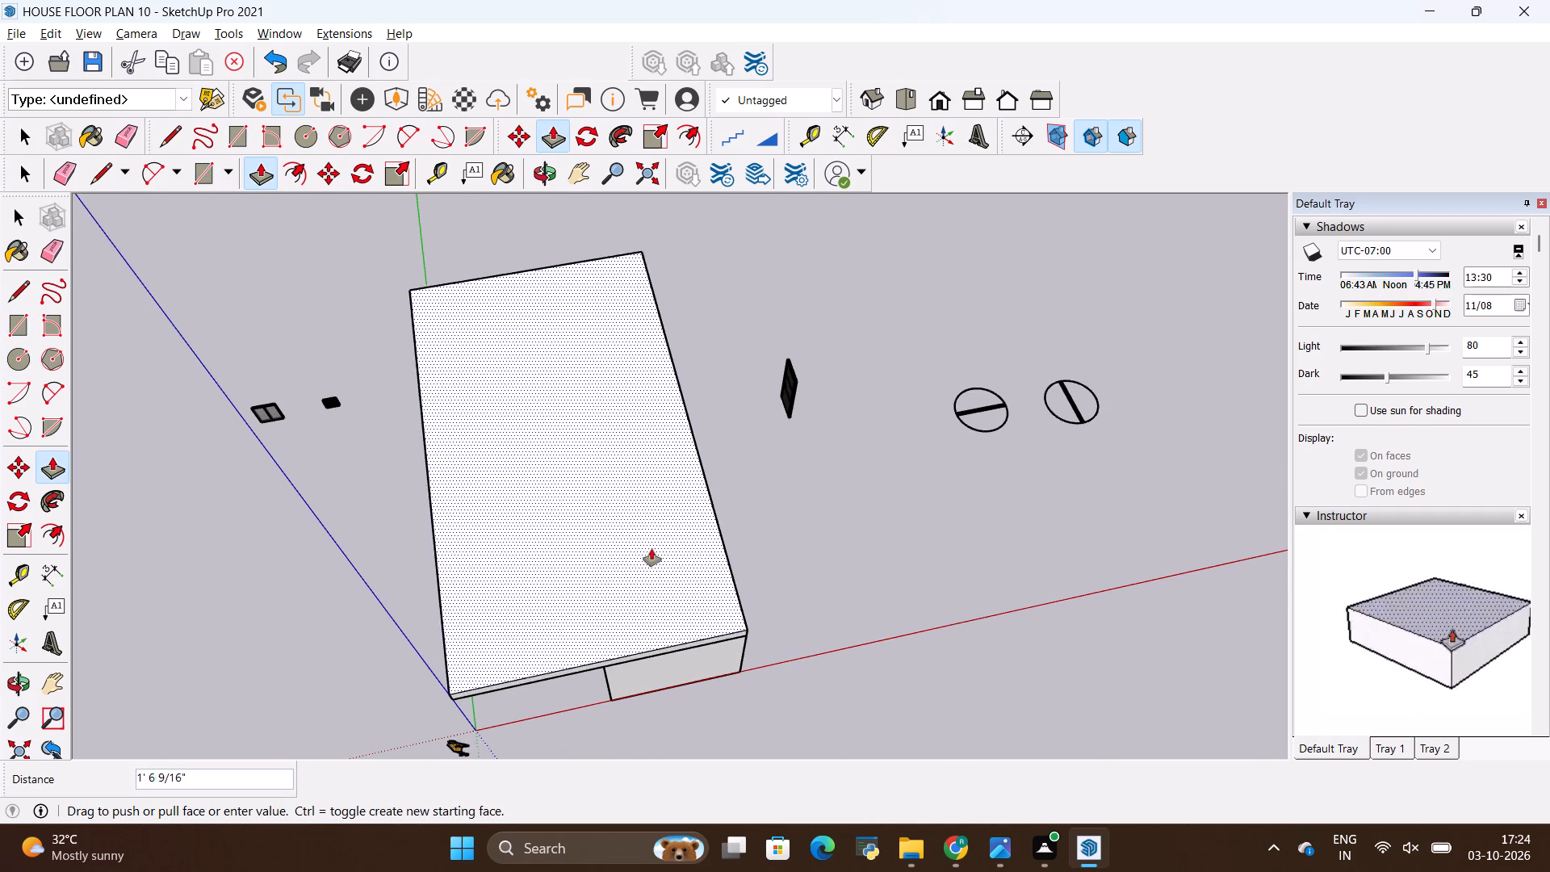
key(BackSpace)
key(8)
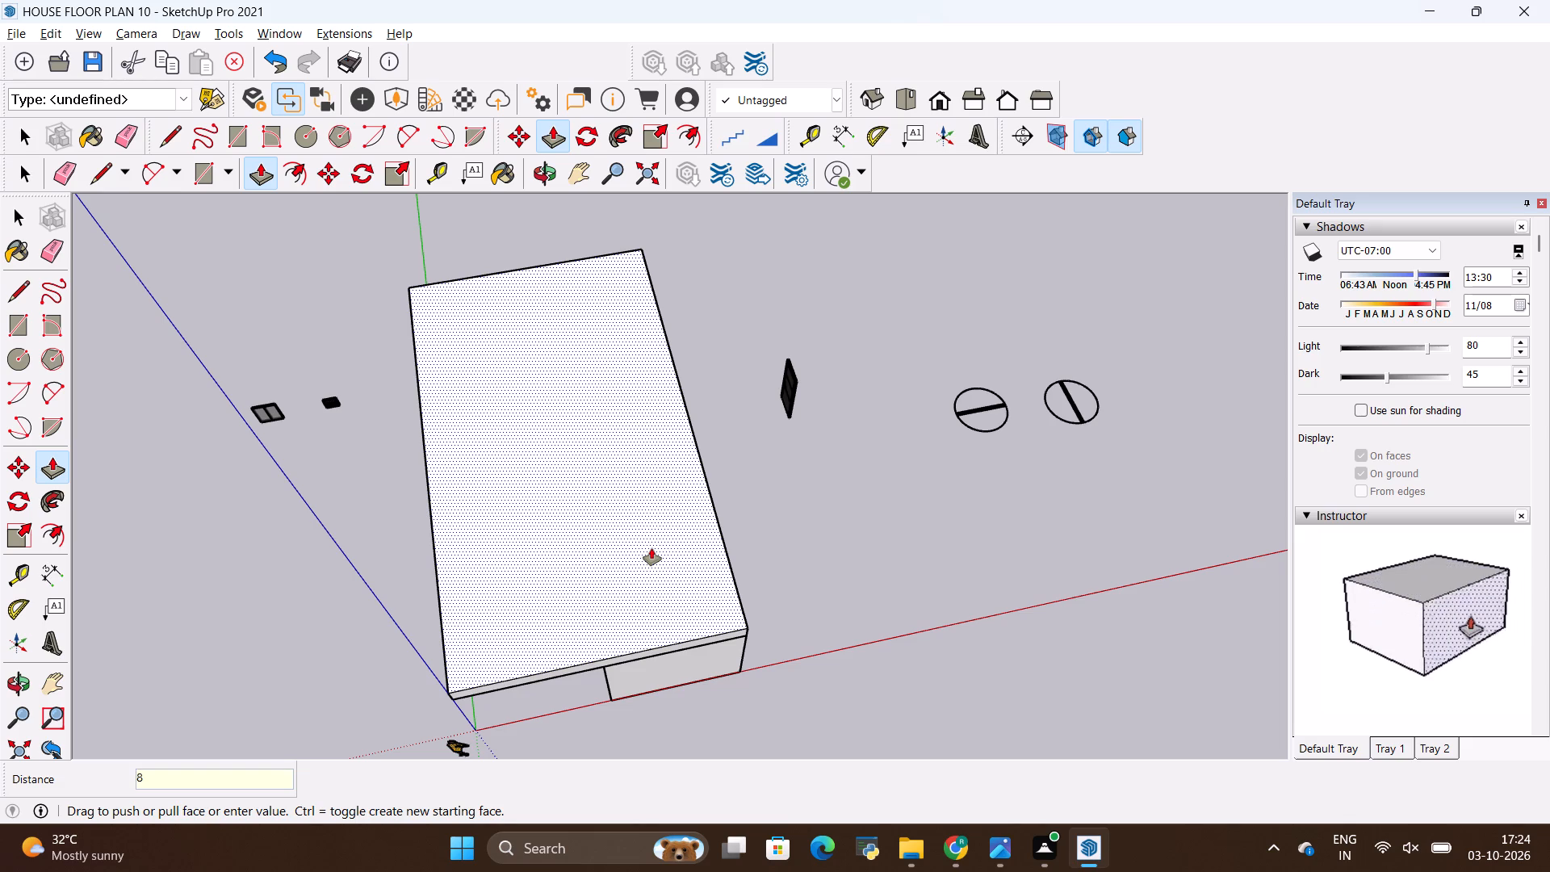
key(BackSpace)
key(BackSpace)
key(9)
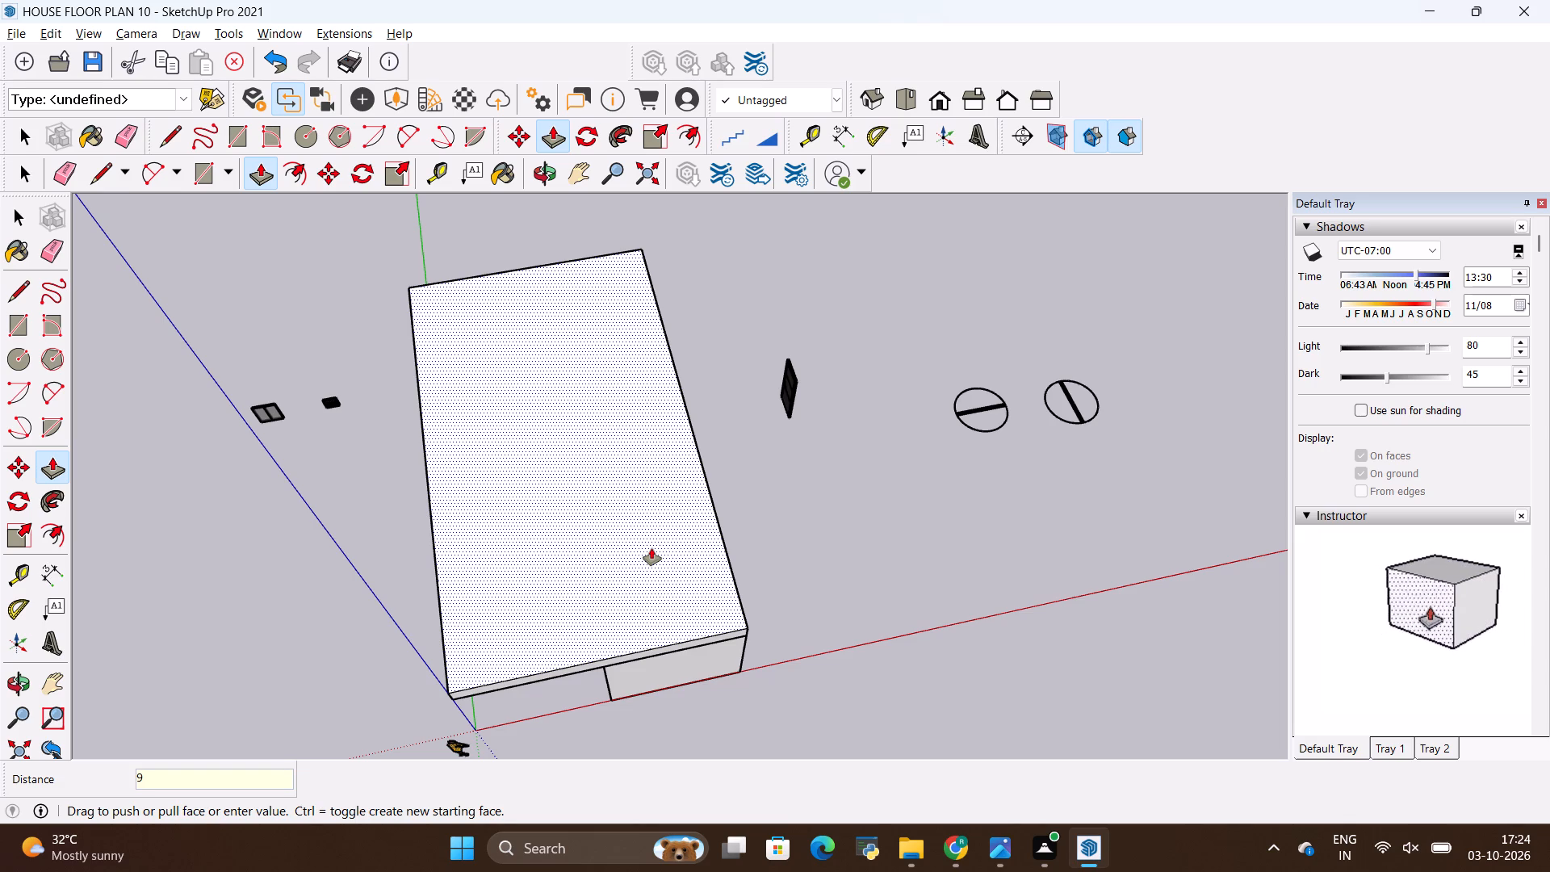
key(shift+quotedbl)
key(Return)
key(space)
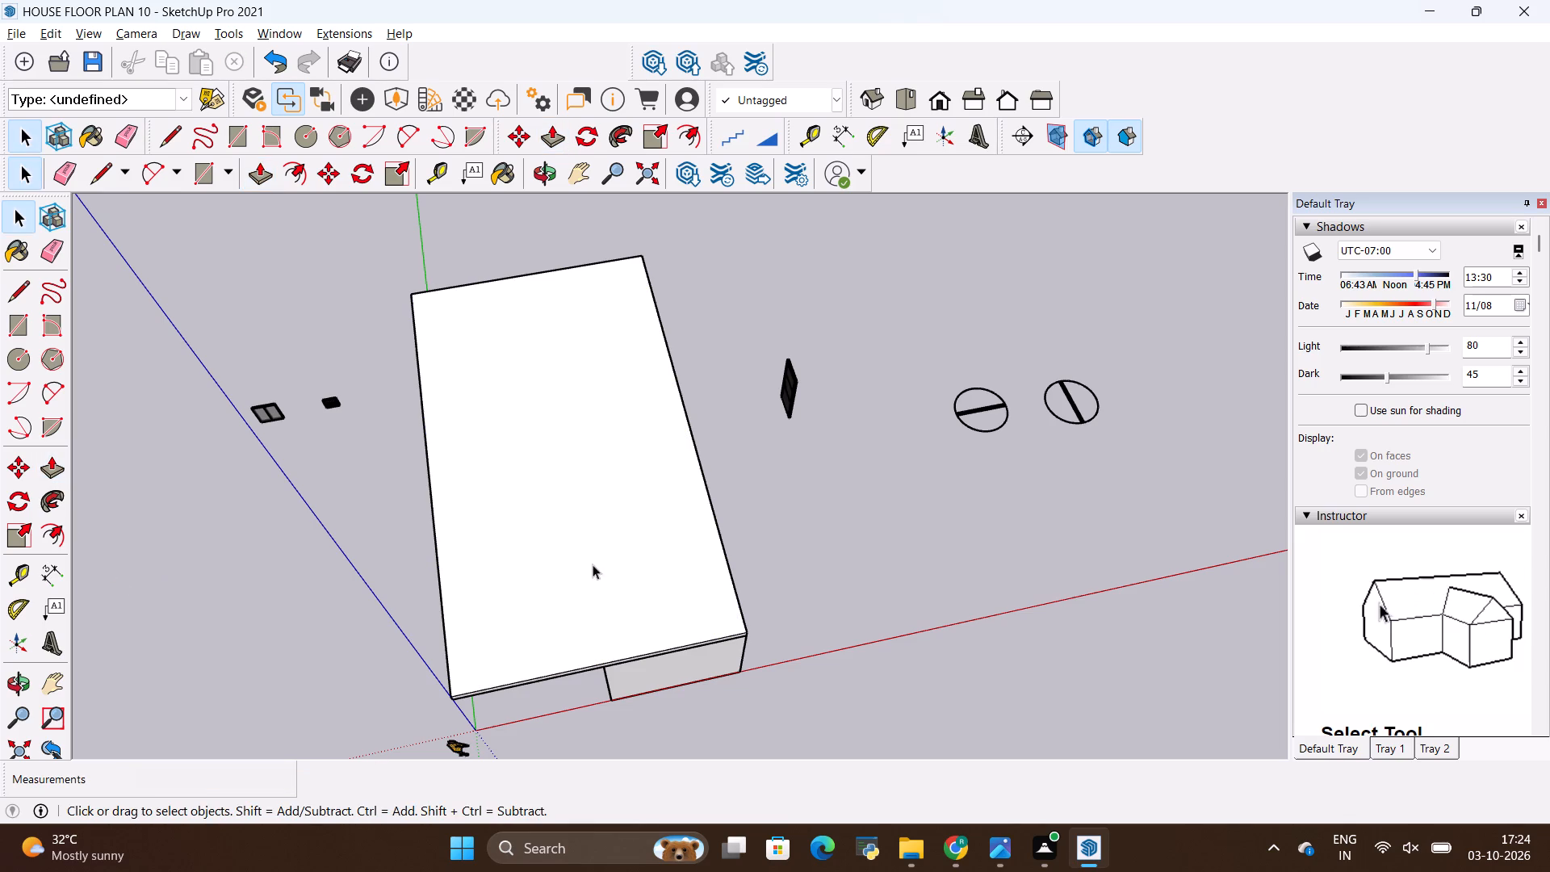
Select the whole slab on top of the walls and make it a group.
middle_drag(601, 606, 580, 346)
scroll(630, 430, up, 6)
triple_click(639, 413)
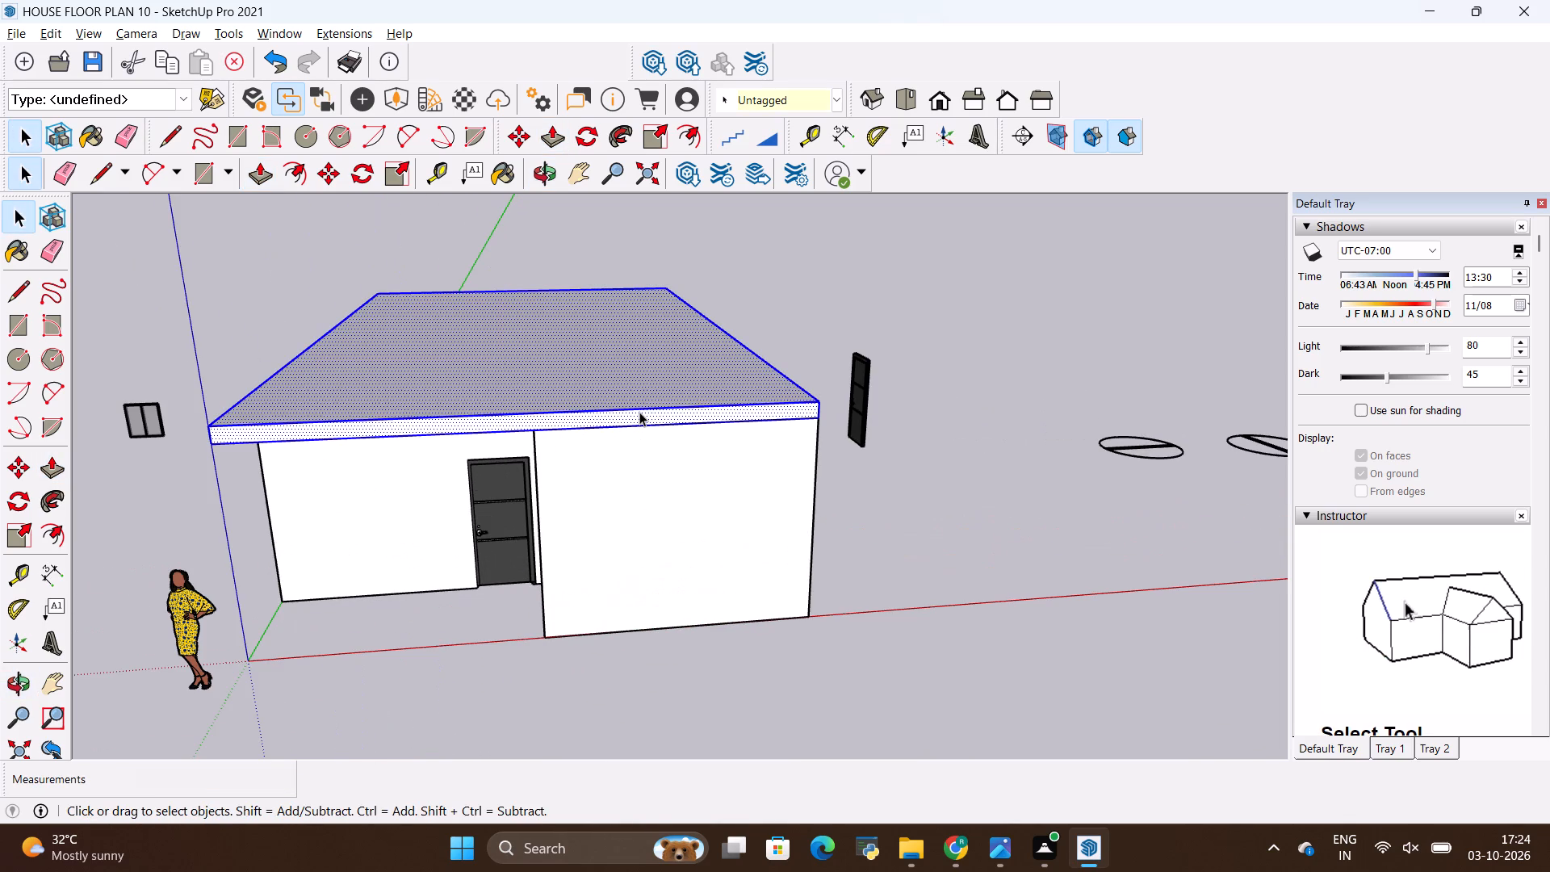
triple_click(639, 412)
double_click(640, 410)
right_click(641, 407)
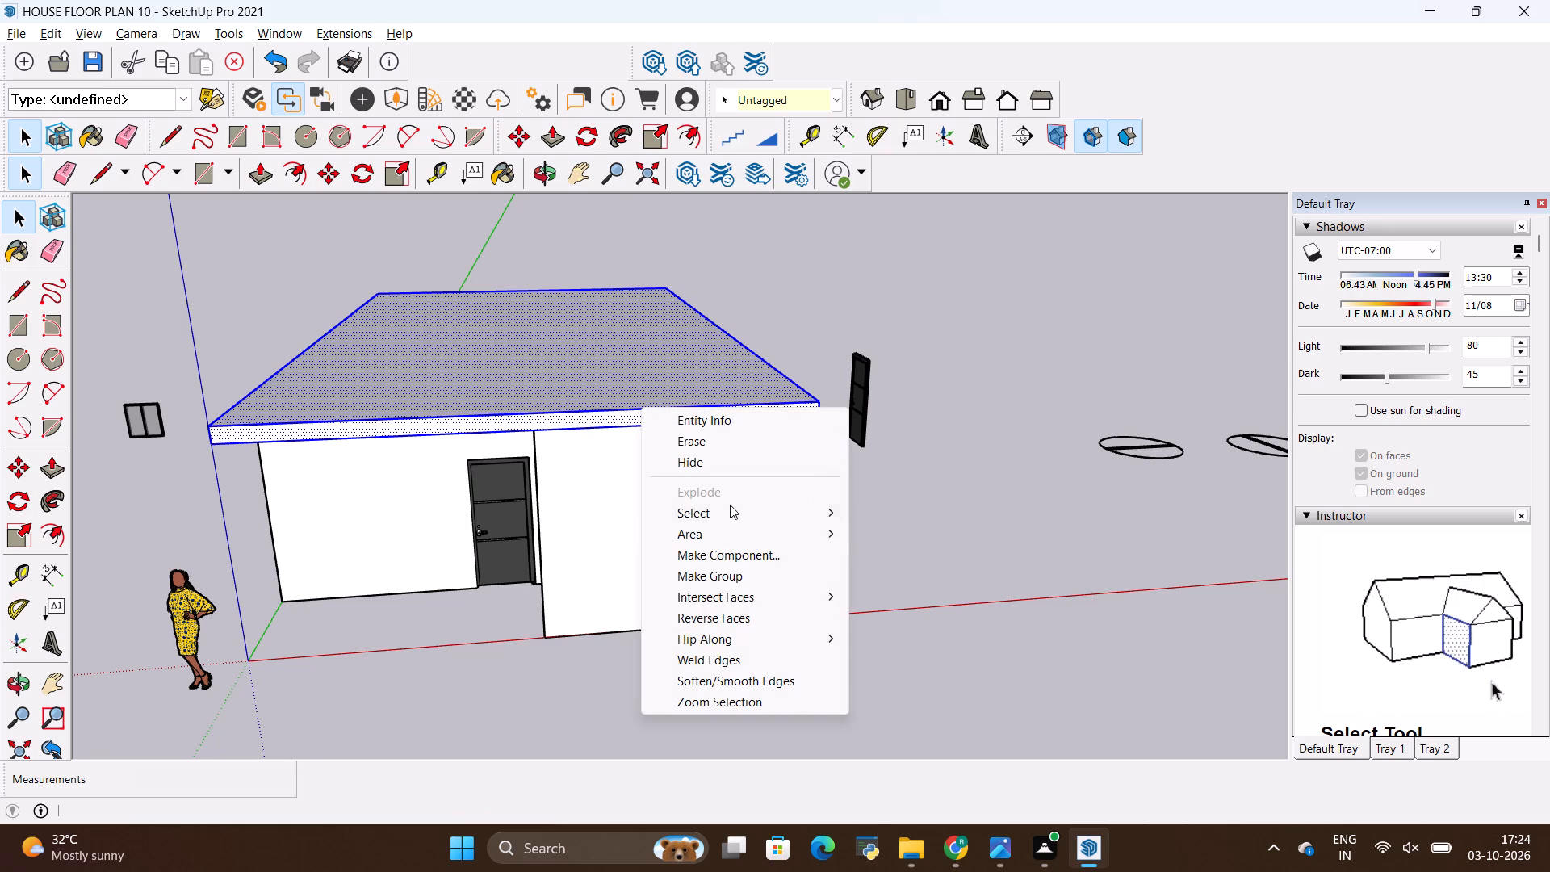
click(727, 580)
Move the slab group down 10' 9", from its top front corner to the matching bottom corner of the walls.
scroll(771, 488, up, 3)
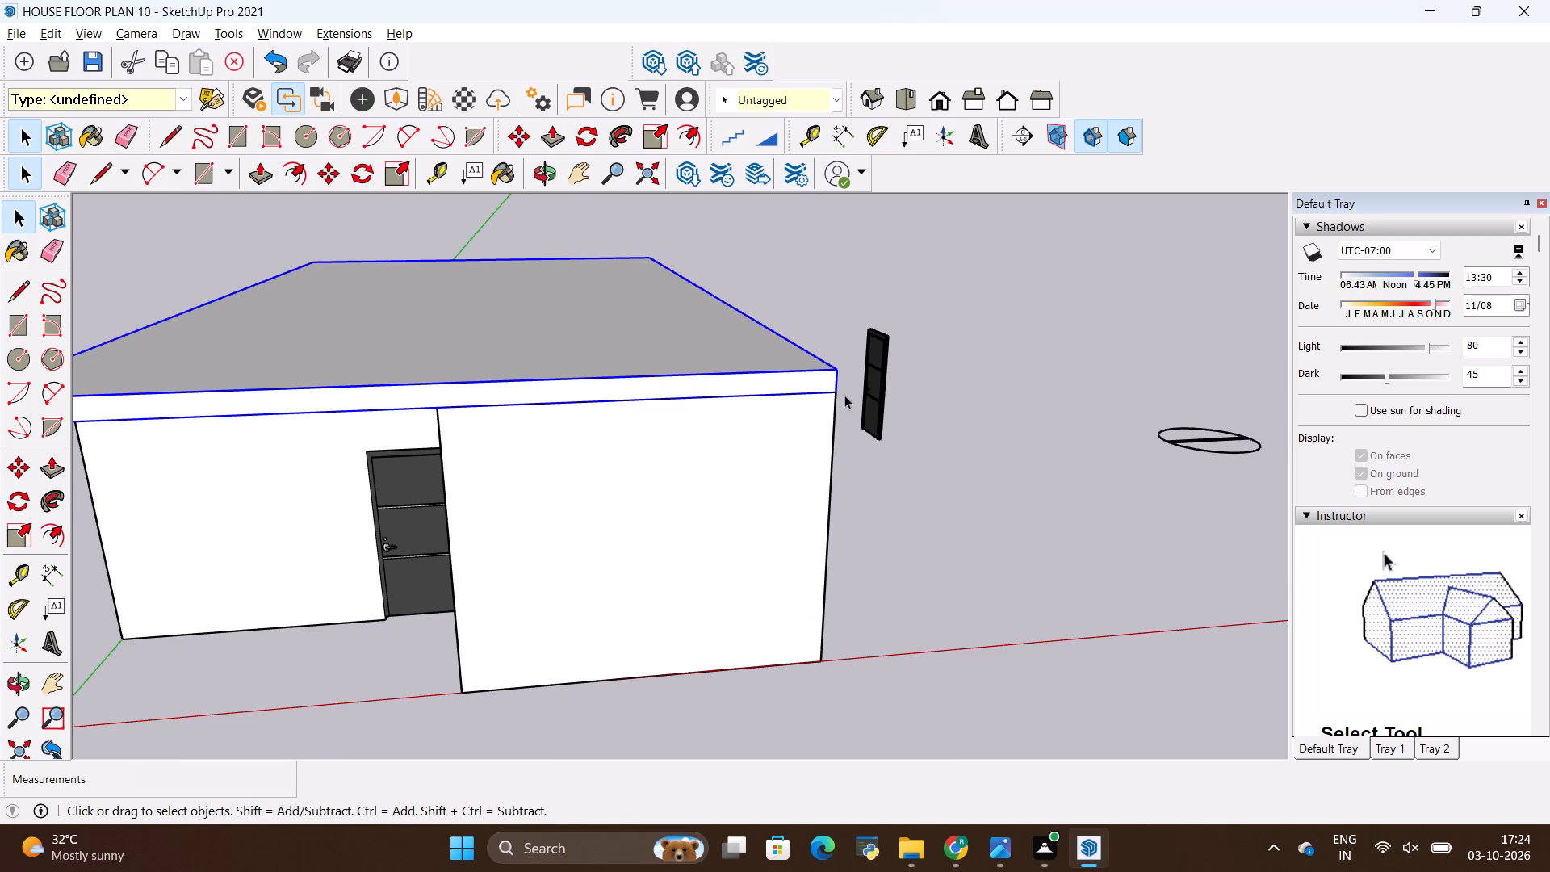
key(m)
click(844, 367)
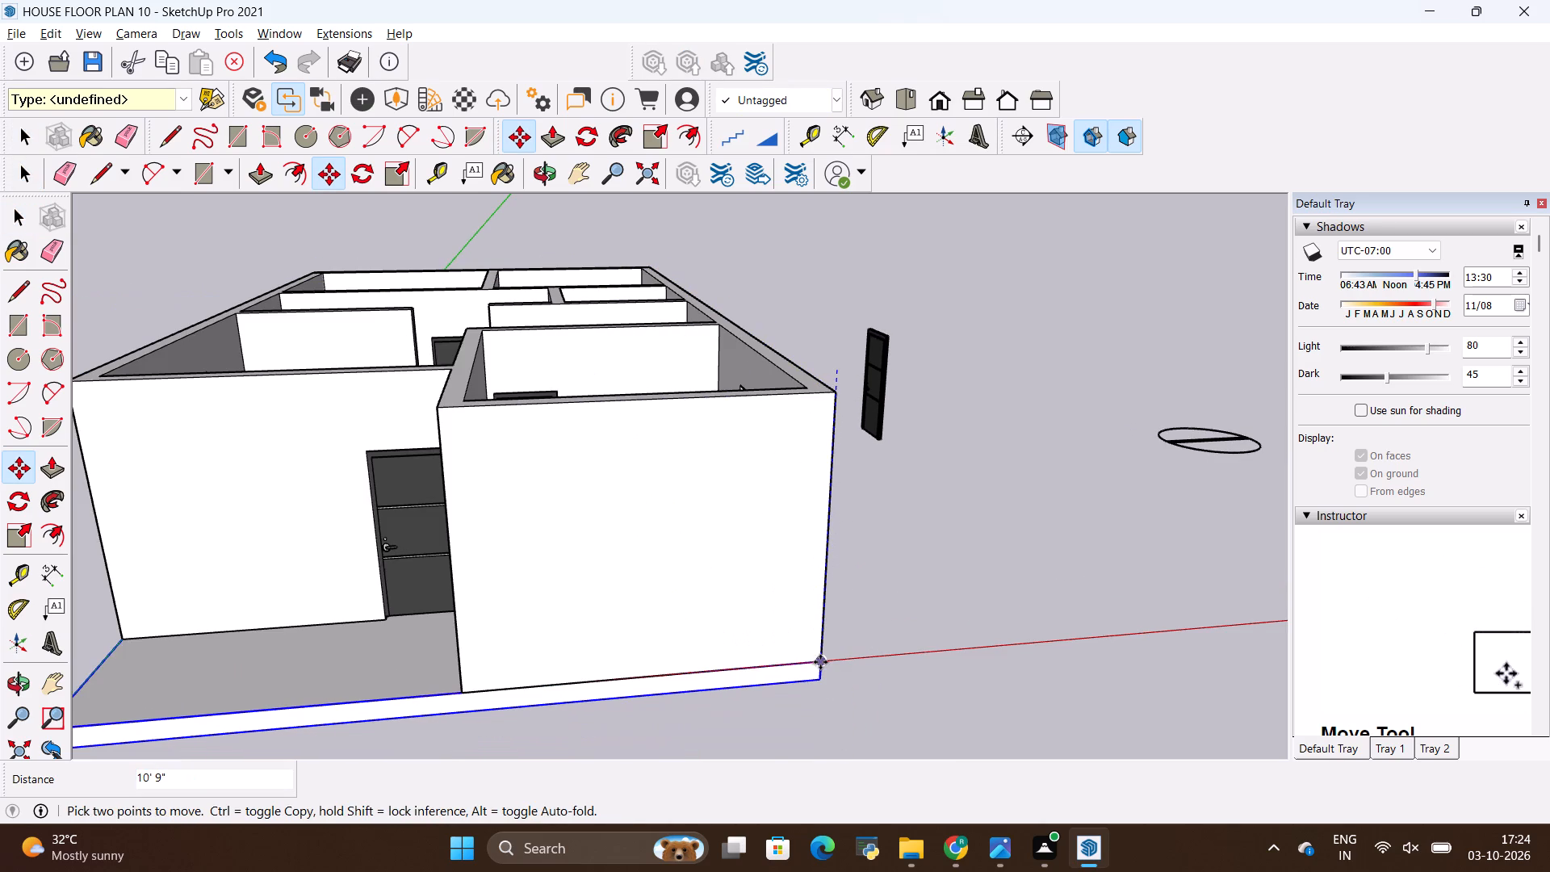
click(820, 662)
scroll(635, 587, down, 5)
key(space)
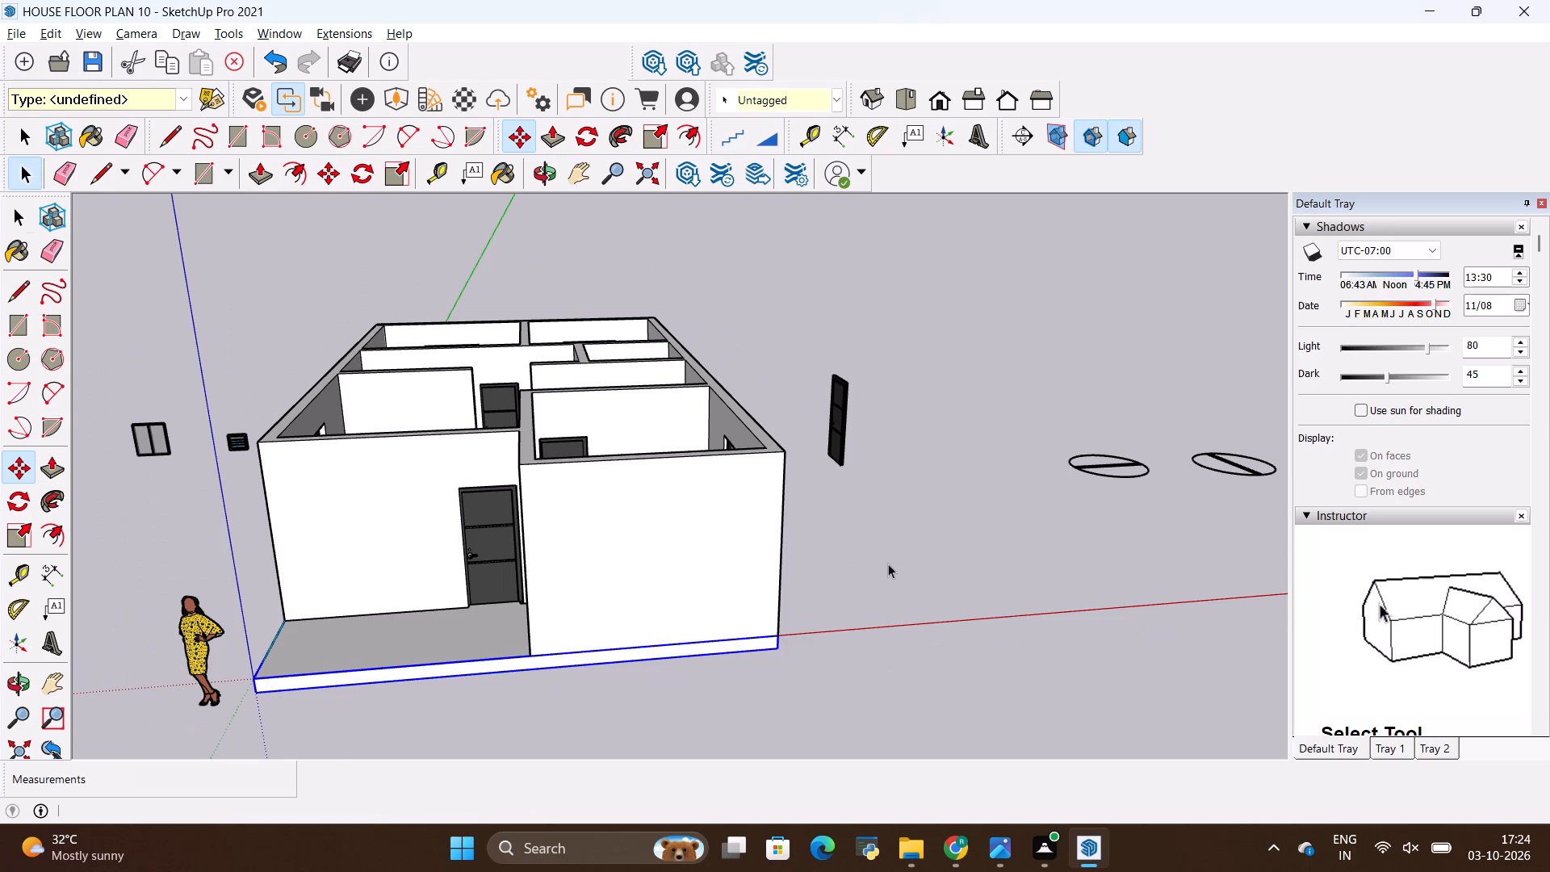
click(888, 564)
Check the new floor slab by picking the plan linework, slab and wall group individually and viewing the house from several angles.
middle_drag(885, 482, 885, 718)
scroll(885, 542, down, 1)
scroll(588, 434, down, 5)
scroll(602, 426, up, 1)
middle_drag(602, 426, 604, 484)
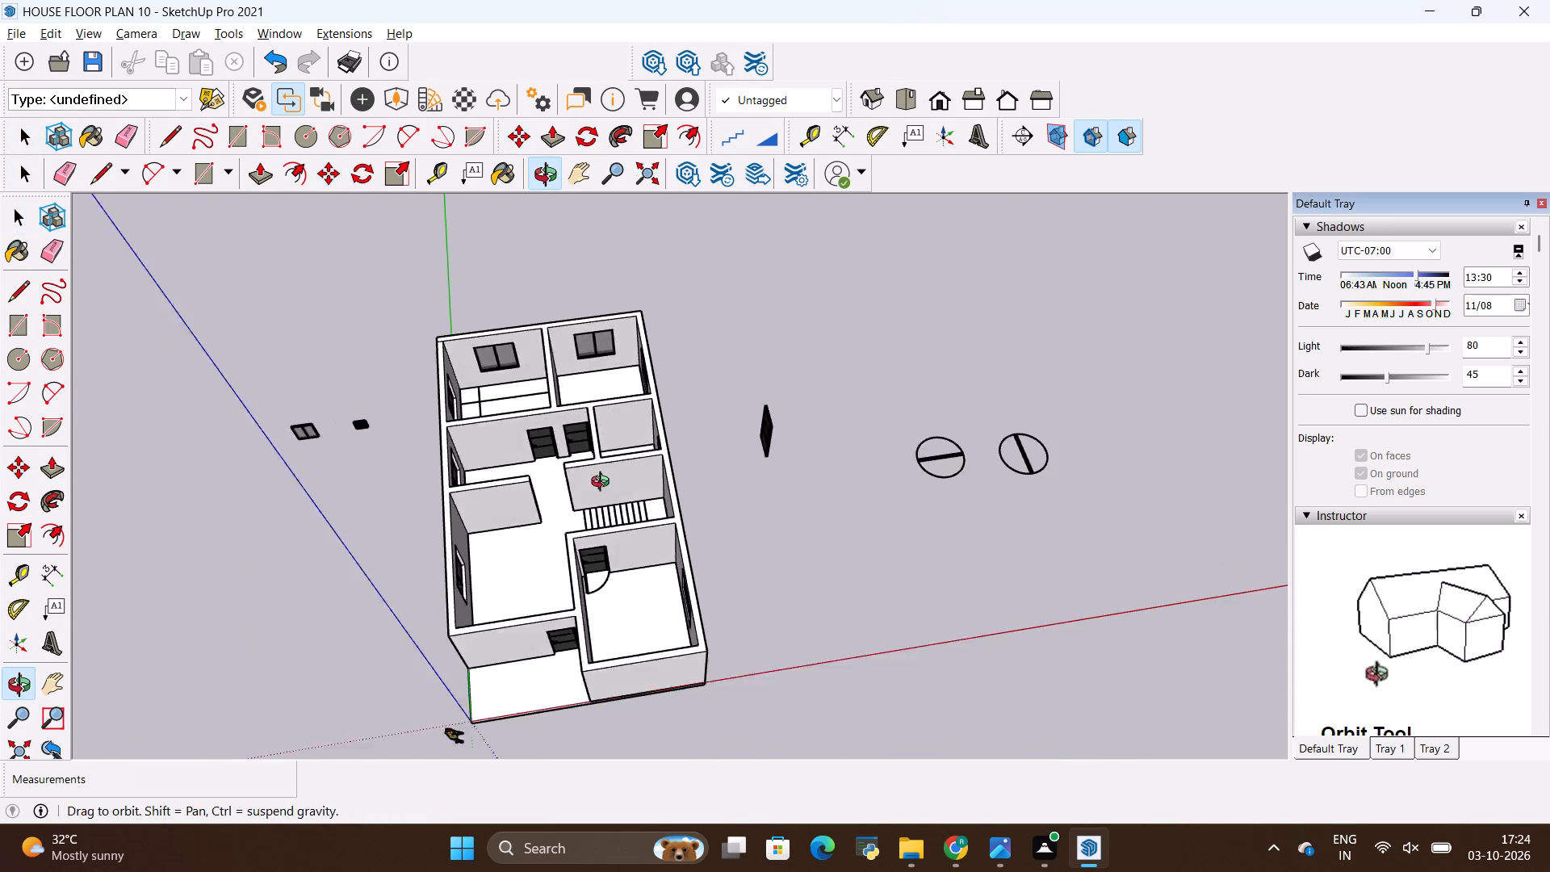
middle_drag(604, 484, 614, 568)
scroll(614, 568, down, 1)
scroll(630, 526, up, 4)
click(633, 518)
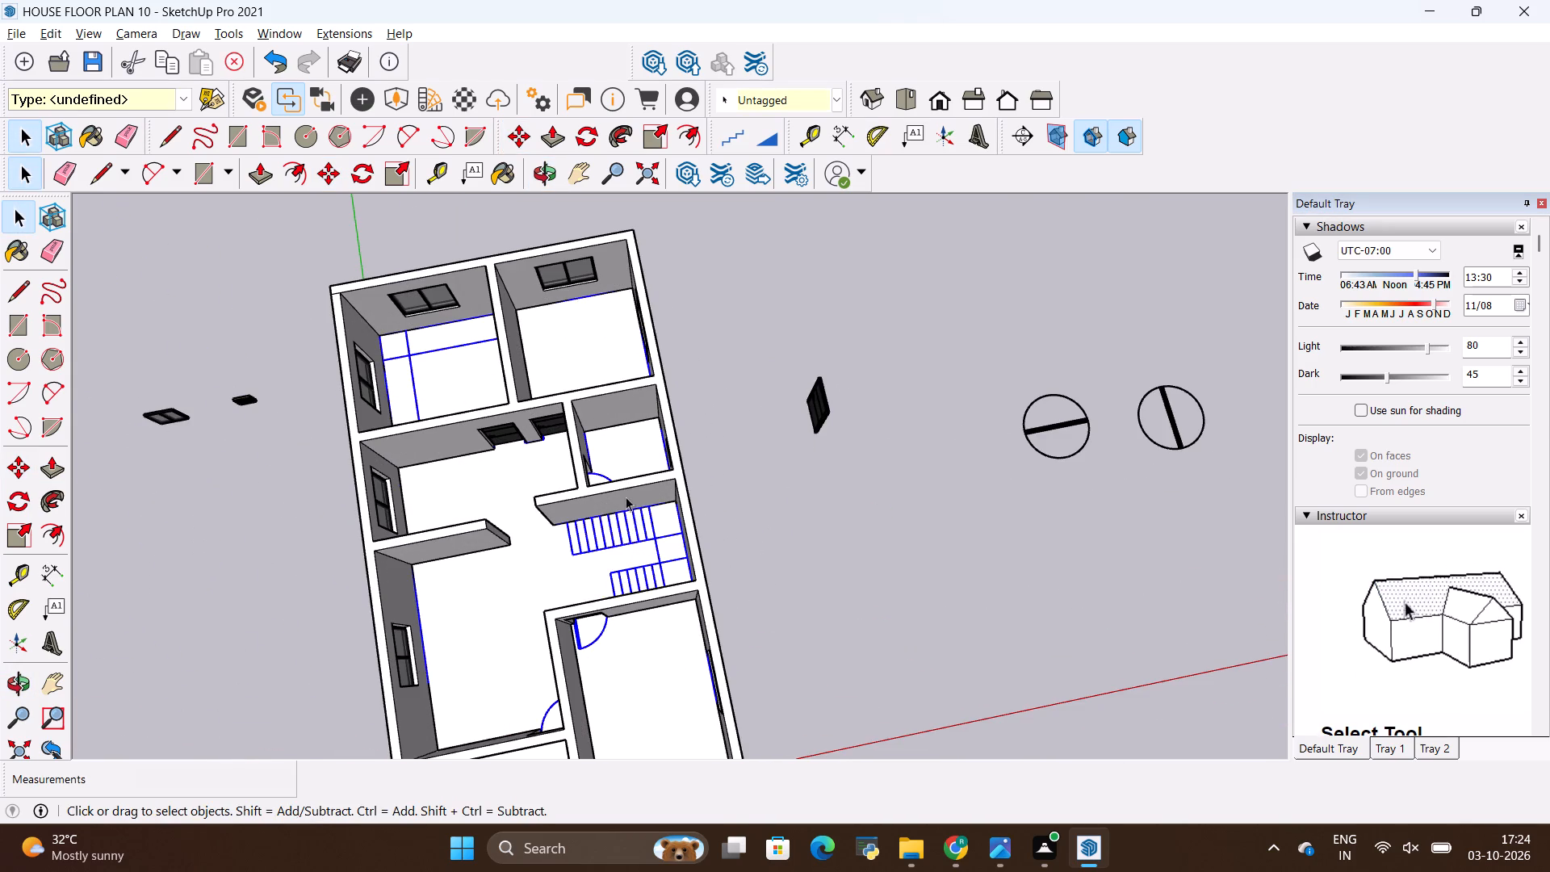
scroll(570, 471, down, 4)
key(space)
click(533, 548)
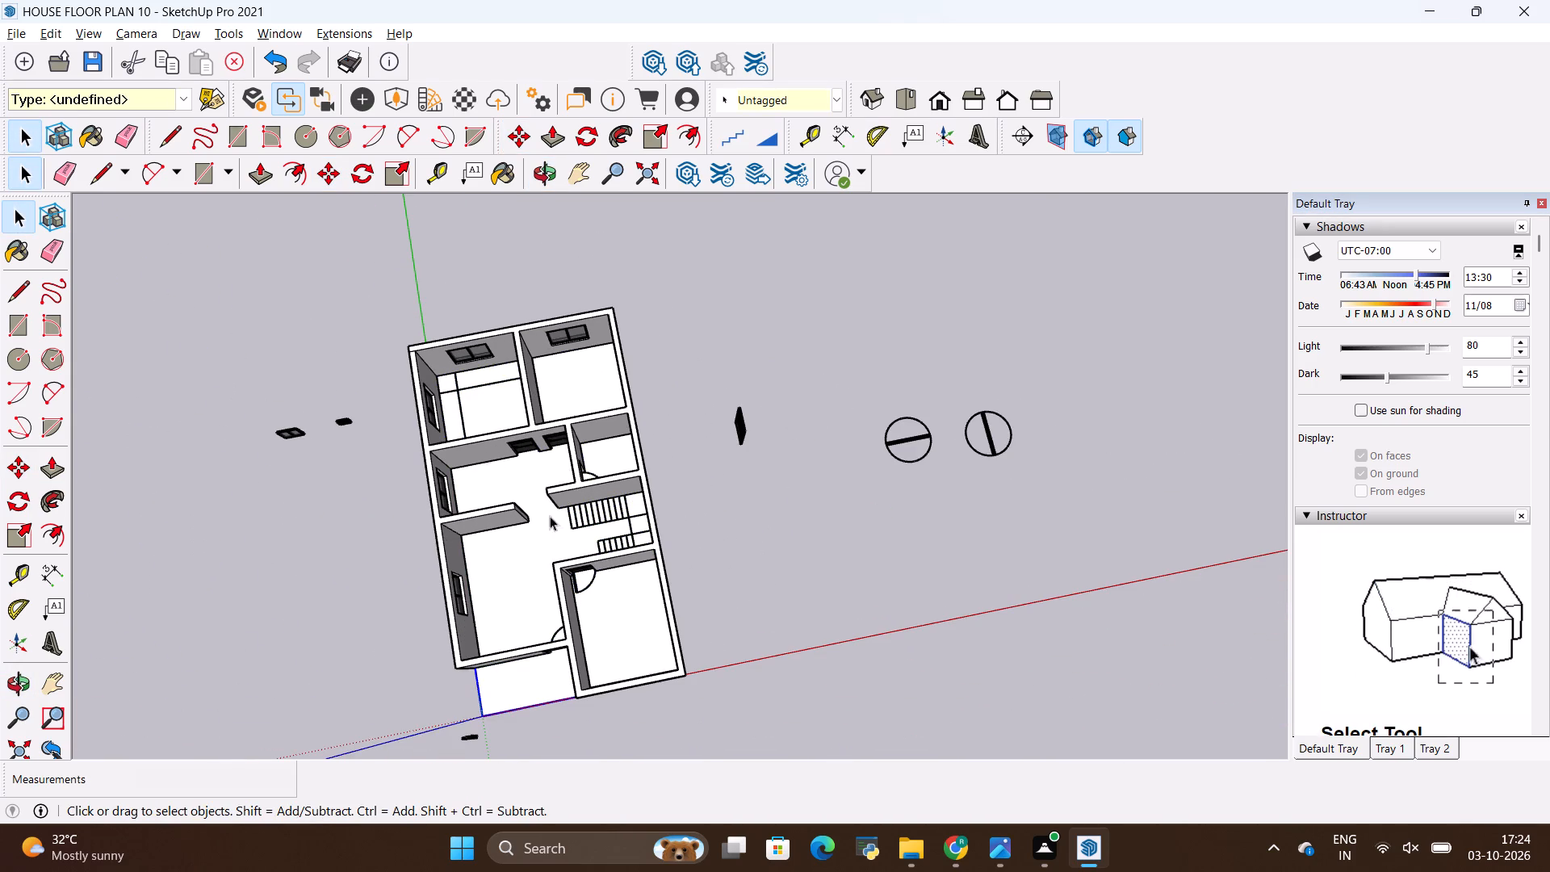
scroll(538, 402, up, 1)
click(488, 455)
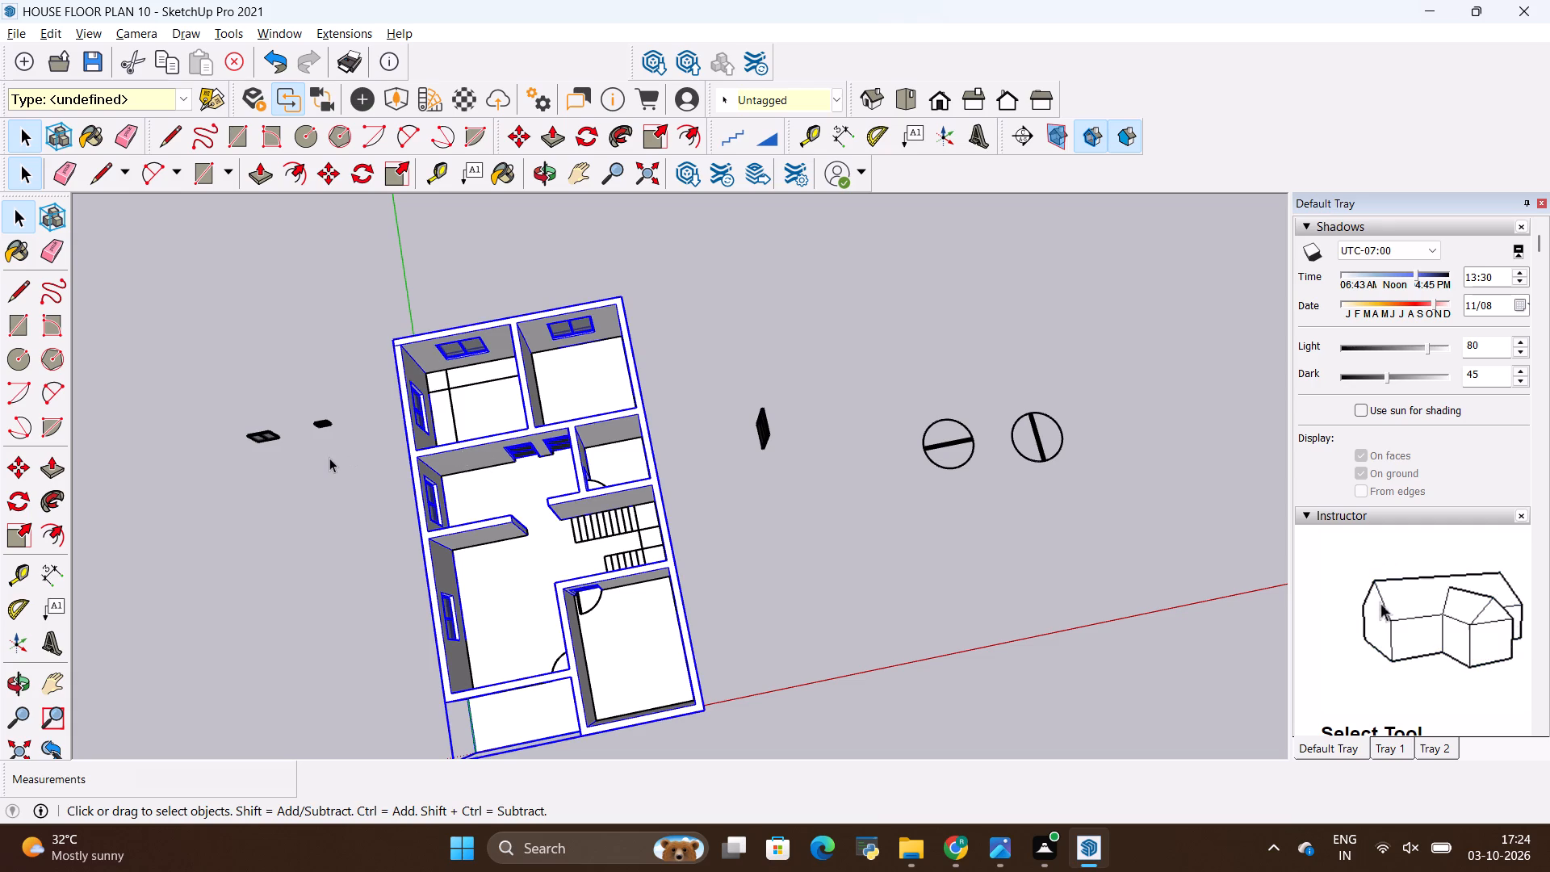
key(space)
click(330, 457)
scroll(572, 408, down, 3)
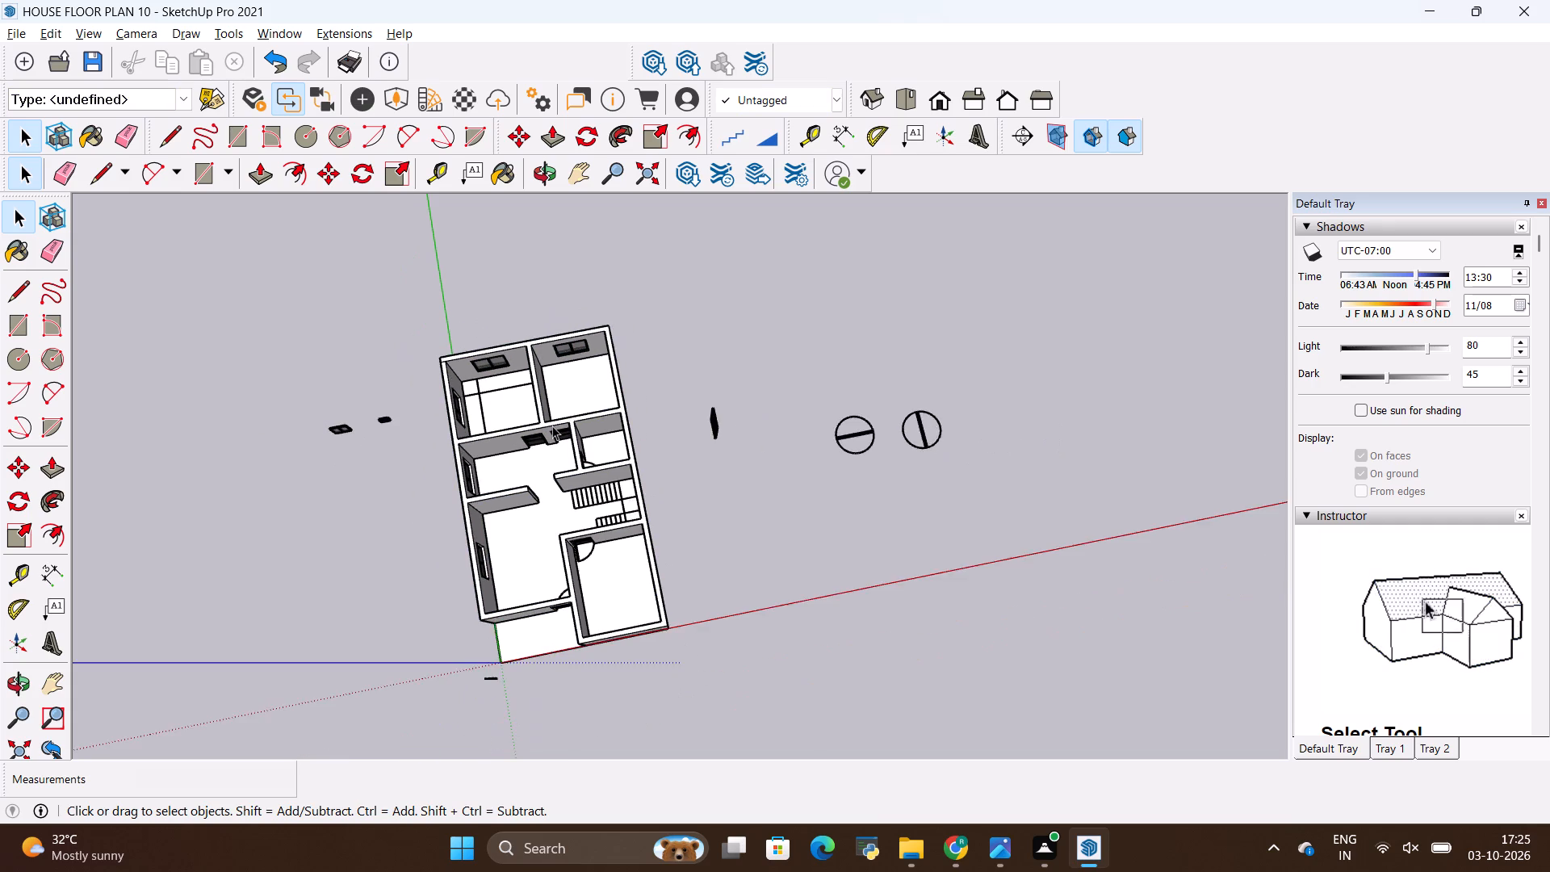
scroll(544, 432, down, 1)
middle_drag(429, 518, 610, 335)
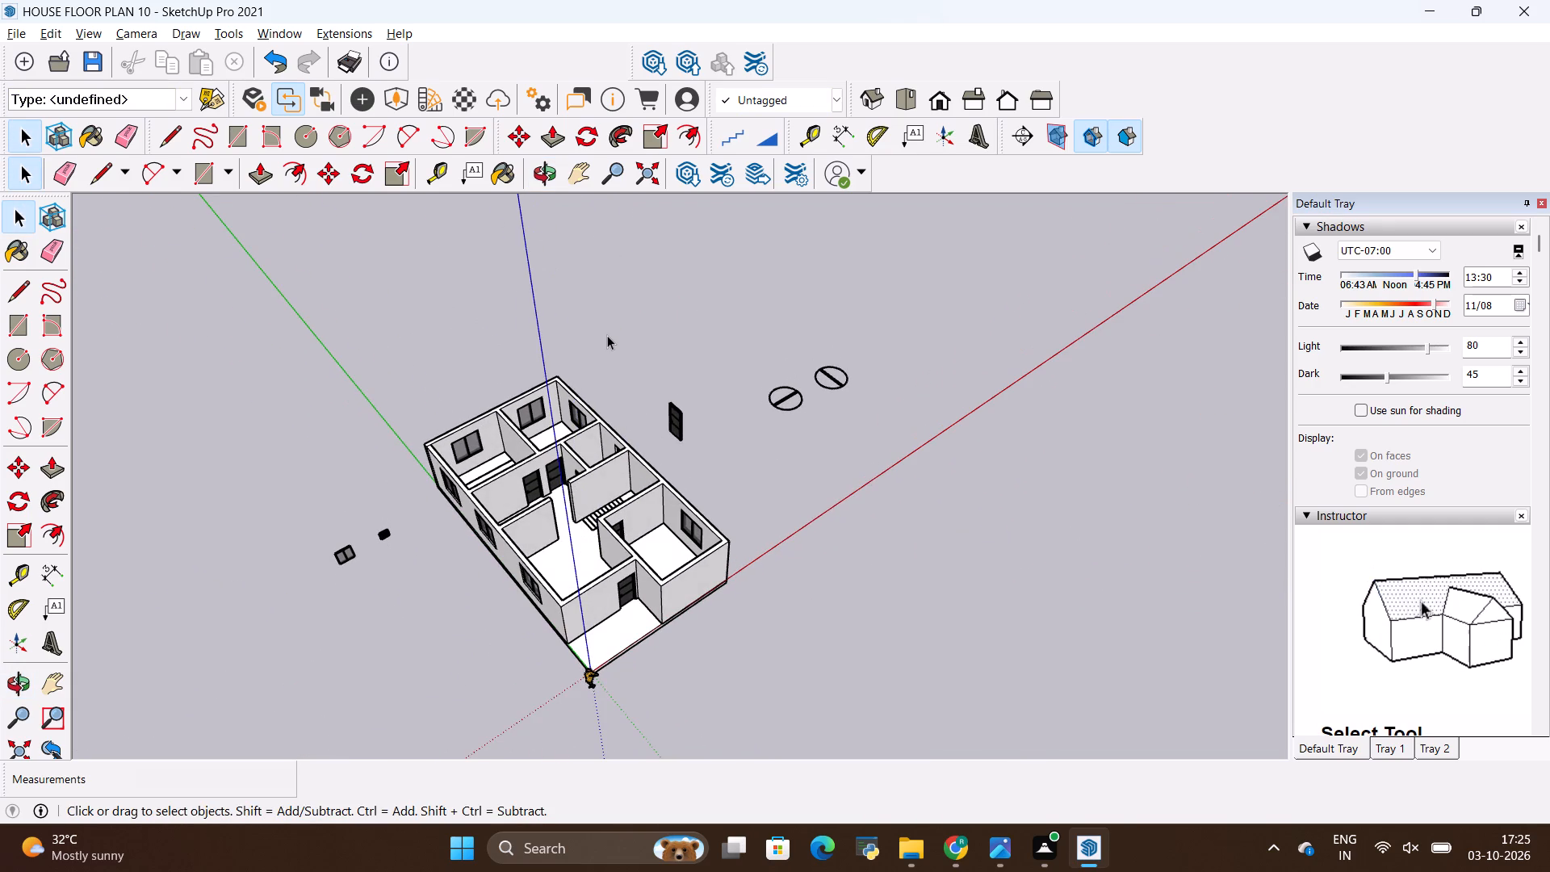
middle_drag(473, 651, 573, 524)
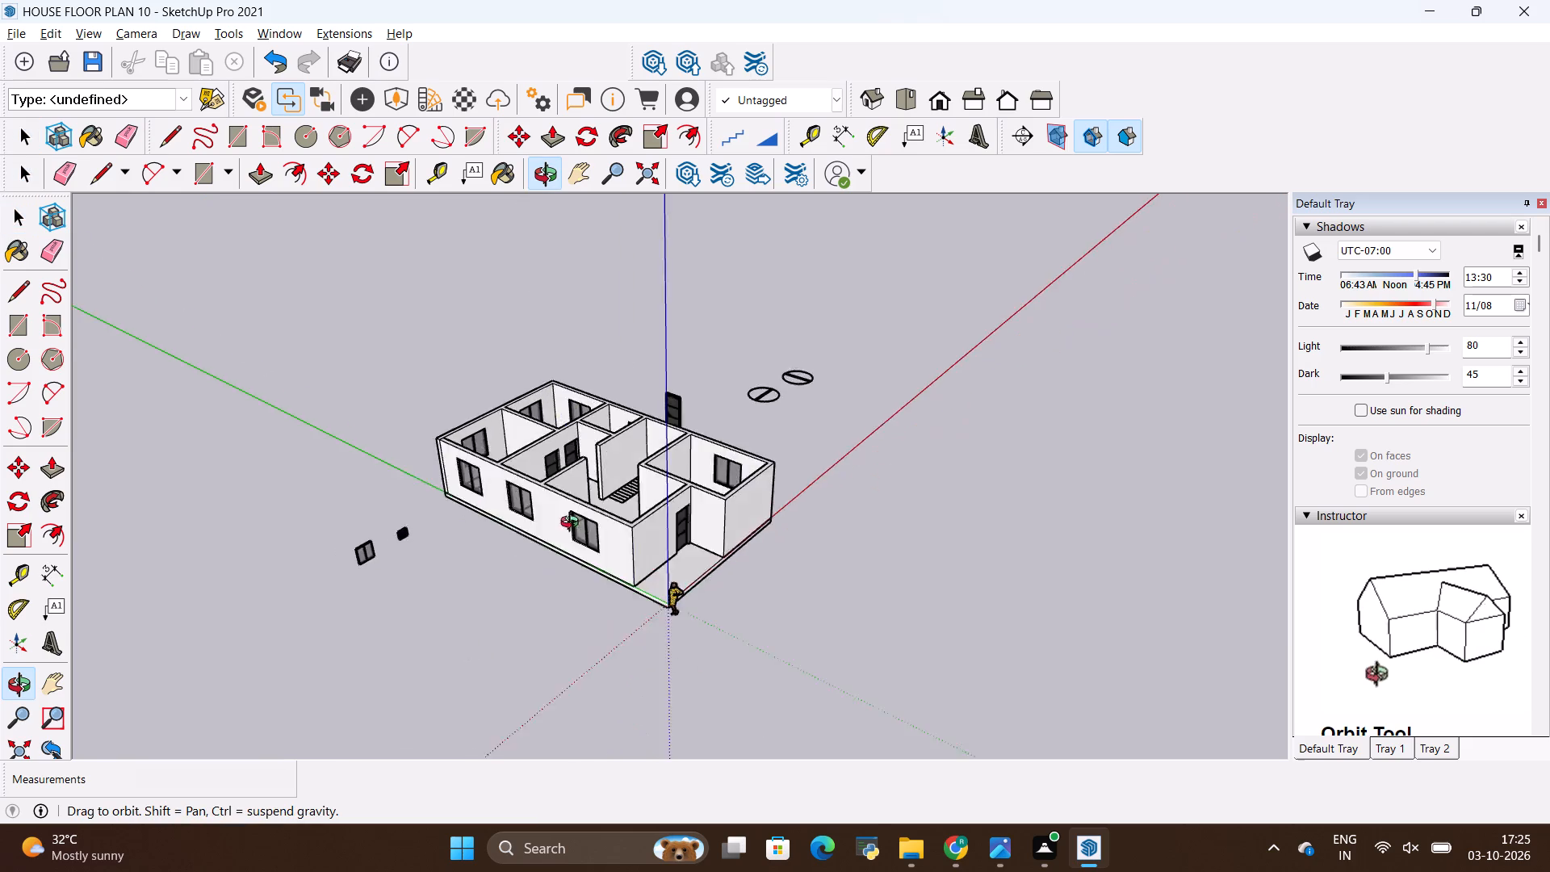
middle_drag(573, 524, 273, 497)
scroll(437, 392, up, 4)
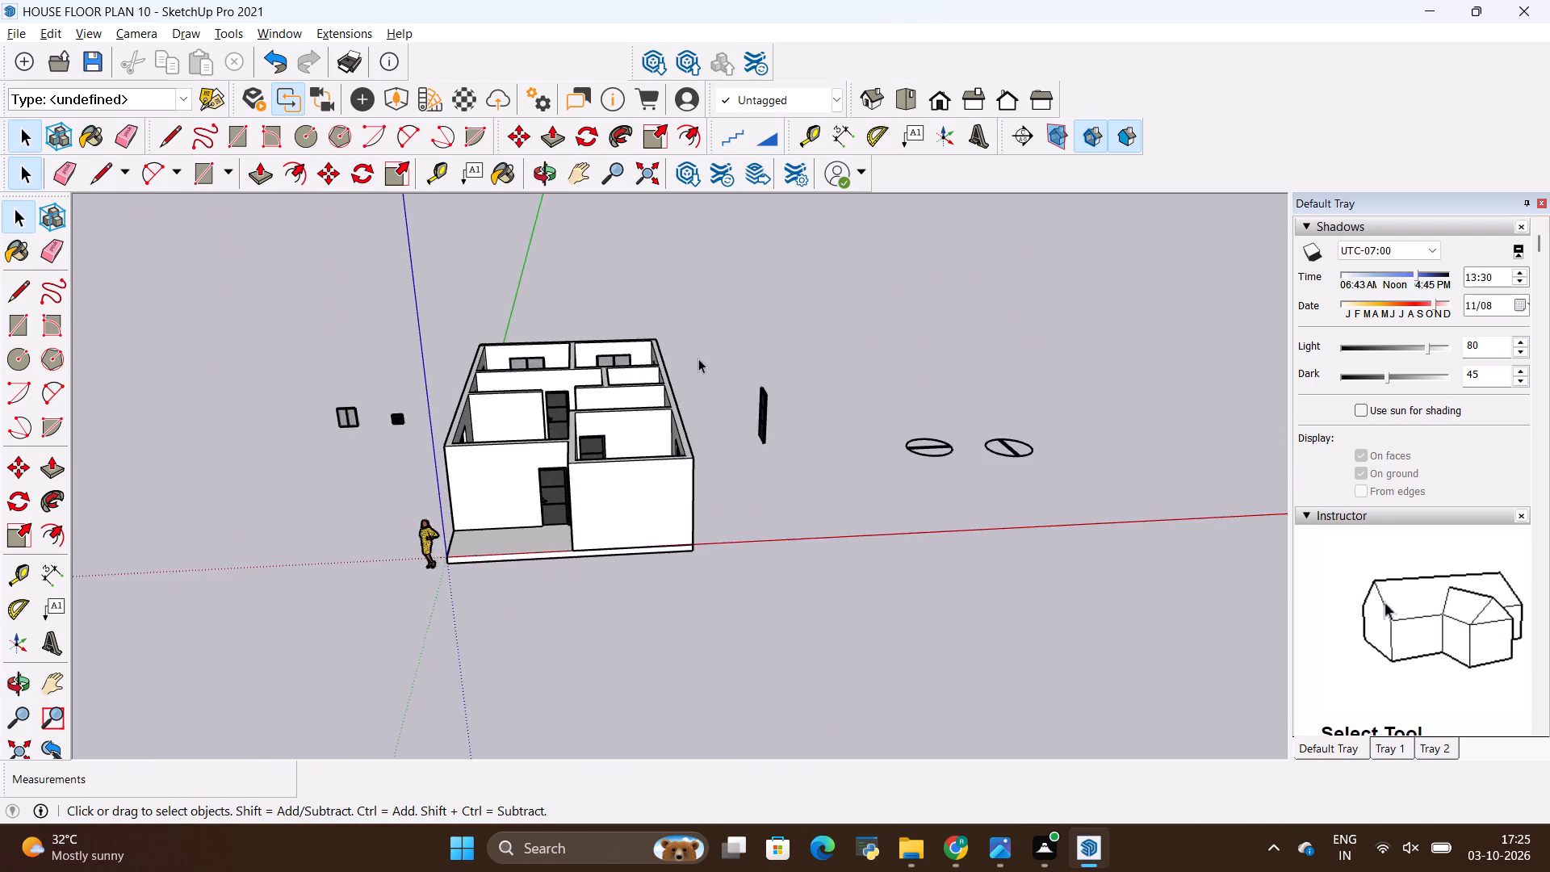
Examine the walls, rooms and floor slab of the house from several angles.
scroll(698, 358, up, 1)
middle_drag(698, 360, 1064, 440)
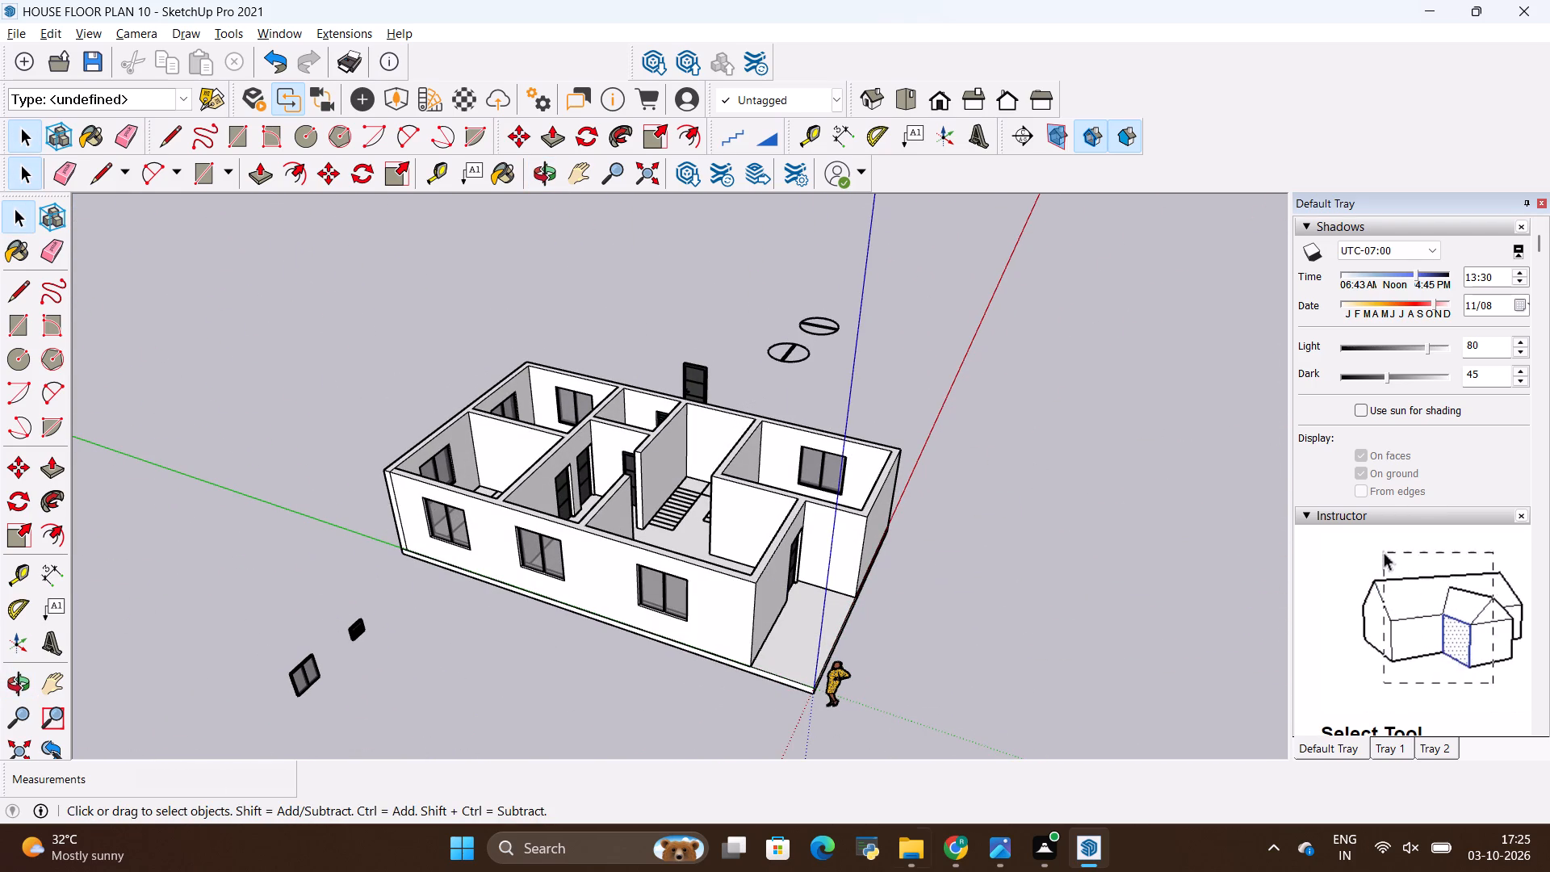
scroll(545, 697, down, 6)
scroll(573, 681, up, 4)
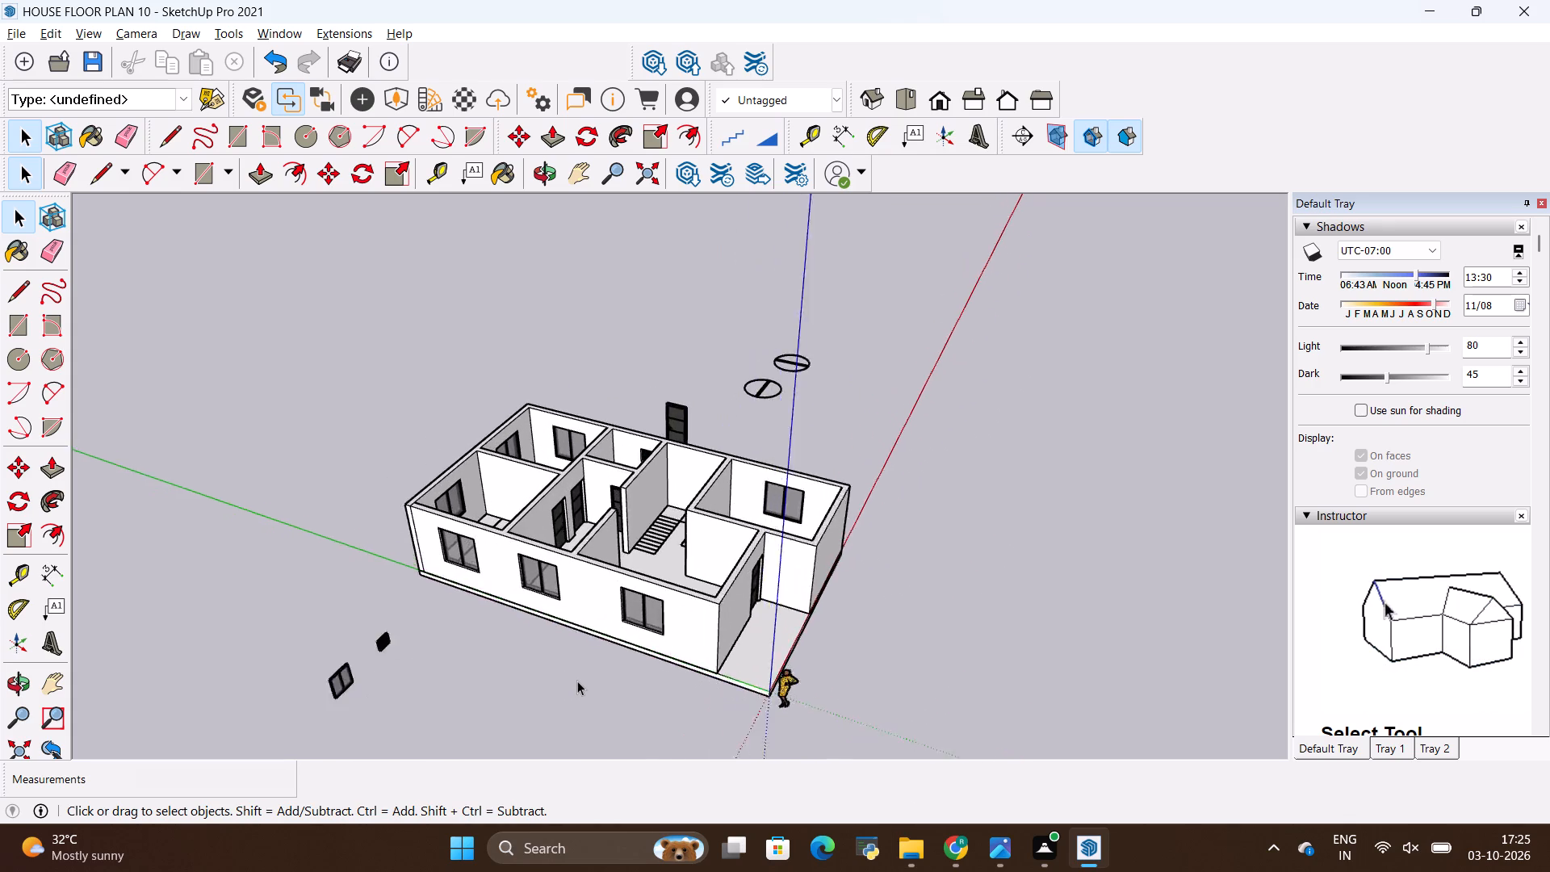
scroll(577, 681, up, 6)
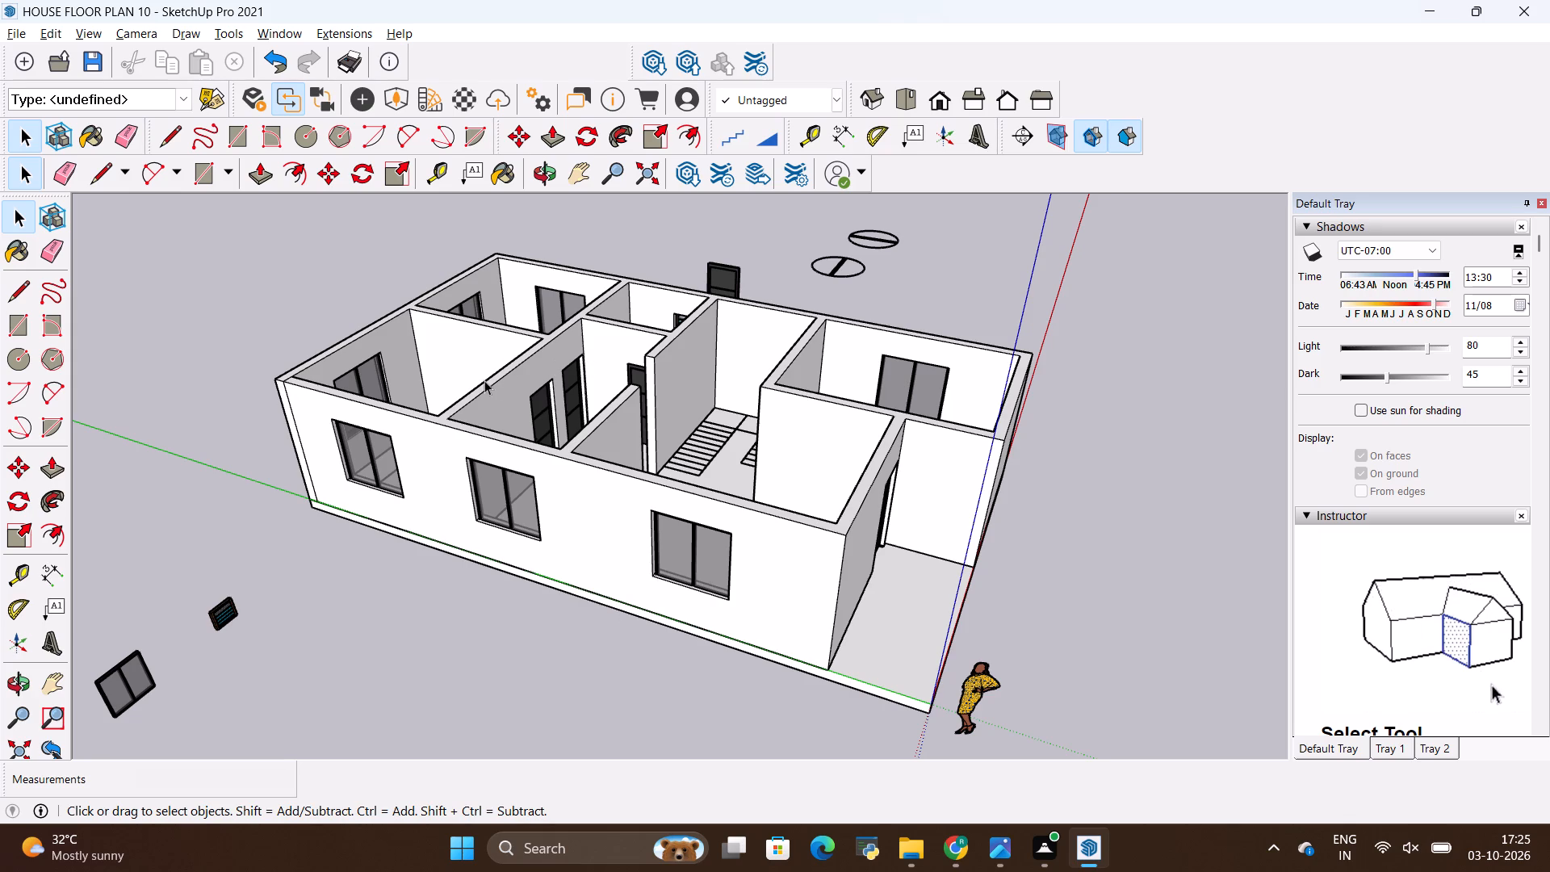
middle_drag(482, 384, 538, 529)
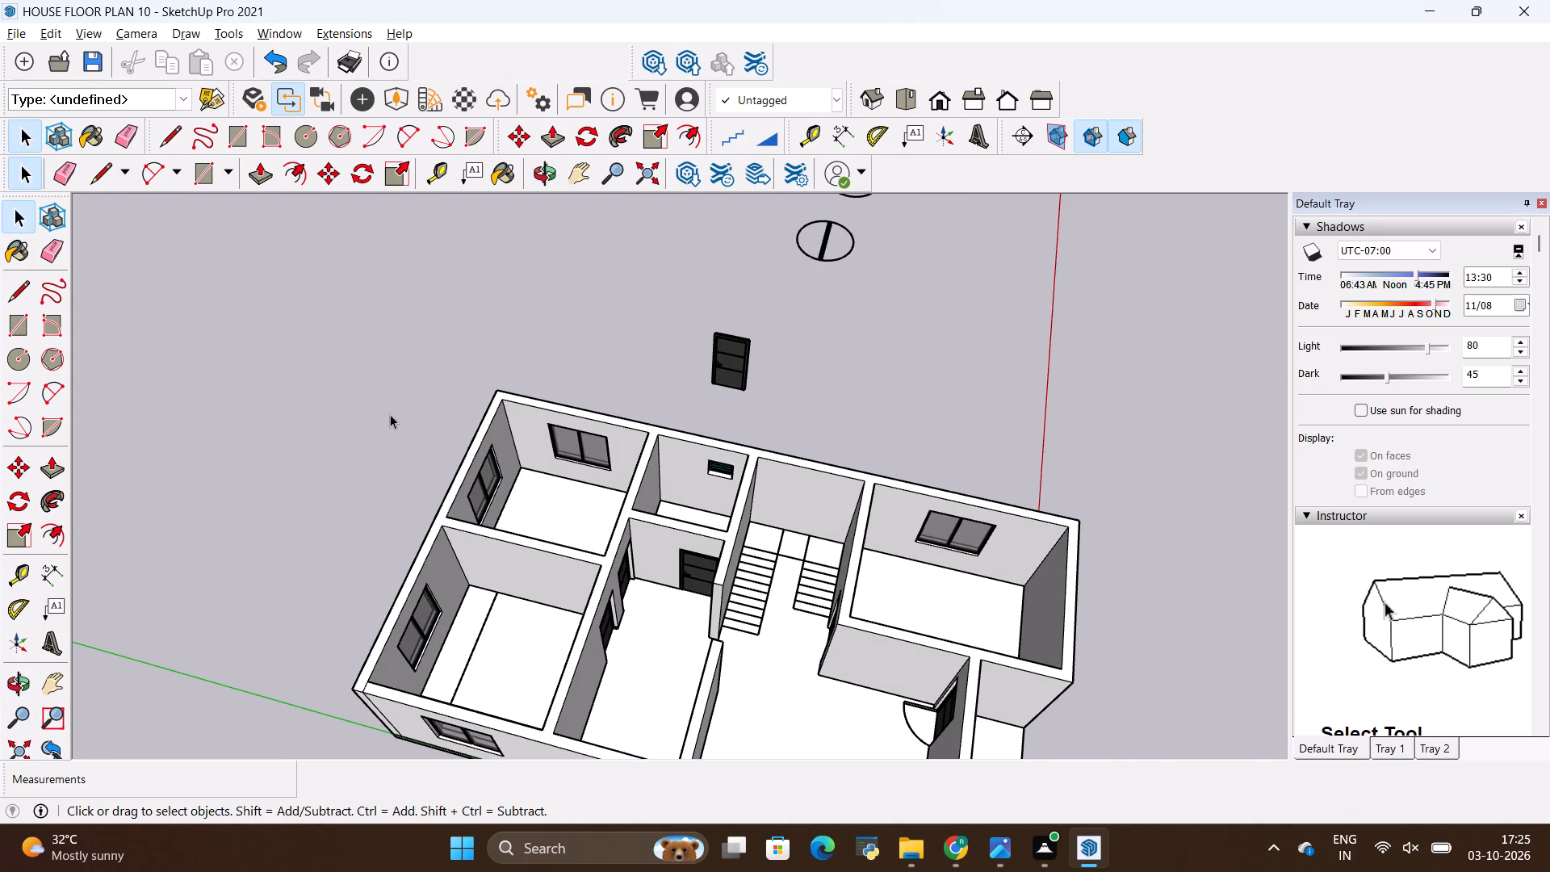
scroll(423, 393, down, 4)
middle_drag(710, 549, 292, 531)
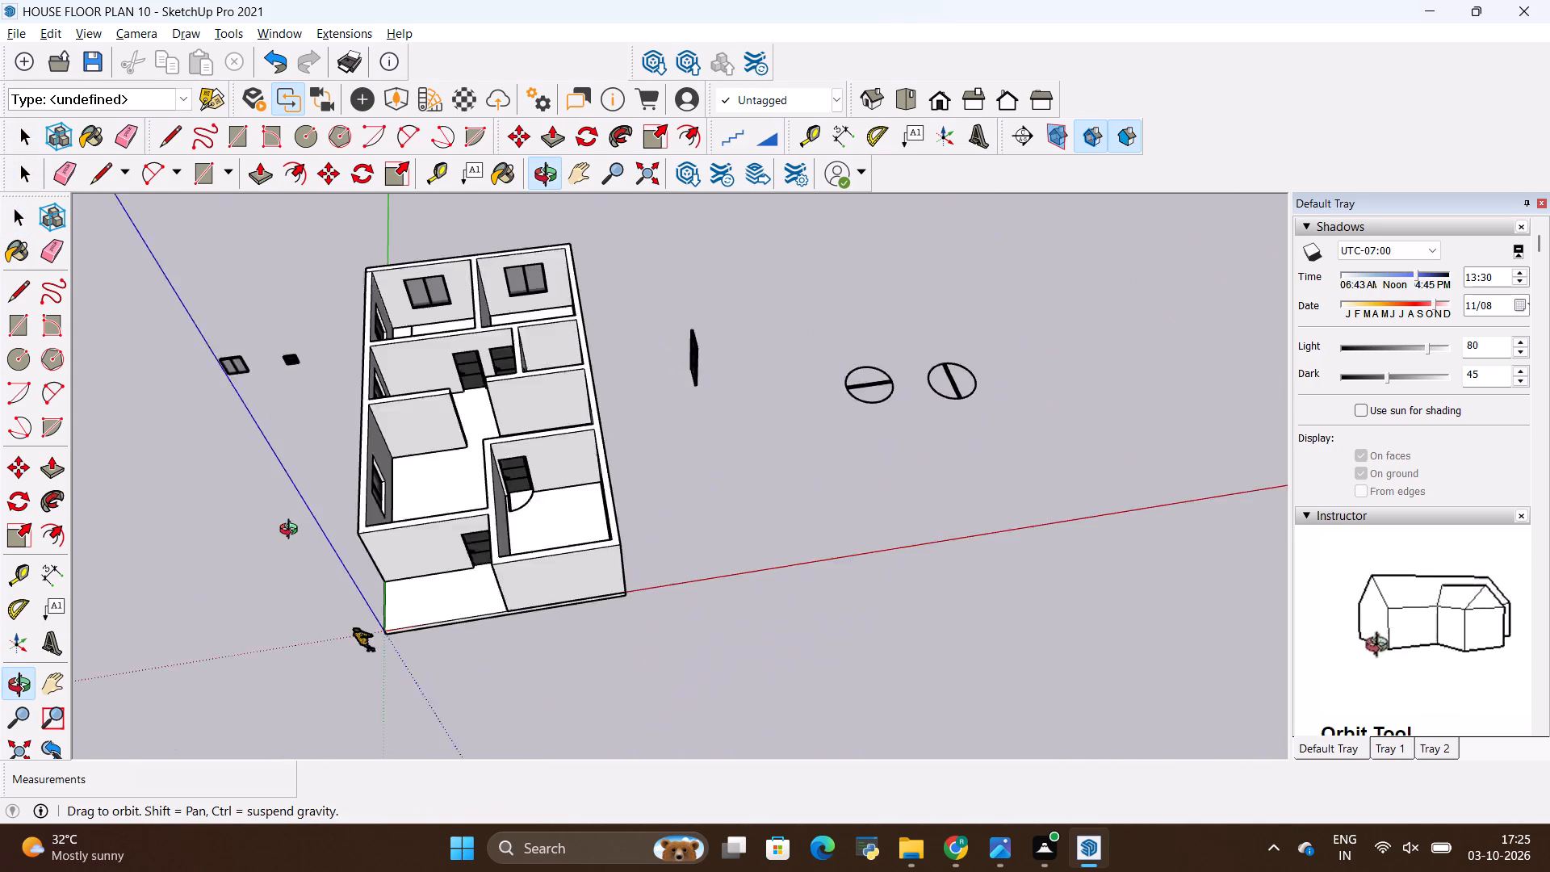
middle_drag(292, 531, 255, 518)
scroll(525, 461, down, 3)
middle_drag(412, 425, 914, 462)
Draw a rectangle about 3' by 2' 6" over the landing at the head of the longer stair flight.
scroll(614, 617, up, 18)
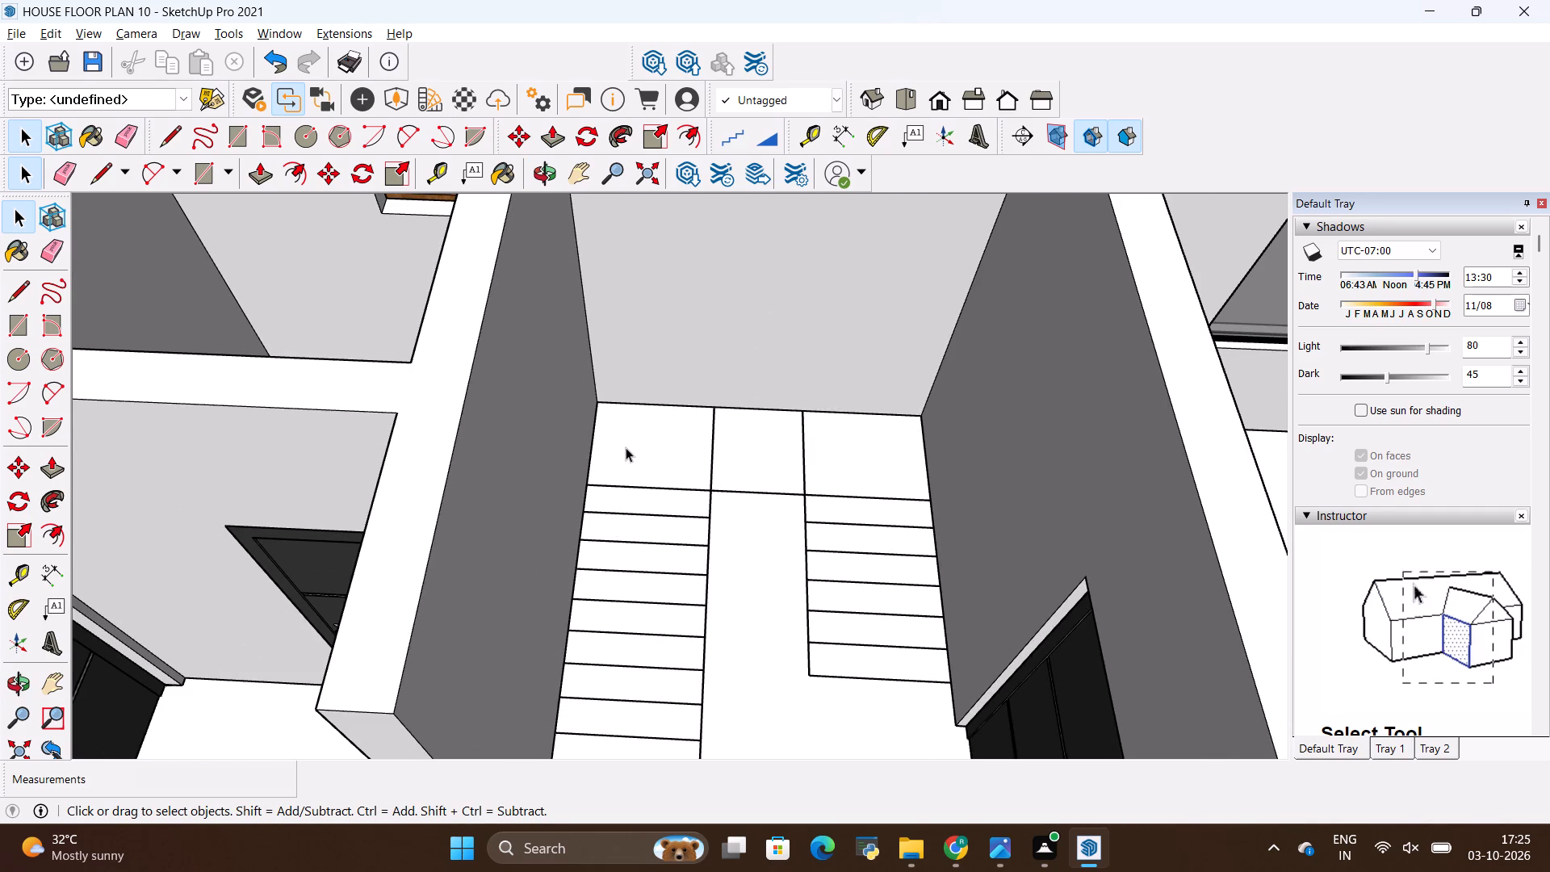
click(626, 447)
click(630, 473)
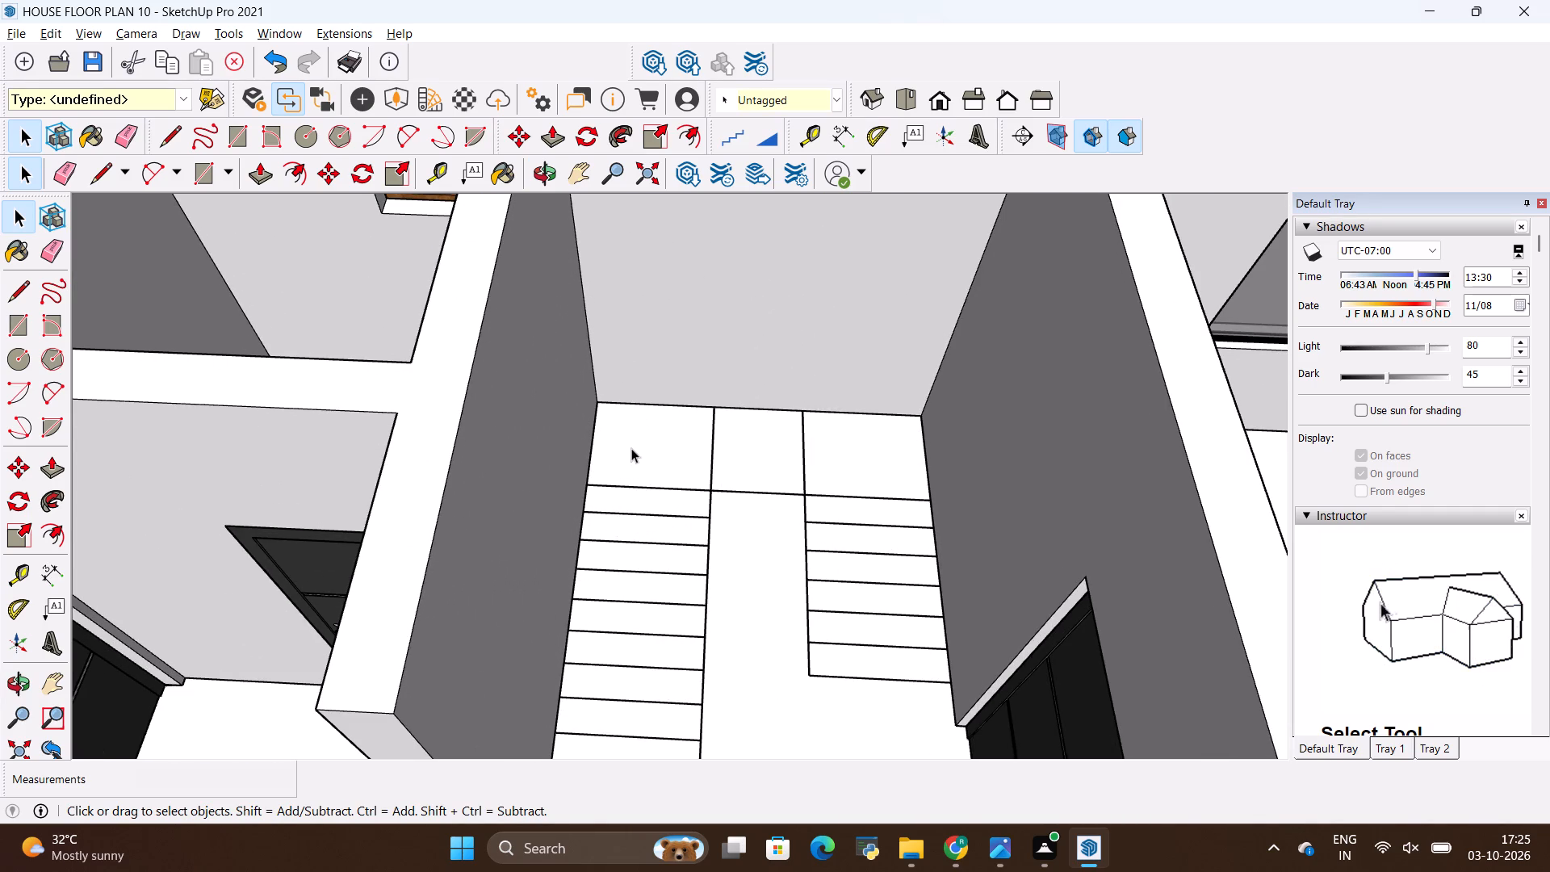
key(r)
click(602, 399)
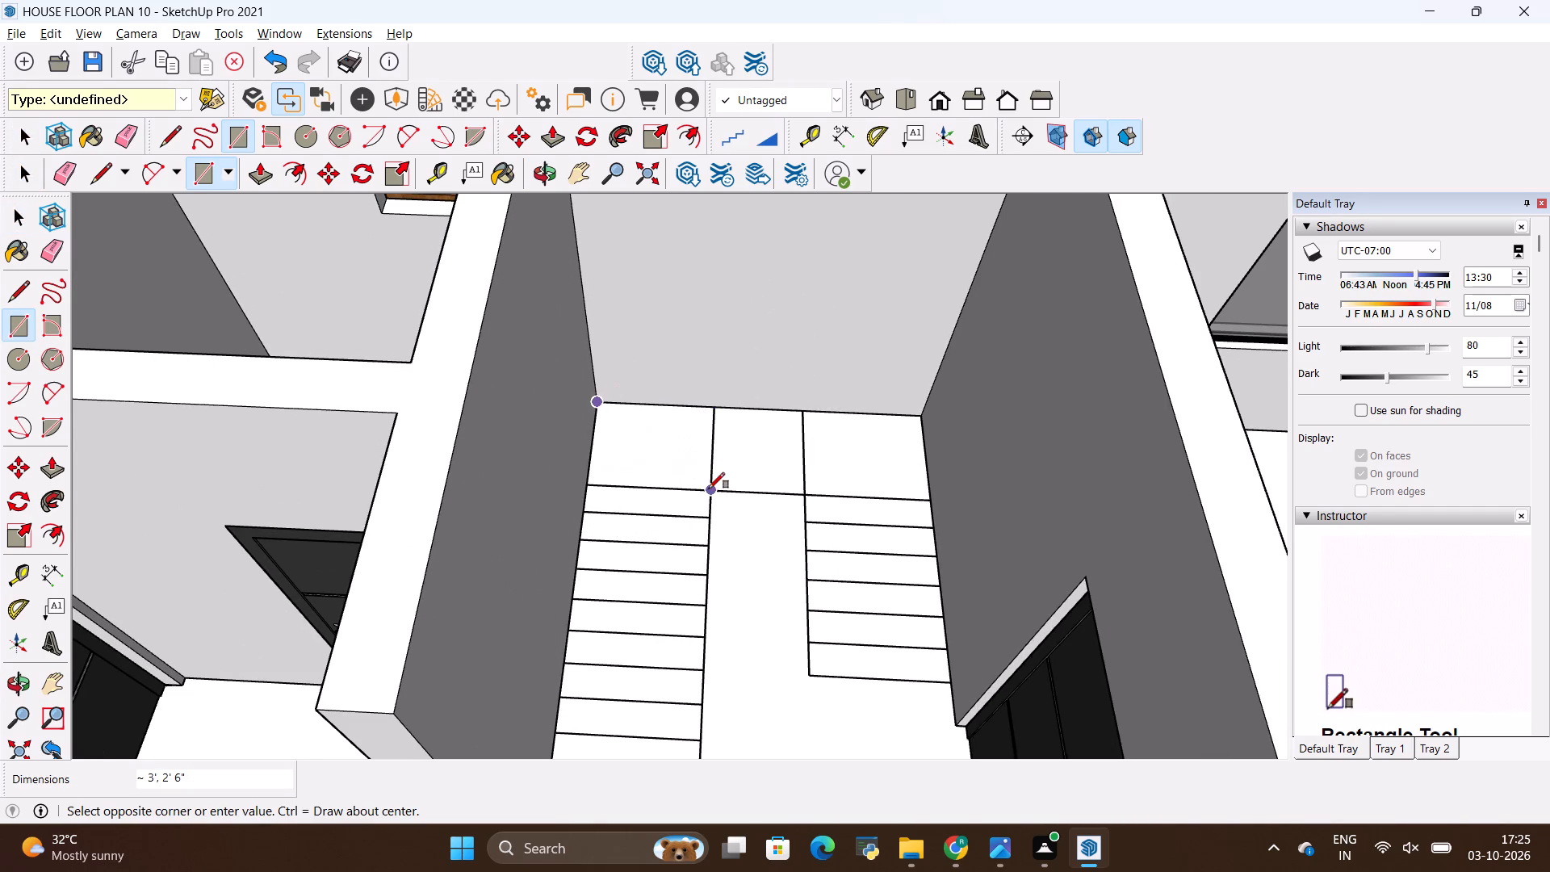
click(709, 488)
Draw 9" by about 3' rectangles over the first four treads of the longer flight, starting beside the landing.
click(585, 488)
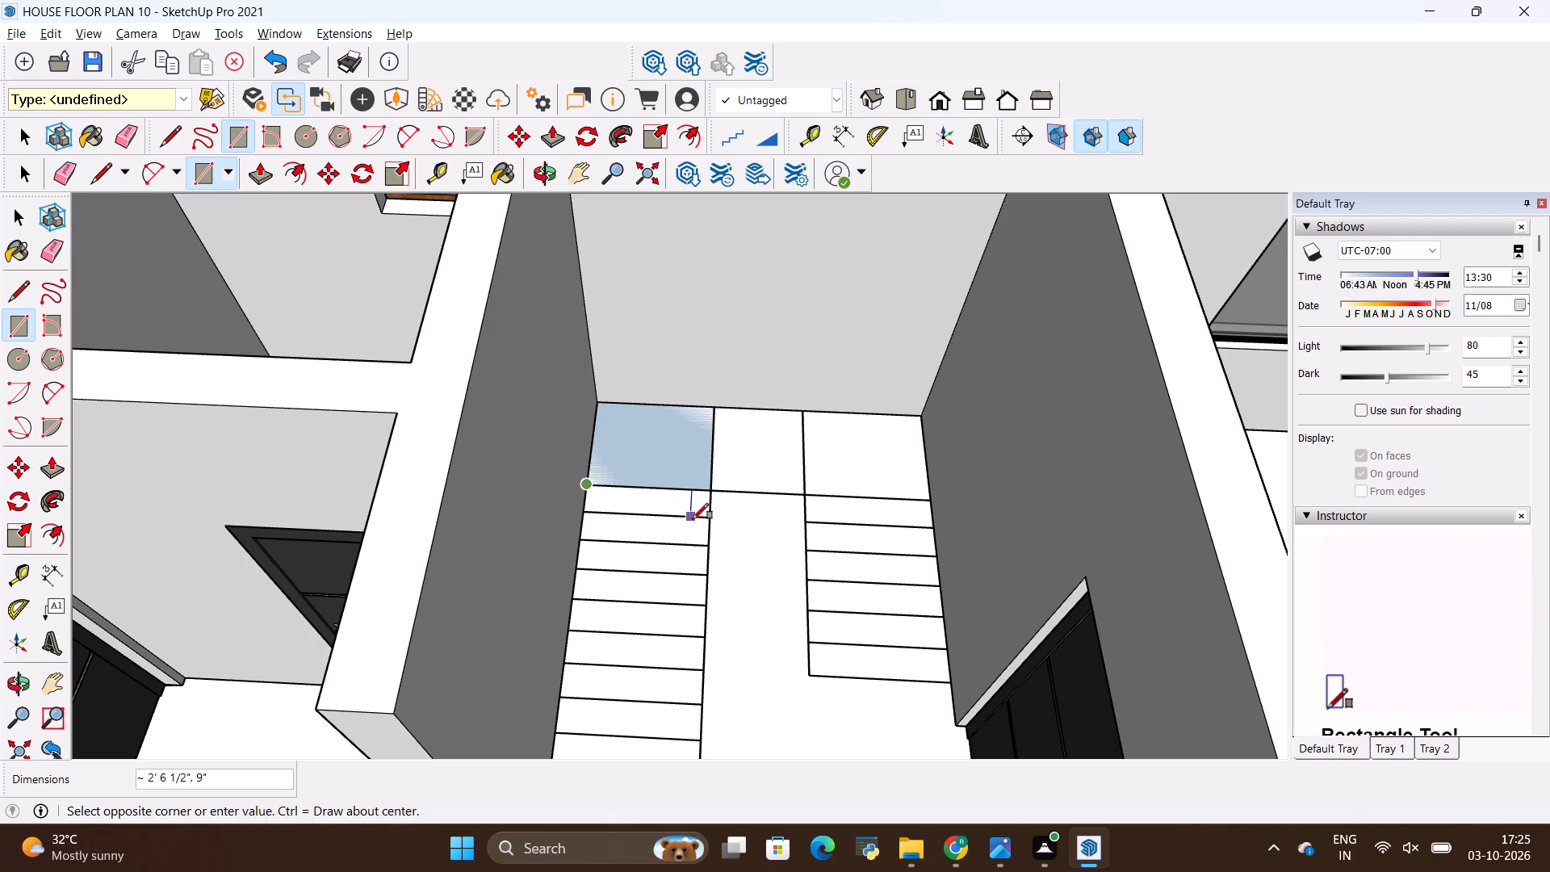
click(710, 521)
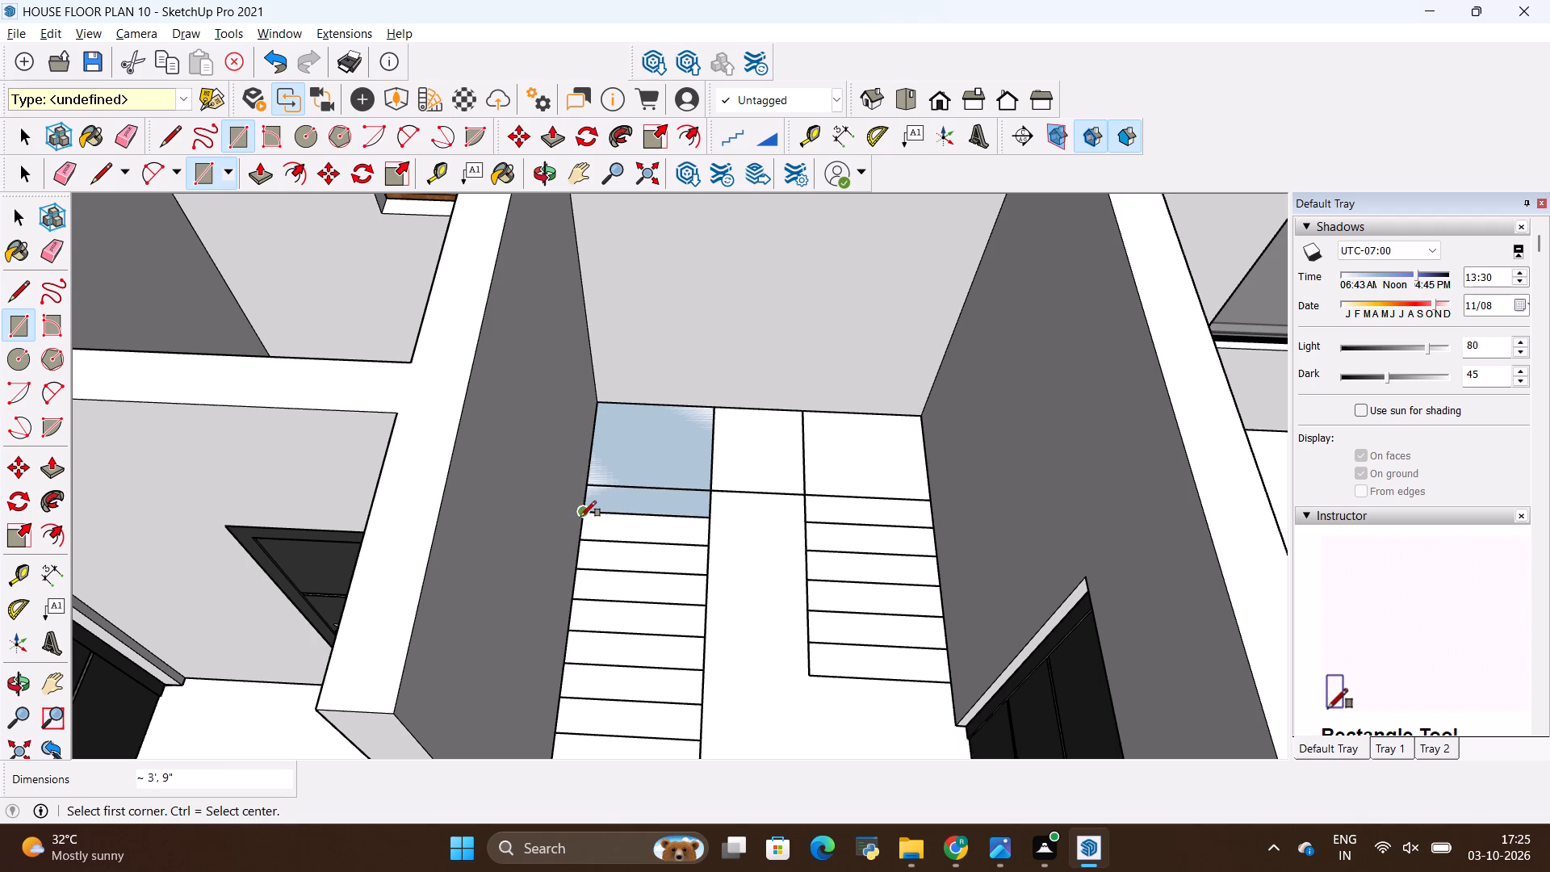
click(580, 517)
click(709, 550)
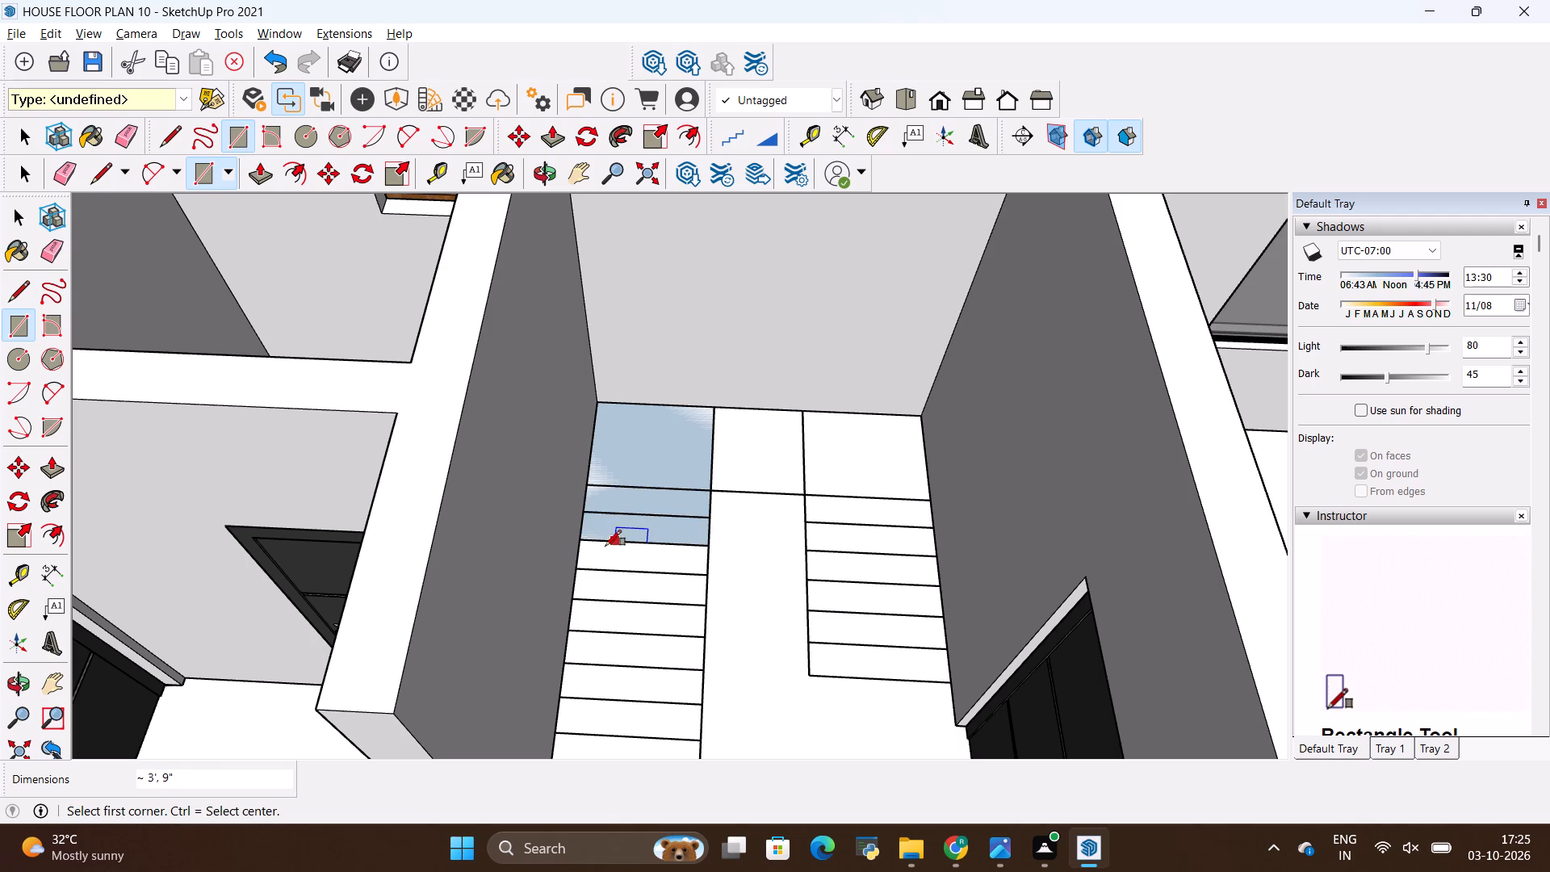
click(574, 548)
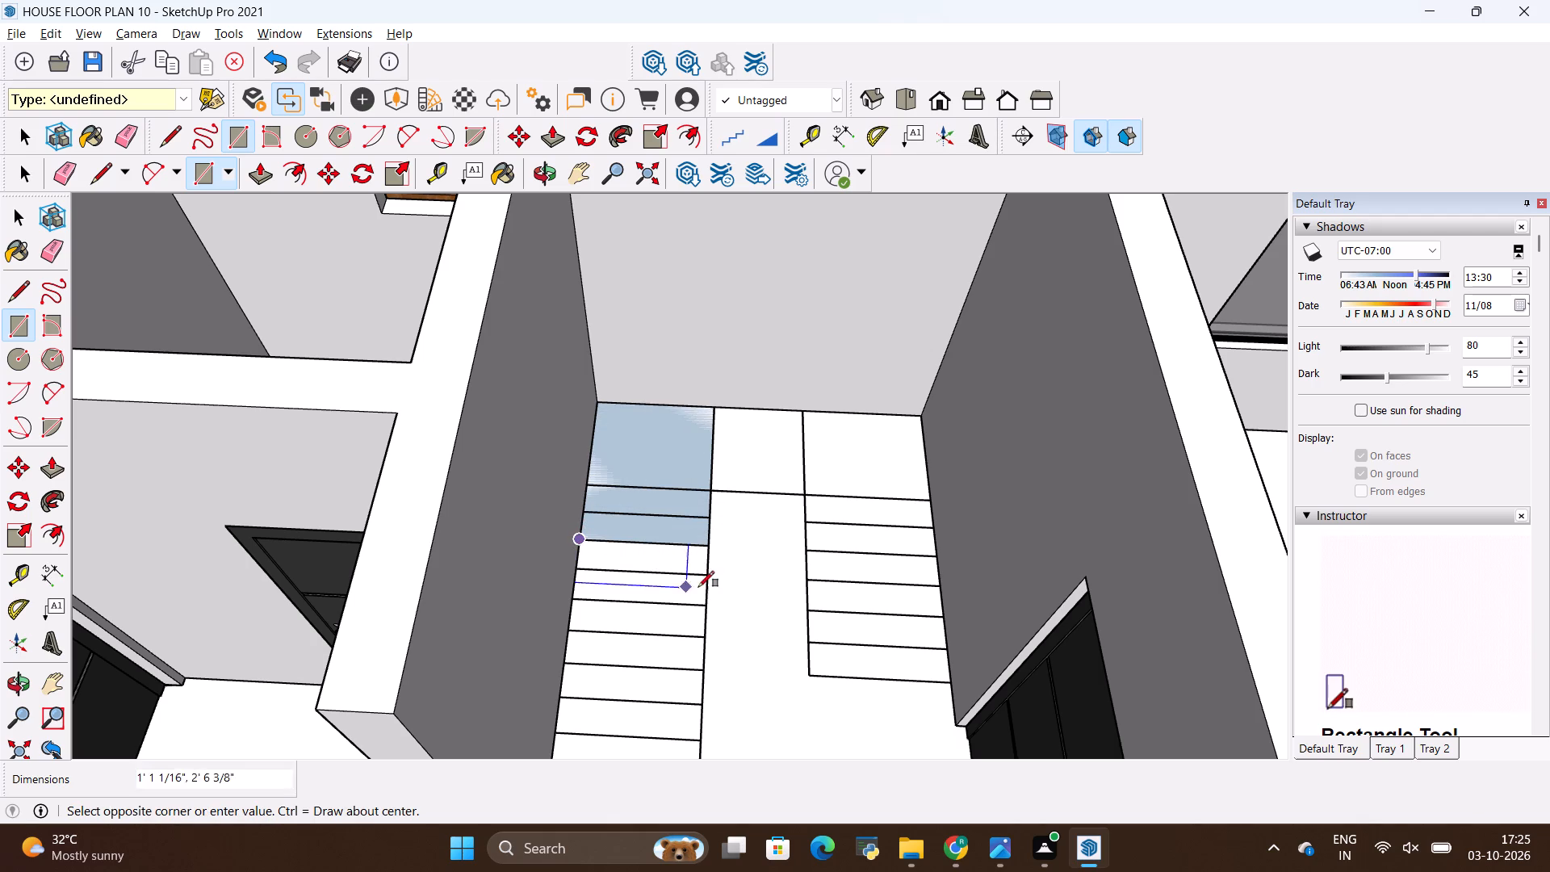
click(706, 574)
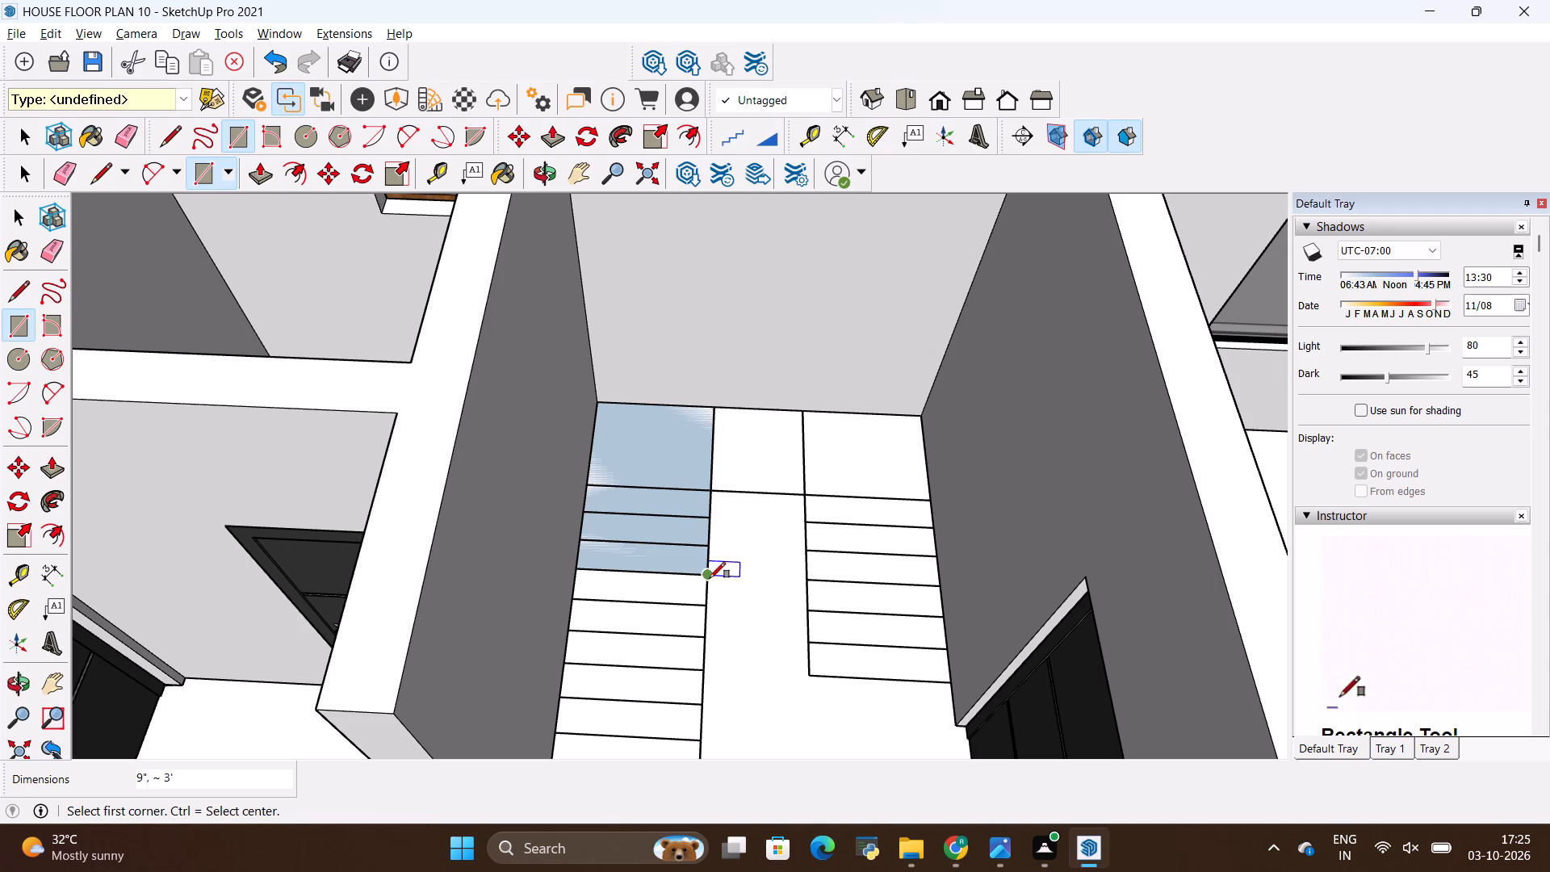
click(706, 581)
click(571, 601)
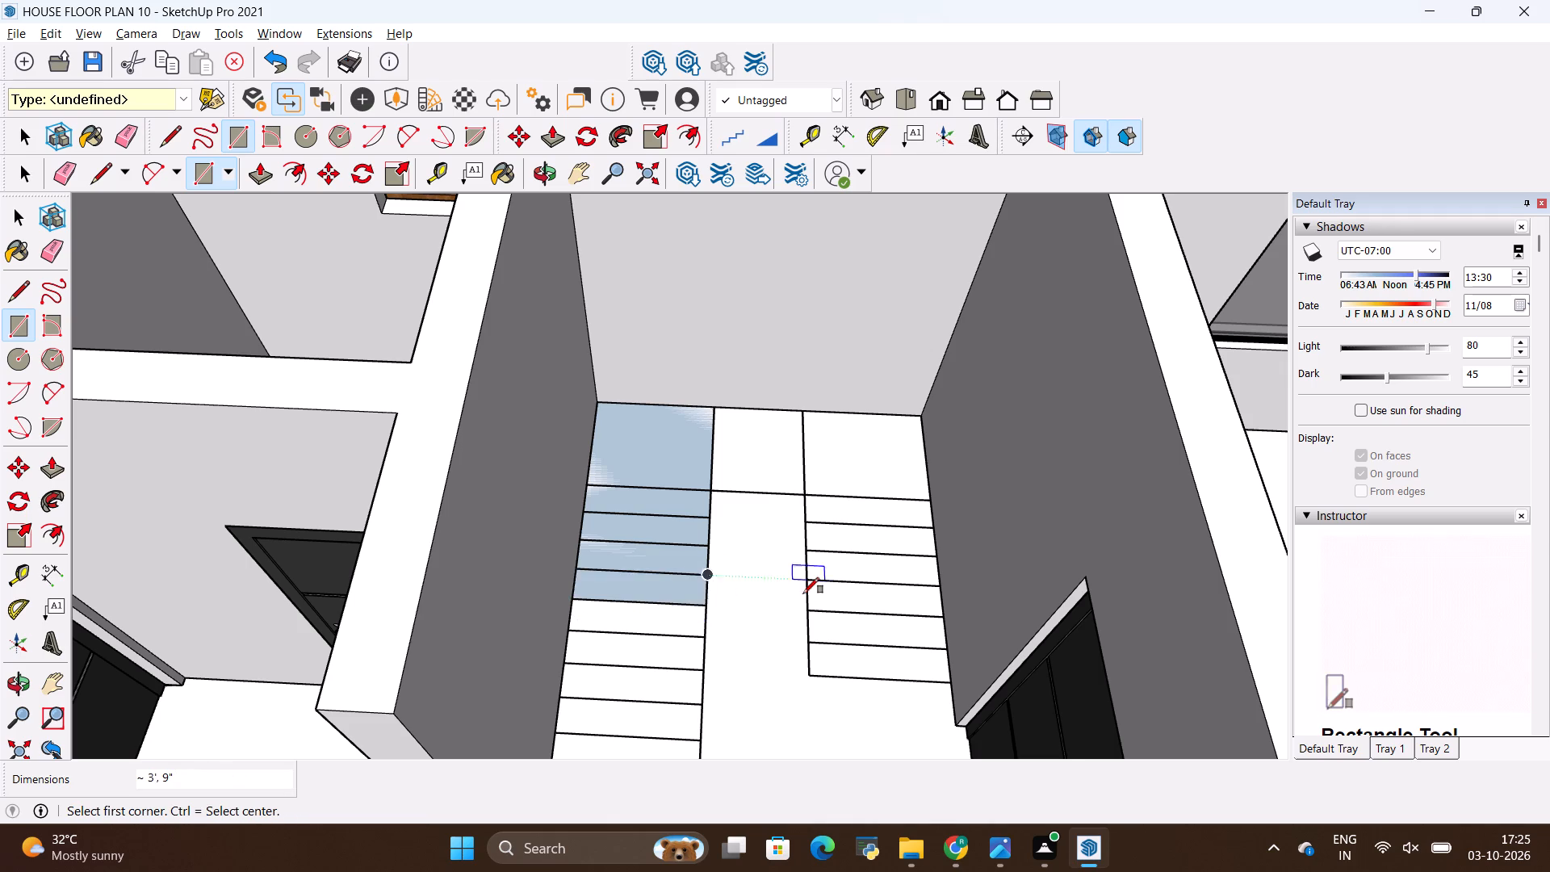
Draw about 9" by 3' rectangles over the following five treads of the longer flight, tracing the plan lines.
scroll(804, 593, up, 10)
scroll(664, 551, down, 12)
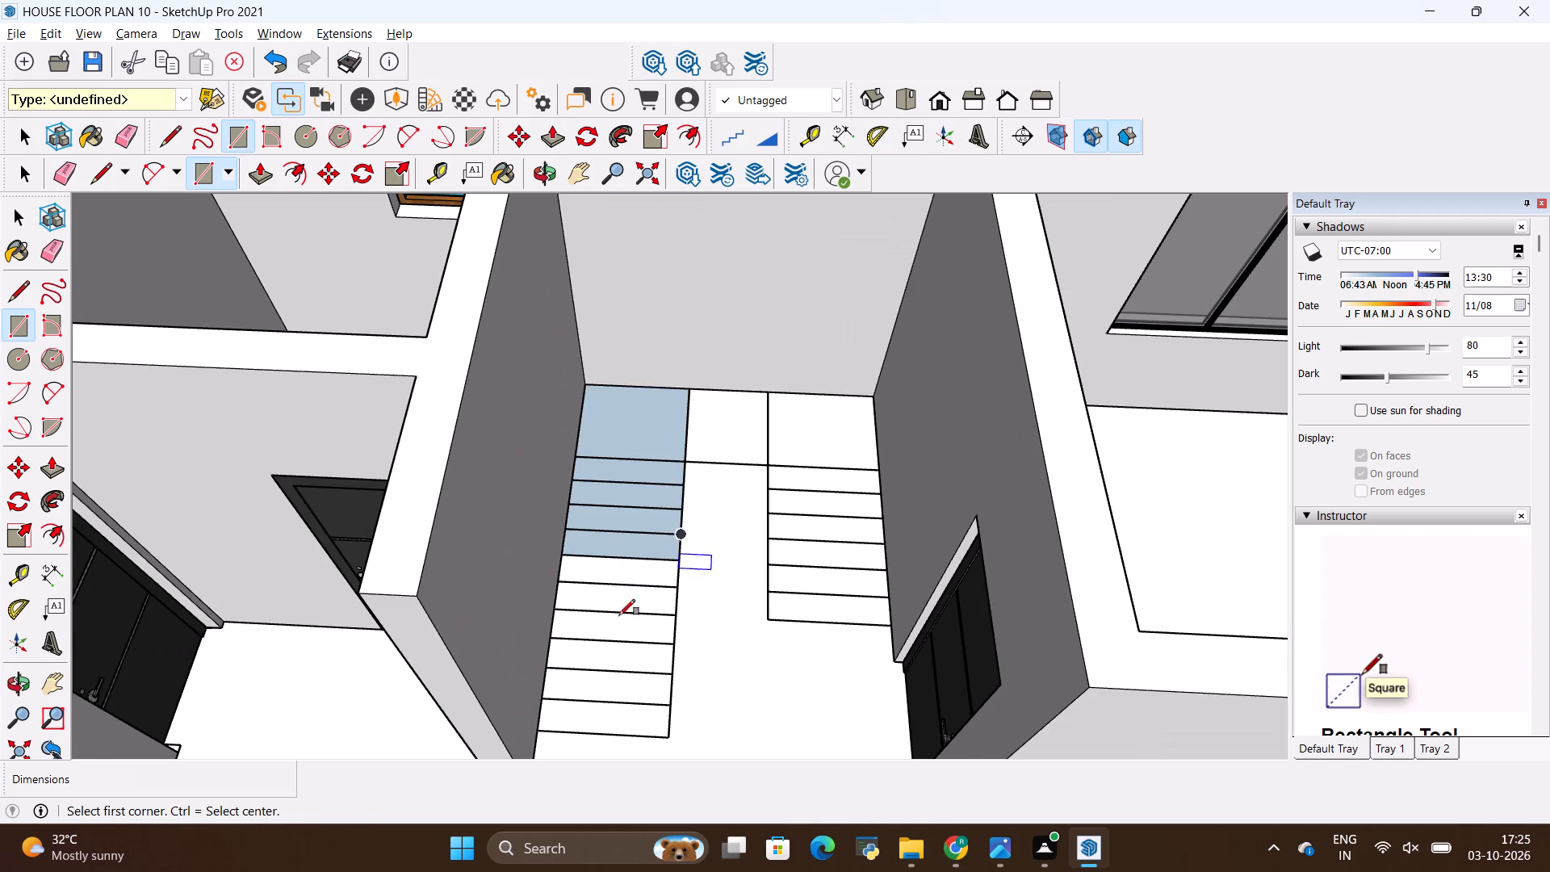
click(556, 582)
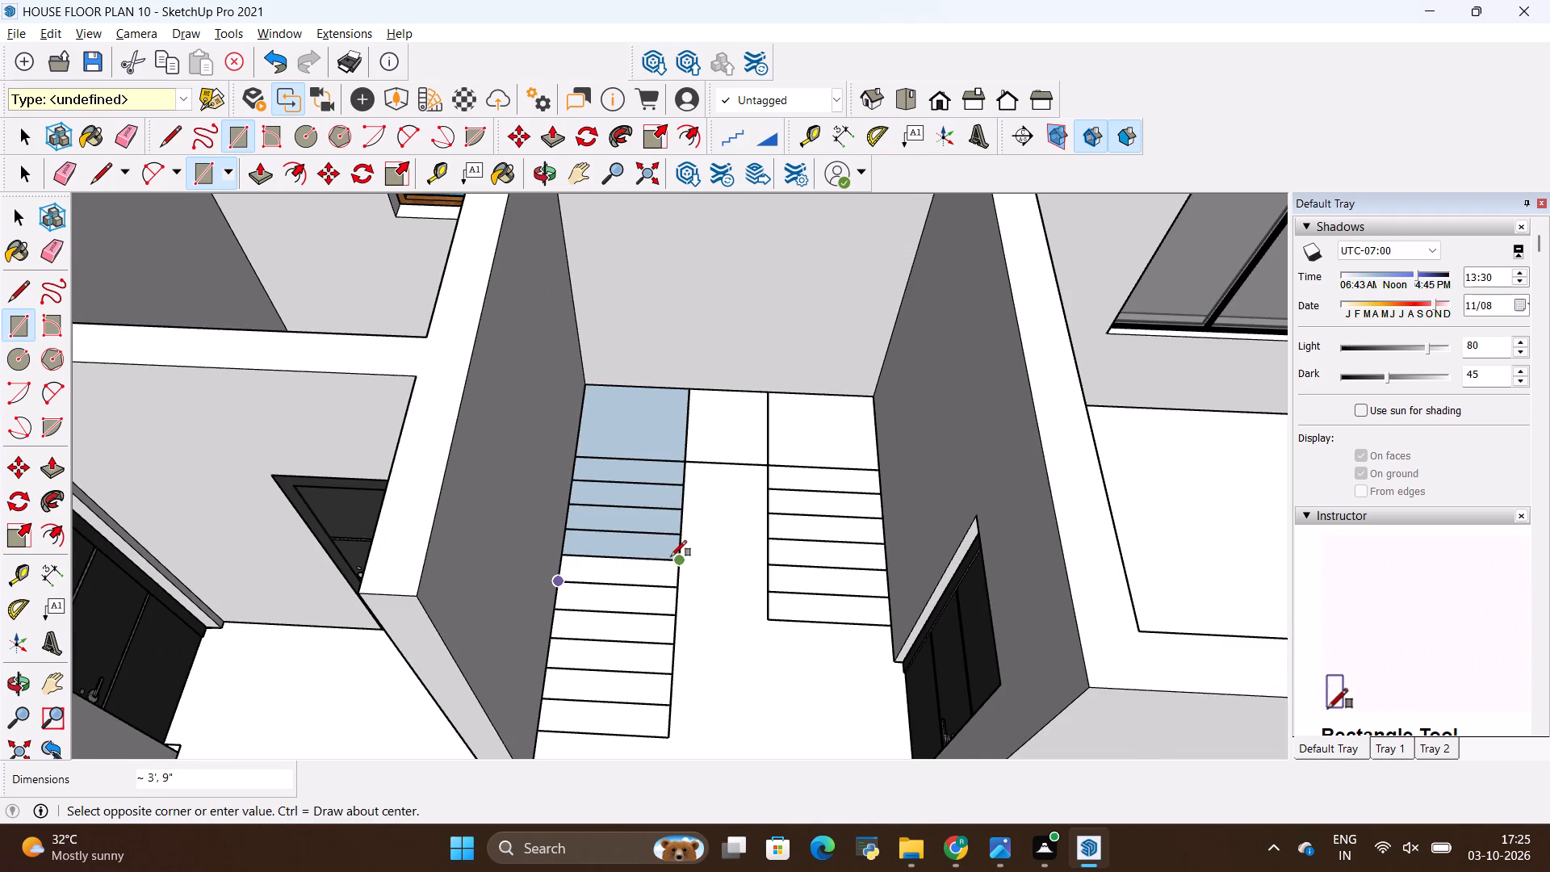
click(671, 556)
click(677, 582)
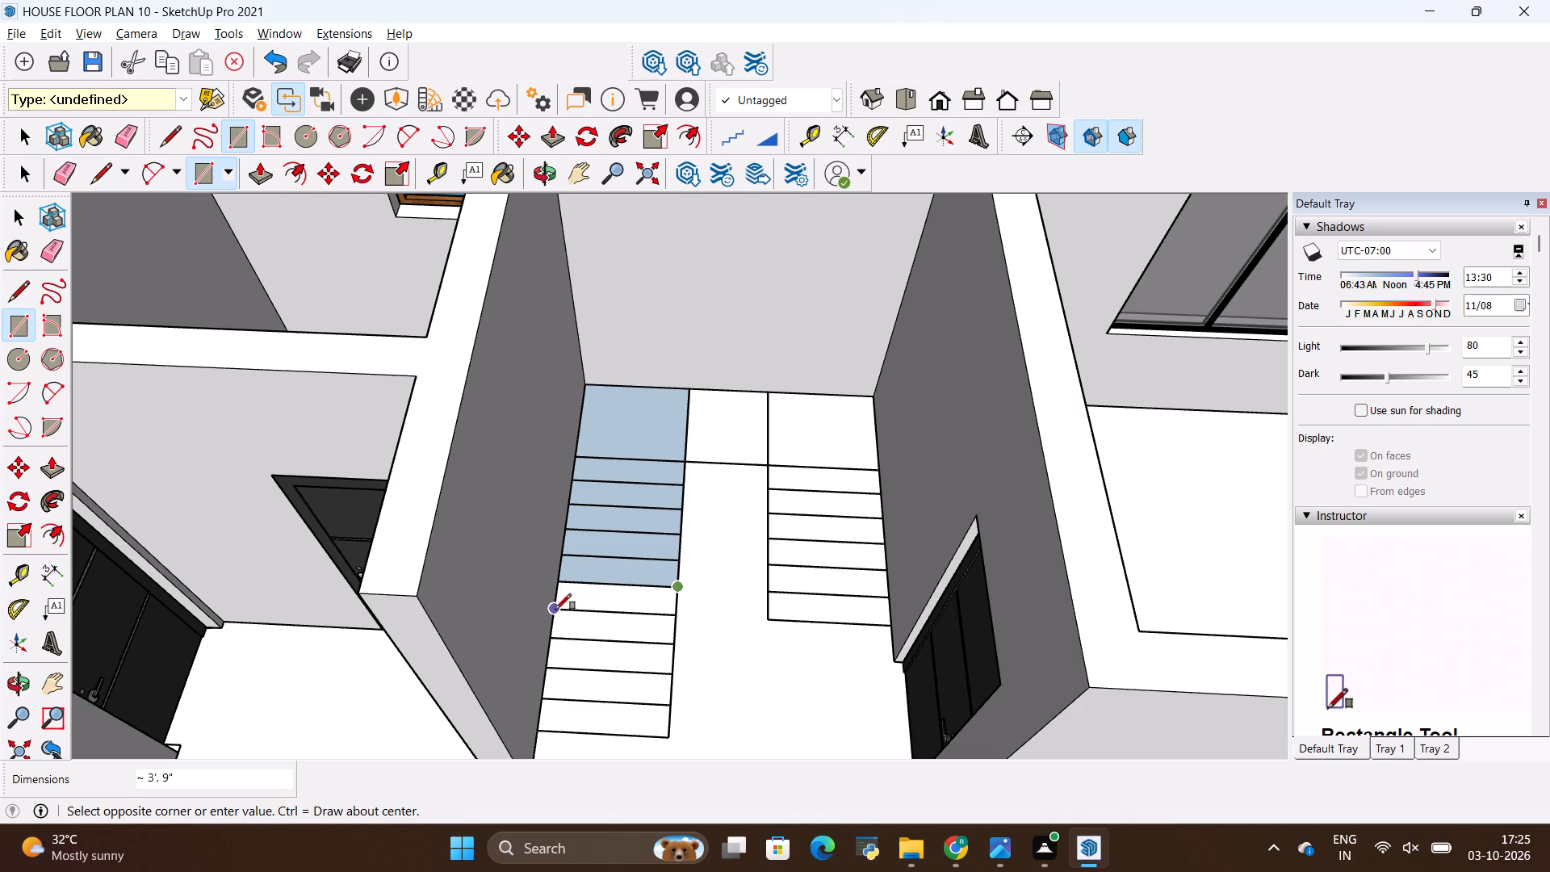
click(551, 610)
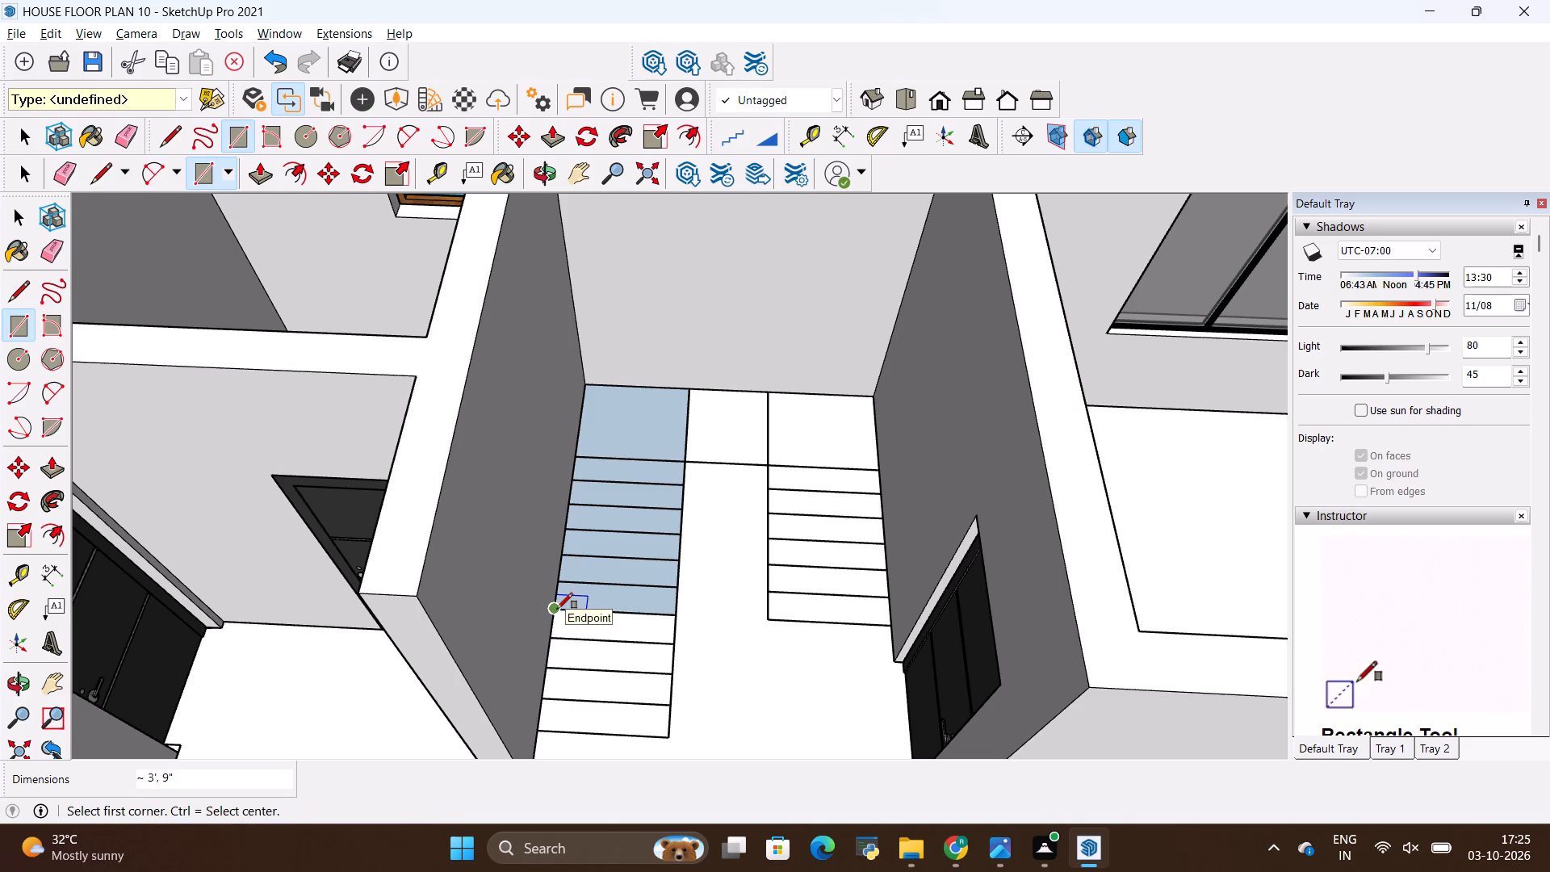
click(557, 609)
click(676, 649)
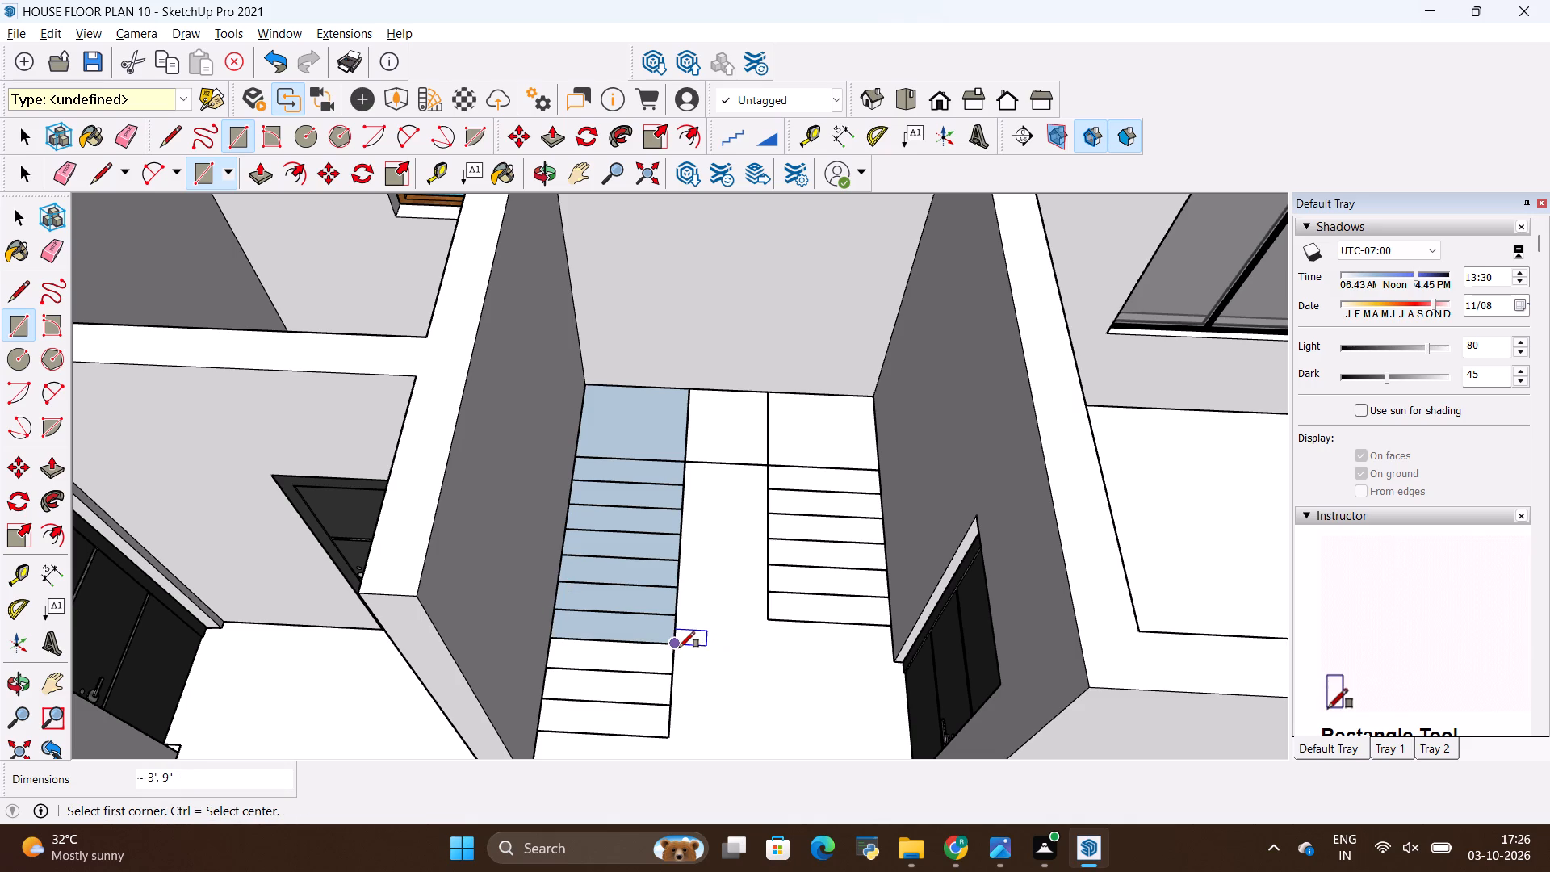
click(678, 648)
click(545, 672)
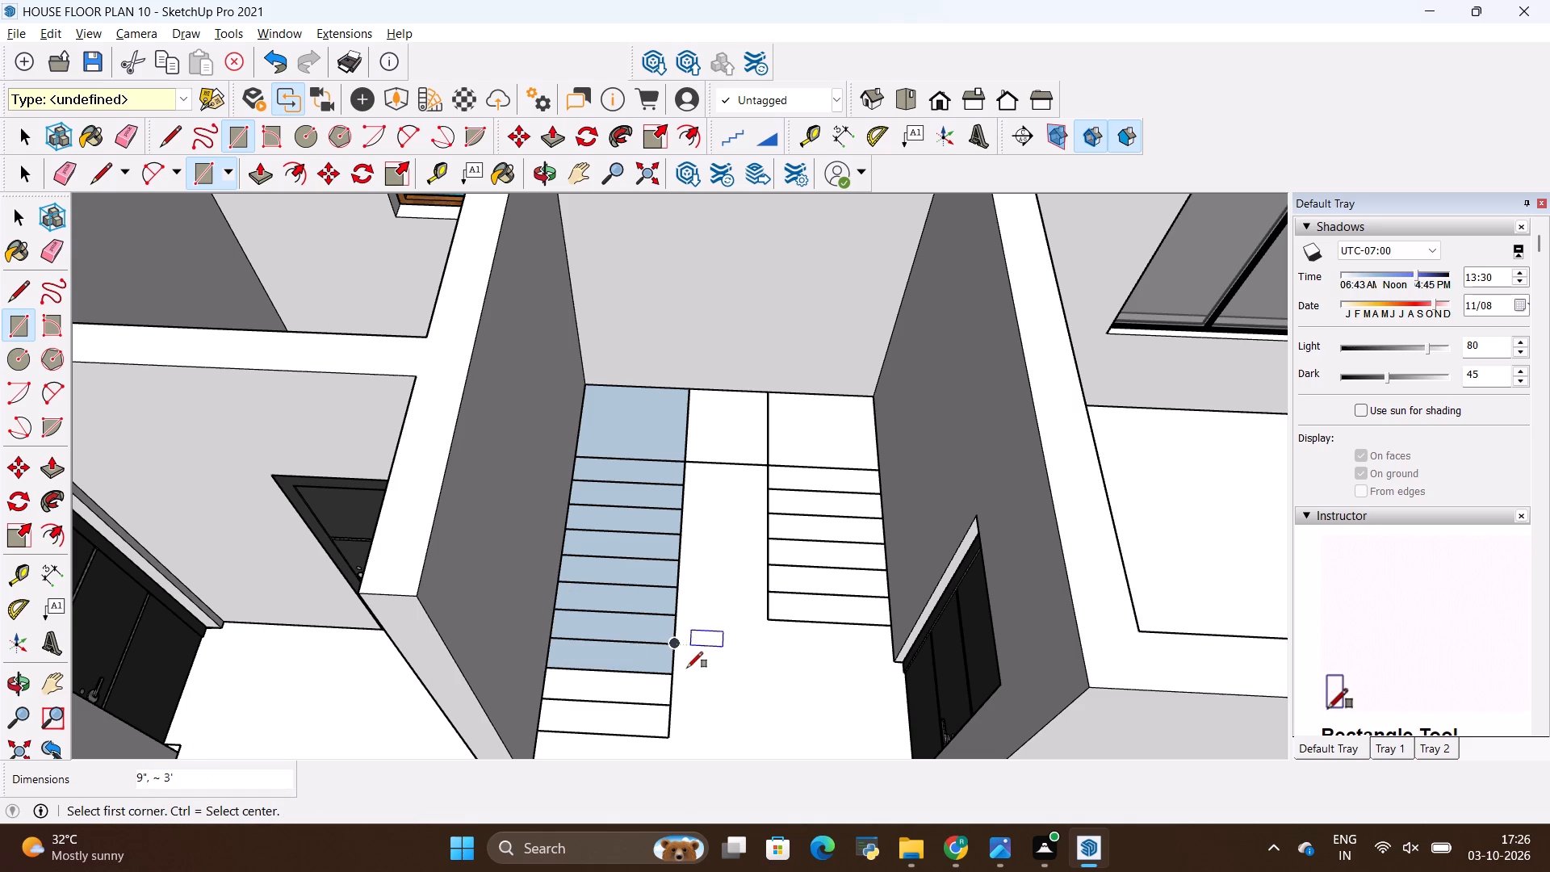
click(677, 672)
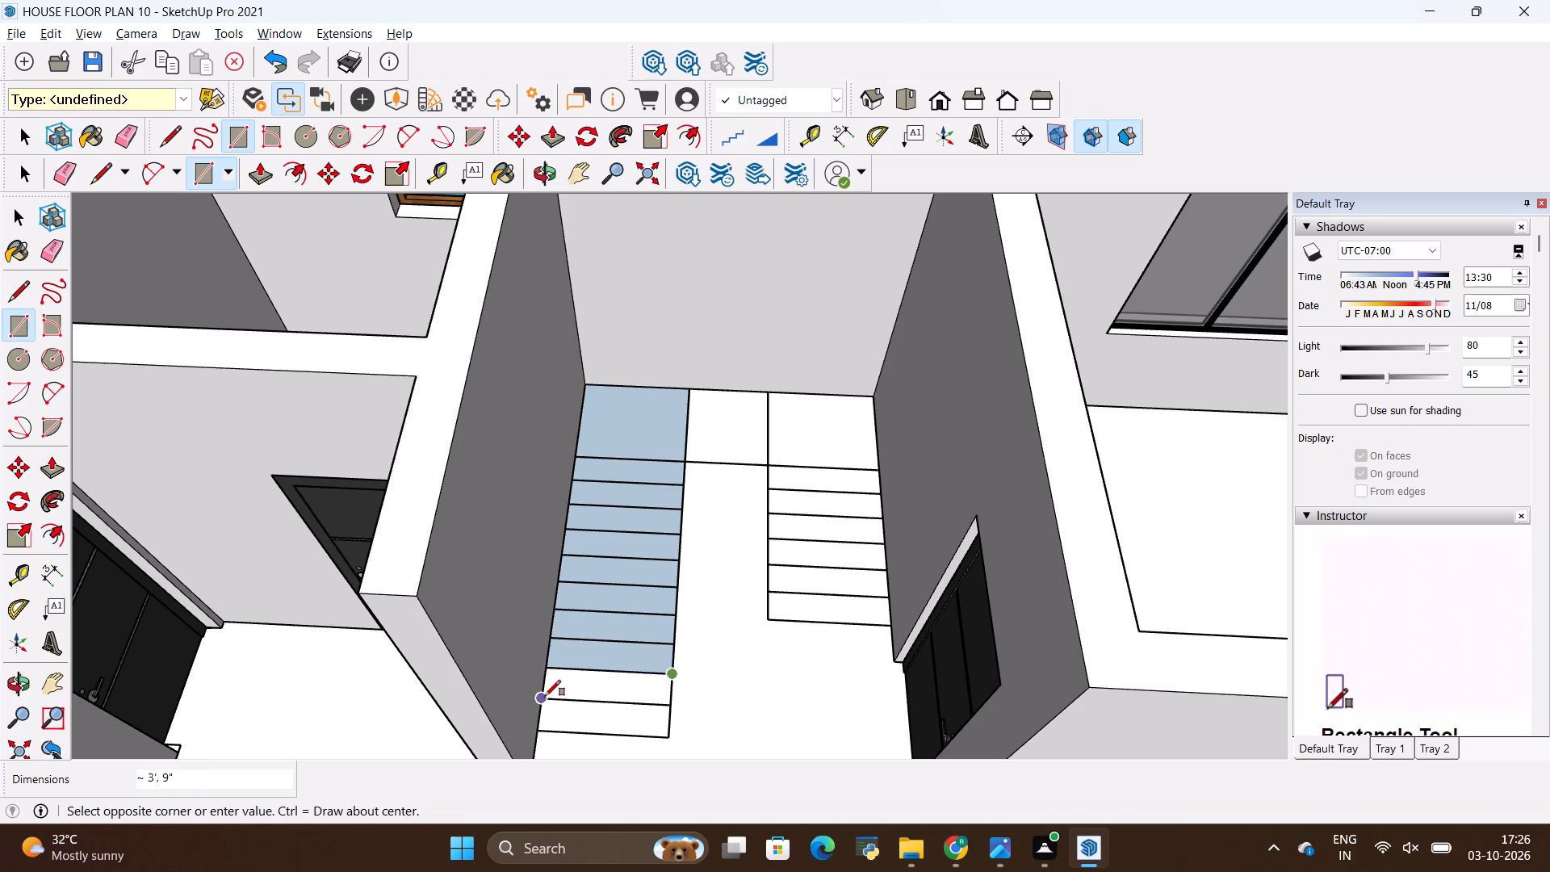
click(545, 696)
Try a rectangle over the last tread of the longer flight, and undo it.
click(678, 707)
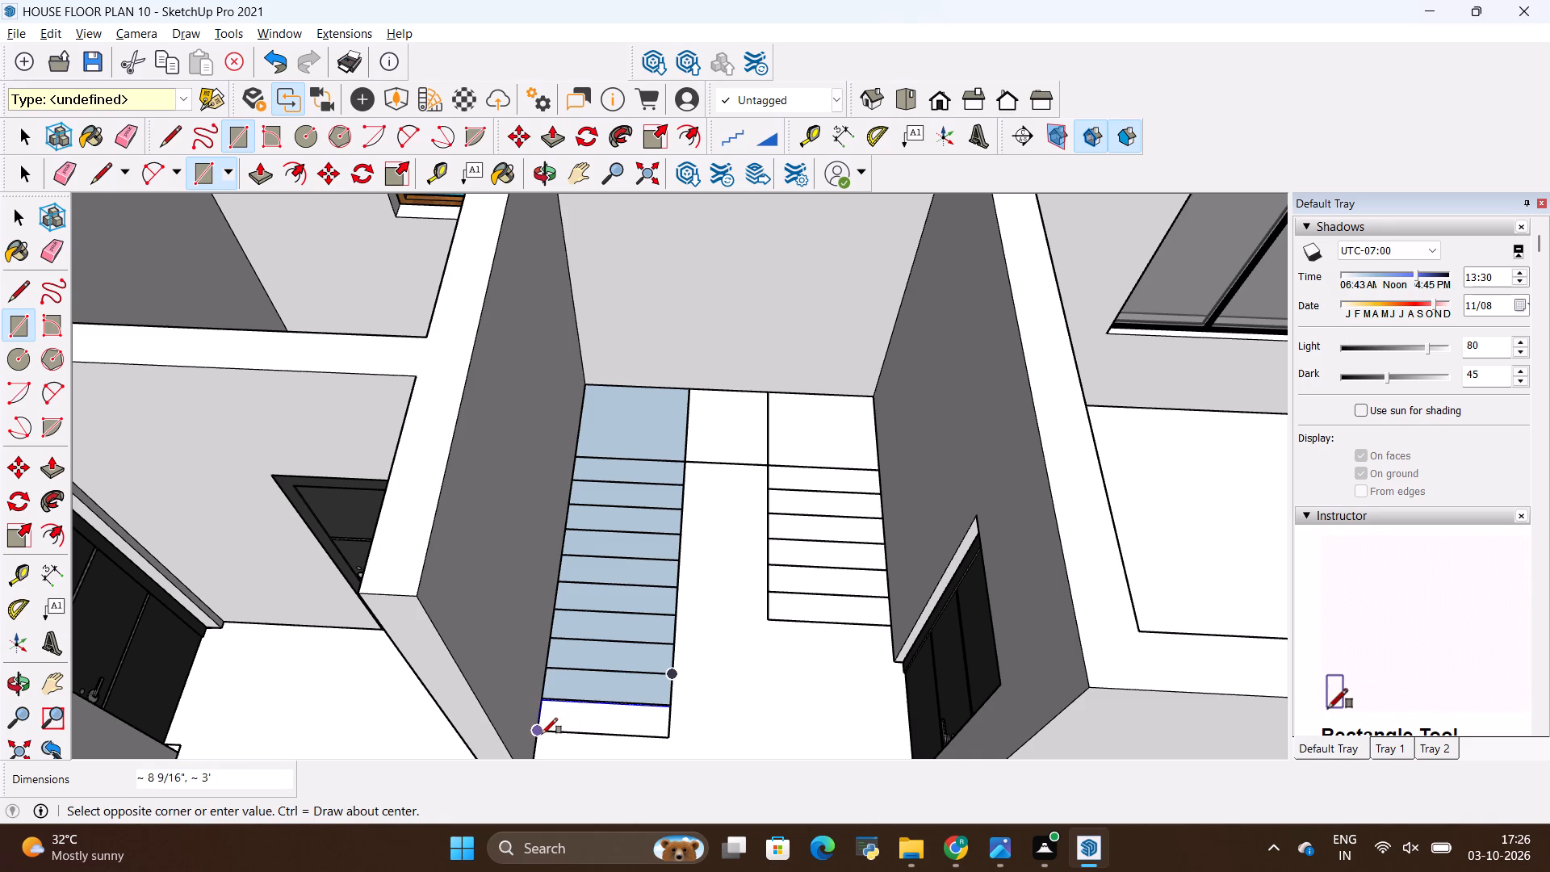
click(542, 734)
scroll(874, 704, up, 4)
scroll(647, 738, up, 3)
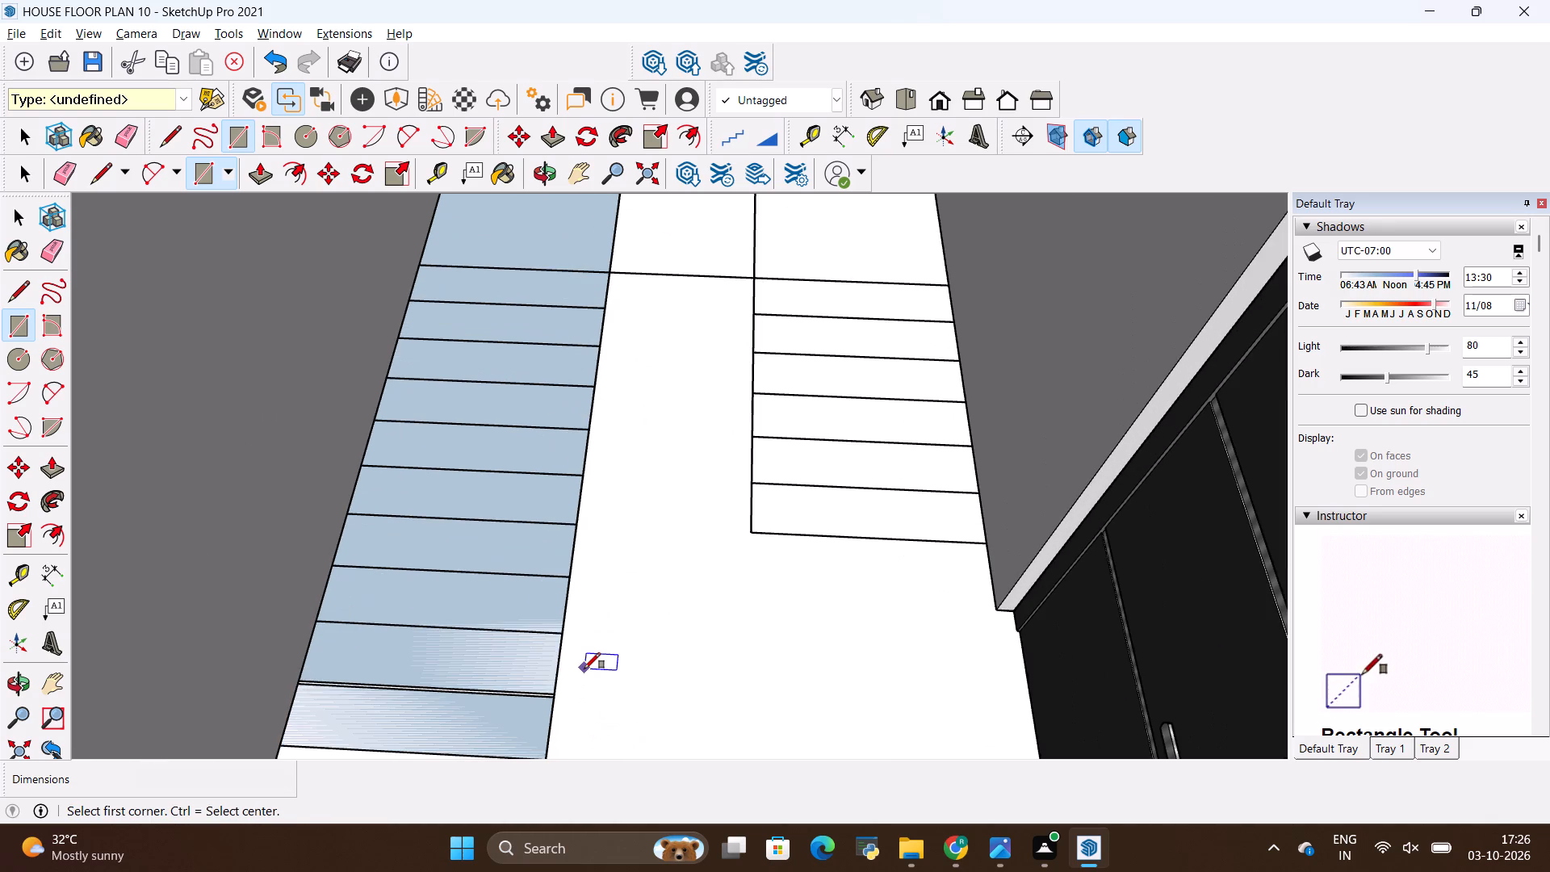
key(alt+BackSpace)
Draw a rectangle over the last tread of the longer flight, corner to corner on the plan lines.
scroll(584, 590, down, 3)
scroll(455, 808, up, 1)
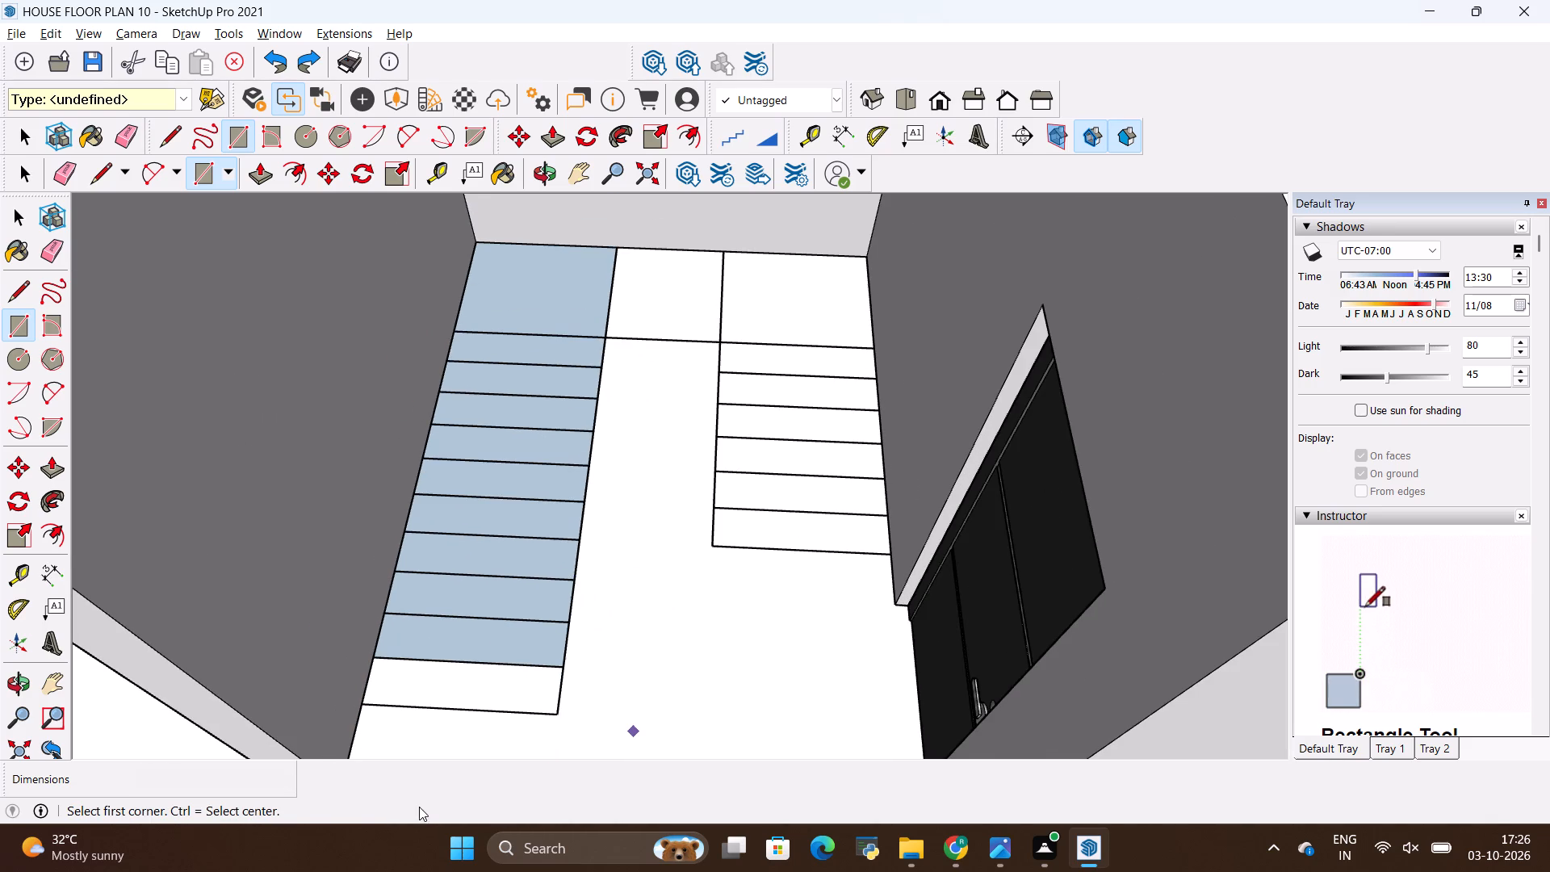
scroll(419, 807, up, 1)
scroll(445, 702, up, 6)
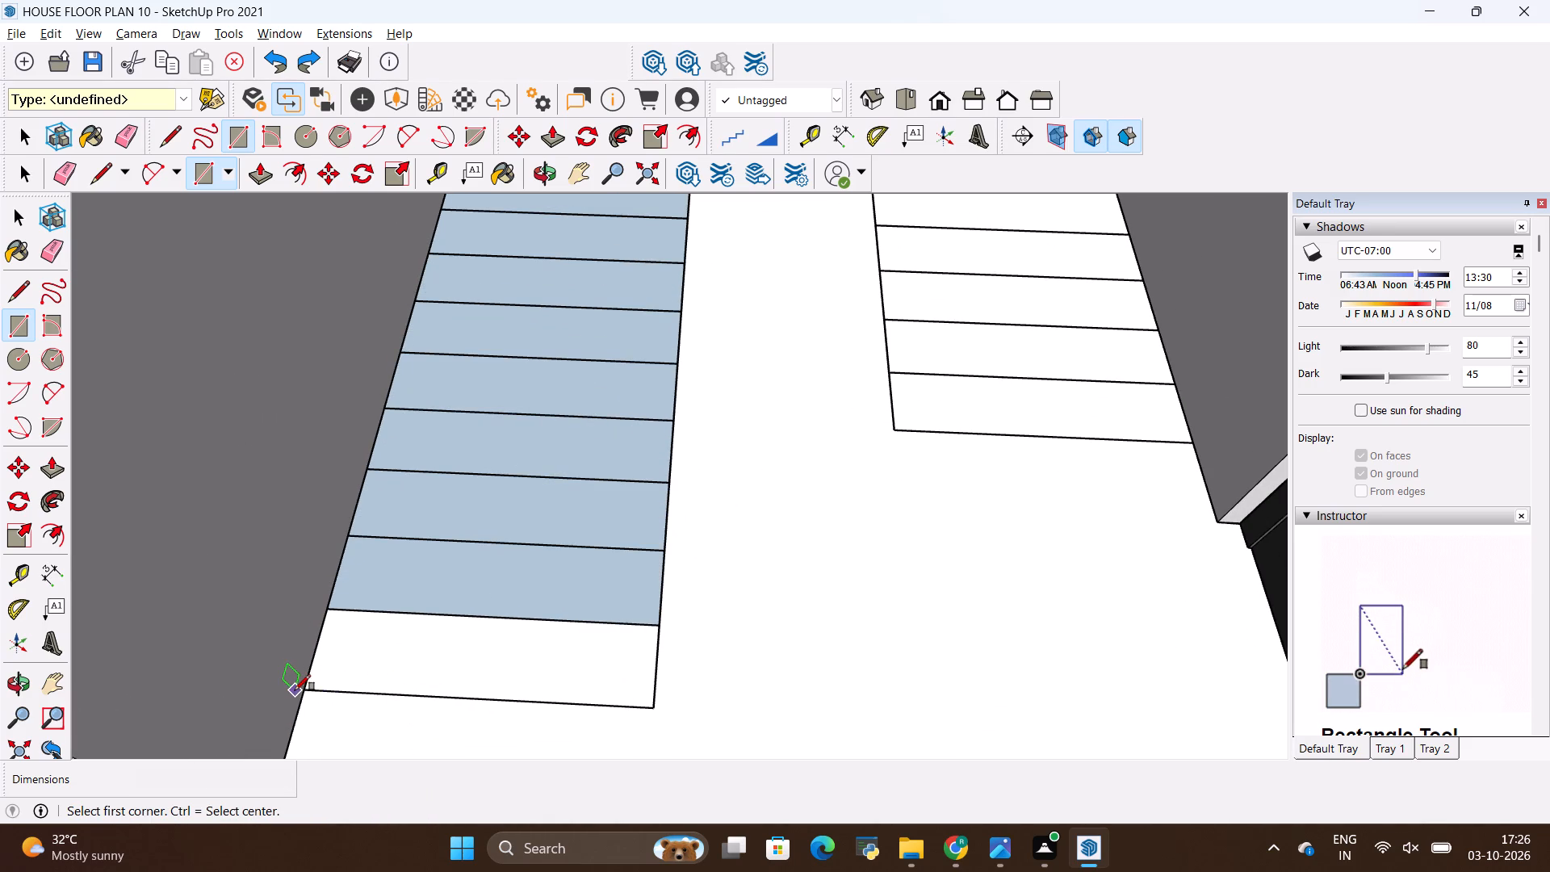
click(304, 690)
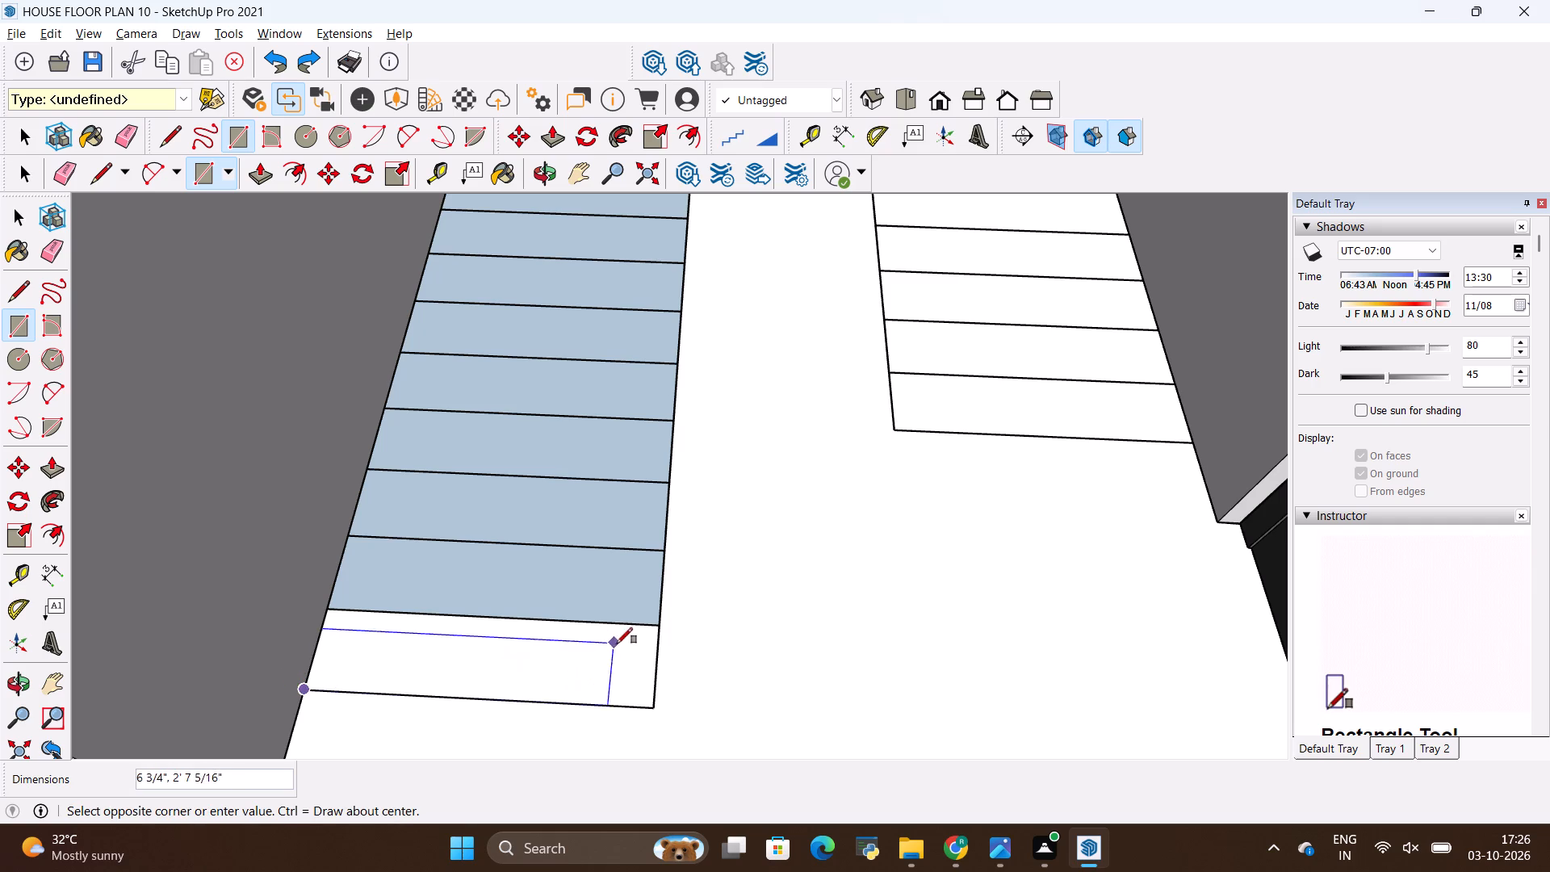
click(661, 630)
Draw rectangles over the remaining landing: the middle part 2' 6" by about 2' 3" and the far part 2' 6" by 3'.
scroll(652, 656, down, 9)
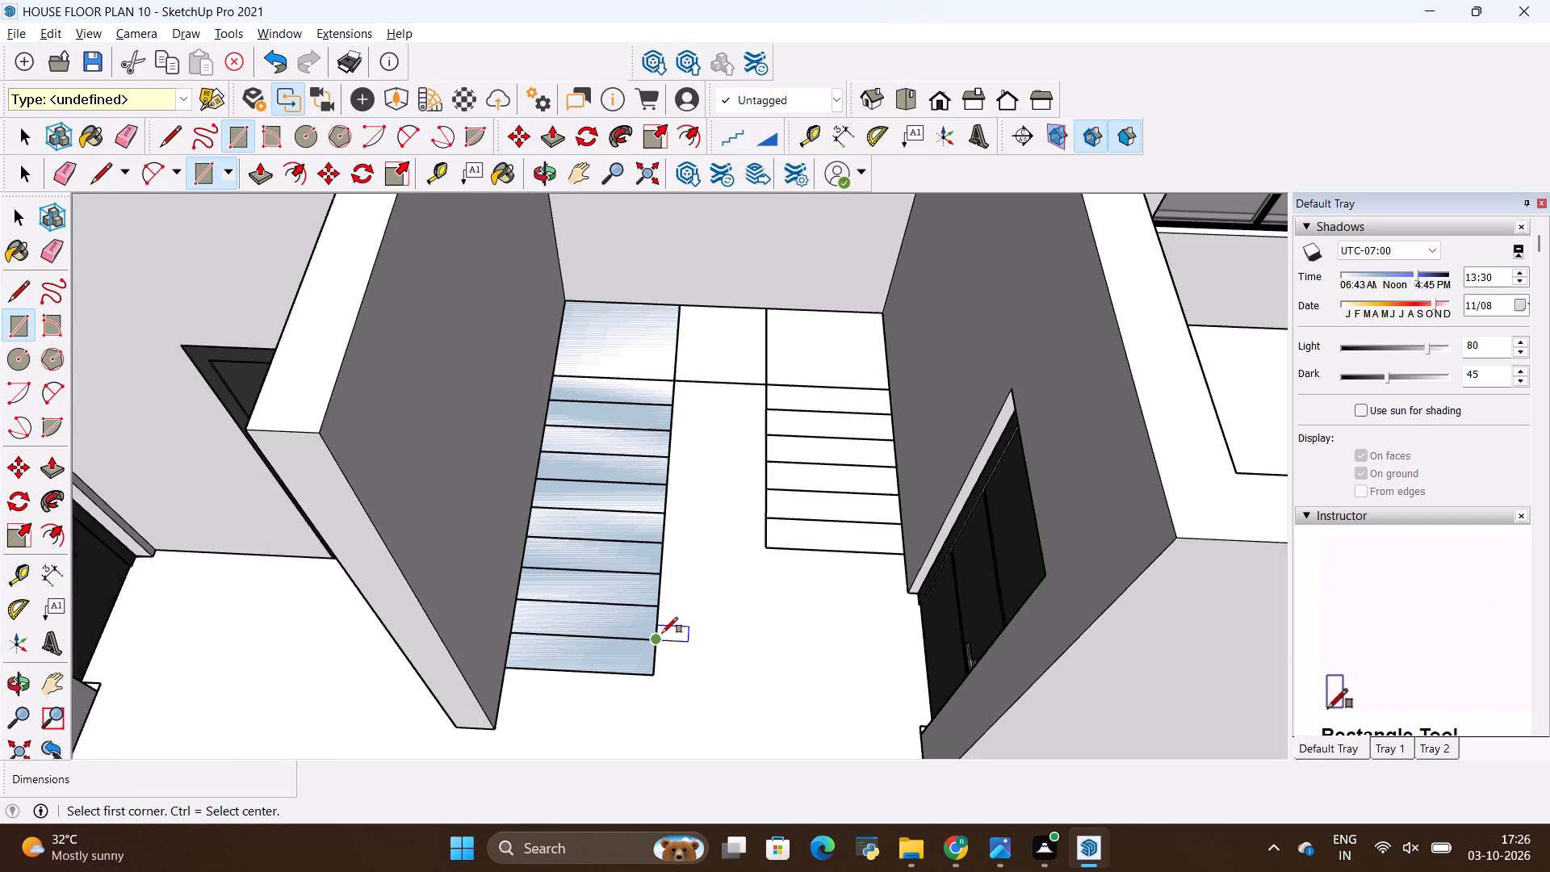
scroll(662, 633, down, 4)
scroll(712, 384, up, 7)
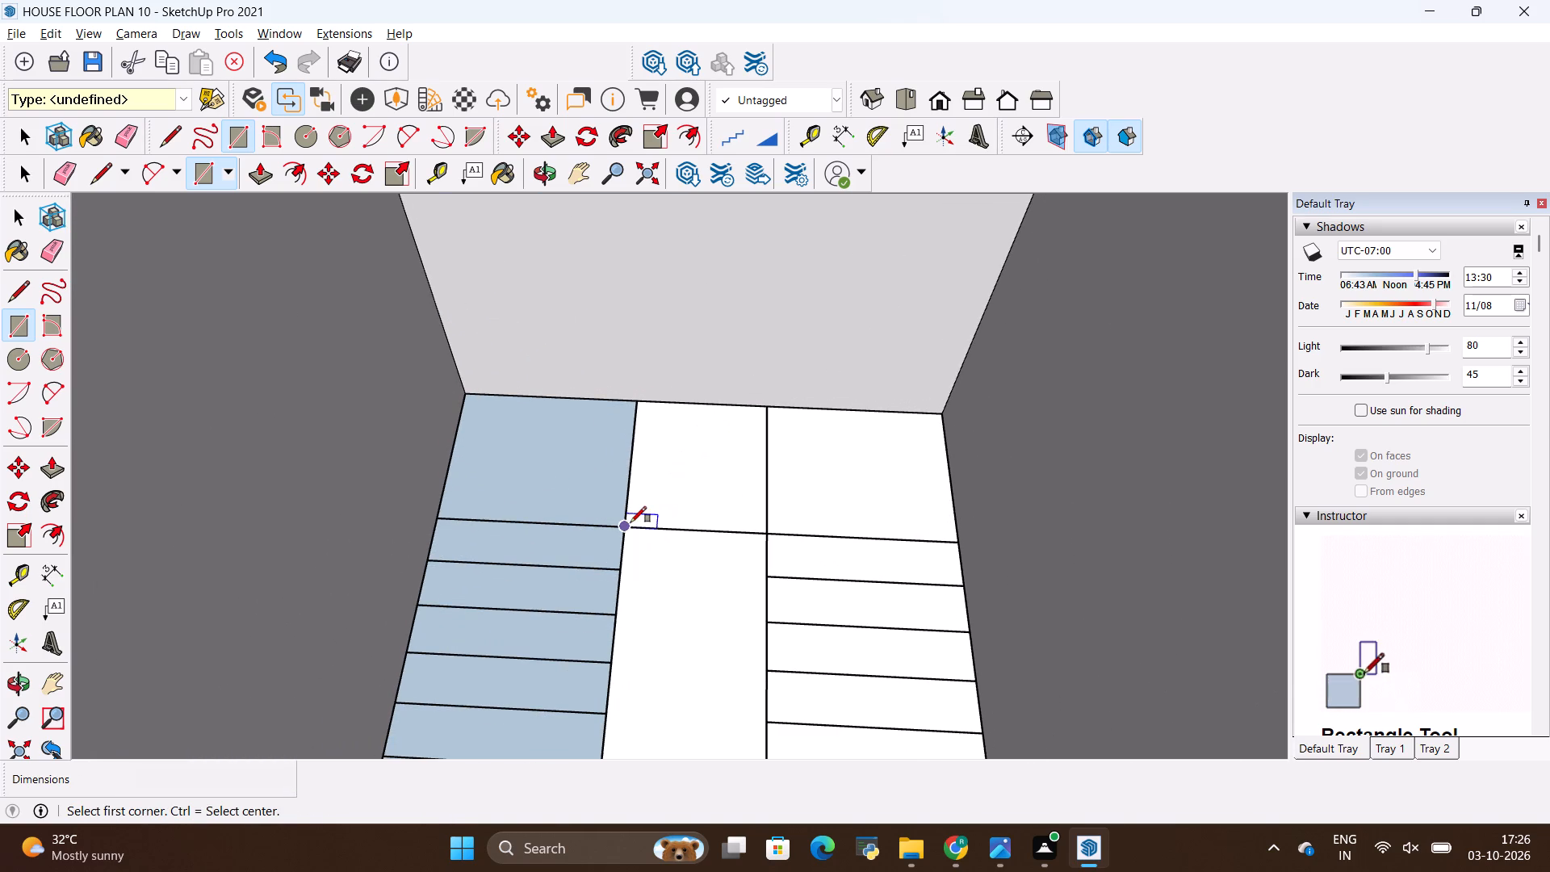
click(628, 522)
click(767, 409)
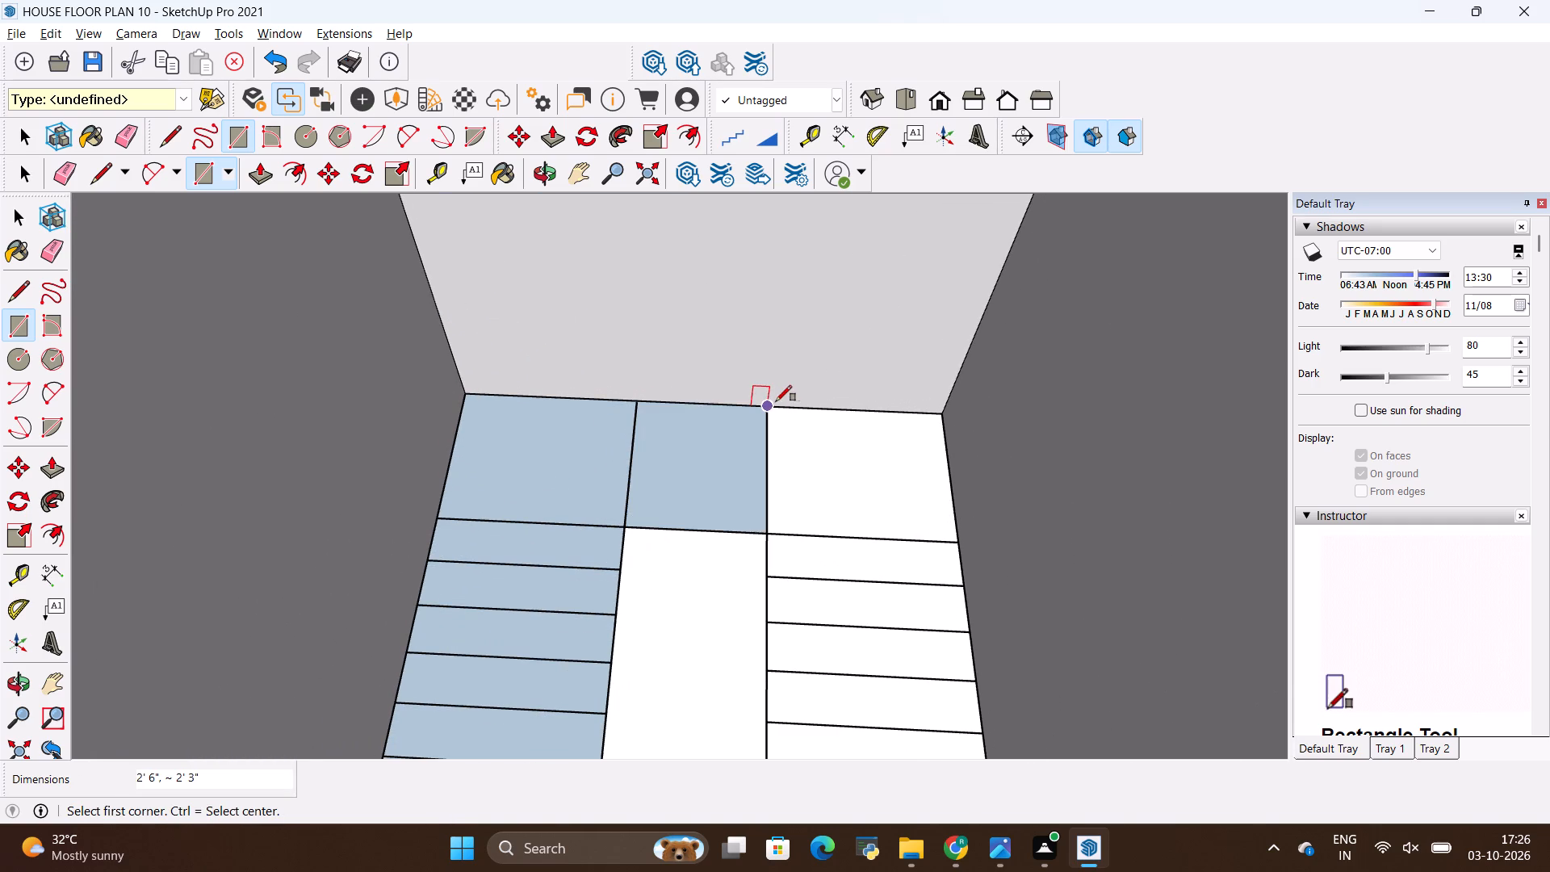
click(775, 401)
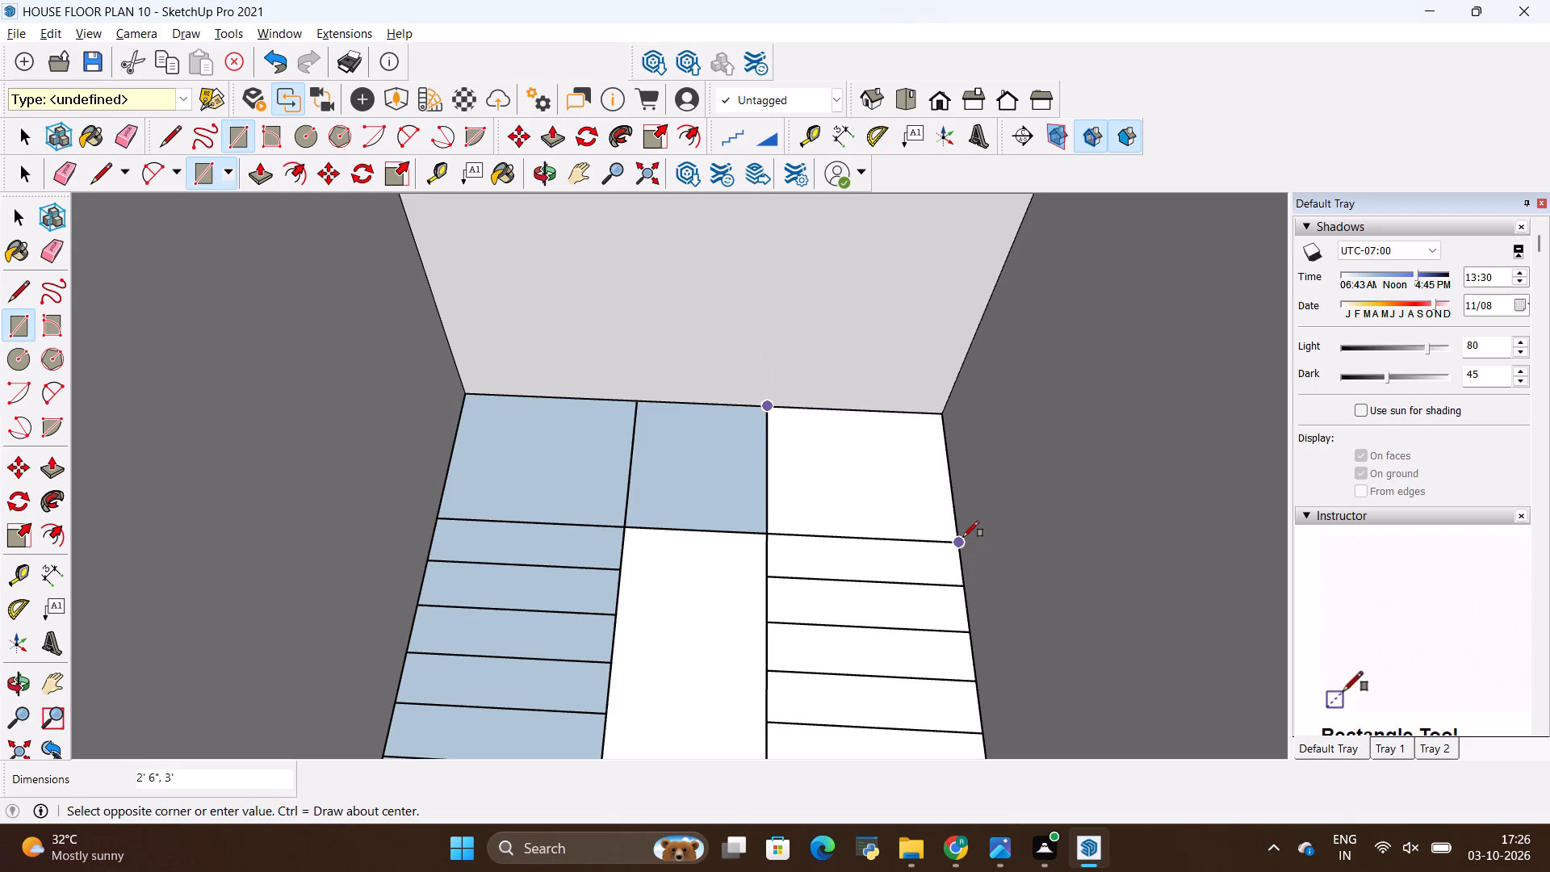
click(961, 537)
Draw 9" by 3' rectangles over the three treads of the shorter flight nearest the landing, tracing the plan lines.
scroll(911, 459, down, 4)
scroll(858, 530, up, 3)
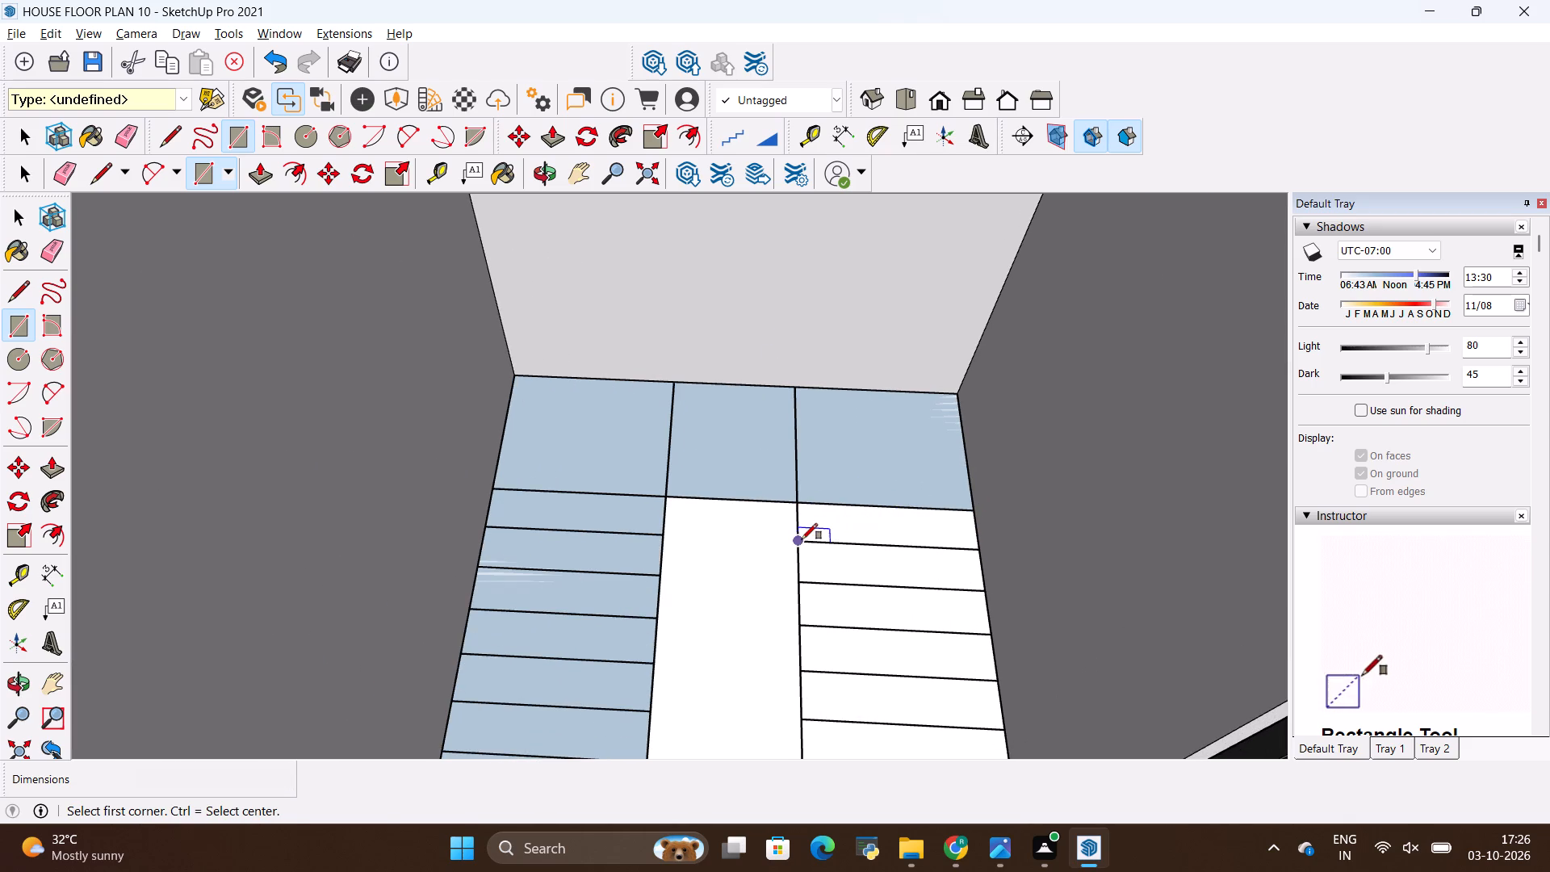
click(802, 539)
click(973, 512)
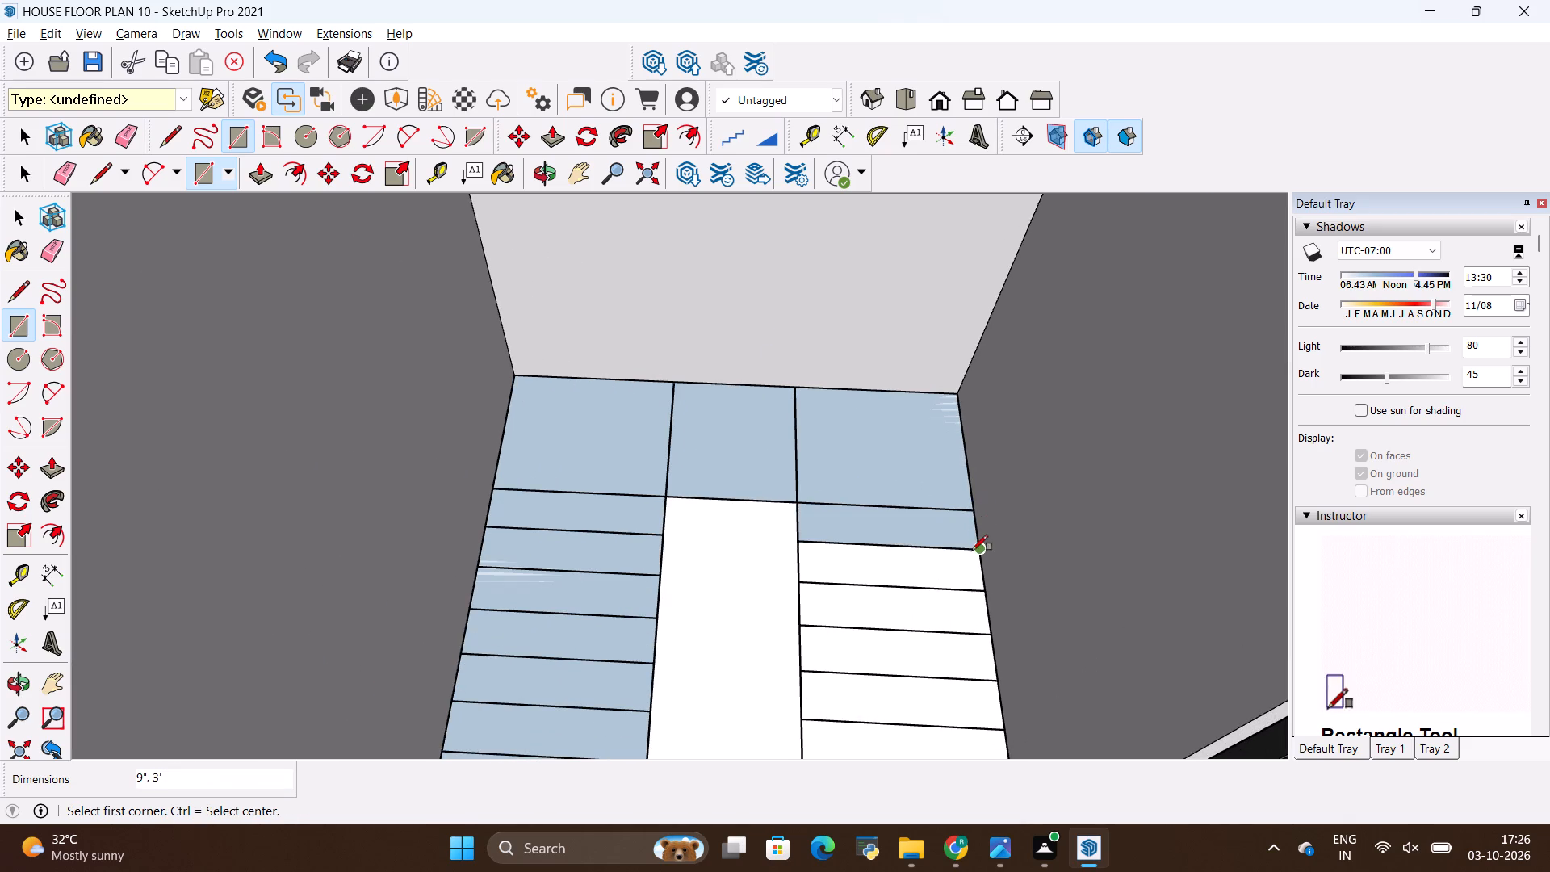
click(972, 552)
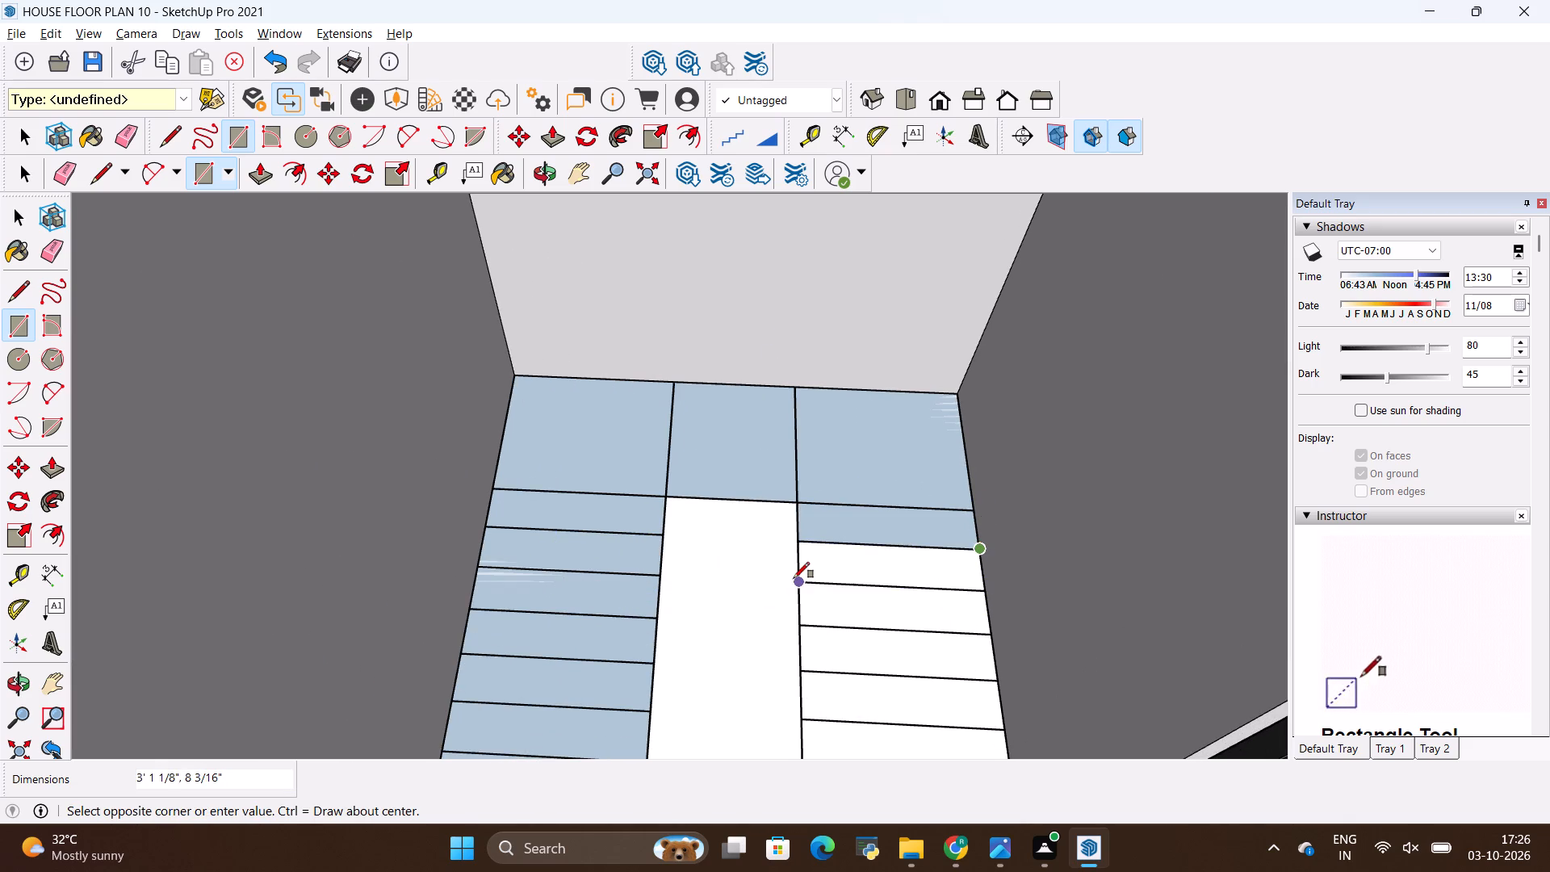
click(794, 578)
scroll(861, 663, up, 7)
scroll(773, 497, down, 9)
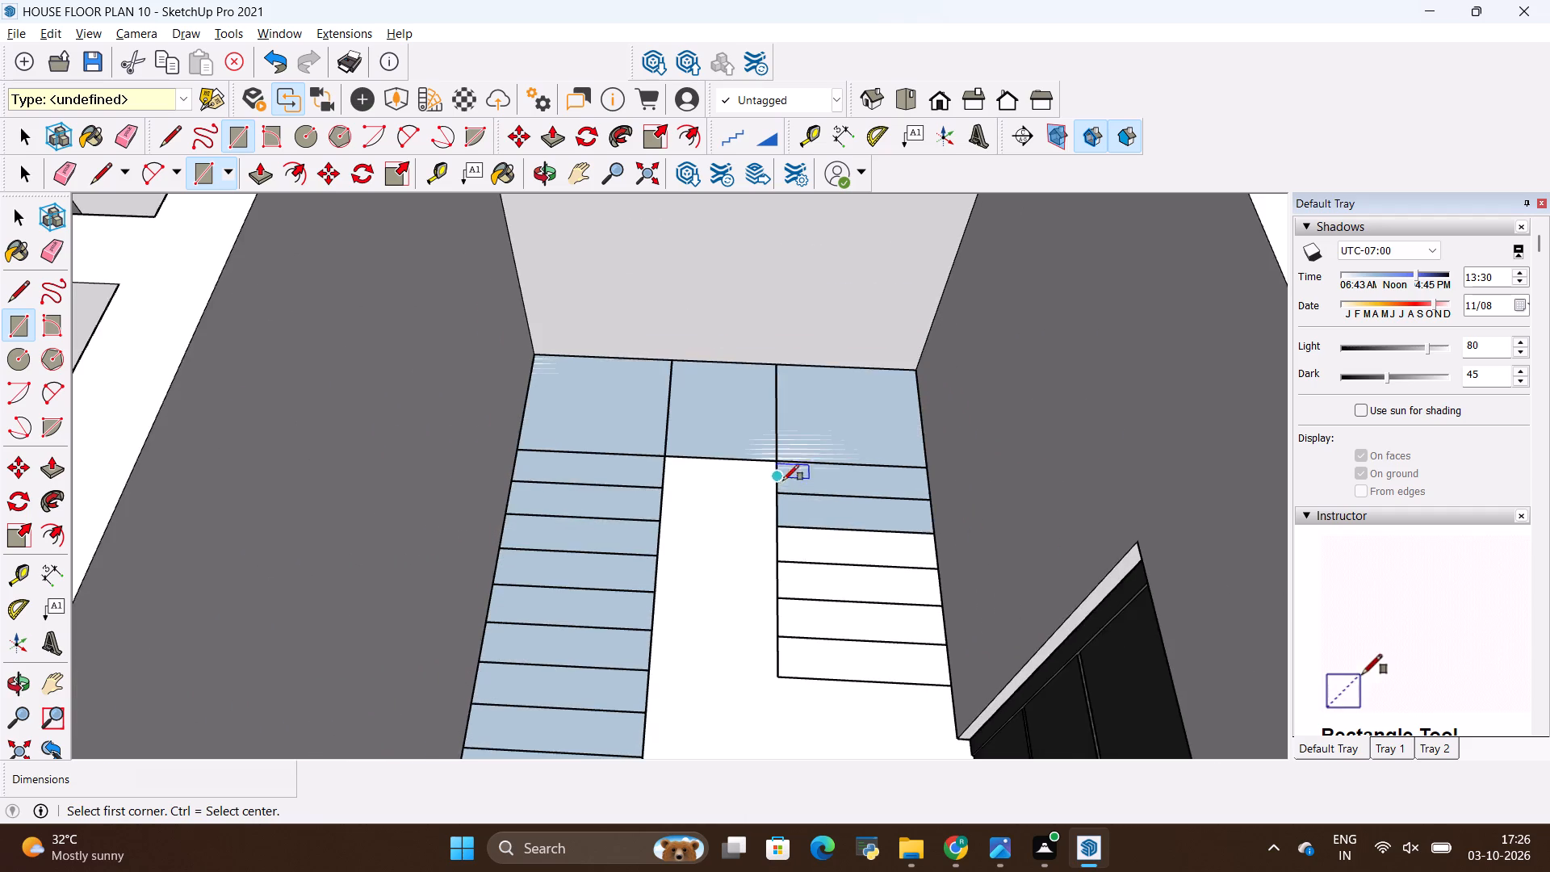
scroll(840, 545, up, 4)
click(748, 577)
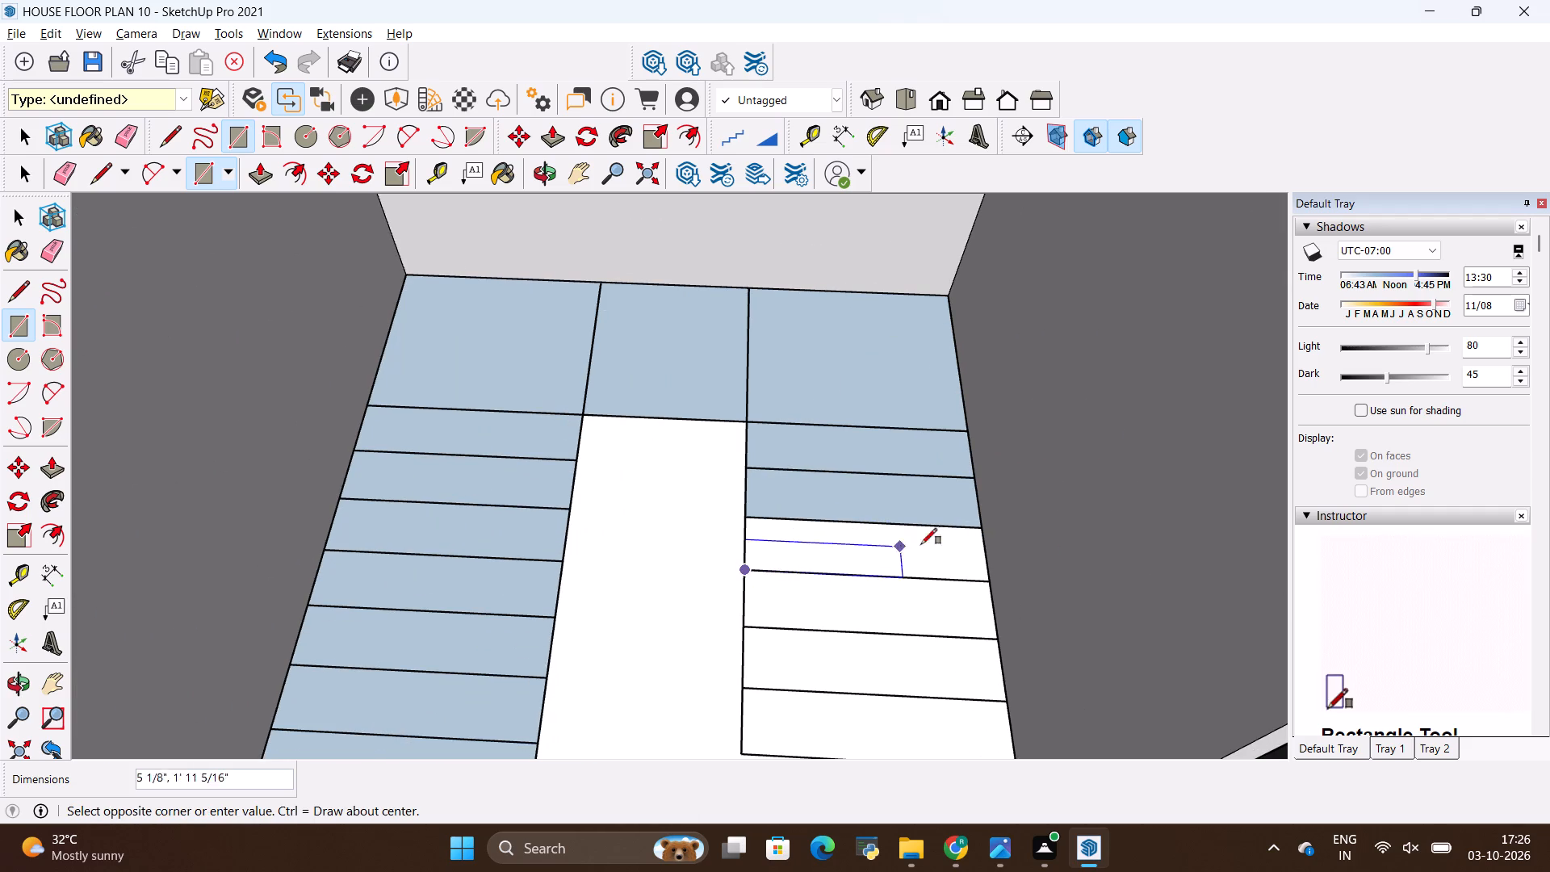
click(982, 530)
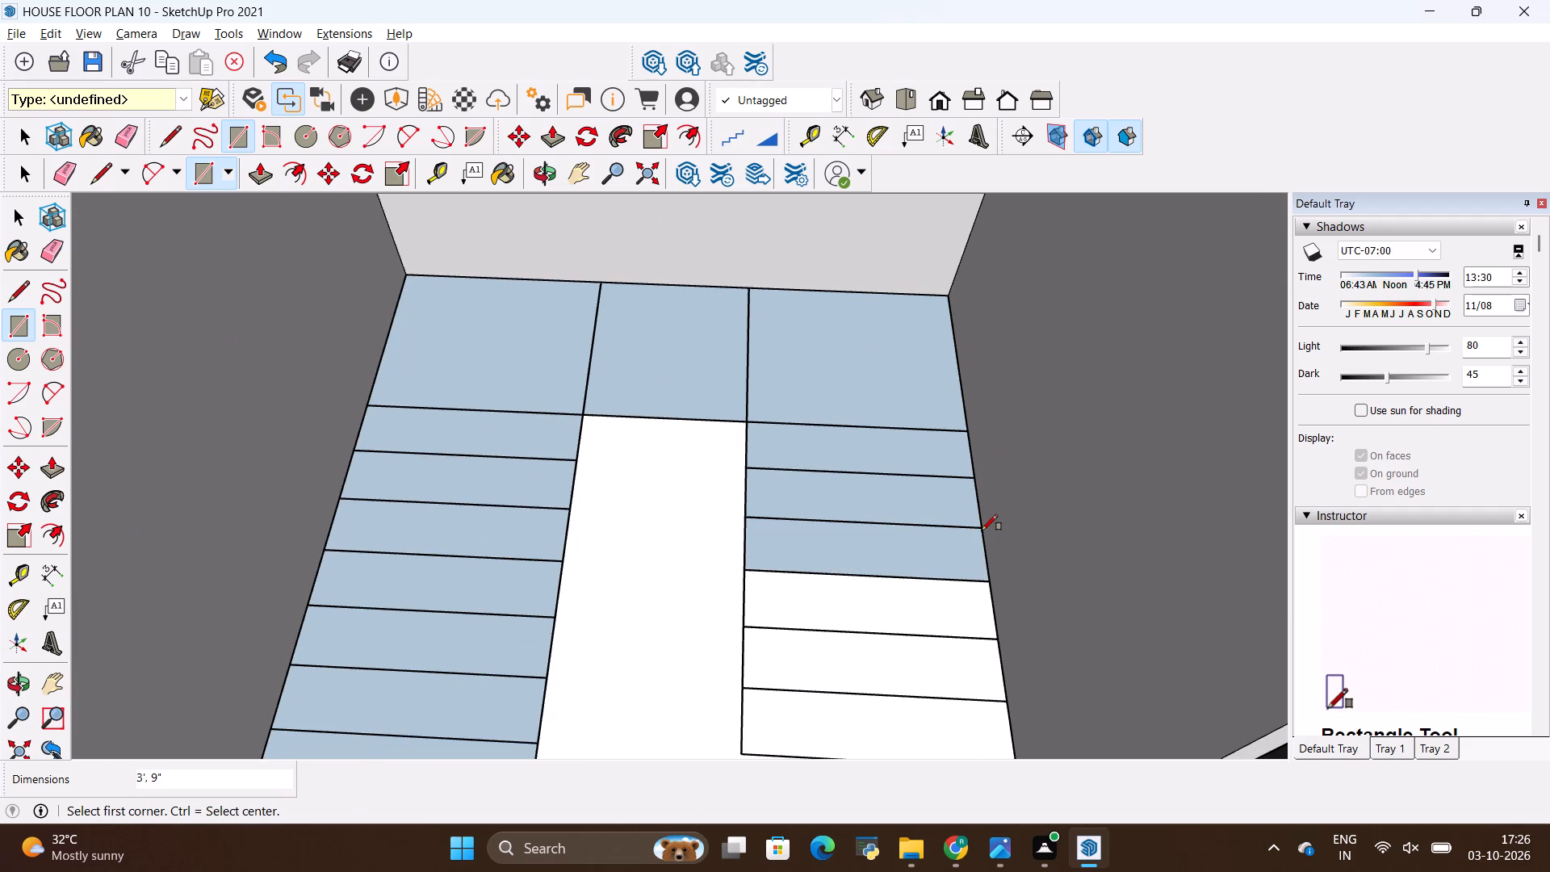
Draw 9" by 3' rectangles over the remaining three treads of the shorter flight, corner to corner on the plan lines.
click(987, 587)
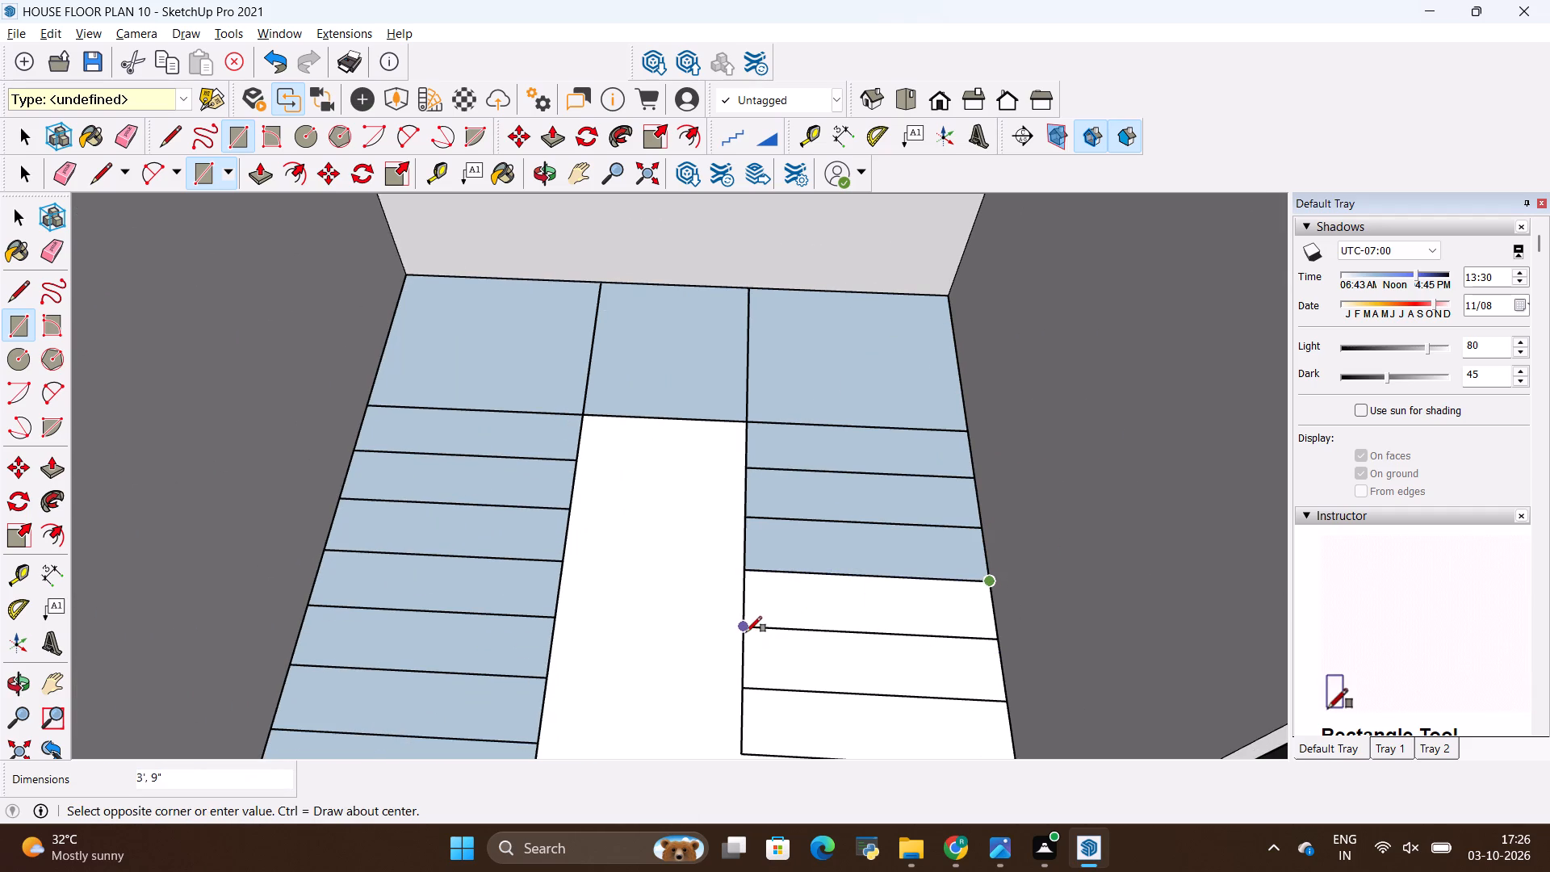
click(746, 632)
scroll(733, 550, down, 5)
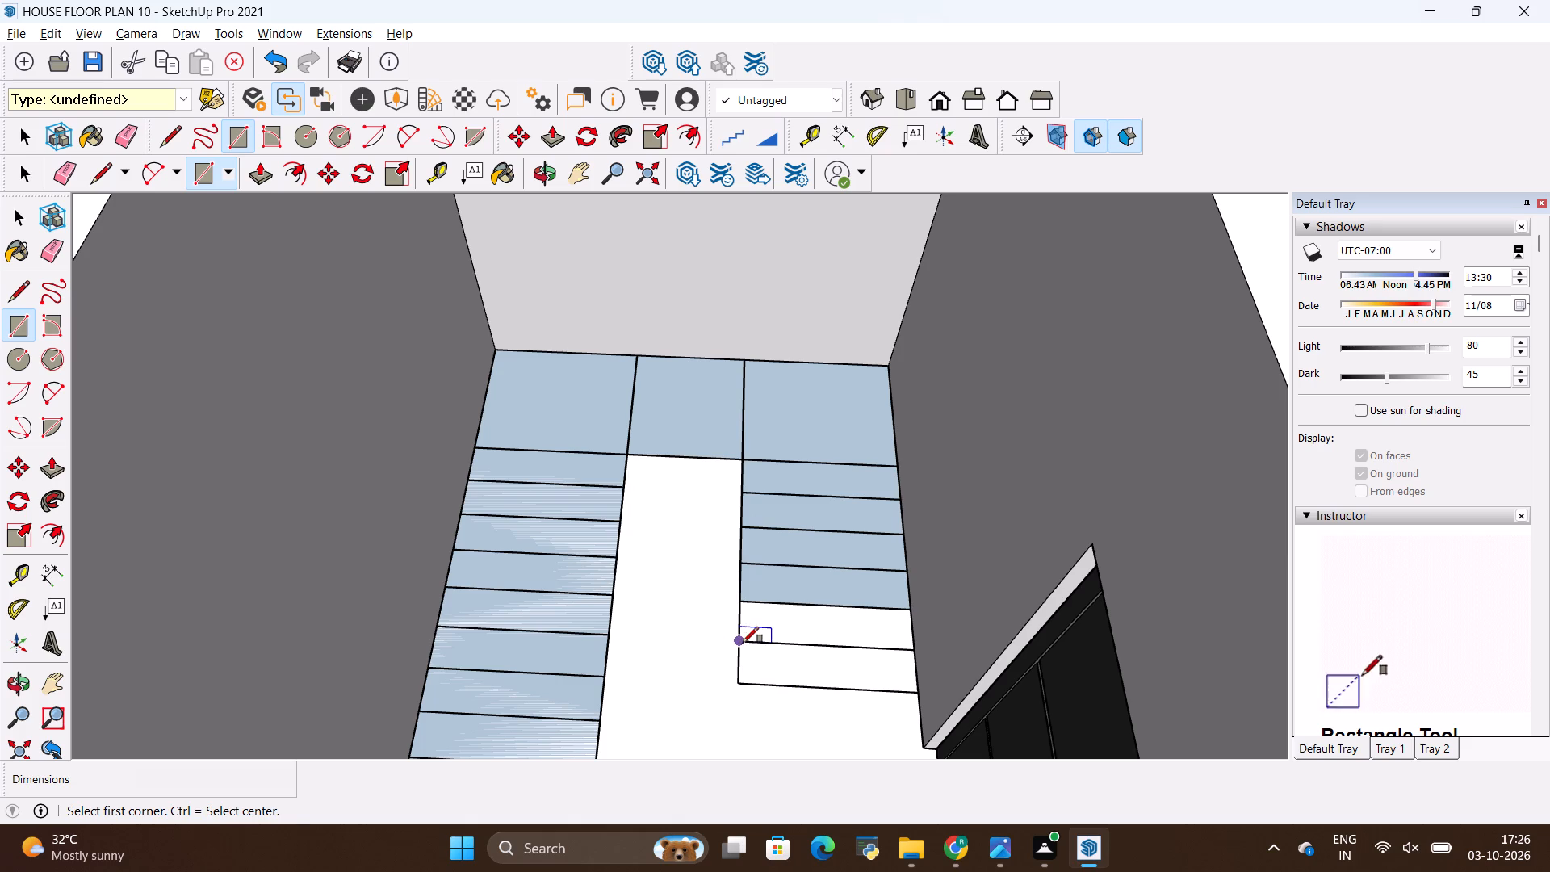
click(743, 643)
click(915, 610)
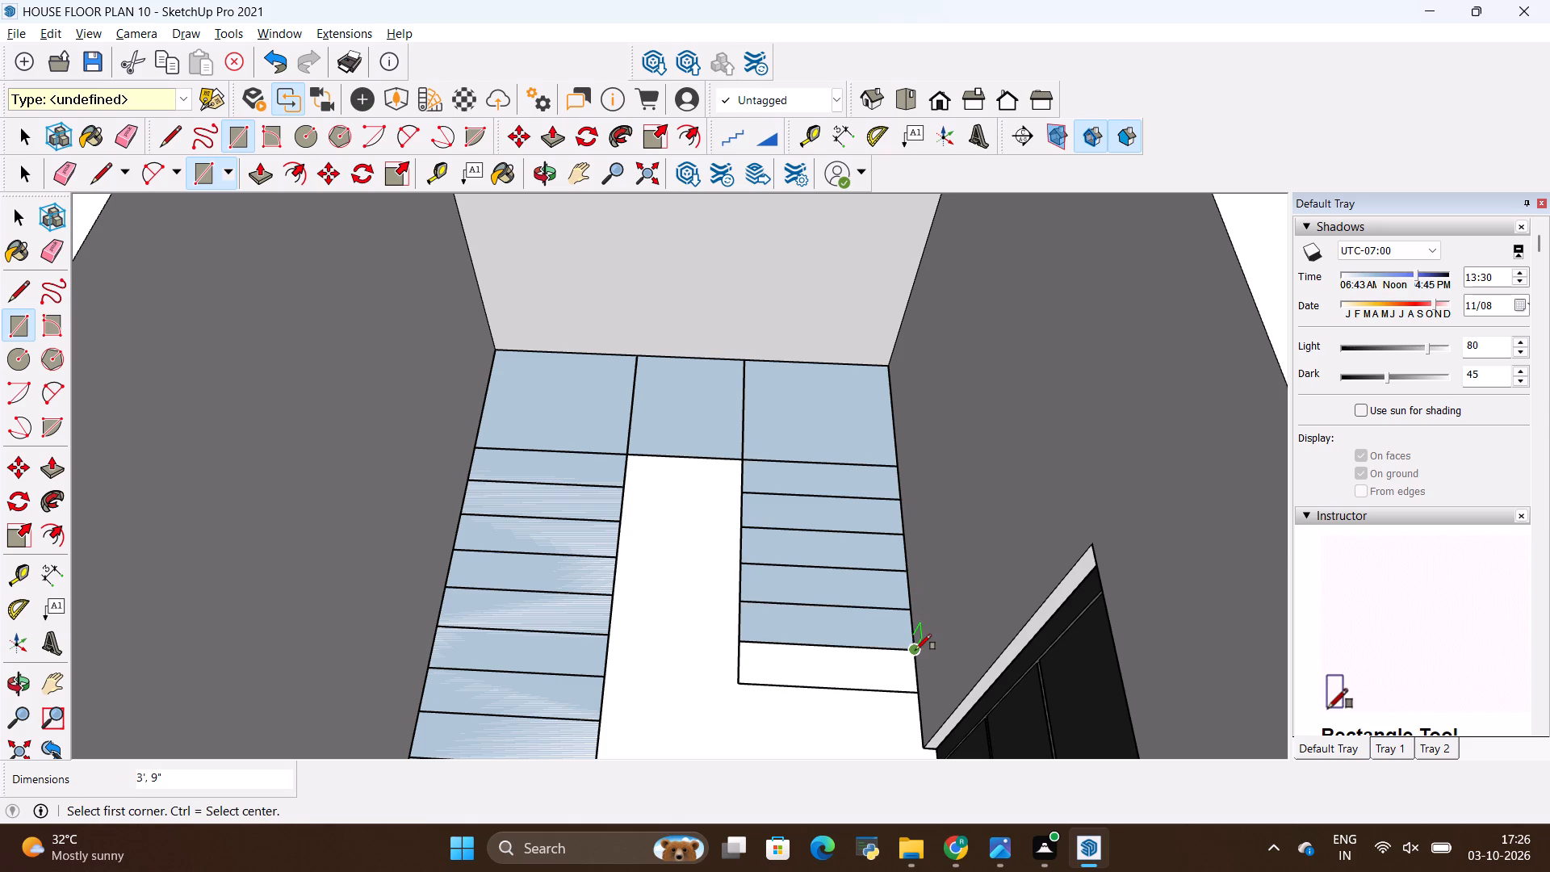
click(915, 652)
click(743, 681)
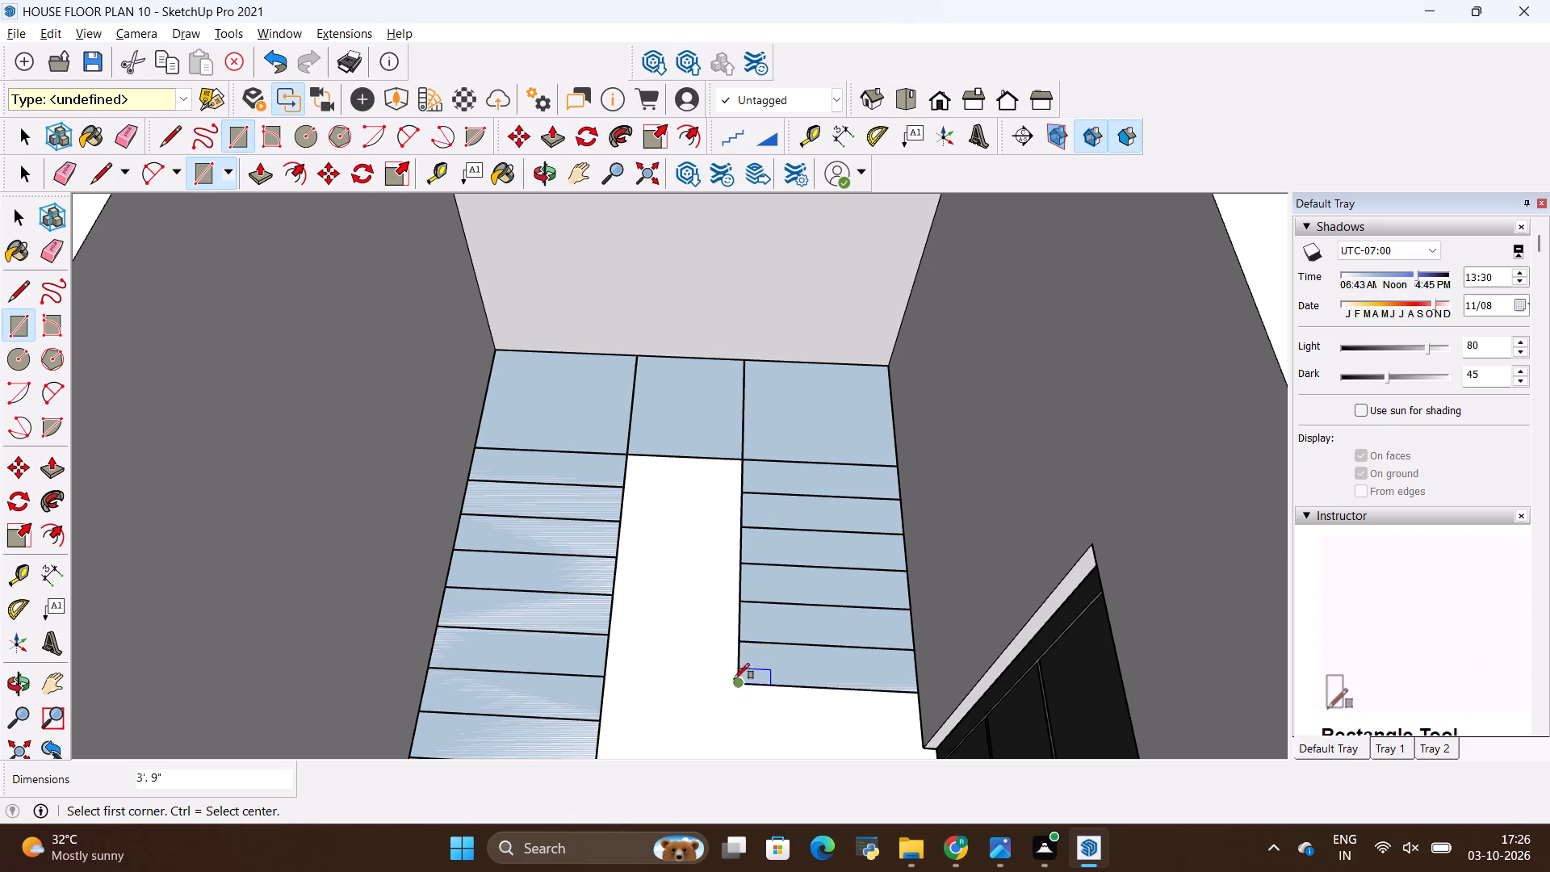
Select all the connected tread and landing faces of the staircase and make them a group.
scroll(828, 568, down, 5)
key(space)
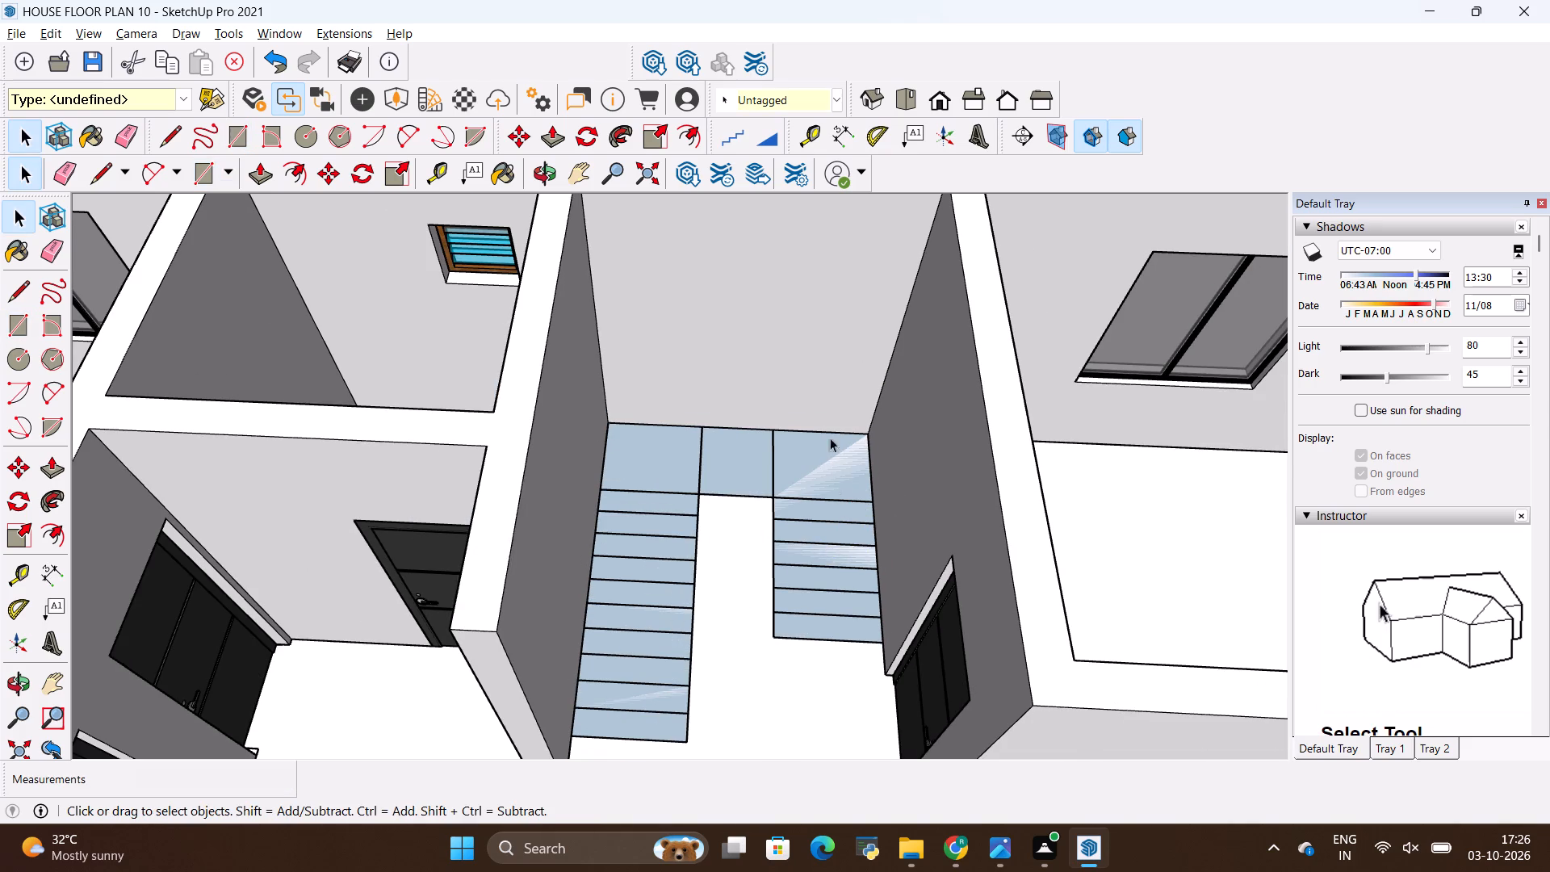
click(826, 430)
triple_click(819, 439)
click(819, 439)
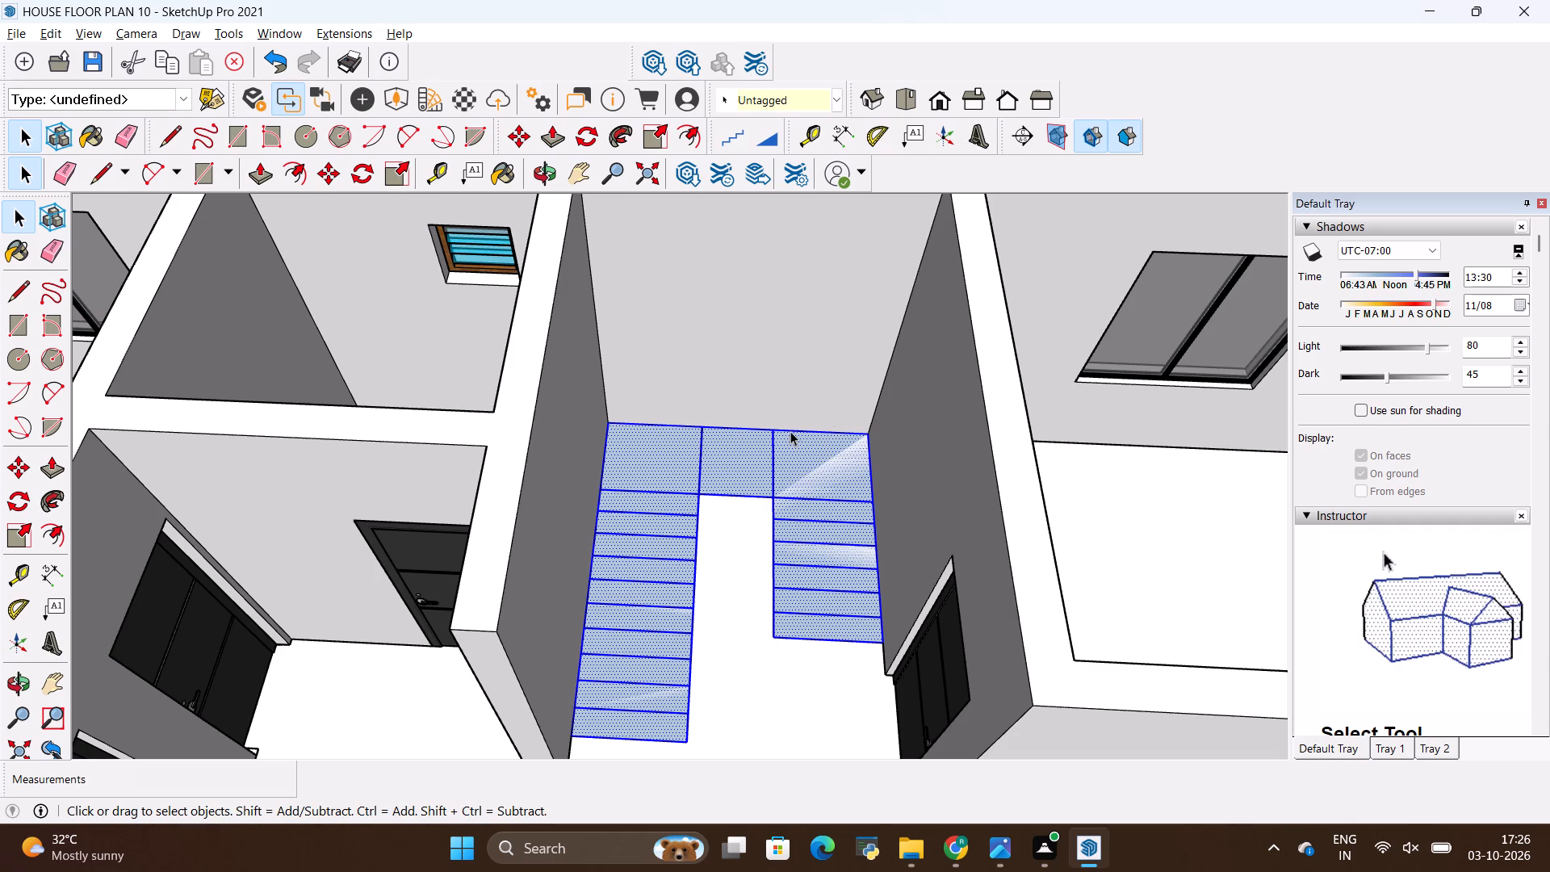
right_click(790, 431)
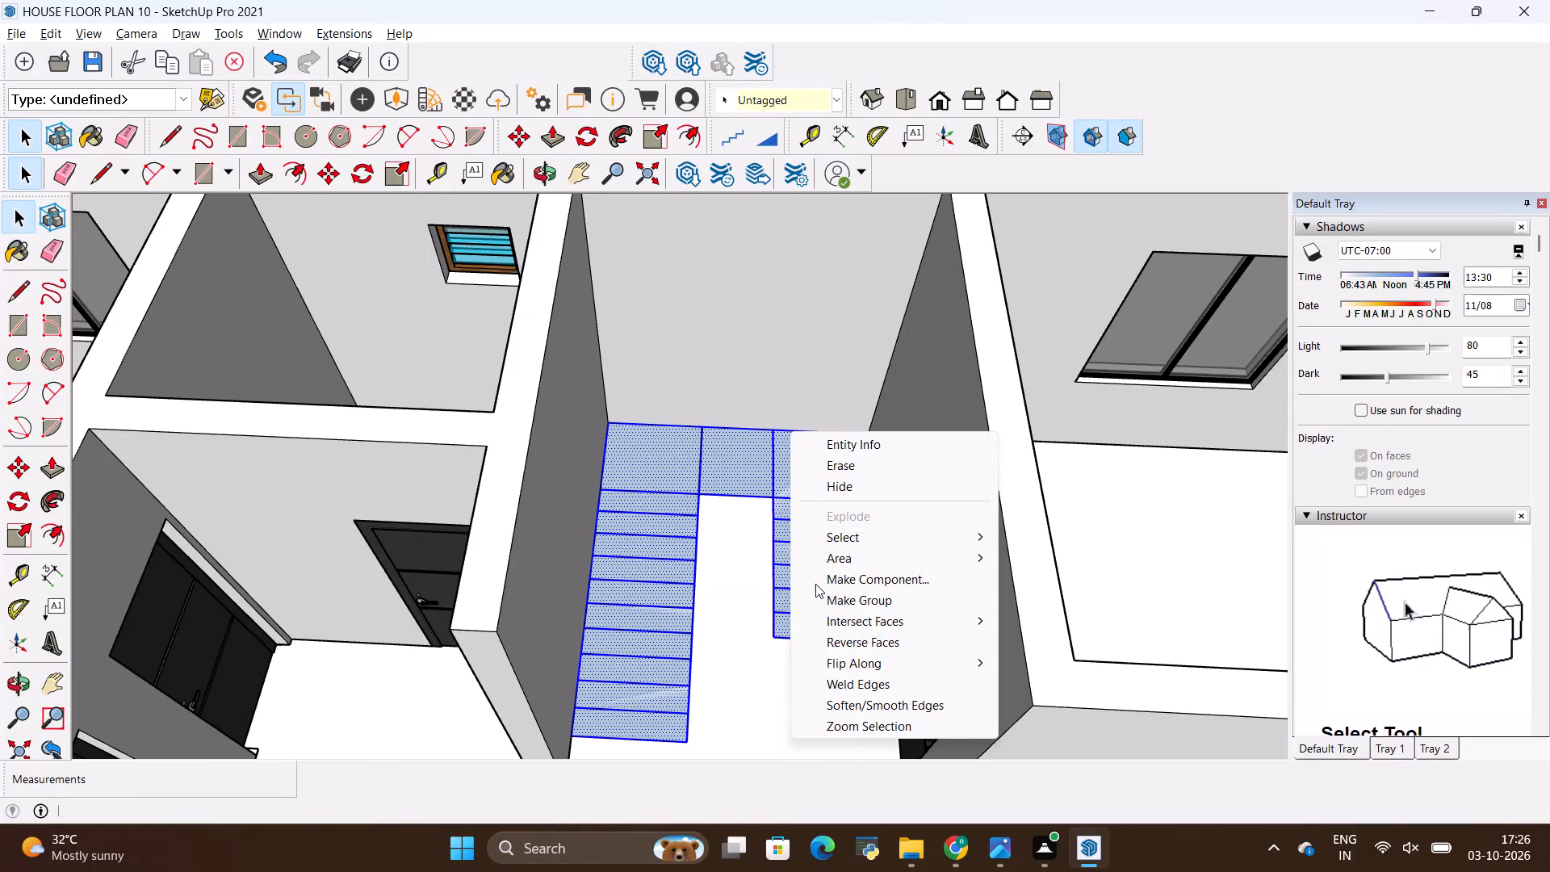
click(832, 594)
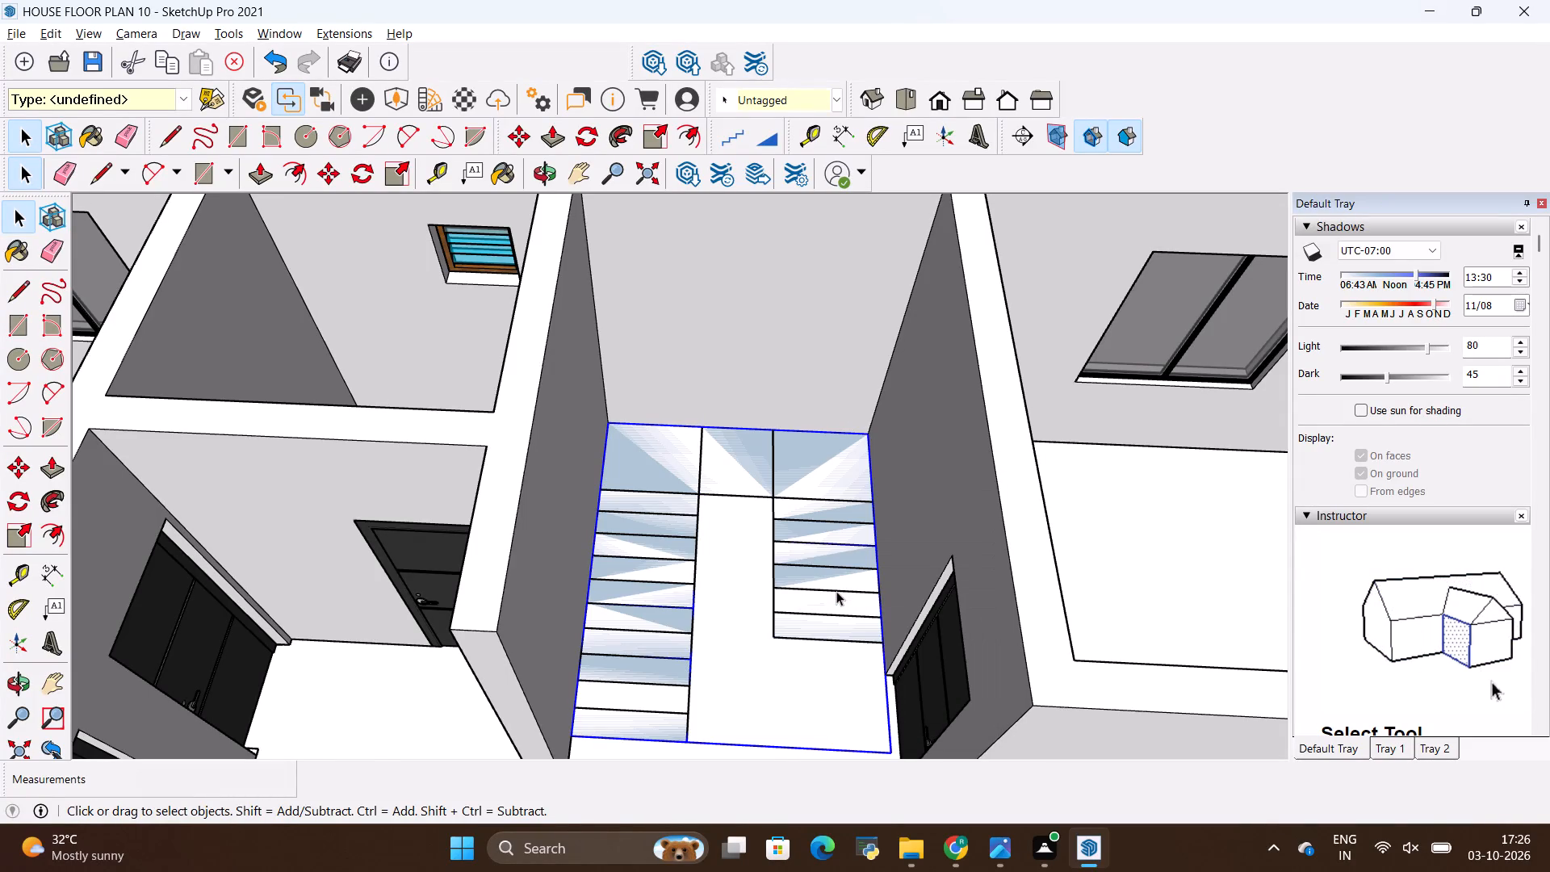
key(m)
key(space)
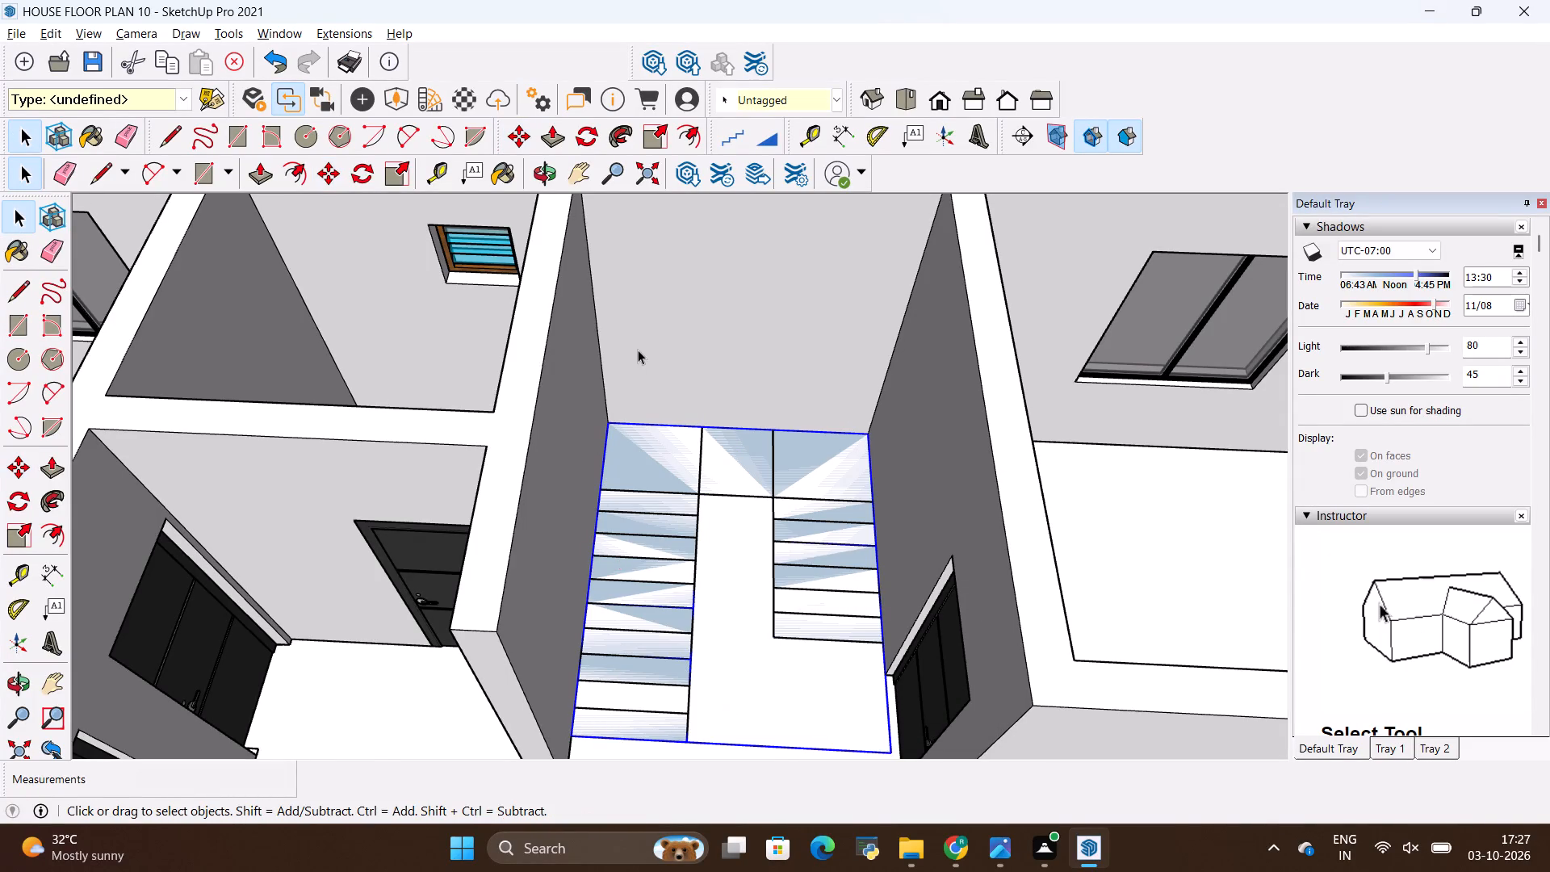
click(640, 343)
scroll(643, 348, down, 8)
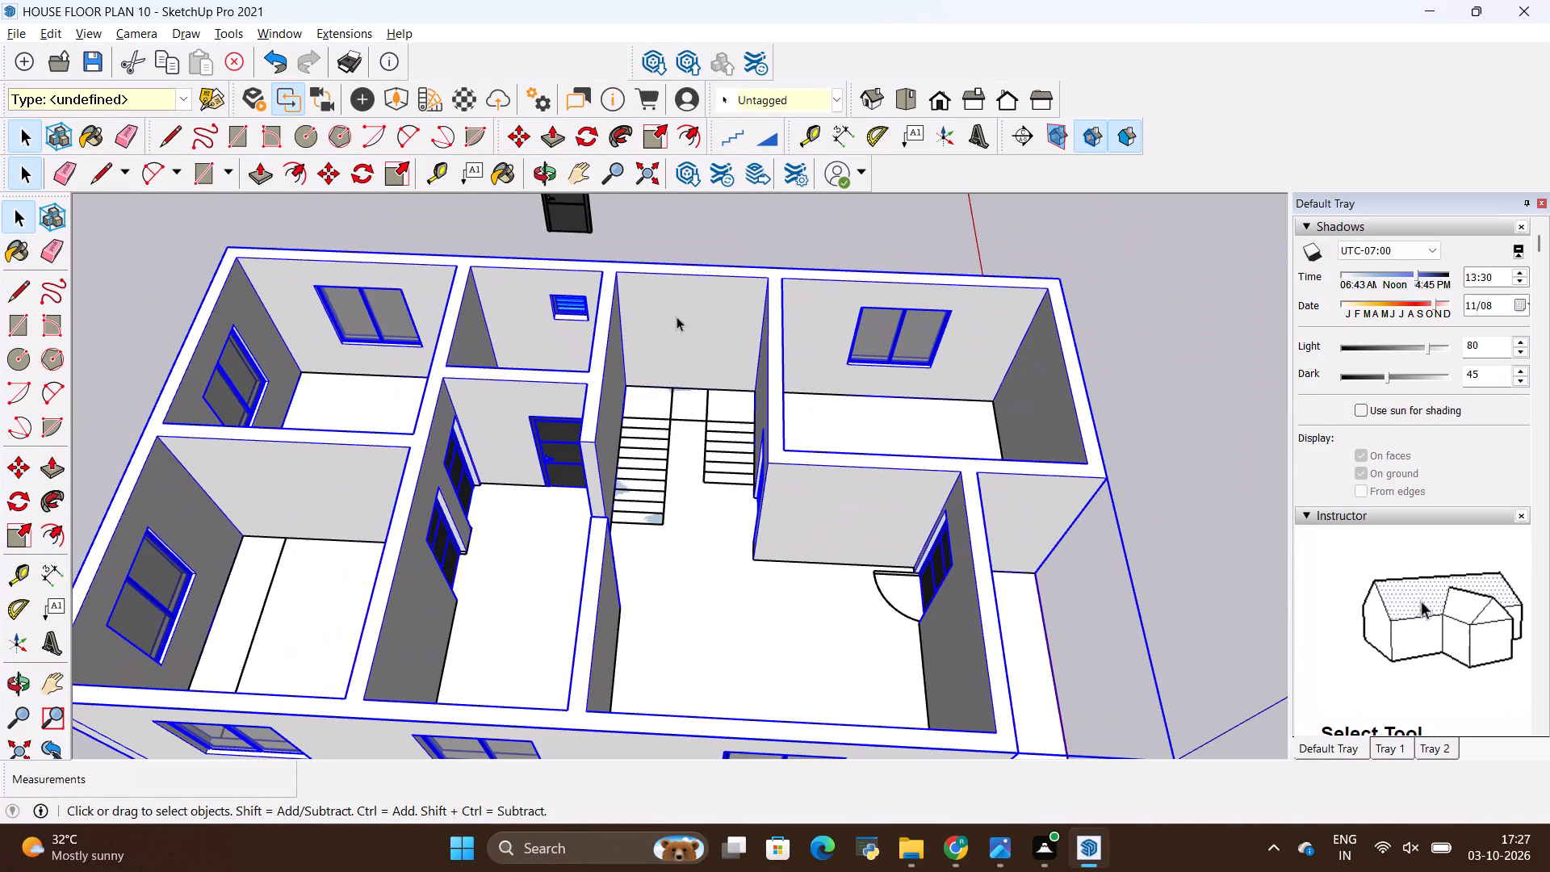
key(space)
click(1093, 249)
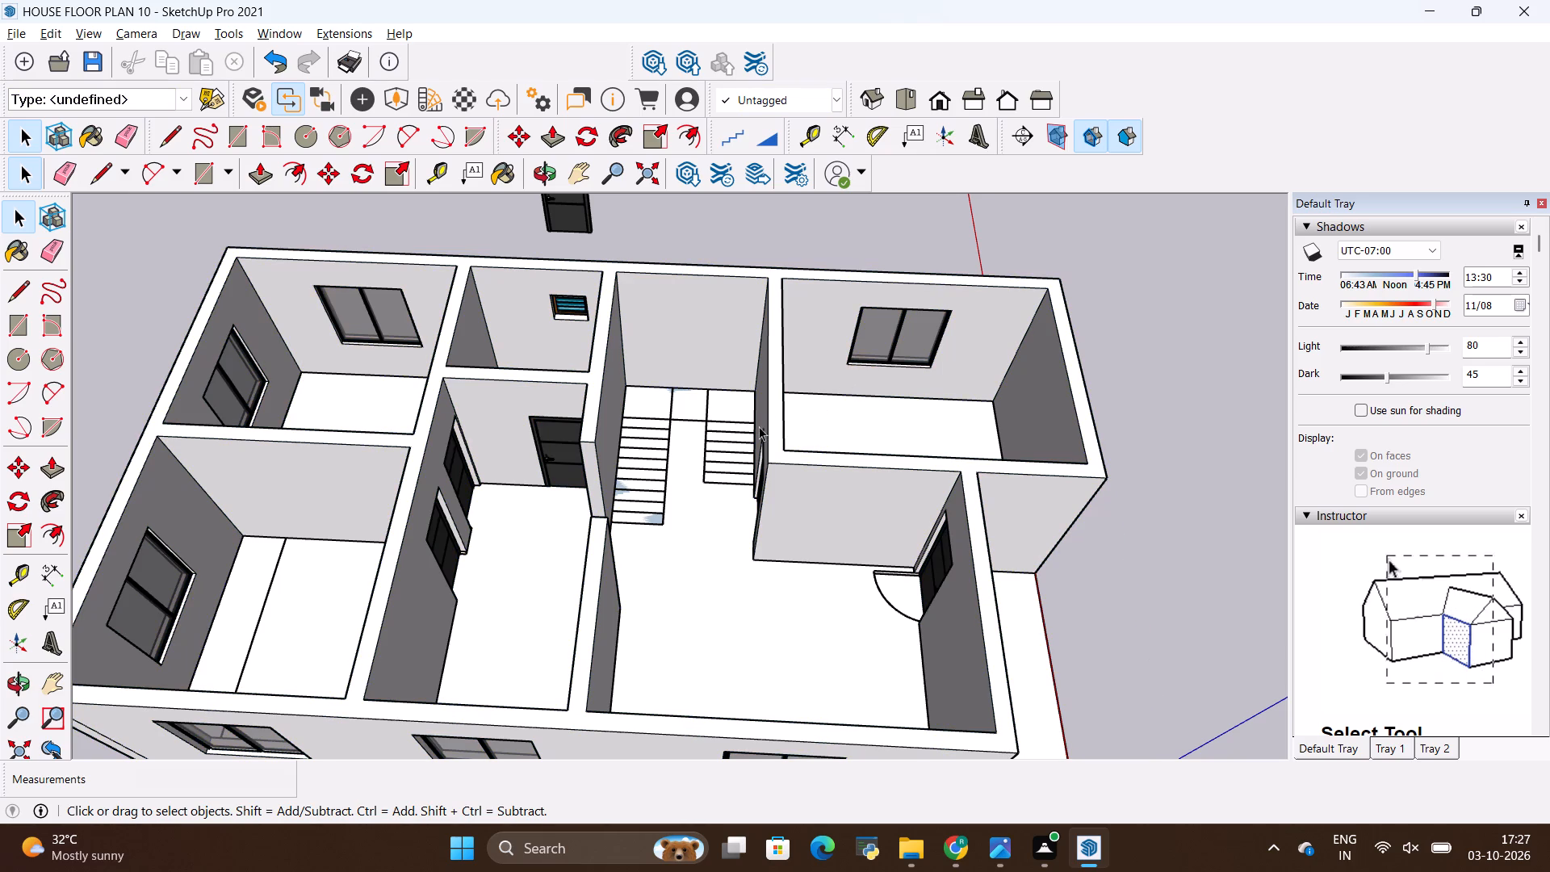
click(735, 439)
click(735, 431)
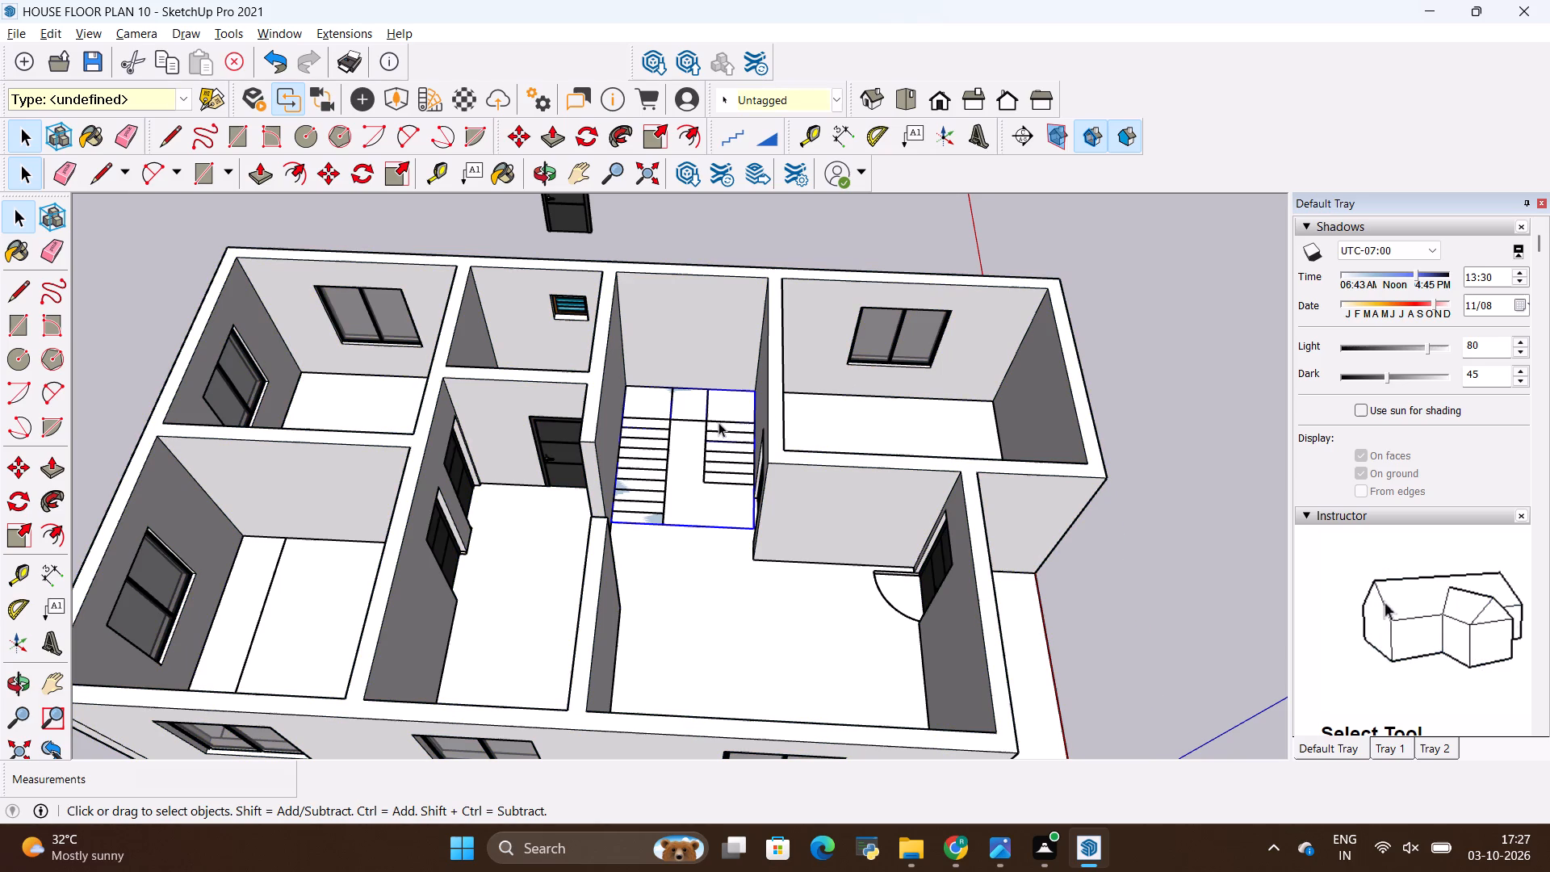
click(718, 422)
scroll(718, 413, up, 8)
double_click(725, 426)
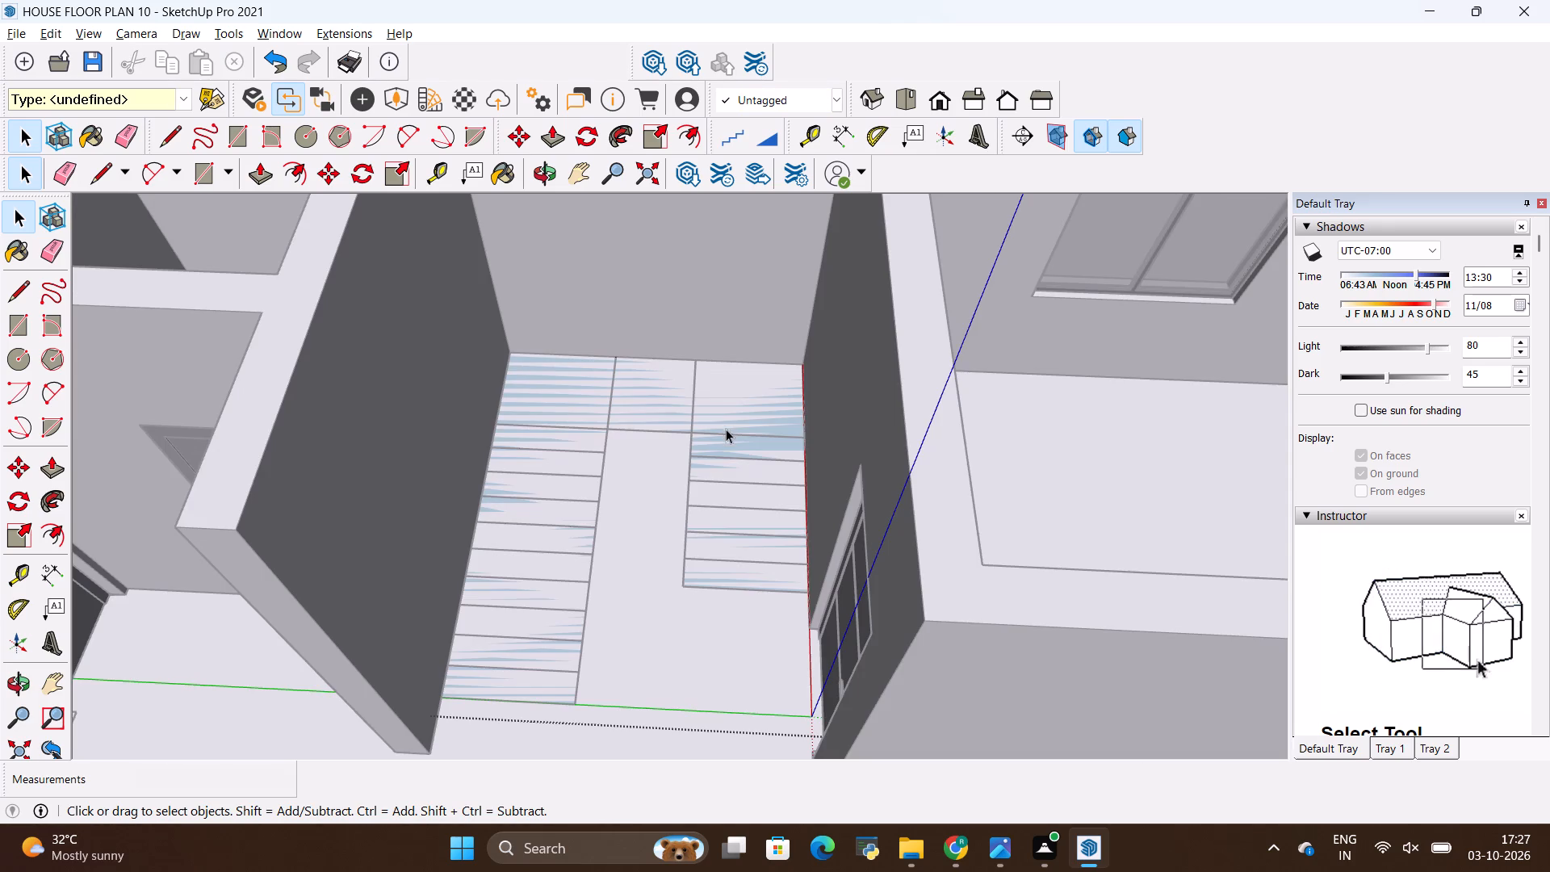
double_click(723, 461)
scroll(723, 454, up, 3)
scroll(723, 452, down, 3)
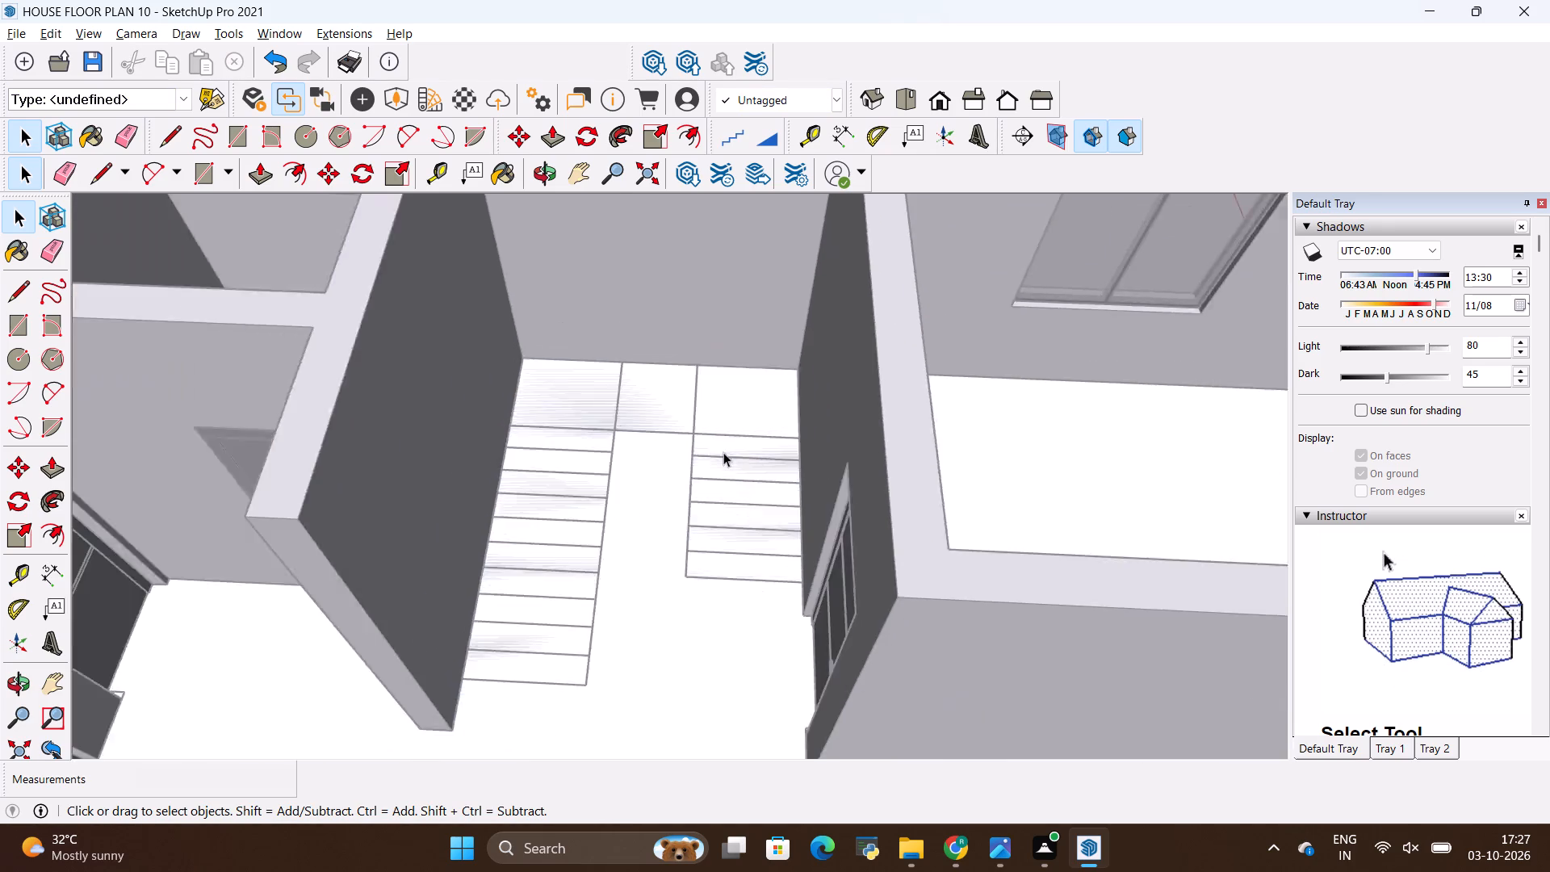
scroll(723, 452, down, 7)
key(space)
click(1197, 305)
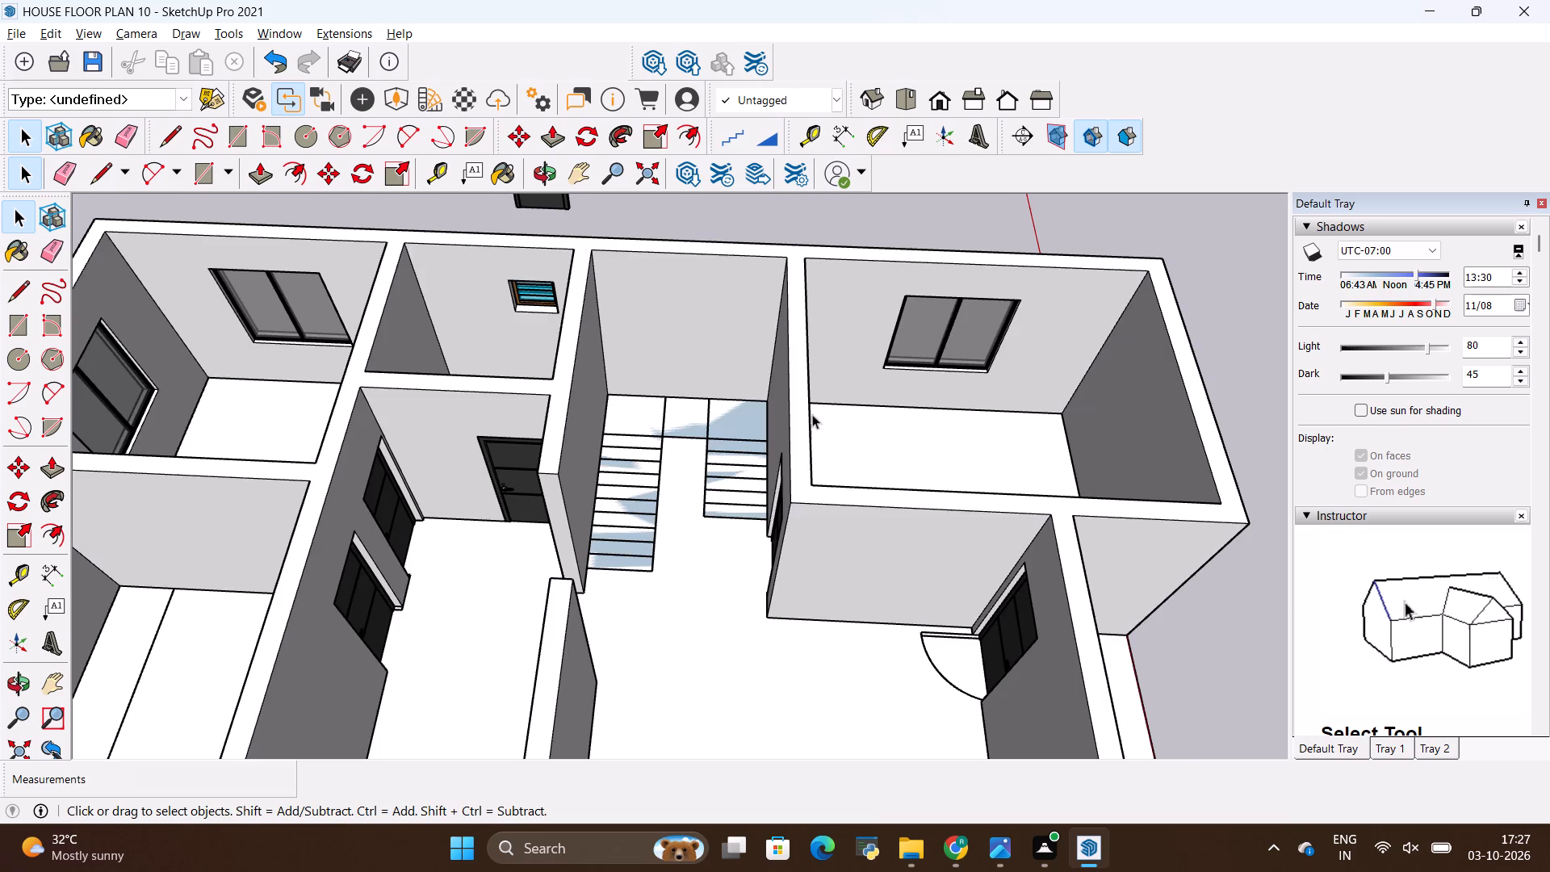
Move the staircase group about 31' 7" by its corner to the open area outside the house, beside the far room.
scroll(803, 434, up, 2)
click(689, 459)
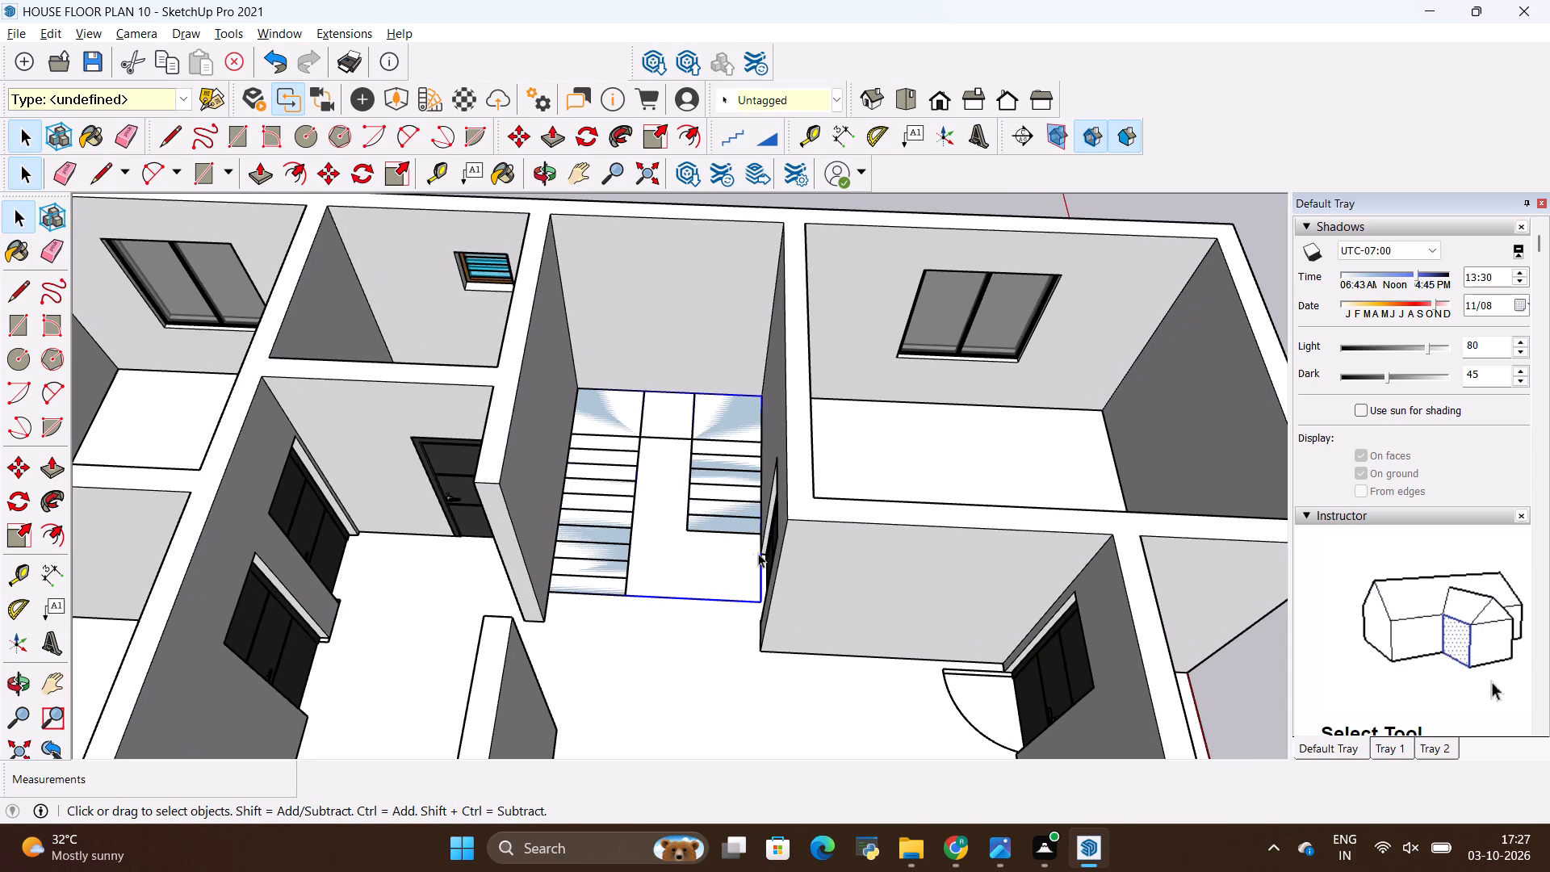
key(m)
click(765, 598)
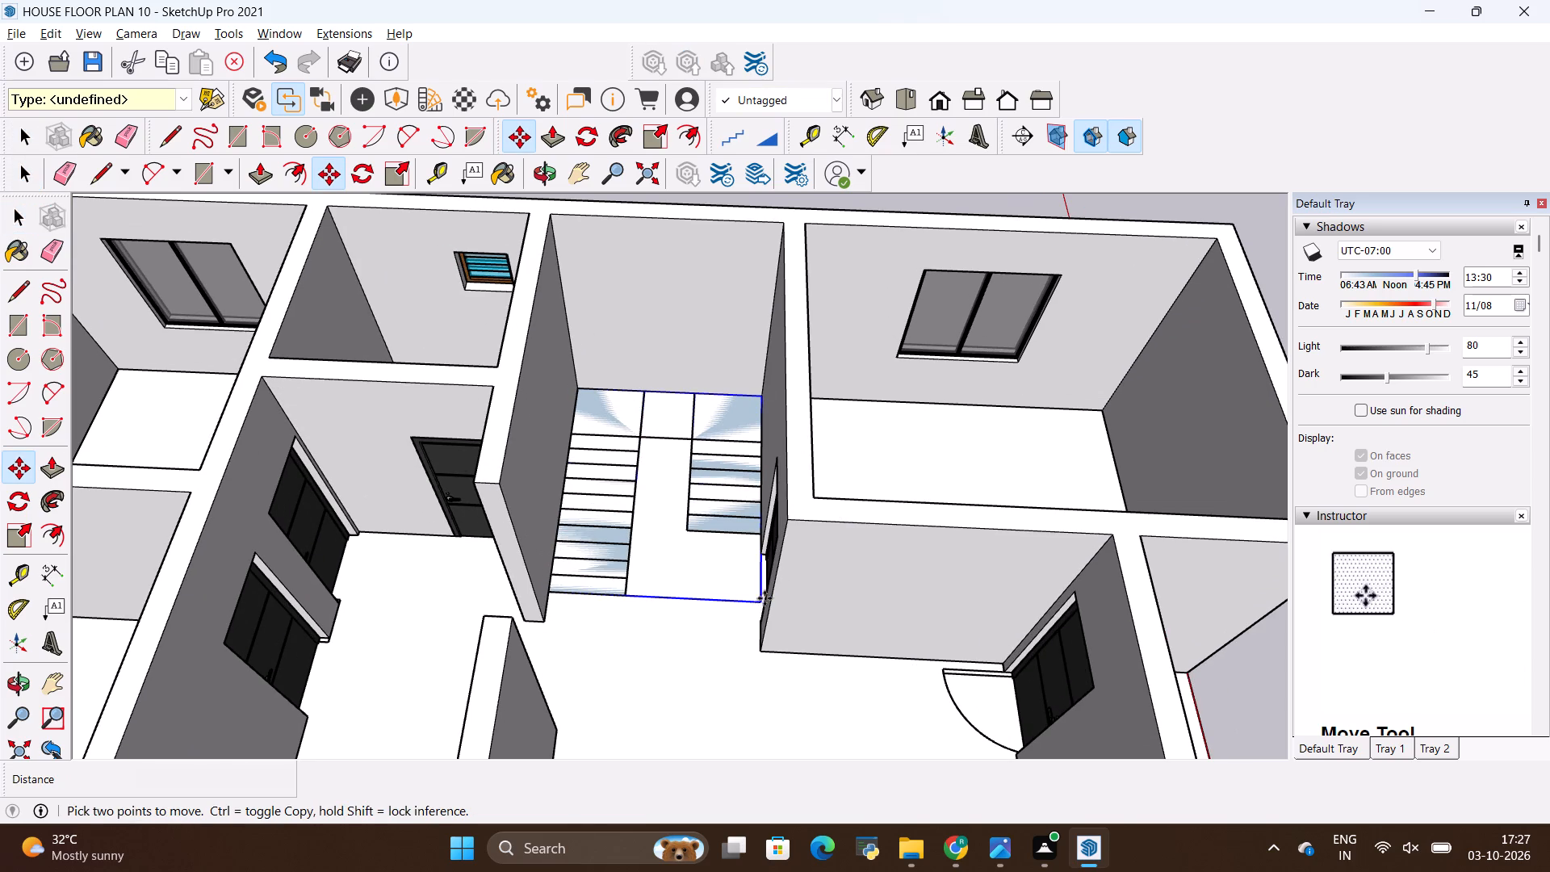
scroll(318, 587, down, 5)
click(1131, 553)
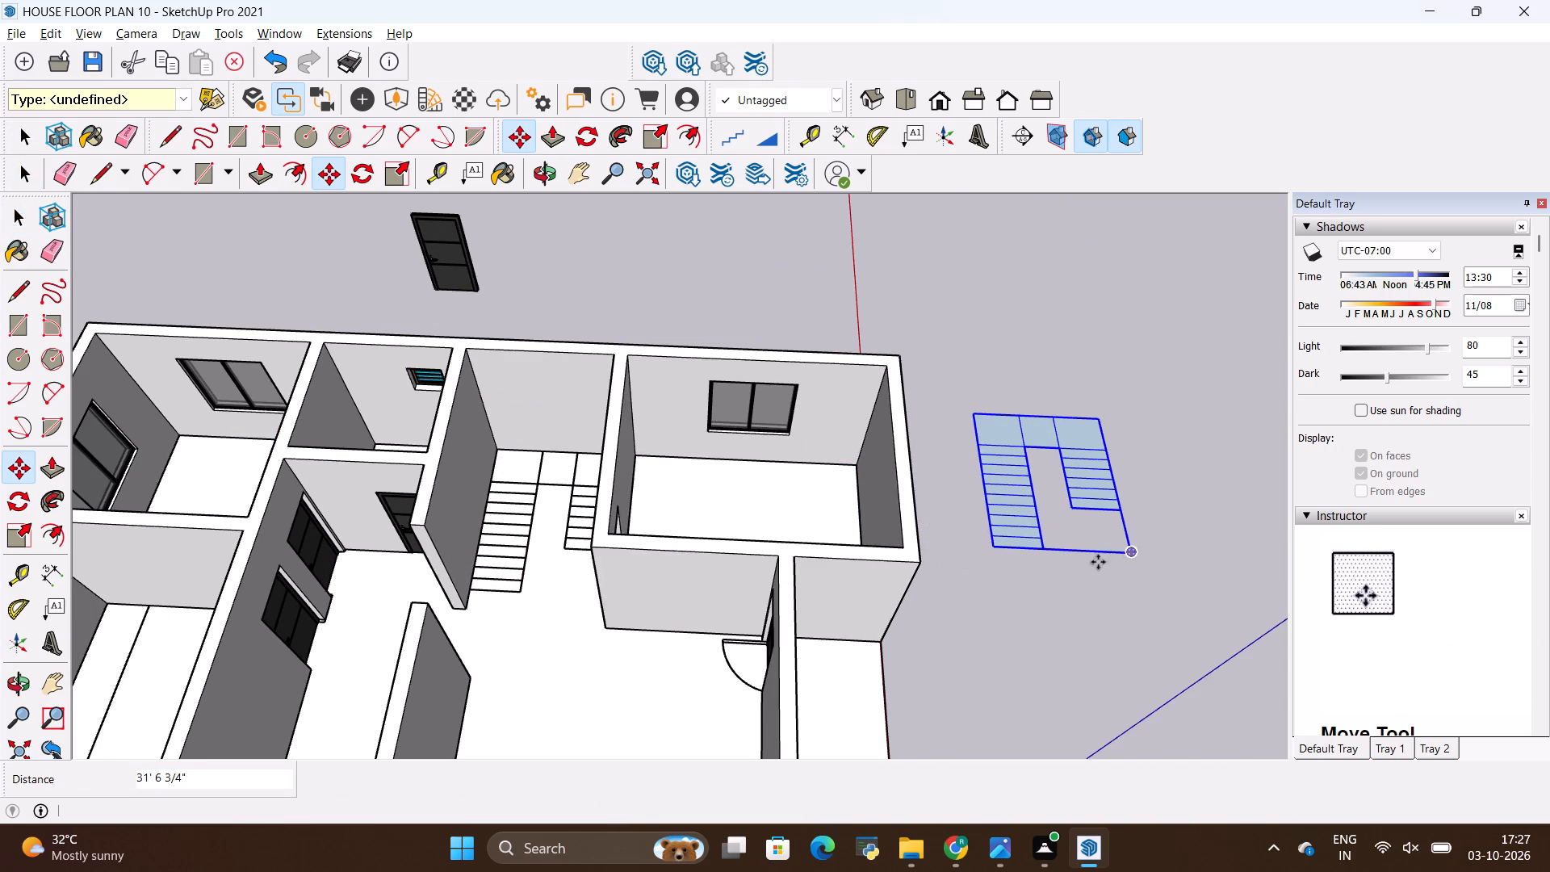
Open the moved staircase group, select all its tread and landing faces, and start the stair maker on them.
scroll(998, 602, up, 1)
scroll(972, 593, down, 4)
middle_drag(1070, 589, 1056, 578)
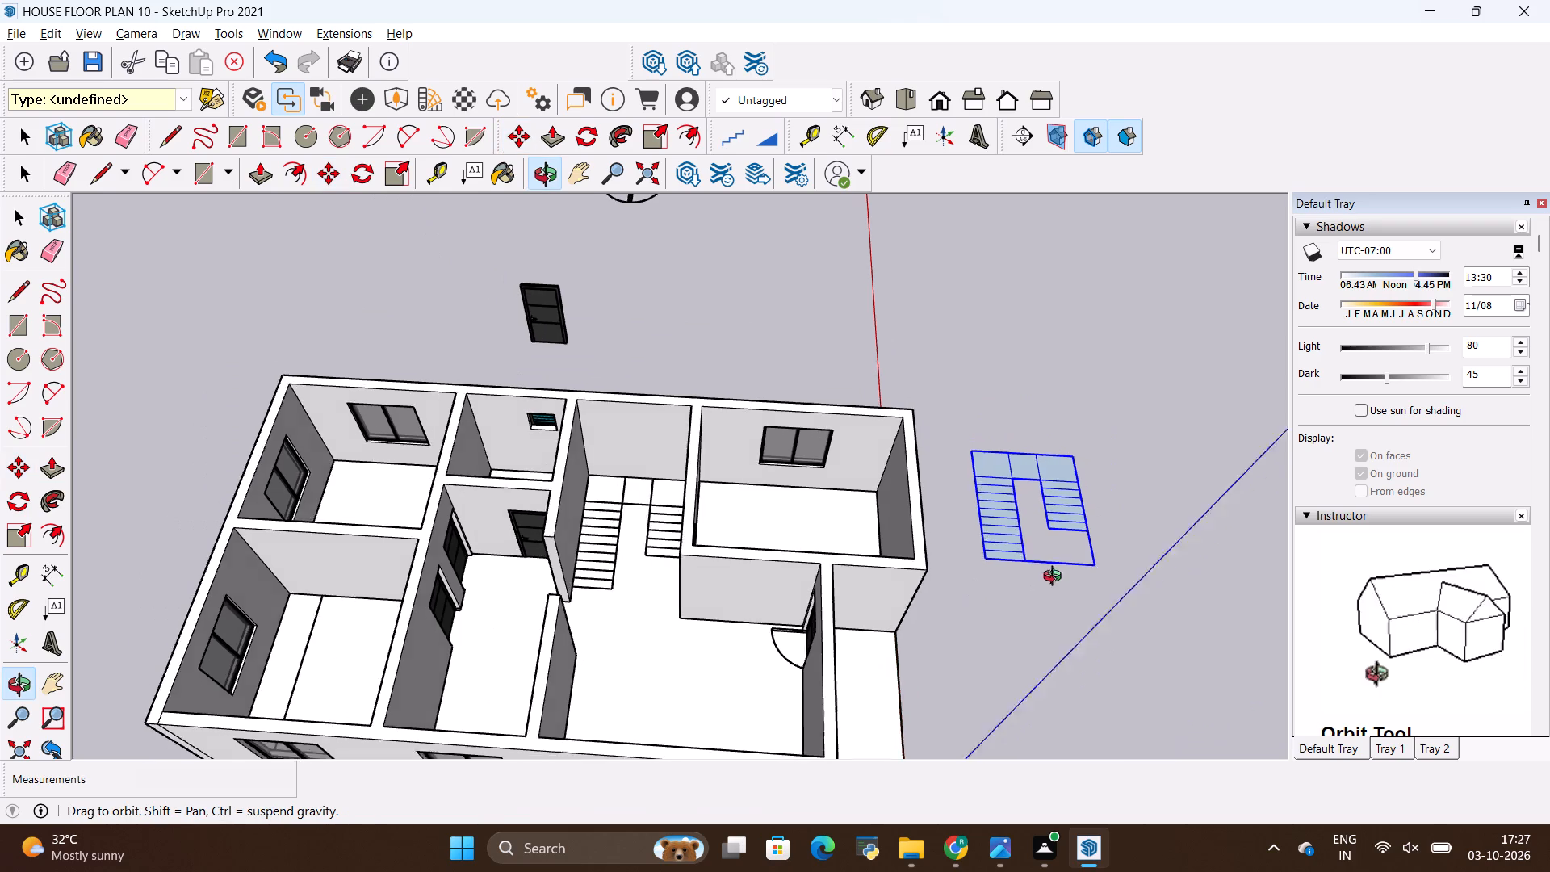
middle_drag(1056, 578, 1015, 568)
scroll(1053, 568, up, 7)
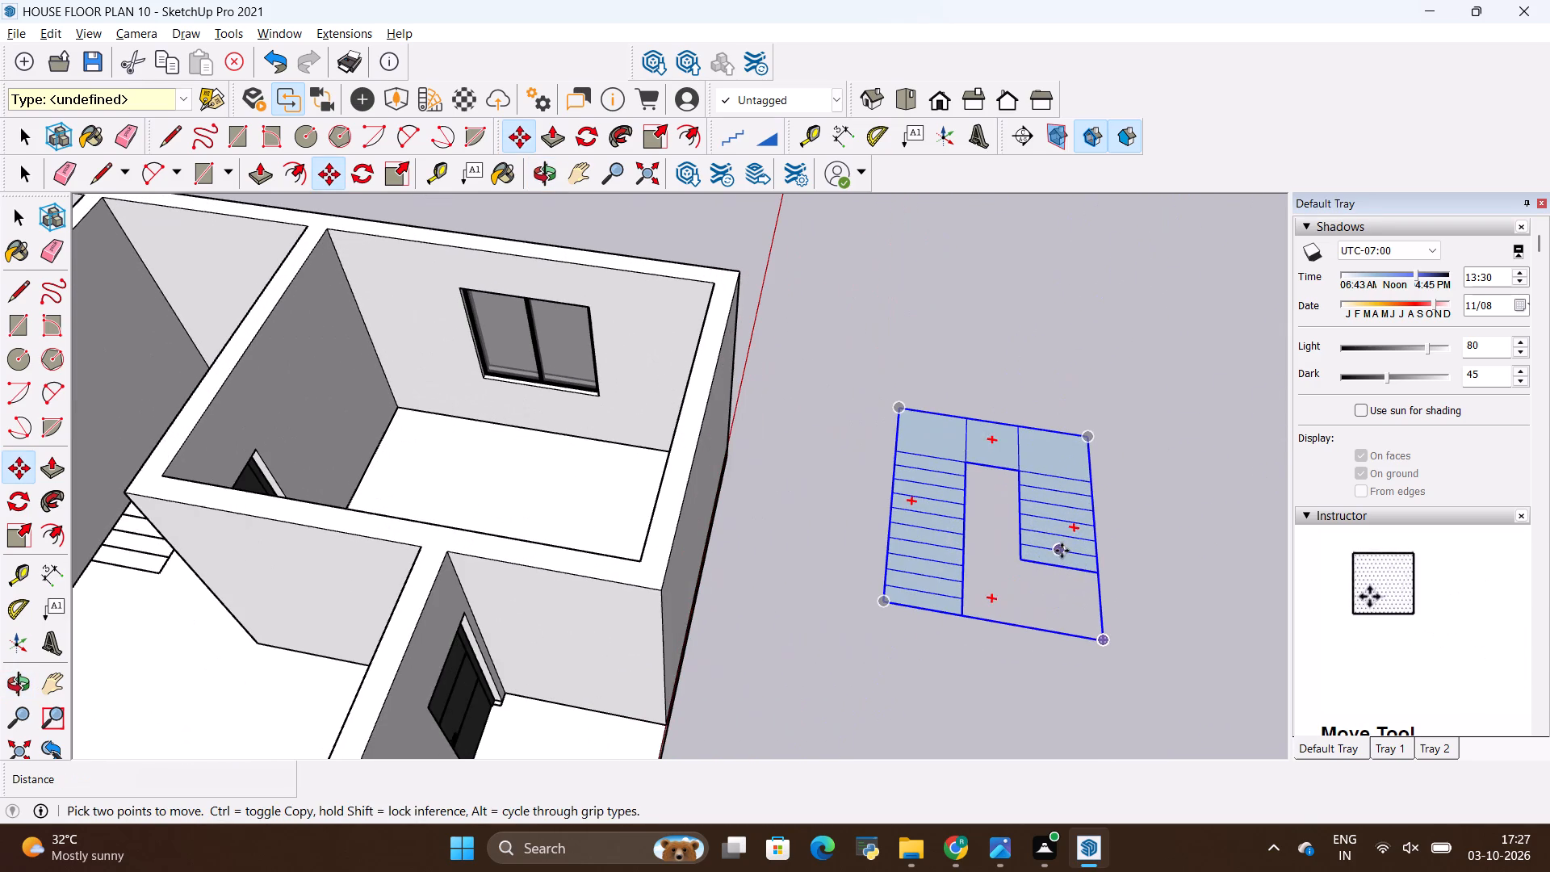
key(space)
double_click(934, 531)
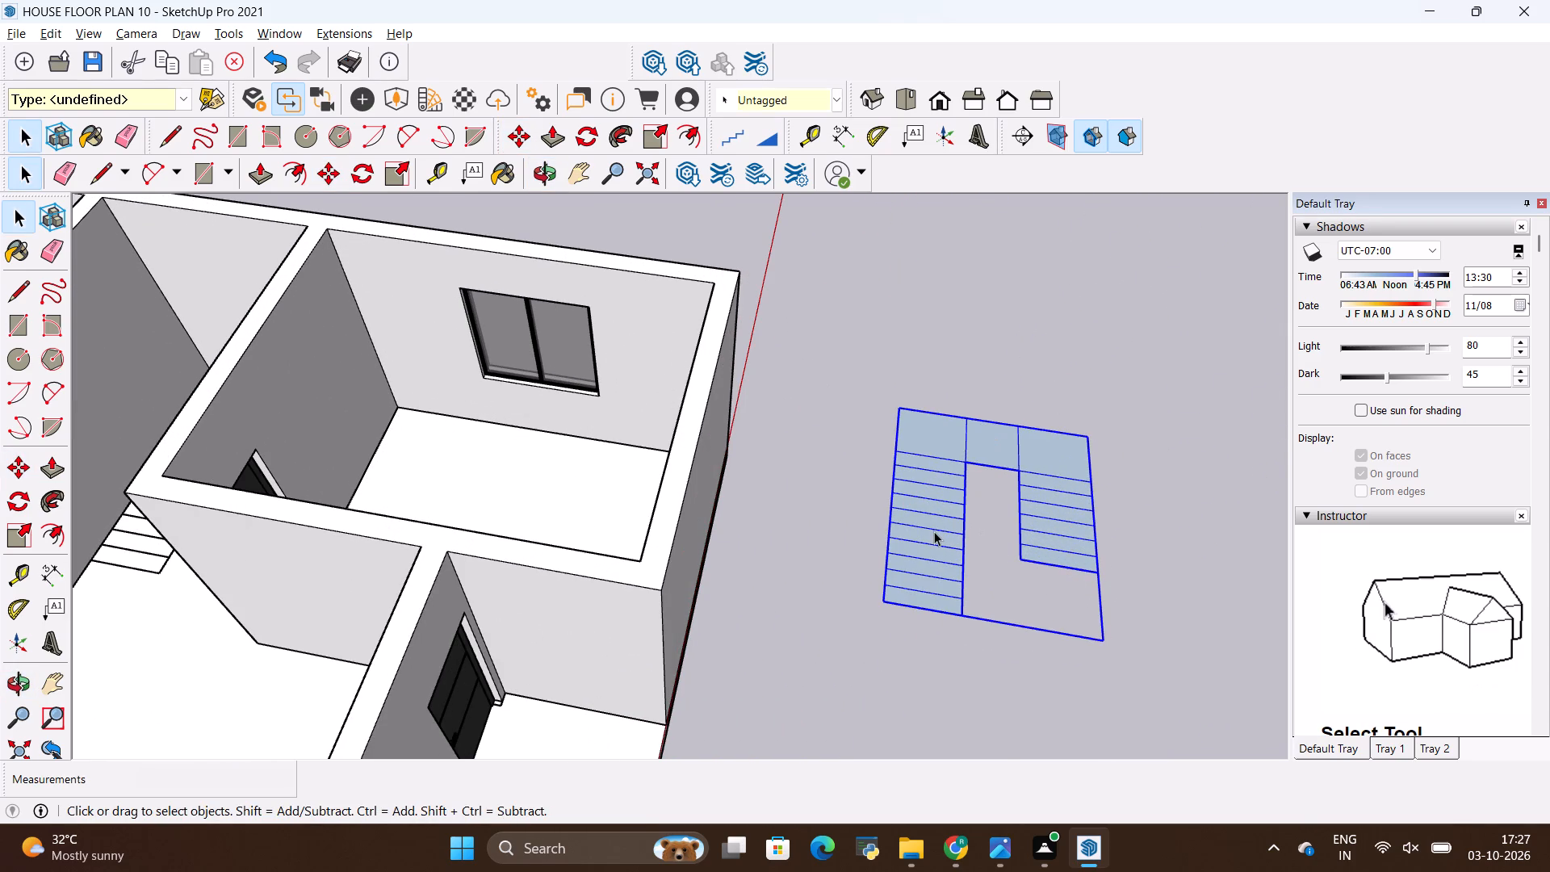
triple_click(911, 535)
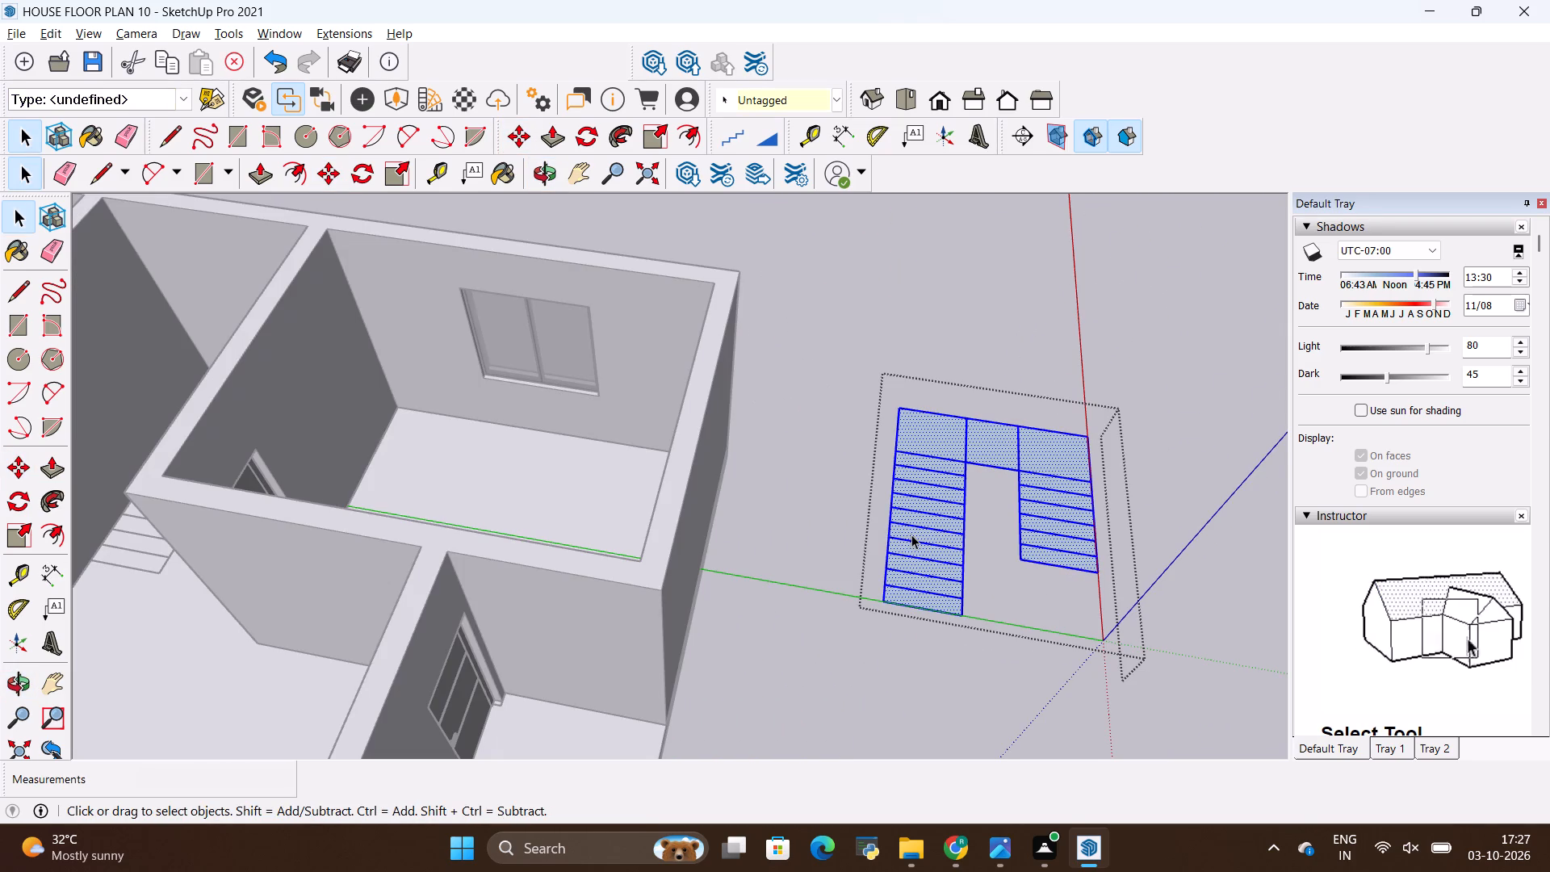
click(911, 535)
click(734, 141)
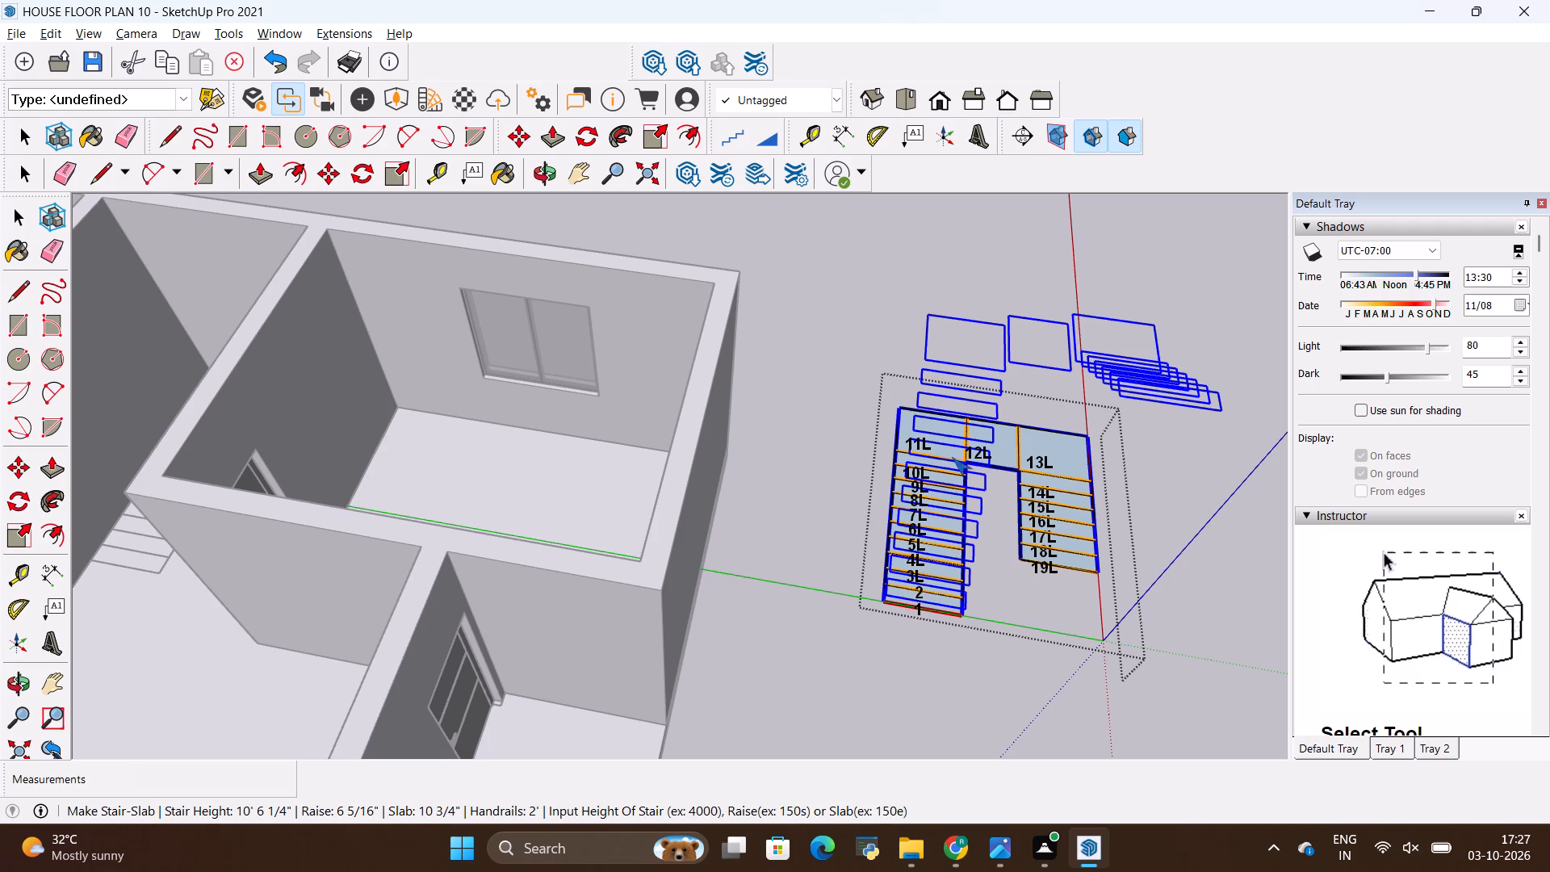
Set the stair maker's raise to 6.315", generate the slab-type staircase with handrails, and close the group.
scroll(1049, 545, up, 3)
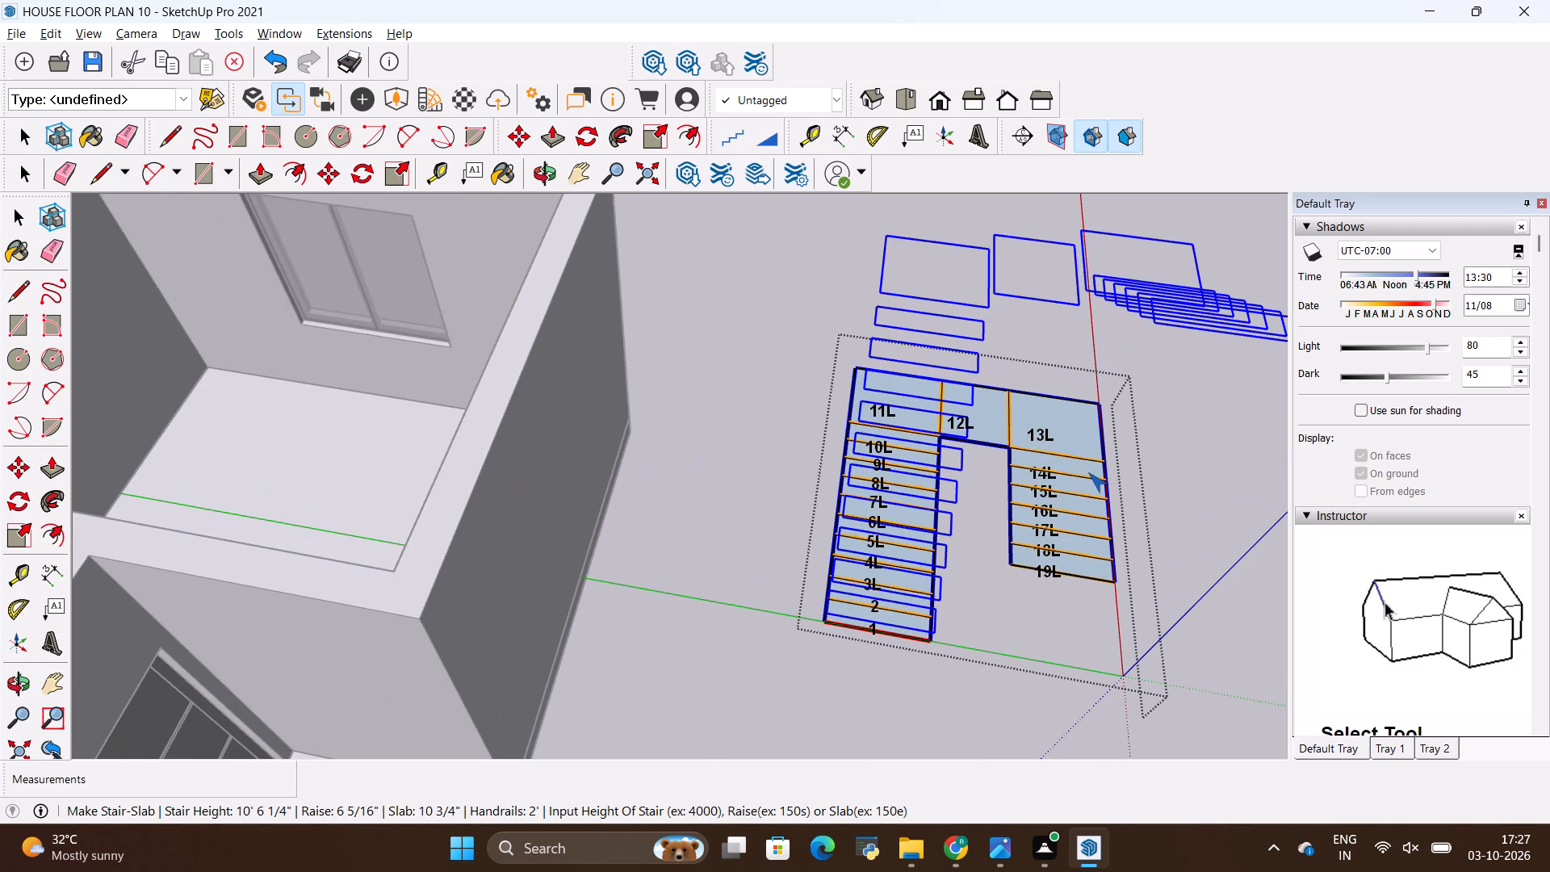
scroll(1088, 472, down, 1)
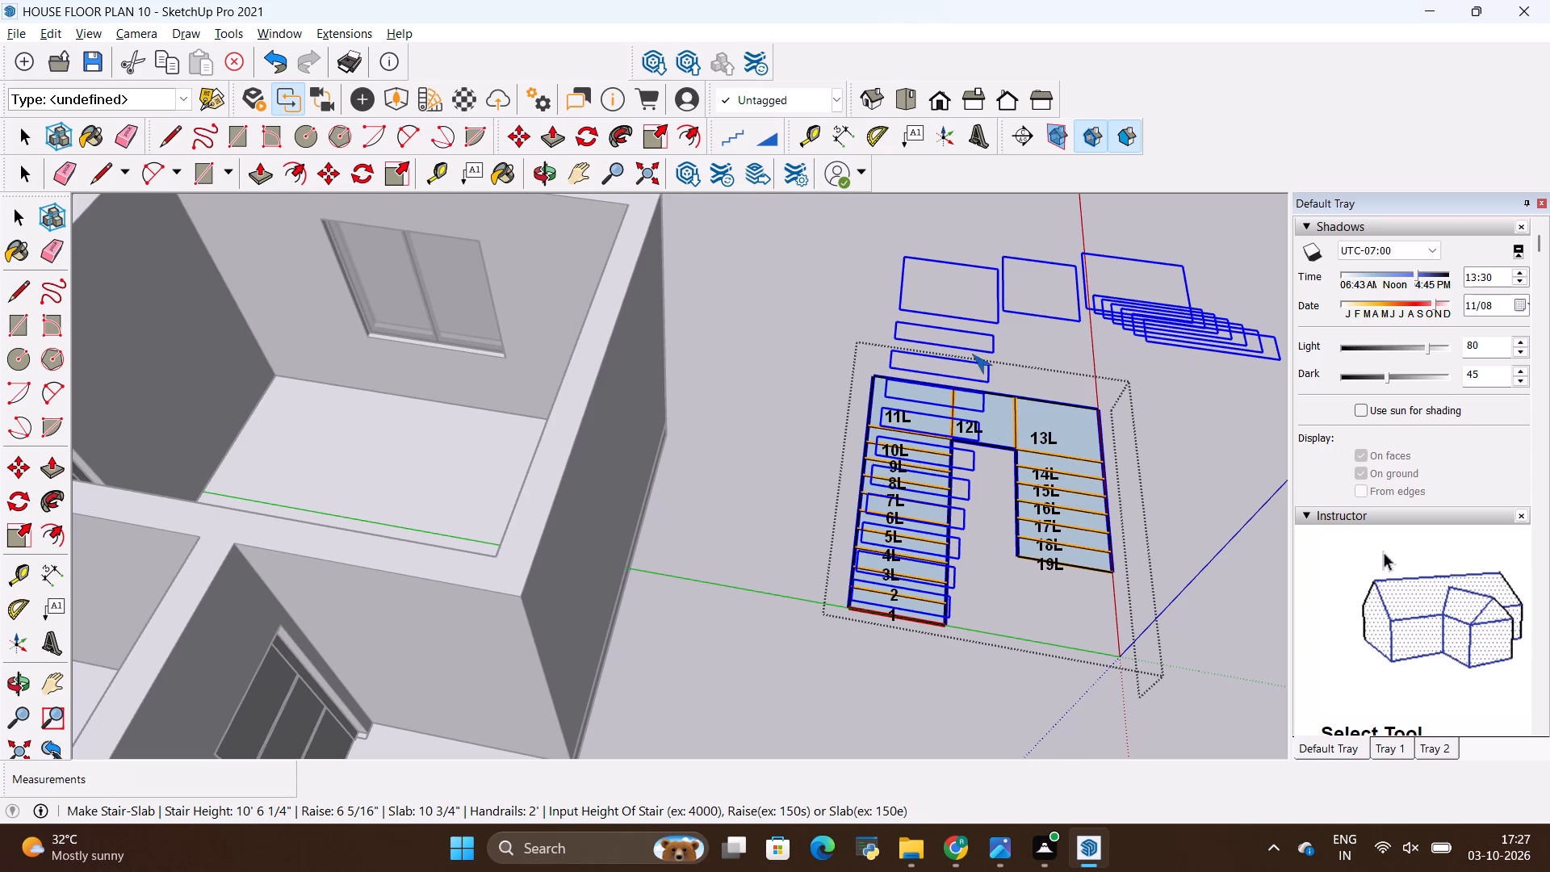
scroll(1003, 470, down, 2)
scroll(998, 428, up, 2)
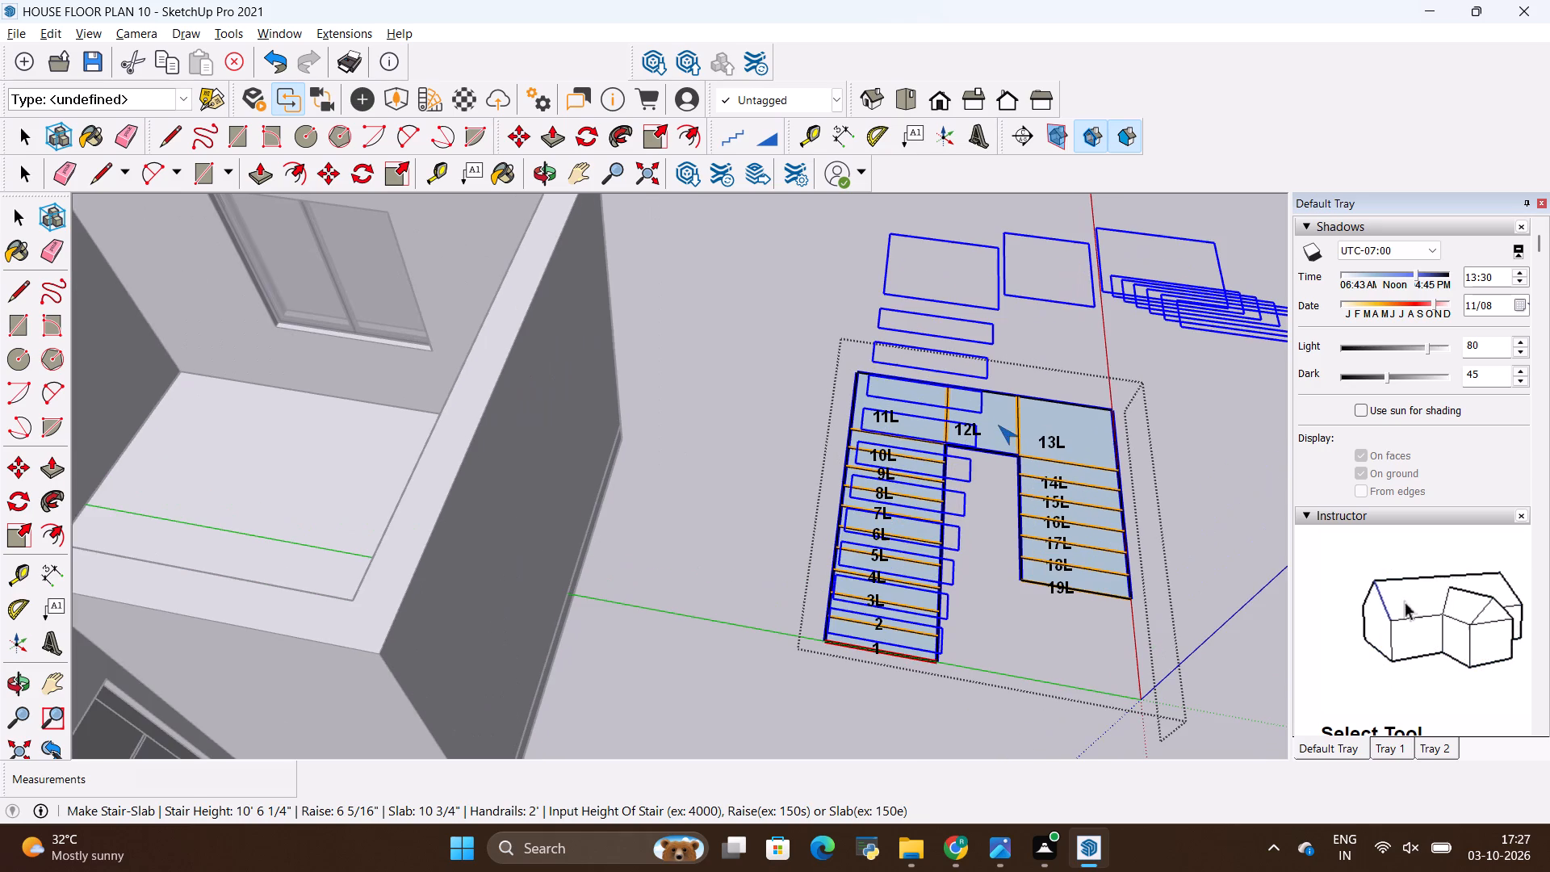
right_click(1083, 442)
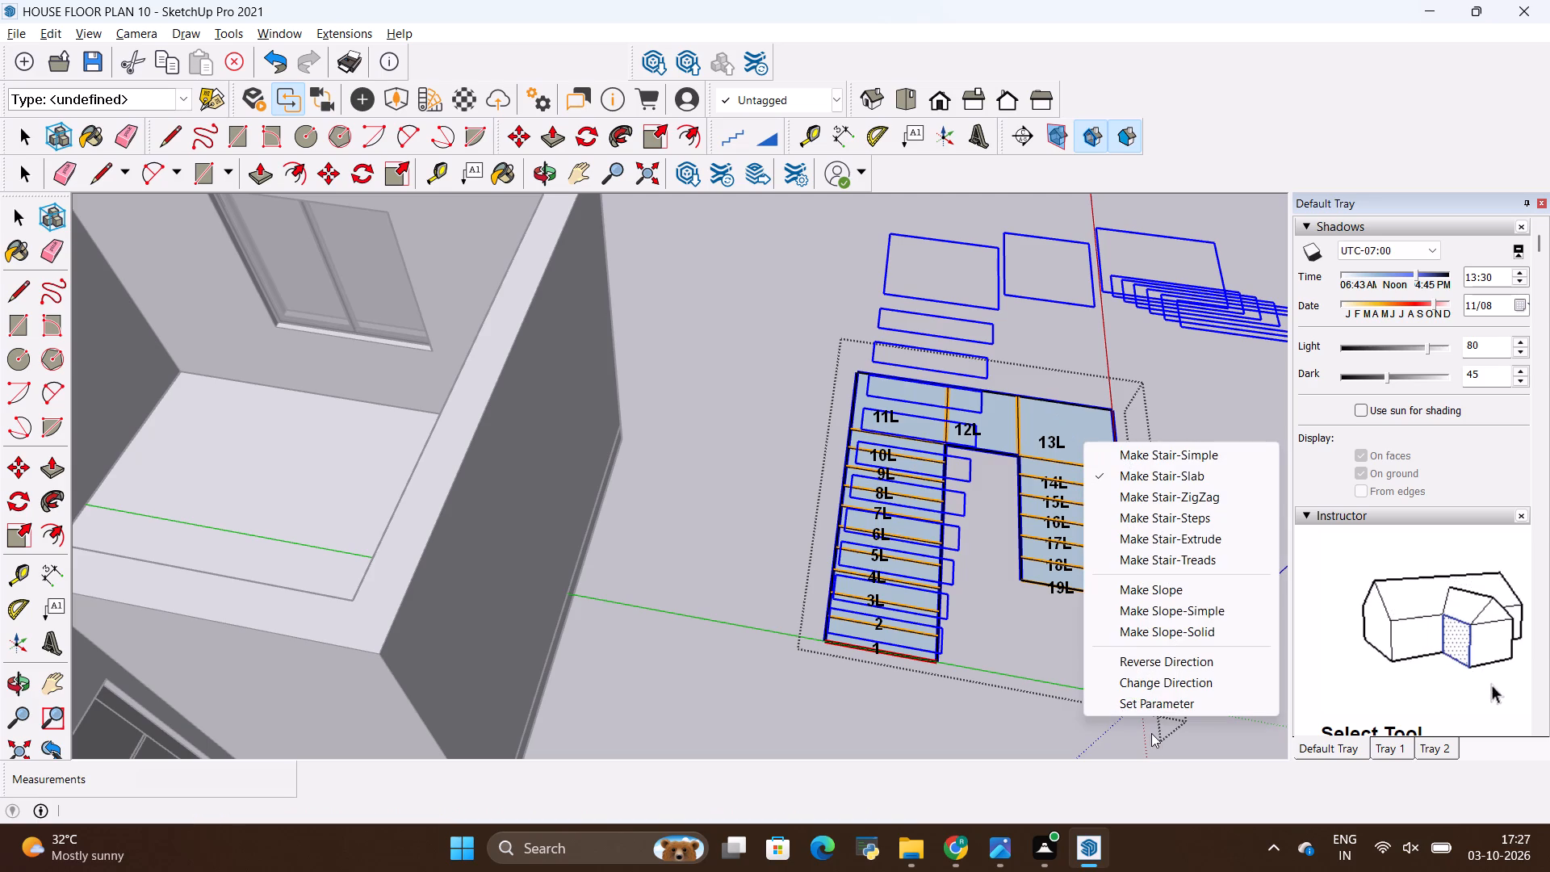
click(1159, 702)
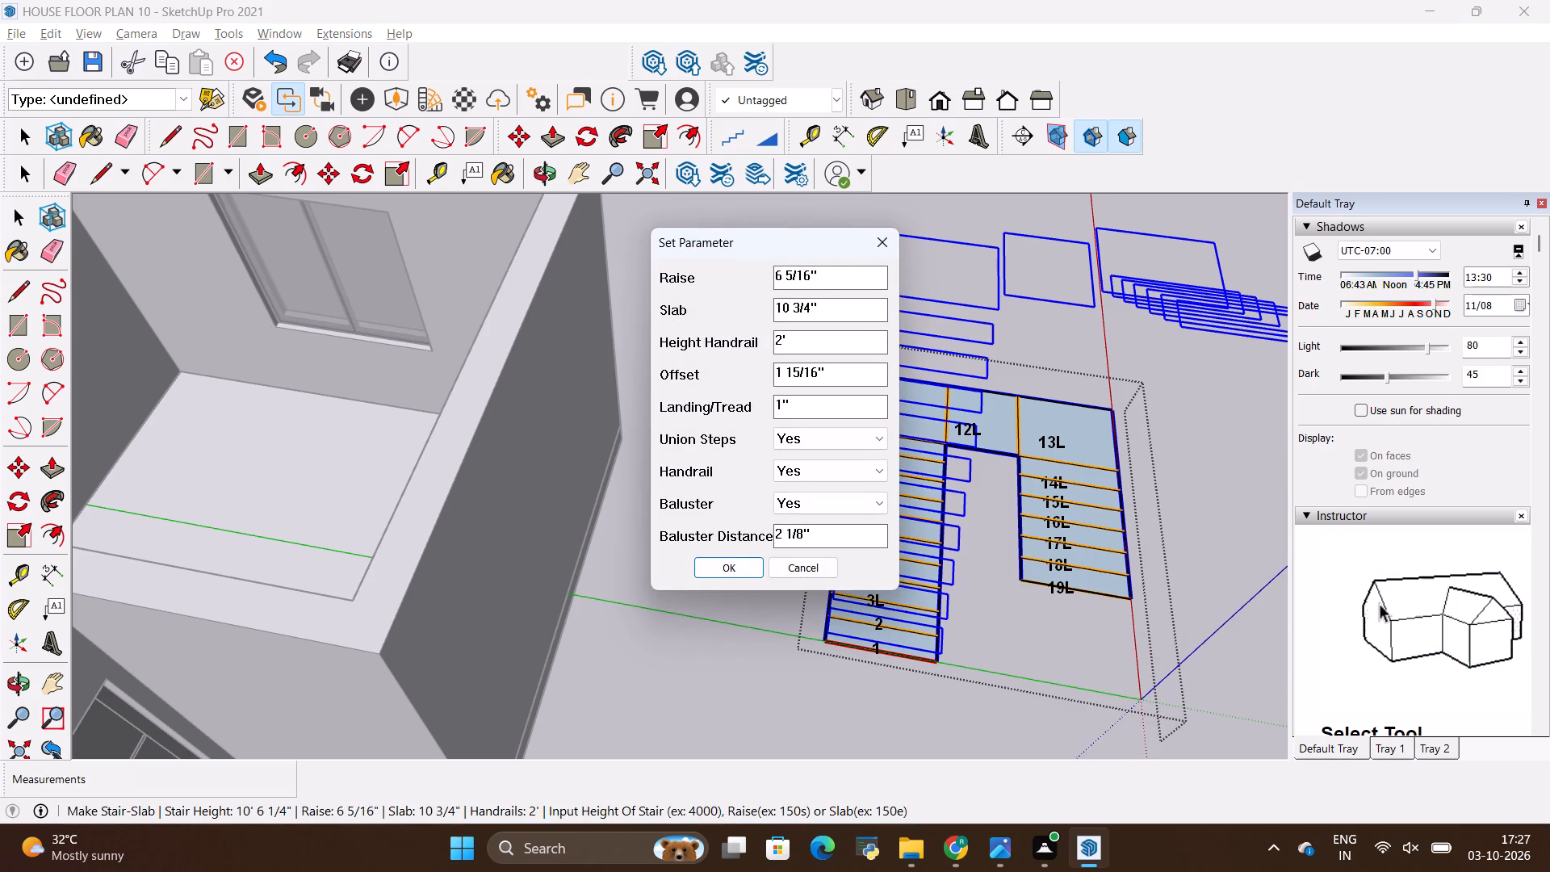
click(833, 275)
key(BackSpace)
key(BackSpace)
key(BackSpace)
key(BackSpace)
key(BackSpace)
key(BackSpace)
key(BackSpace)
key(BackSpace)
key(BackSpace)
key(BackSpace)
key(BackSpace)
key(BackSpace)
key(BackSpace)
key(BackSpace)
key(BackSpace)
key(BackSpace)
key(BackSpace)
key(BackSpace)
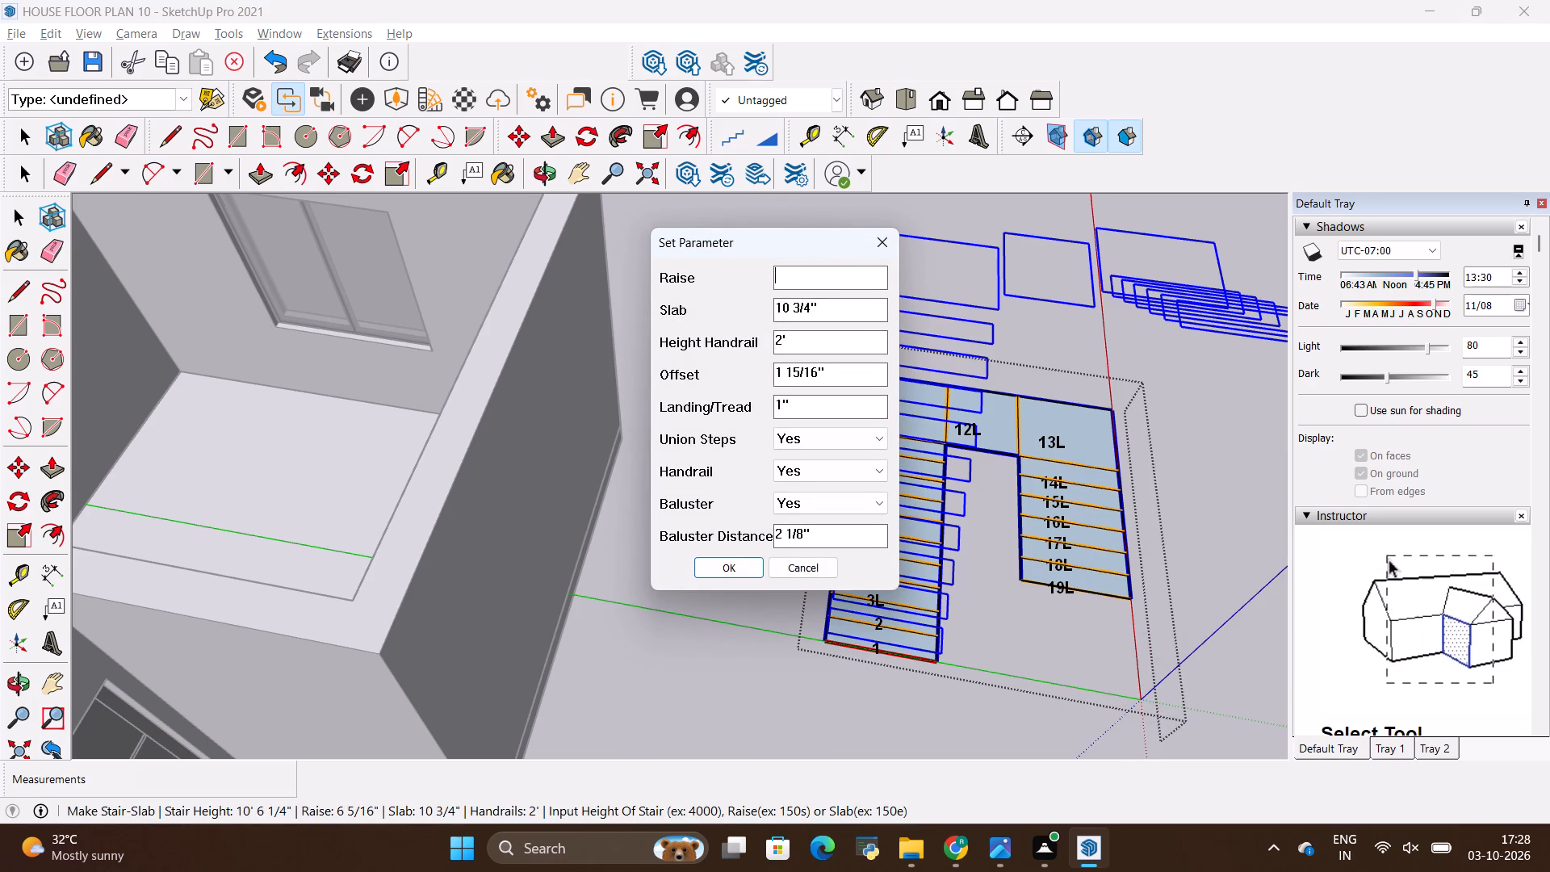
text(6.)
text(315)
key(shift+quotedbl)
key(Return)
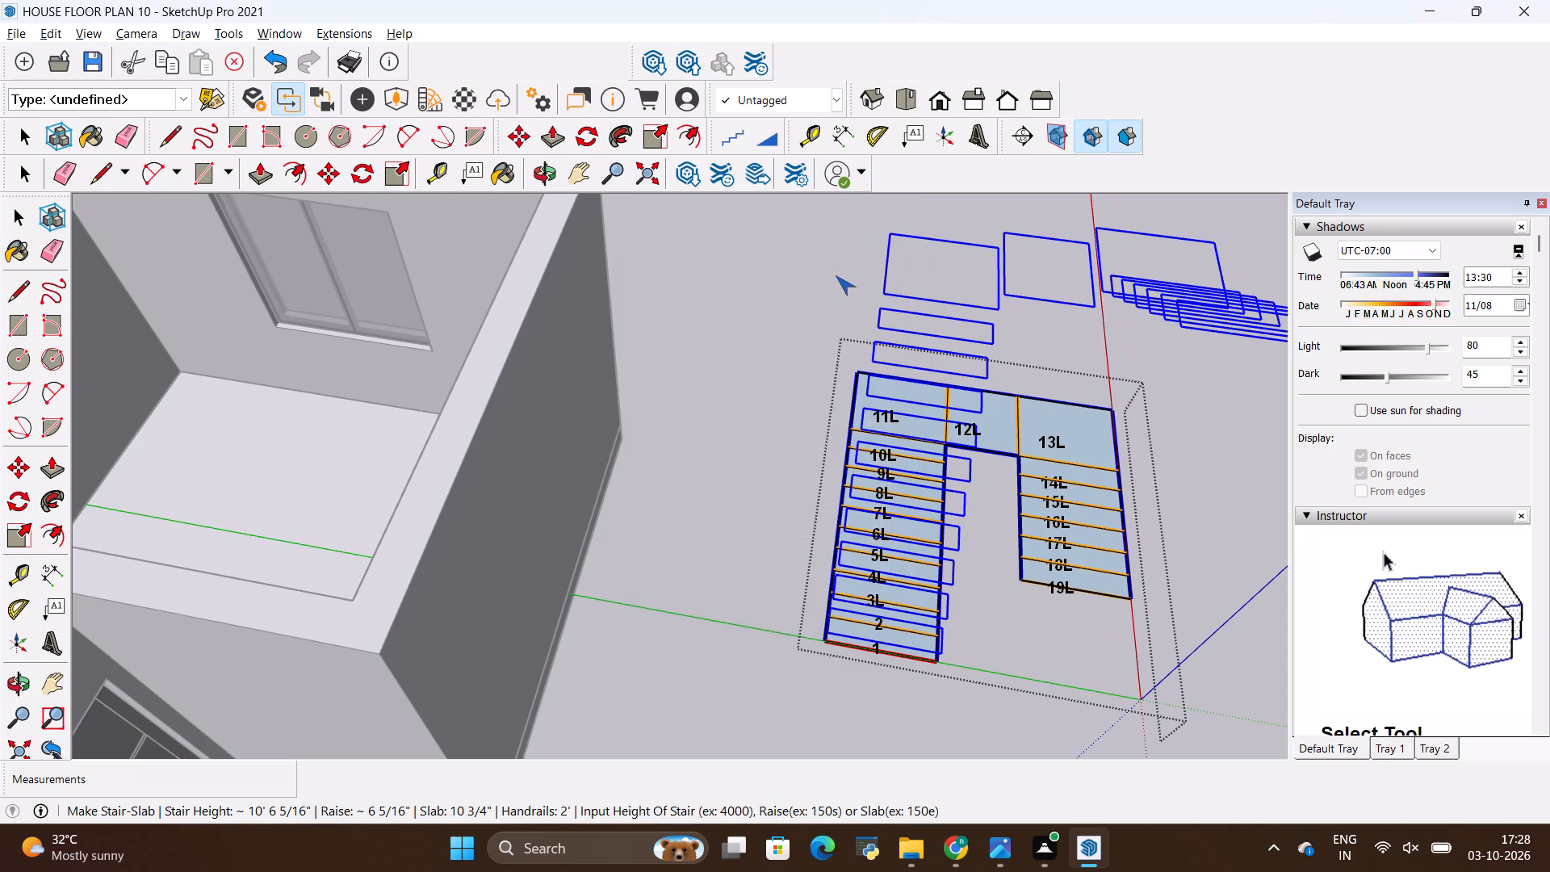
key(Return)
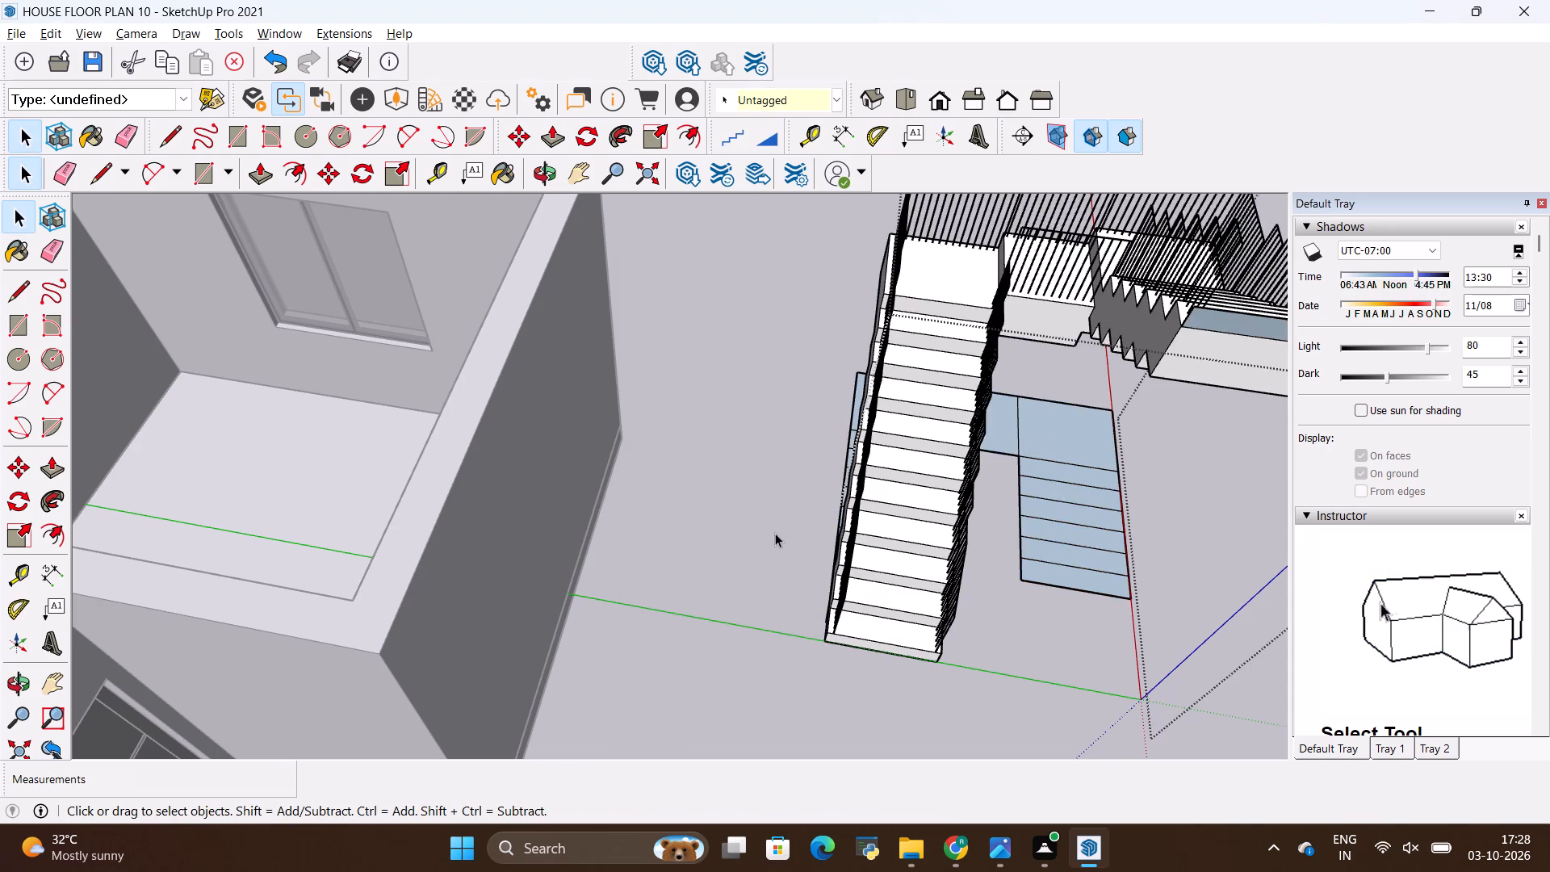
scroll(775, 533, down, 8)
scroll(836, 455, down, 9)
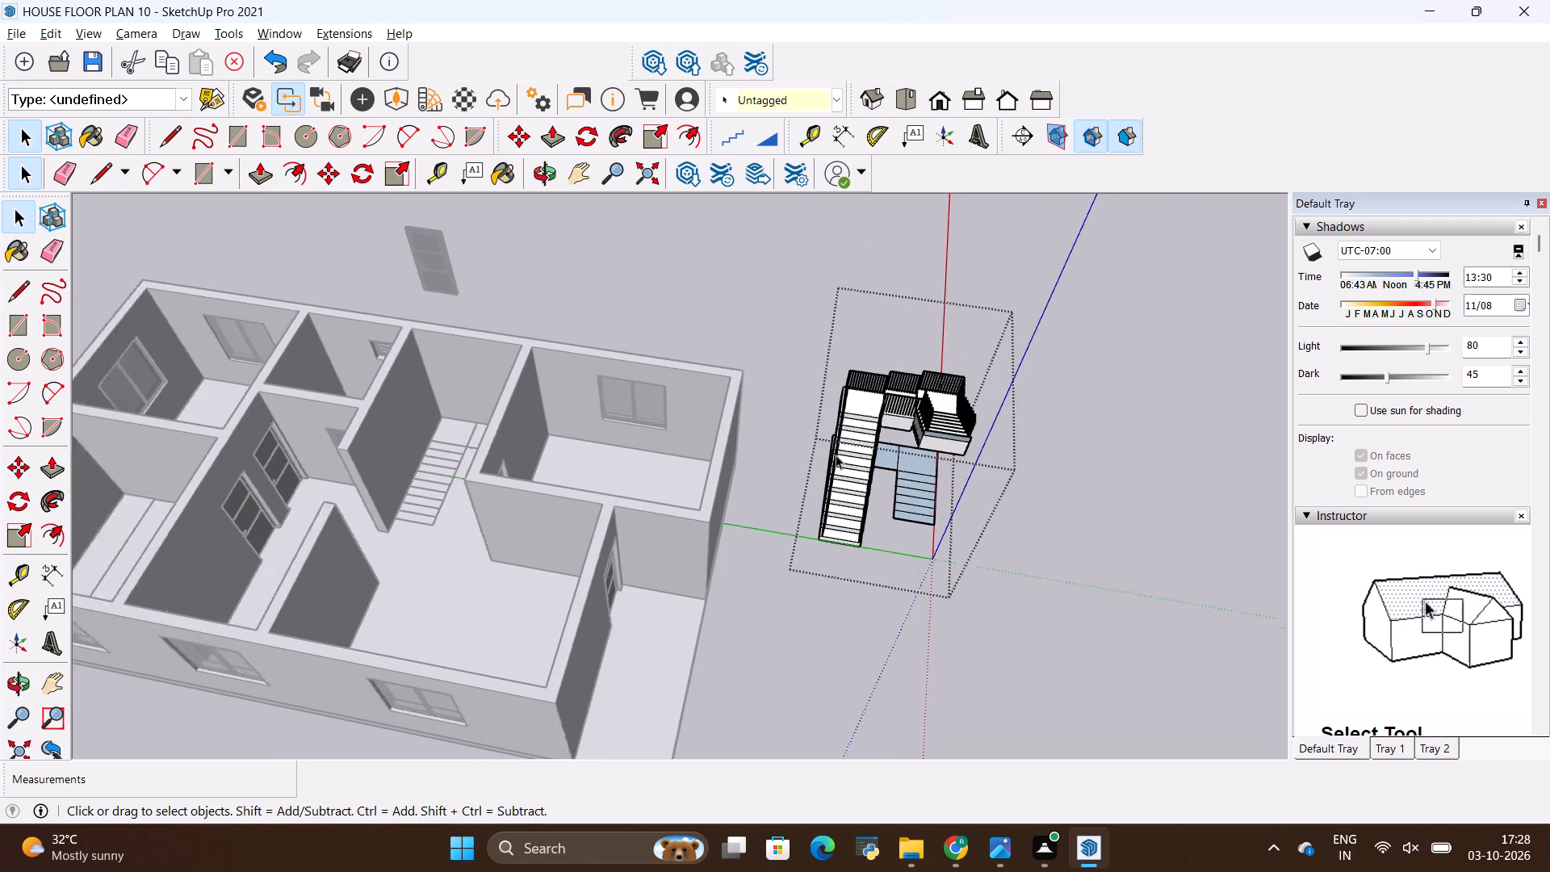
scroll(777, 356, down, 3)
scroll(788, 343, up, 4)
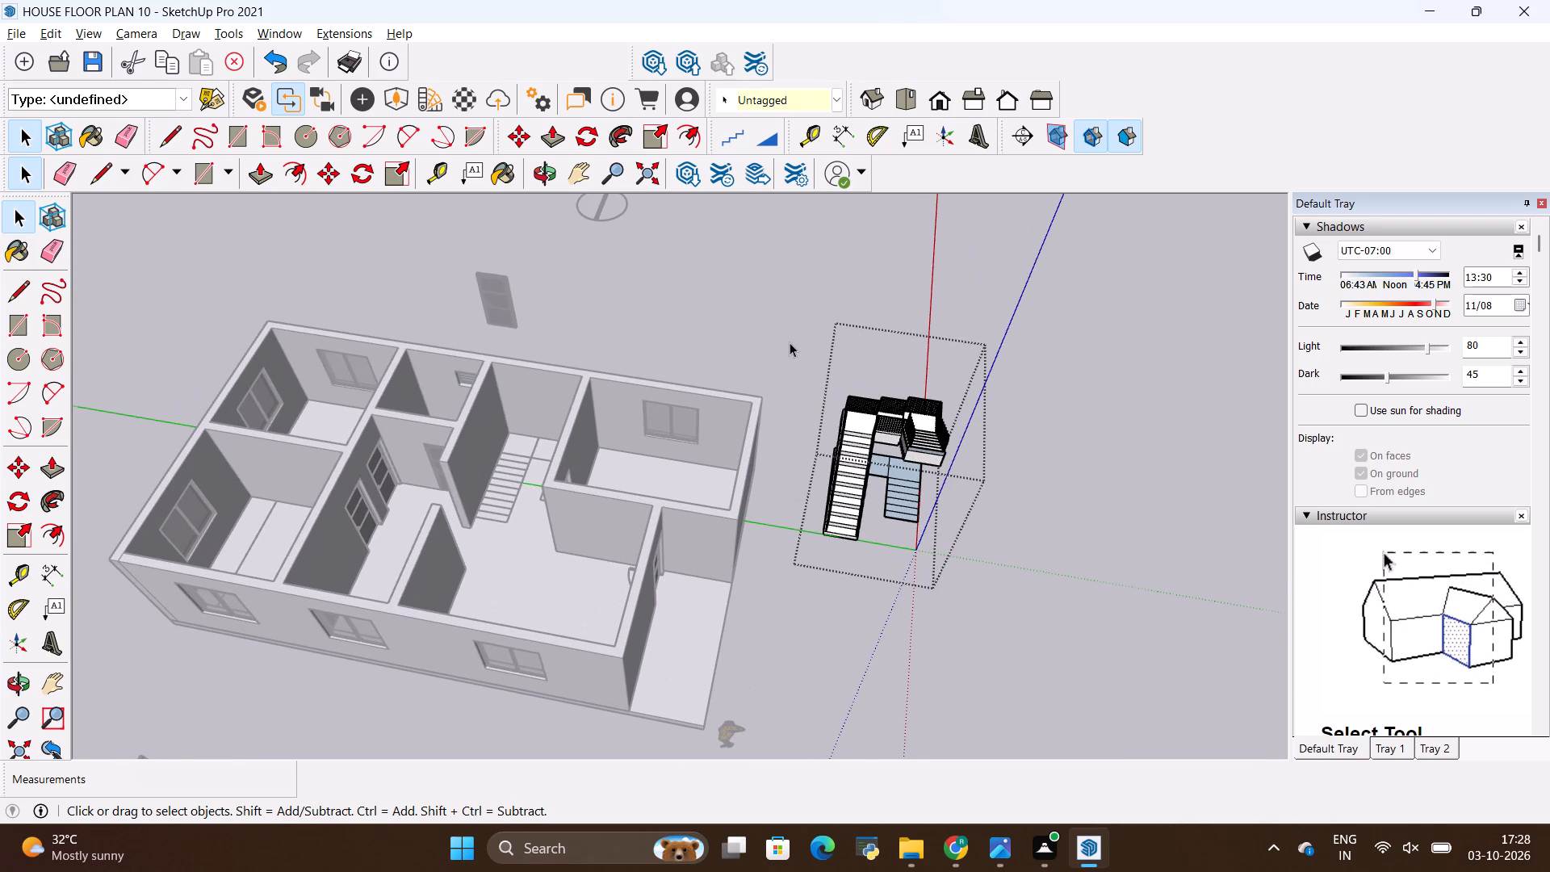
key(space)
click(793, 306)
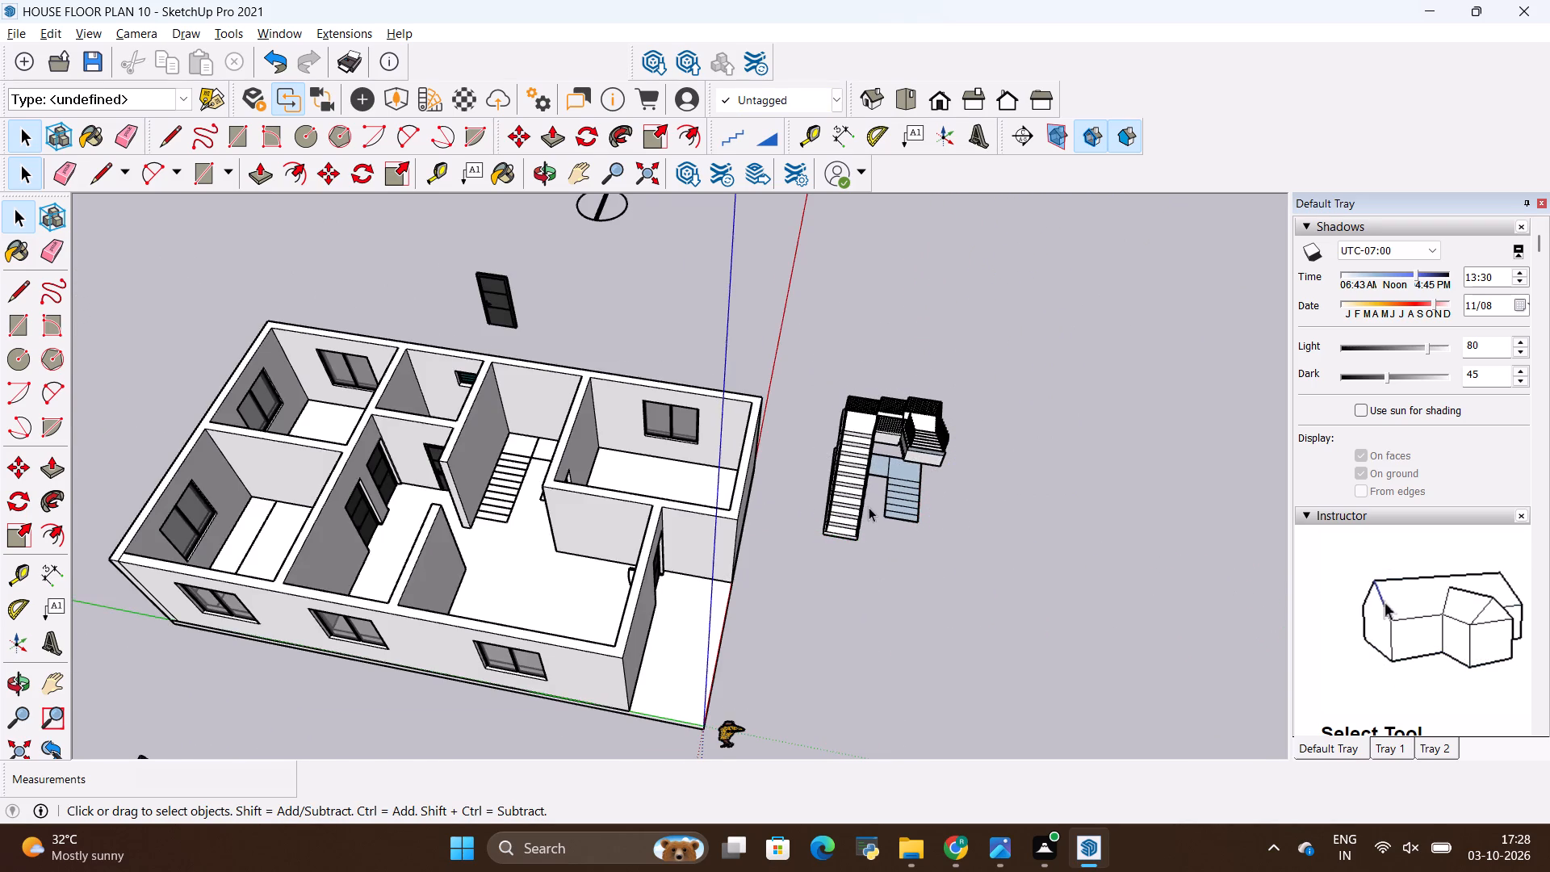
Move the generated staircase group by the bottom corner of its first step onto the matching corner of the stair lines inside the house.
scroll(870, 509, up, 3)
click(845, 507)
scroll(913, 589, up, 3)
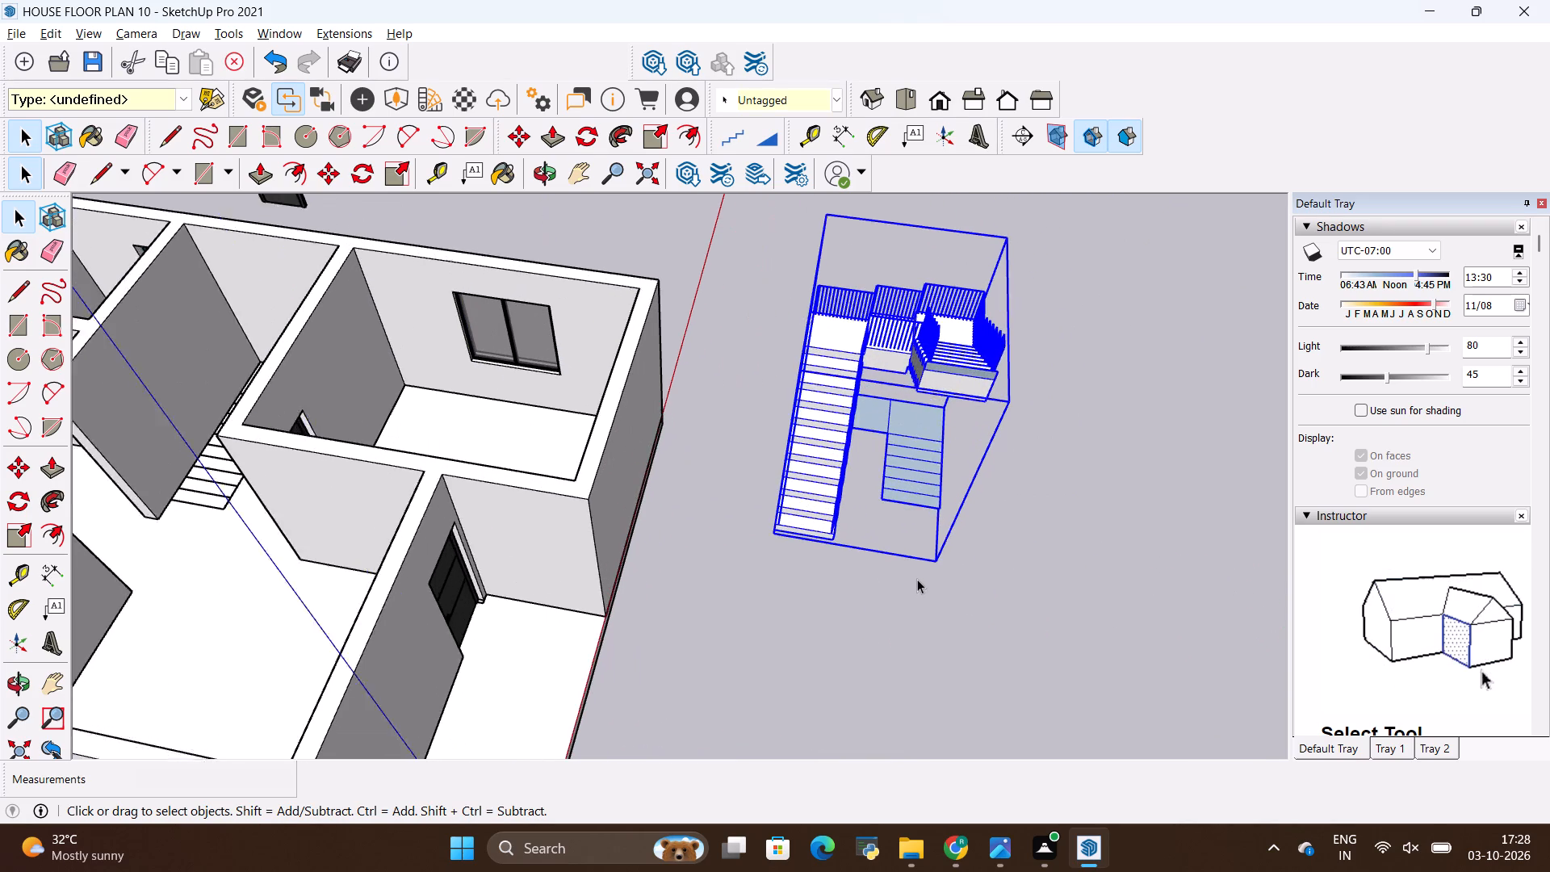
scroll(917, 579, up, 1)
key(m)
click(935, 564)
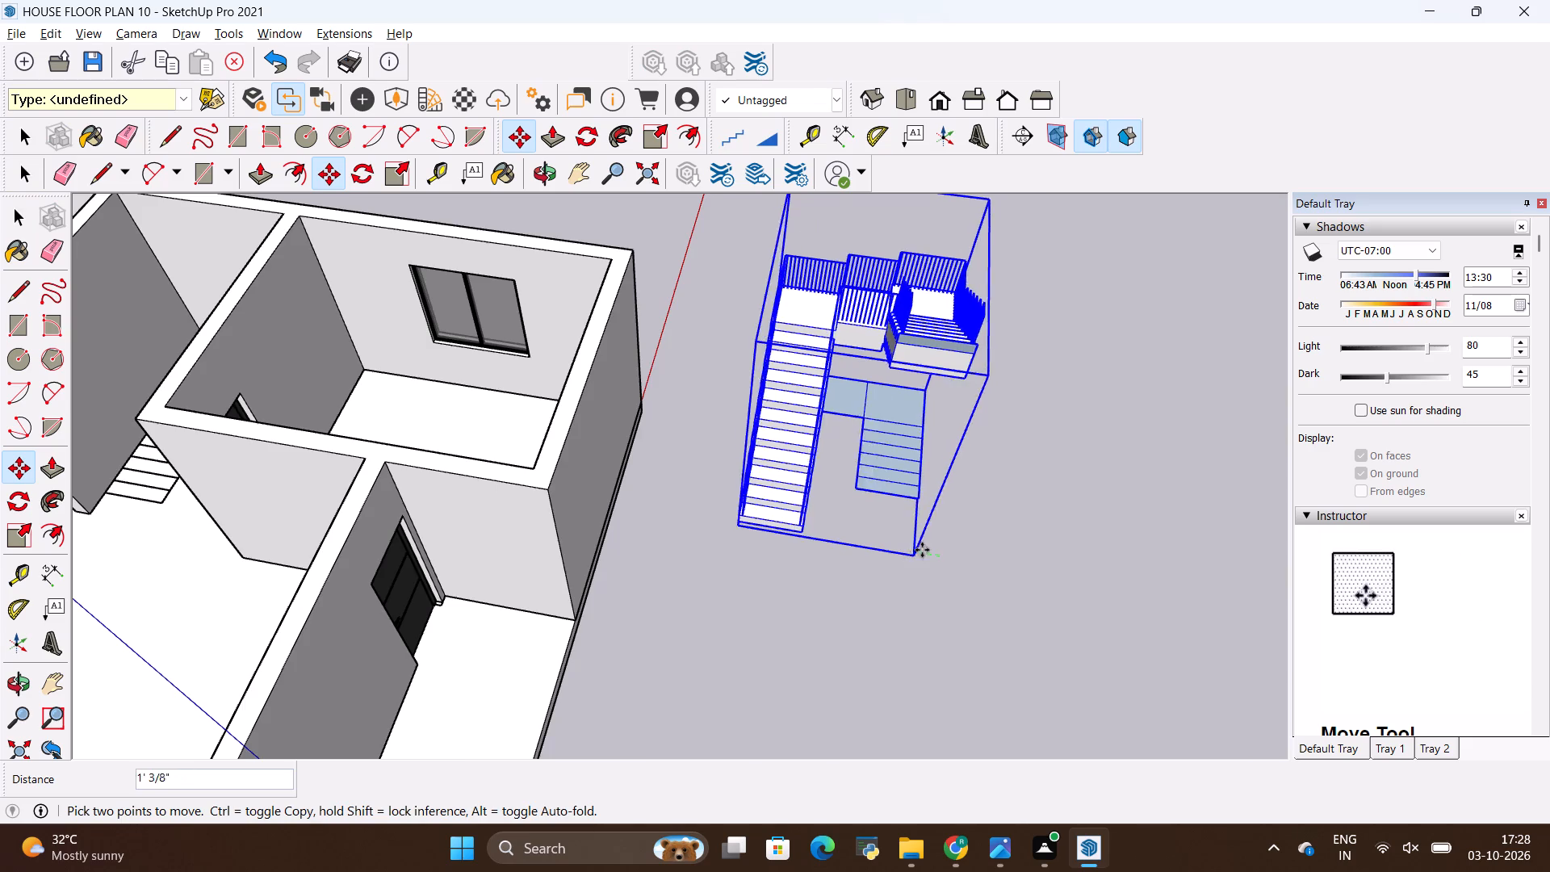
scroll(926, 546, down, 4)
scroll(932, 542, up, 3)
key(Escape)
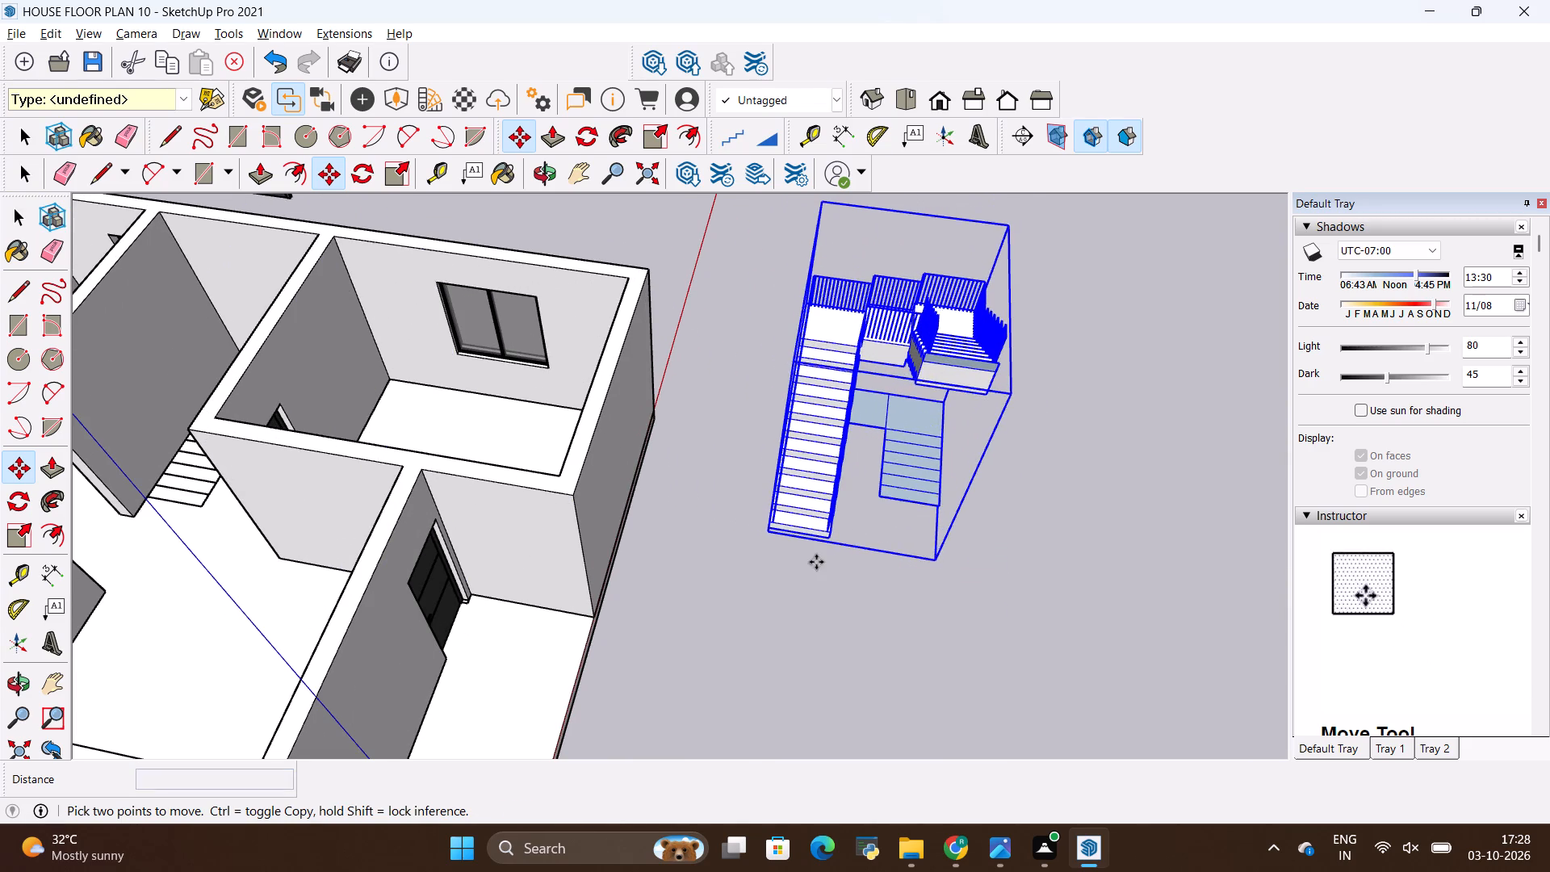
scroll(815, 562, up, 20)
scroll(815, 562, up, 1)
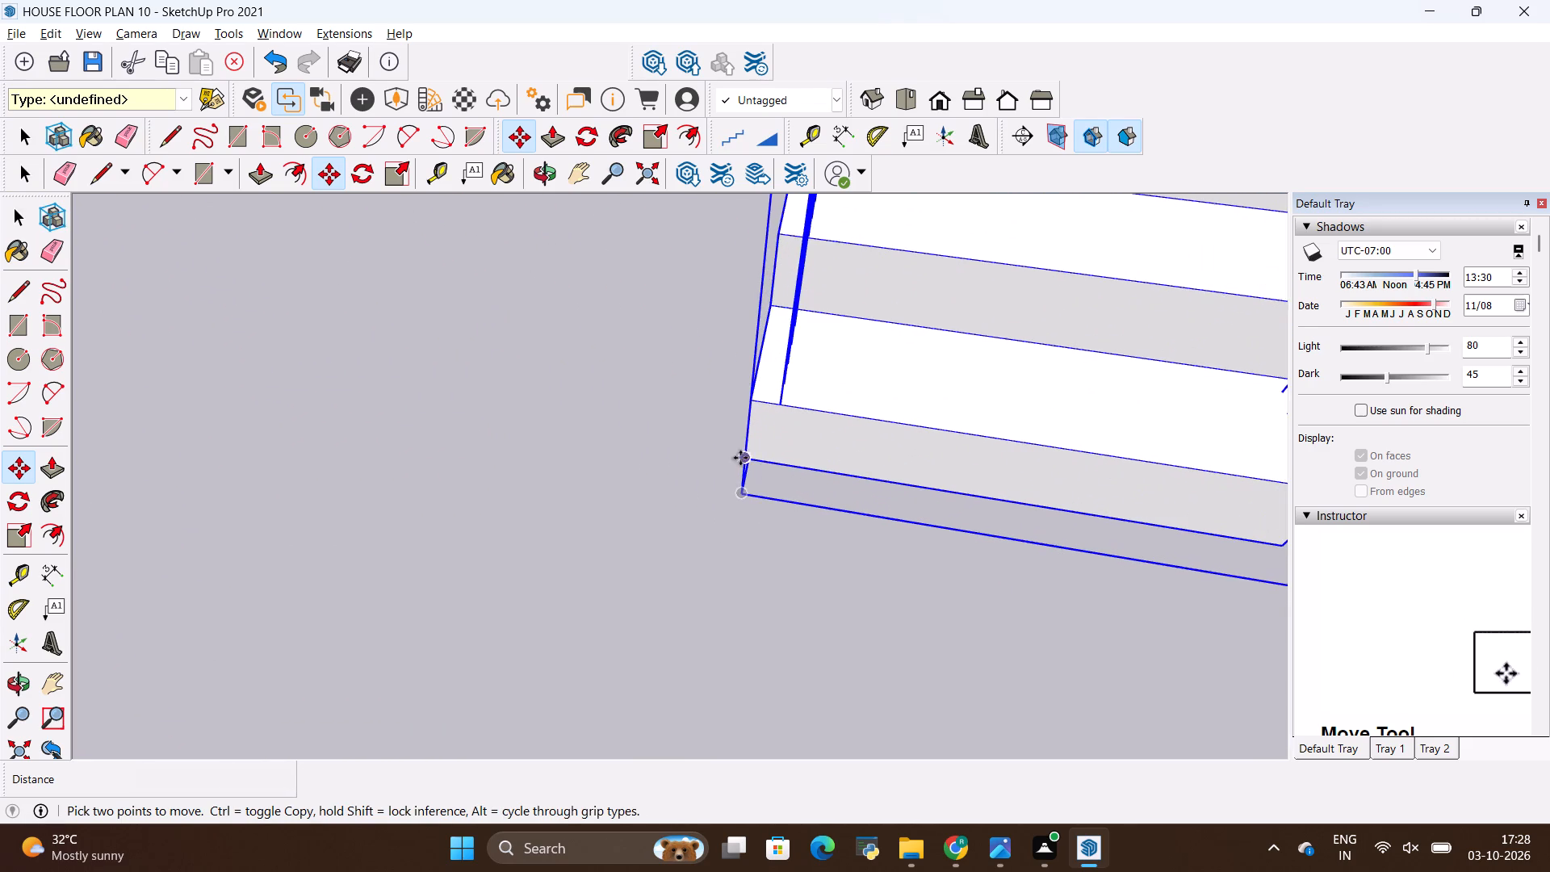
scroll(719, 459, up, 2)
middle_drag(719, 459, 940, 441)
scroll(743, 446, up, 1)
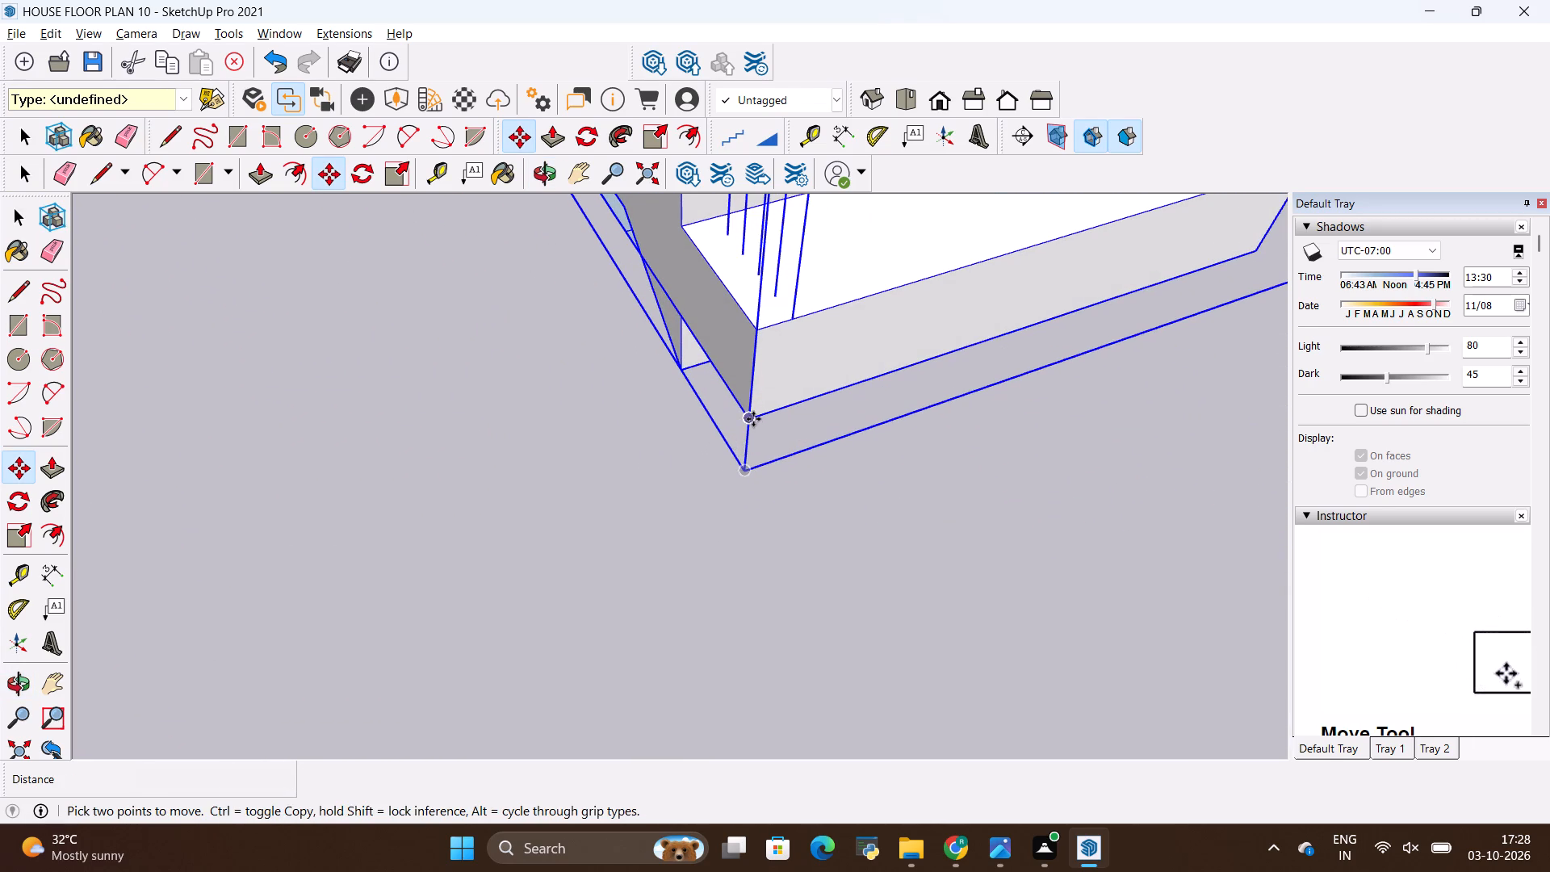
drag(753, 417, 746, 421)
scroll(822, 501, down, 20)
scroll(822, 501, down, 5)
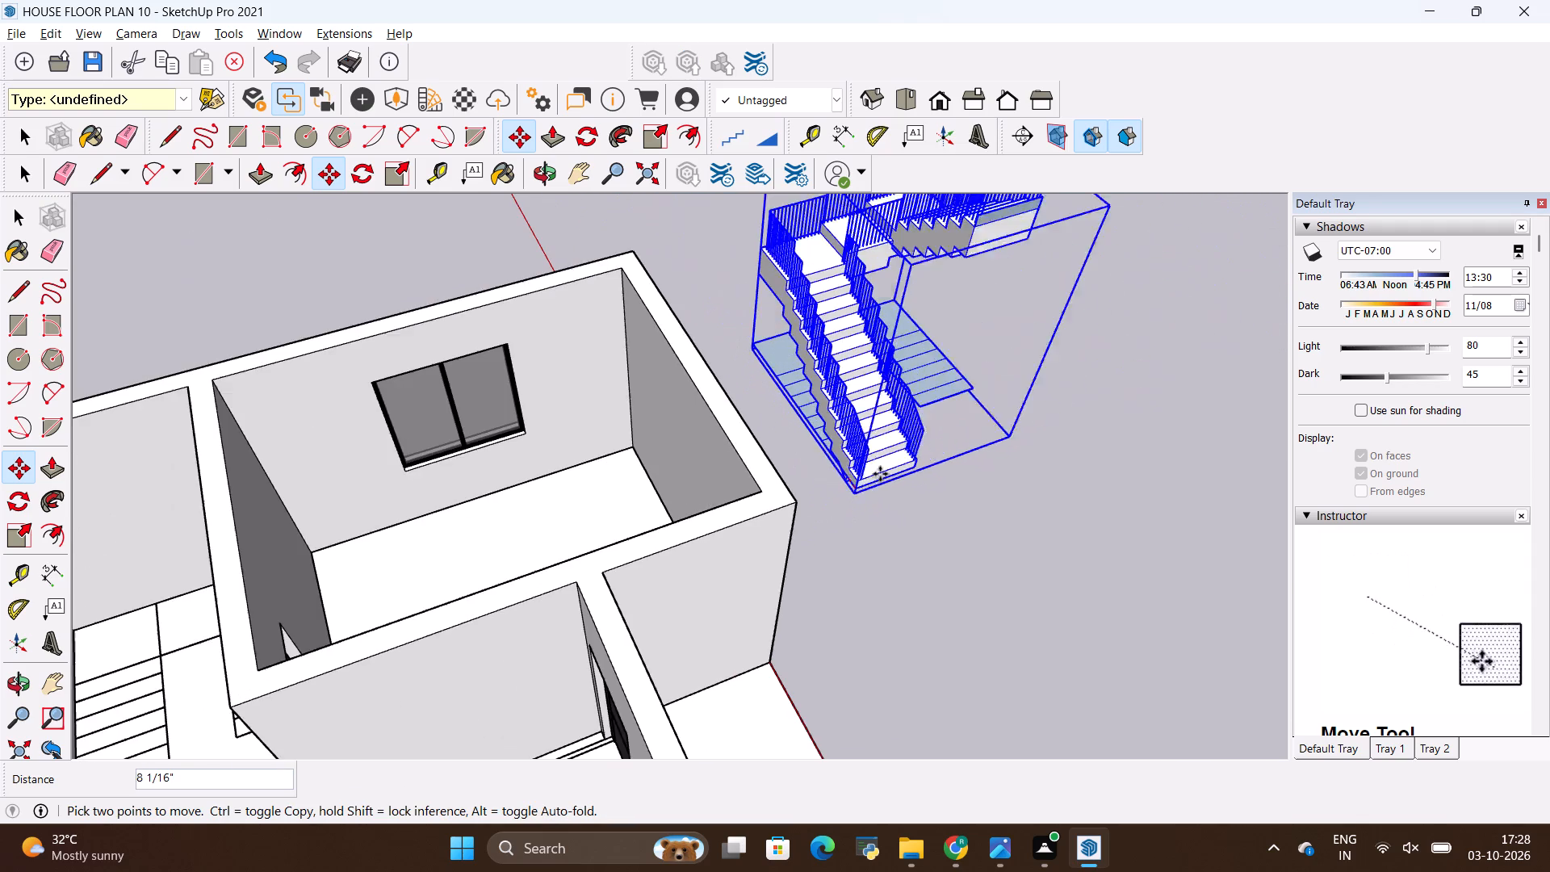
scroll(854, 461, down, 10)
scroll(581, 537, up, 9)
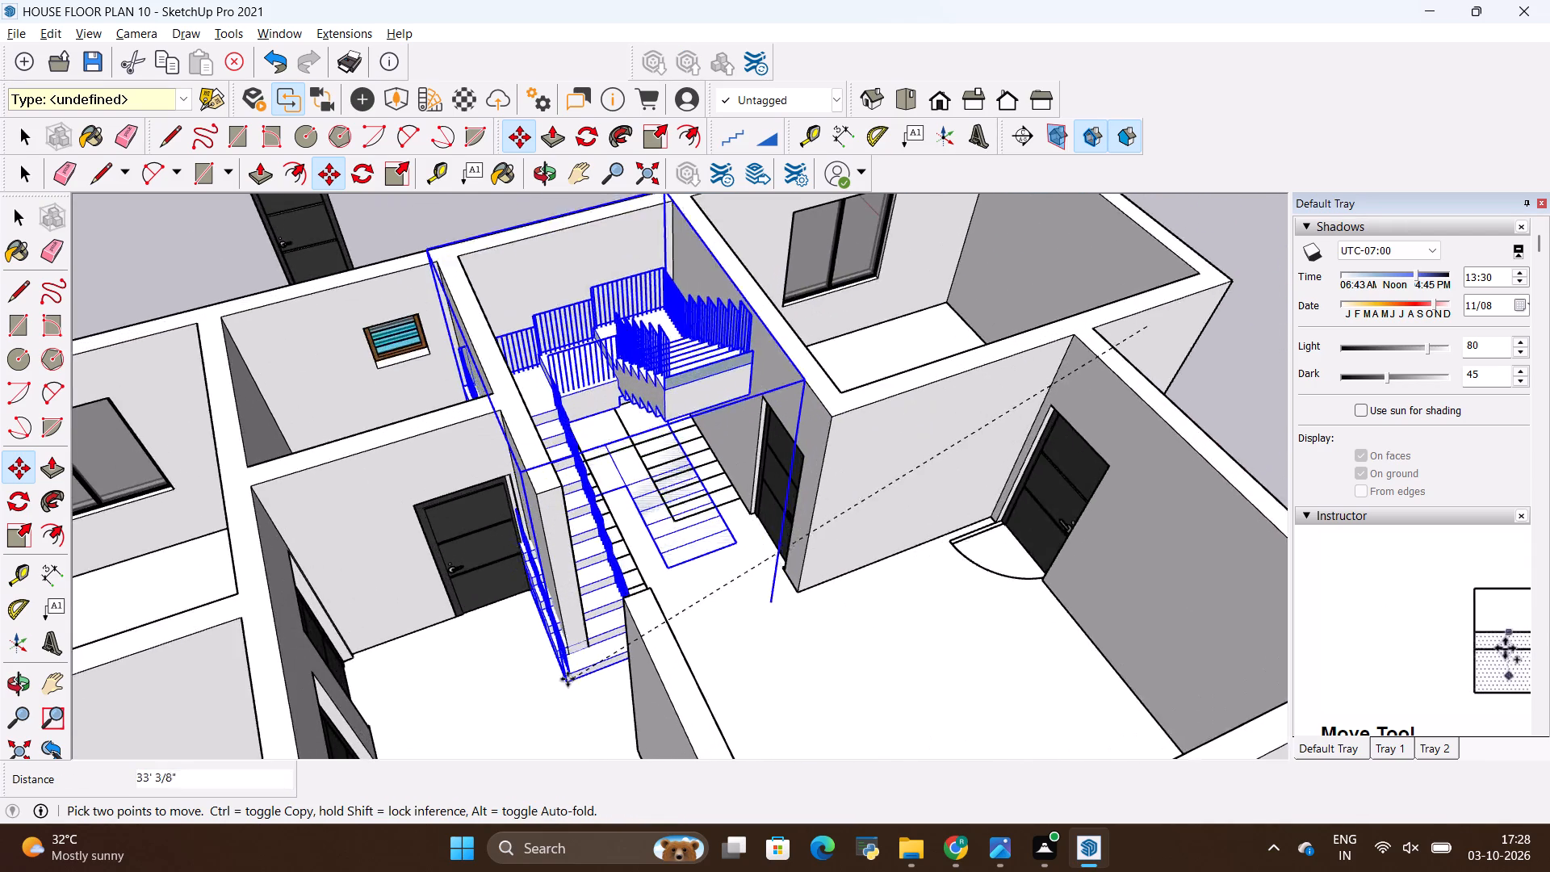
scroll(568, 679, up, 8)
middle_drag(629, 633, 489, 631)
scroll(501, 573, up, 2)
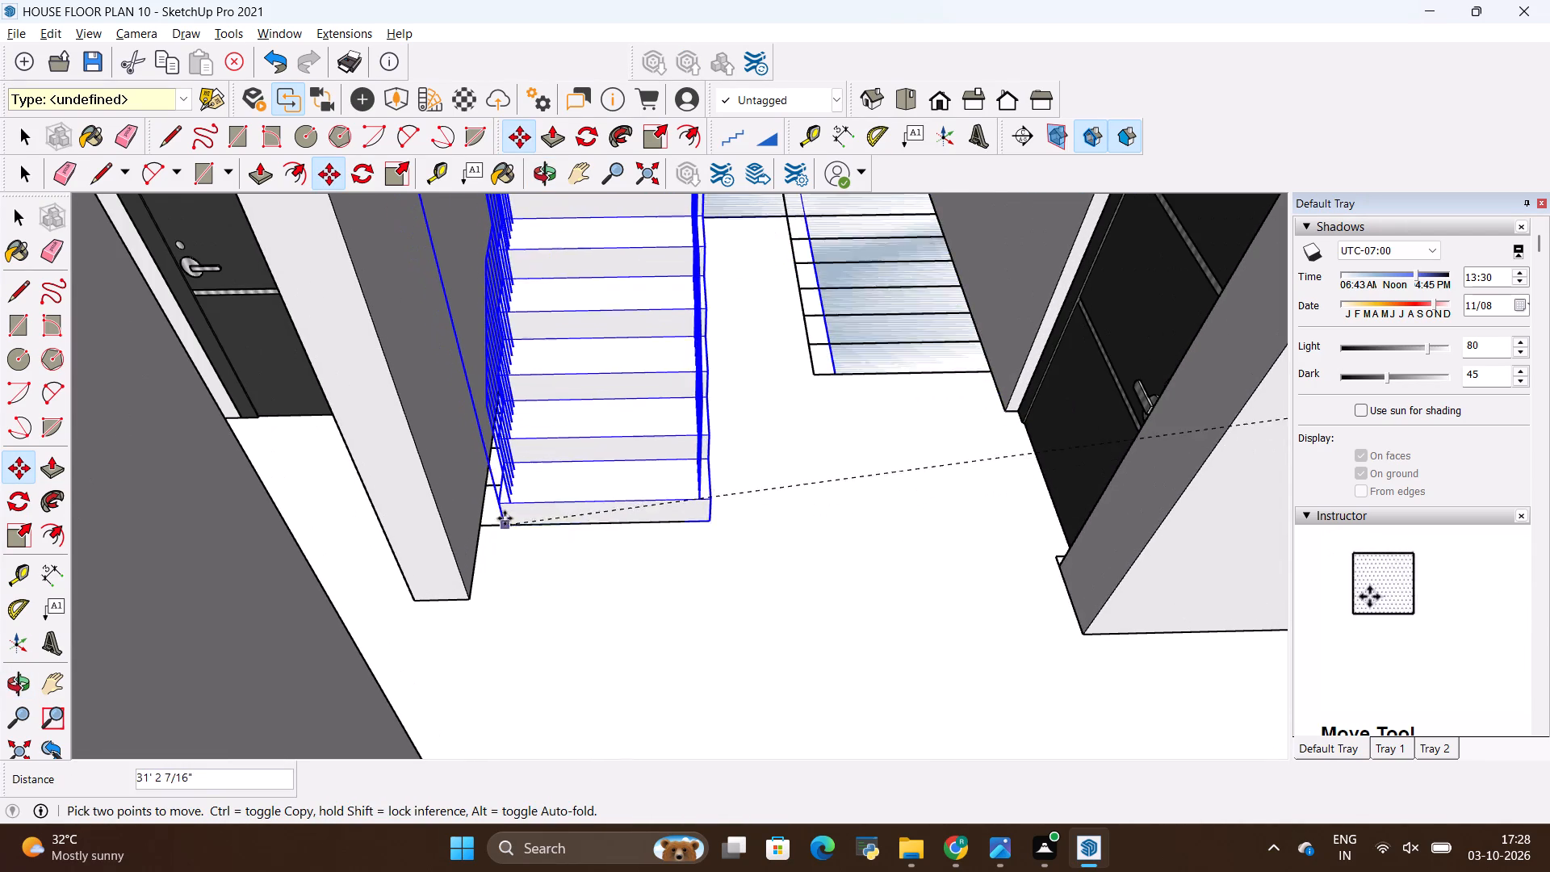
click(481, 525)
scroll(696, 610, down, 4)
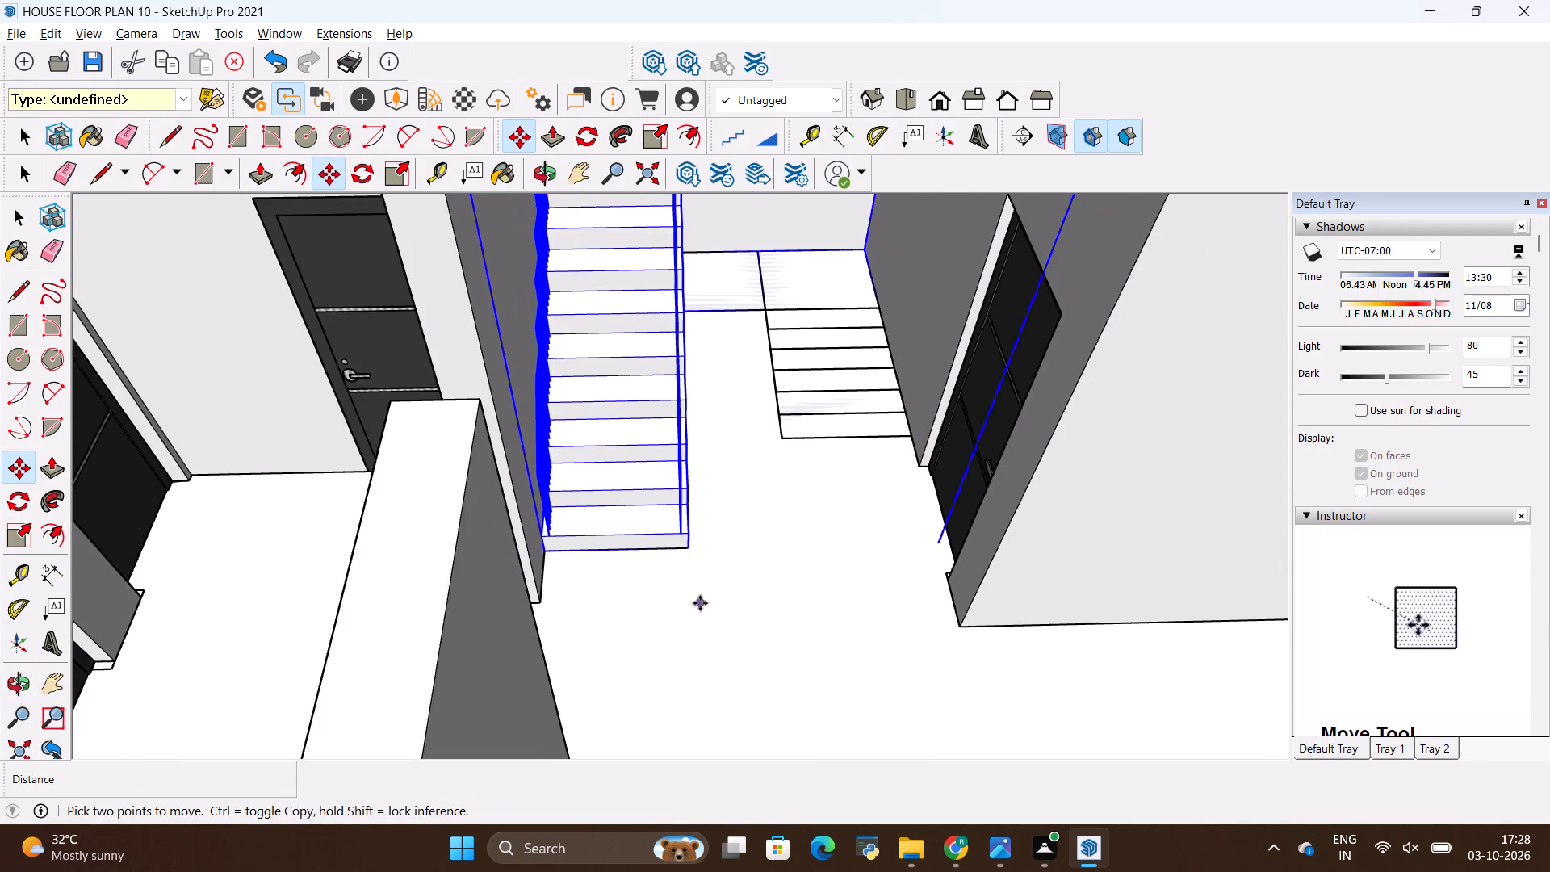
scroll(700, 603, down, 8)
key(Escape)
Open the relocated staircase group for editing.
scroll(800, 419, up, 3)
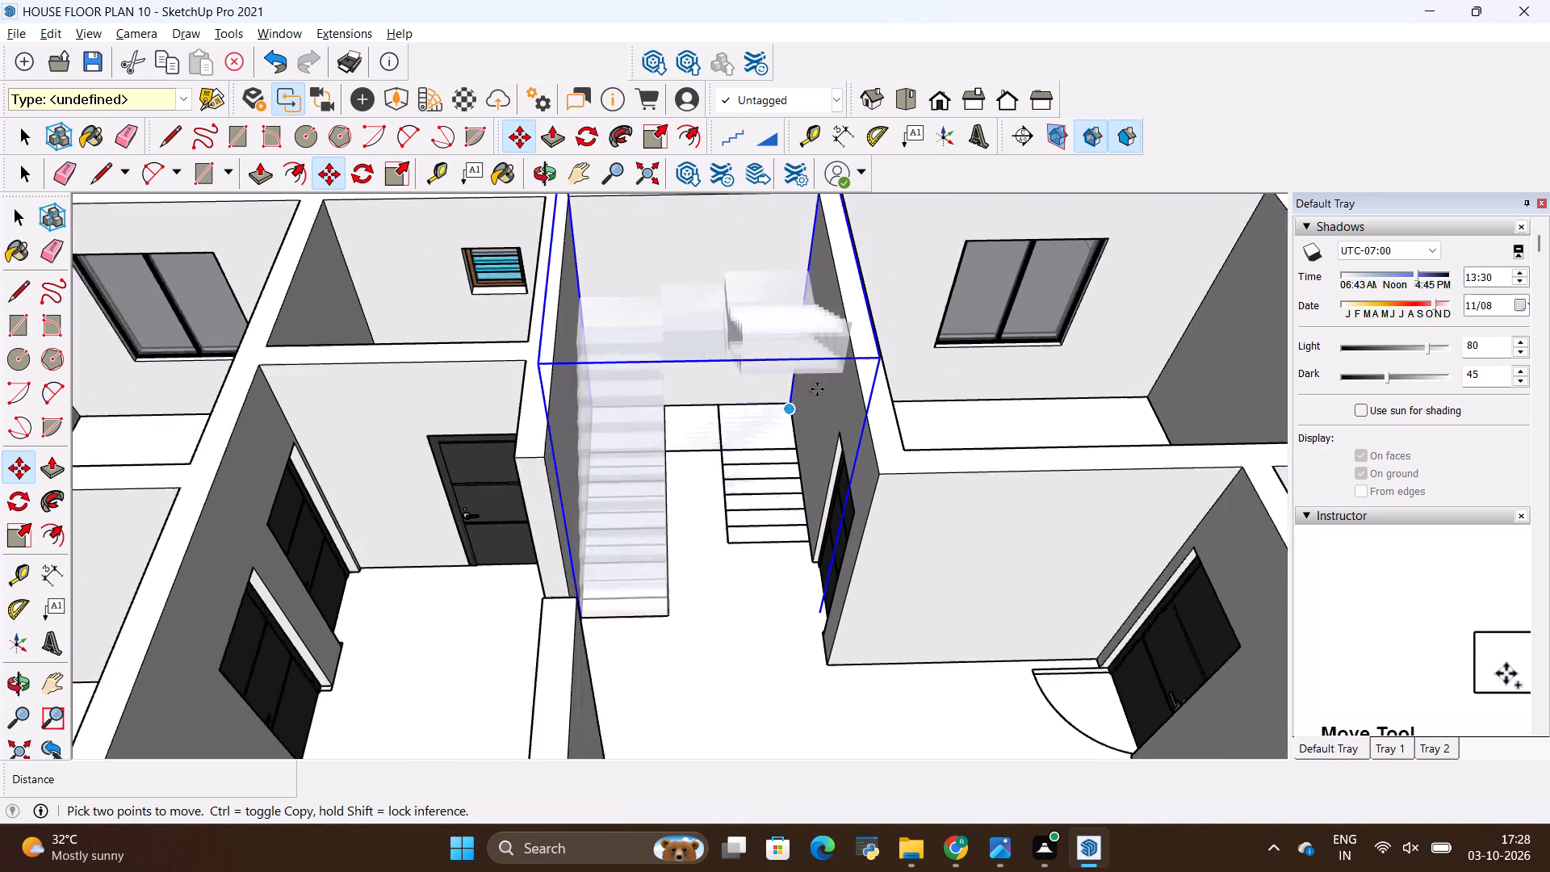
scroll(852, 348, up, 1)
double_click(850, 339)
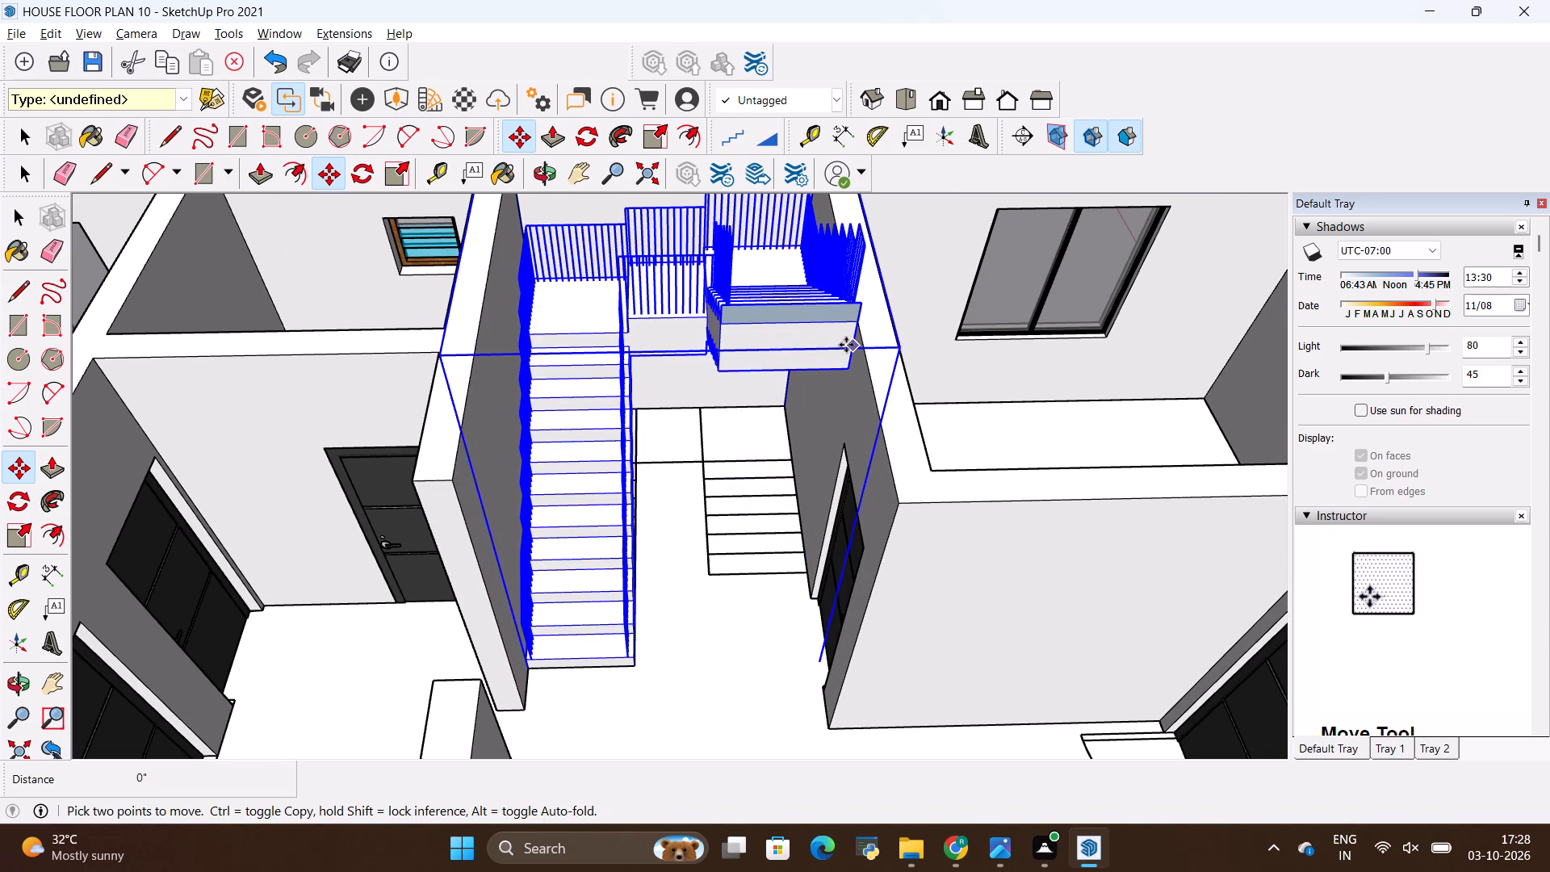
key(Escape)
key(space)
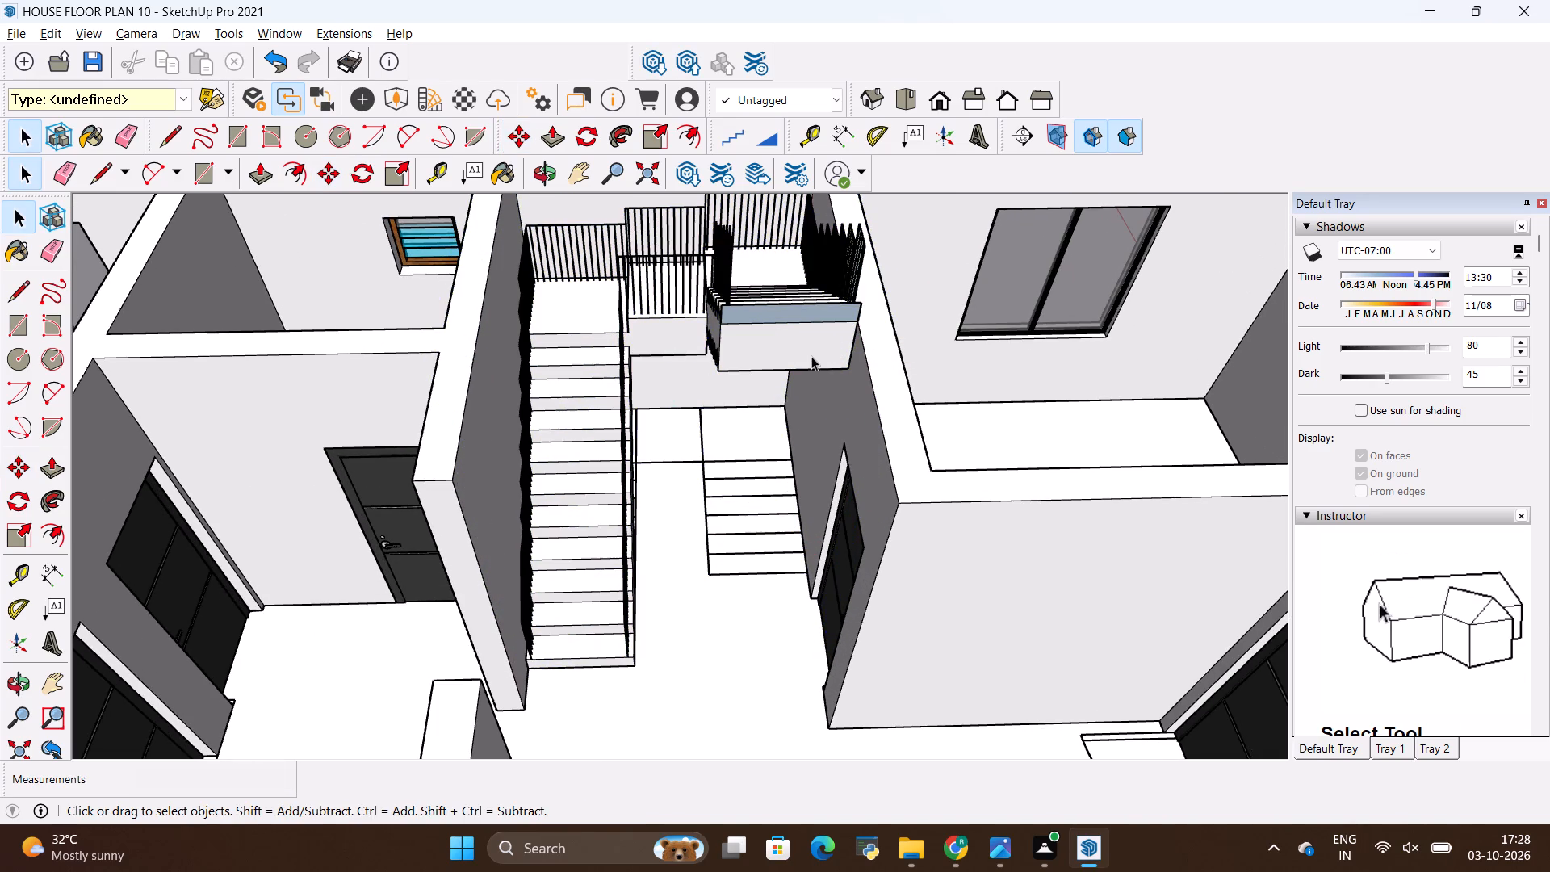
double_click(810, 354)
scroll(791, 300, up, 7)
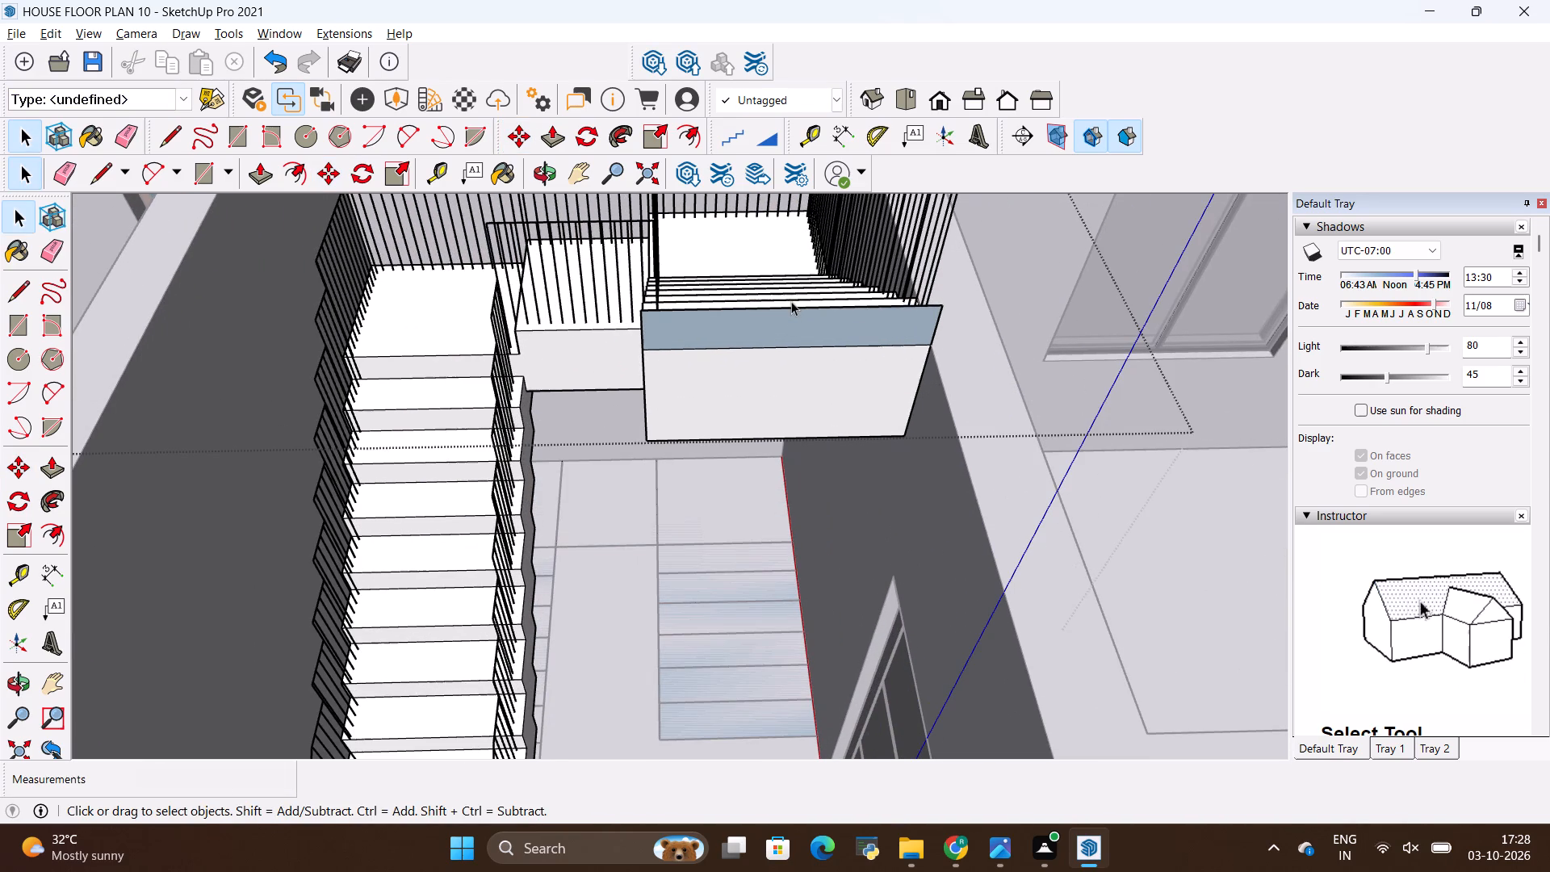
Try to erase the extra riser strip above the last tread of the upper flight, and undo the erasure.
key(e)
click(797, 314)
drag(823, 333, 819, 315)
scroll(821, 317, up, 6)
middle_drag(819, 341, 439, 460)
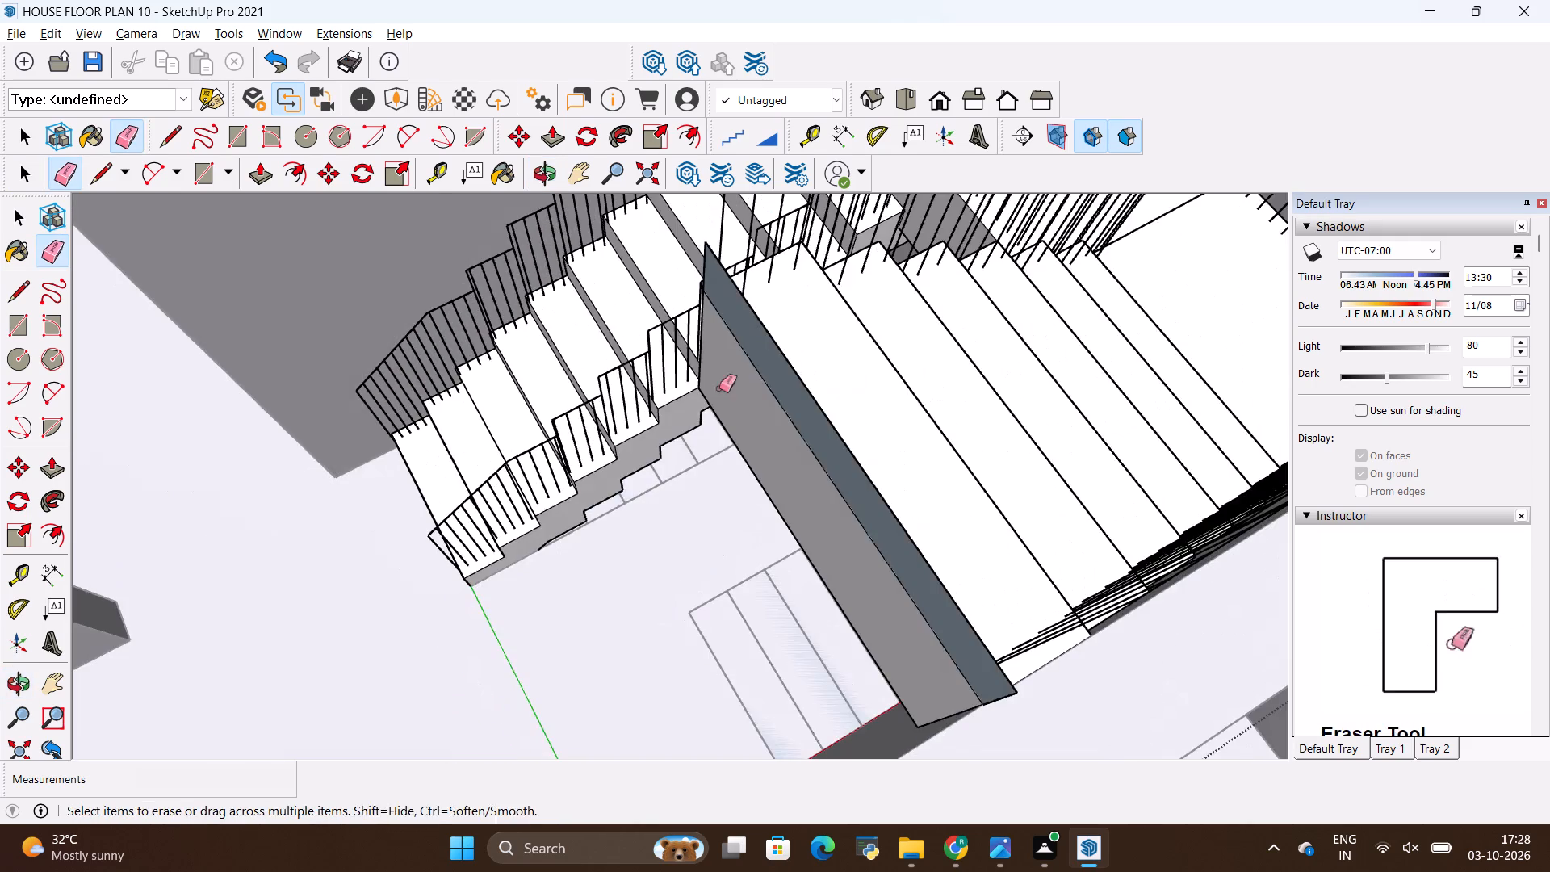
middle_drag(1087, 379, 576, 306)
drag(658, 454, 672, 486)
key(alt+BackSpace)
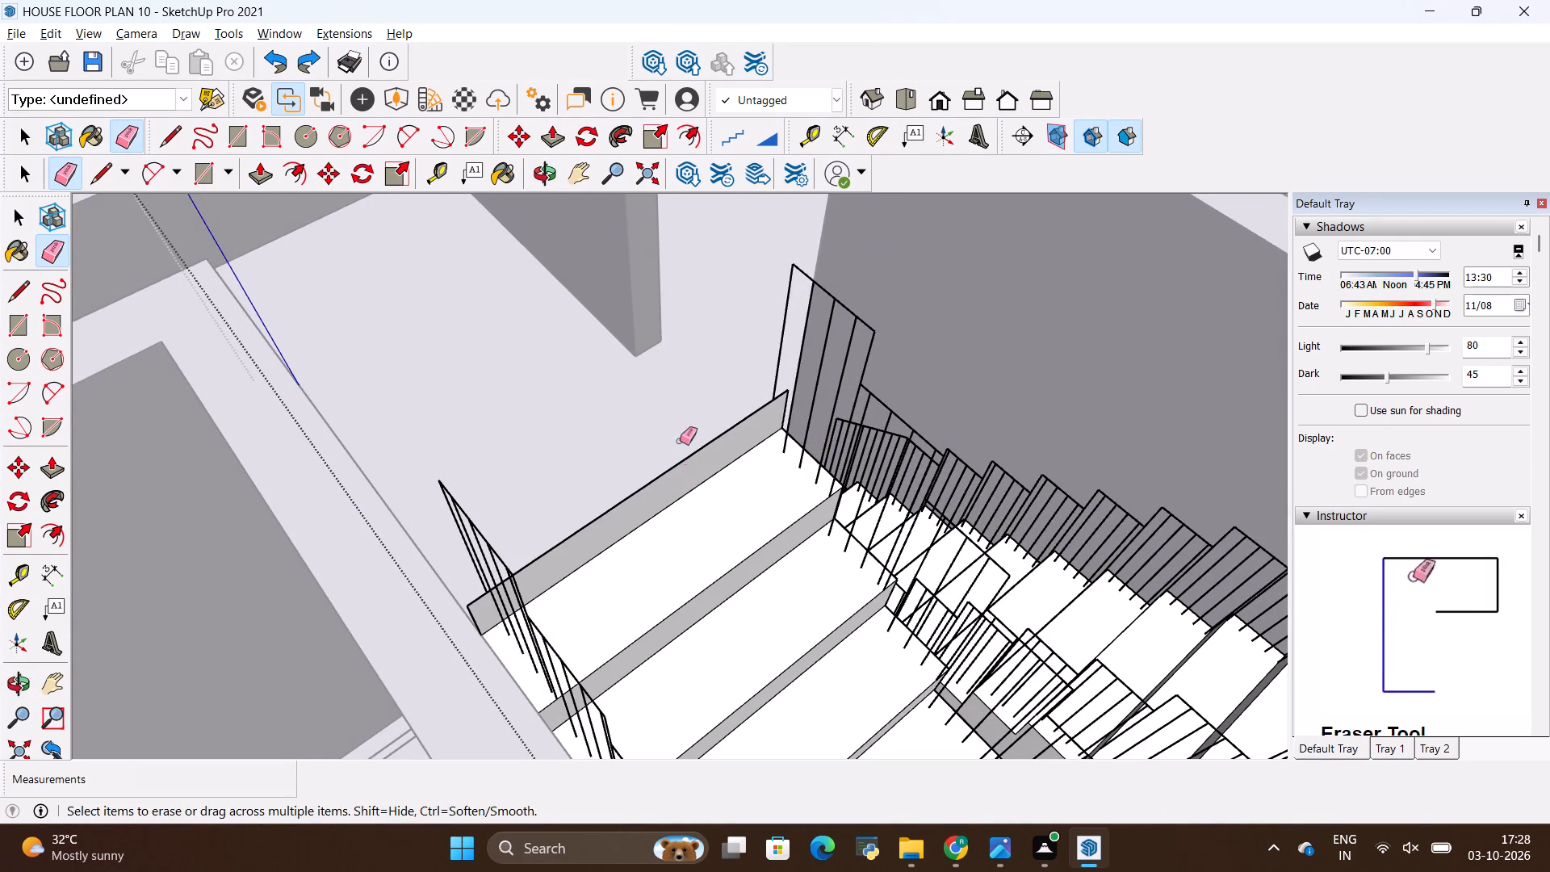
Open the nested stair body, erase the extra riser above the last tread with its two leftover end edges, and close the groups.
key(space)
double_click(697, 474)
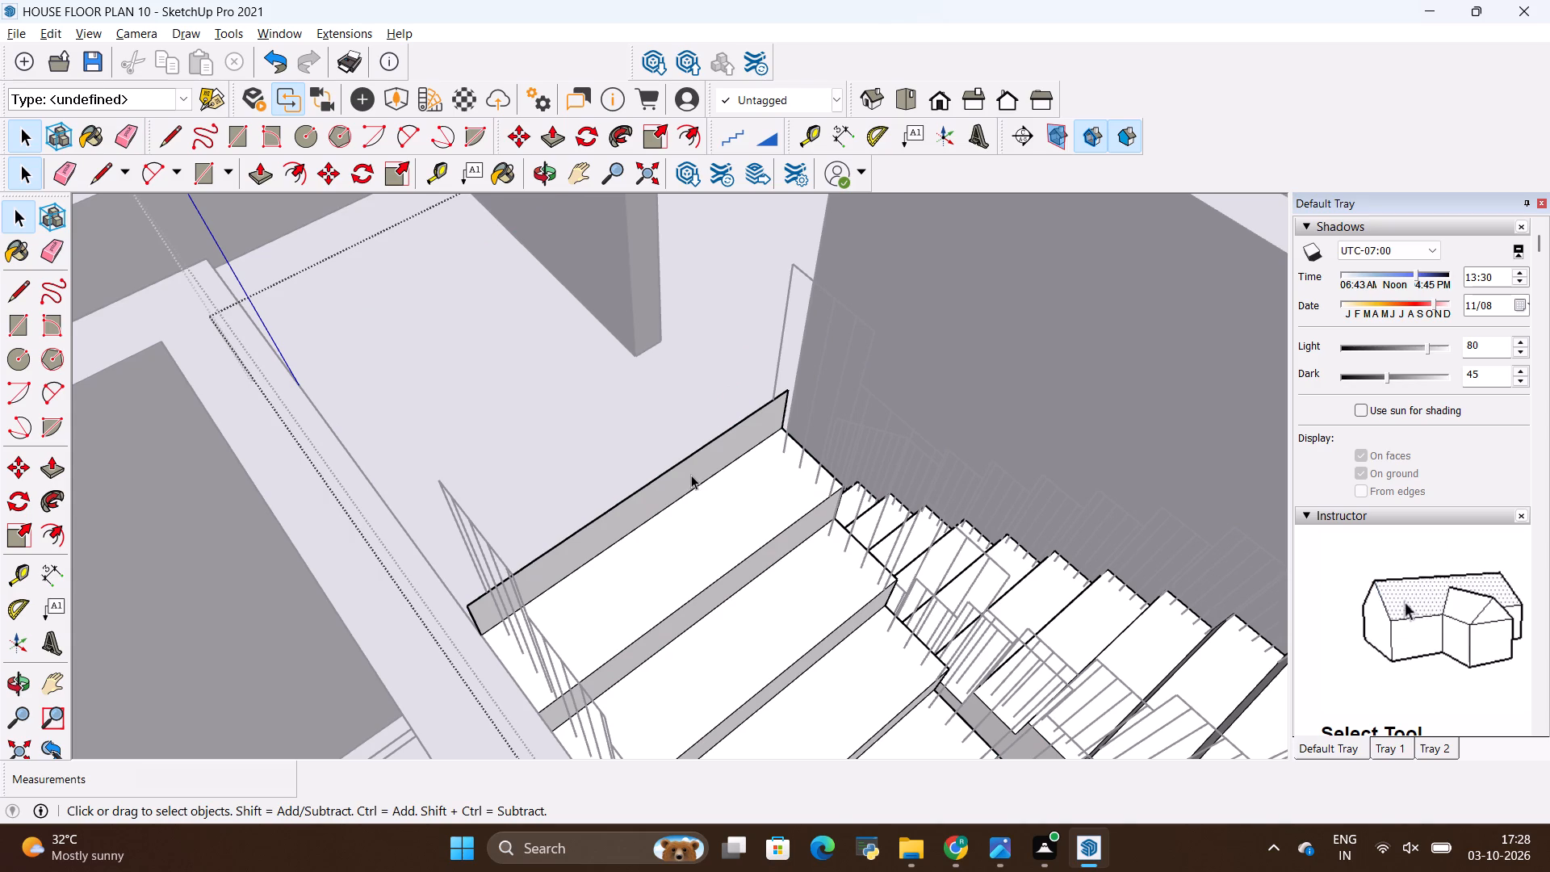
key(e)
drag(690, 475, 674, 454)
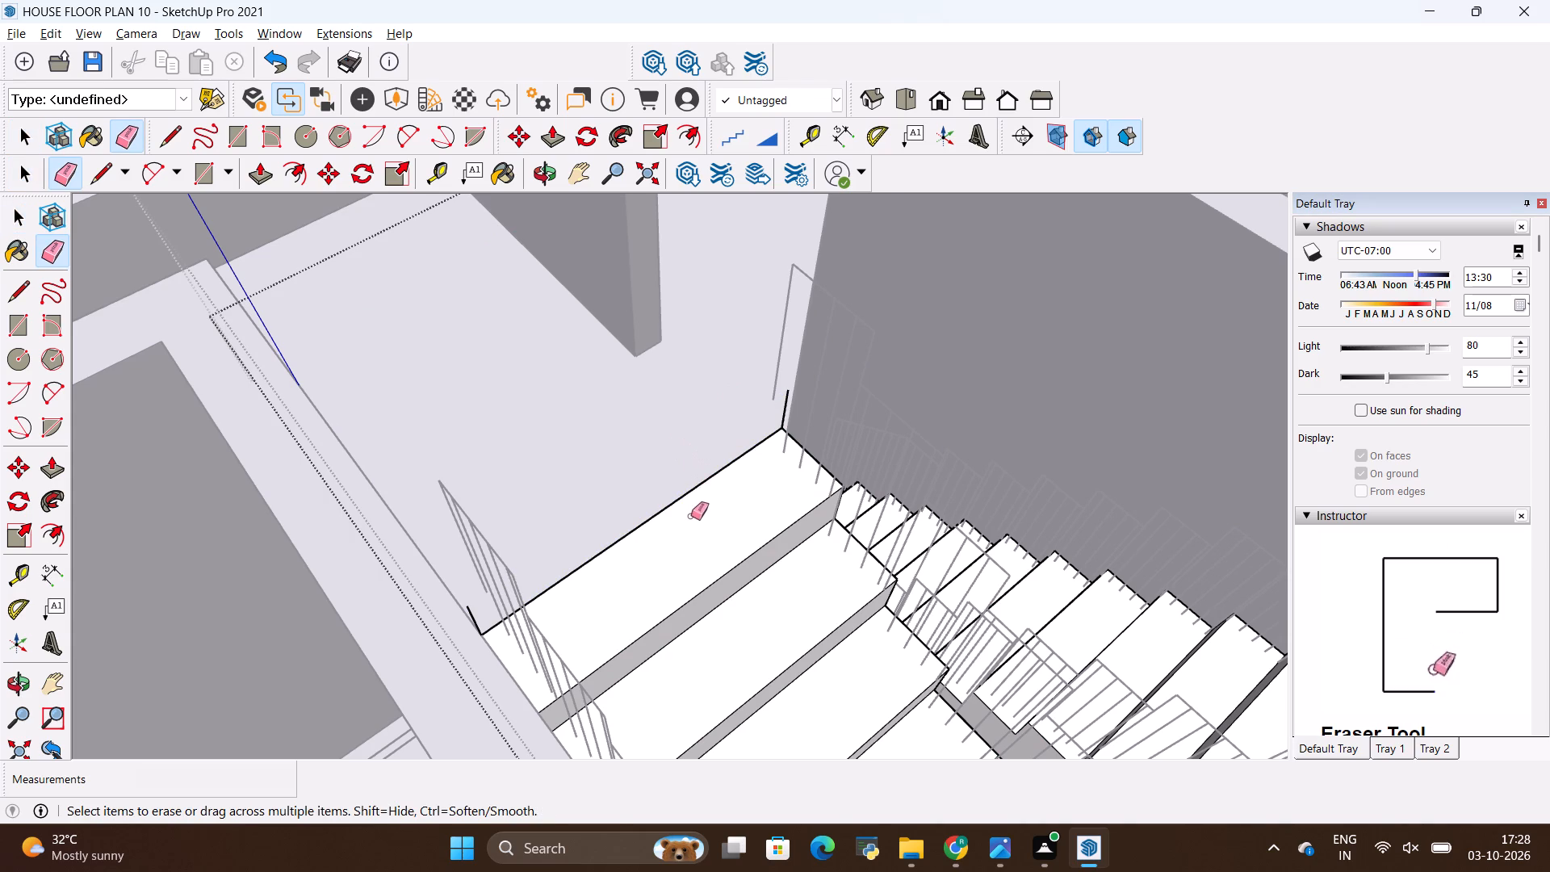
scroll(778, 397, up, 6)
scroll(812, 438, down, 4)
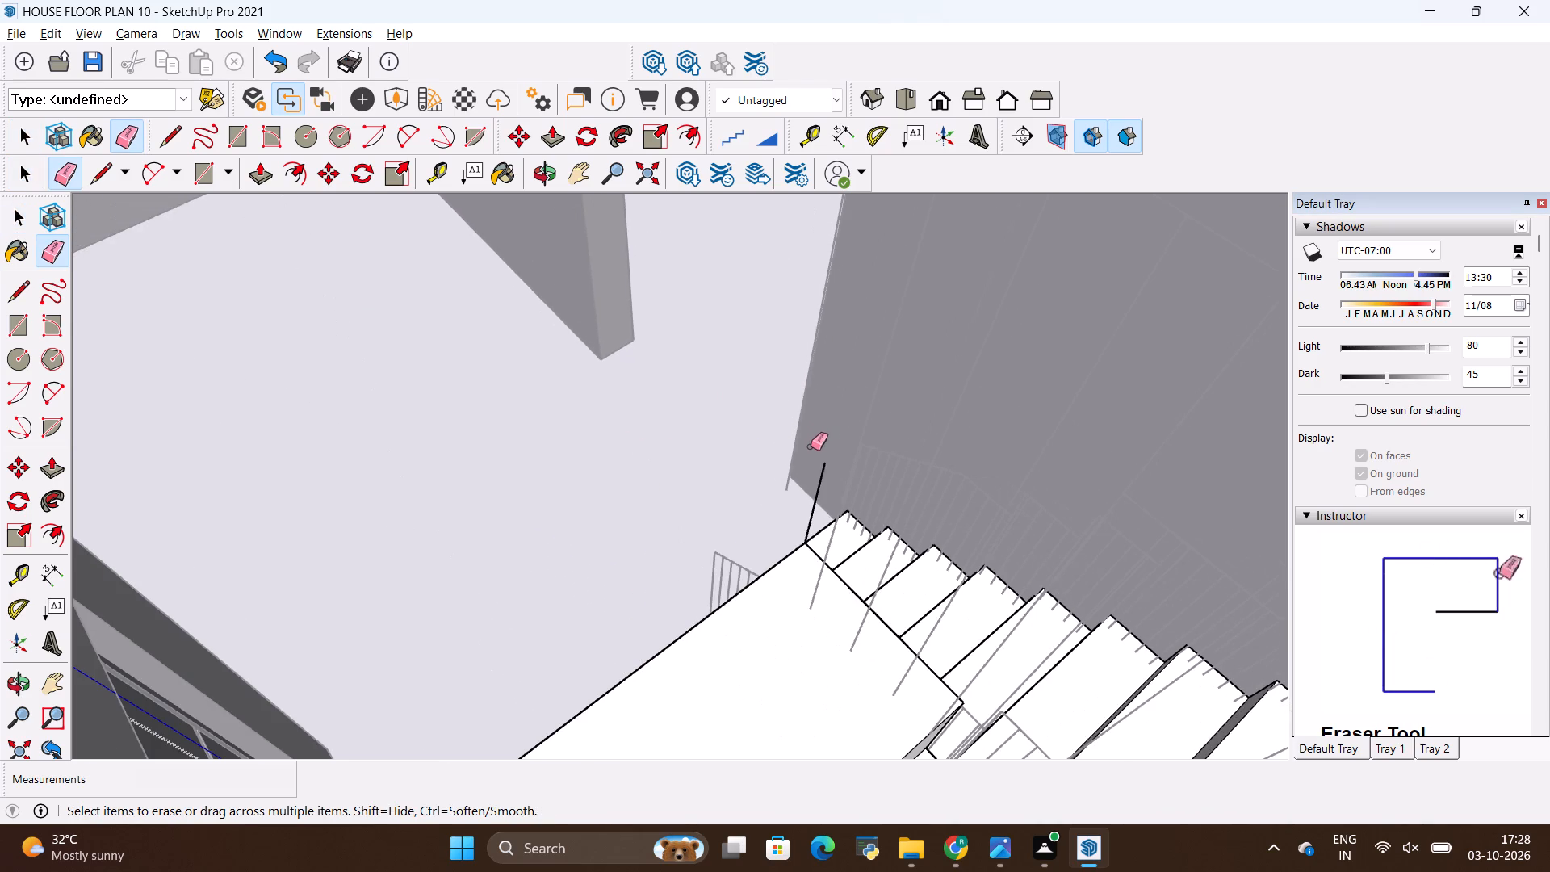
drag(828, 482, 801, 480)
scroll(784, 415, down, 5)
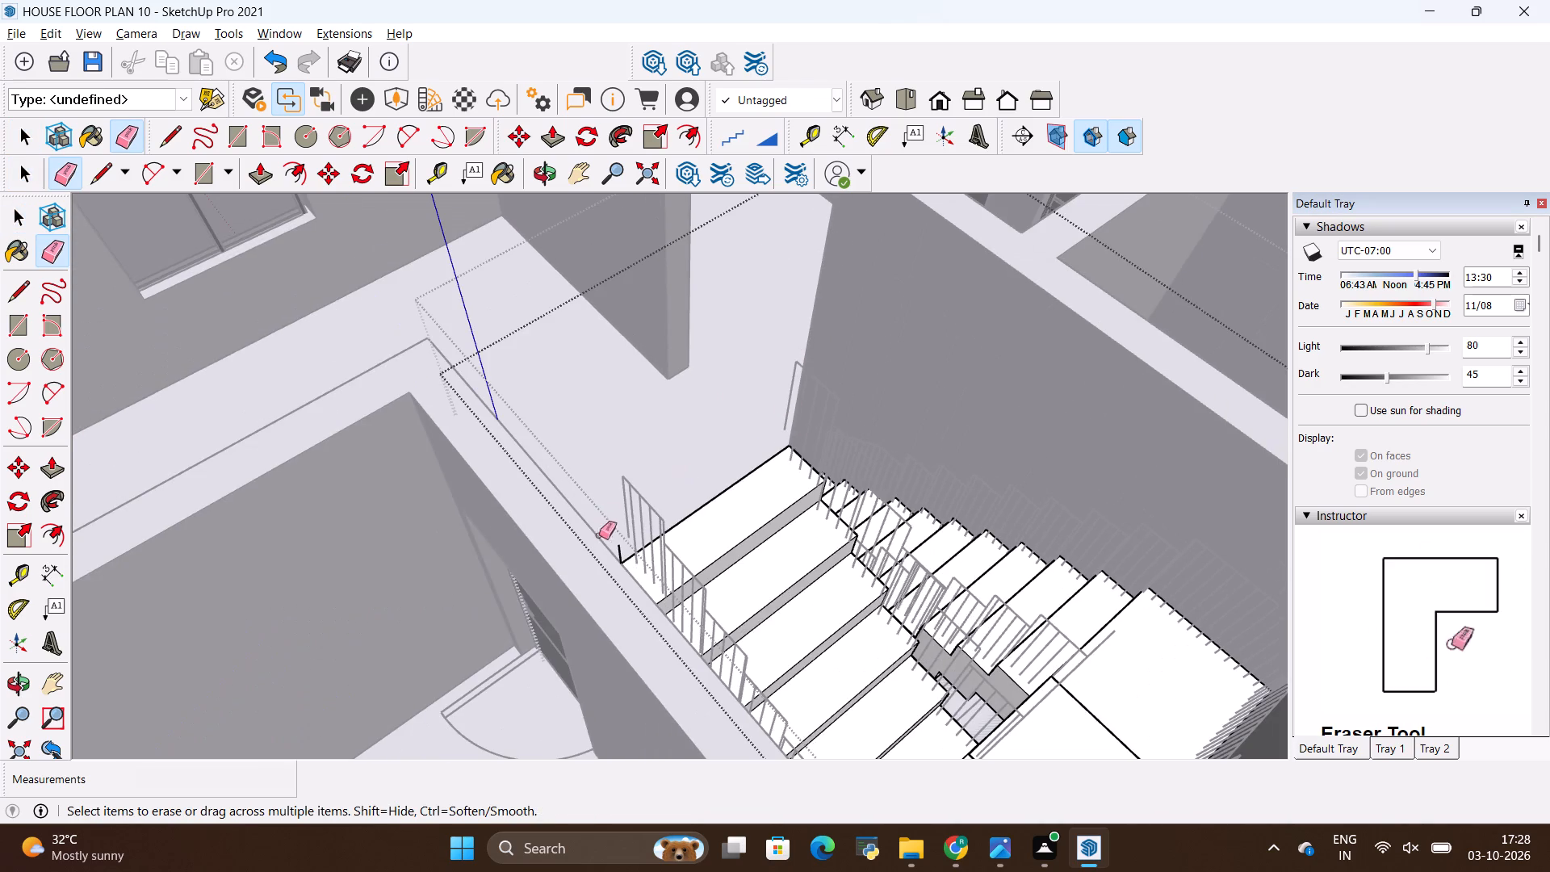
scroll(636, 568, up, 7)
drag(617, 538, 609, 539)
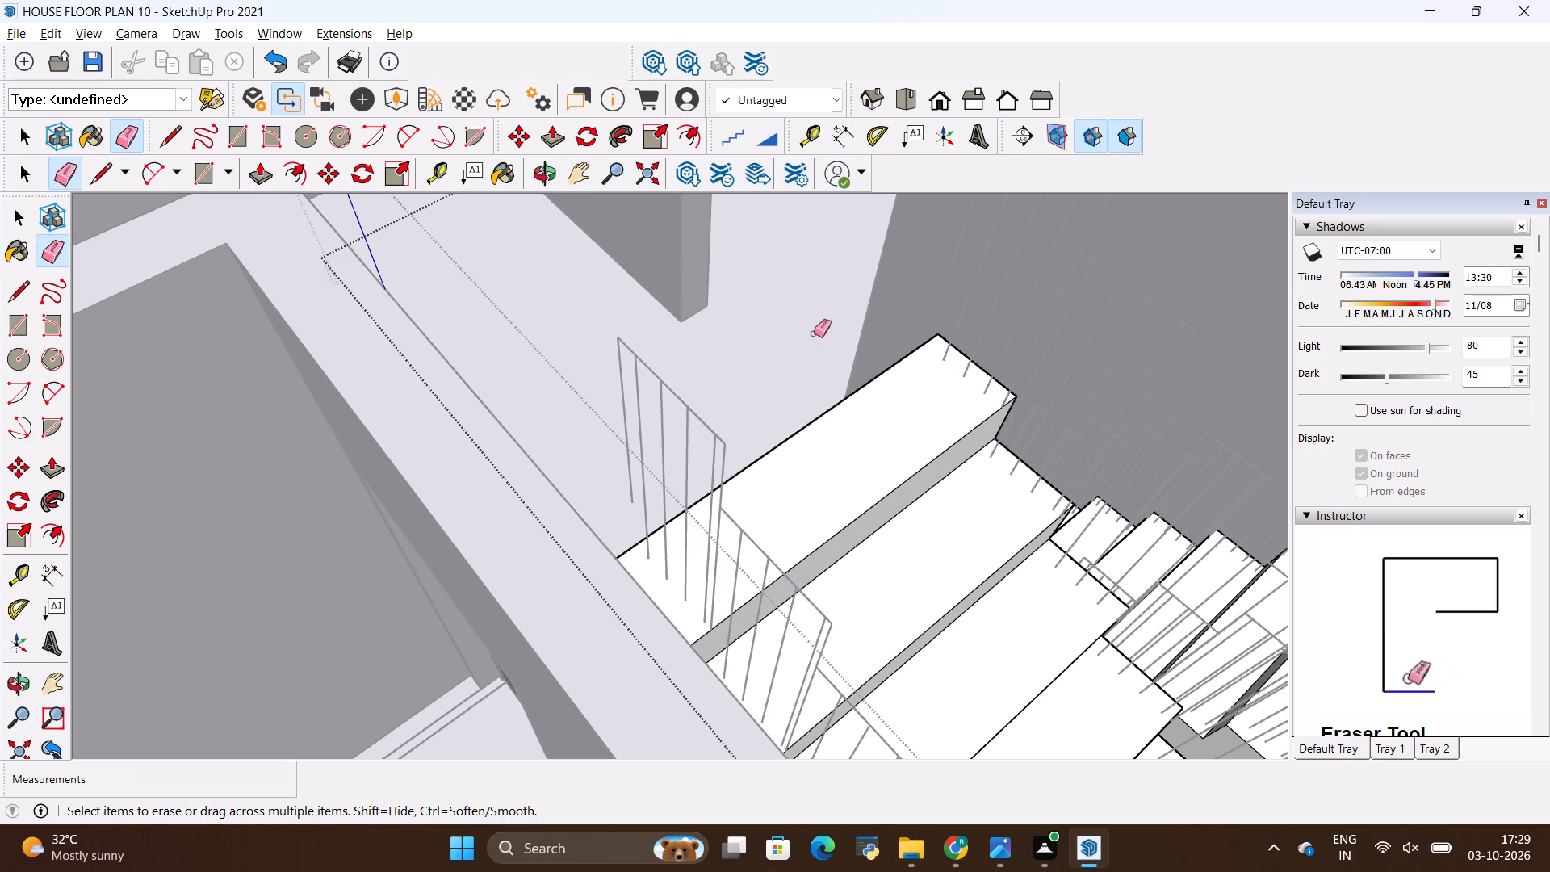
key(space)
click(798, 334)
scroll(798, 394, down, 5)
click(639, 456)
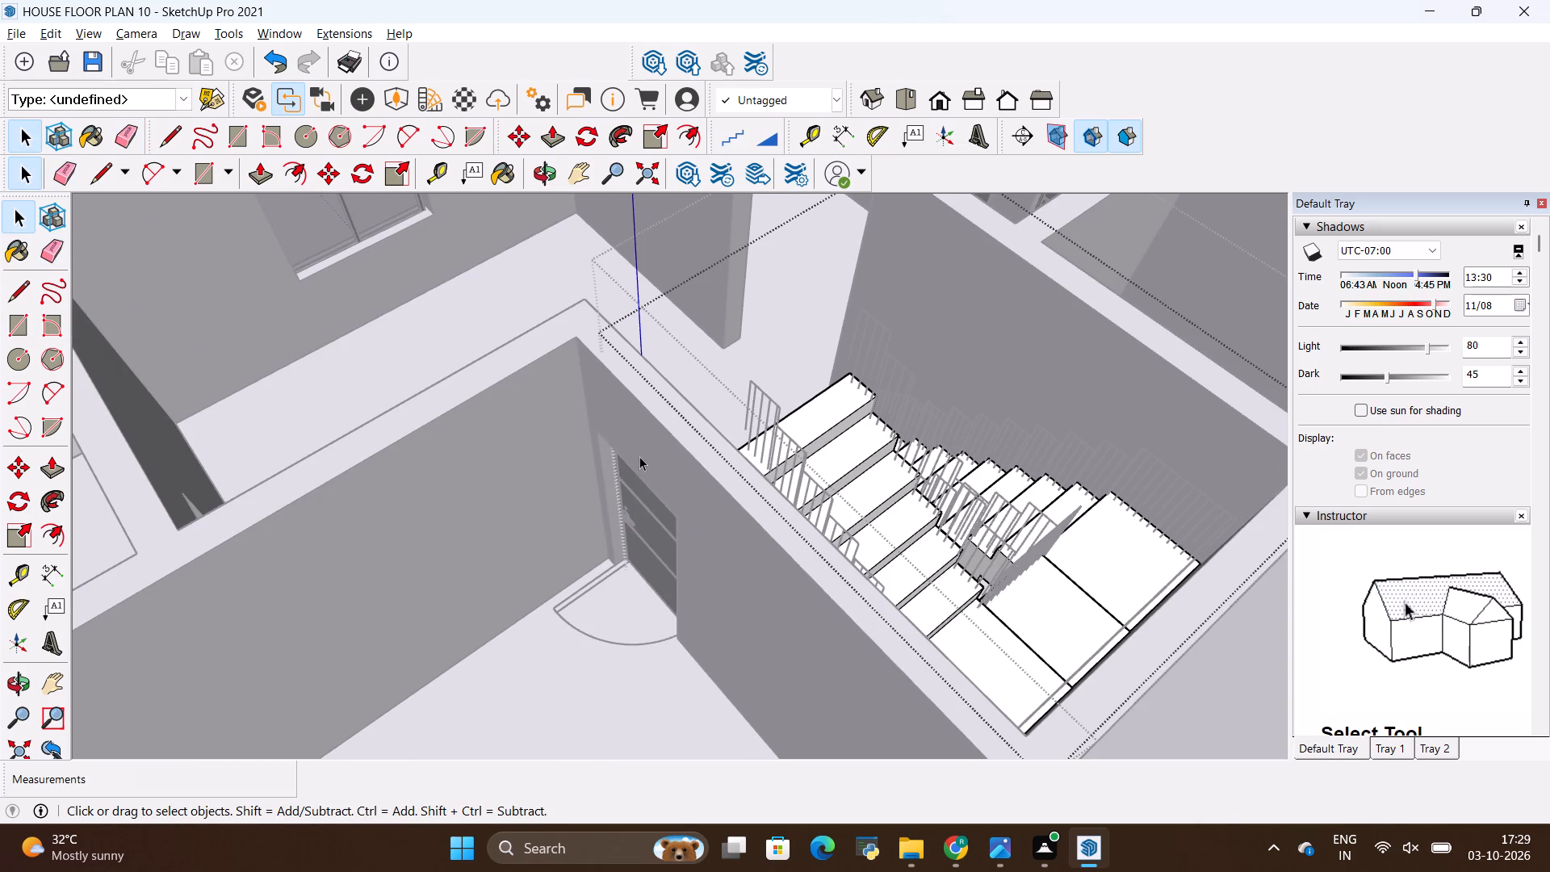
click(485, 476)
scroll(490, 467, down, 16)
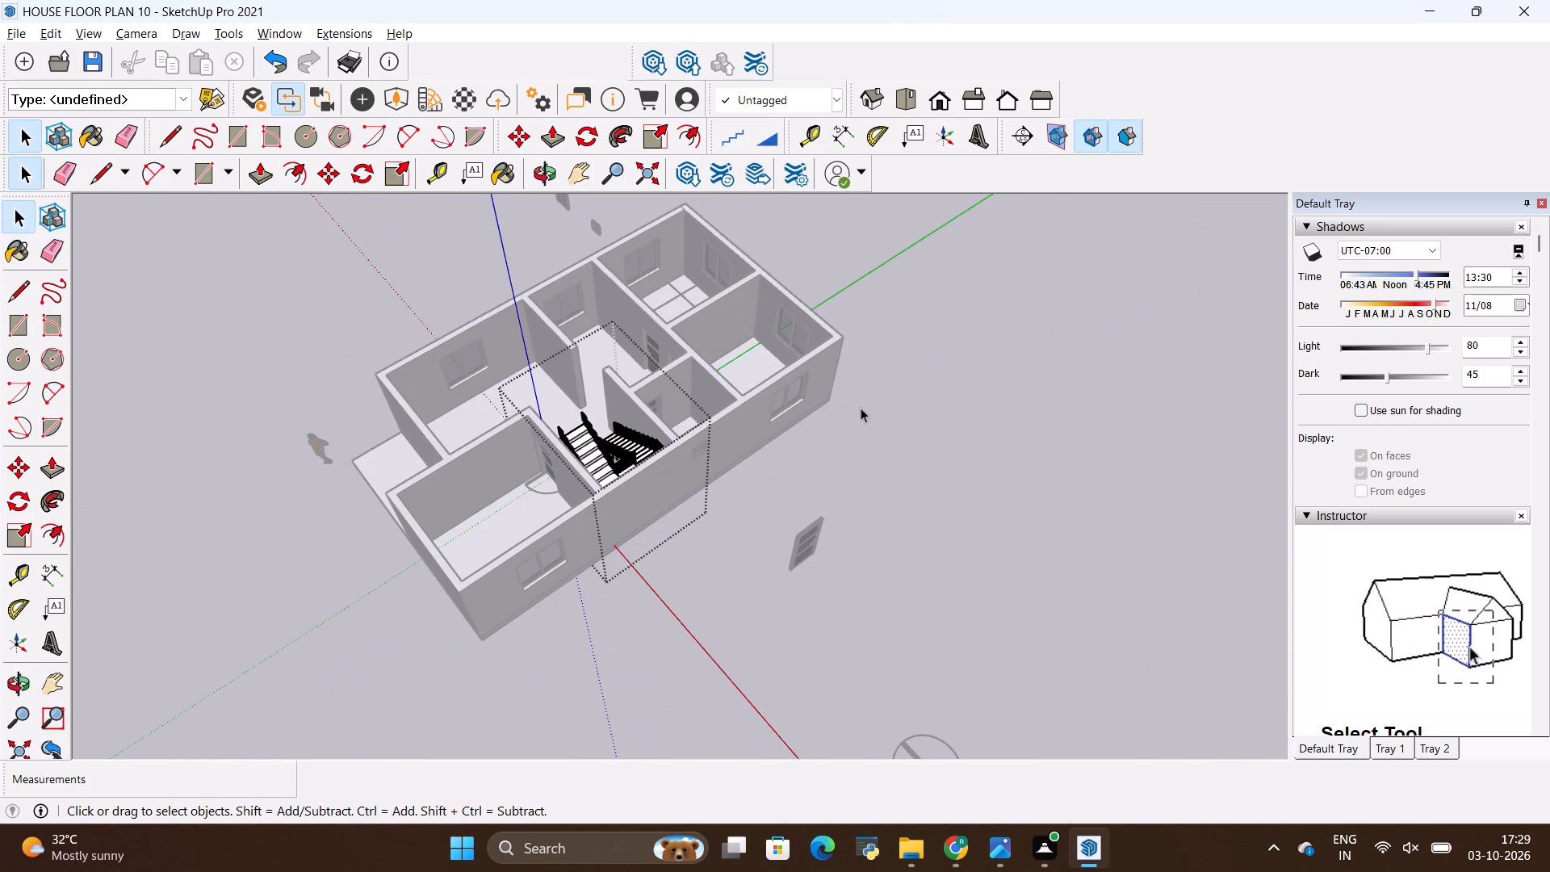
key(space)
click(864, 408)
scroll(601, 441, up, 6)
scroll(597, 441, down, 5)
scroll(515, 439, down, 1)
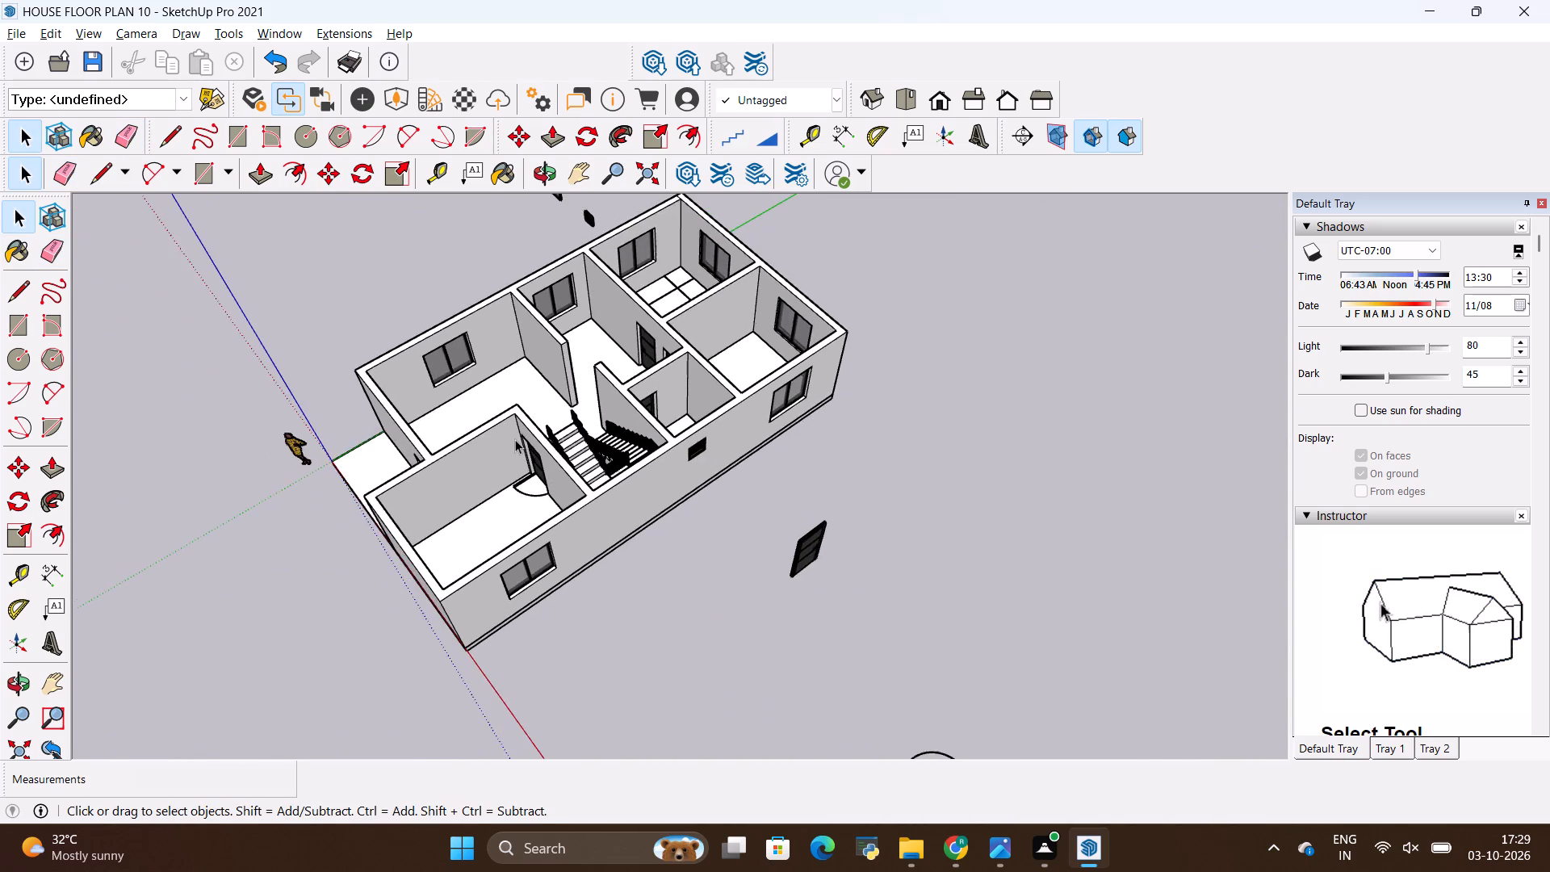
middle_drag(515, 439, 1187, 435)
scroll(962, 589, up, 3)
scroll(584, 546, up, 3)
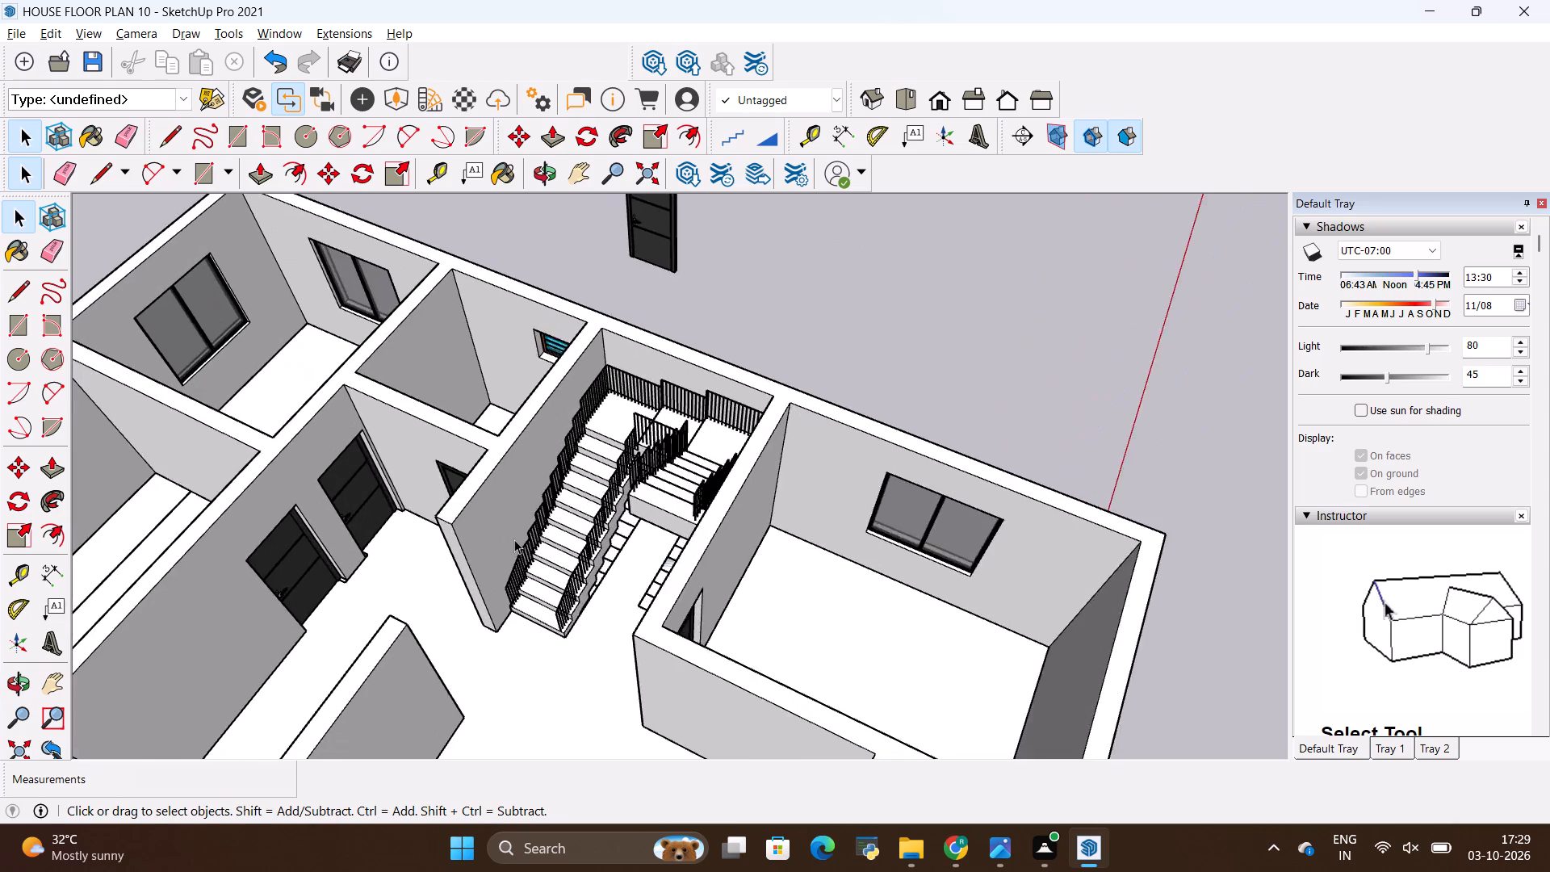
Examine up close where the last tread of the staircase's upper flight meets the stairwell wall.
scroll(514, 539, up, 7)
scroll(794, 487, up, 3)
scroll(894, 489, up, 10)
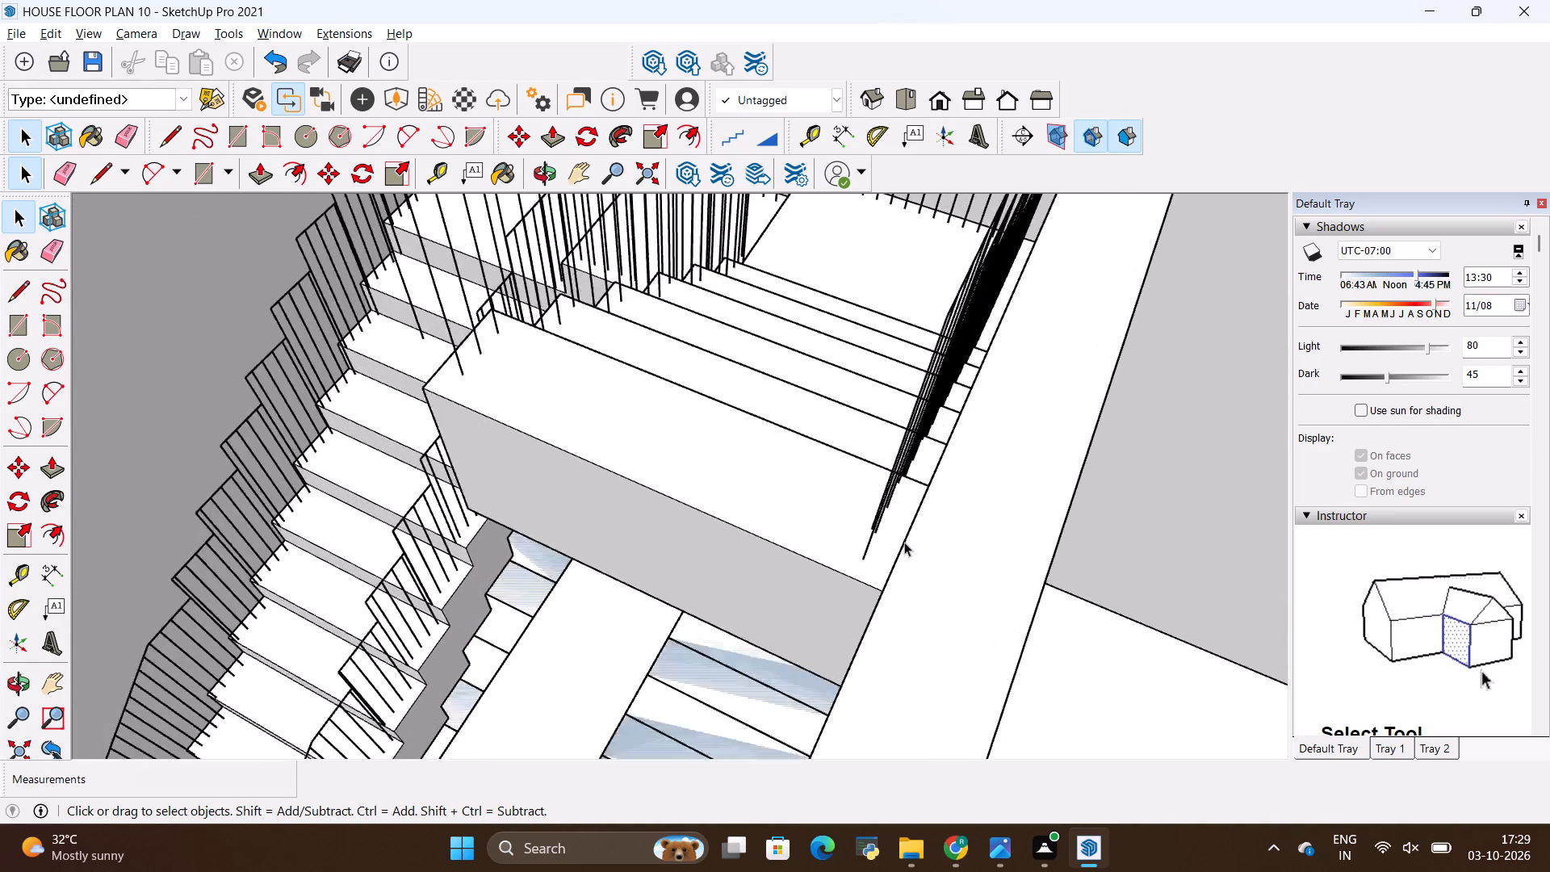
scroll(904, 542, up, 6)
scroll(916, 505, down, 6)
middle_drag(735, 531, 1066, 379)
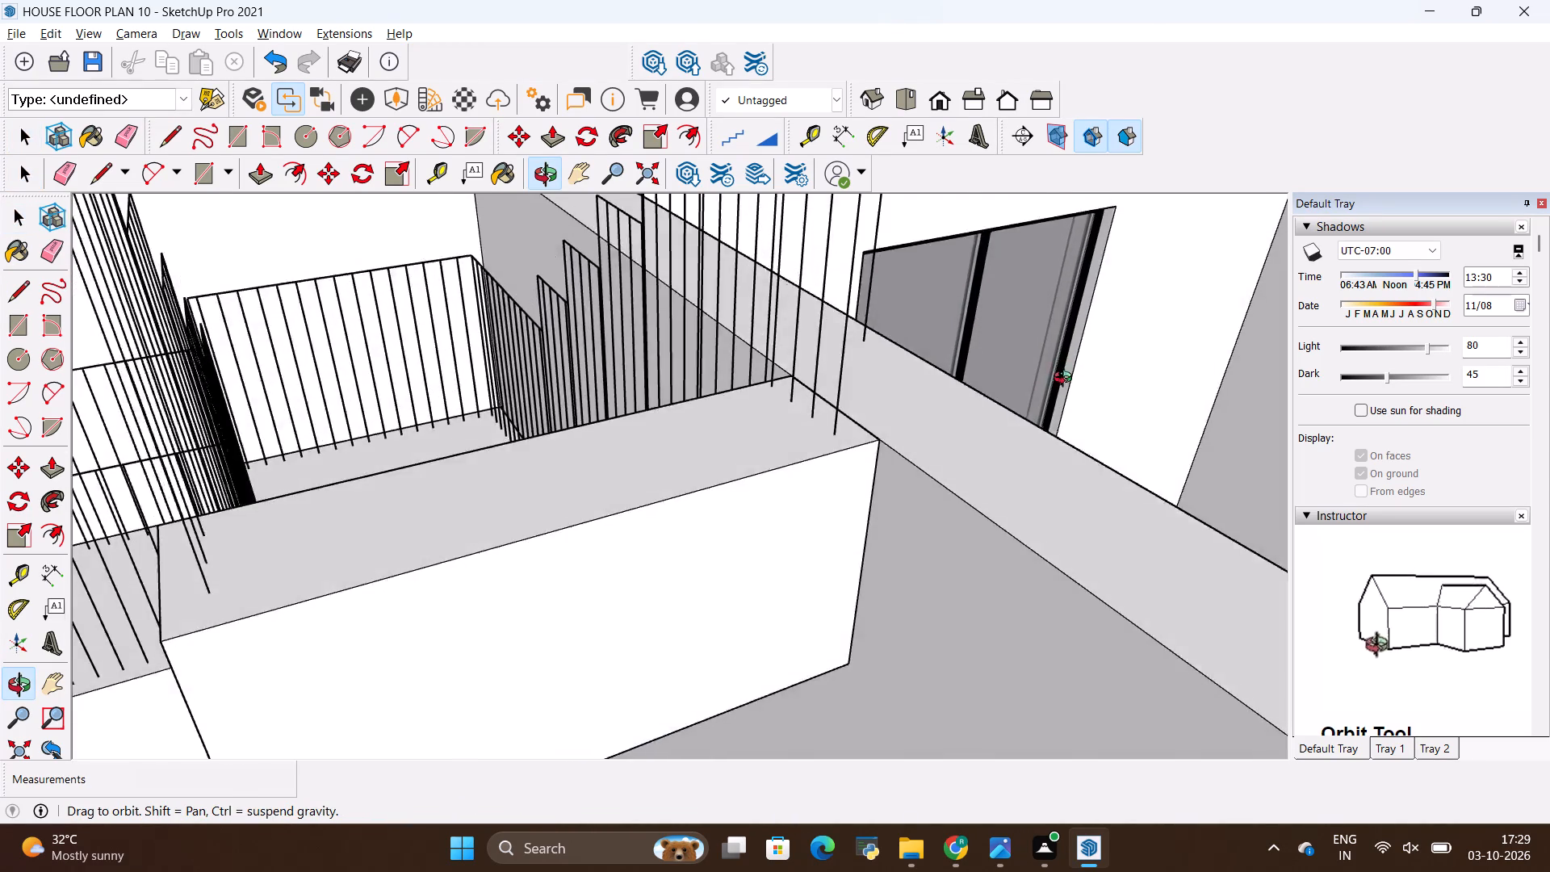
middle_drag(1066, 379, 985, 301)
scroll(888, 445, up, 18)
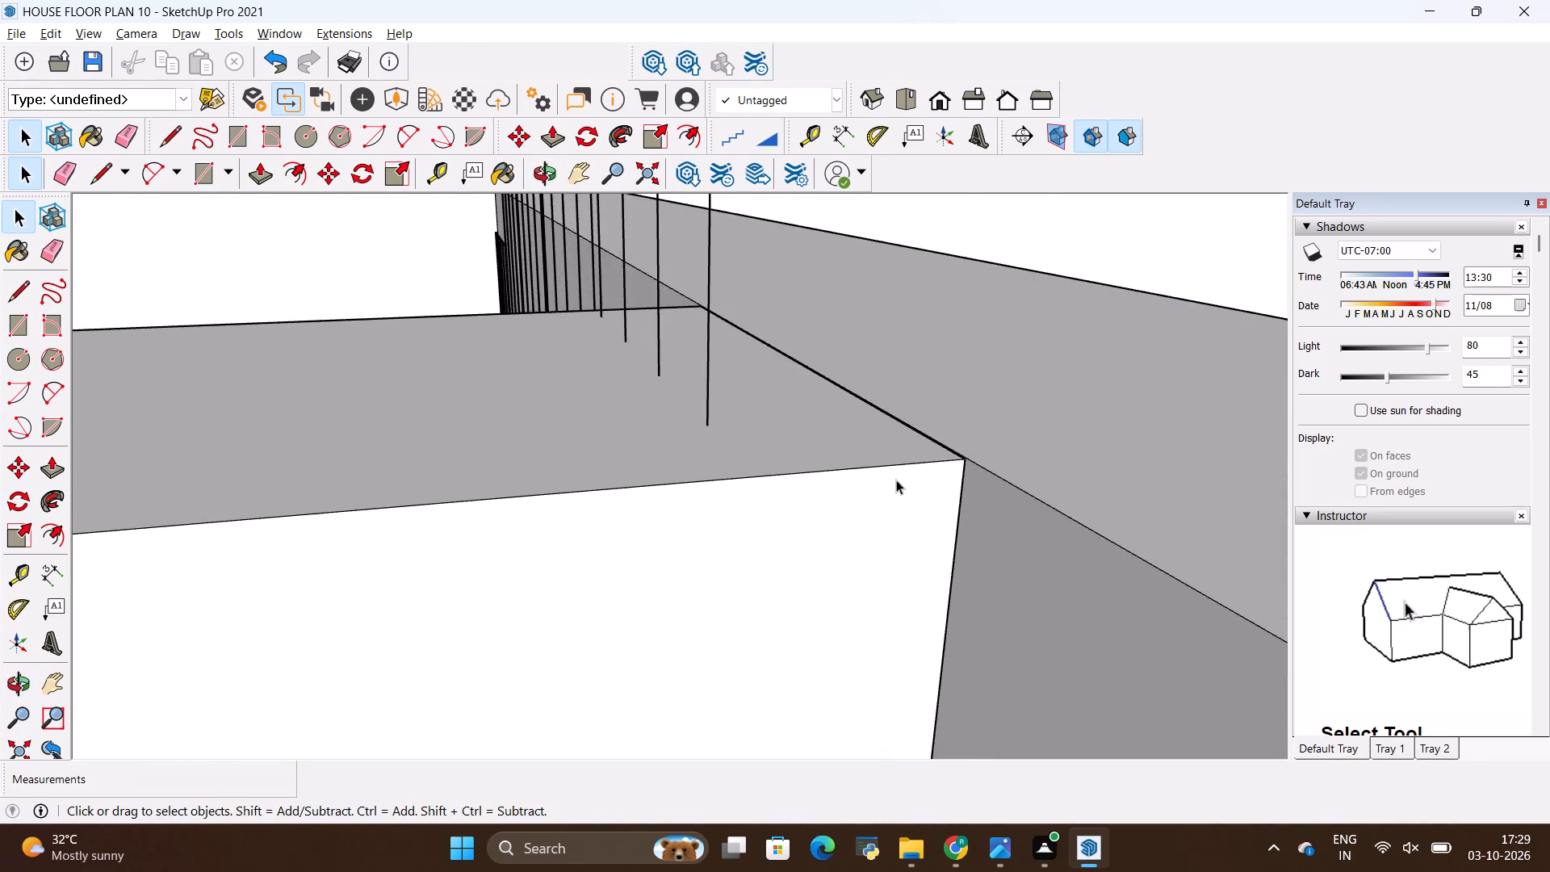
scroll(896, 480, up, 17)
scroll(1037, 405, down, 13)
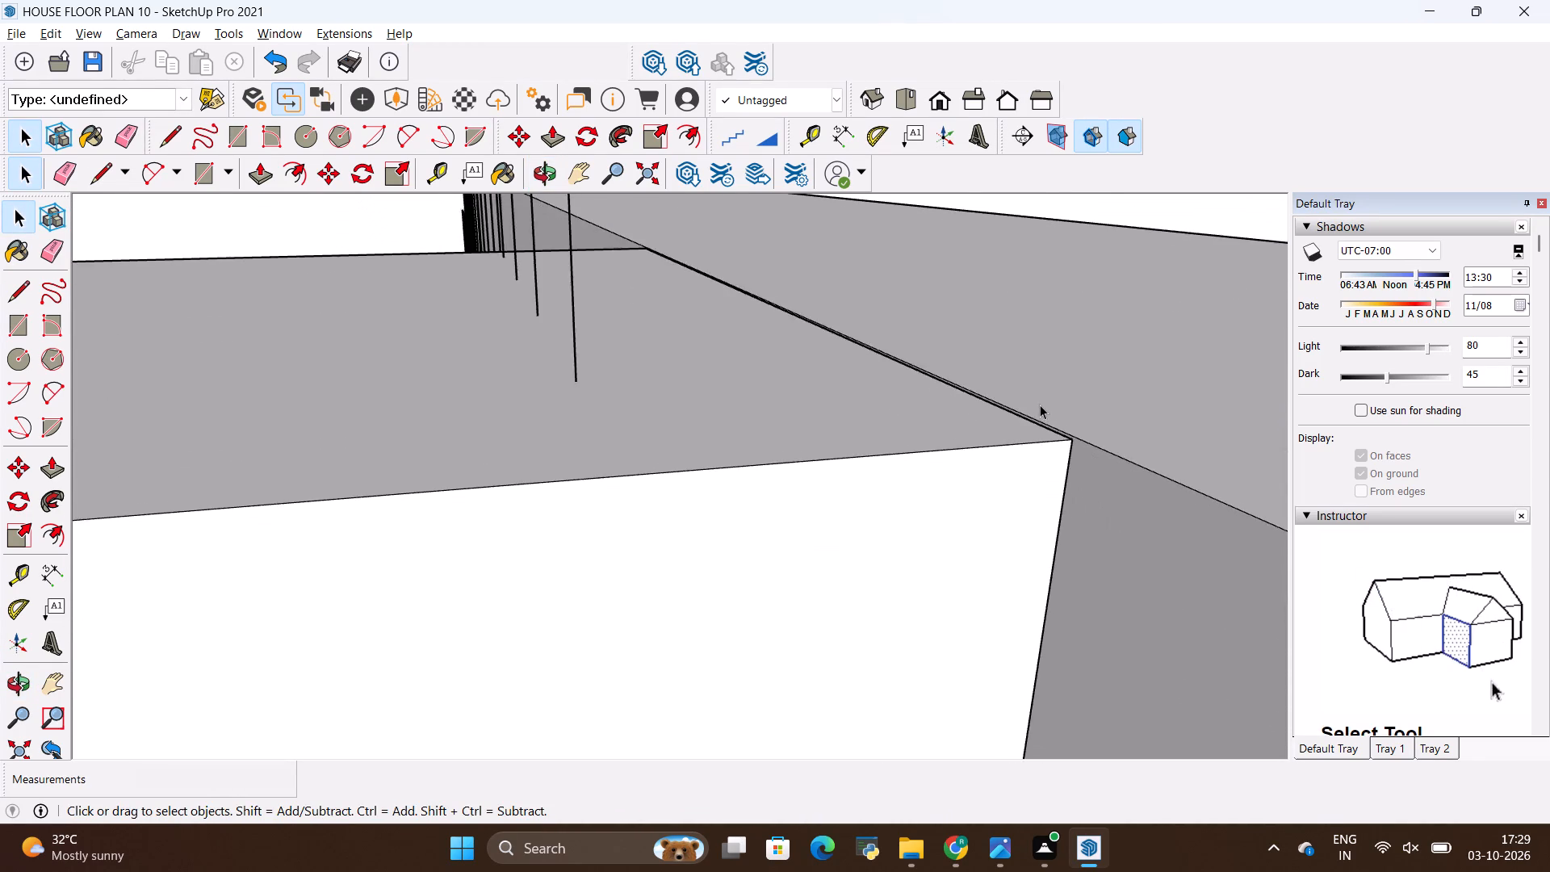
scroll(1040, 405, down, 20)
scroll(1040, 405, down, 19)
scroll(1071, 387, down, 11)
Compare the overall house model with the rendered floor plan image in Photos, checking the staircase, living, dining and bedroom areas.
middle_drag(1092, 385, 455, 476)
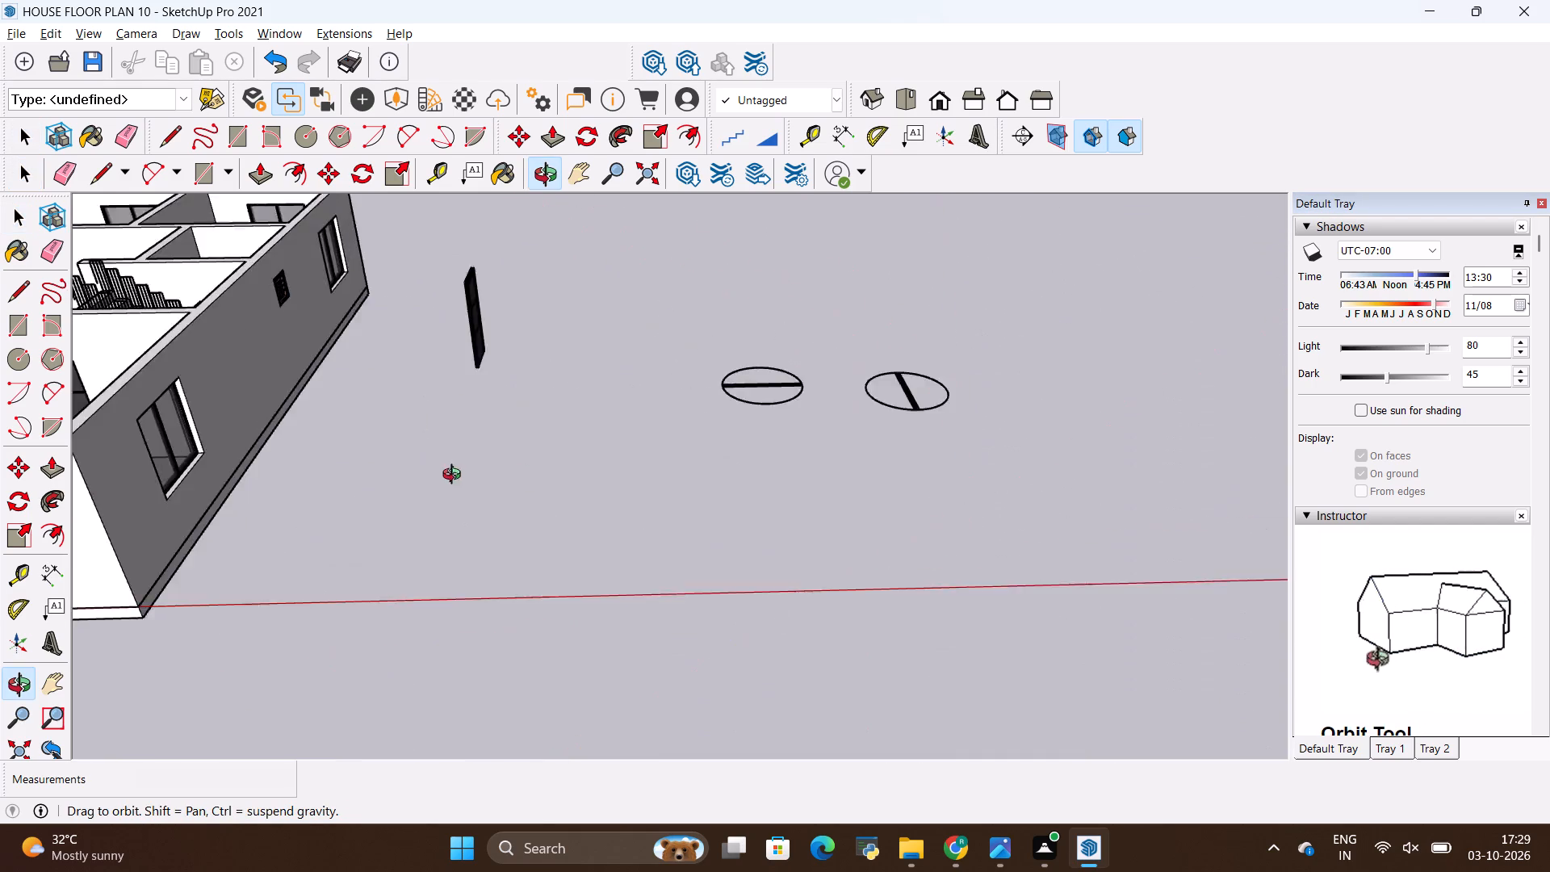
middle_drag(455, 476, 599, 451)
scroll(837, 396, down, 9)
middle_drag(958, 421, 564, 518)
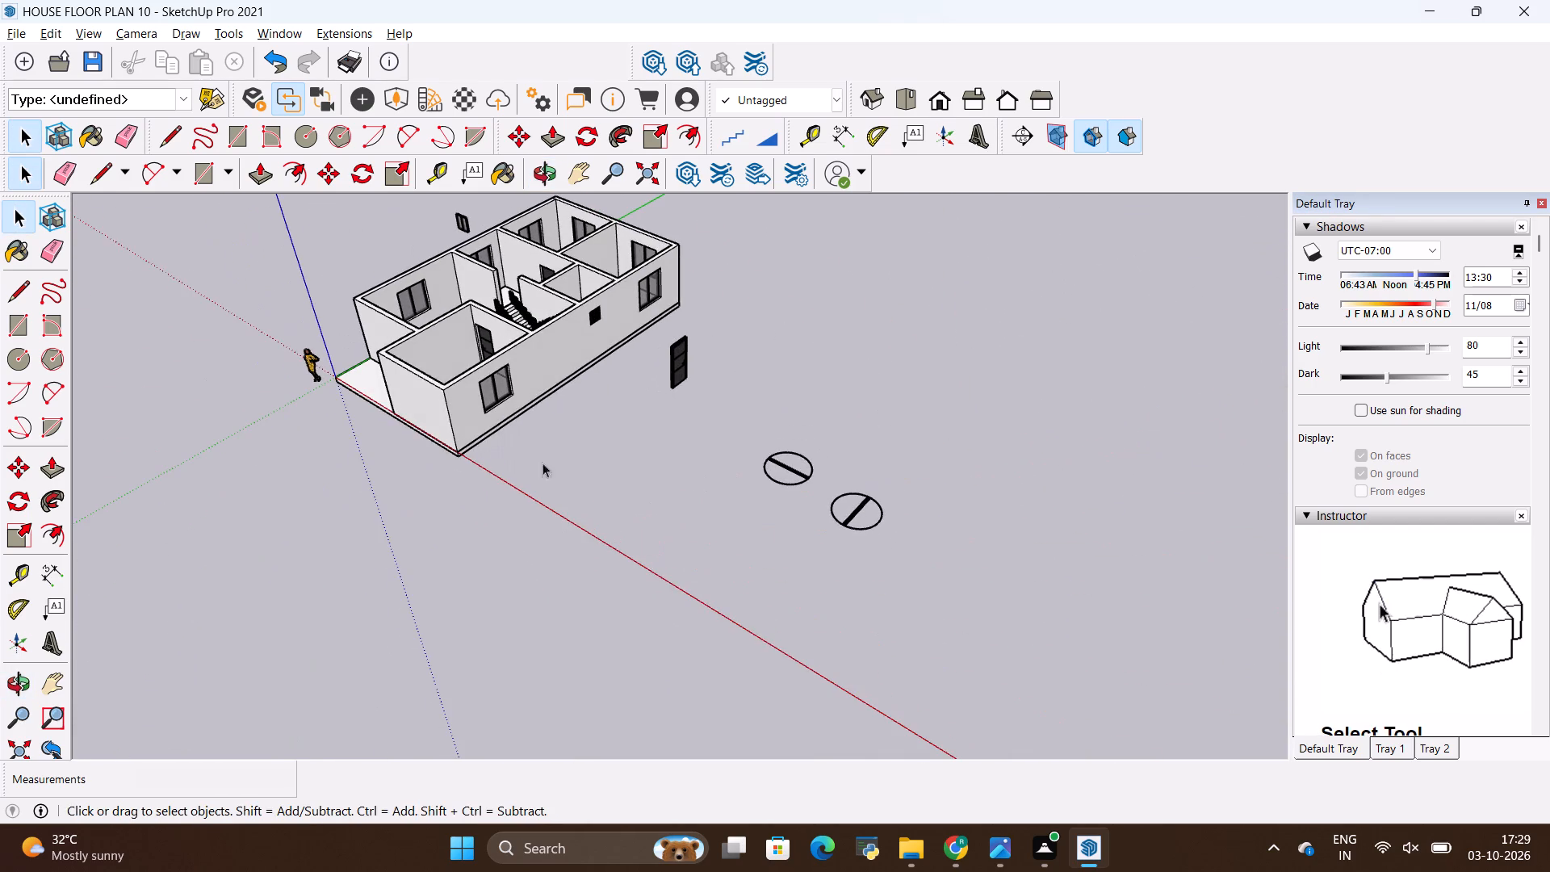
scroll(450, 229, up, 10)
scroll(517, 350, down, 10)
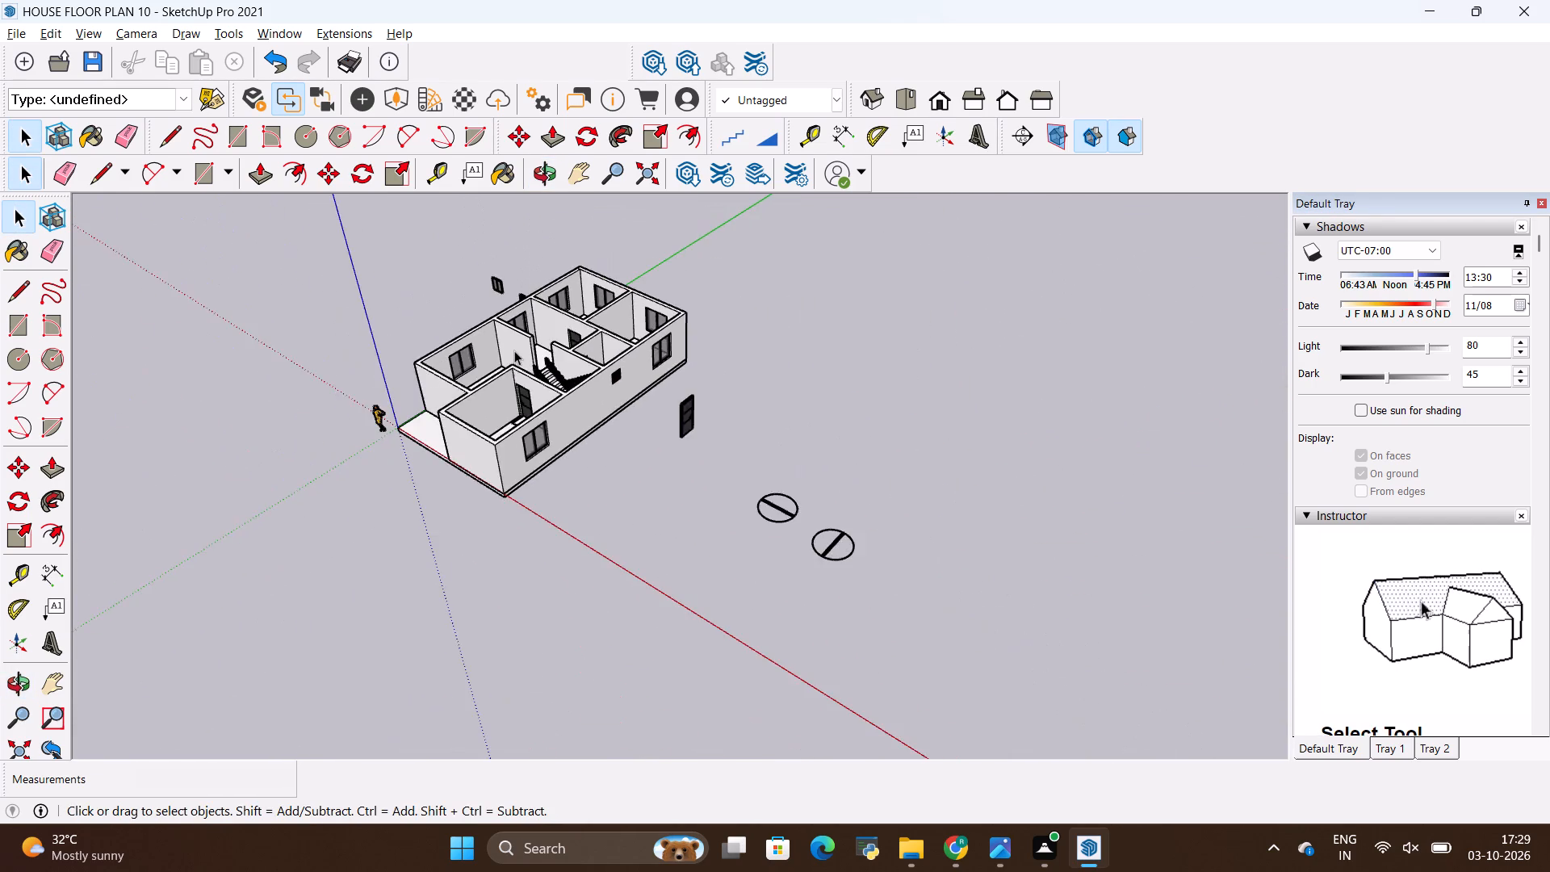
middle_drag(504, 348, 1020, 409)
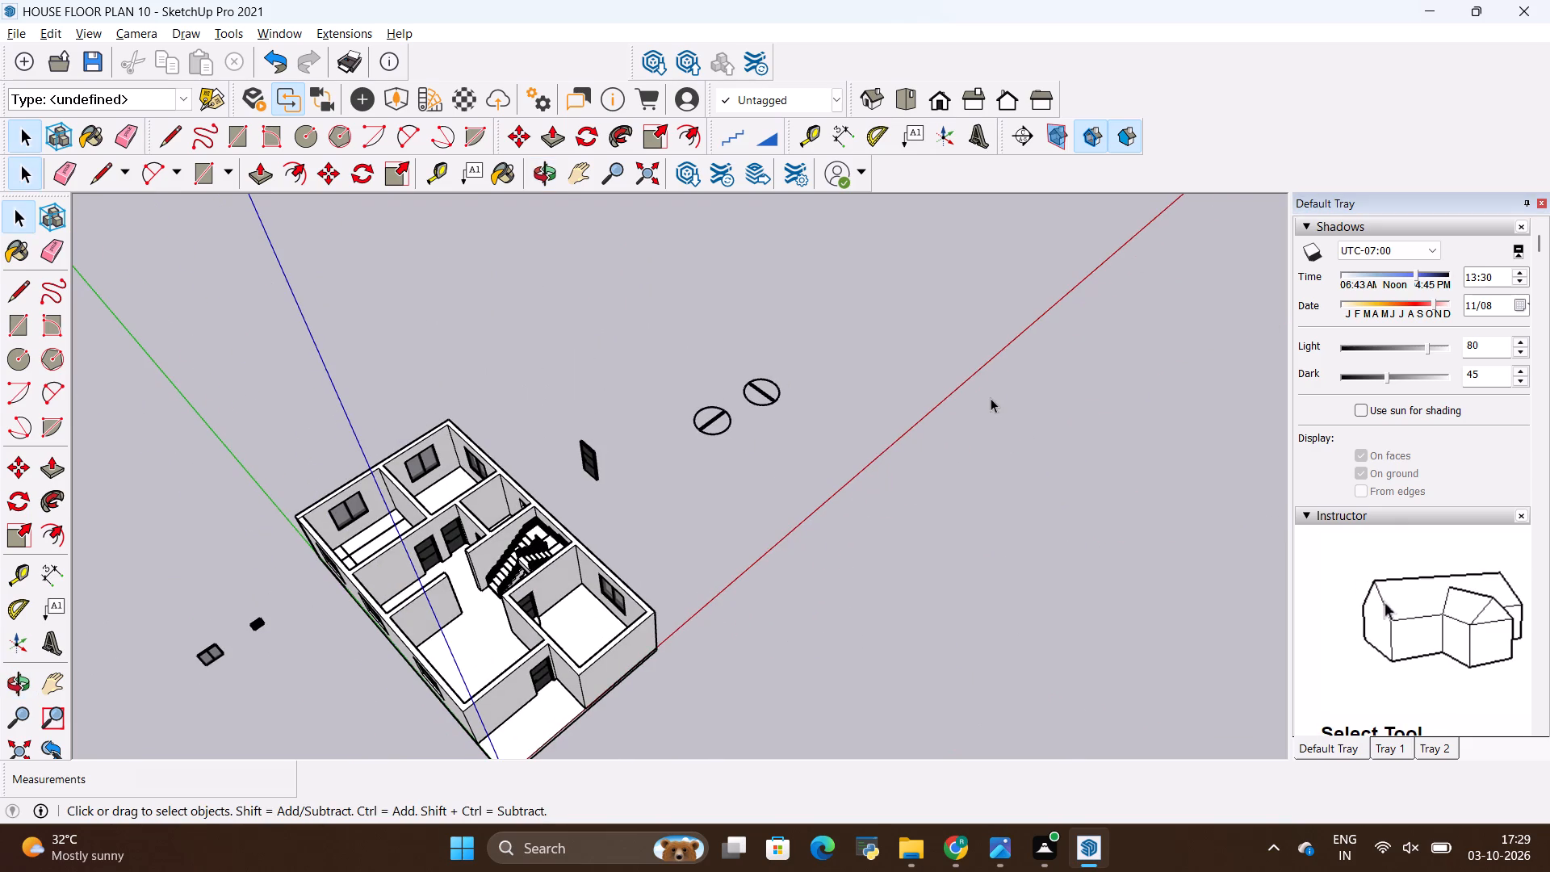
key(alt+Tab)
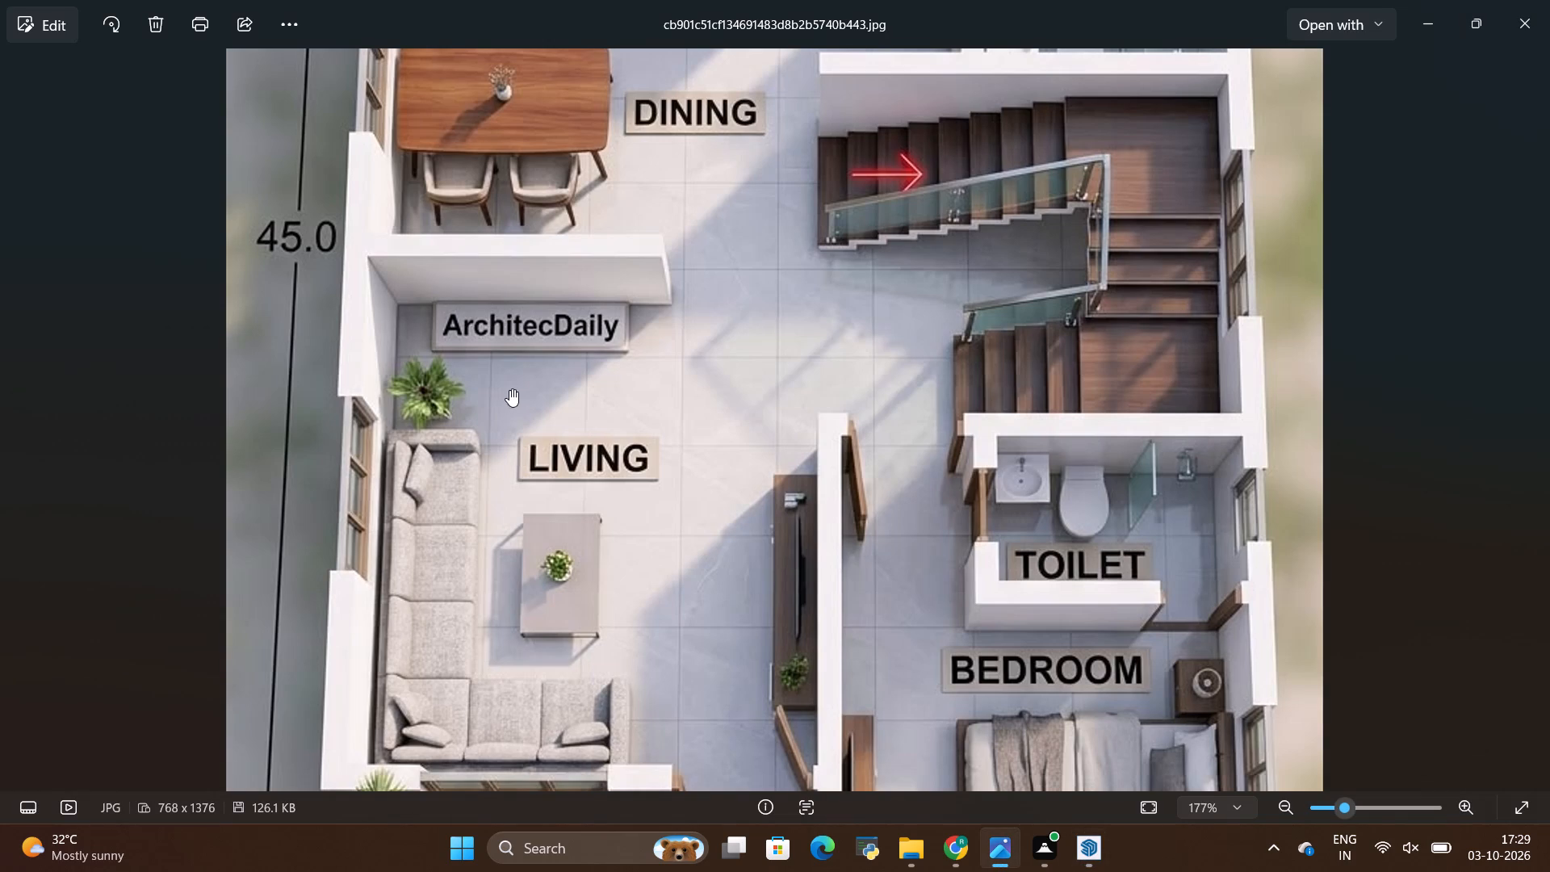
key(alt+Tab)
key(alt+Tab)
key(alt+Tab)
key(alt+Tab)
scroll(526, 379, down, 9)
key(alt+Tab)
key(alt+Tab)
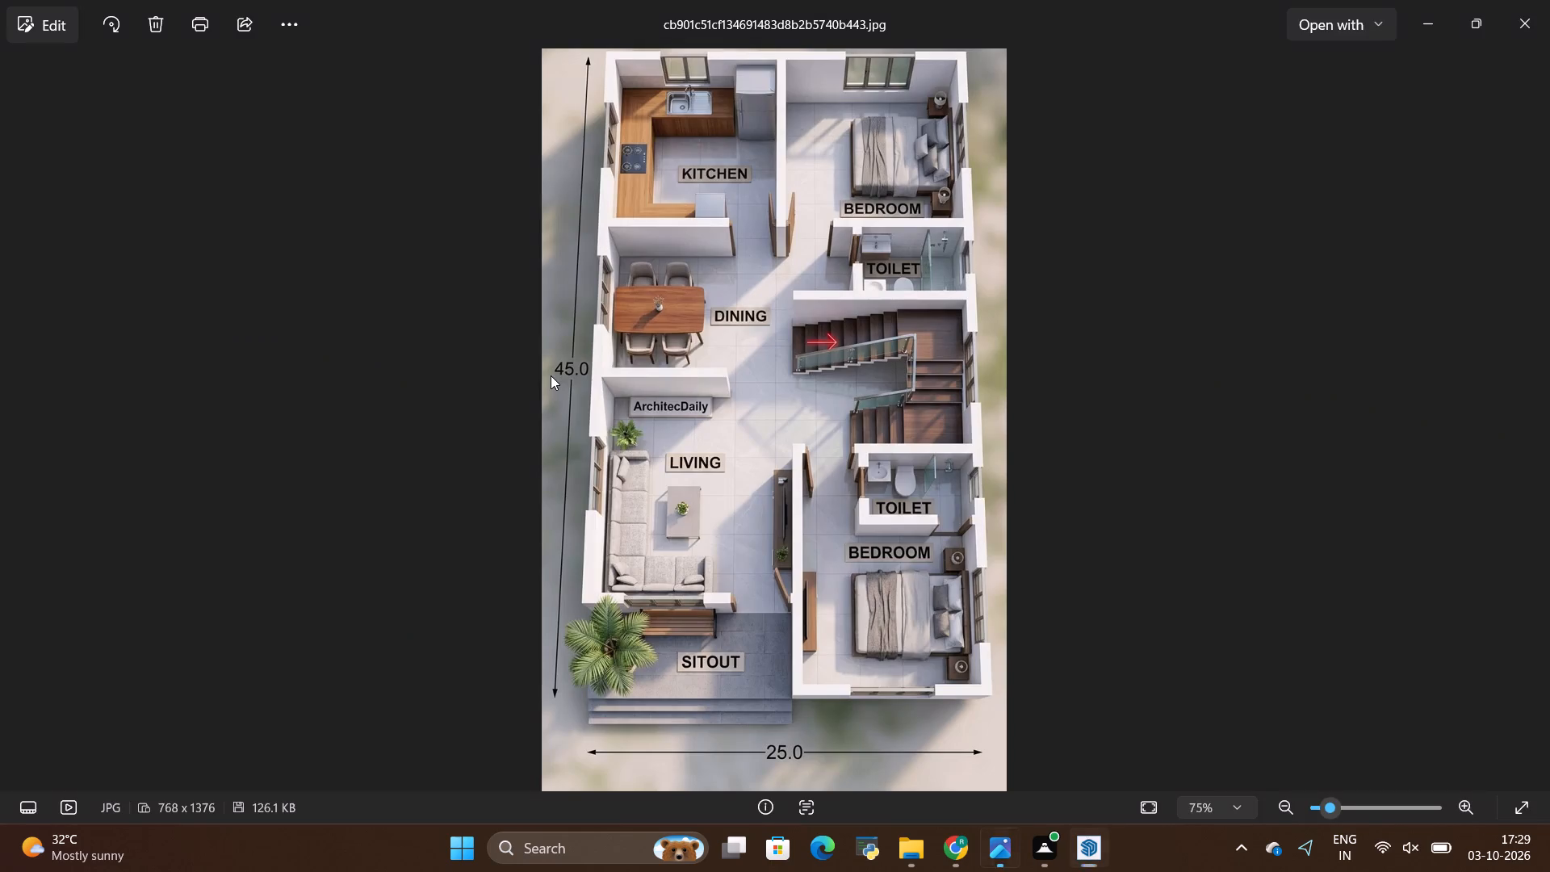
scroll(797, 722, up, 8)
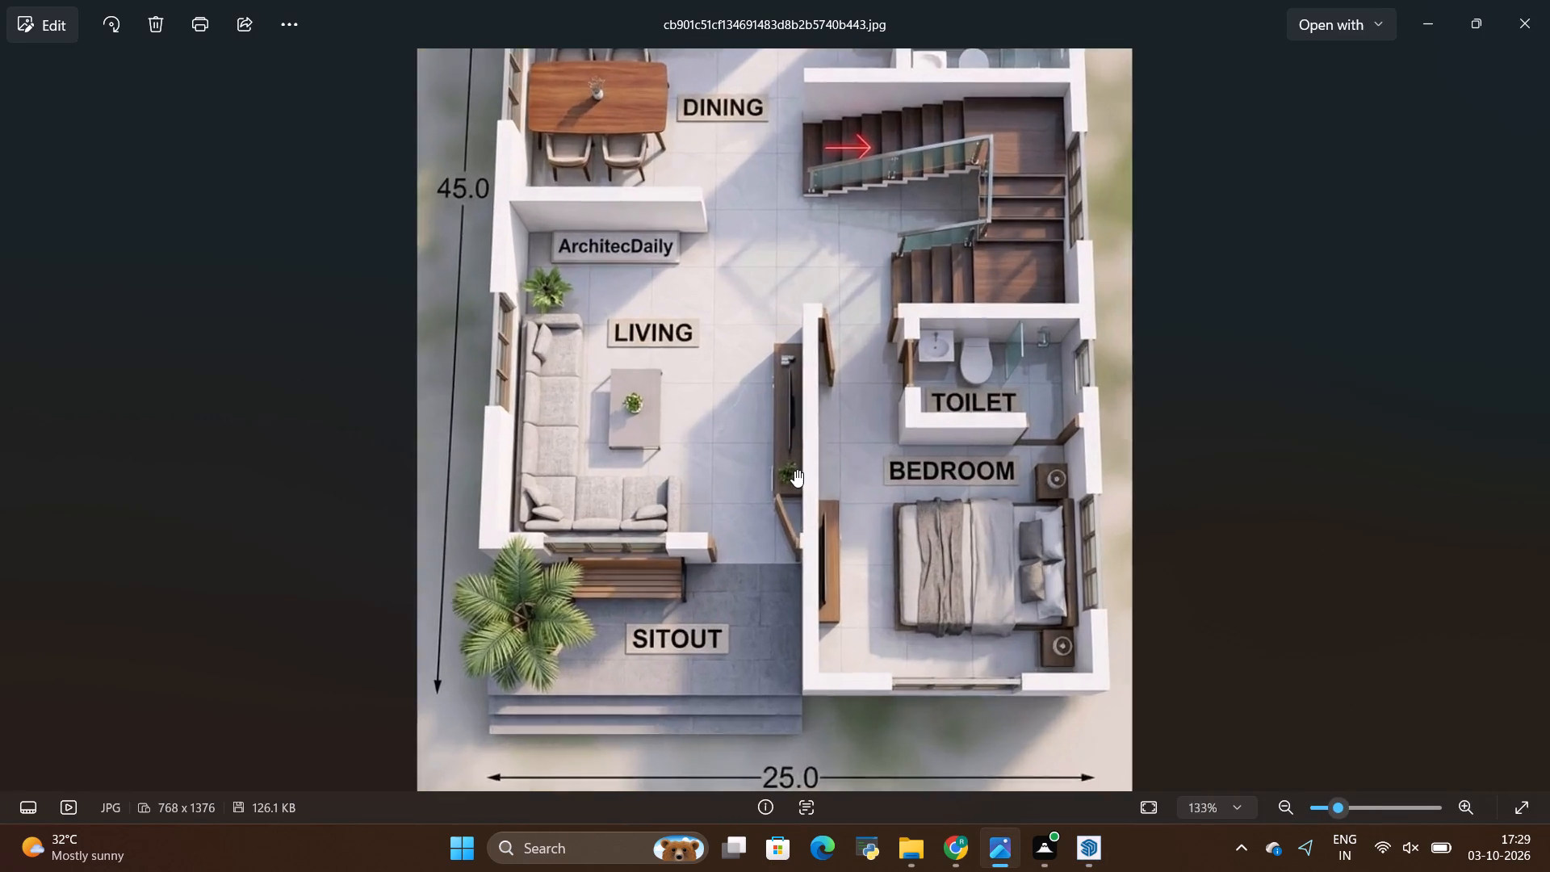
scroll(794, 470, up, 13)
key(alt+Tab)
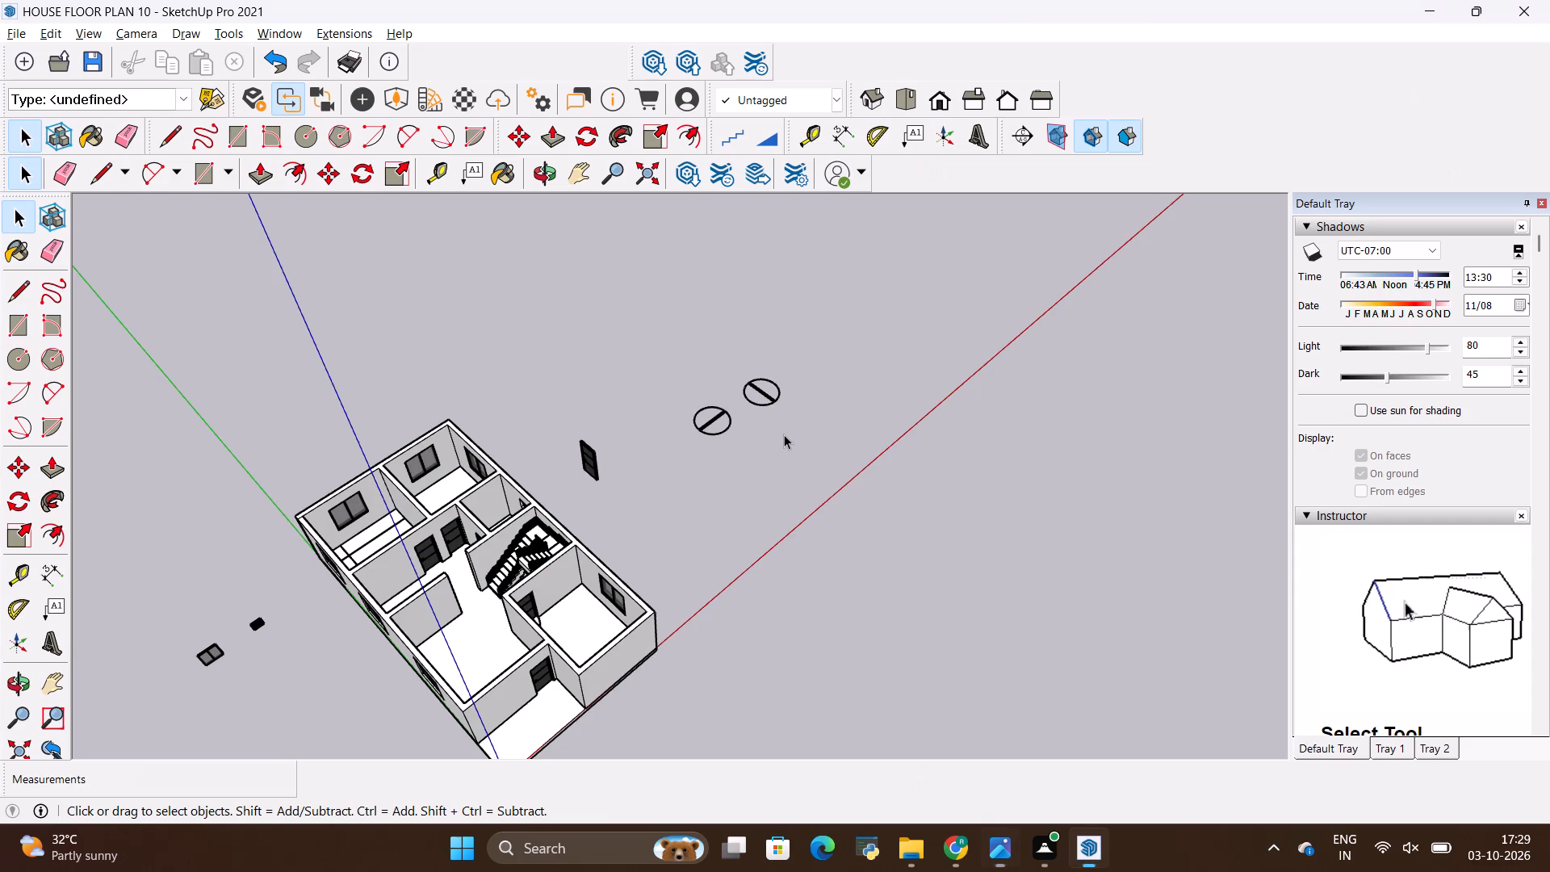
Inspect the house model in SketchUp from all sides, checking the rooms, doors, windows and placed staircase.
scroll(784, 434, down, 4)
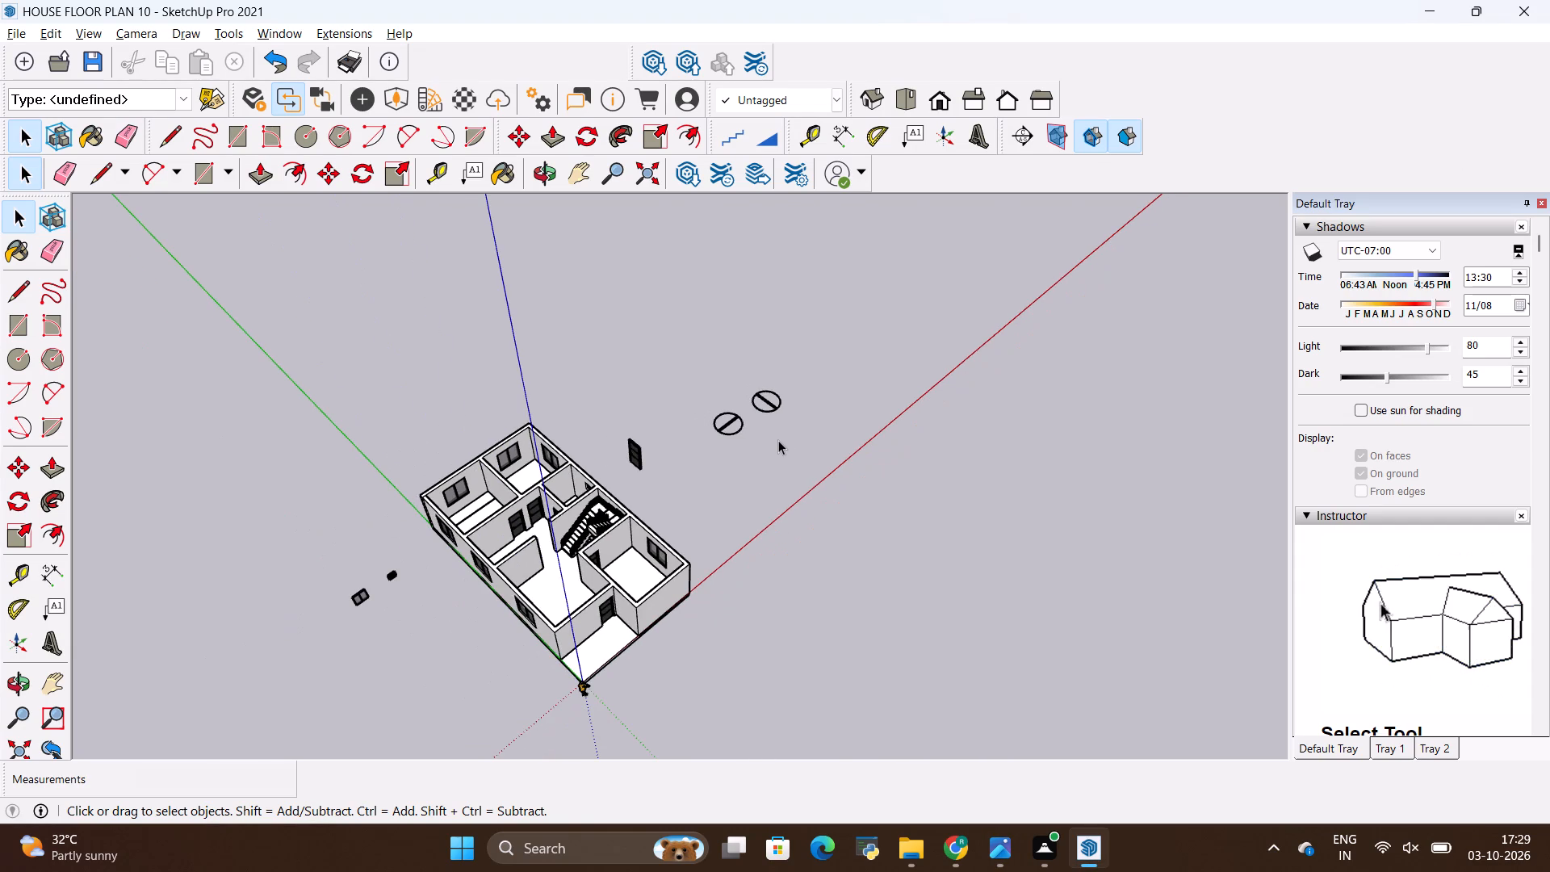
scroll(589, 516, up, 3)
scroll(468, 624, up, 8)
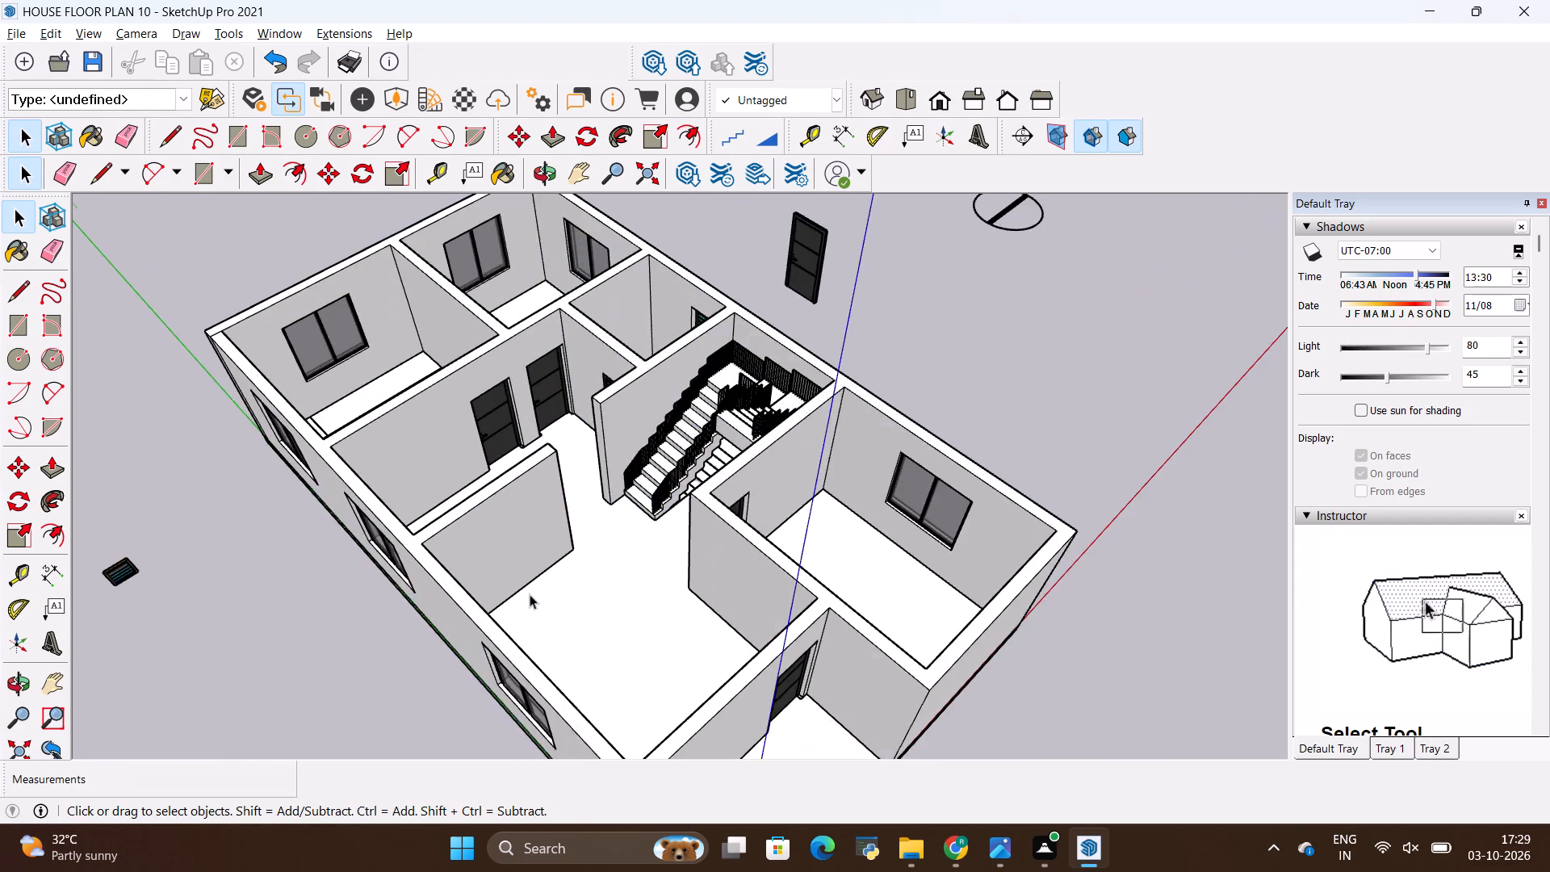
scroll(533, 580, down, 5)
middle_drag(496, 633, 883, 604)
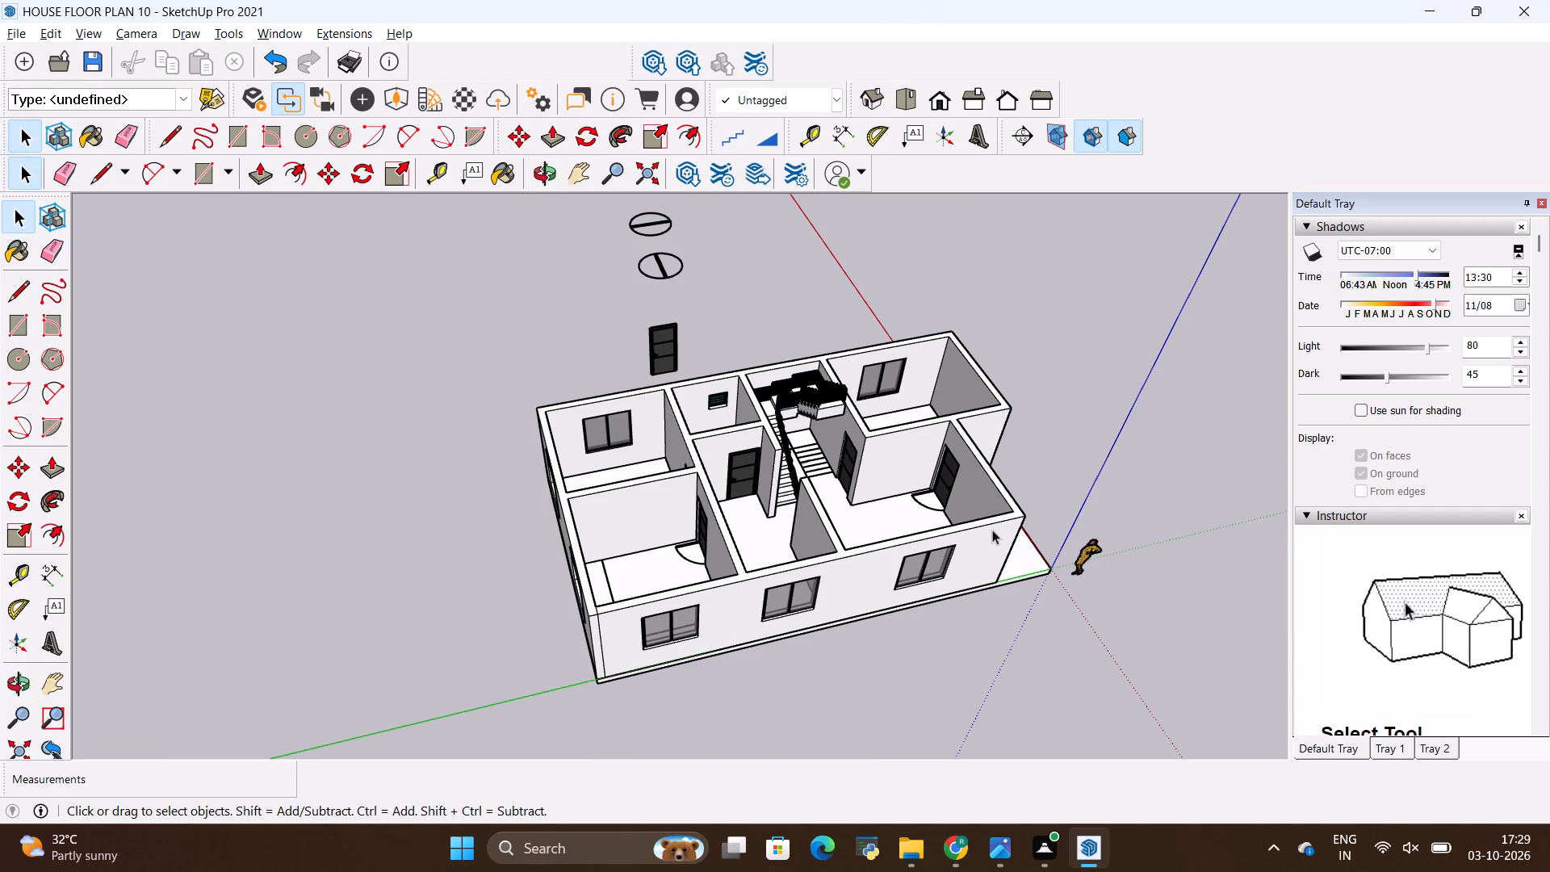
middle_drag(992, 530, 291, 644)
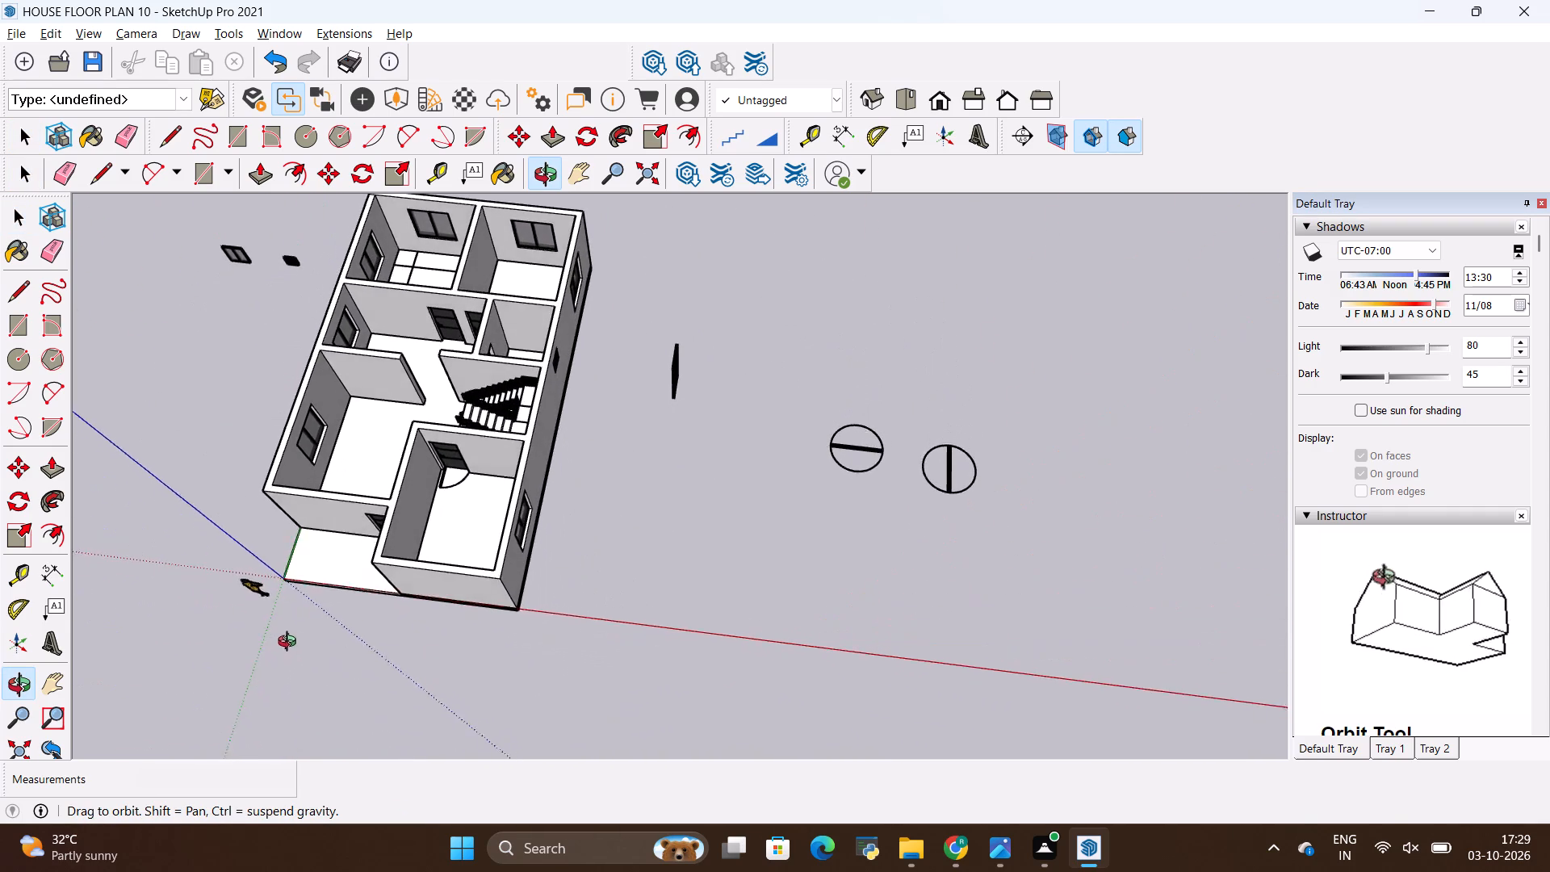
middle_drag(291, 644, 909, 525)
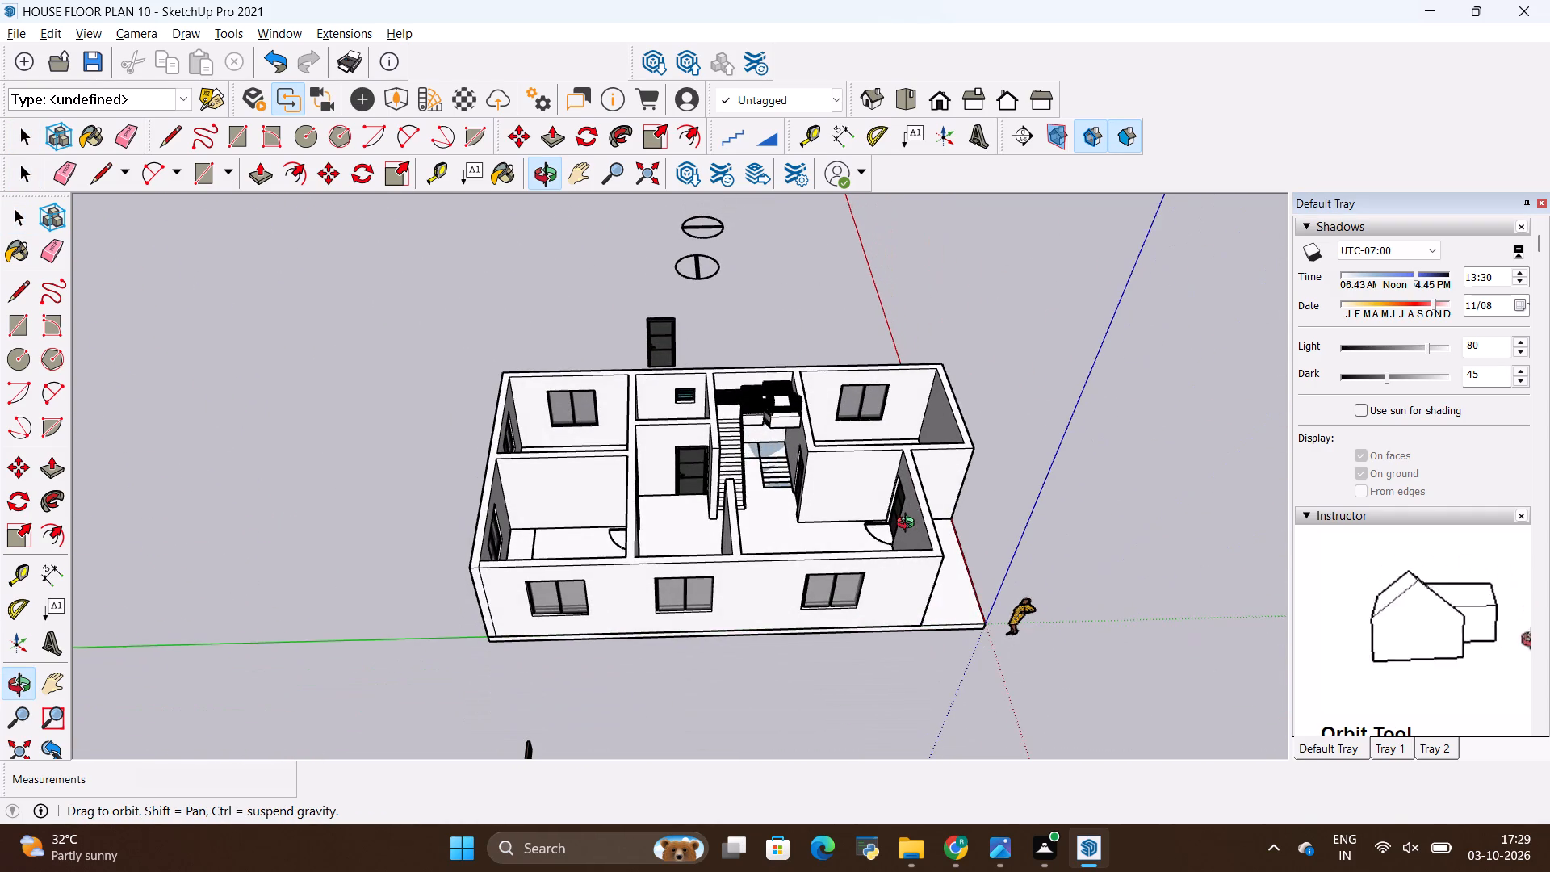
middle_drag(909, 525, 877, 484)
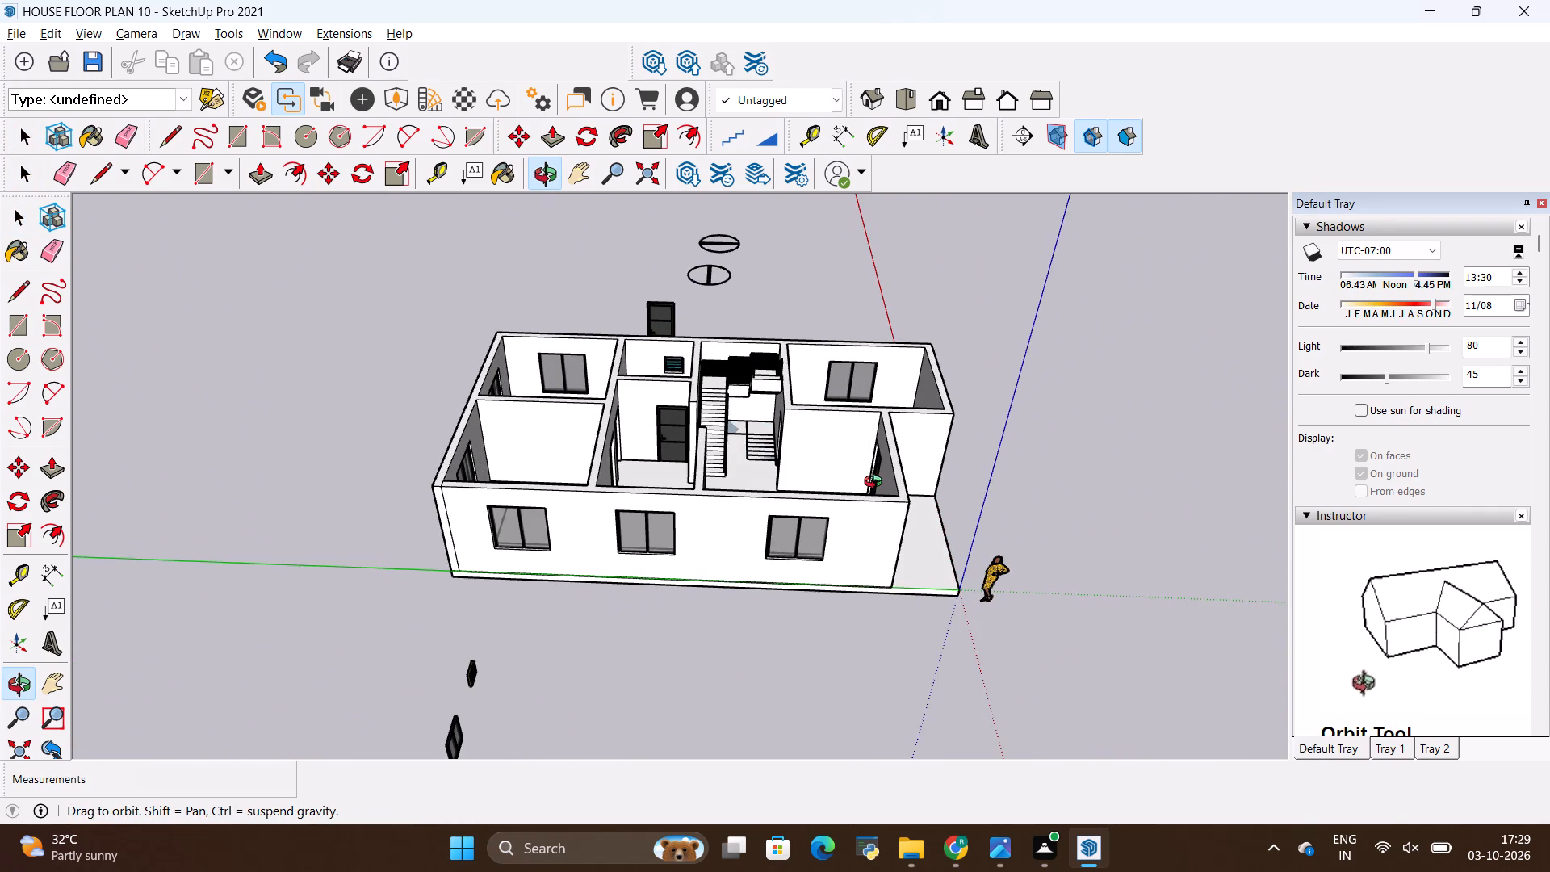
middle_drag(877, 484, 1122, 572)
scroll(1105, 568, up, 1)
scroll(717, 556, down, 4)
middle_drag(809, 520, 1006, 564)
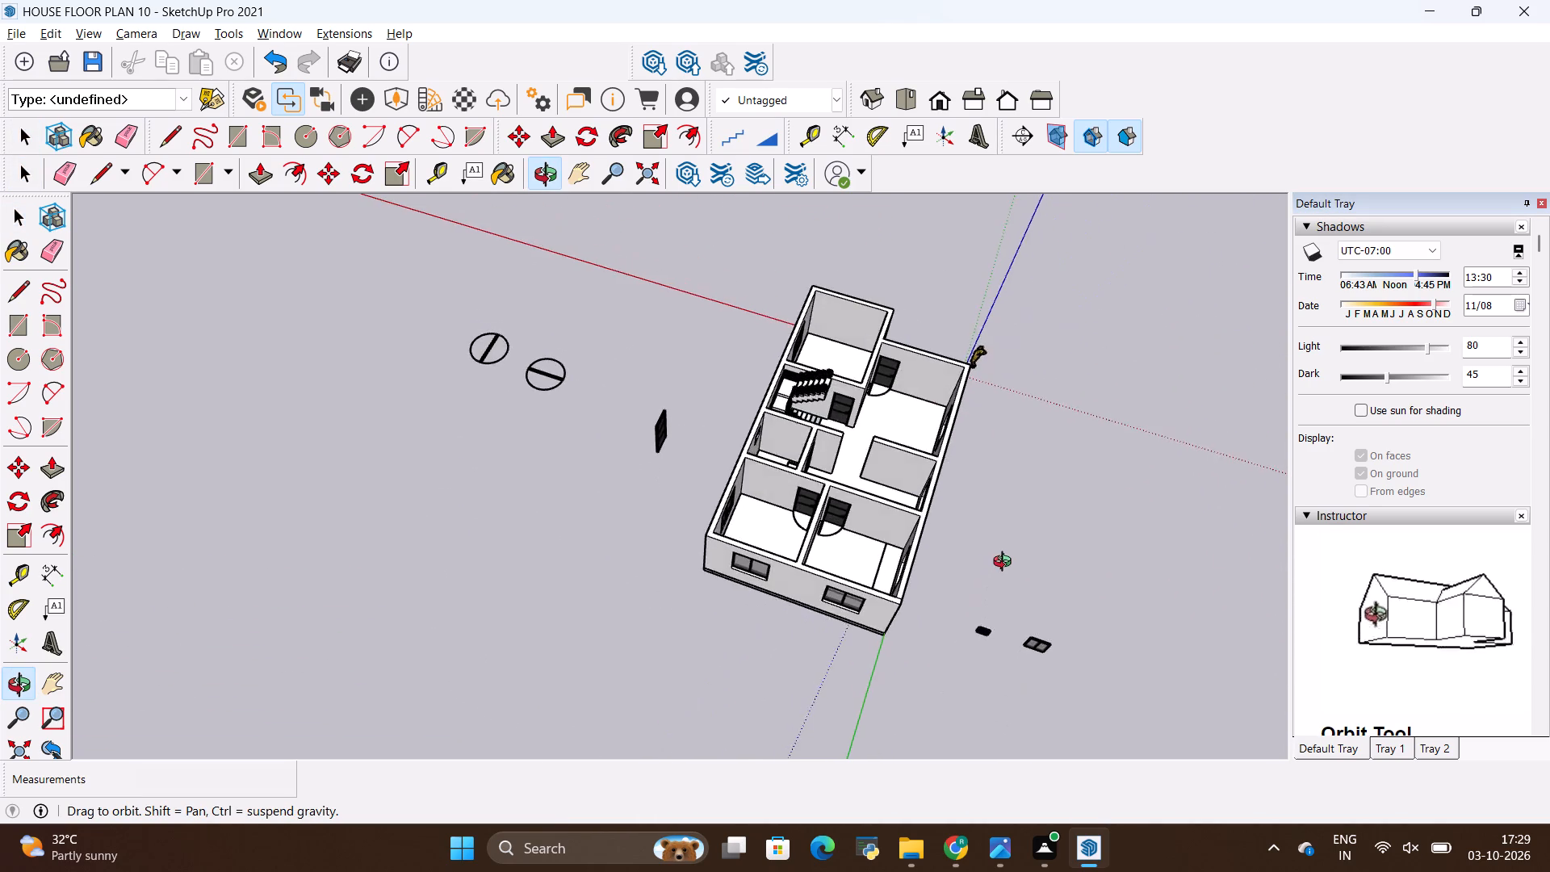
middle_drag(1006, 564, 518, 627)
middle_drag(730, 623, 429, 582)
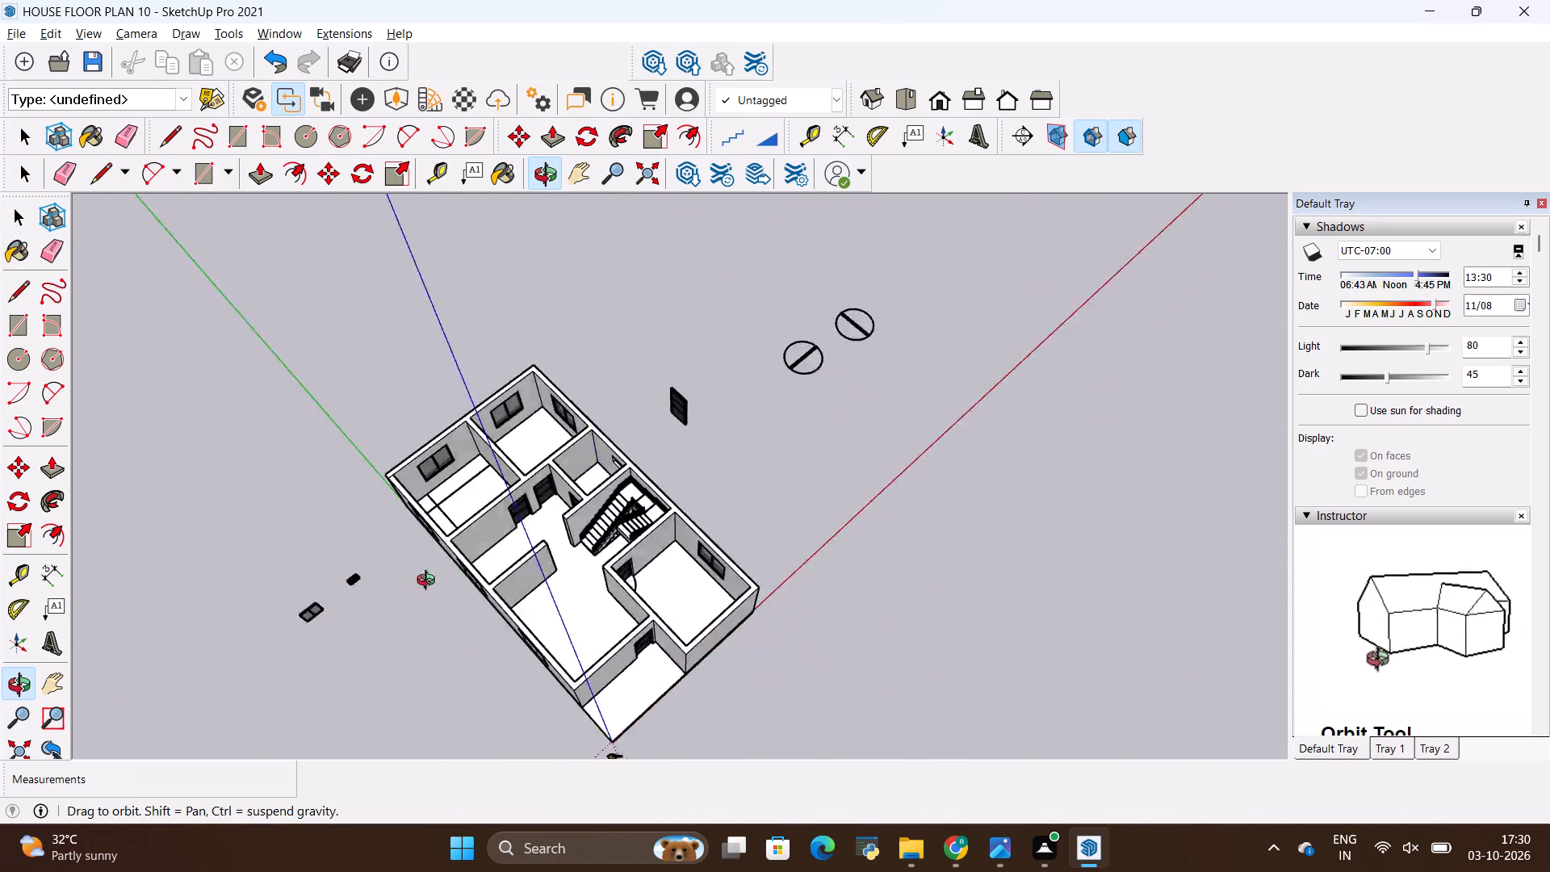
middle_drag(429, 582, 322, 553)
scroll(381, 485, up, 2)
scroll(523, 570, up, 8)
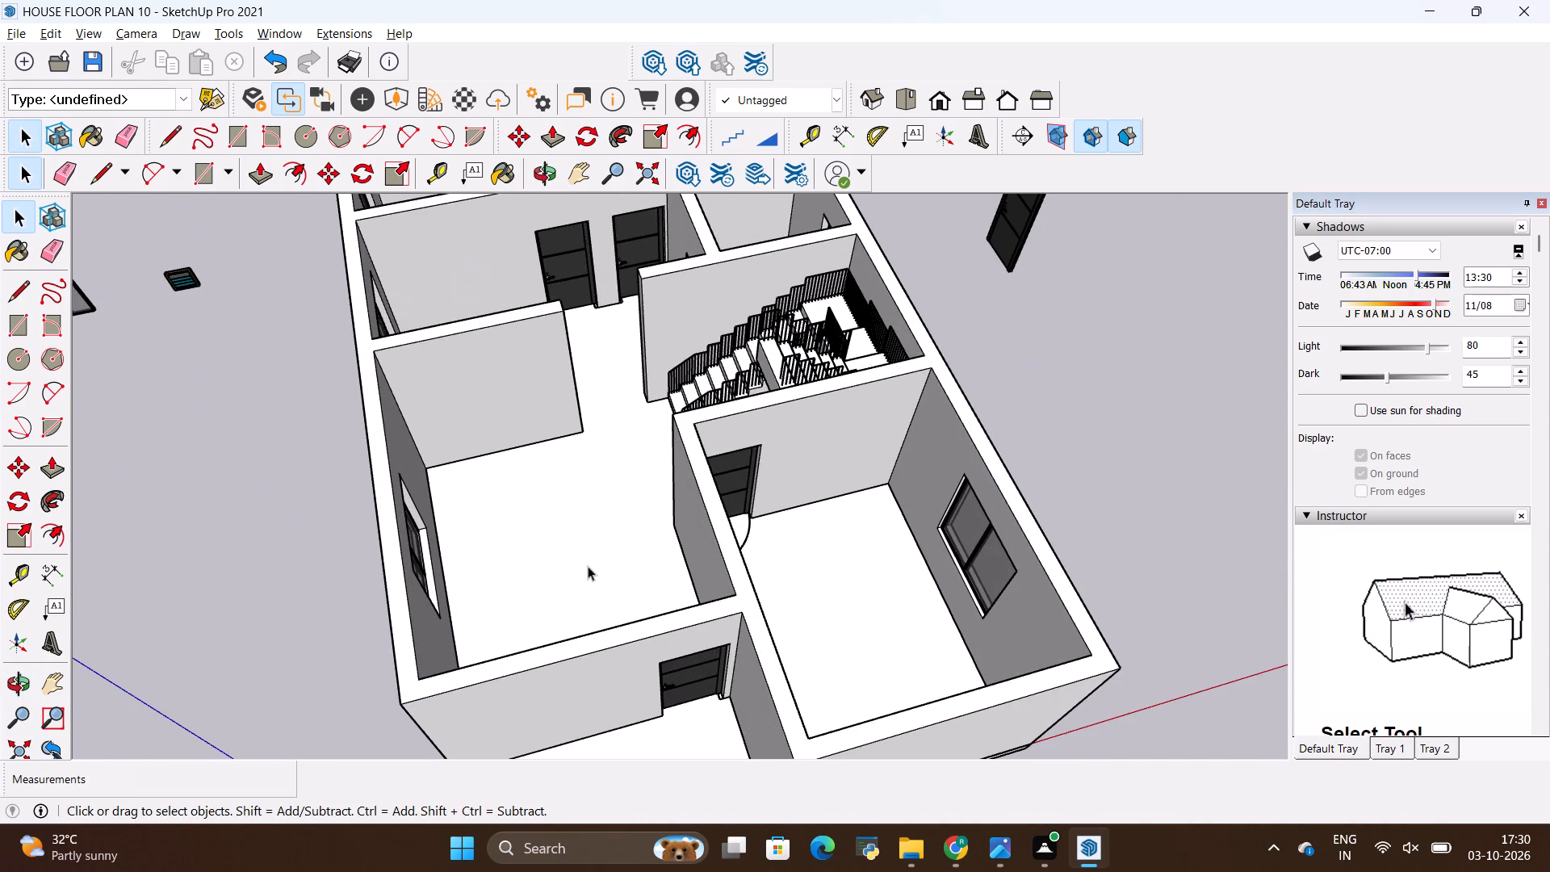
middle_drag(583, 566, 478, 529)
scroll(456, 342, up, 3)
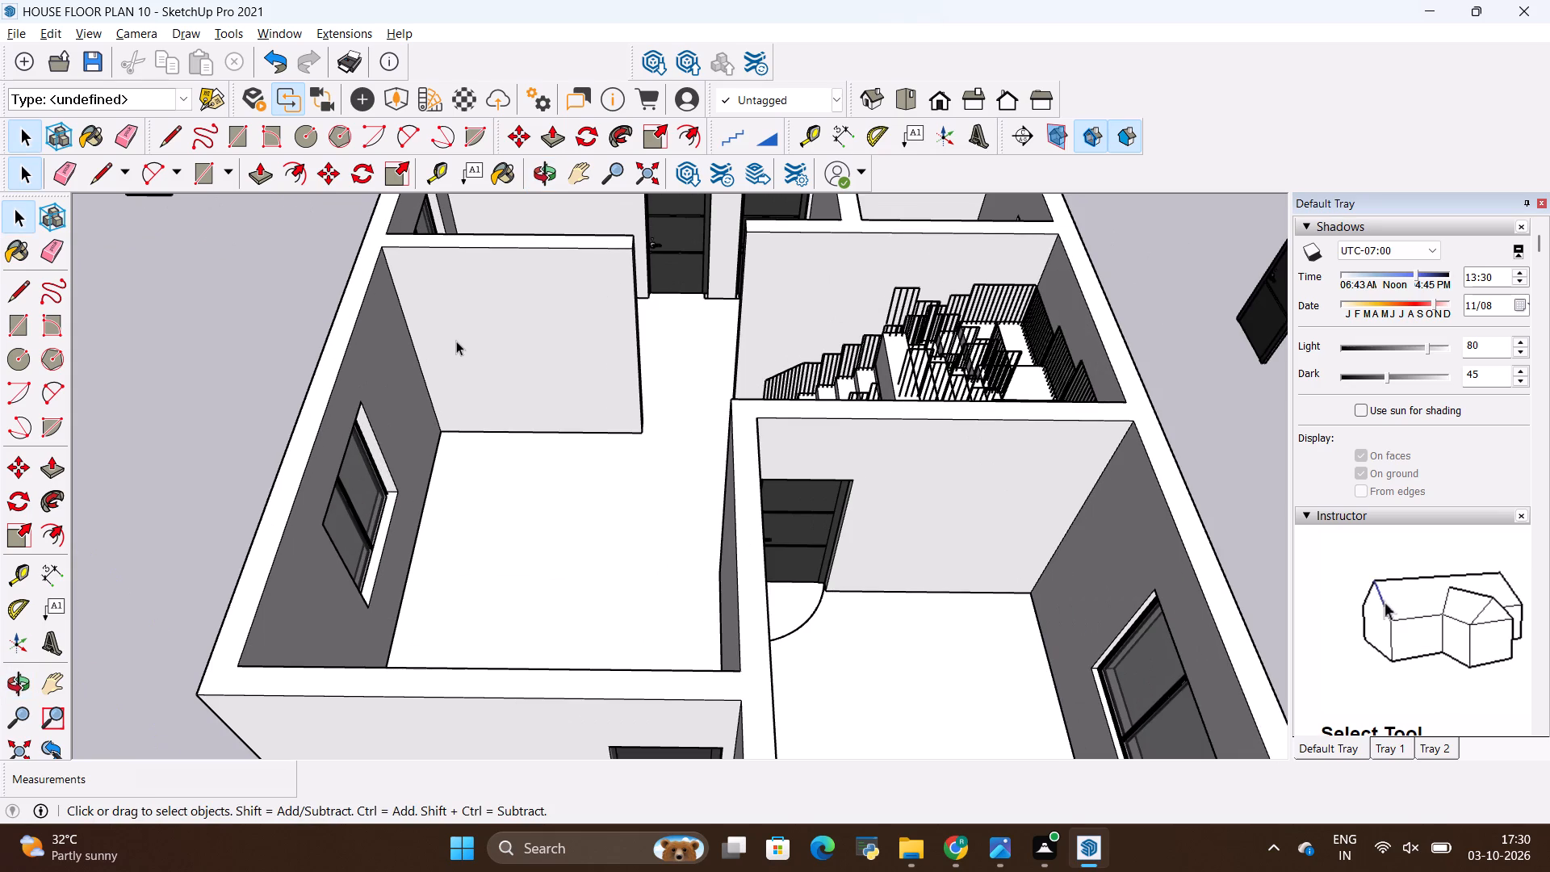
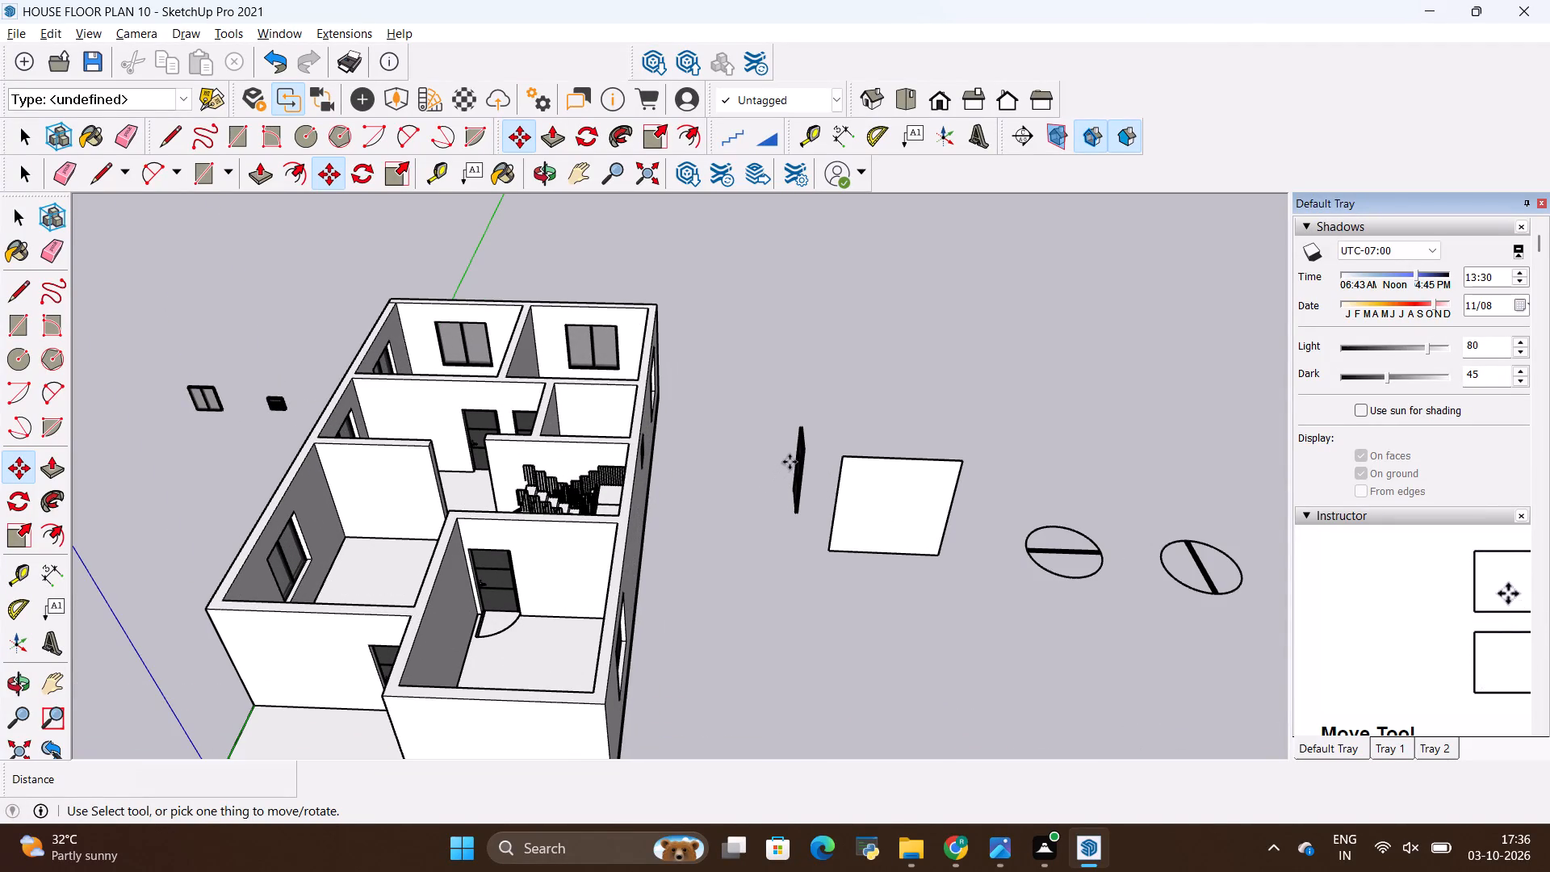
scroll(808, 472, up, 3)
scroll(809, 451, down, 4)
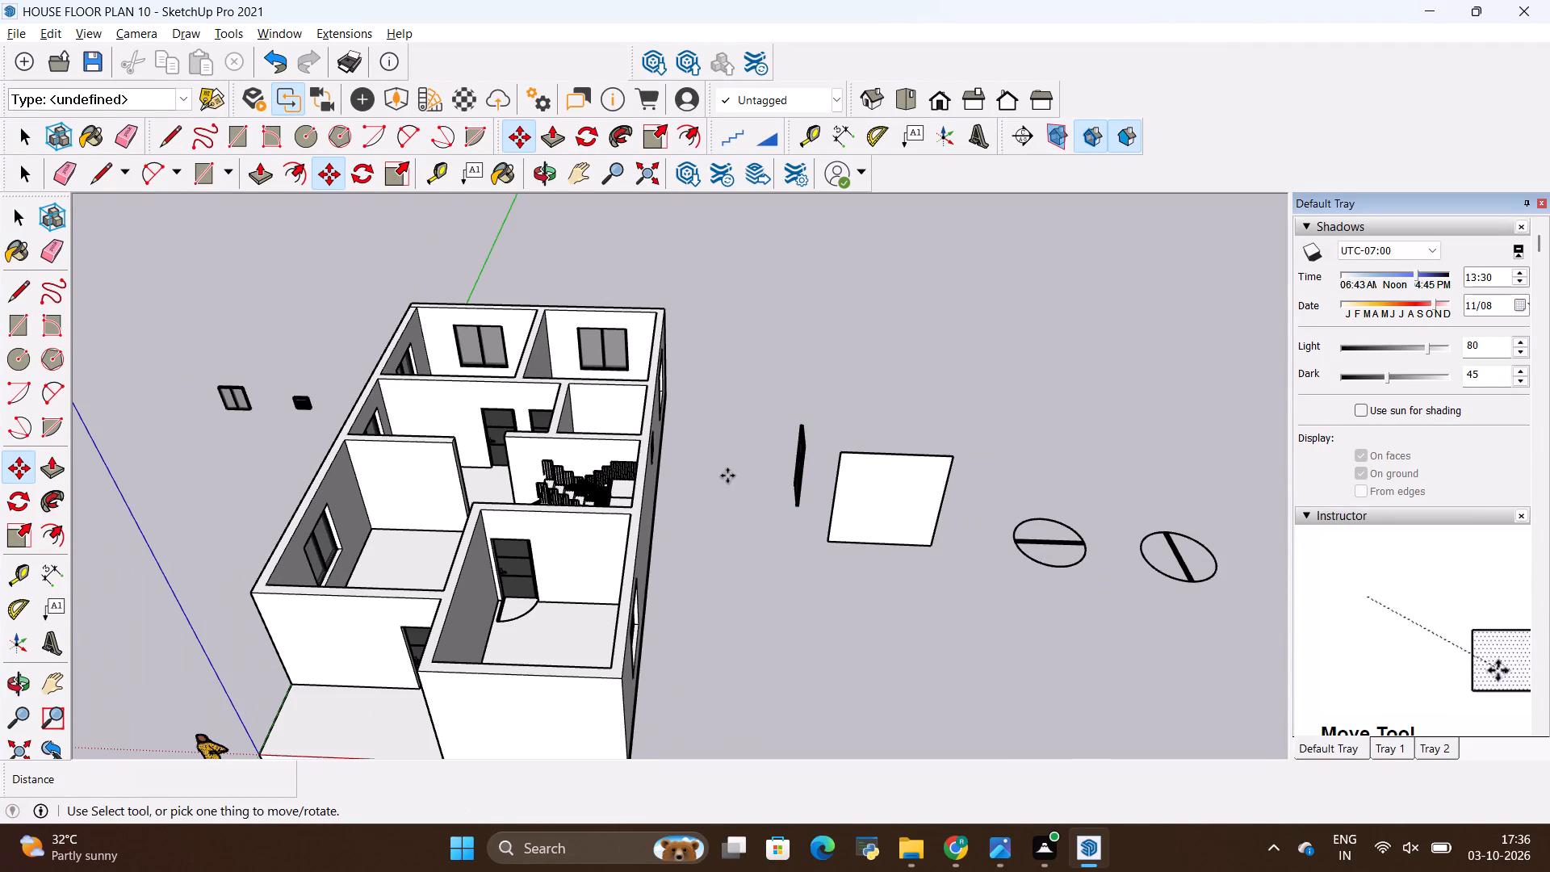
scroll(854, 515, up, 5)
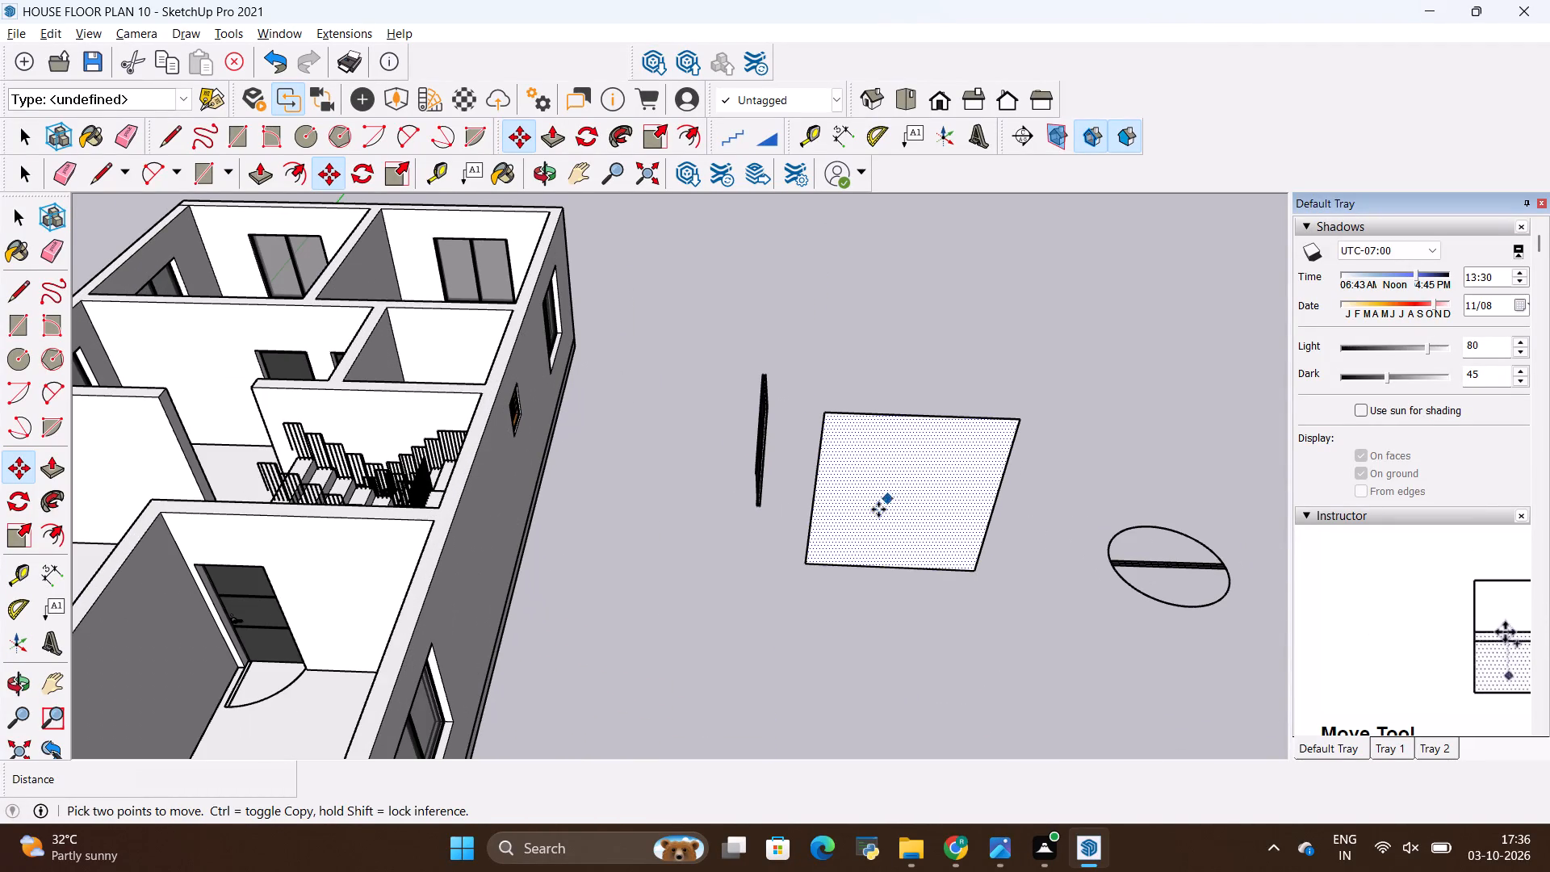
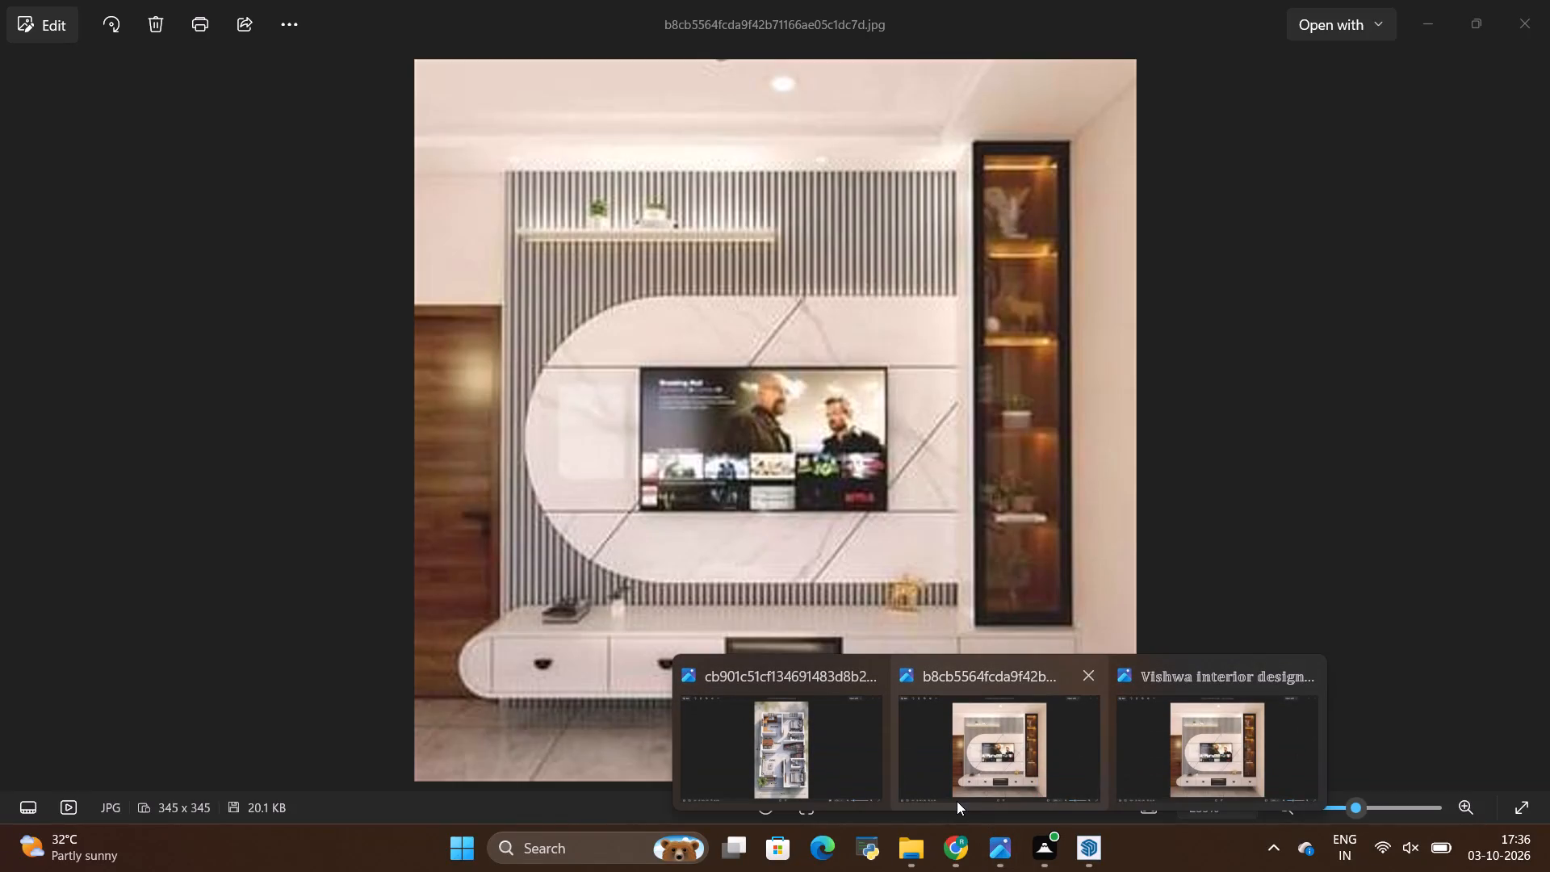
Open the TV wall unit reference photo and examine its slatted panel, floating console and tall display cabinet.
click(1154, 746)
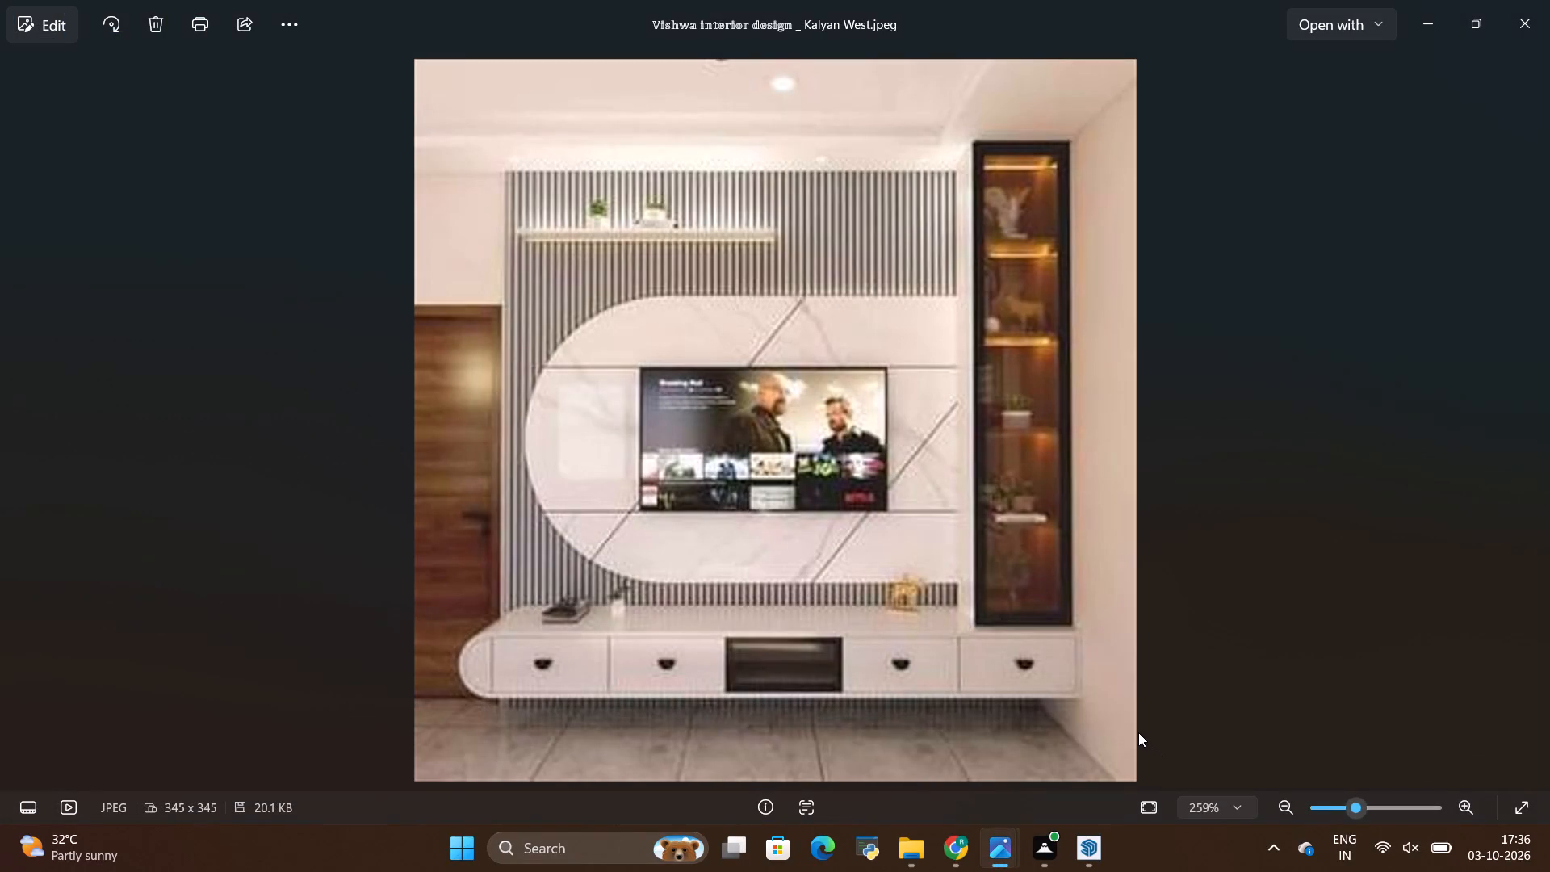
click(1081, 849)
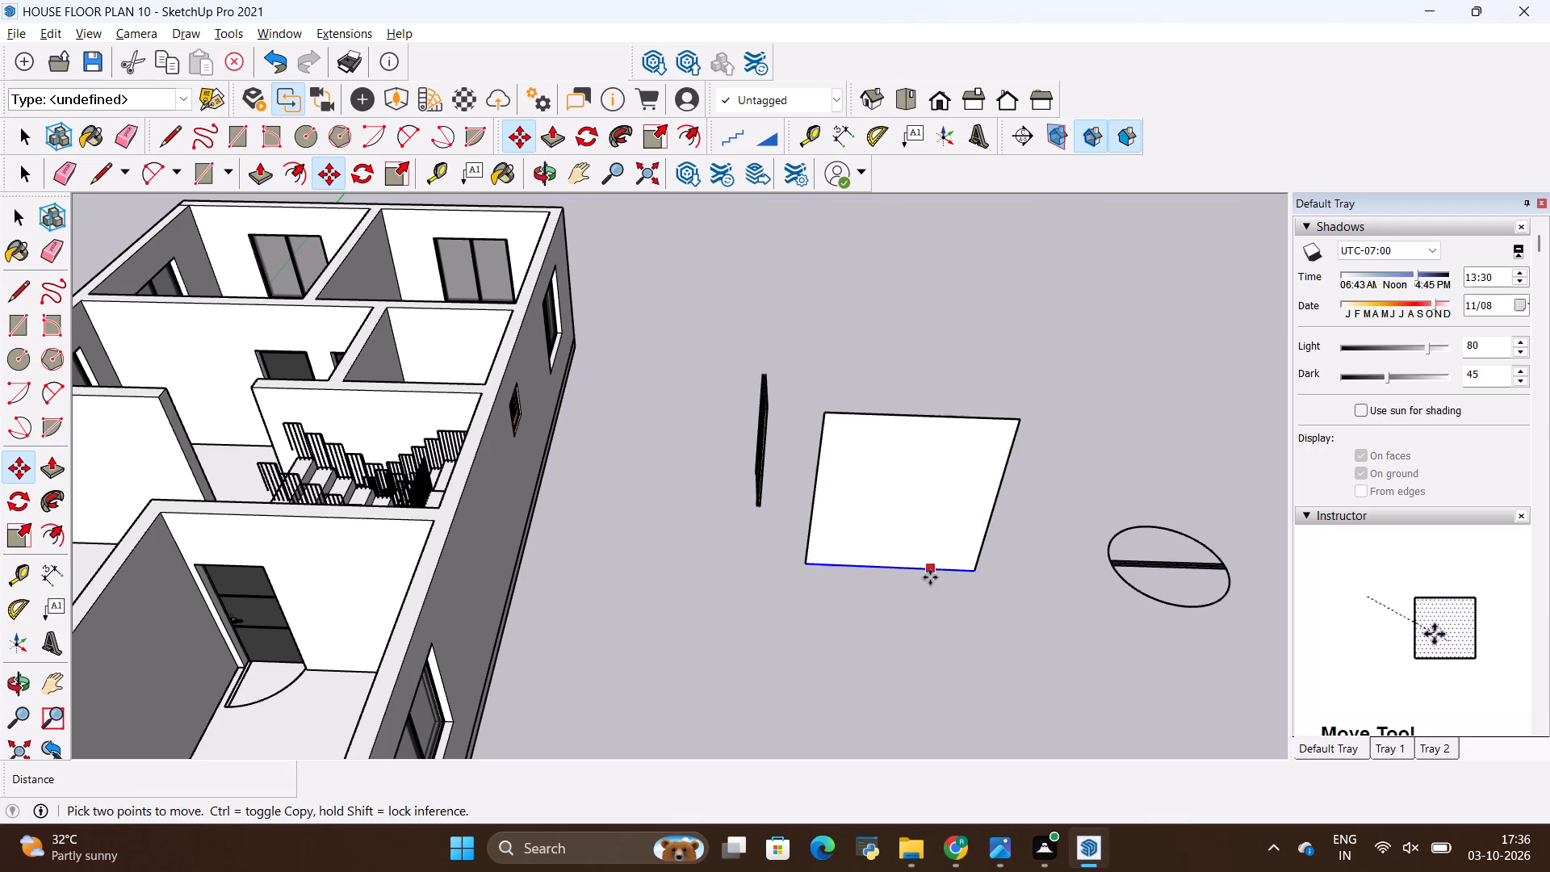
scroll(930, 577, up, 1)
key(alt+Tab)
key(alt+Tab)
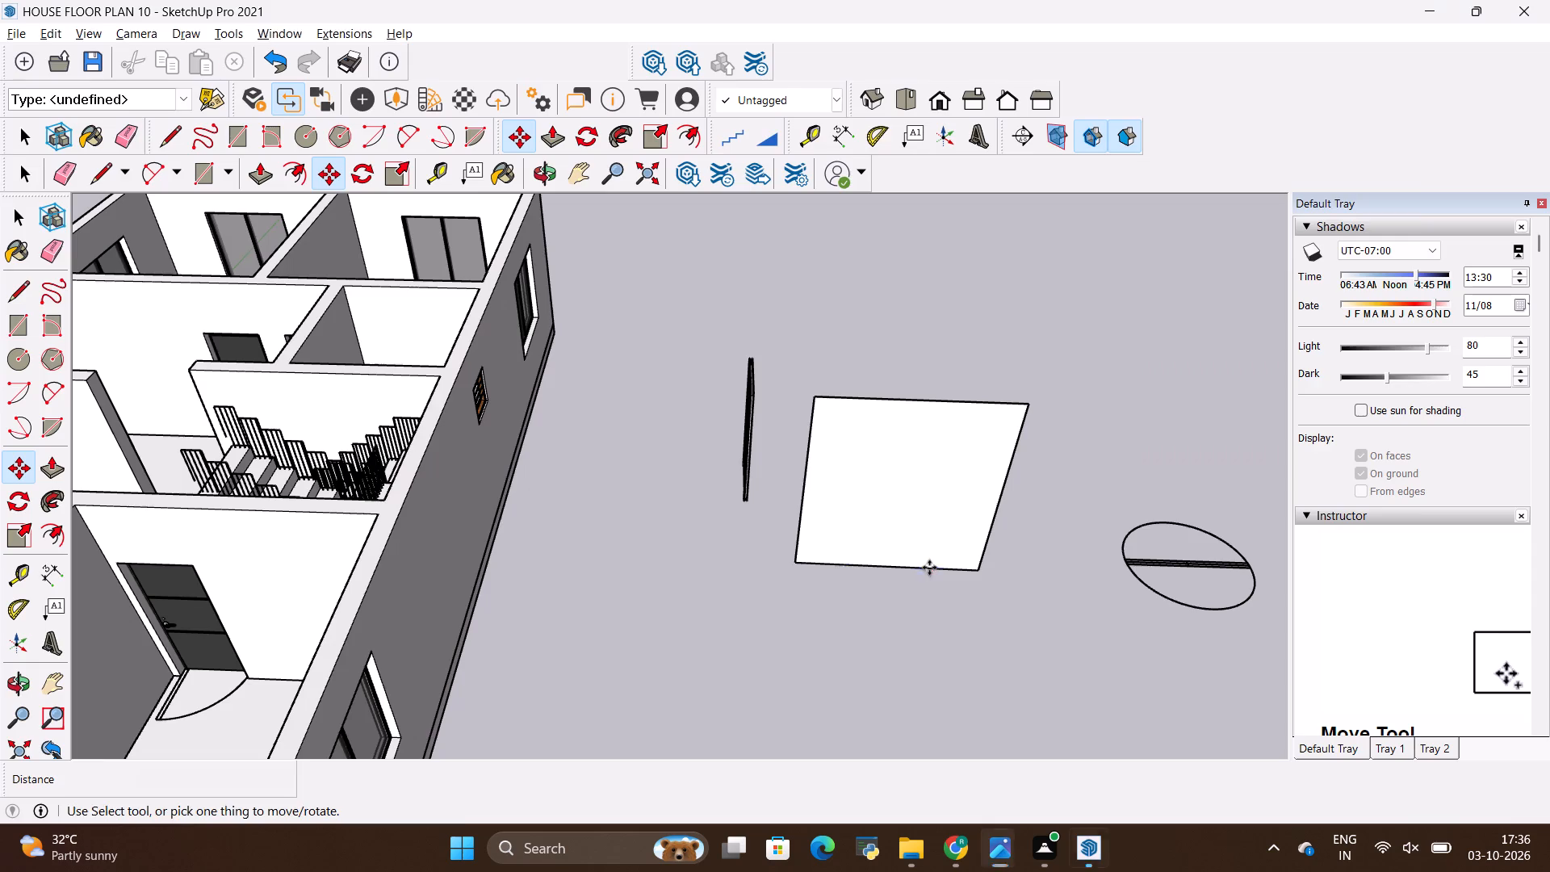
key(alt+Tab)
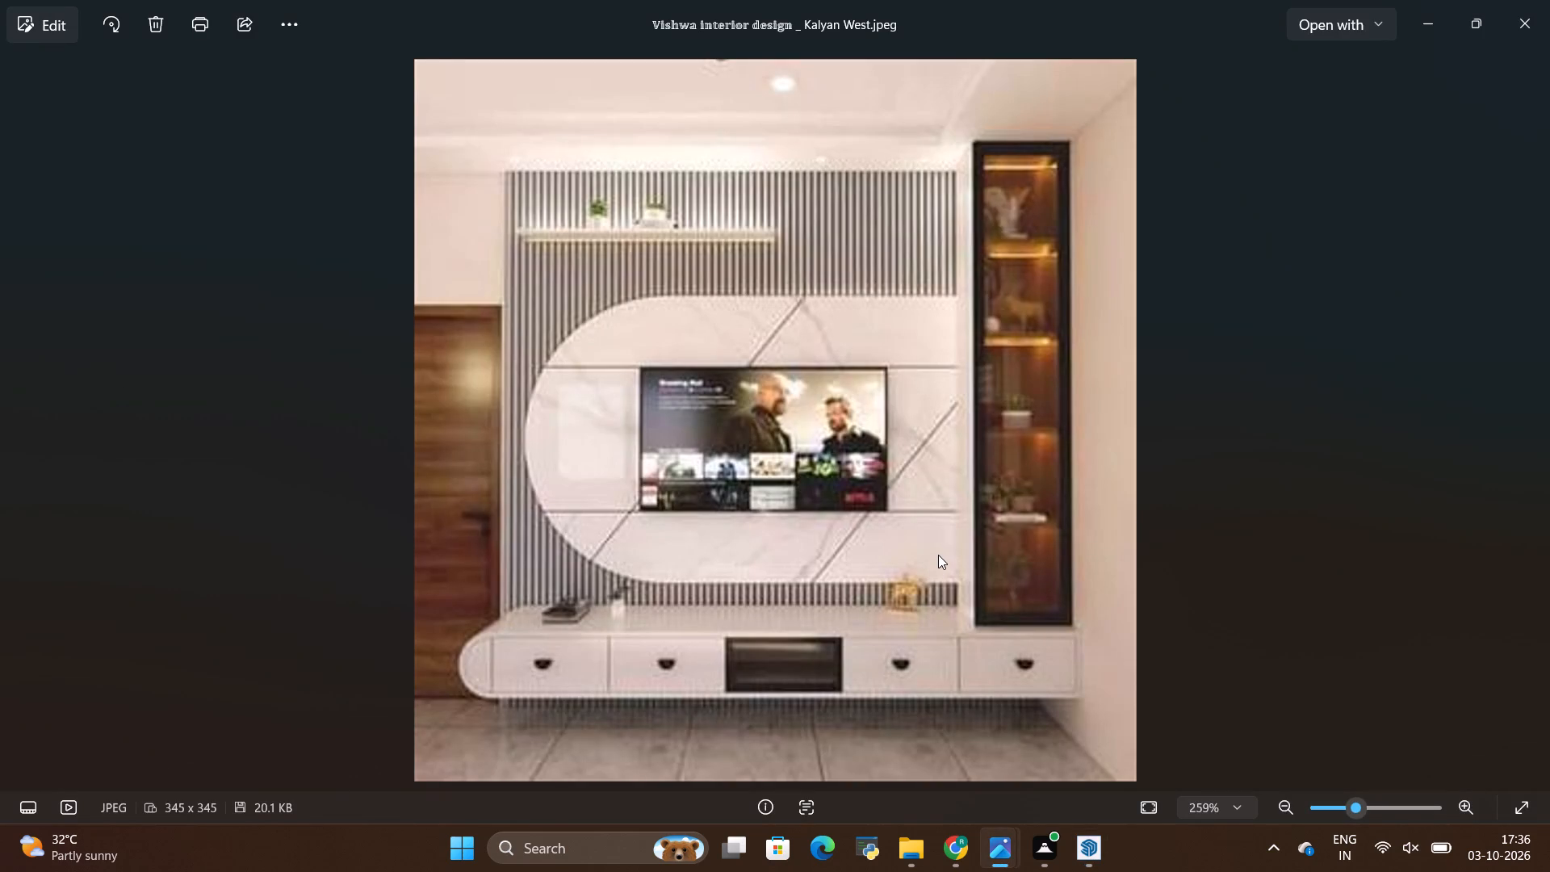
key(alt+Tab)
Make a group from the standalone white rectangle beside the house, including its face and edges.
scroll(914, 557, up, 5)
middle_drag(913, 560, 912, 554)
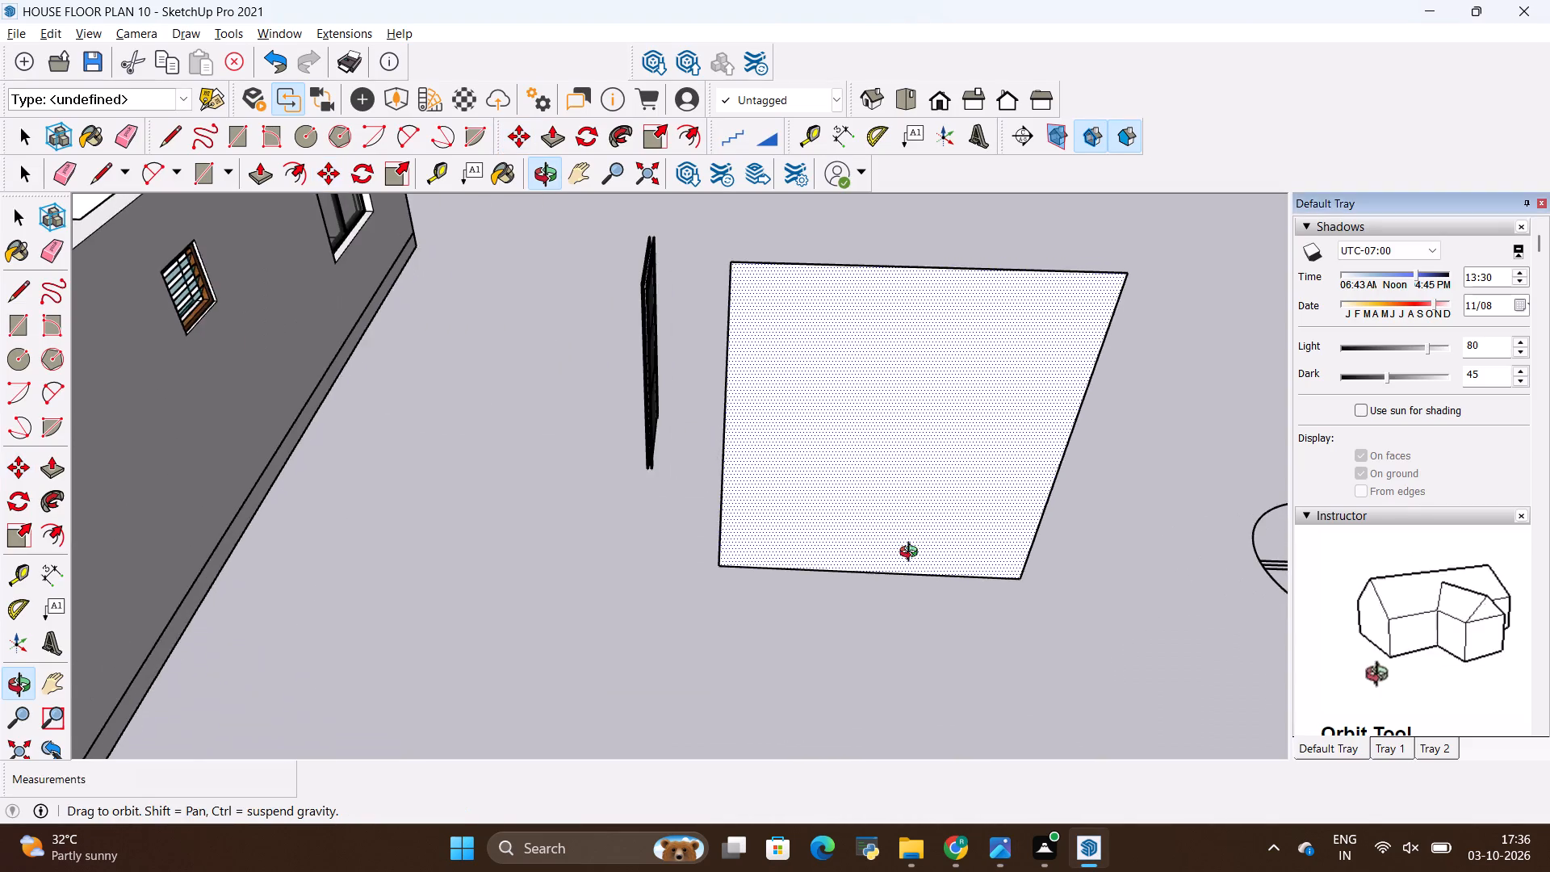
middle_drag(912, 554, 908, 402)
scroll(906, 442, down, 5)
middle_drag(928, 540, 922, 477)
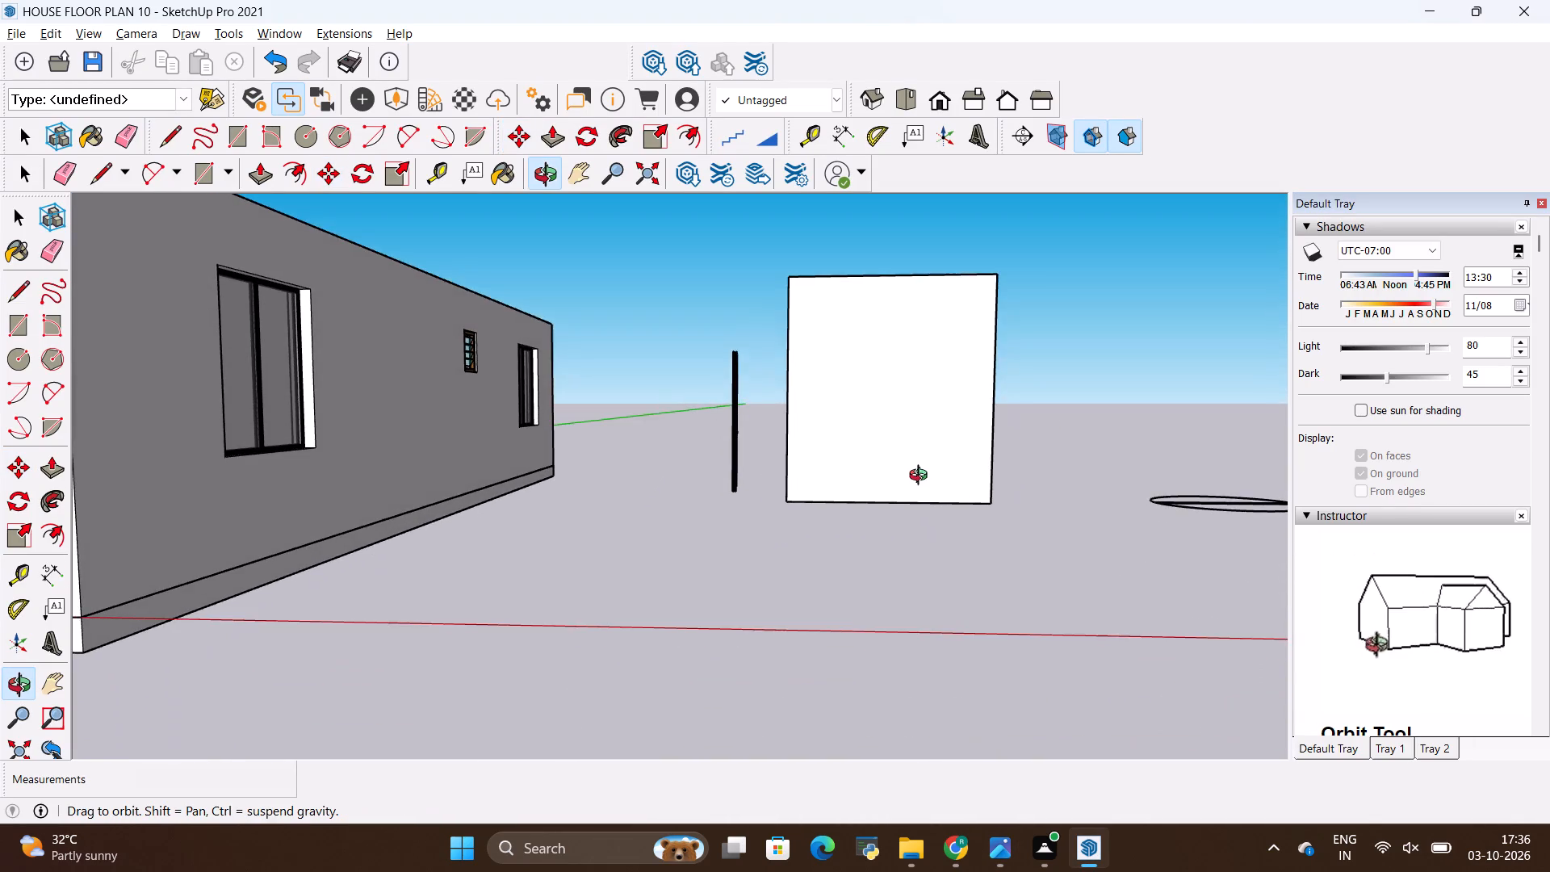
middle_drag(922, 477, 927, 510)
key(space)
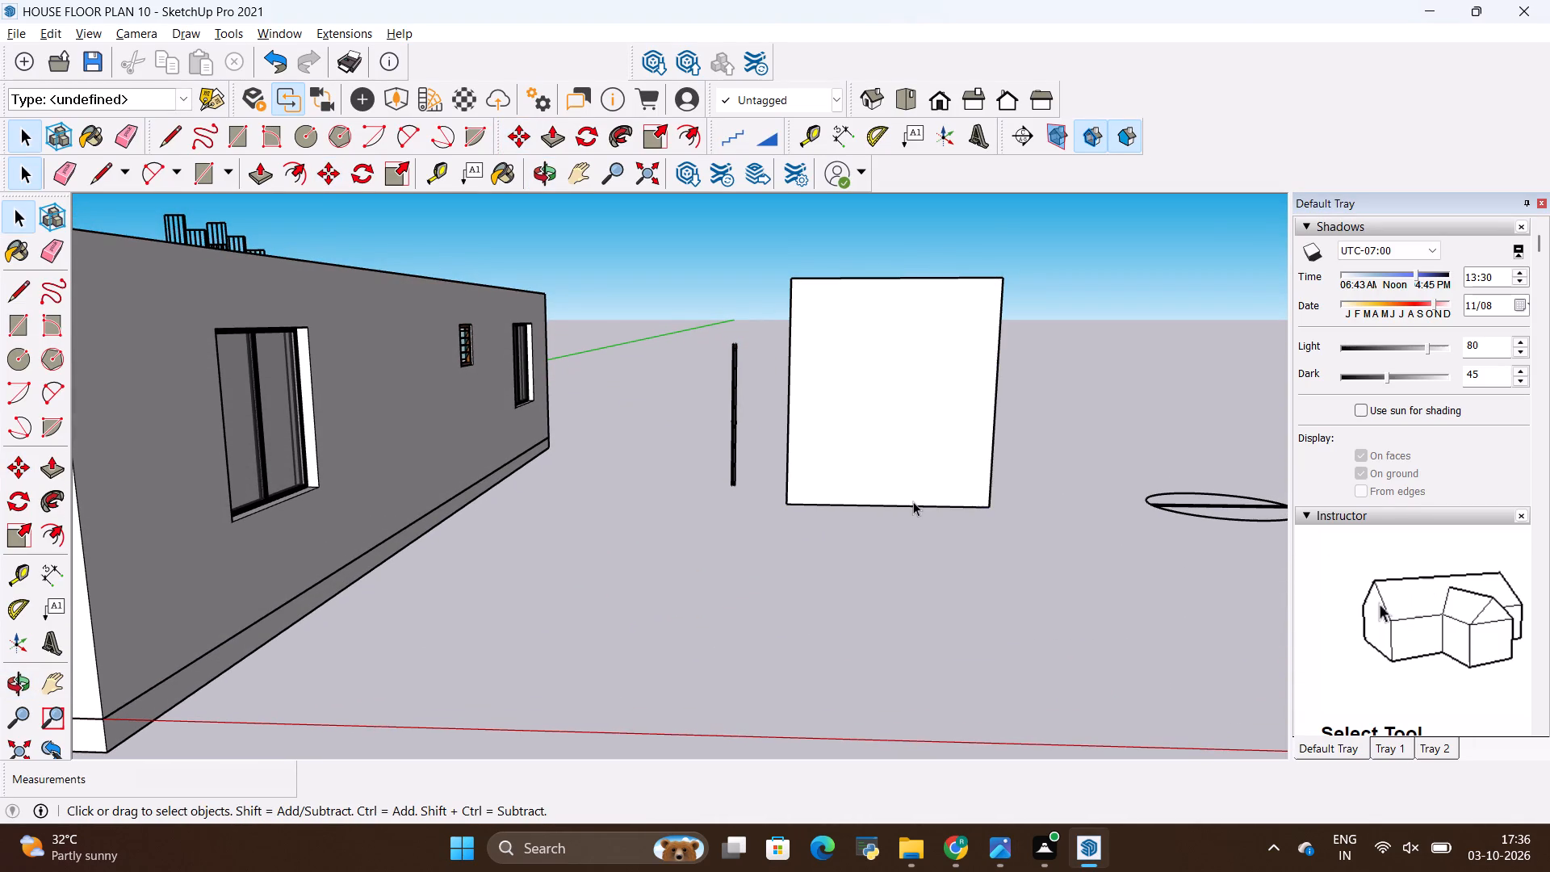
double_click(896, 463)
right_click(896, 463)
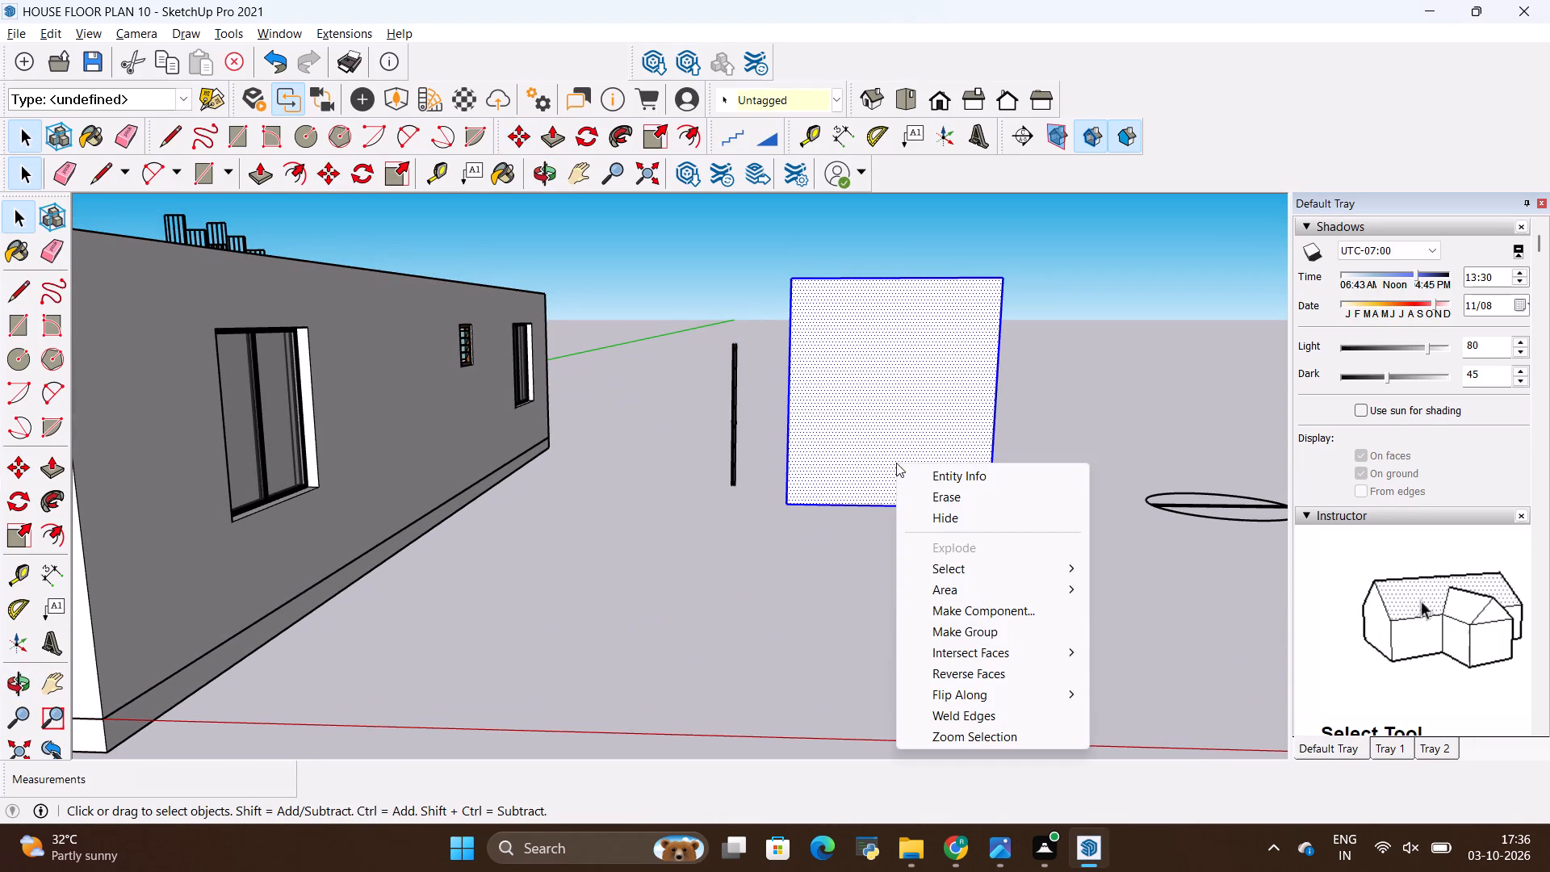
click(977, 636)
key(space)
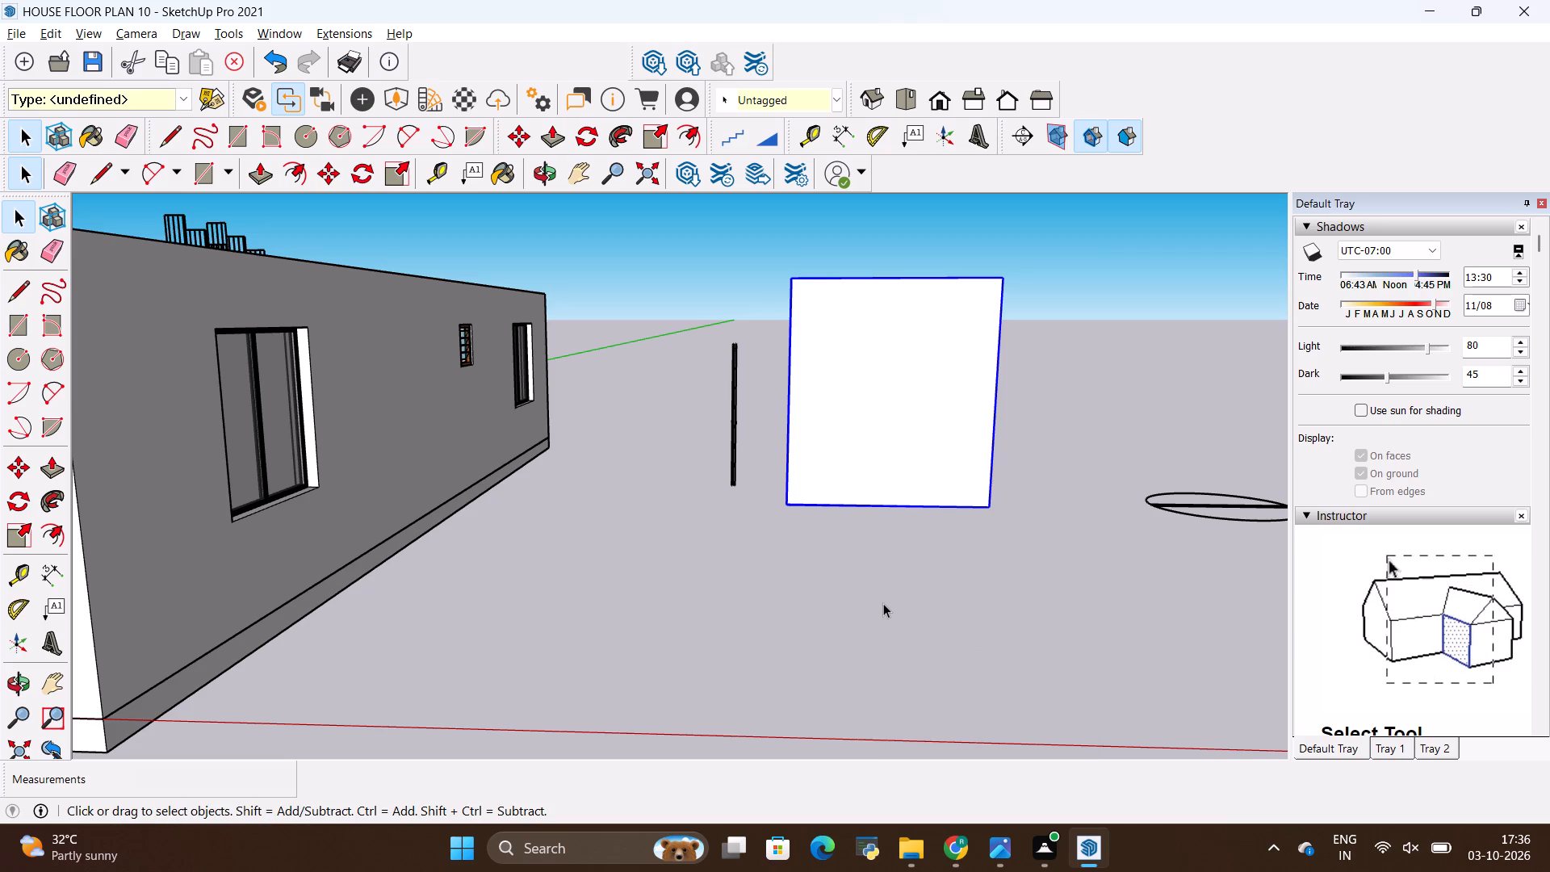
click(883, 603)
Inside the rectangle's group, copy the bottom edge 6" upward across the face.
scroll(852, 469, up, 2)
scroll(874, 491, down, 4)
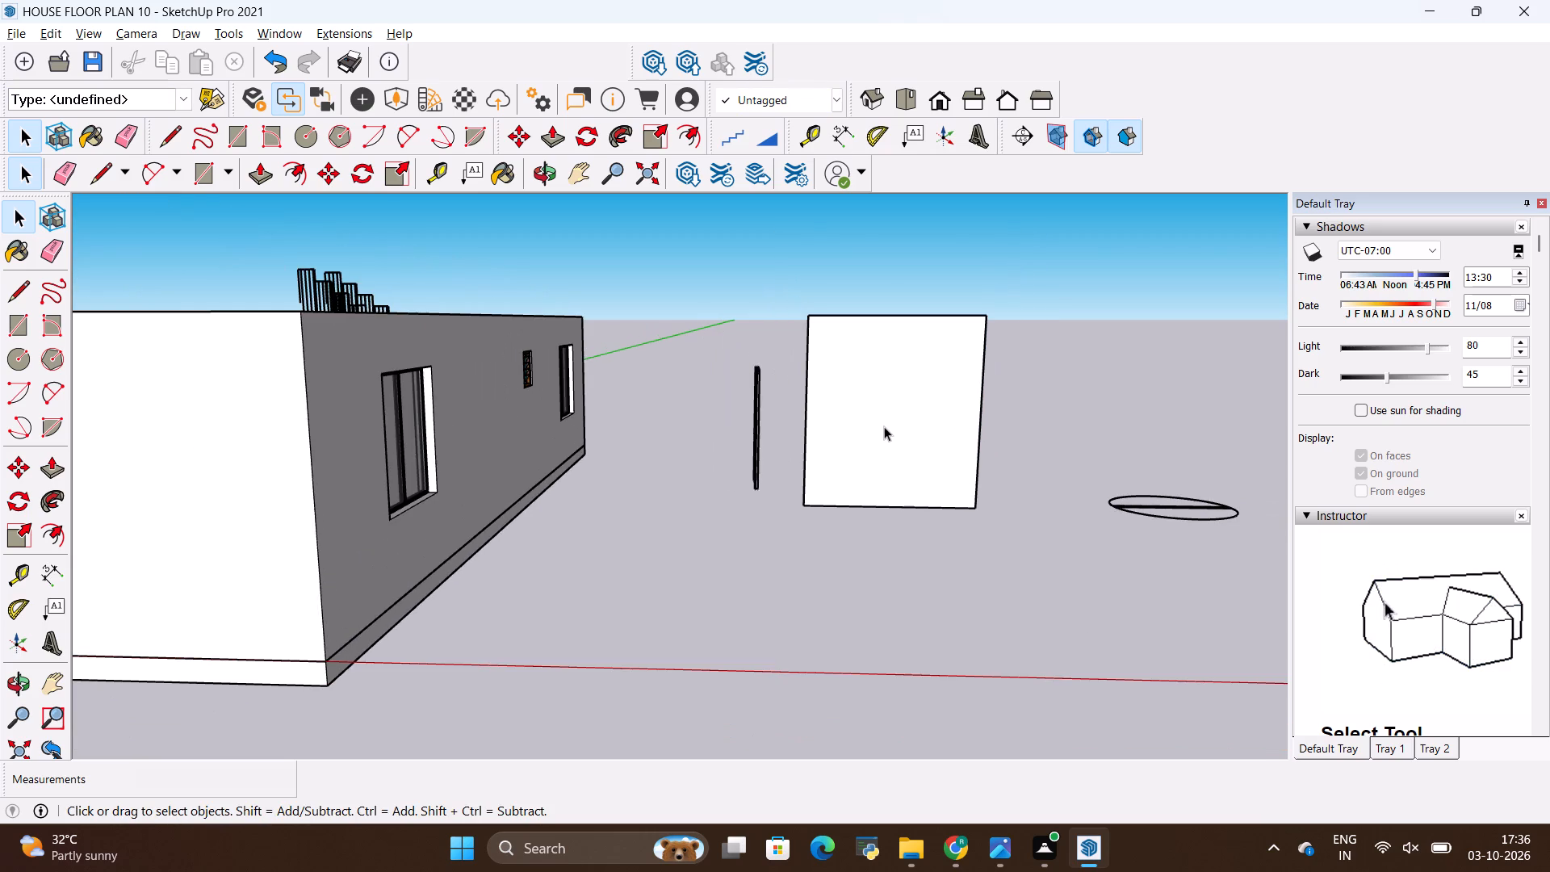
double_click(884, 425)
scroll(884, 425, up, 2)
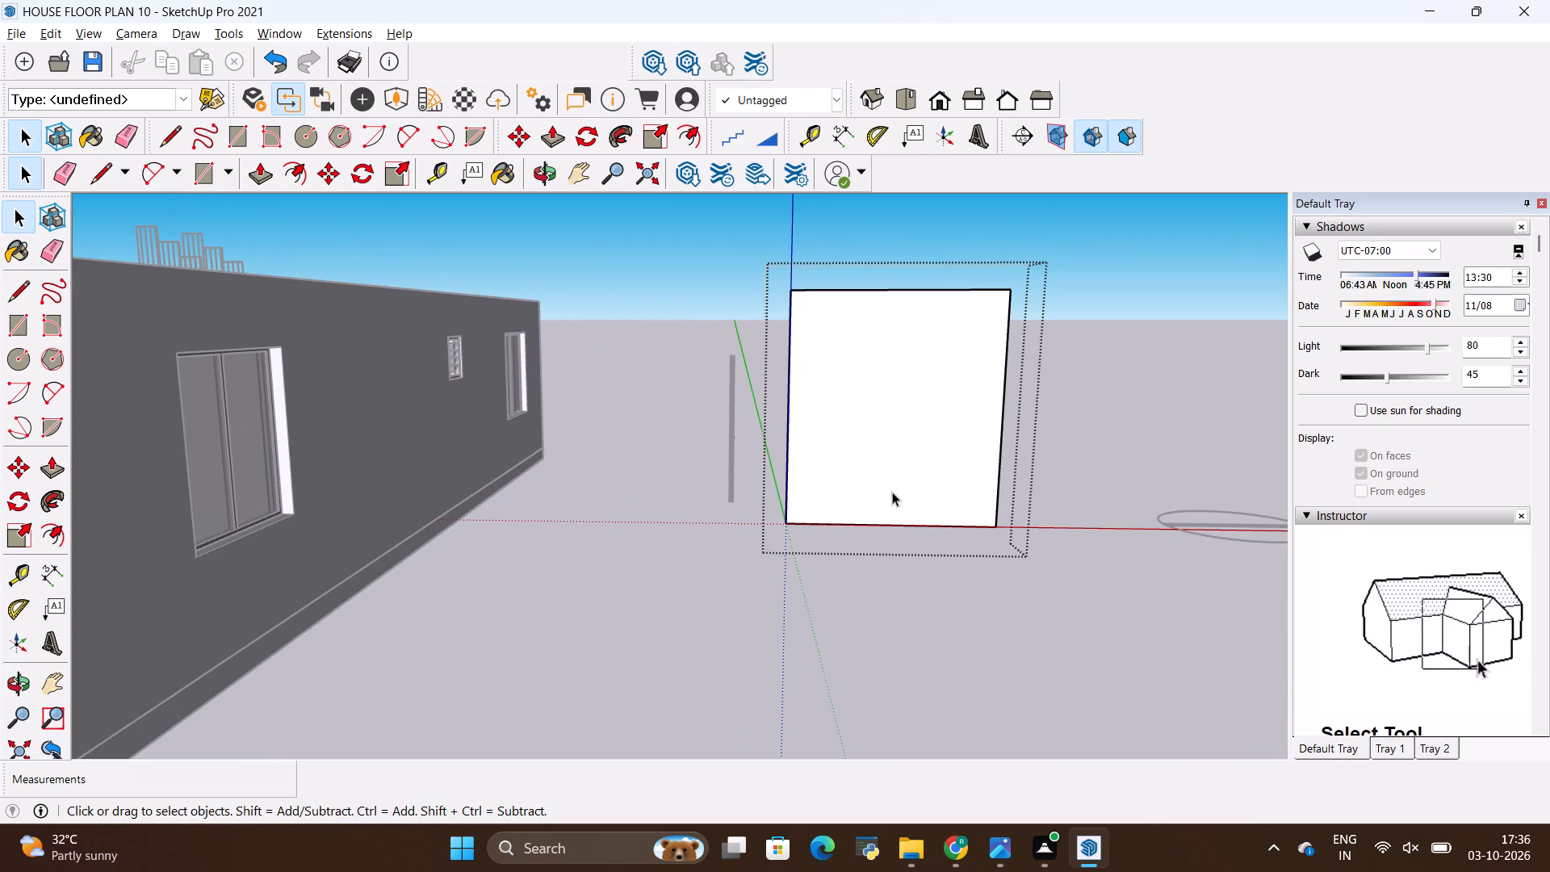
click(894, 526)
key(m)
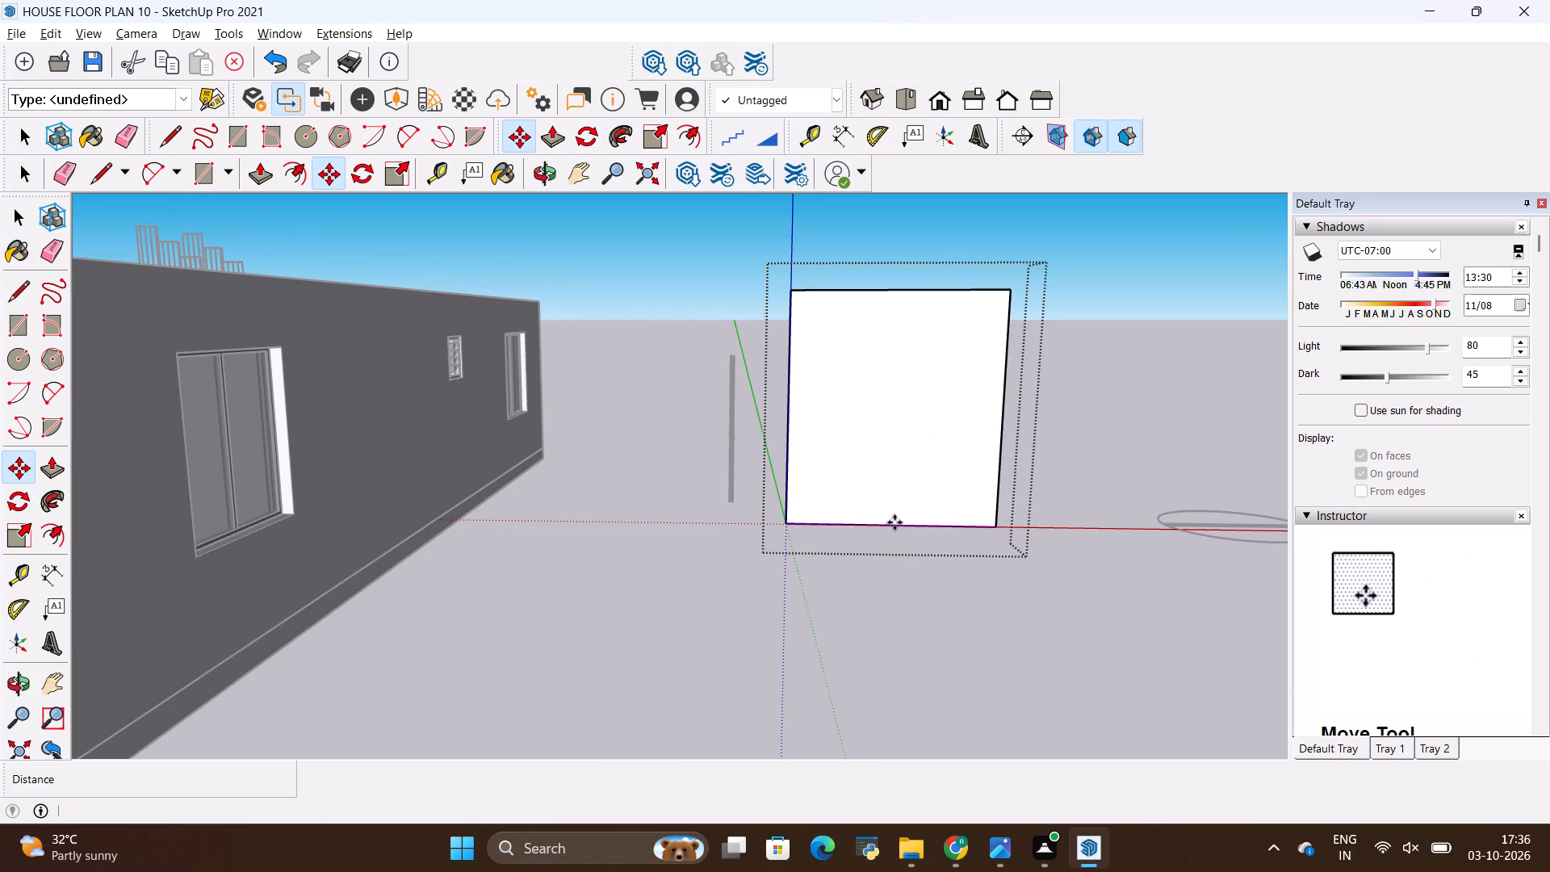
click(894, 526)
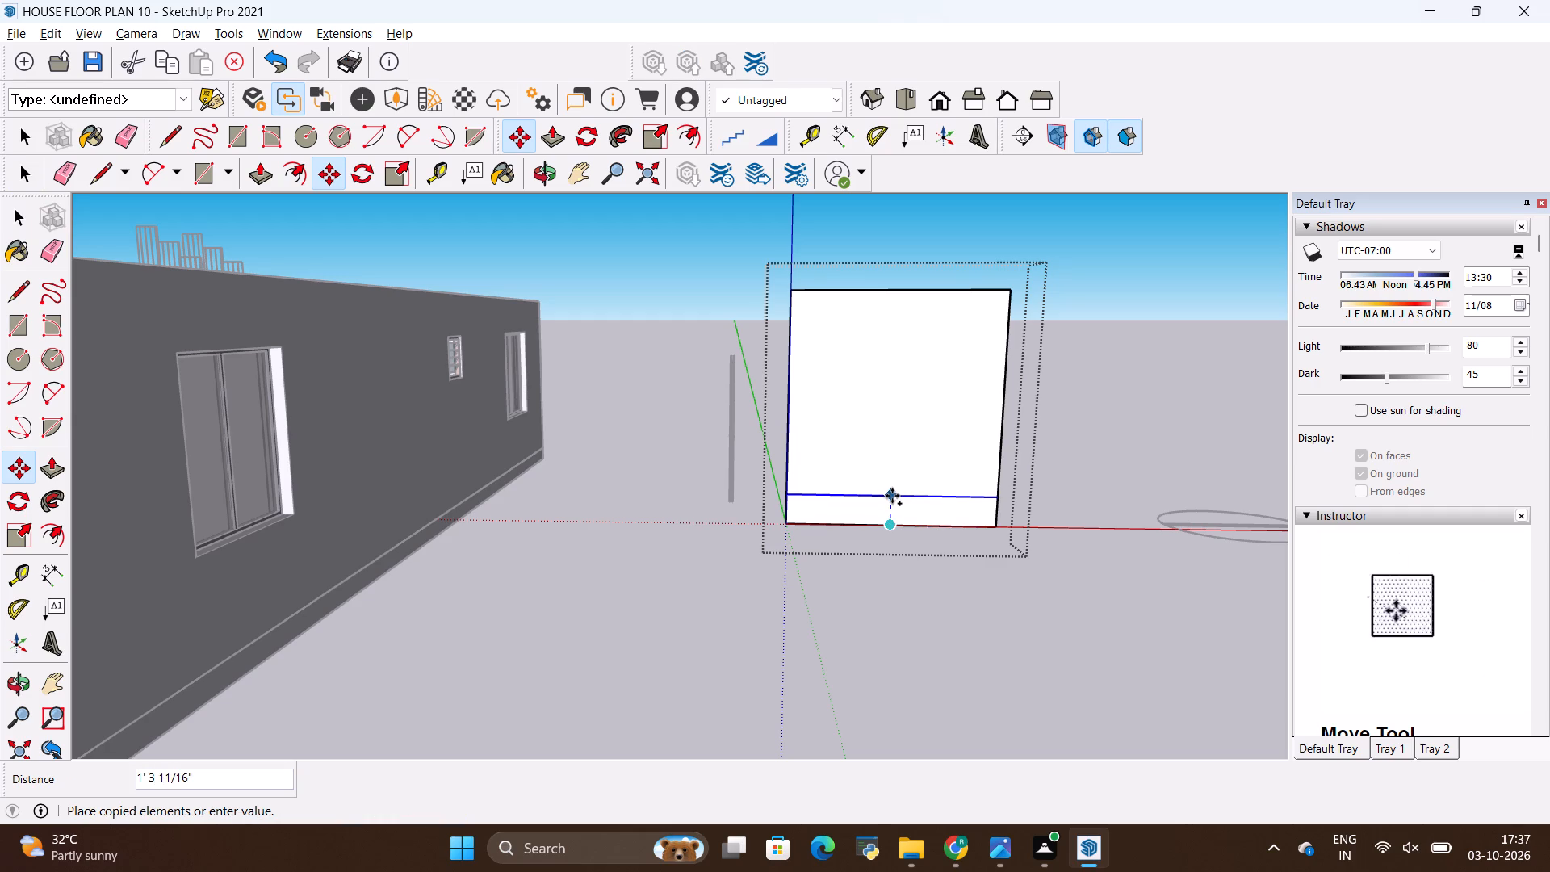
key(BackSpace)
key(6)
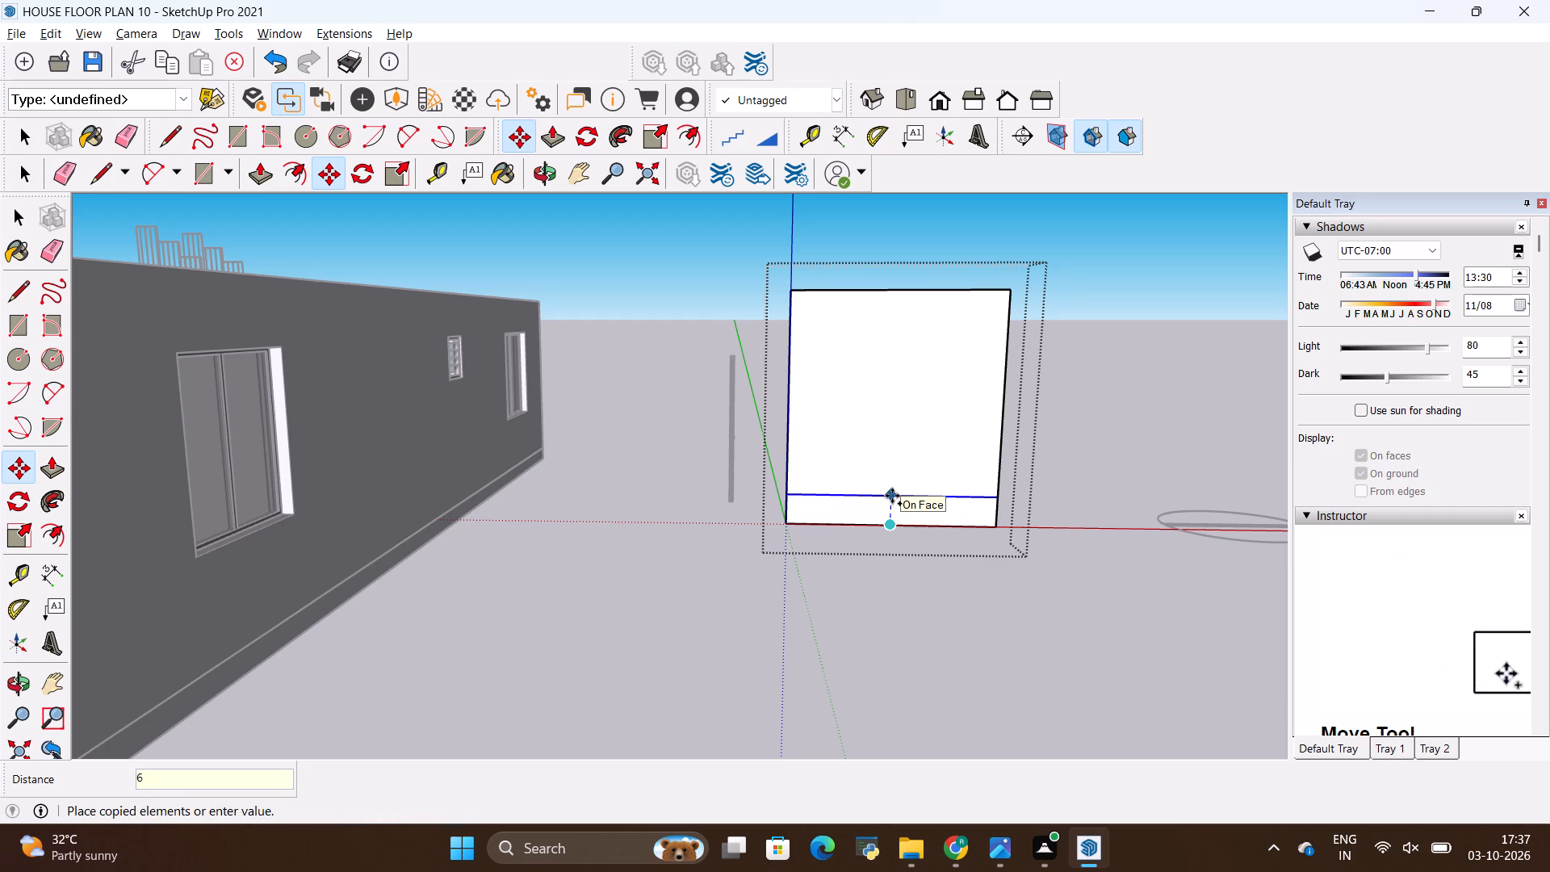
key(shift+quotedbl)
key(Return)
Checking the TV unit reference photo, copy the lower horizontal line 1'6" upward to mark the console height.
key(alt+Tab)
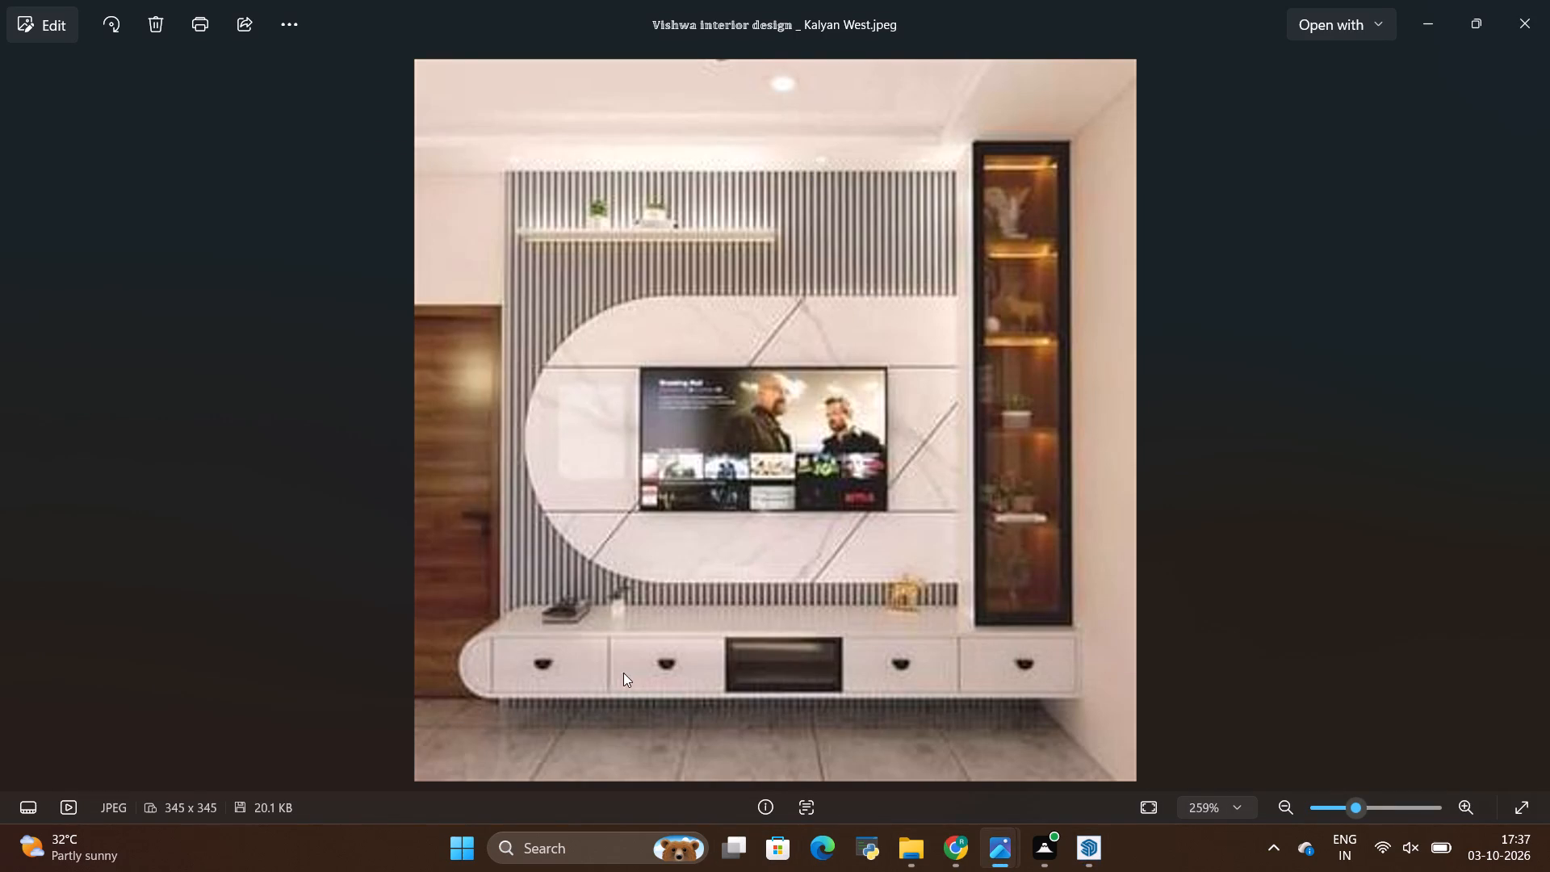
key(alt+Tab)
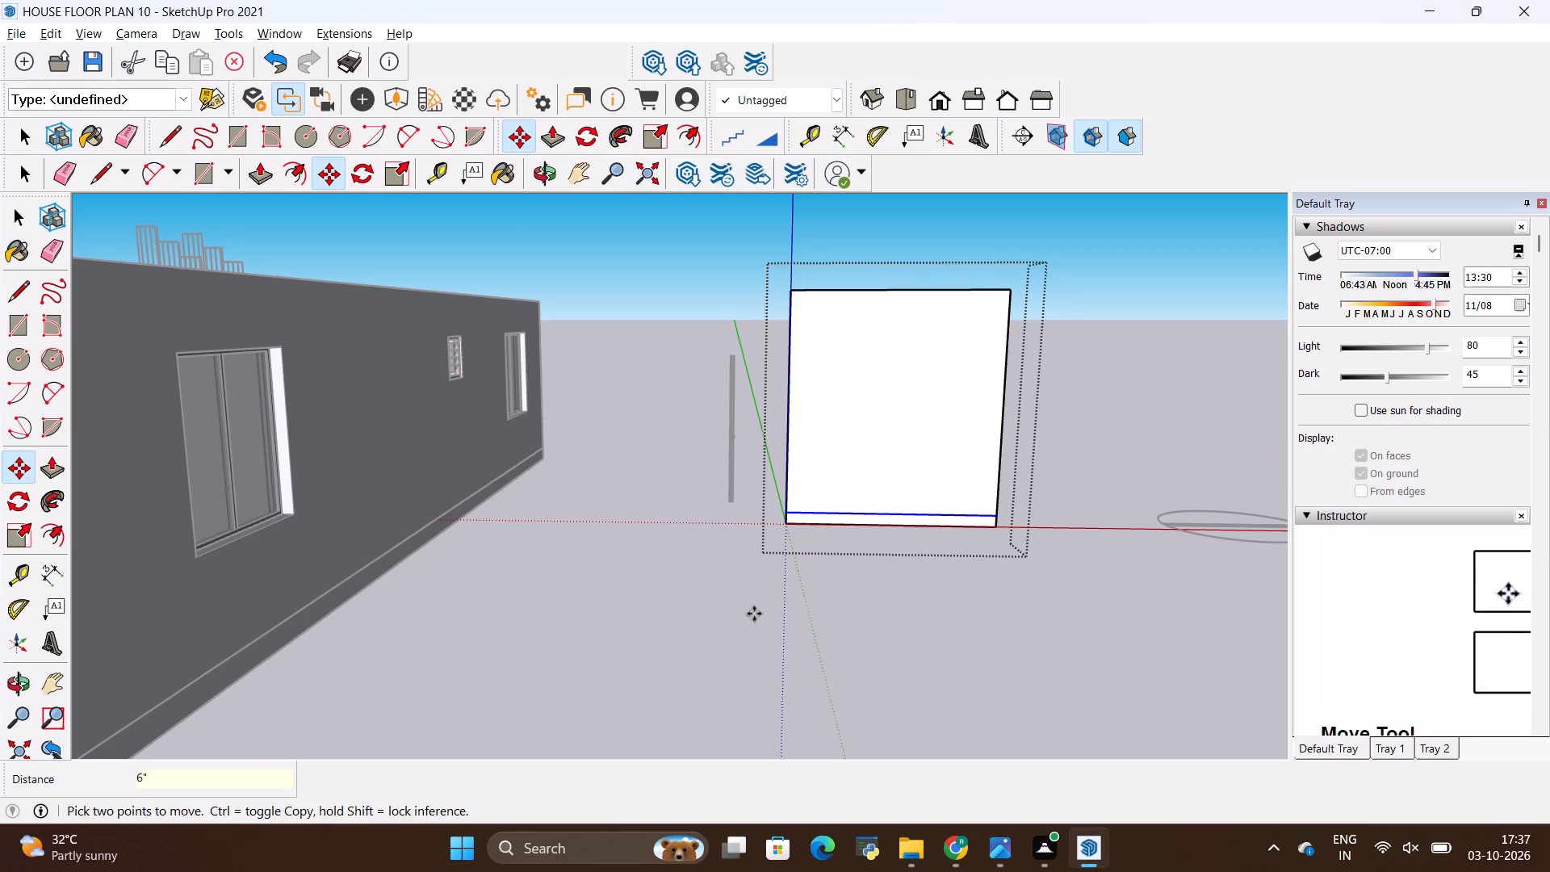
key(alt+Tab)
key(alt+Tab)
scroll(842, 537, up, 5)
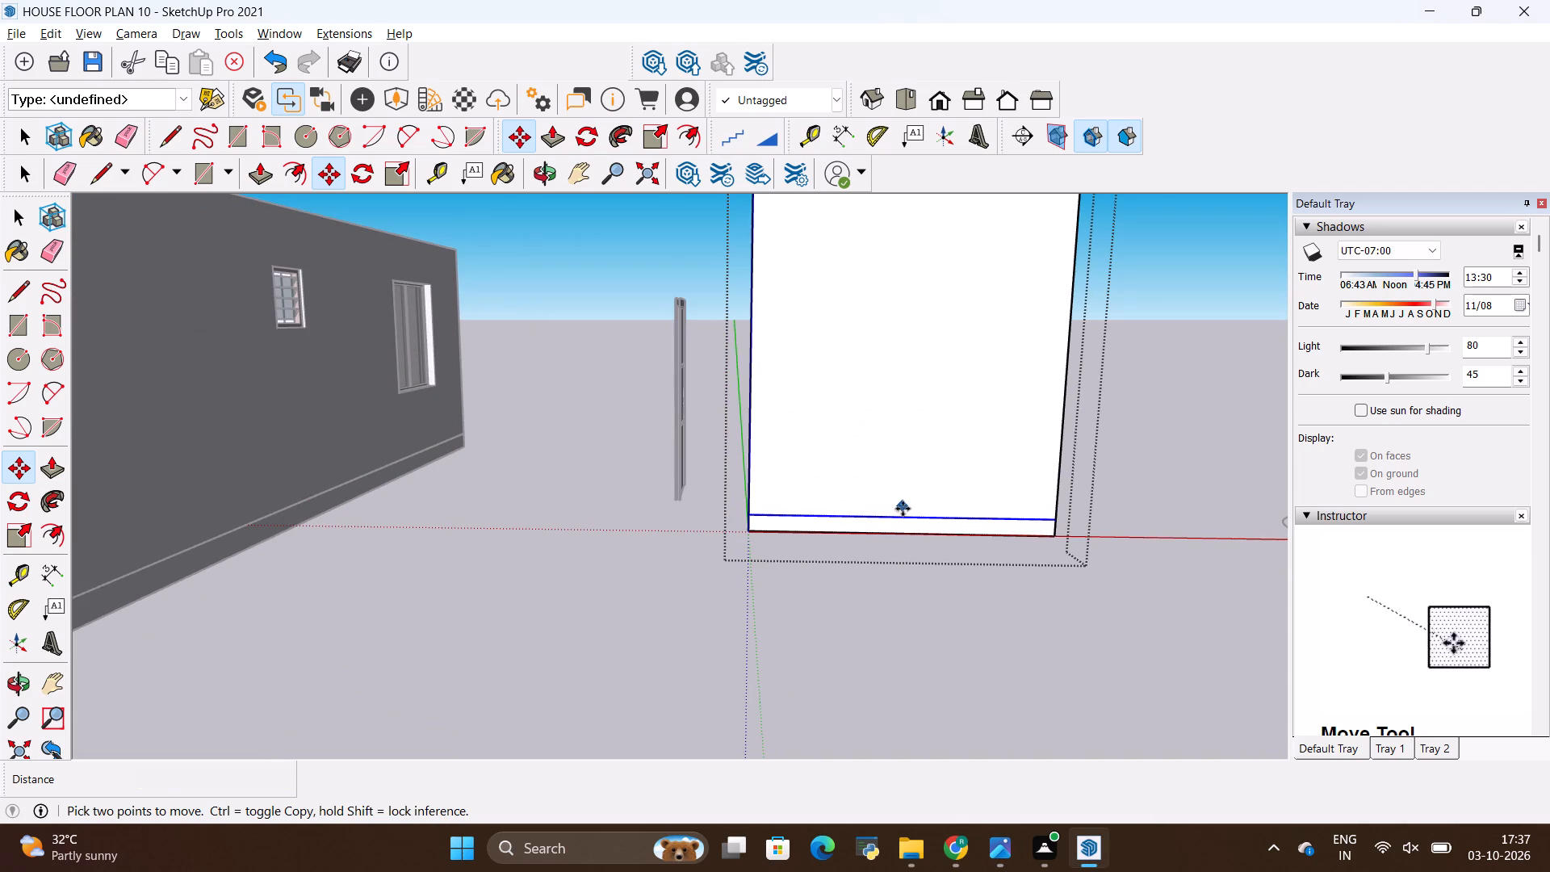
click(904, 520)
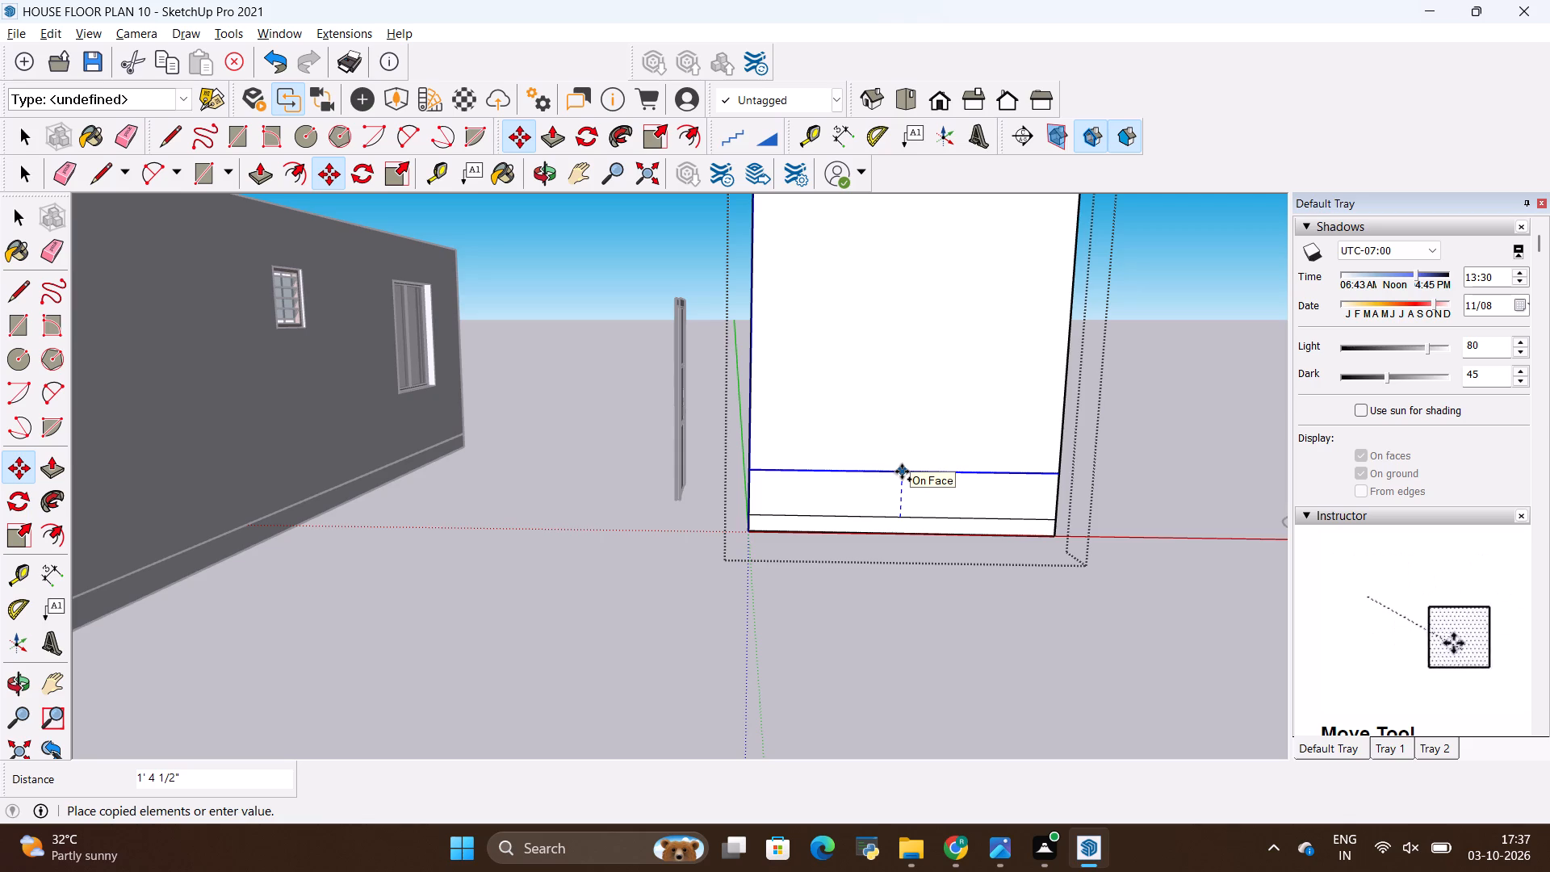
key(BackSpace)
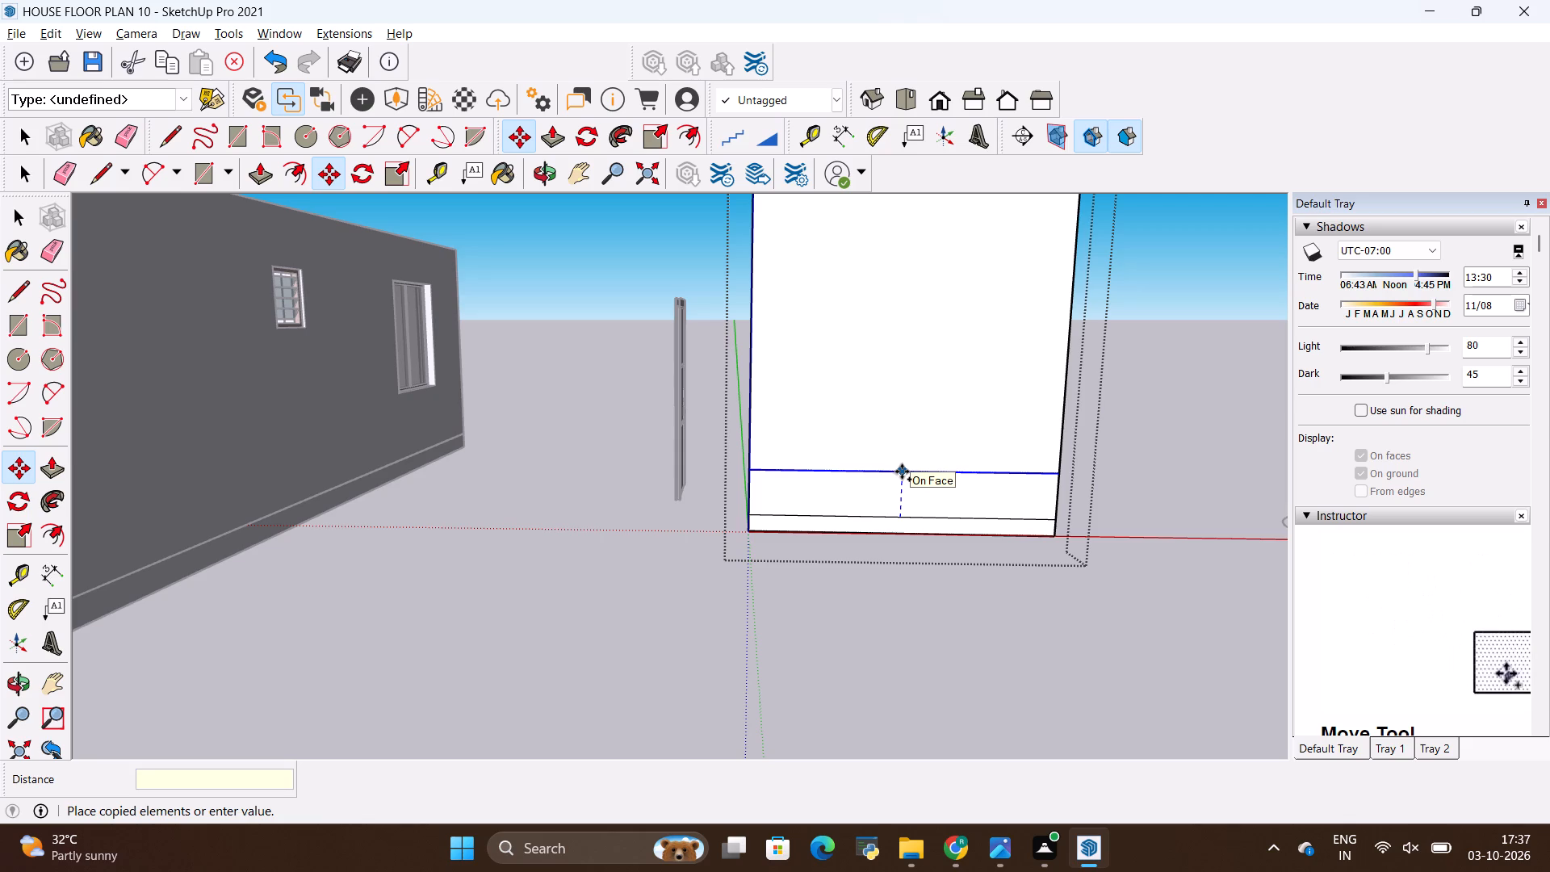
text(1'6)
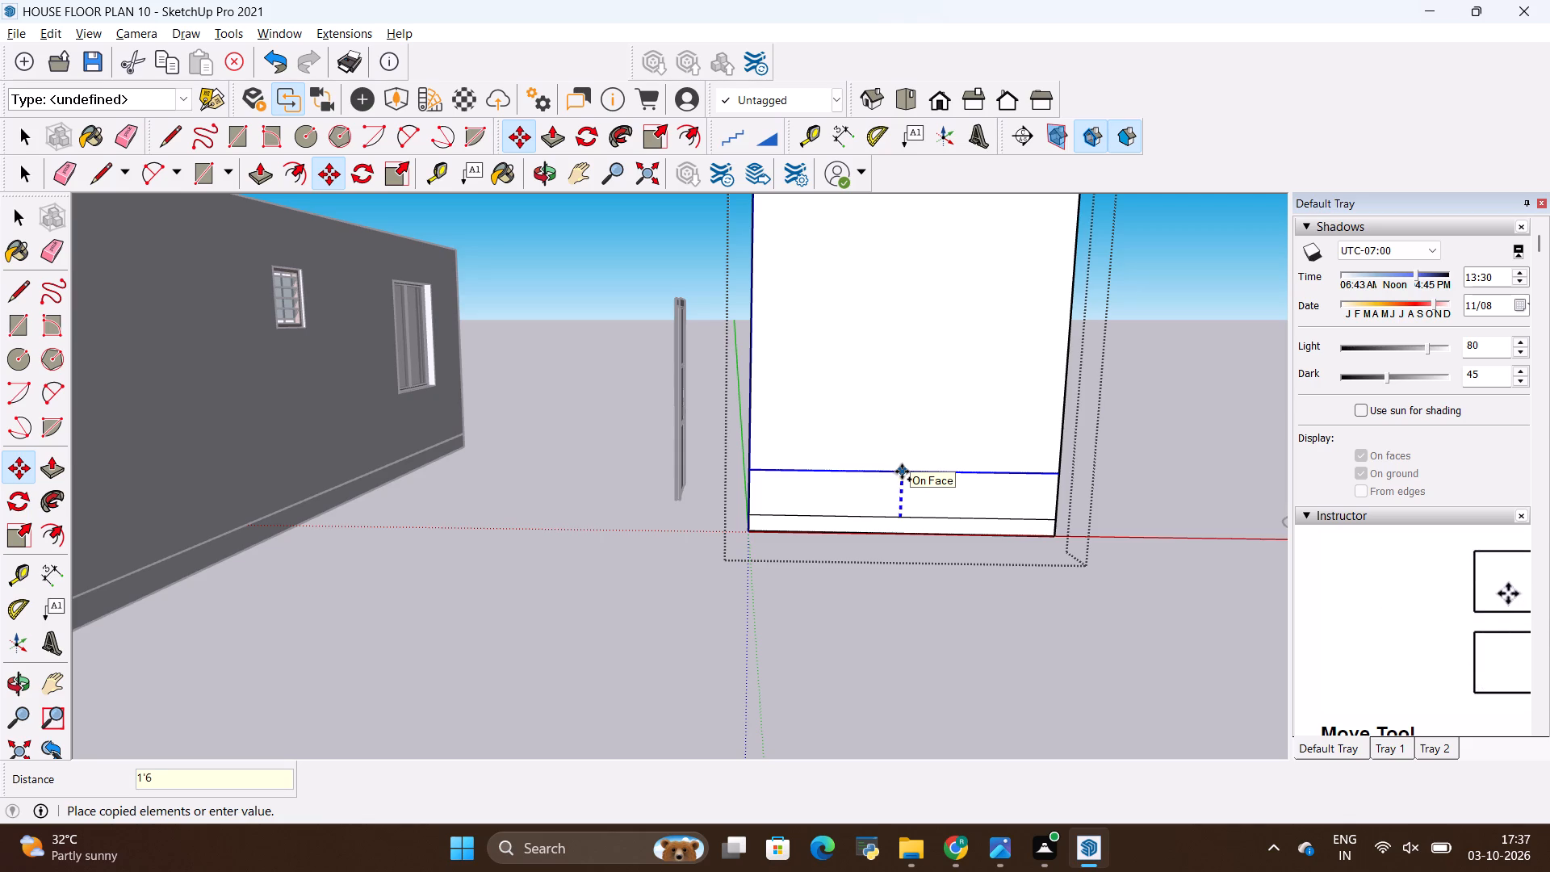
key(shift+quotedbl)
key(Return)
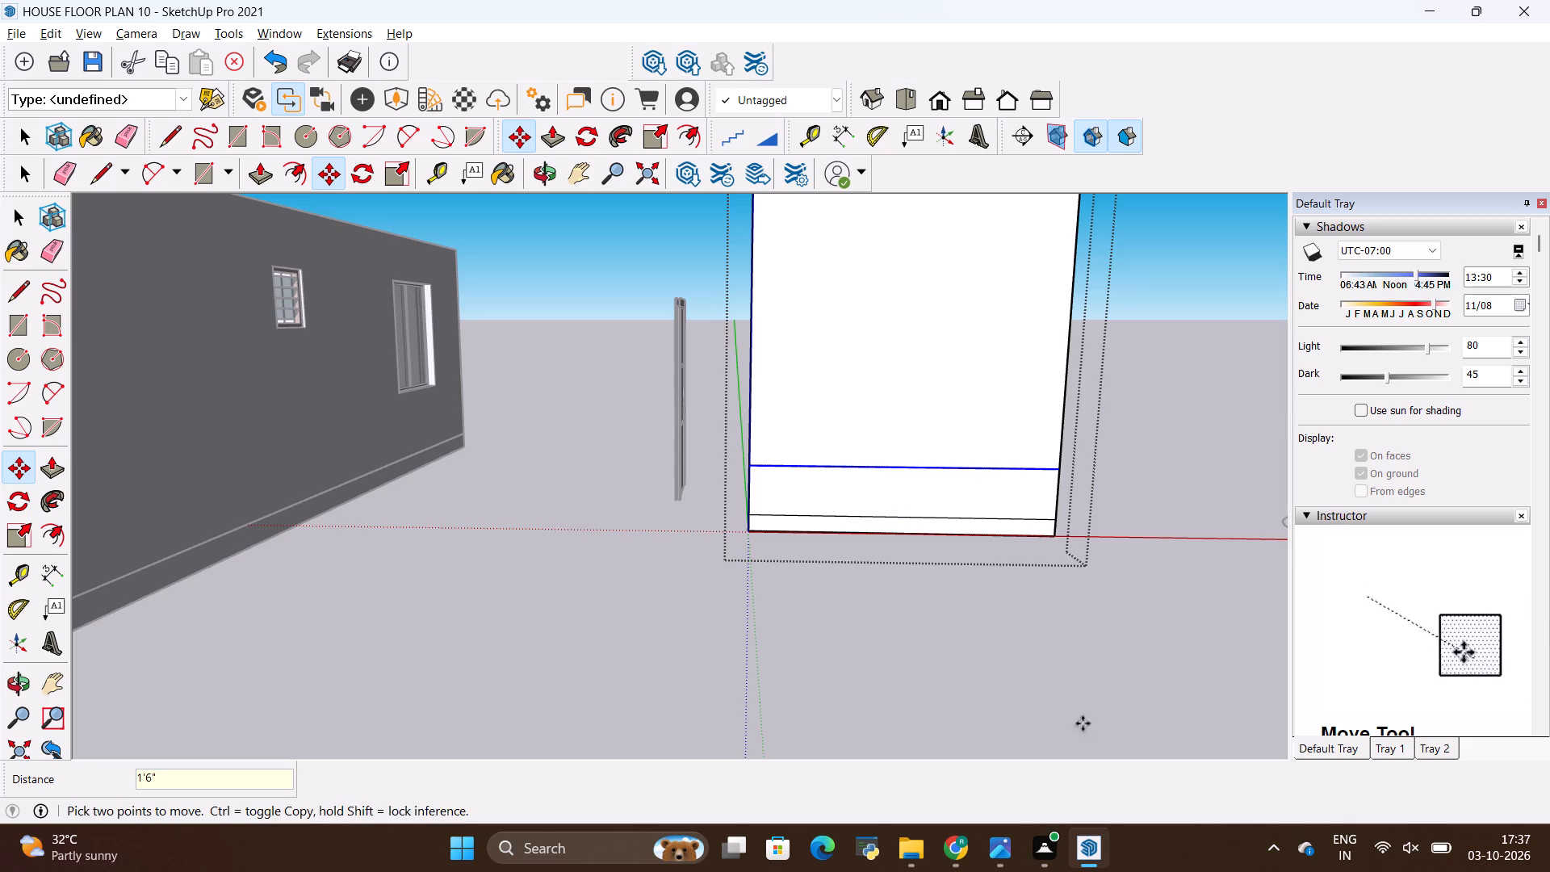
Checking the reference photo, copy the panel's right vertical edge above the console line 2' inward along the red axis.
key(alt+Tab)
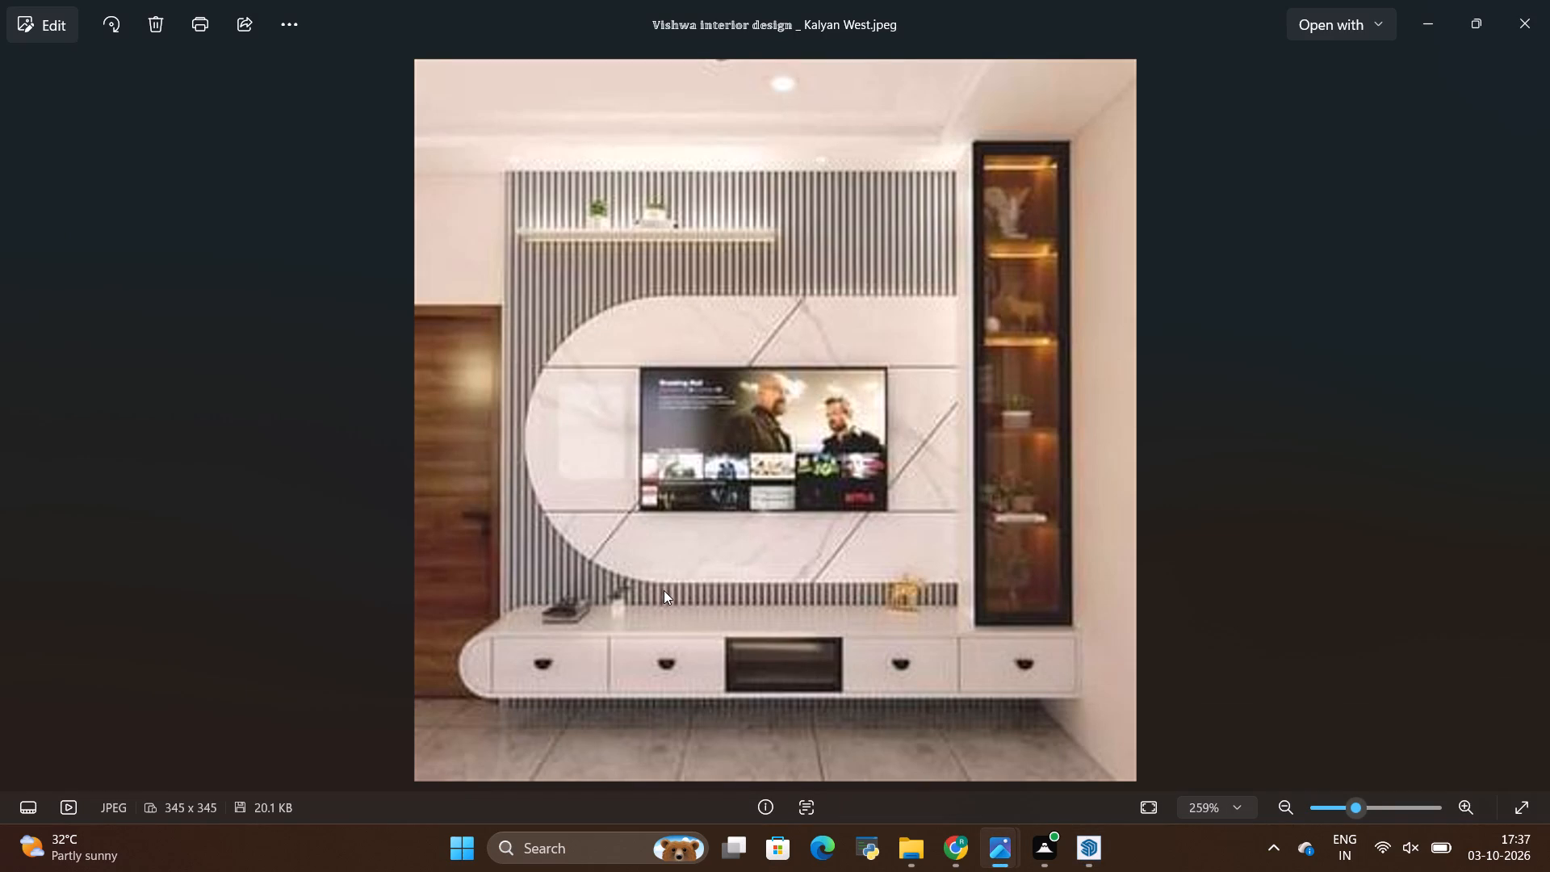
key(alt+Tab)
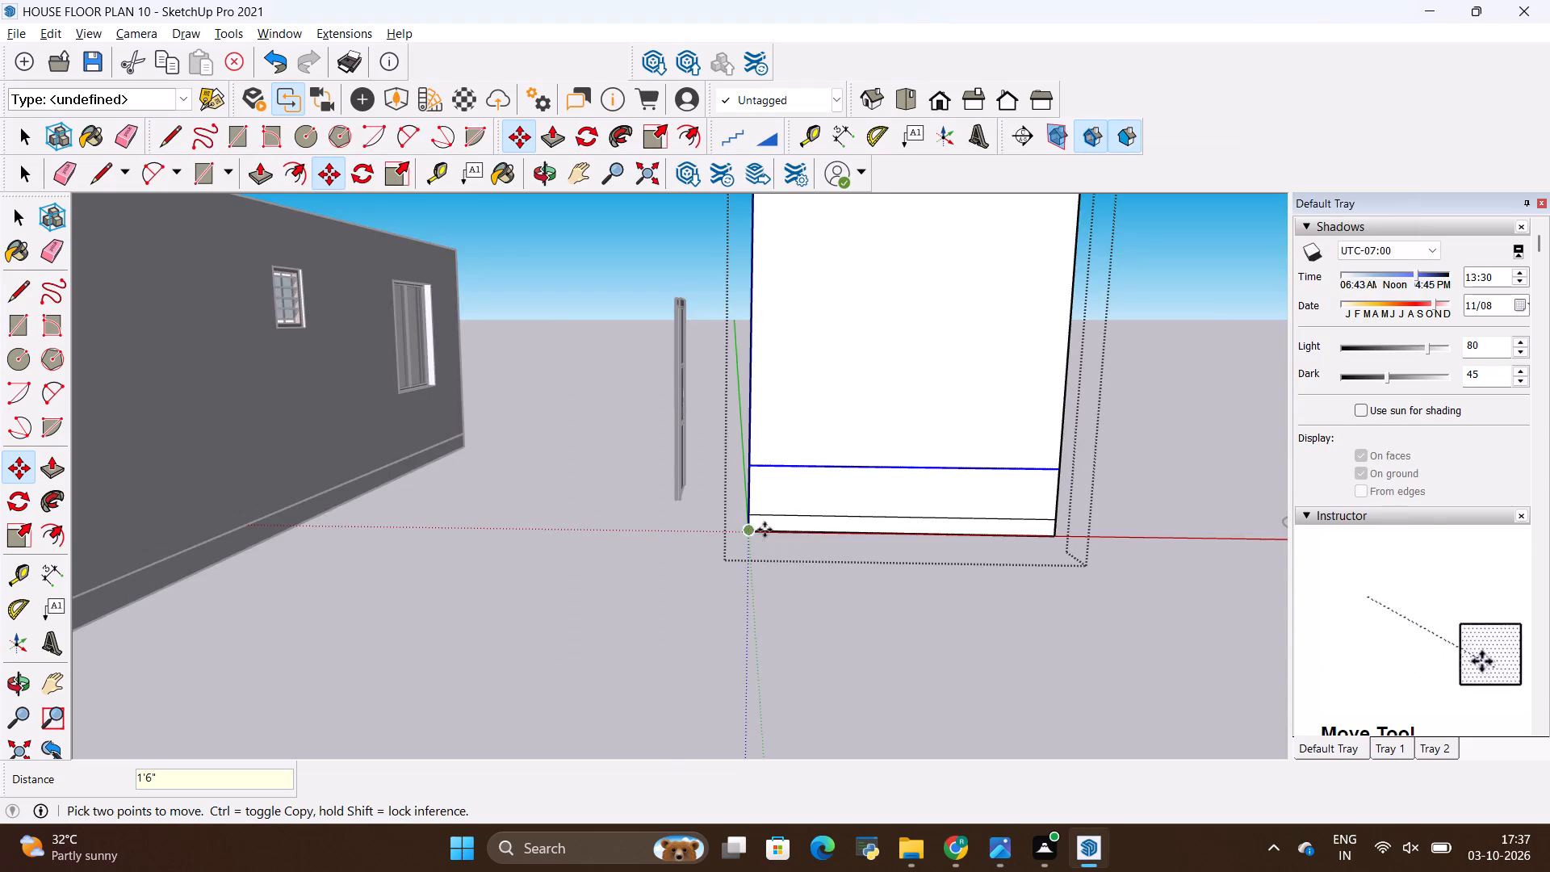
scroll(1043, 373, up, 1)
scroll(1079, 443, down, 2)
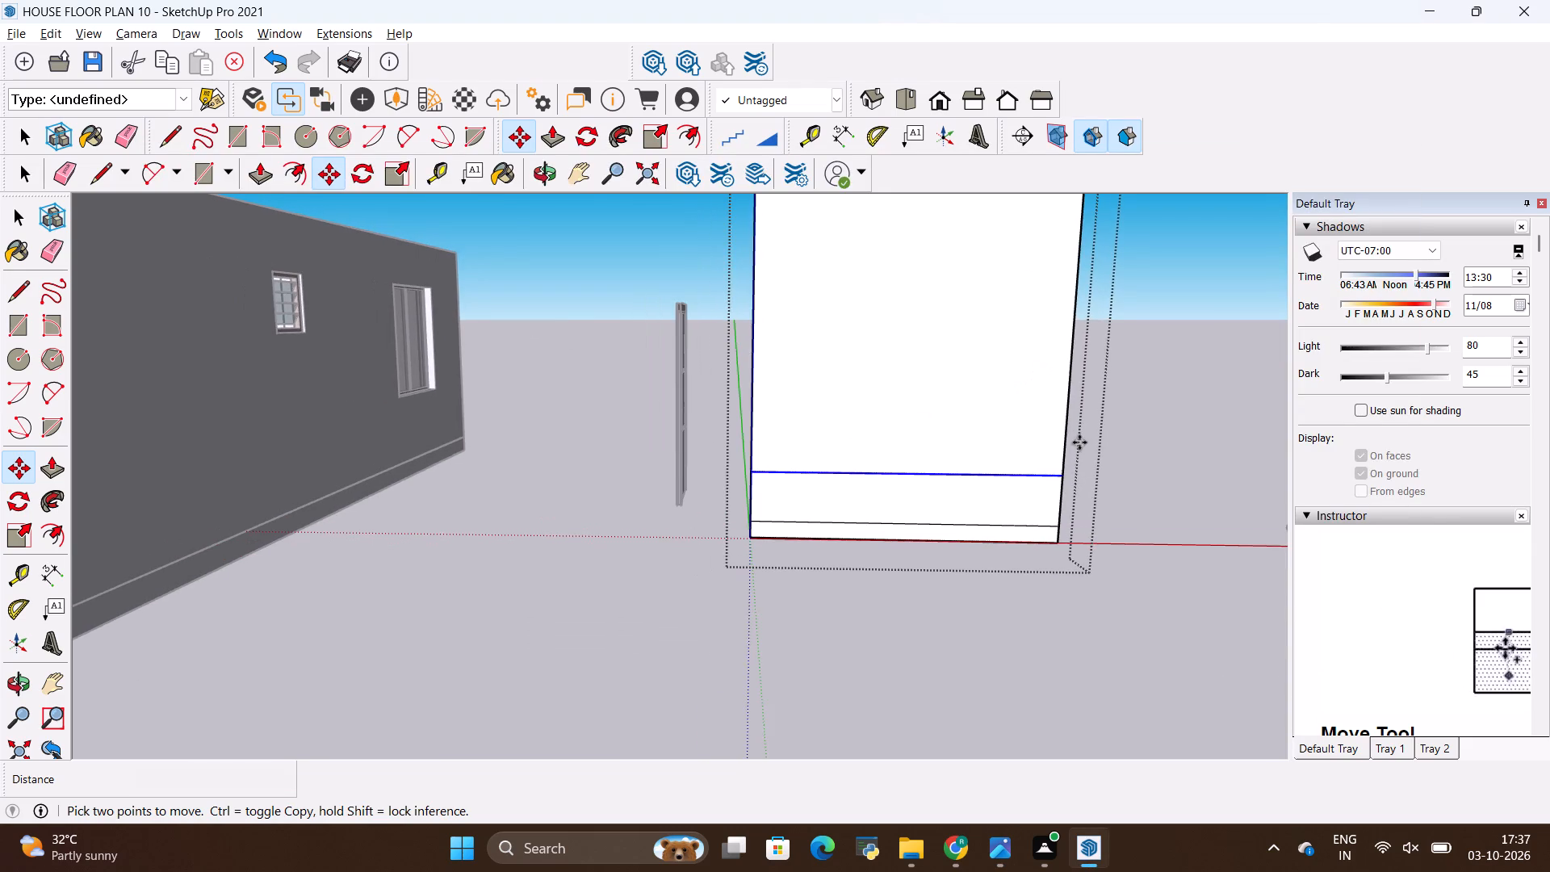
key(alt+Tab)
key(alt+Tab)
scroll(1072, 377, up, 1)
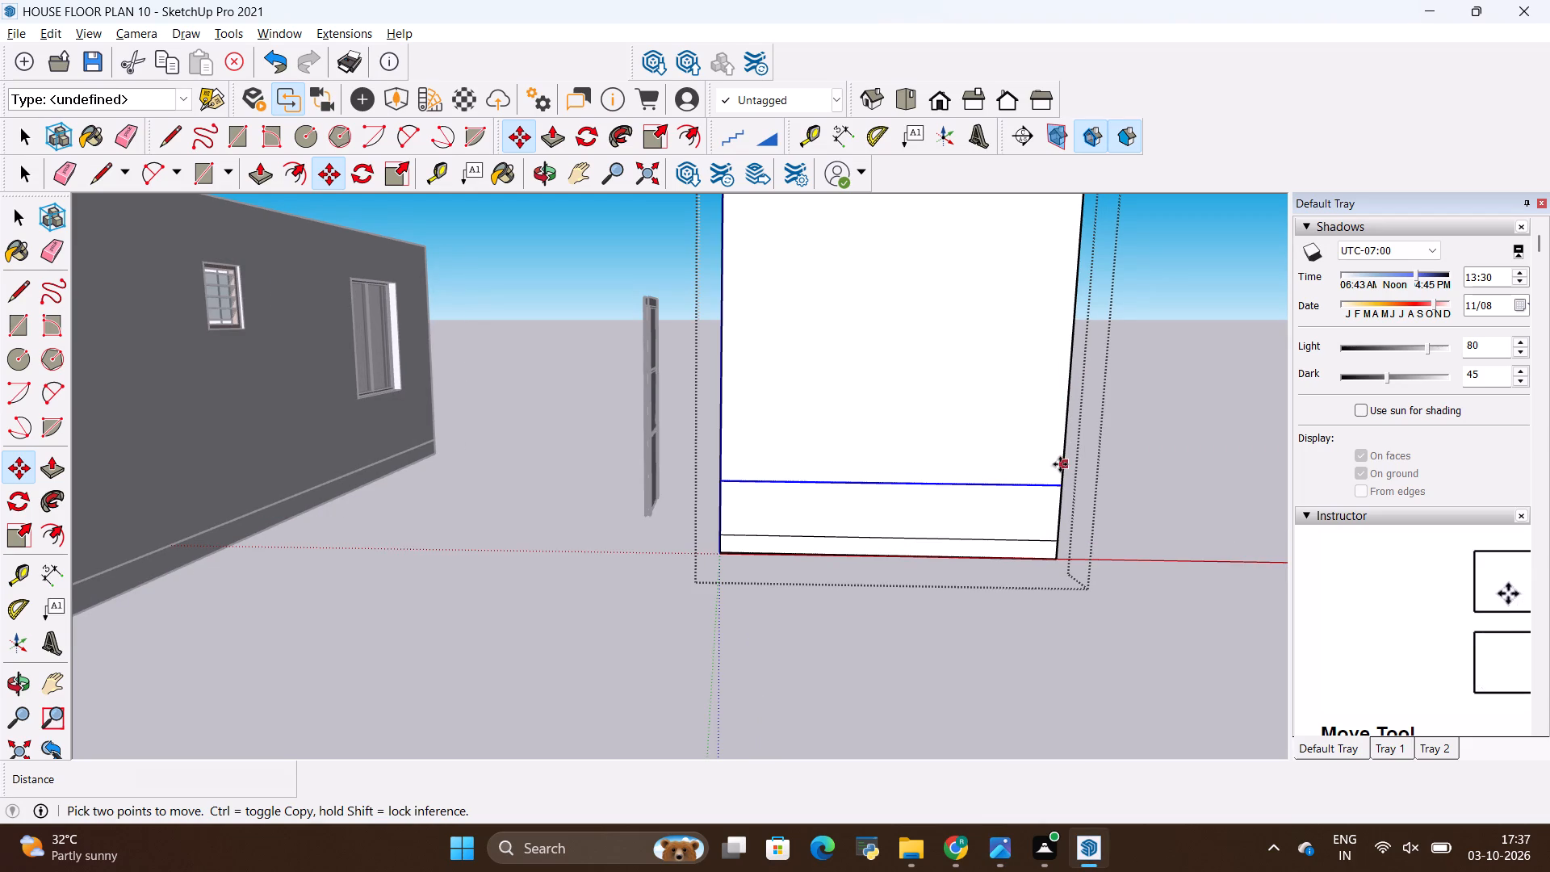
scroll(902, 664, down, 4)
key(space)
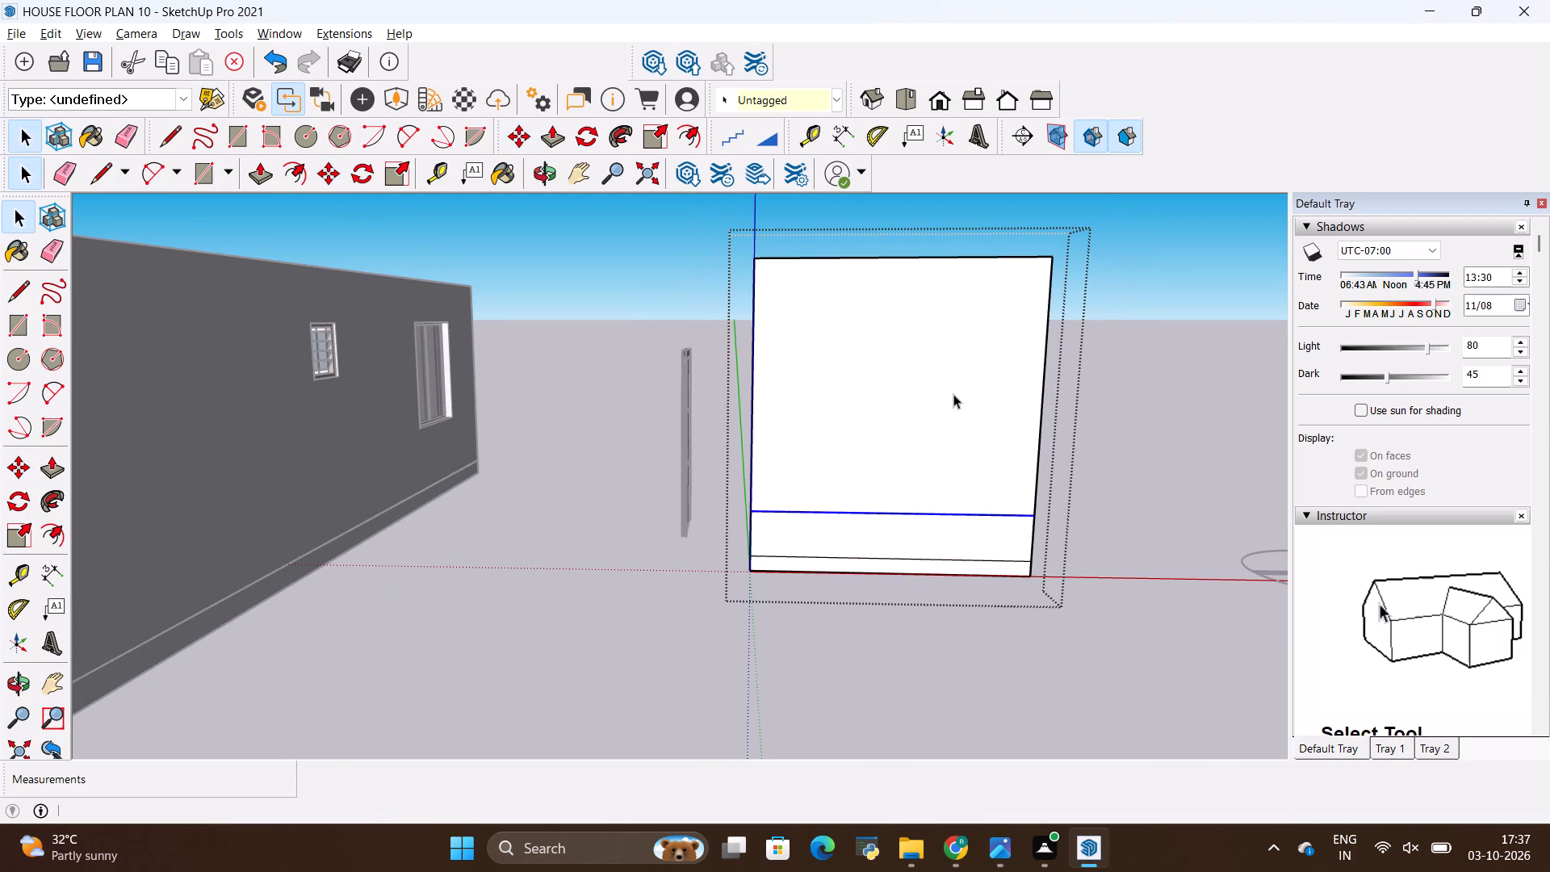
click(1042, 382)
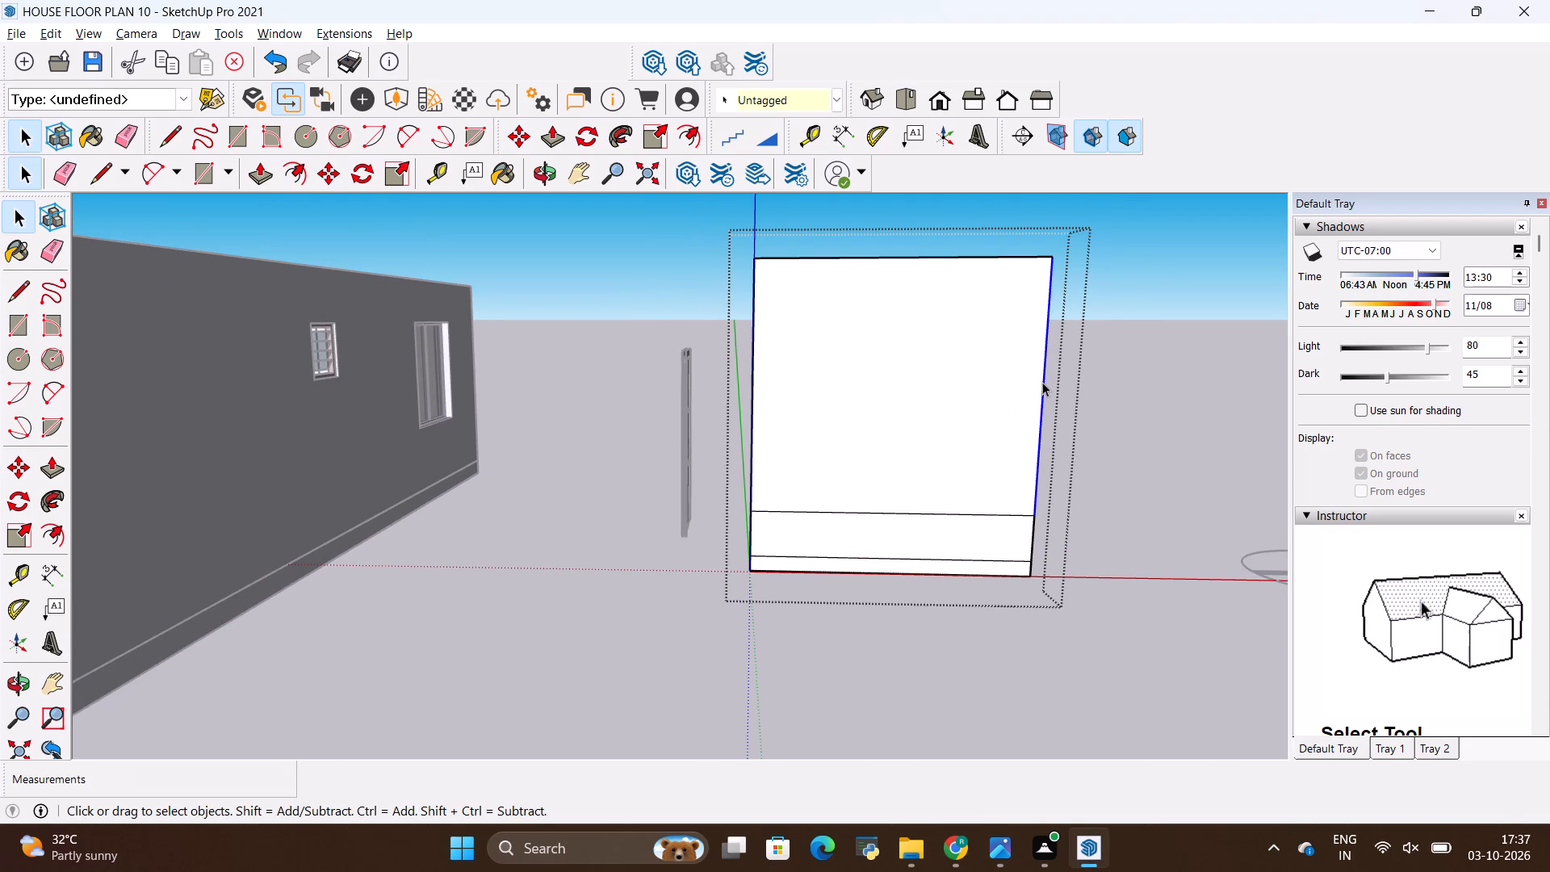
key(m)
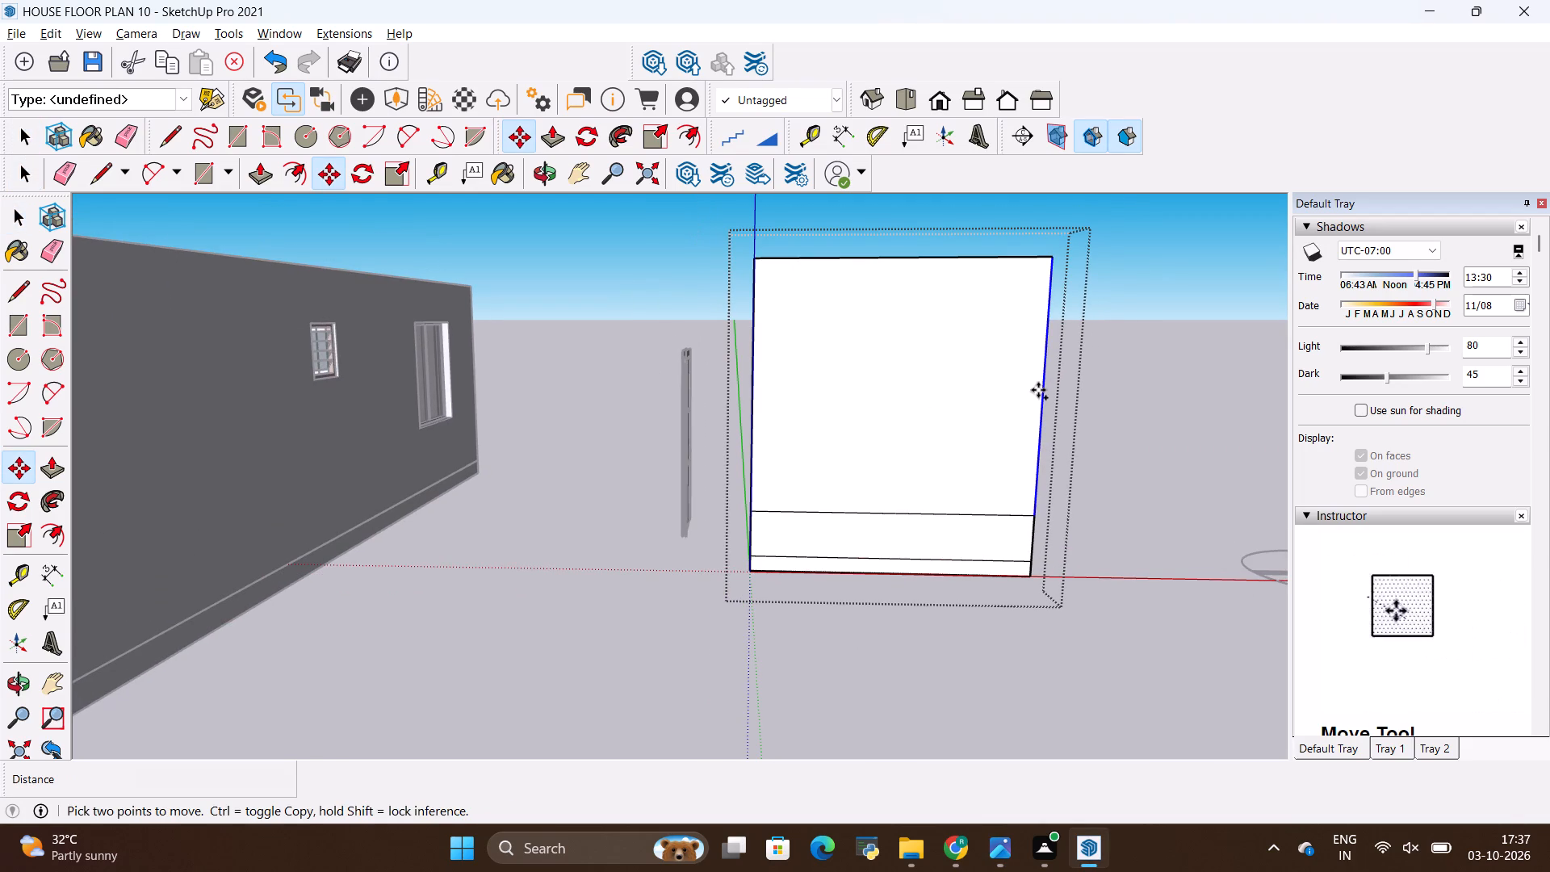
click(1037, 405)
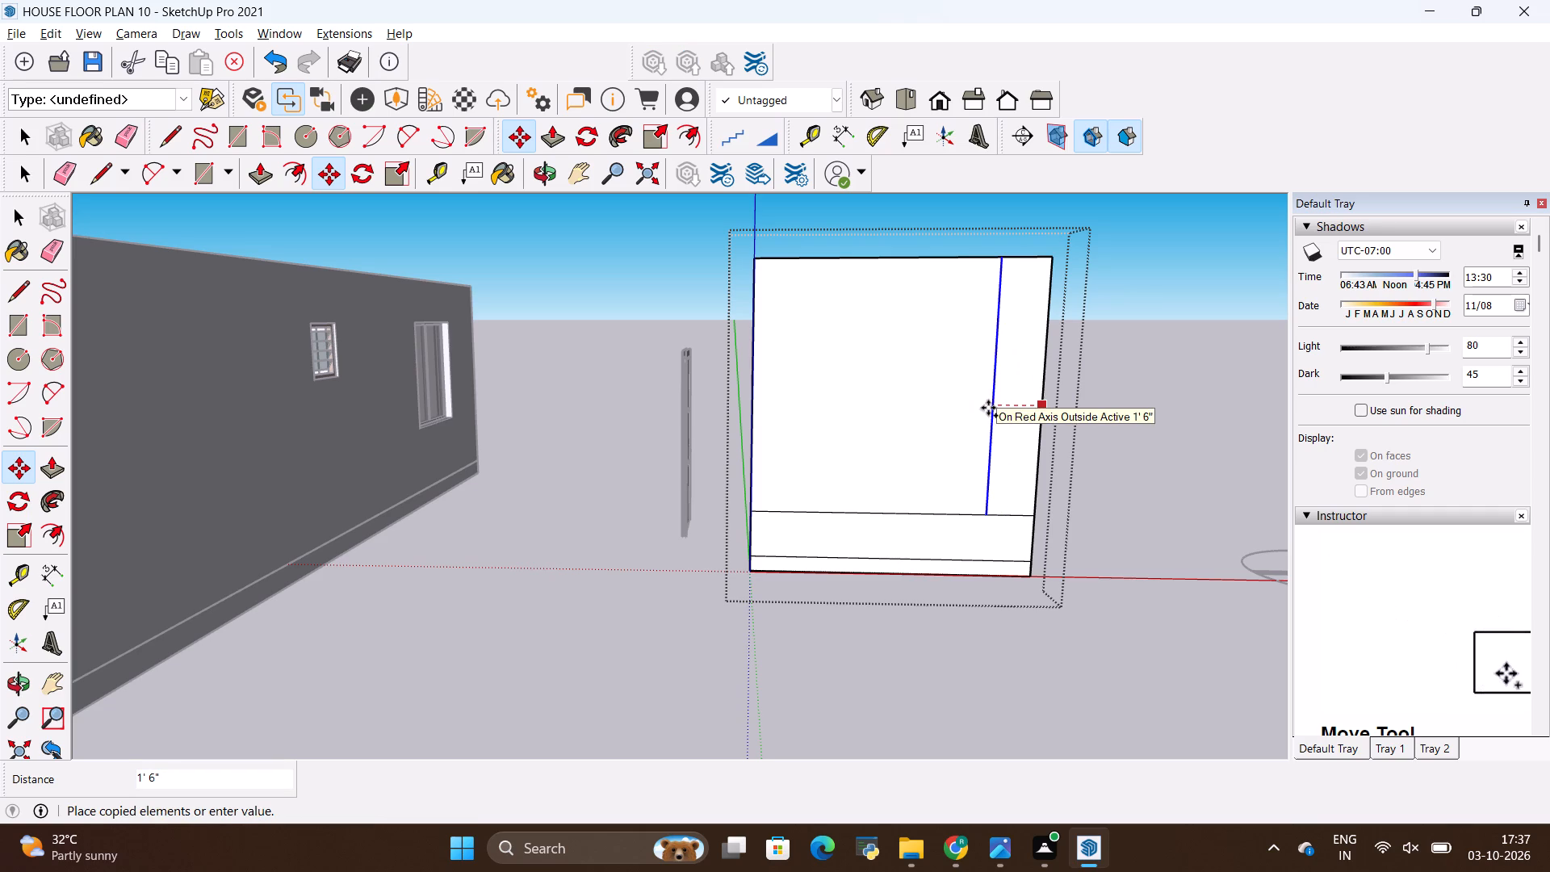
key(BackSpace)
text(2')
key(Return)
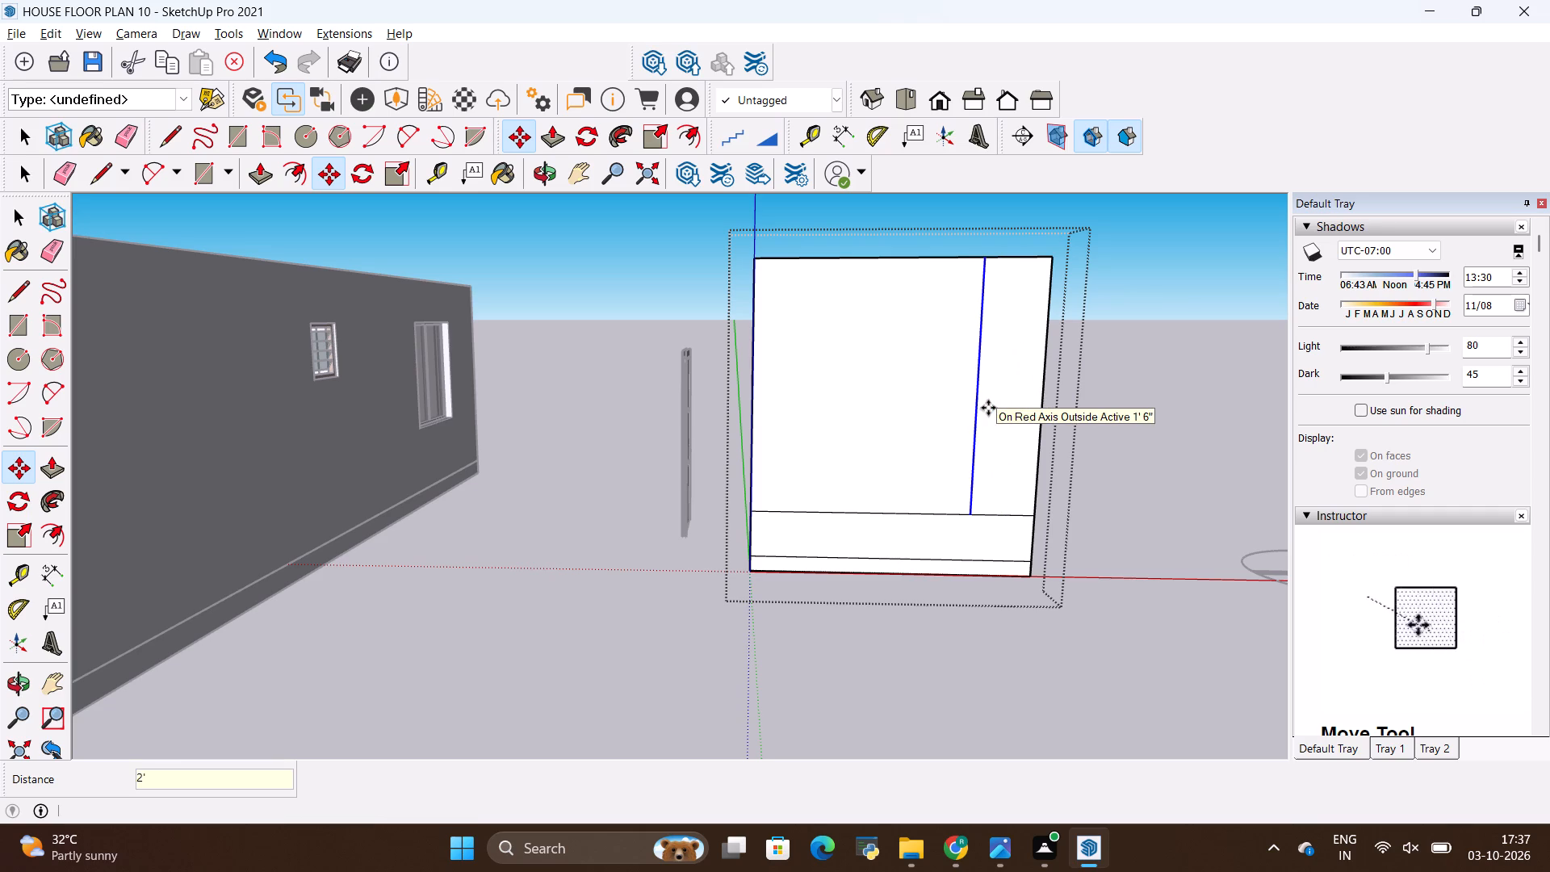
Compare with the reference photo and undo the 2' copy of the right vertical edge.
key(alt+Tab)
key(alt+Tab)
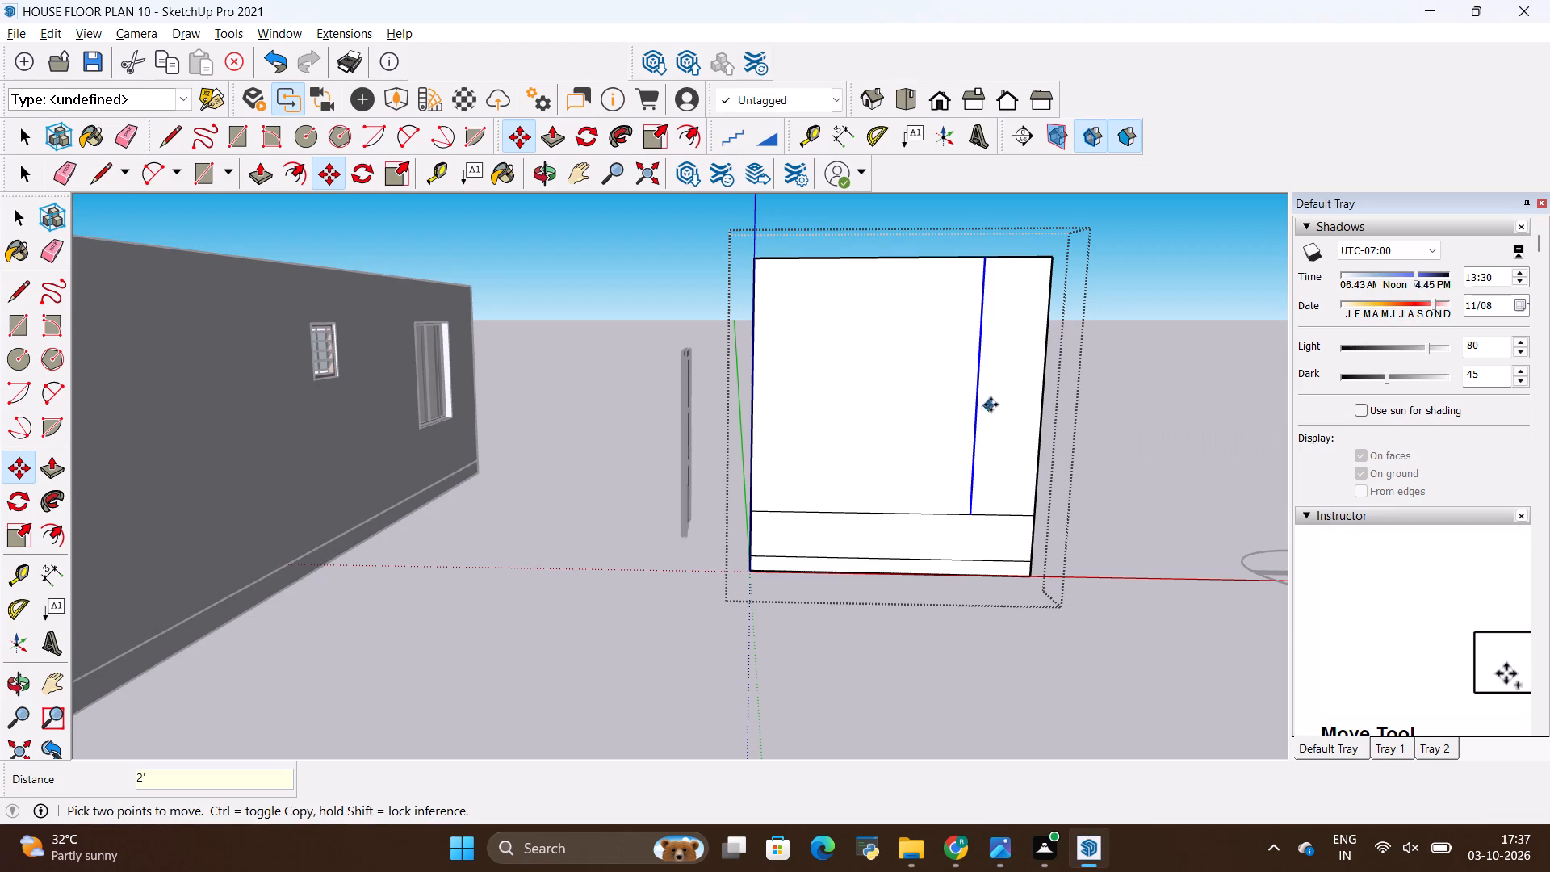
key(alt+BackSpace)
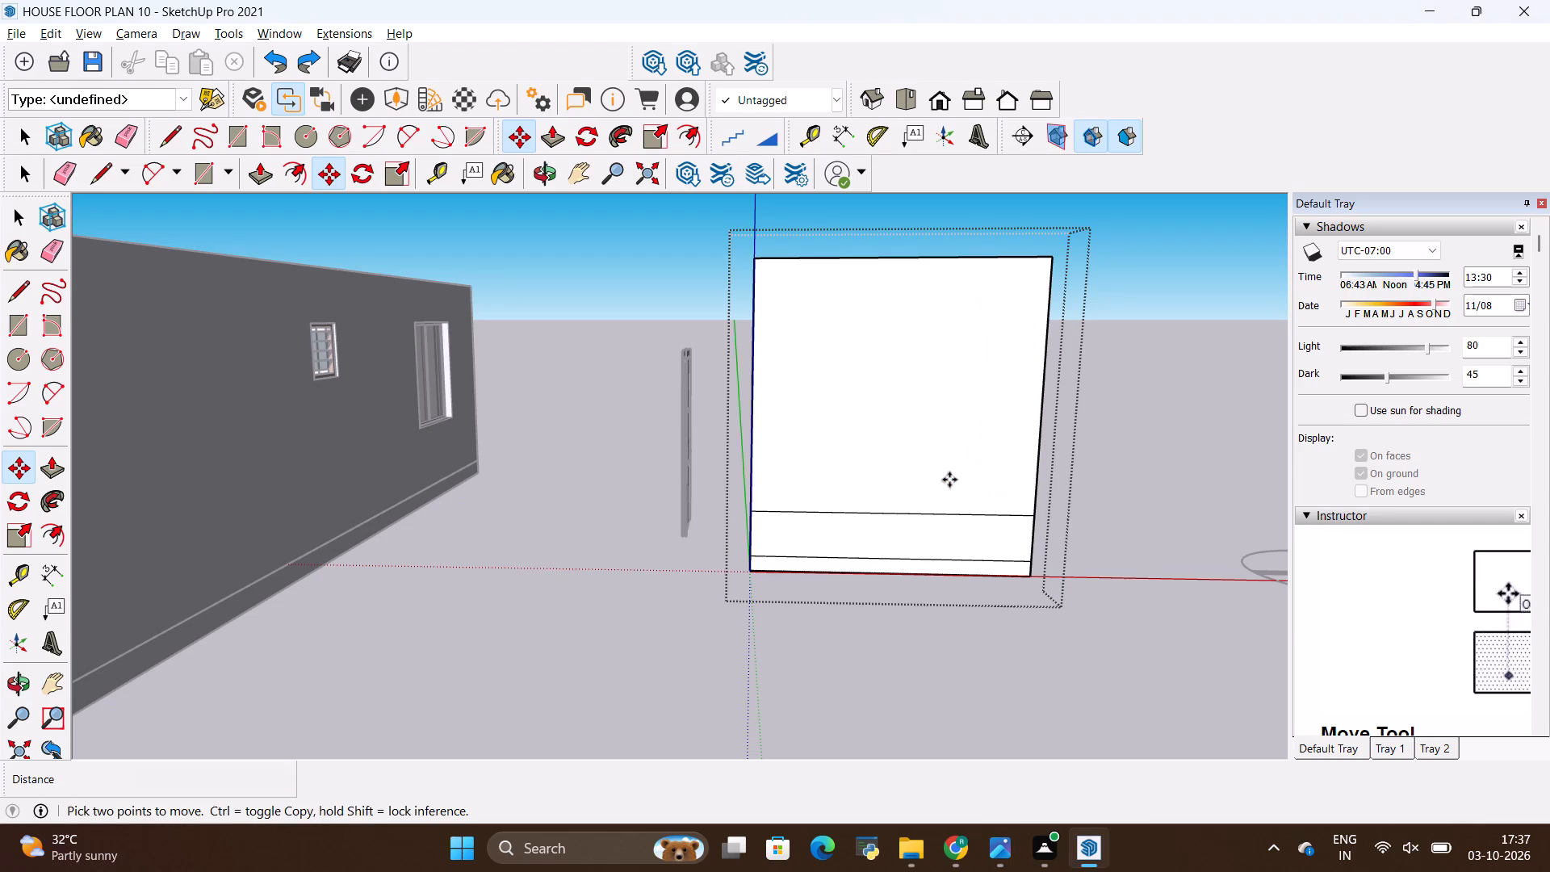
Copy the panel's right vertical edge above the console line 18" inward along the red axis and compare with the reference photo.
key(space)
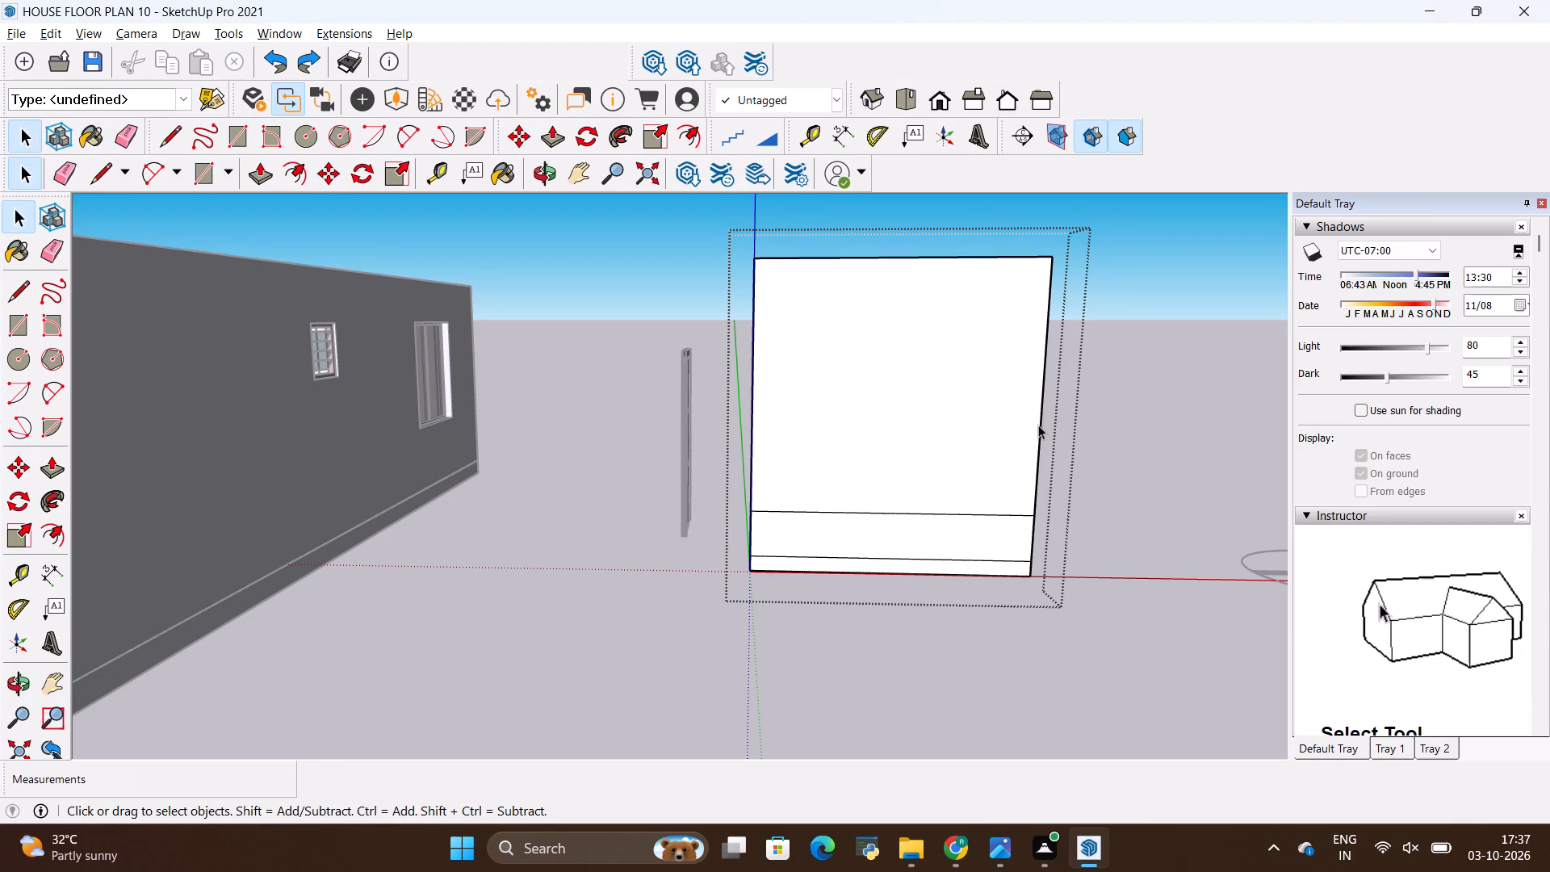
click(1034, 425)
click(1041, 421)
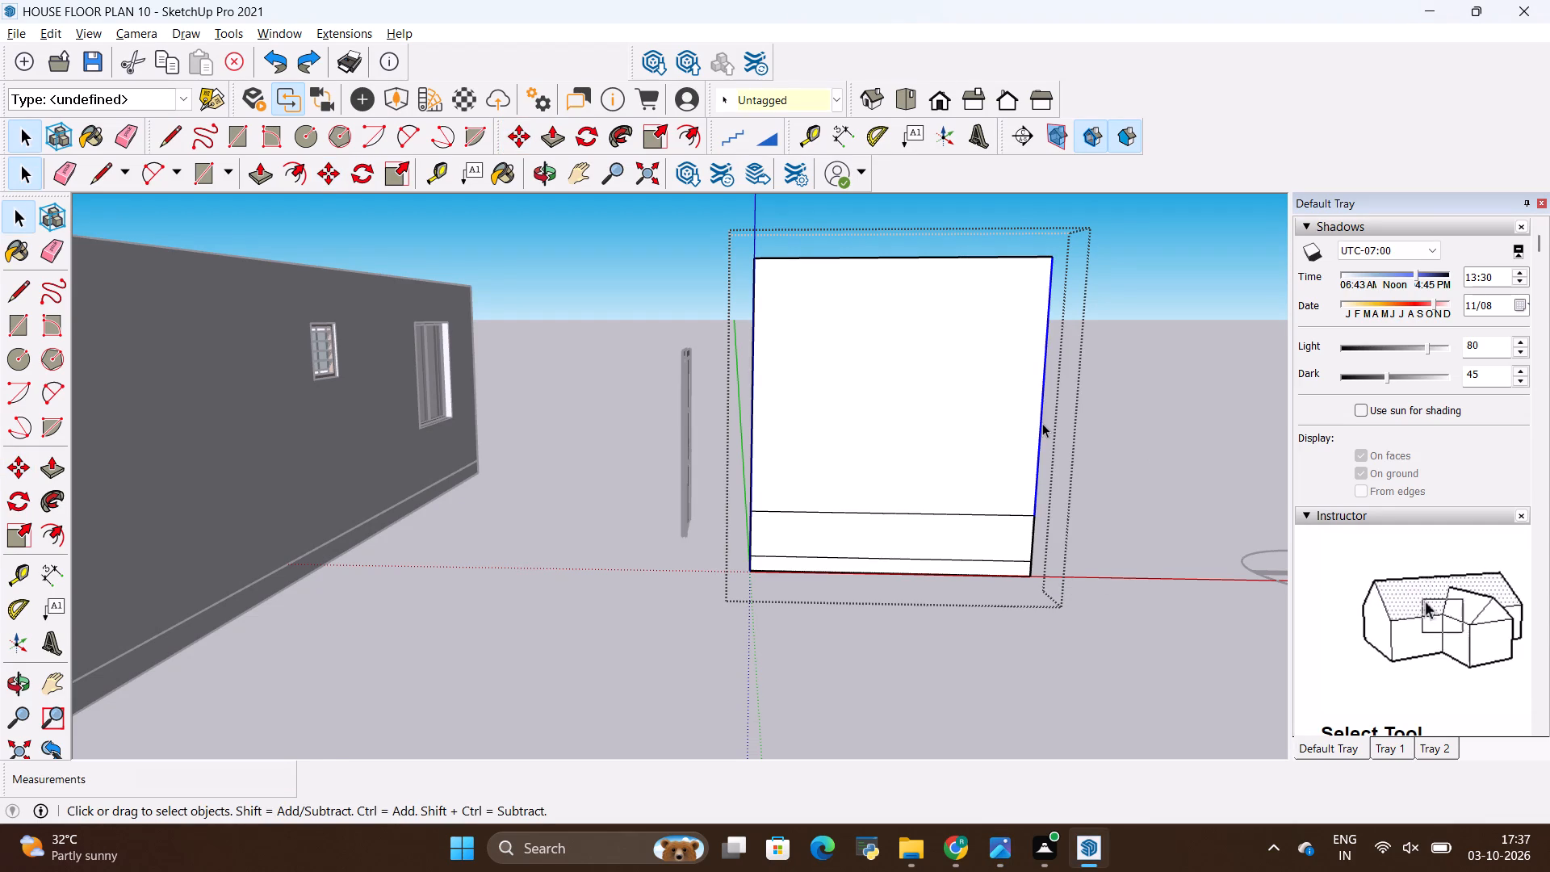
key(m)
click(1041, 416)
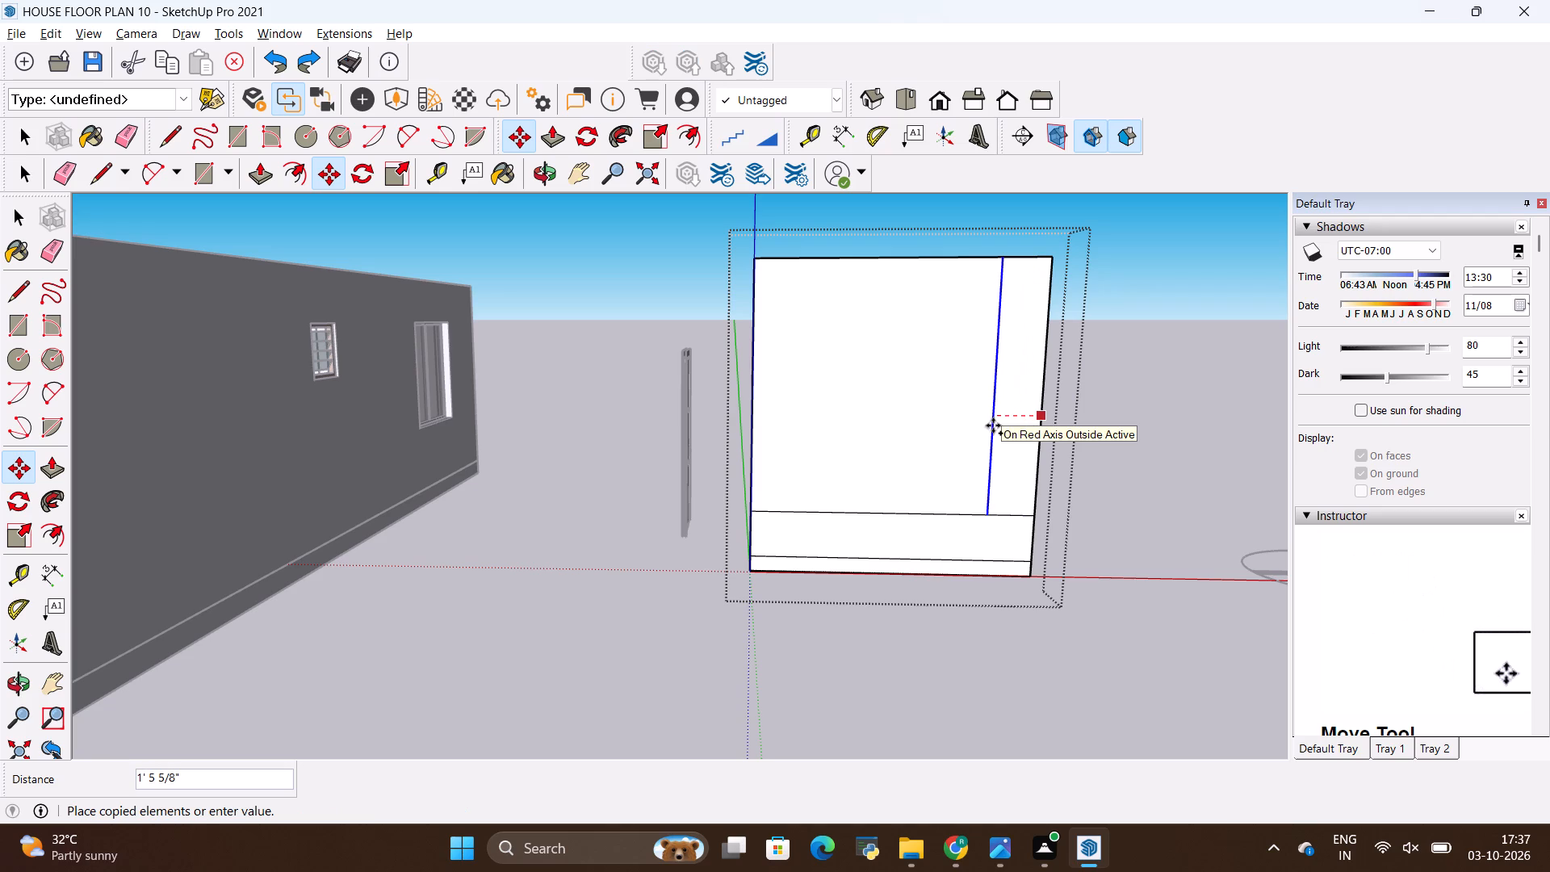
text(18)
key(shift+quotedbl)
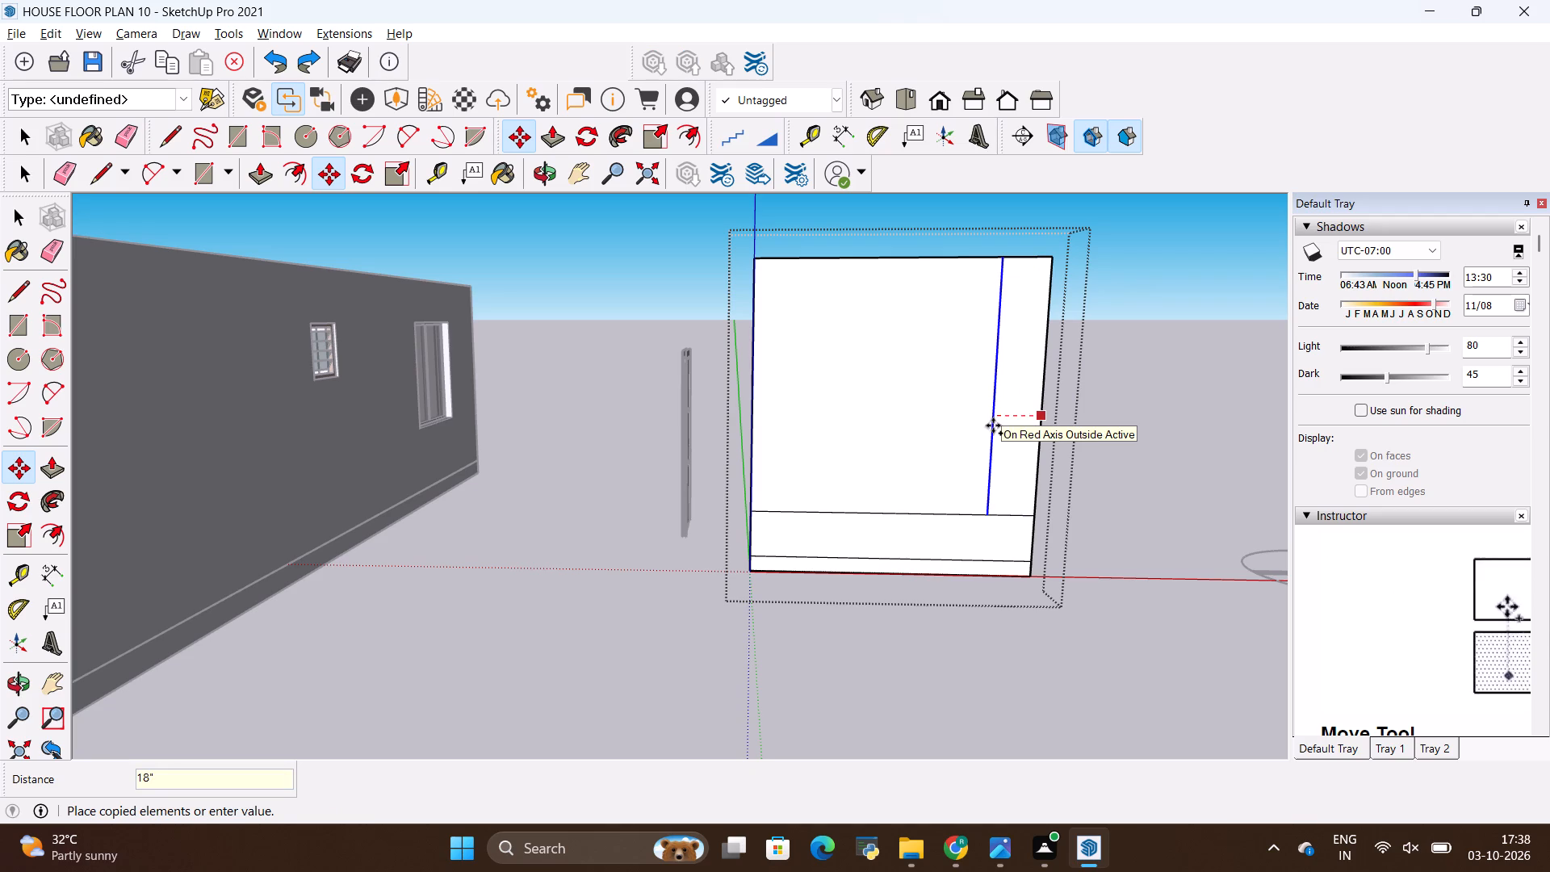
key(Return)
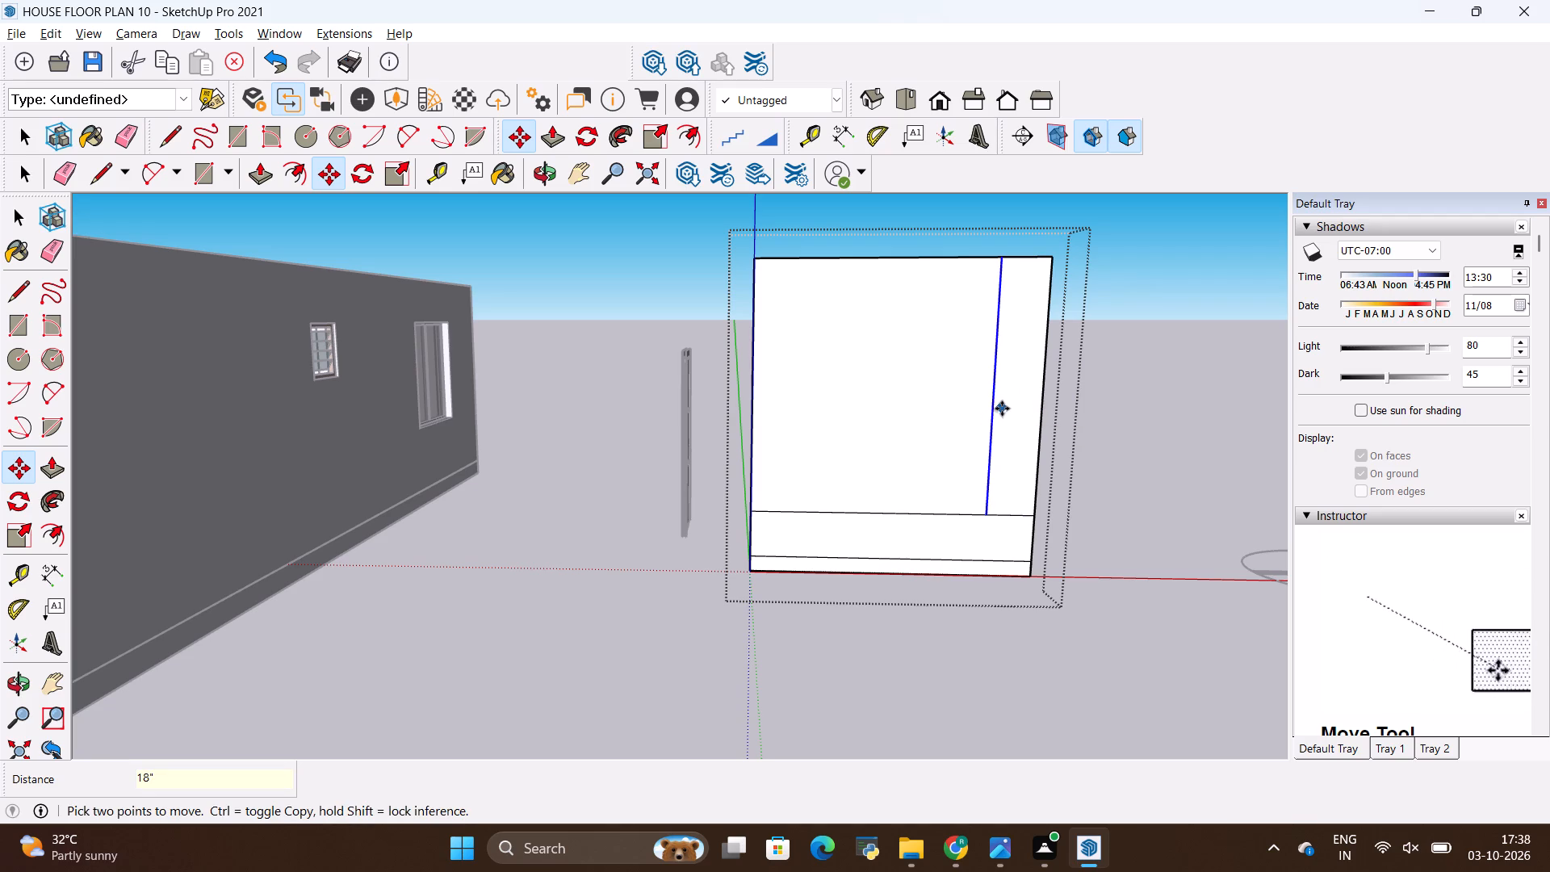
key(alt+Tab)
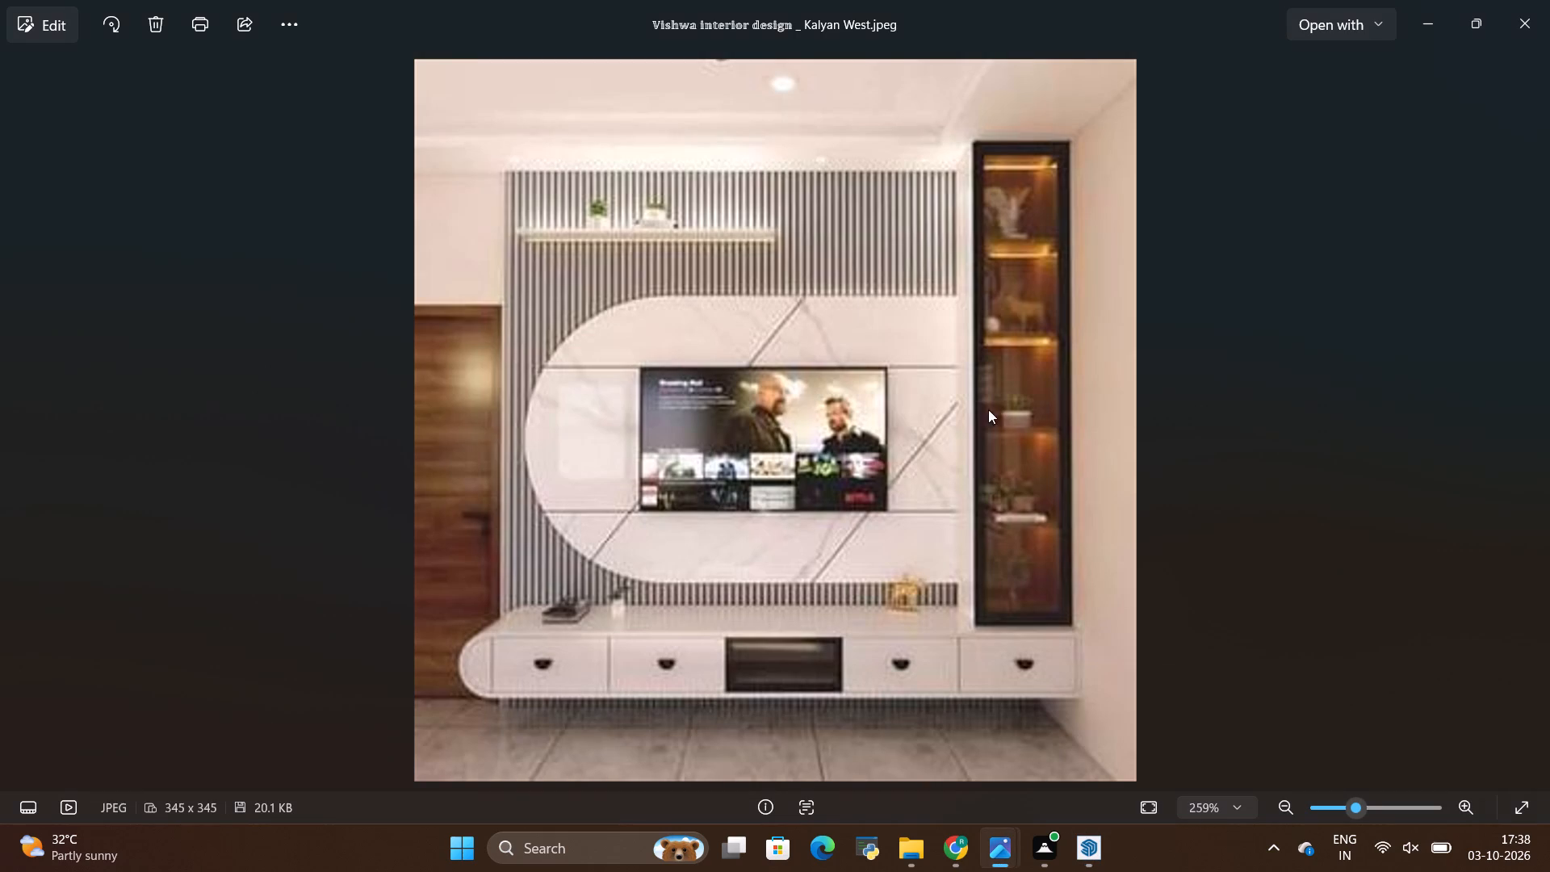
key(alt+Tab)
scroll(1003, 277, up, 2)
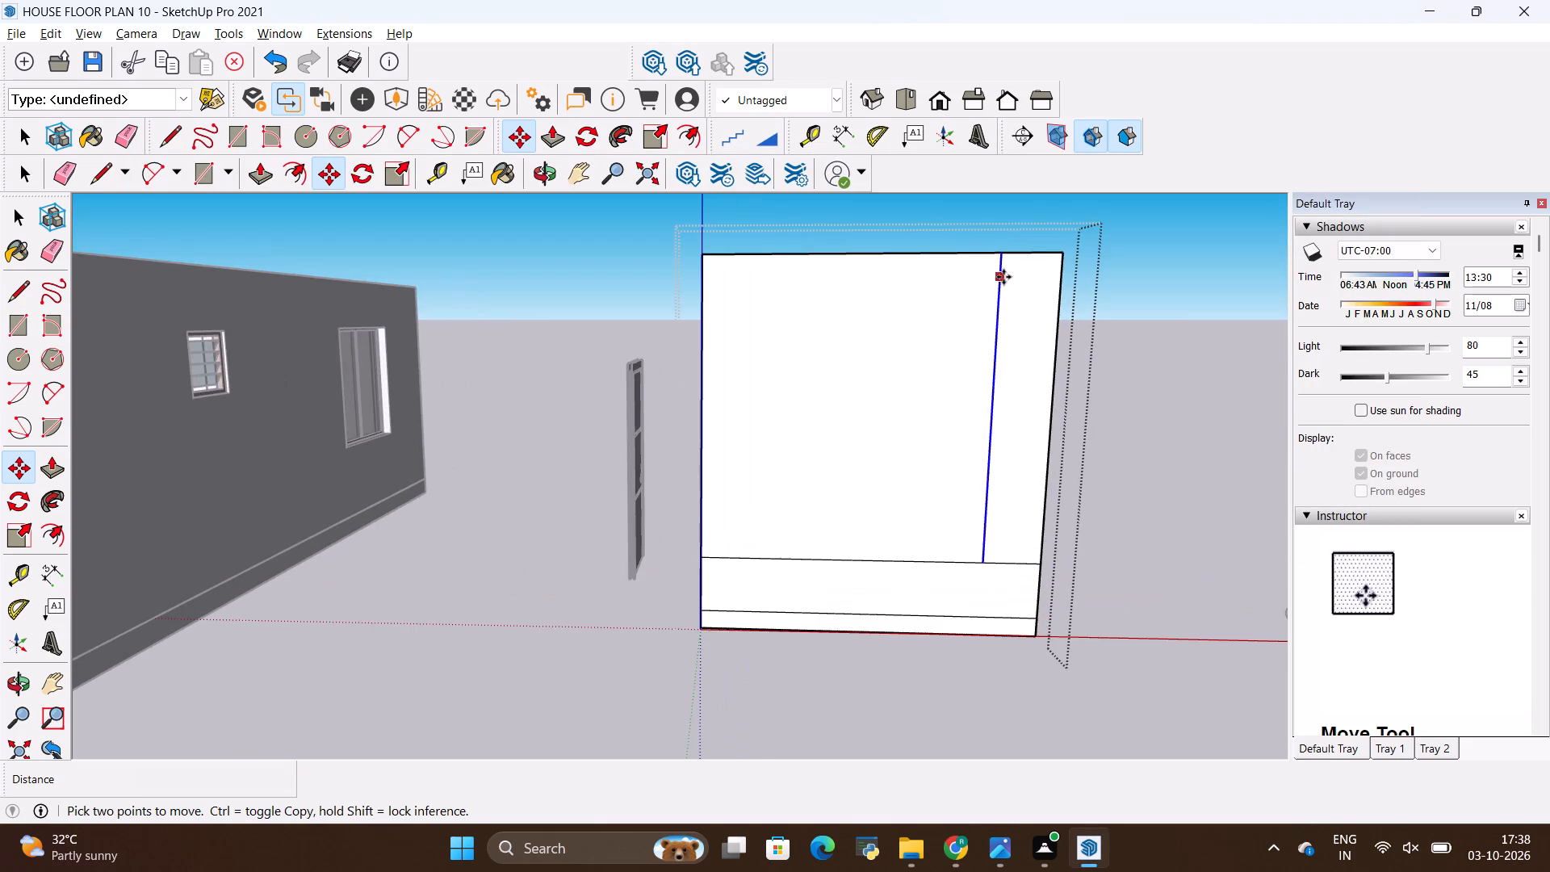
key(alt+Tab)
key(alt+Tab)
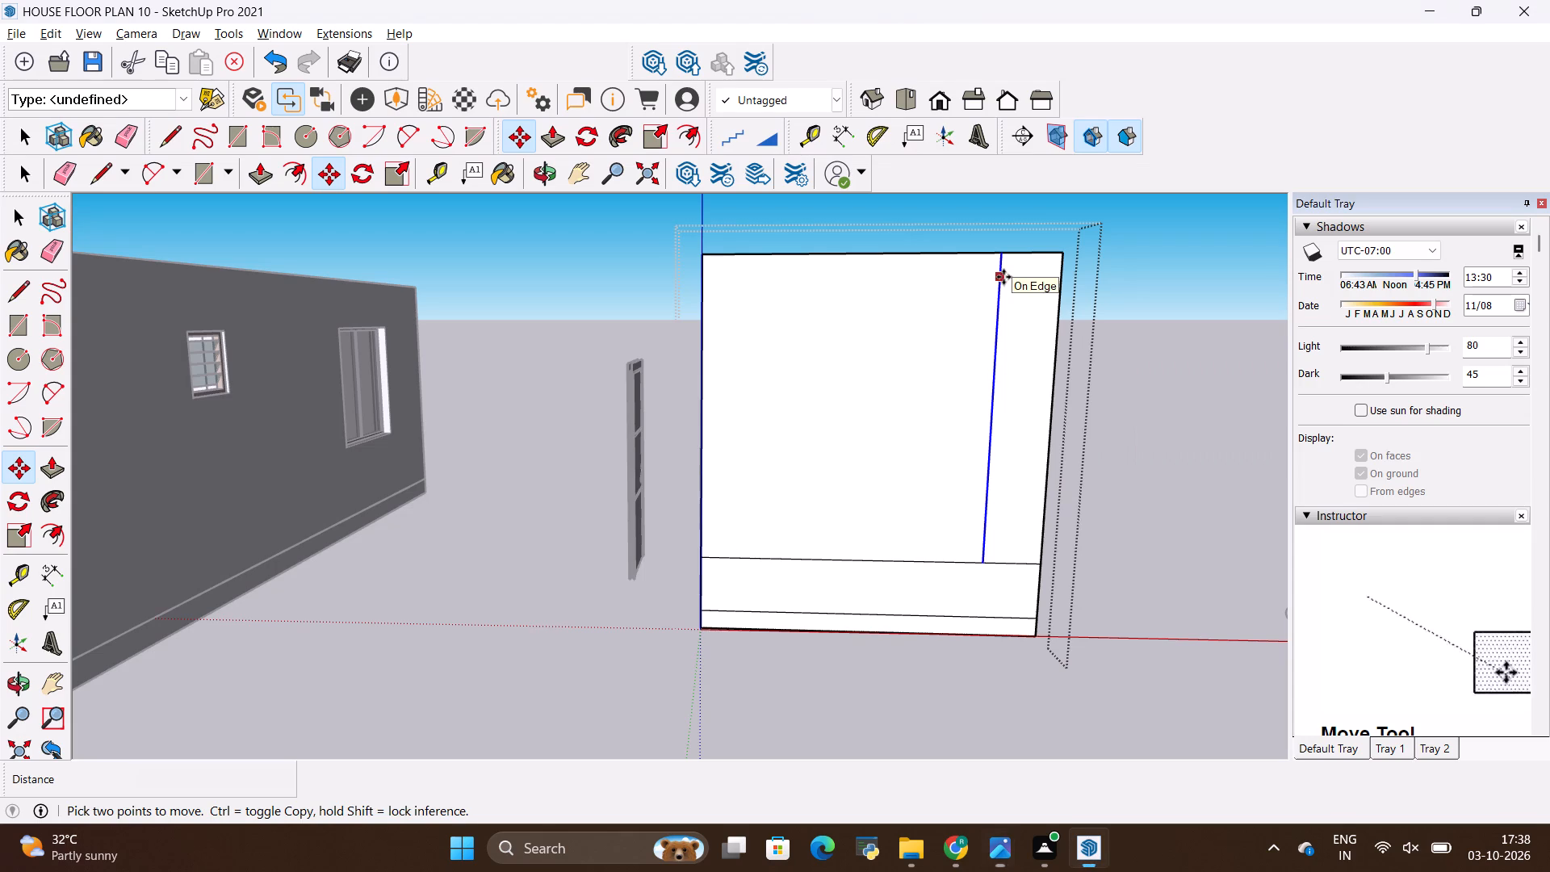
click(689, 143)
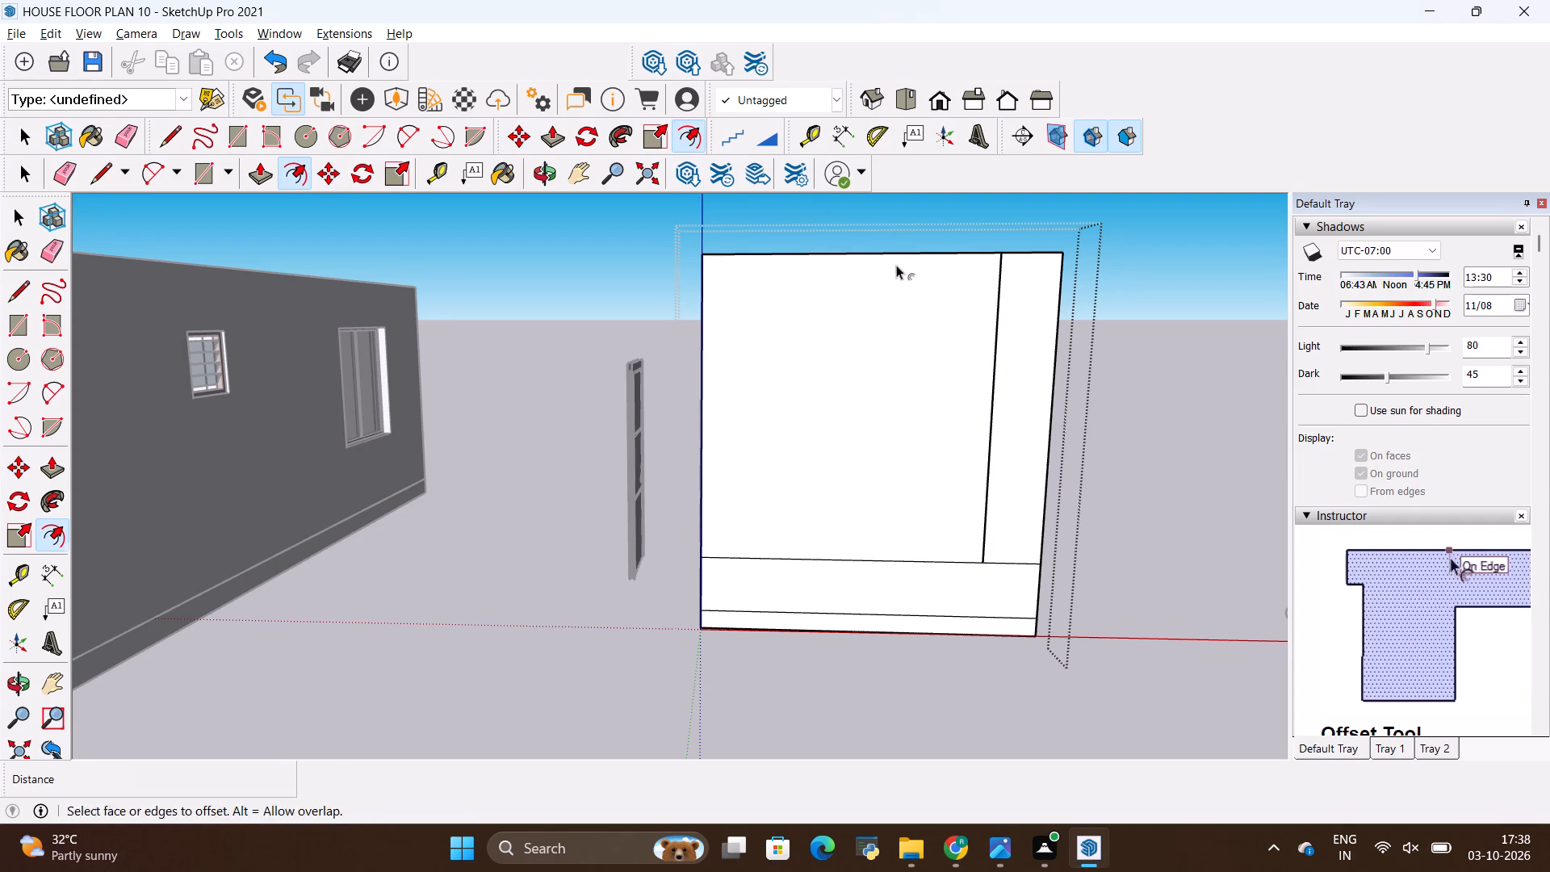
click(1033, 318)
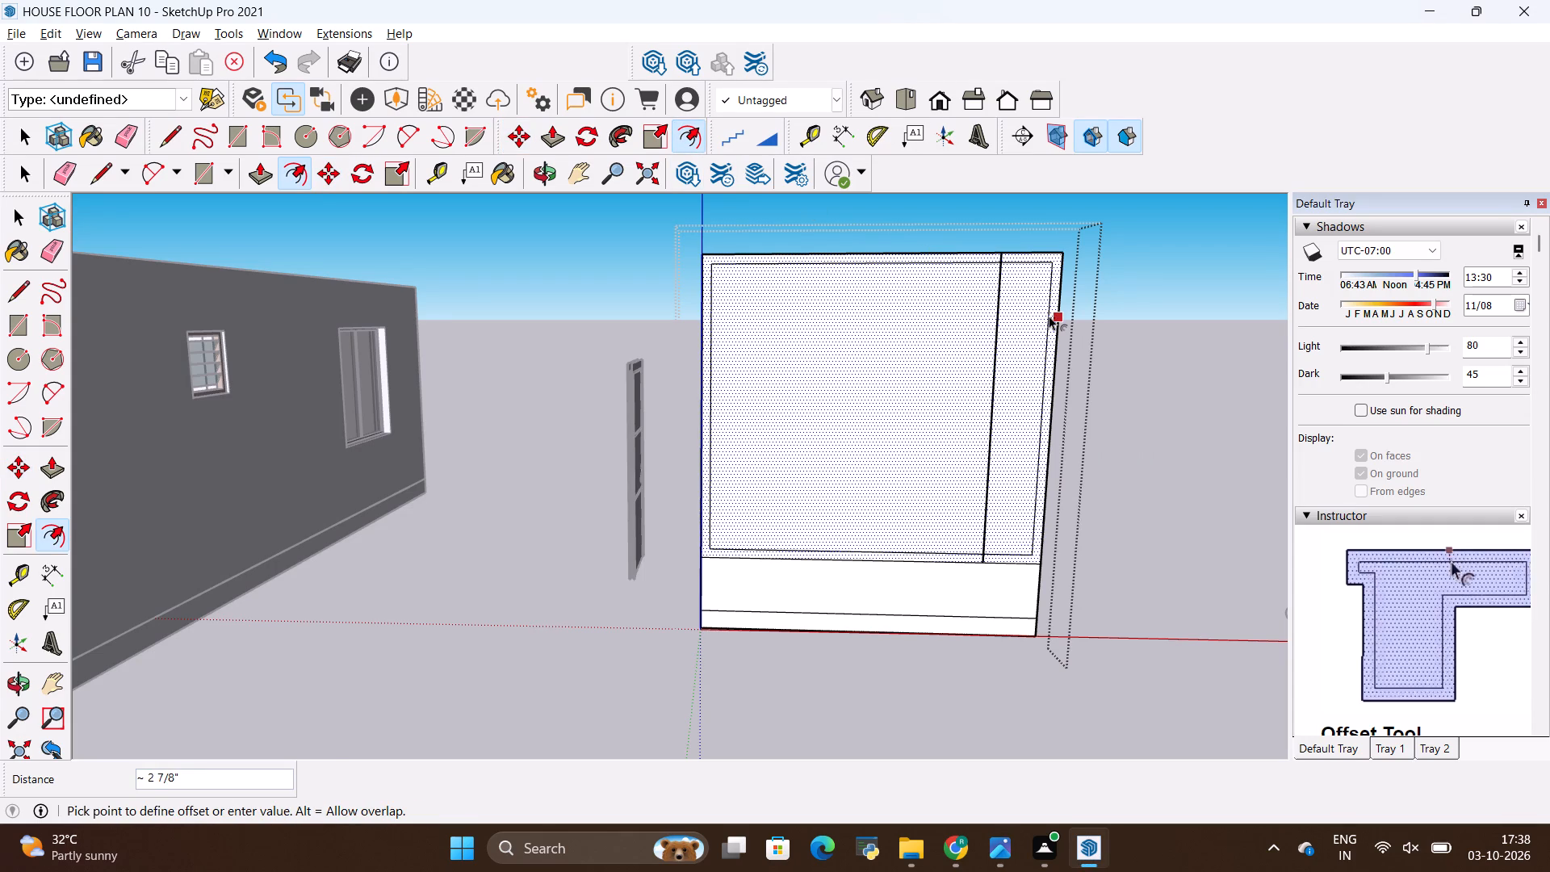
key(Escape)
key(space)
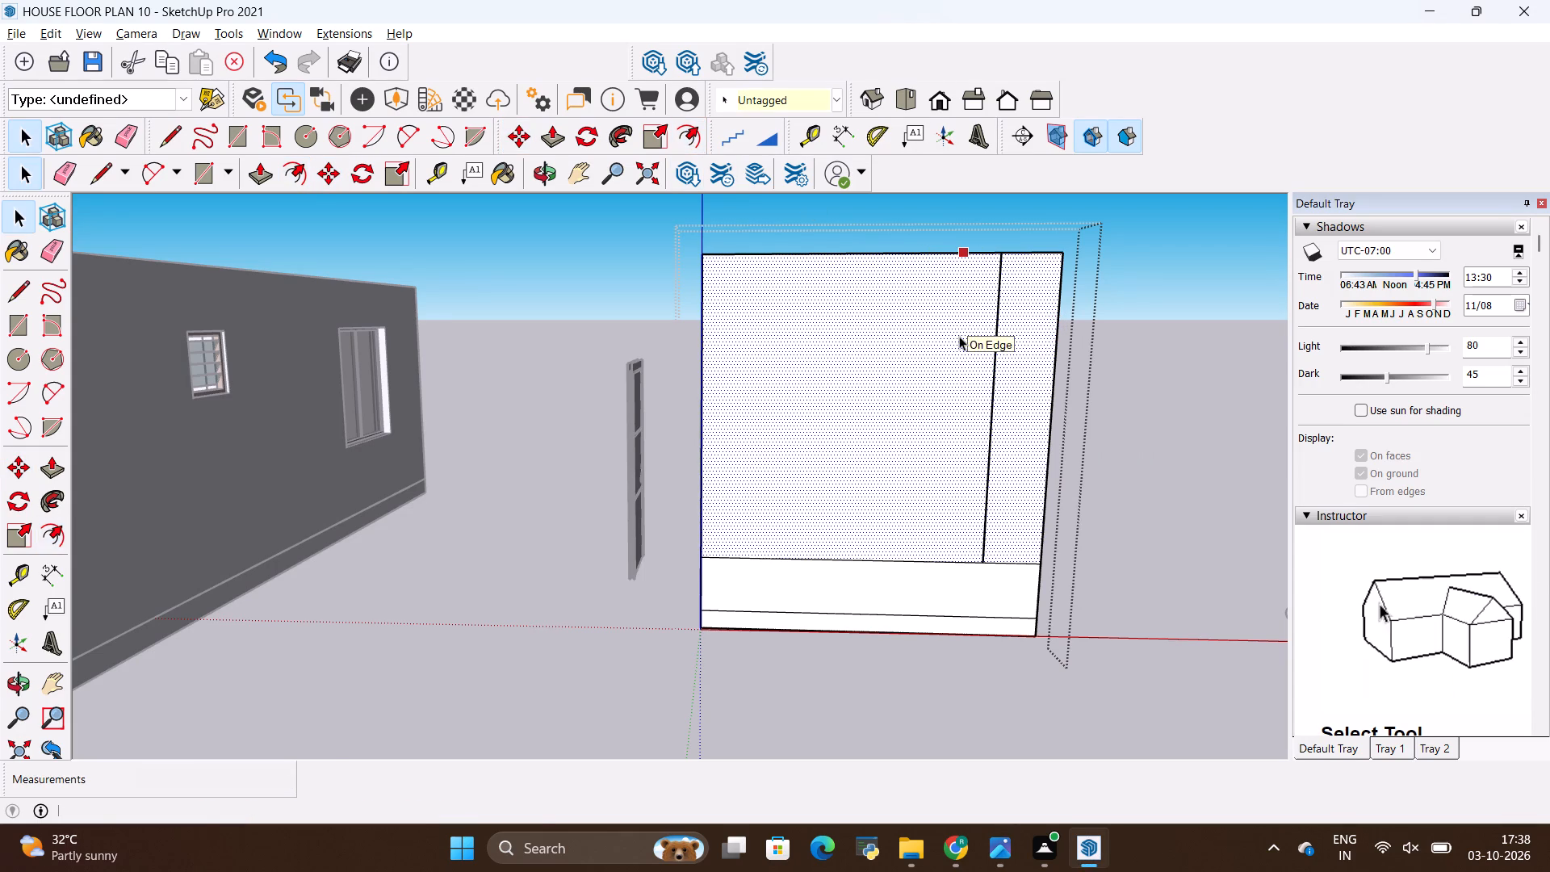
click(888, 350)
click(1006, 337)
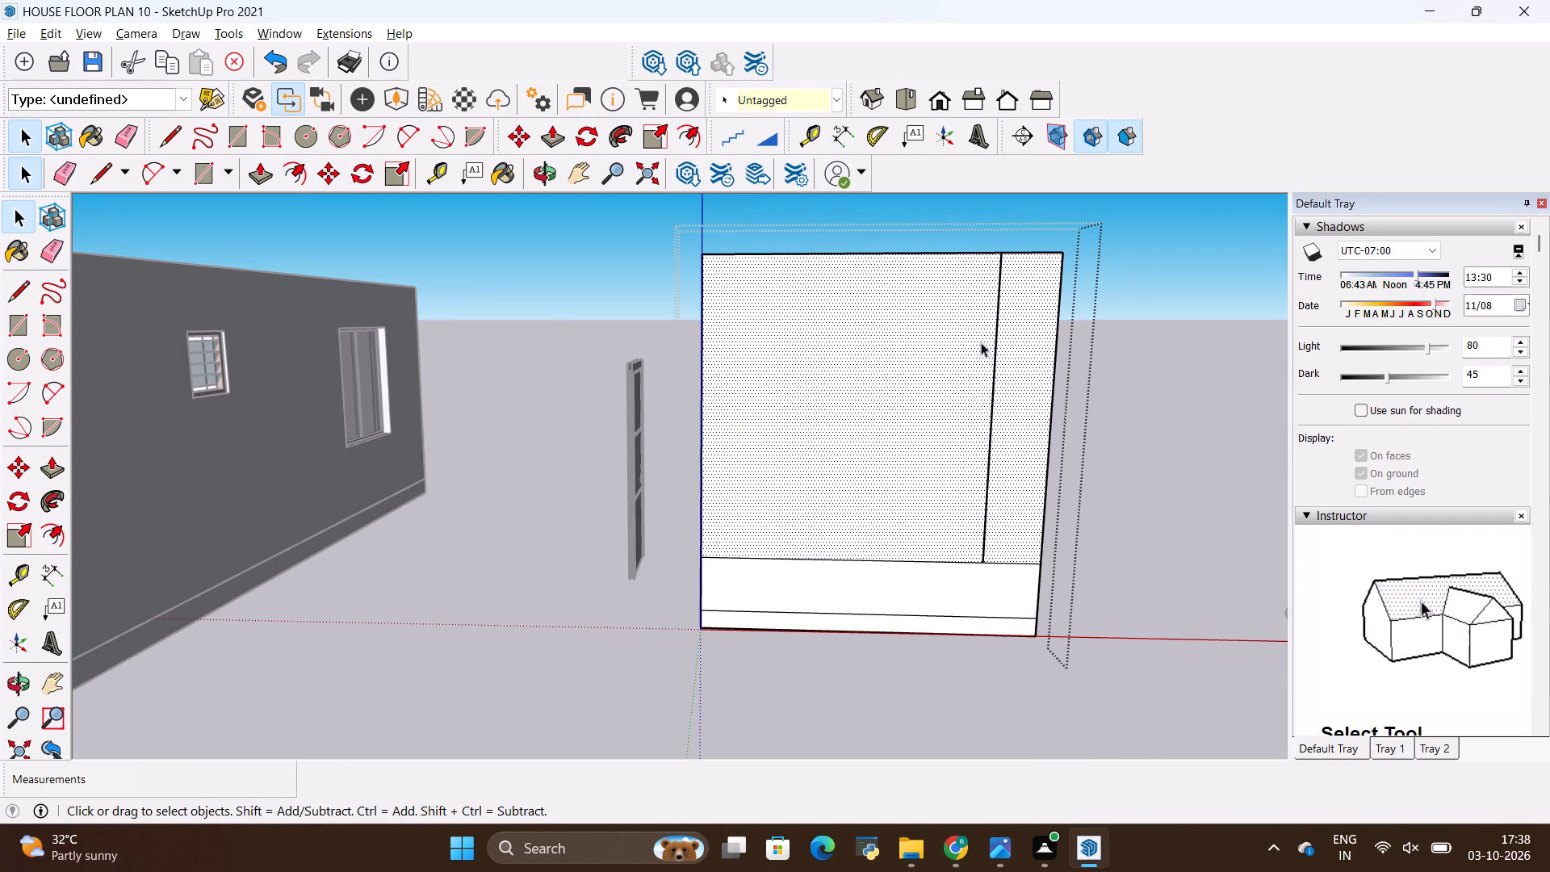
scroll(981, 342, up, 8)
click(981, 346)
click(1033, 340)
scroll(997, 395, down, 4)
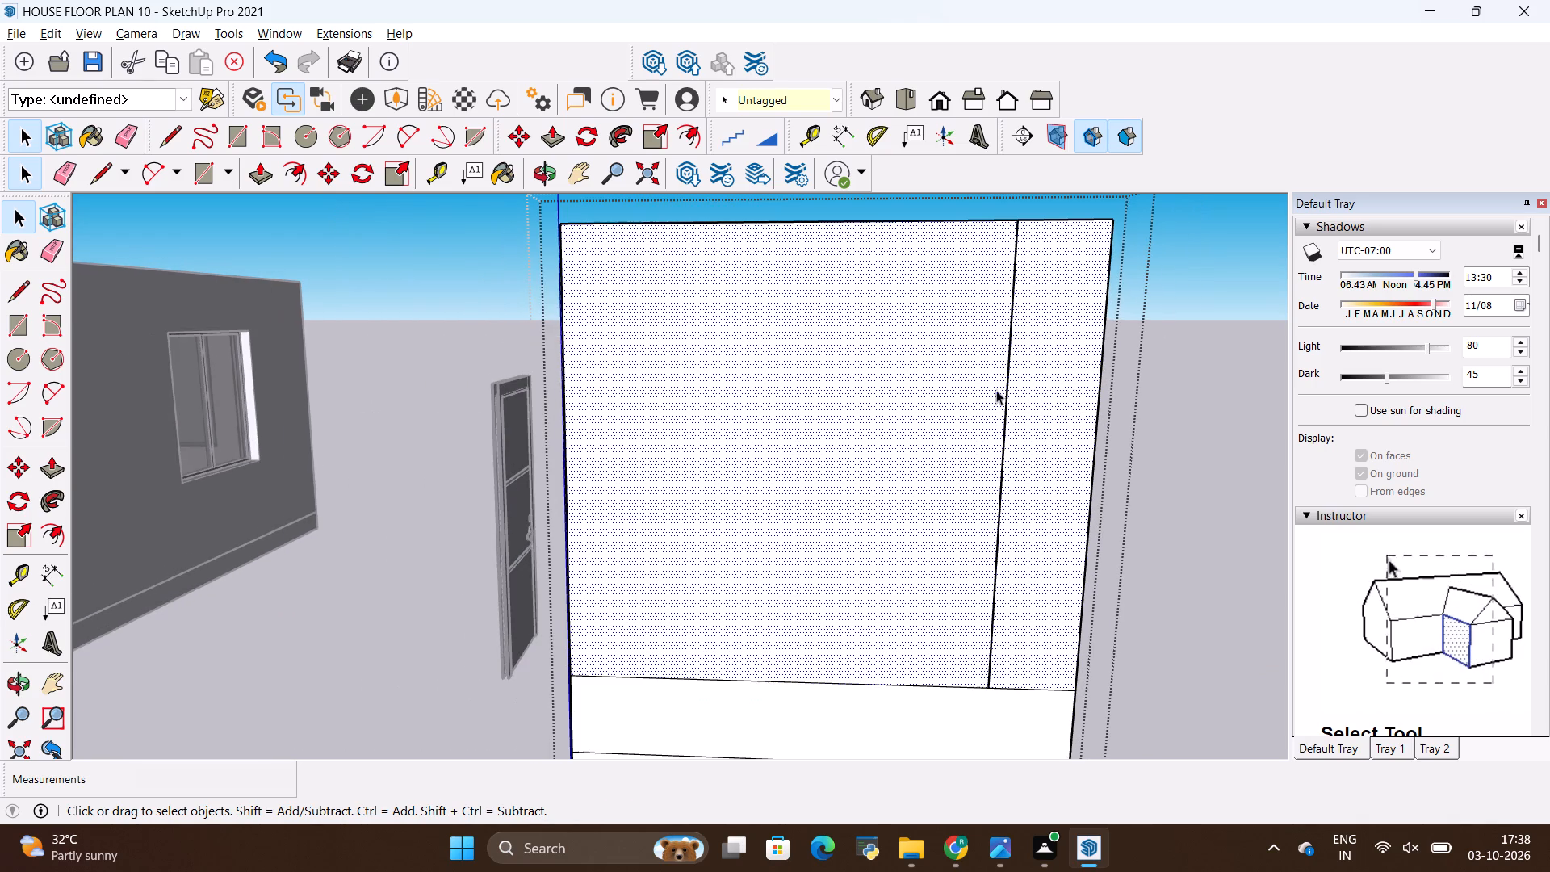
Draw a rectangle about 7' 5 3/4" by 8' over the wide area left of the cabinet line and reverse its face.
key(r)
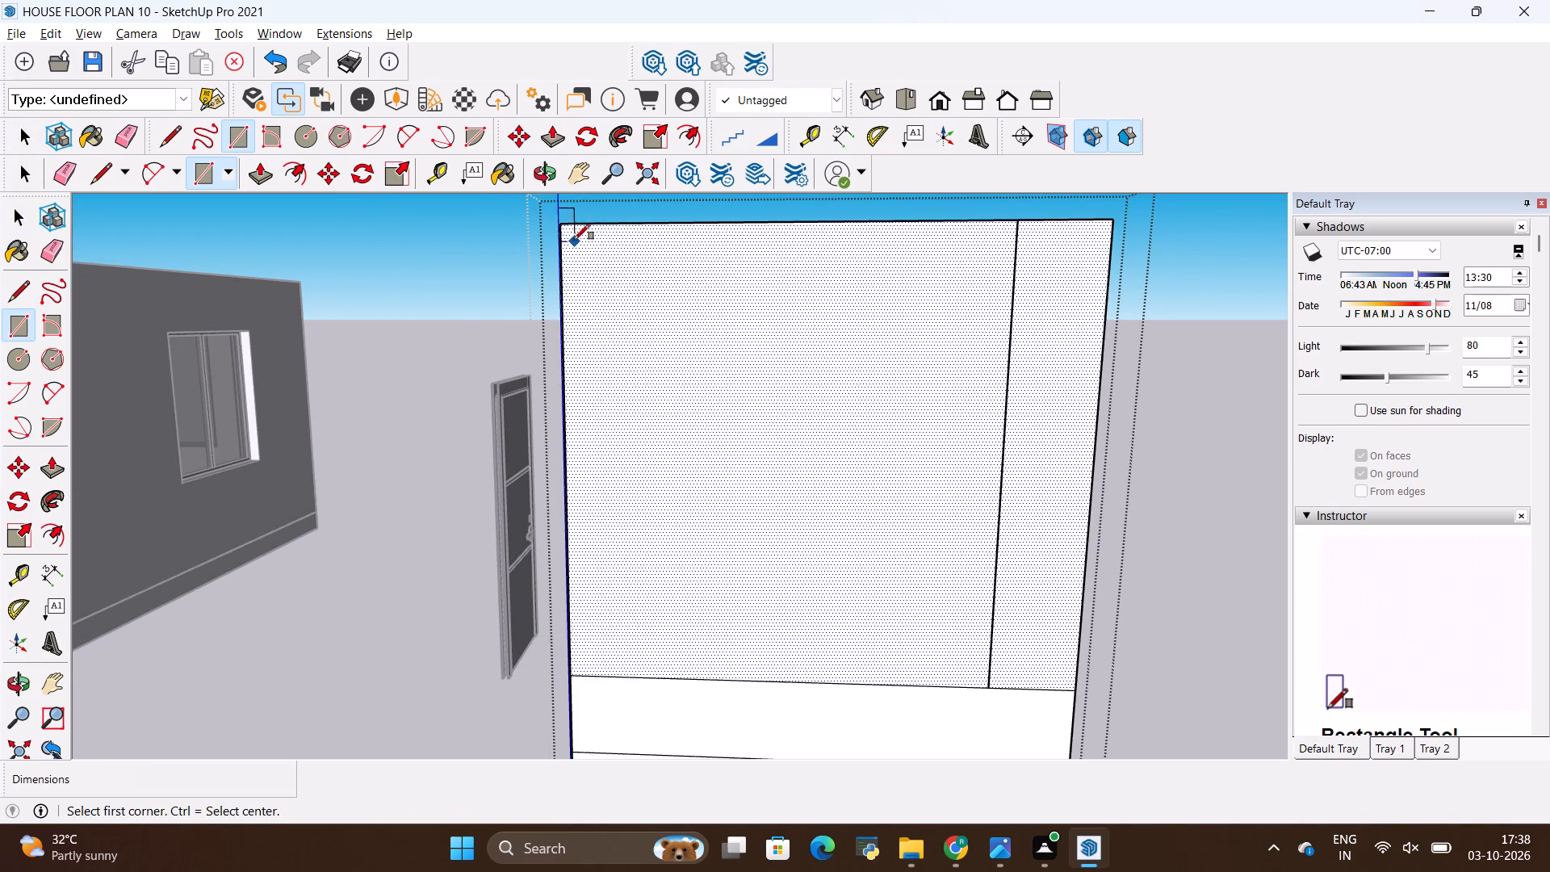
click(560, 228)
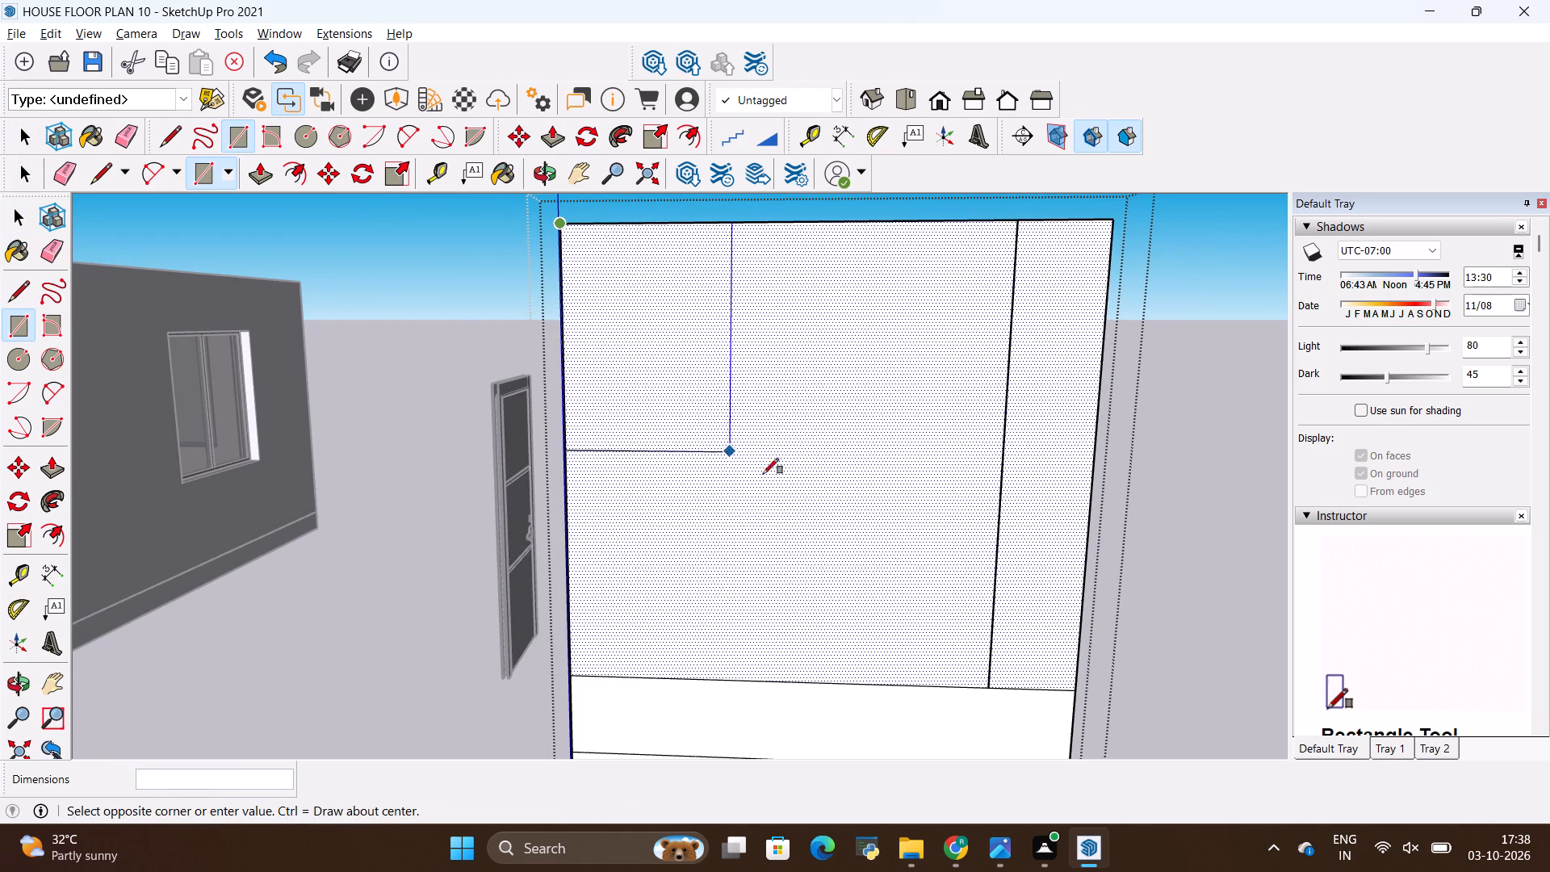
click(994, 687)
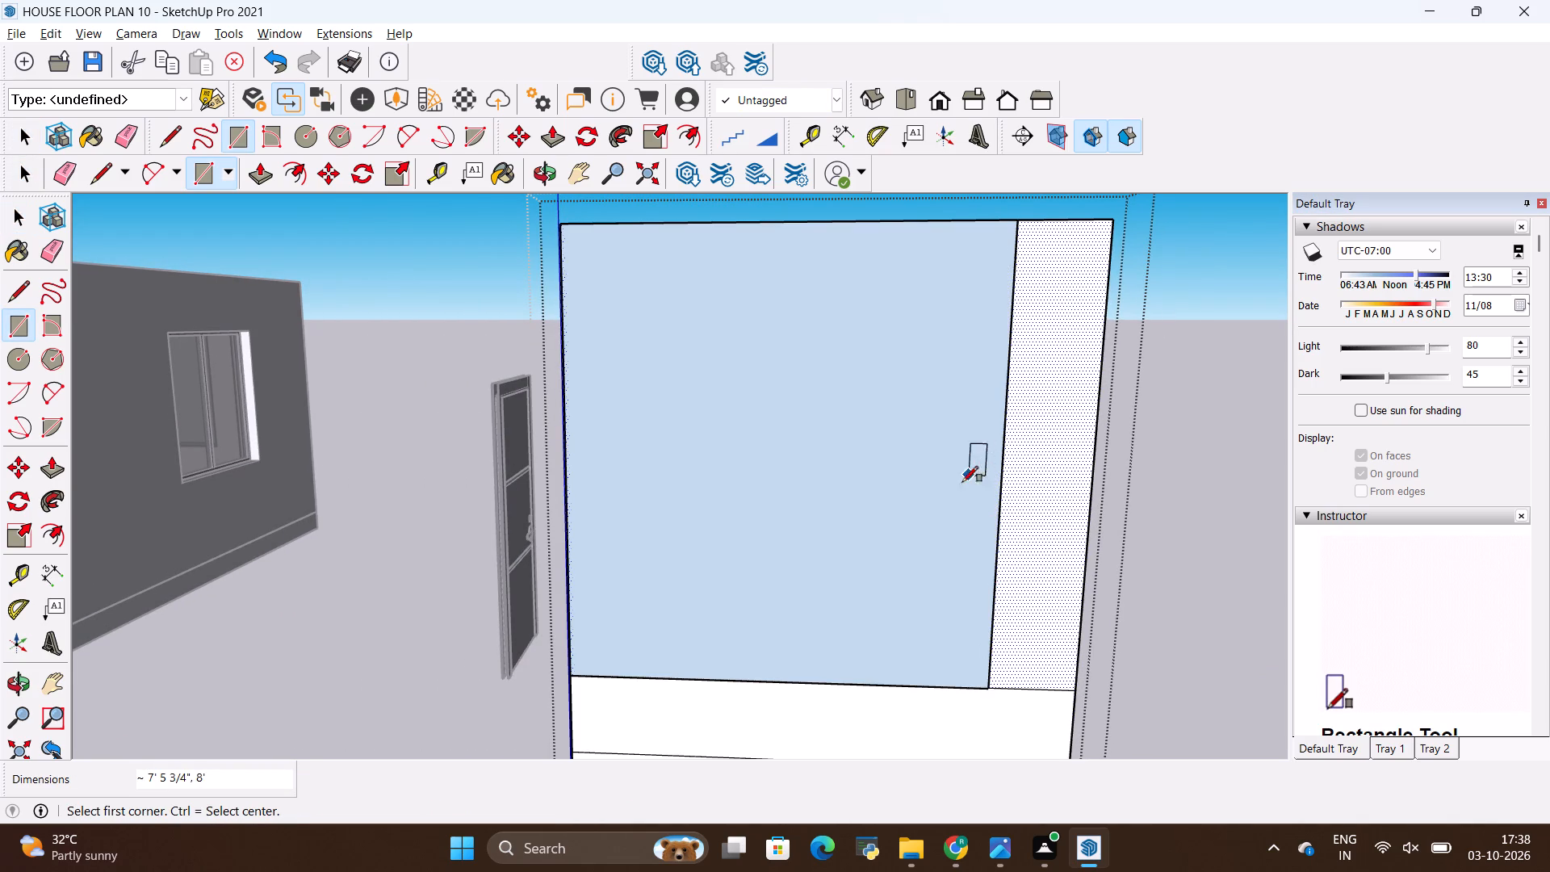
right_click(937, 501)
click(1018, 690)
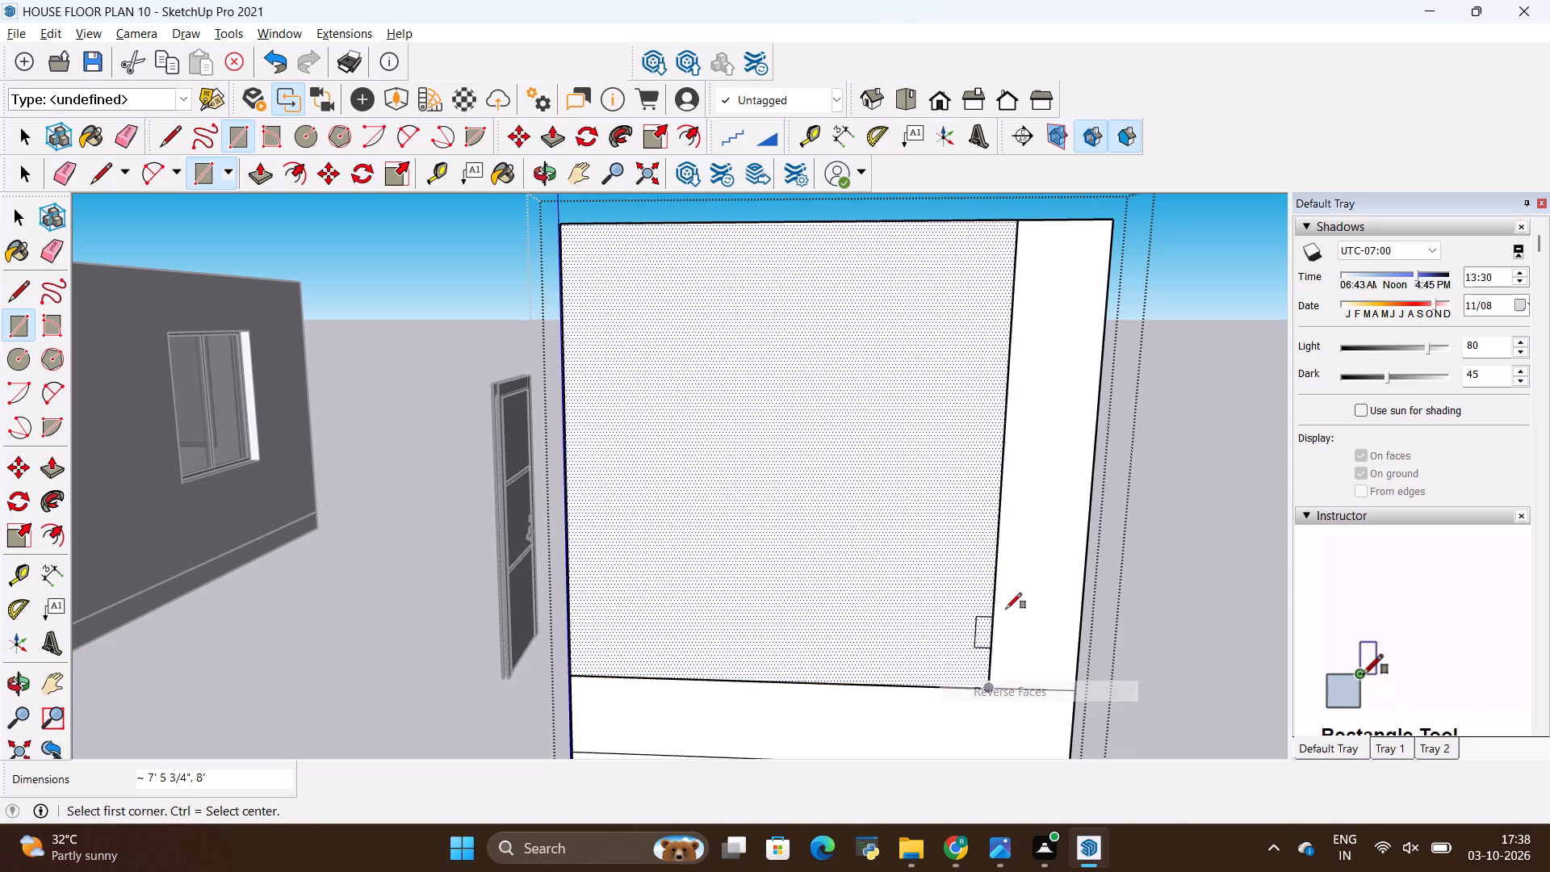
key(space)
click(966, 494)
click(1035, 487)
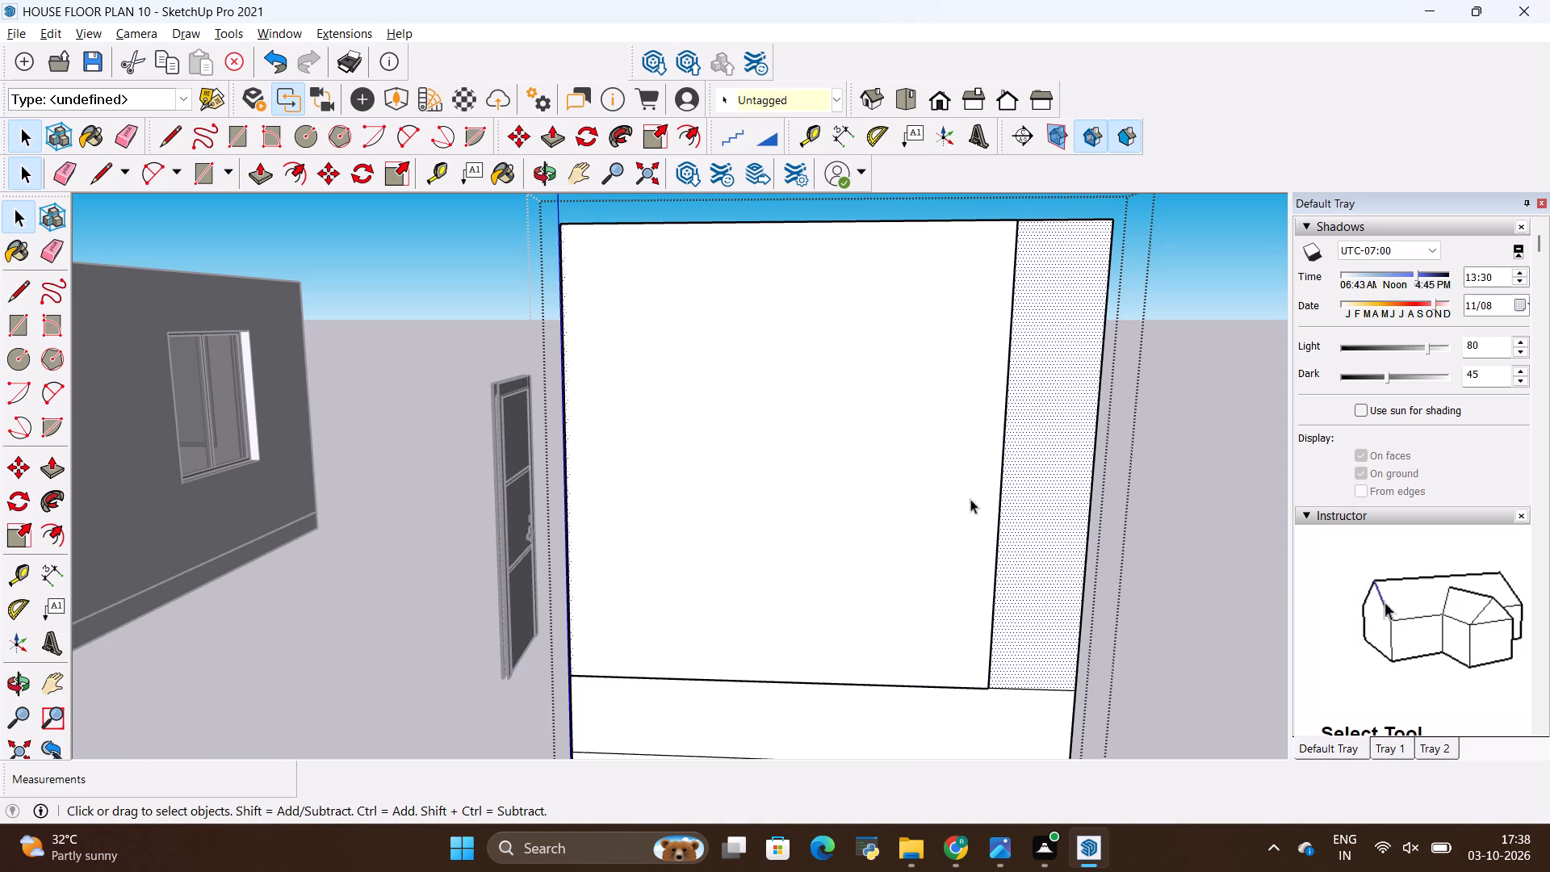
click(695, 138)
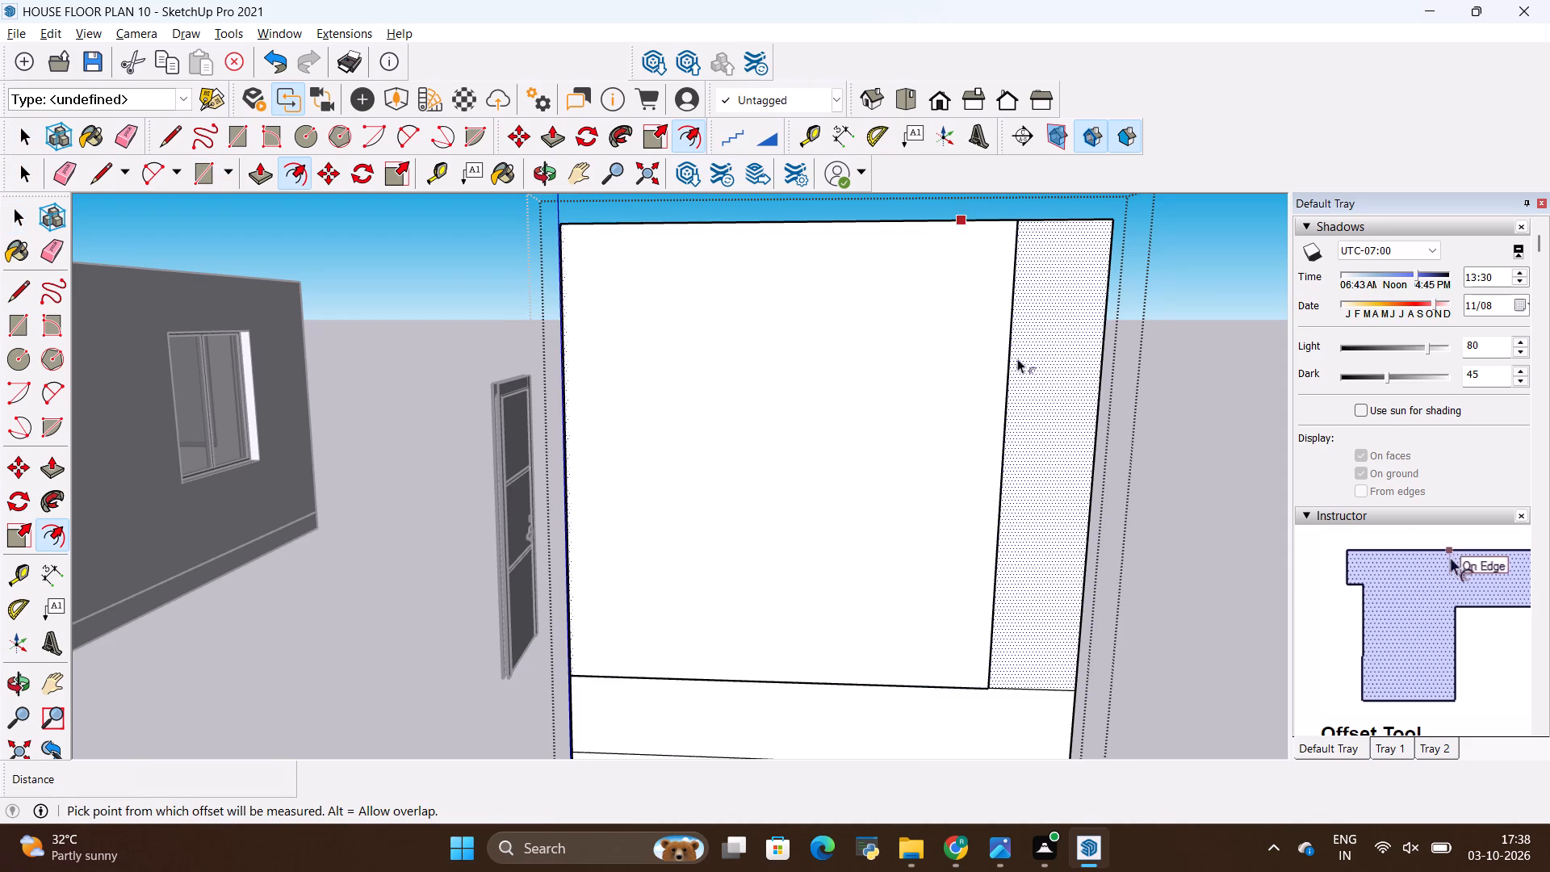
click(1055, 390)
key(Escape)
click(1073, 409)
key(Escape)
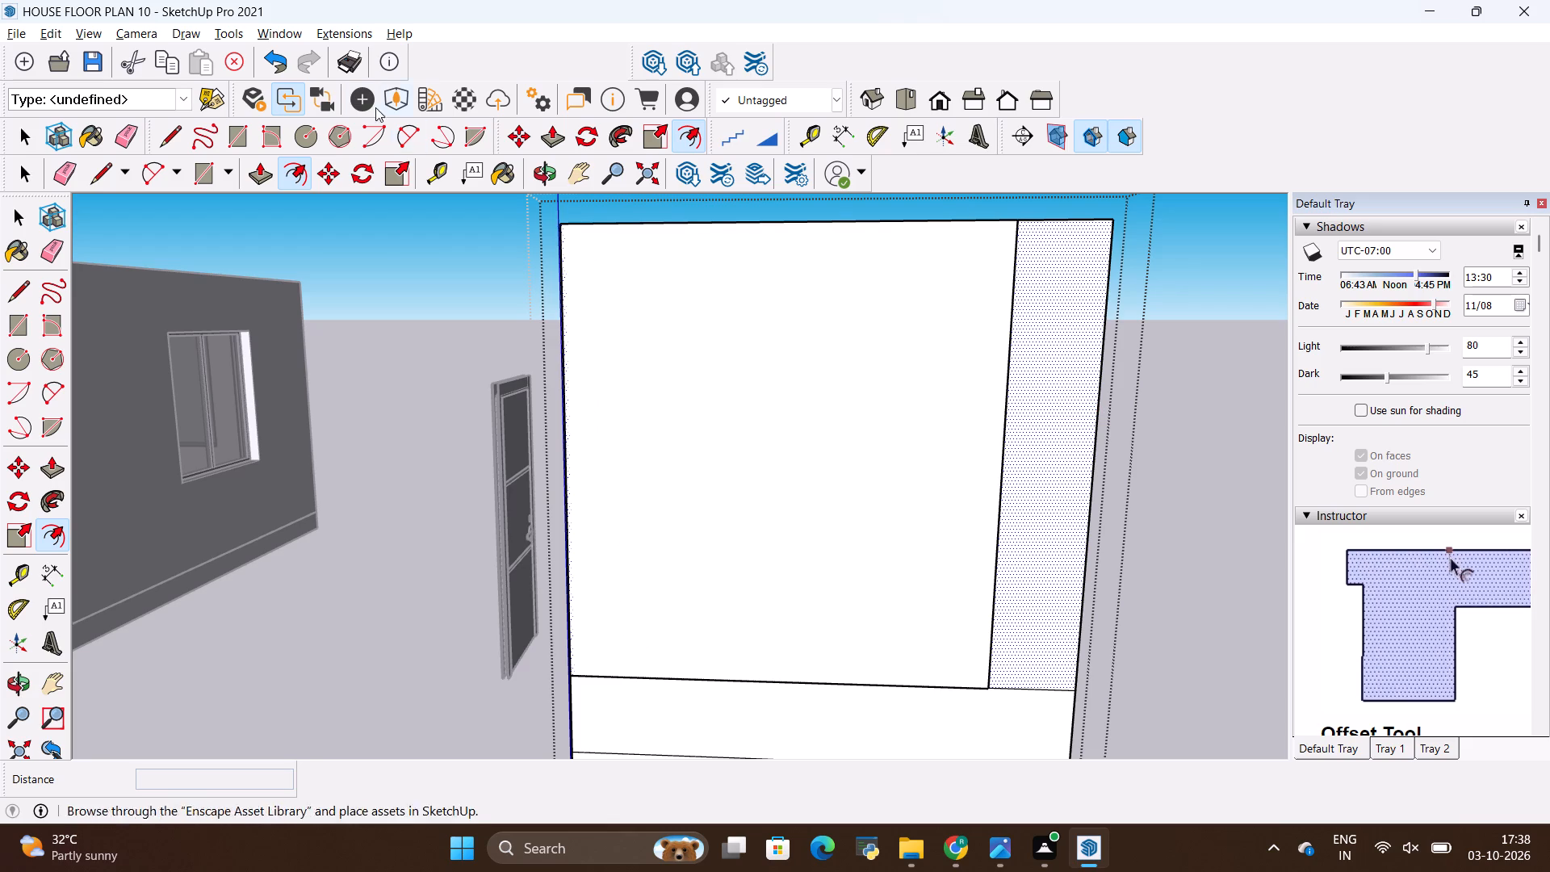
Draw a 1' 6" by 8' rectangle over the narrow cabinet strip and reverse its face.
key(r)
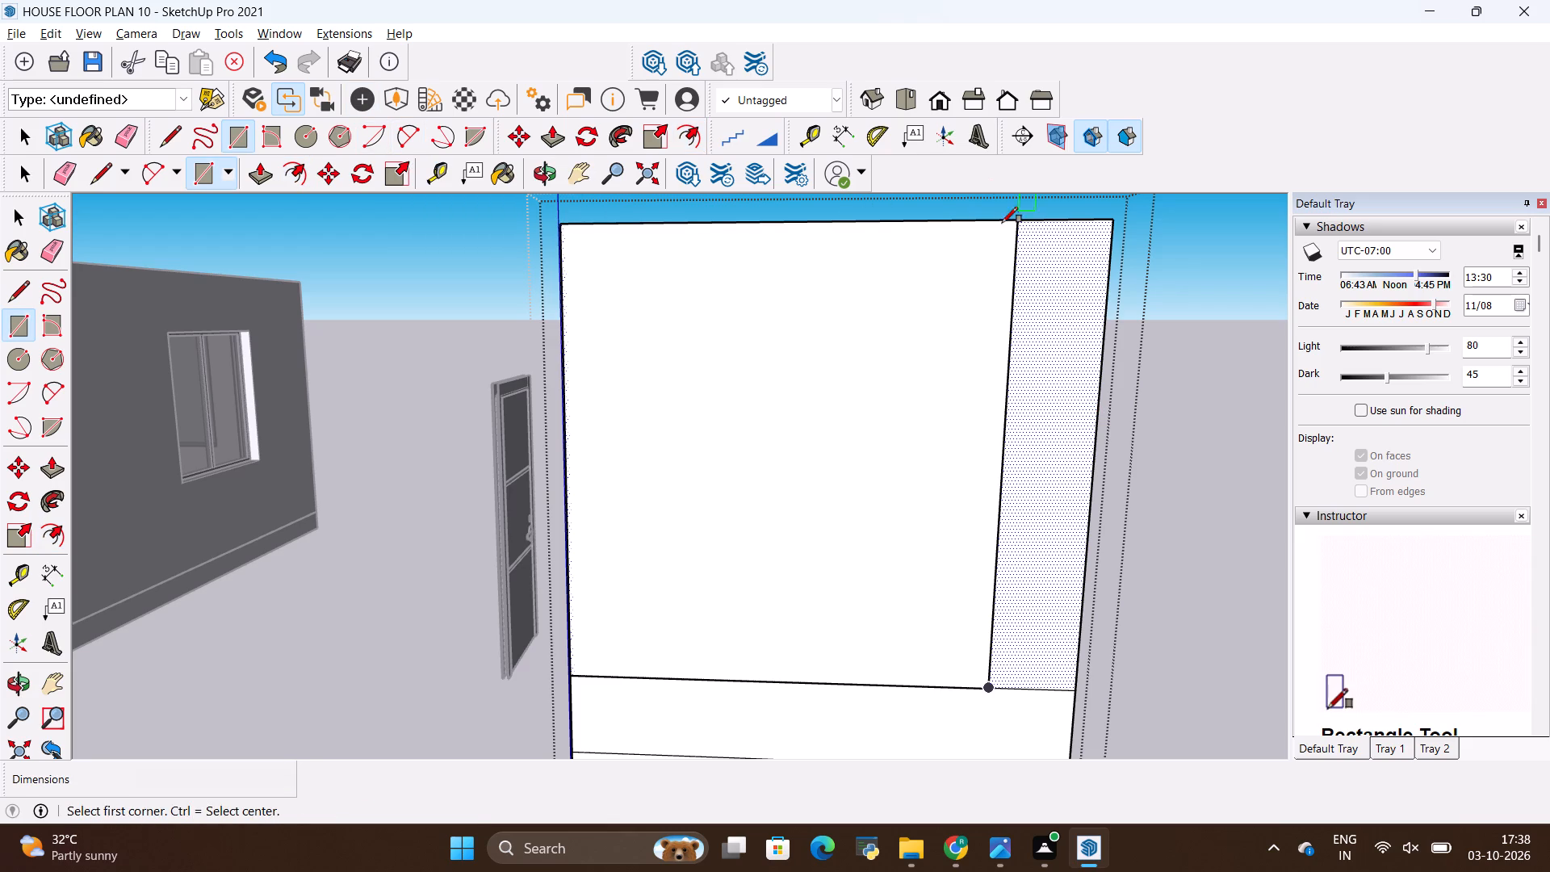
click(1014, 223)
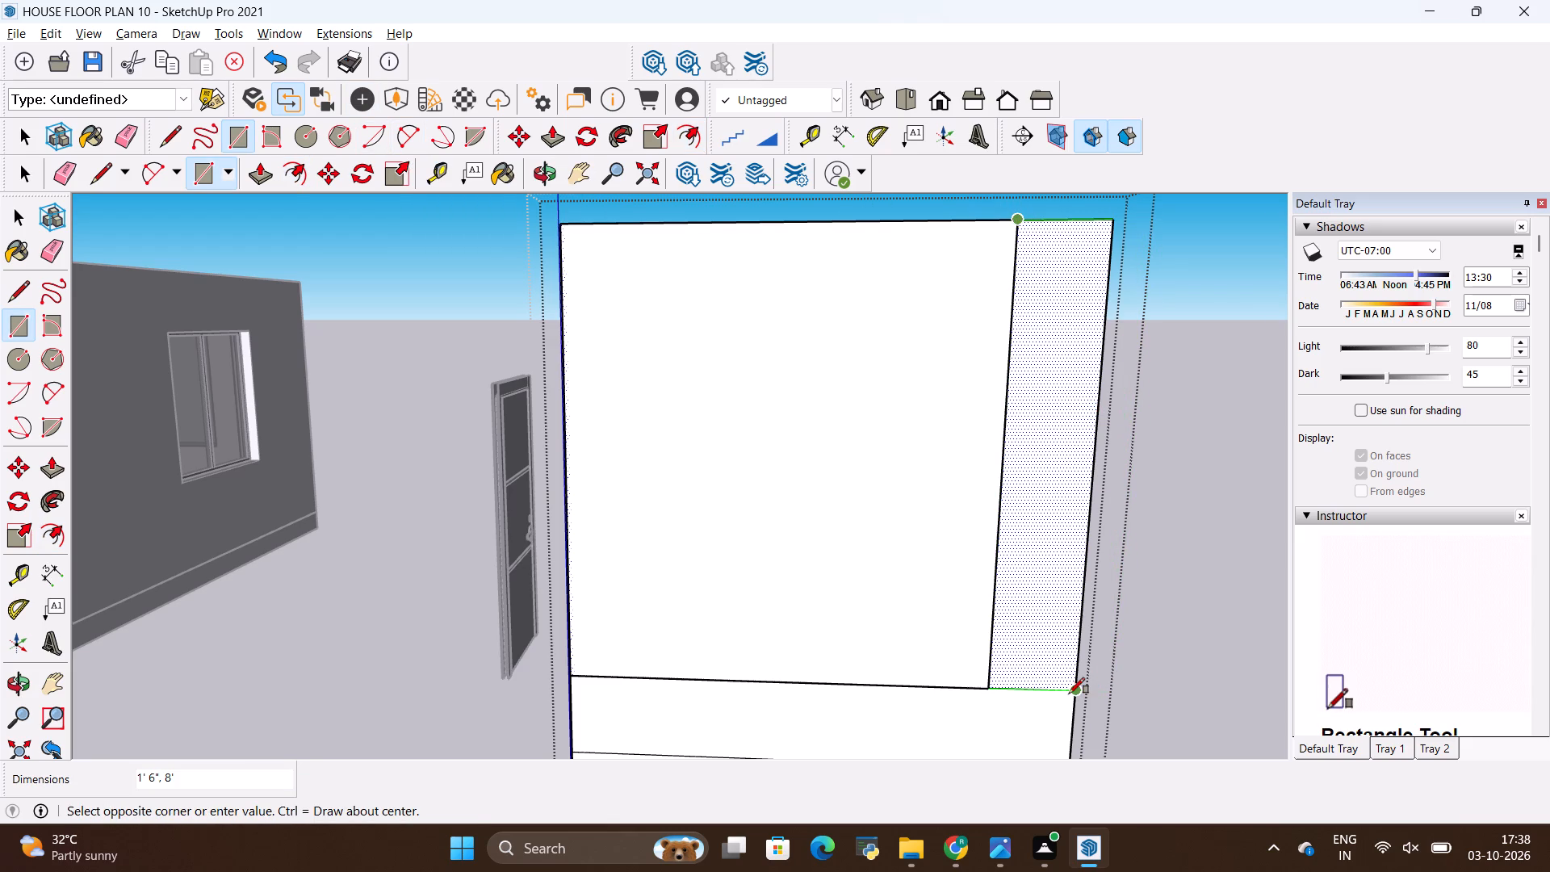
click(1070, 694)
key(Escape)
right_click(1022, 598)
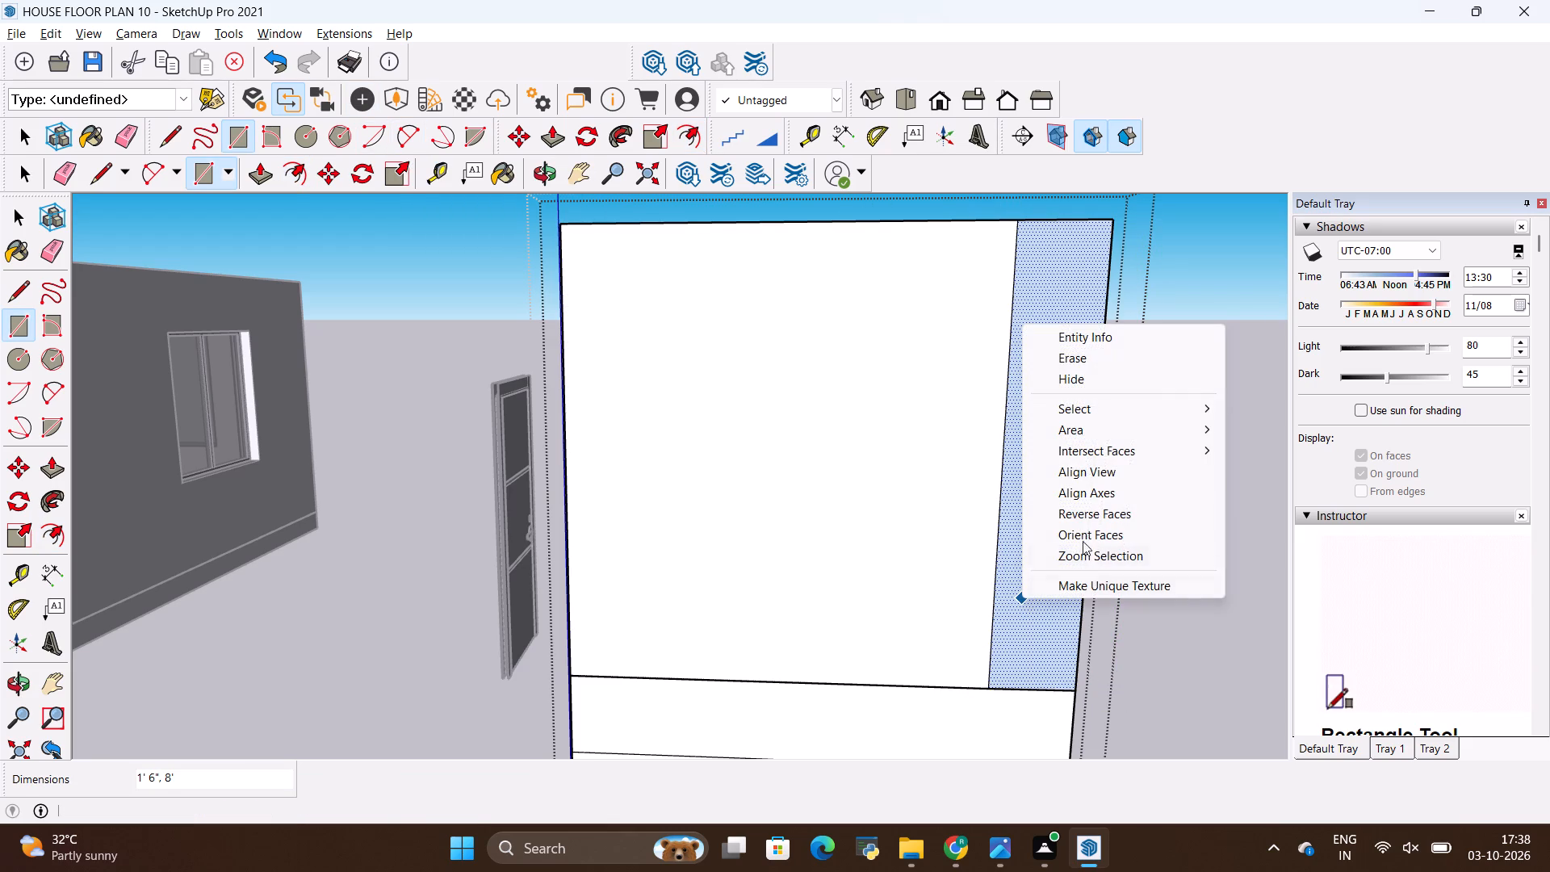
click(1085, 510)
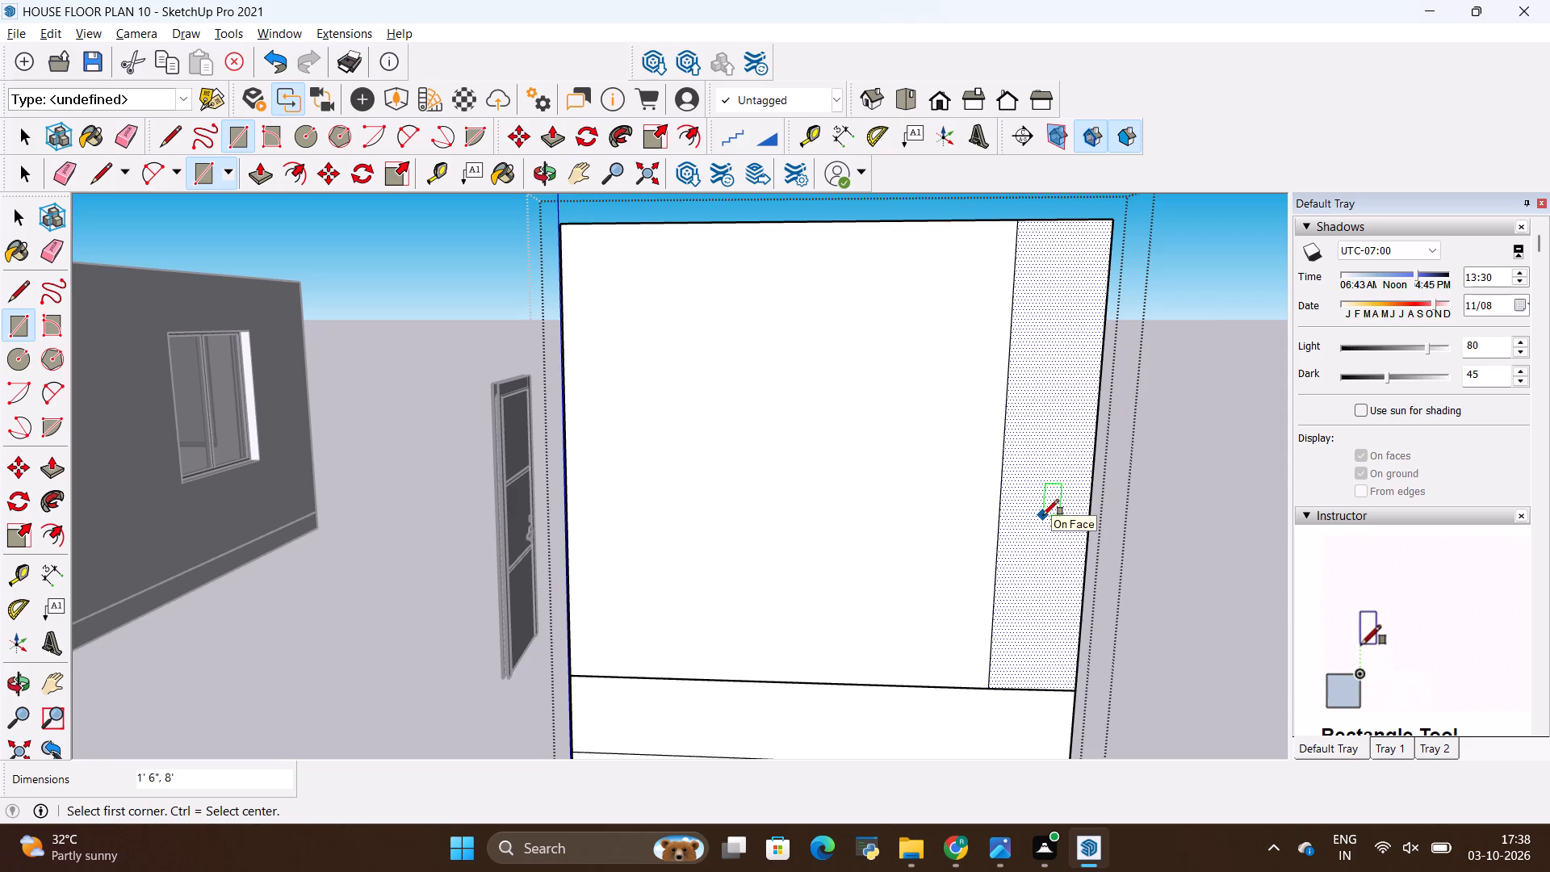
Checking the reference photo, offset the narrow cabinet strip's outline 2" inward to form the frame.
click(690, 136)
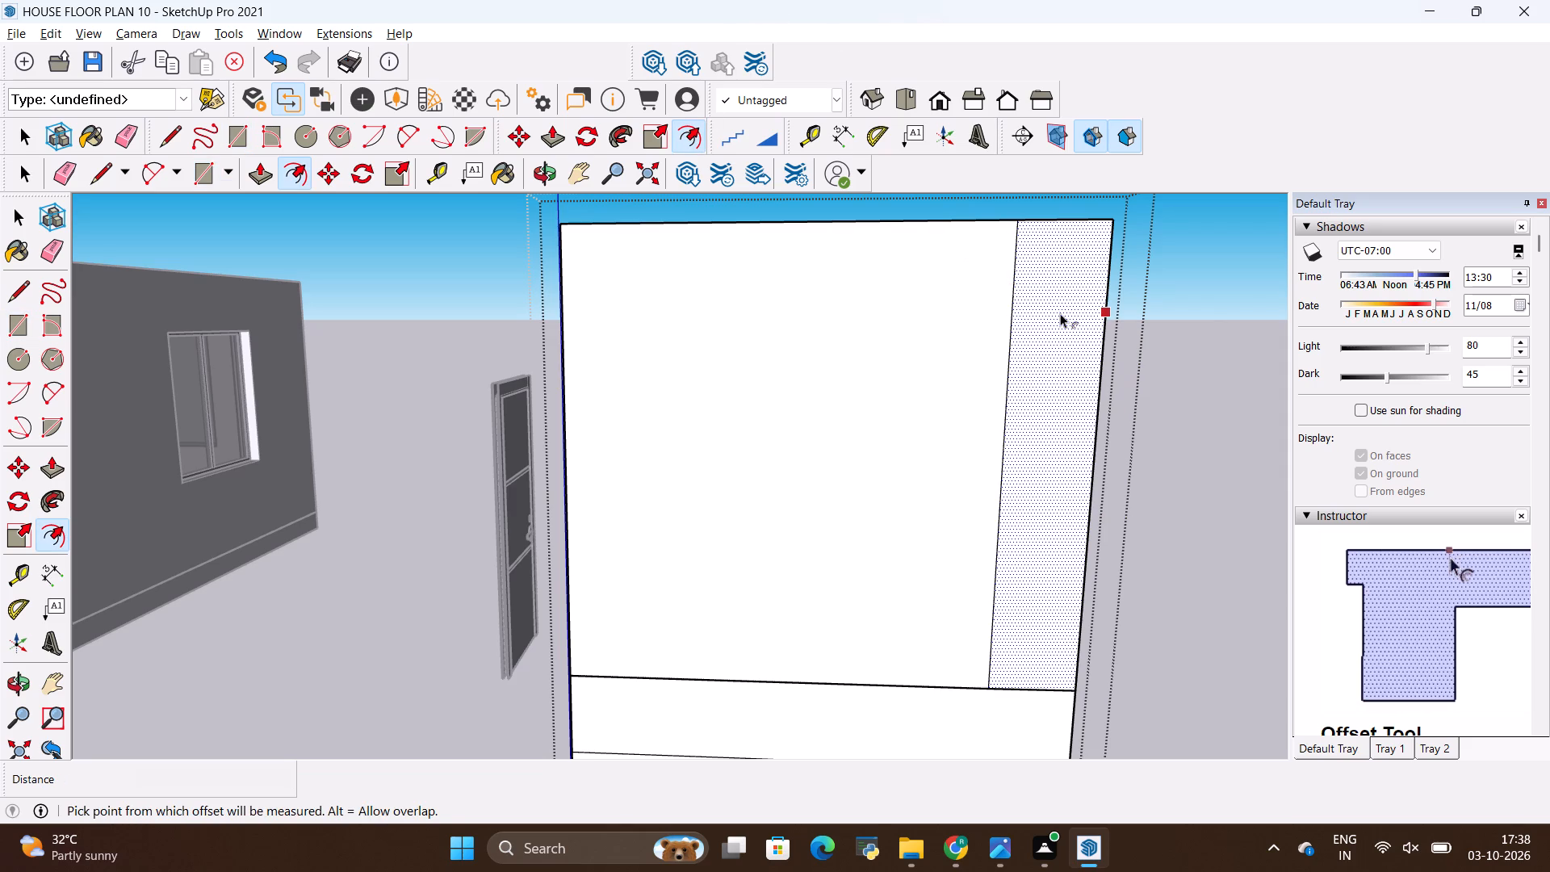
click(1060, 313)
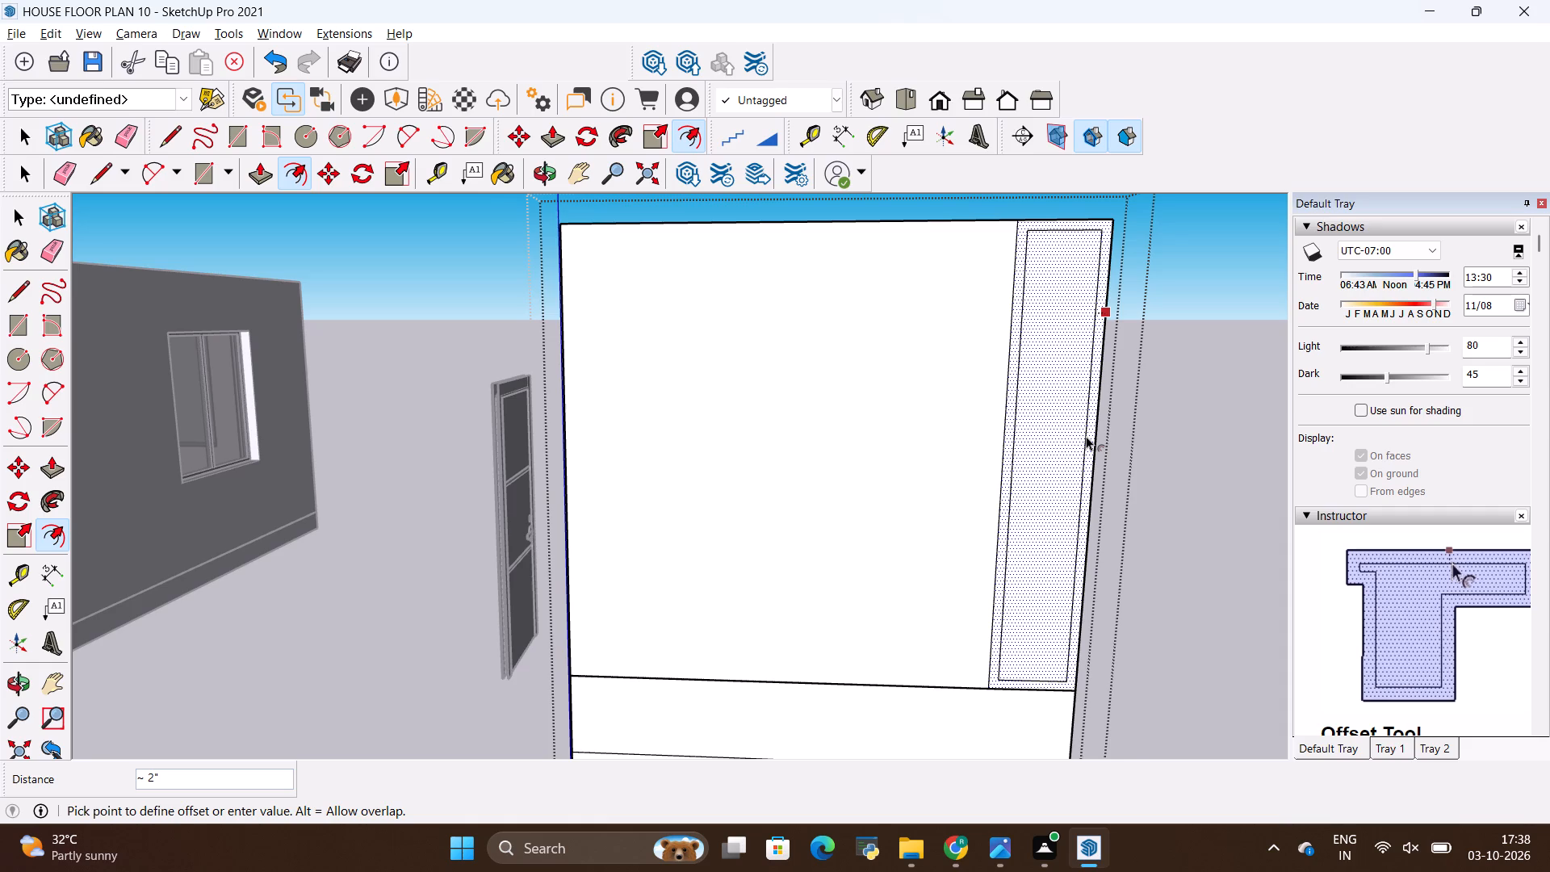
key(alt+Tab)
key(alt+Tab)
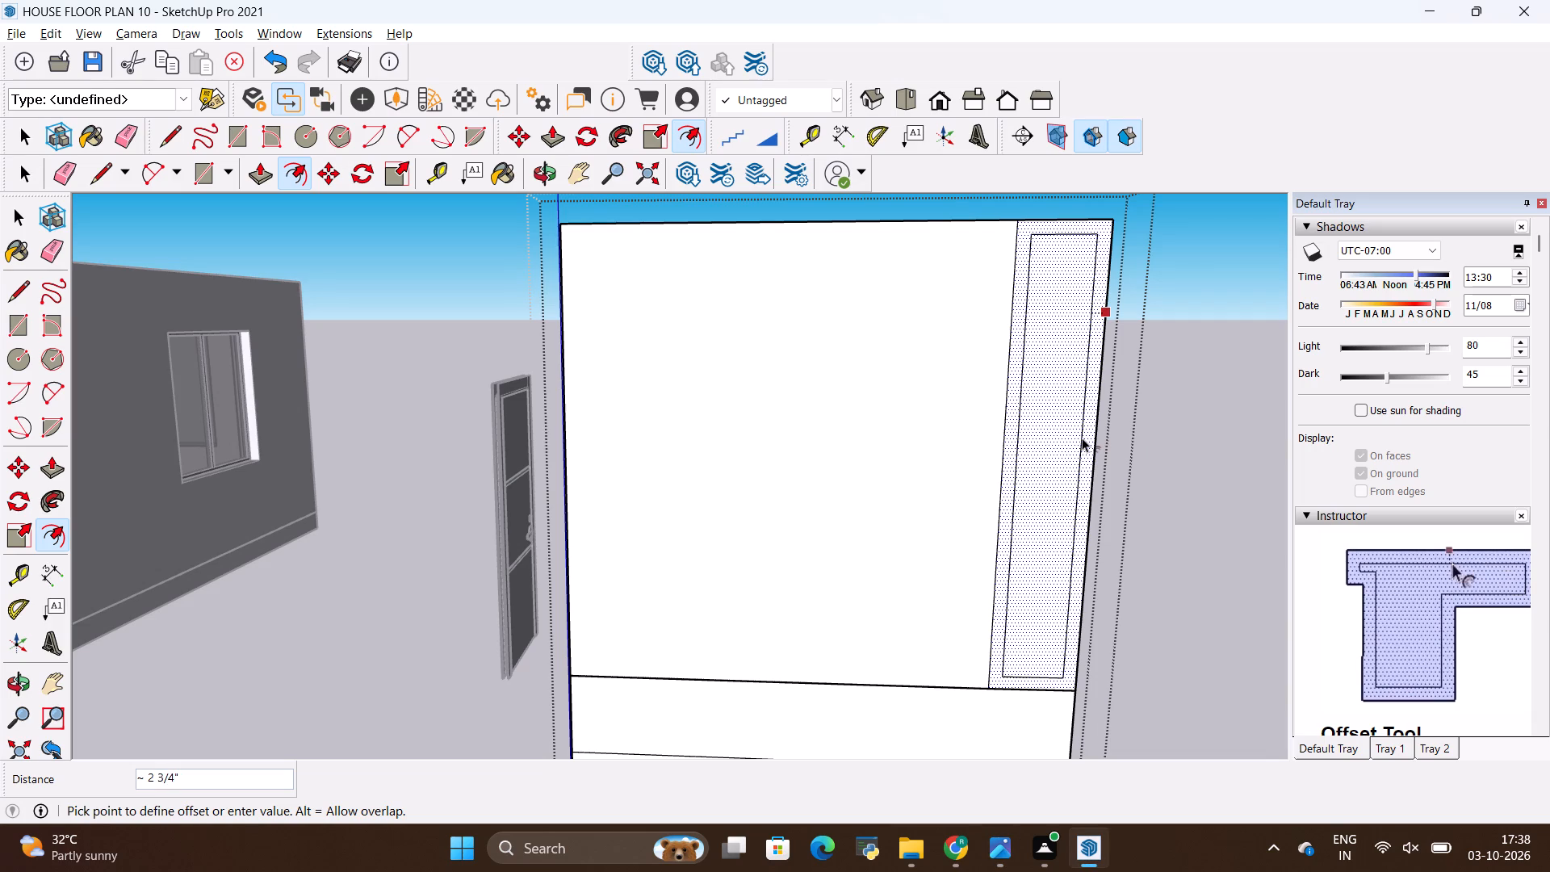
key(alt+Tab)
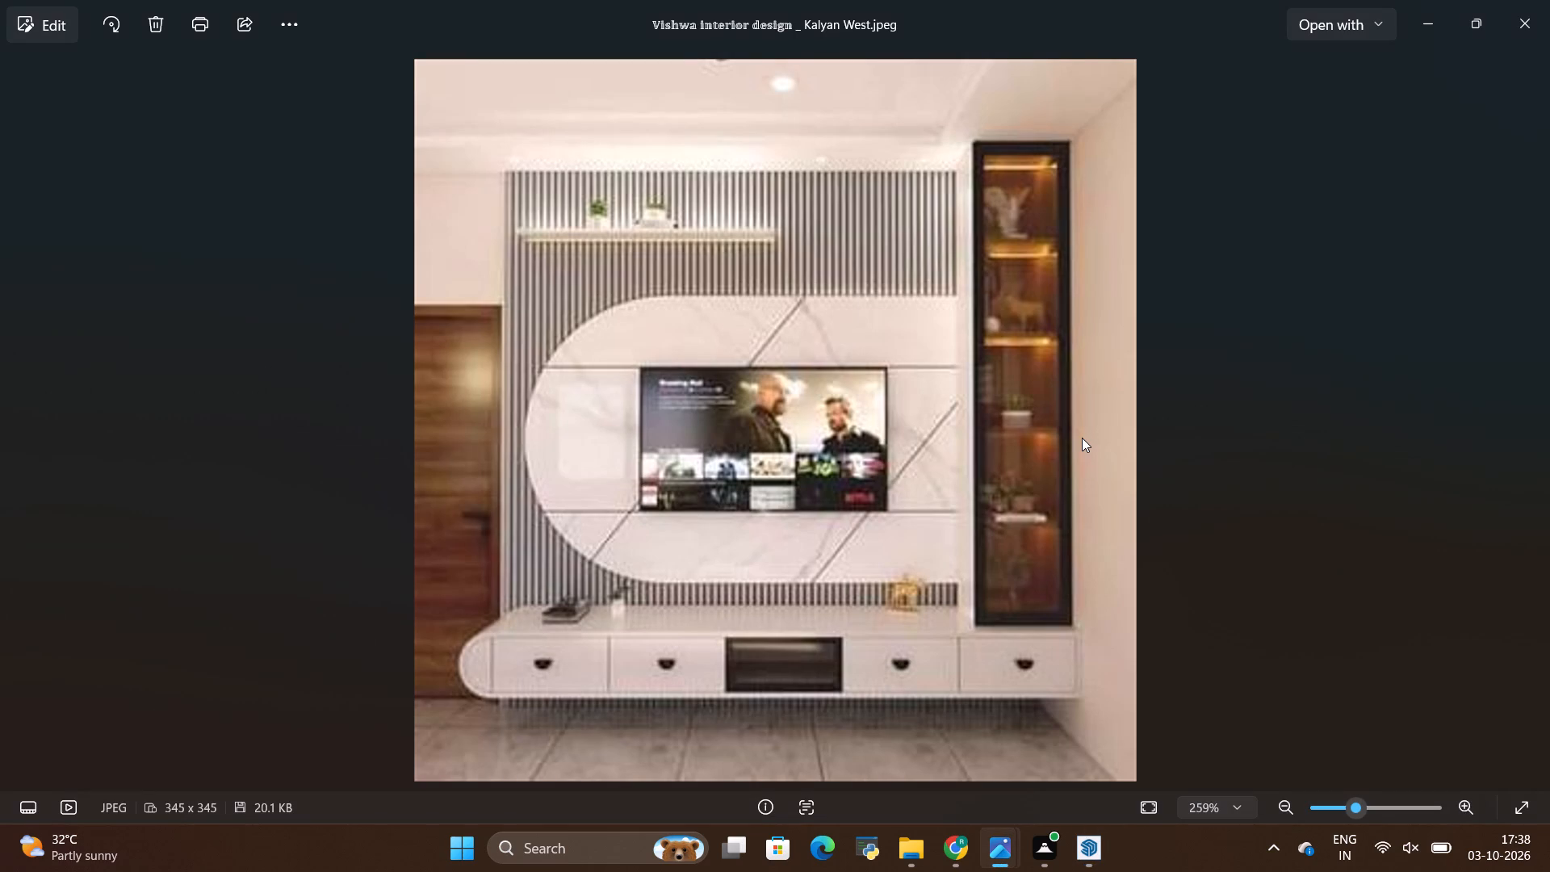
key(alt+Tab)
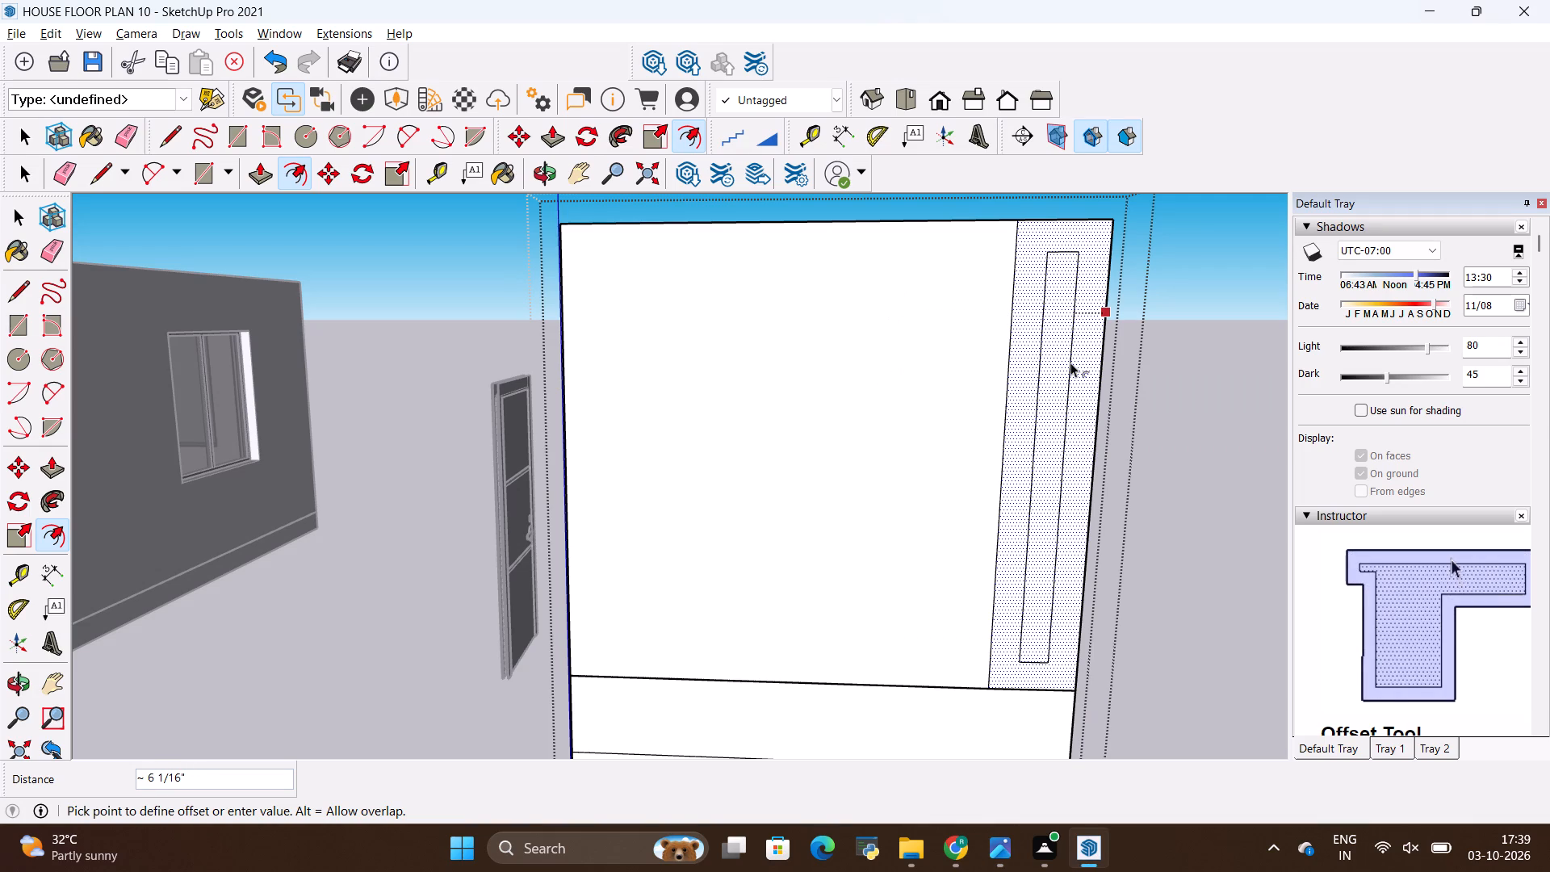
key(BackSpace)
key(2)
key(shift+quotedbl)
key(Return)
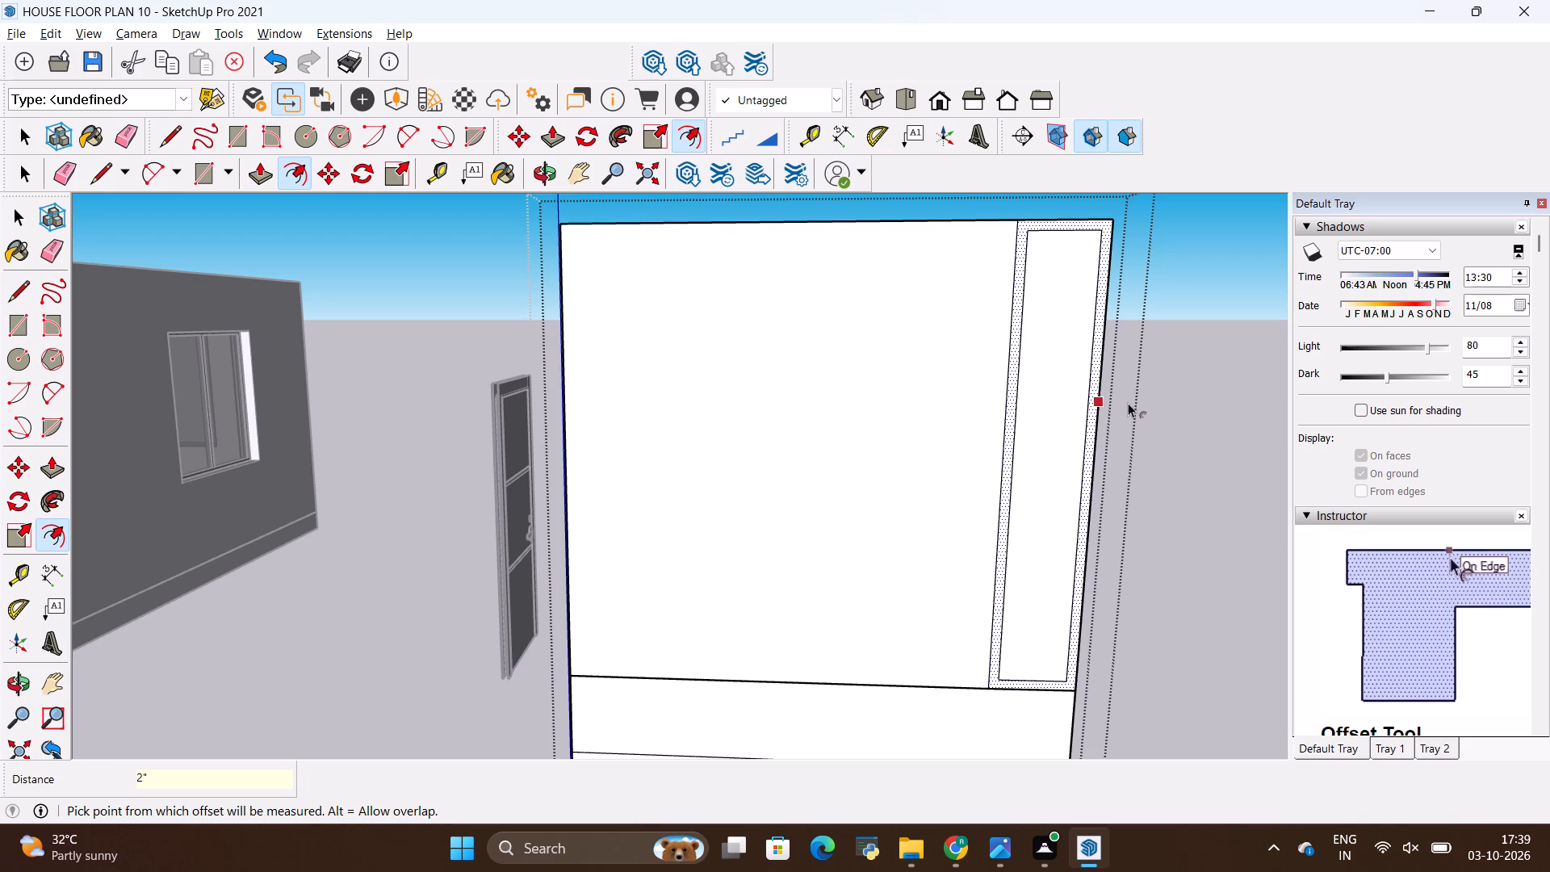
Checking the reference photo, divide the inner frame's vertical edge nearest the wide panel into 5 equal segments.
key(alt+Tab)
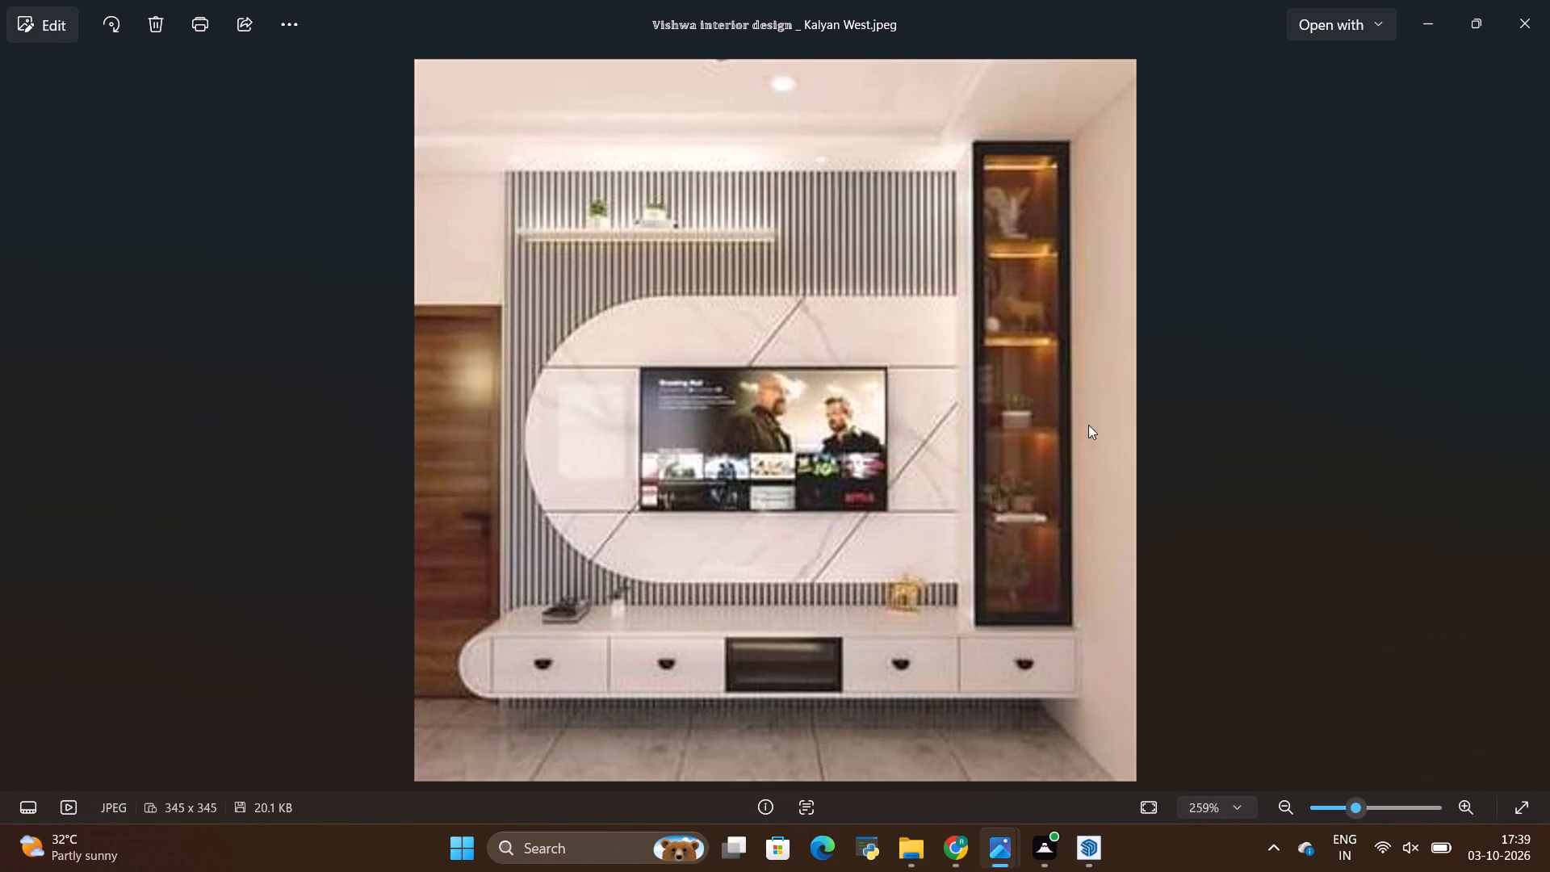
key(alt+Tab)
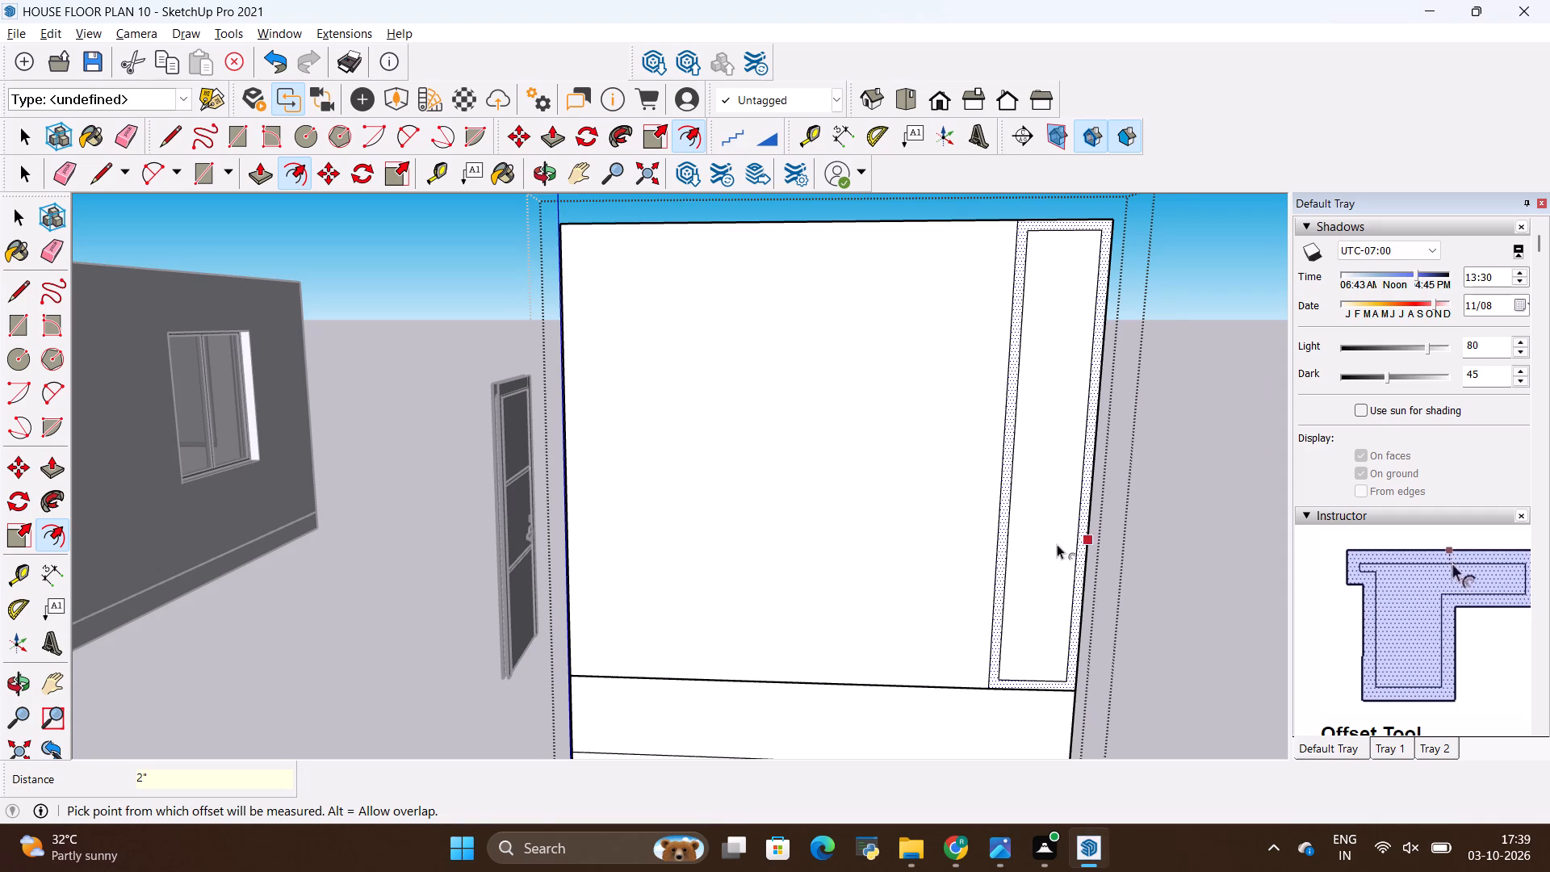
key(space)
key(space)
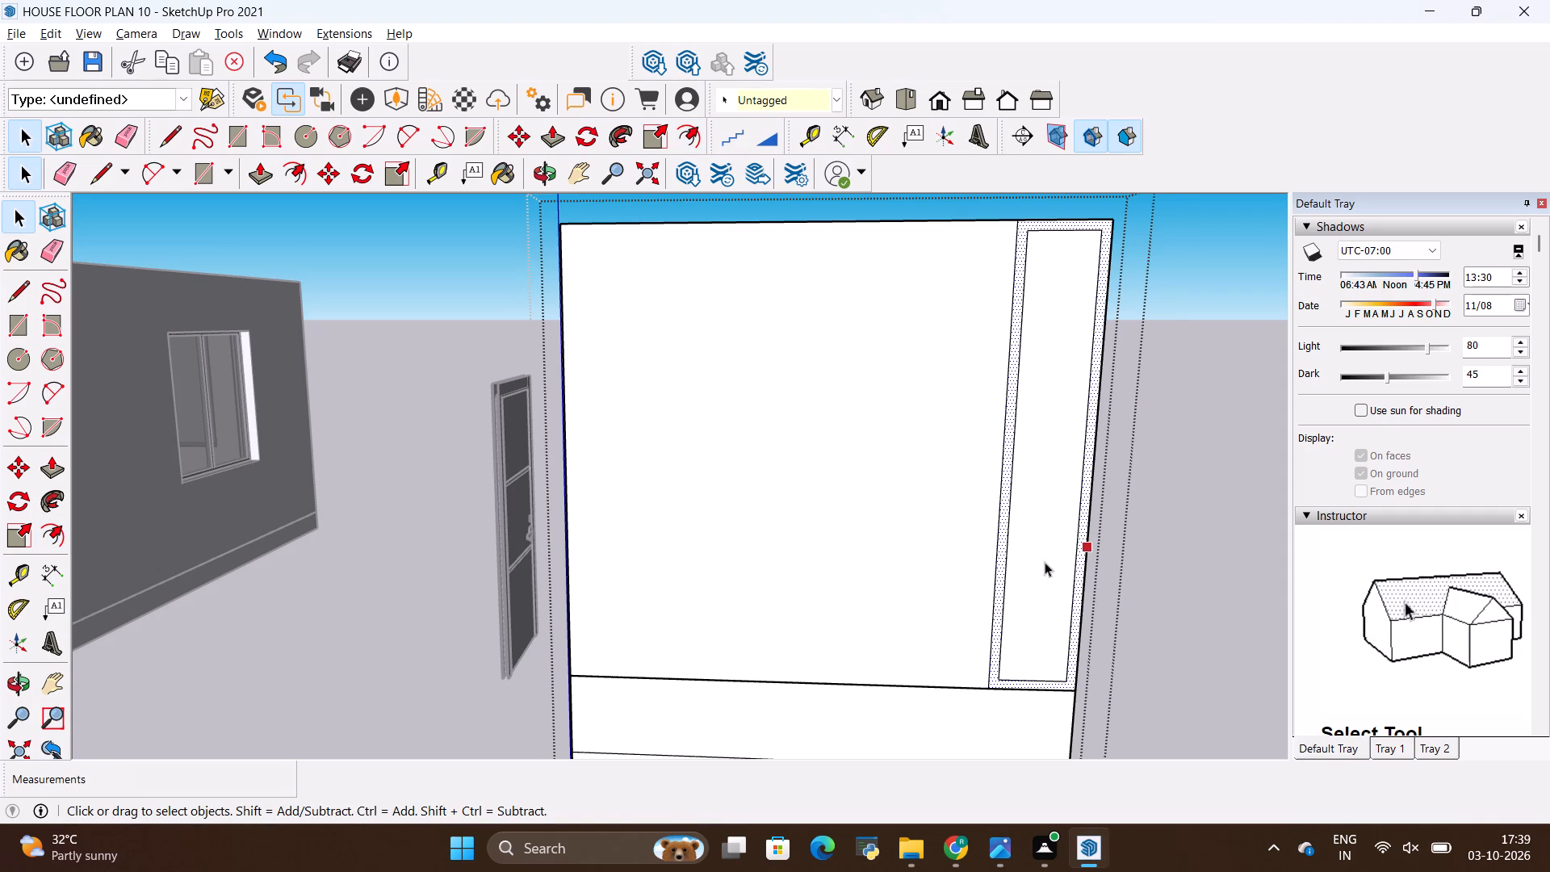
click(1004, 556)
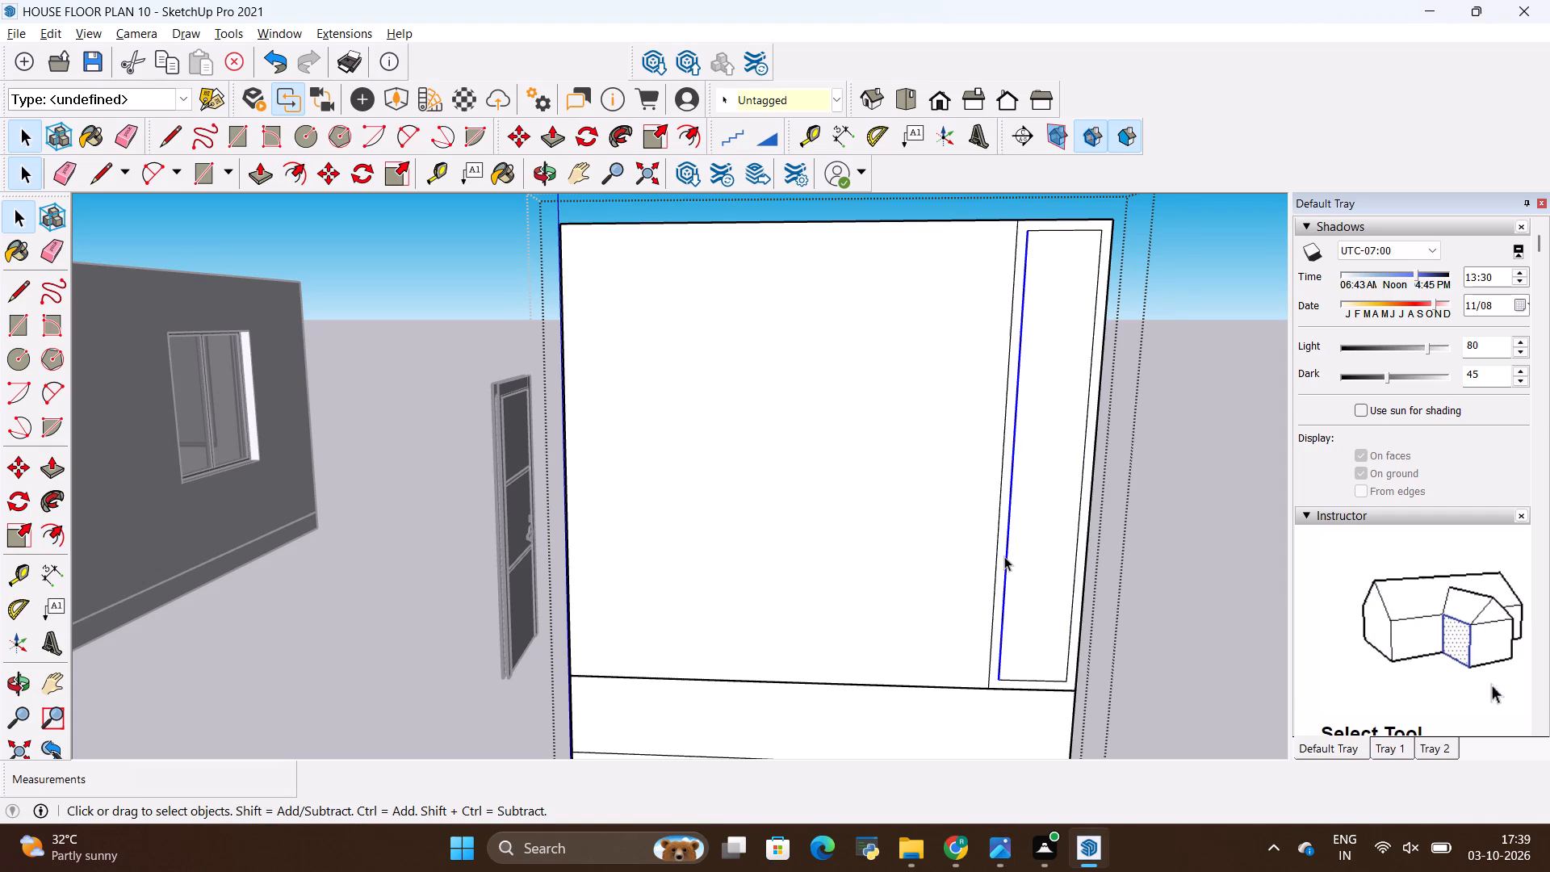
right_click(1004, 556)
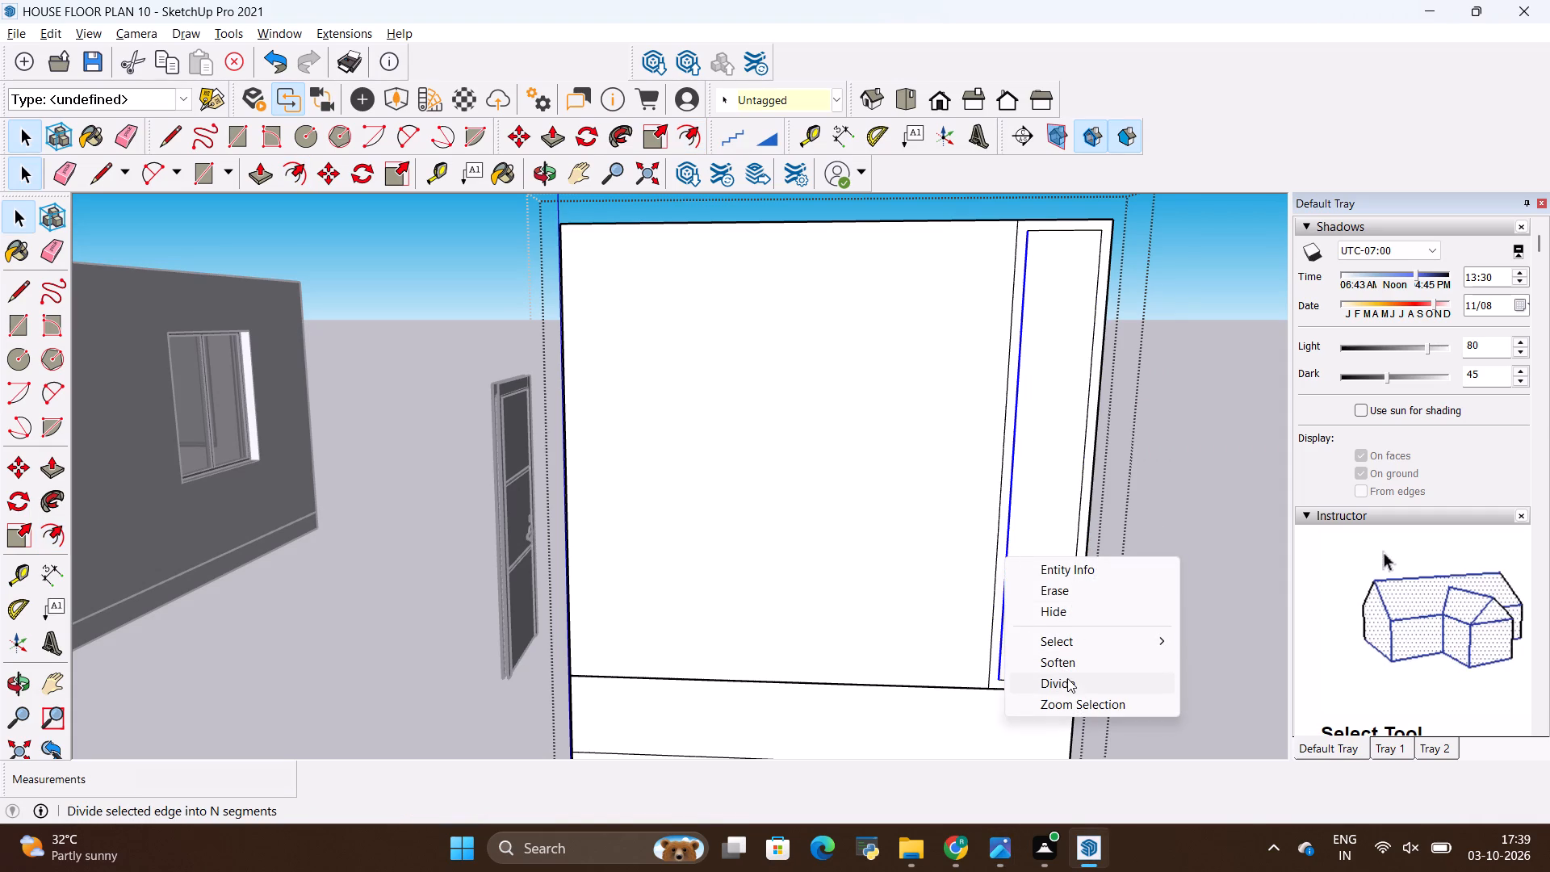
click(1066, 681)
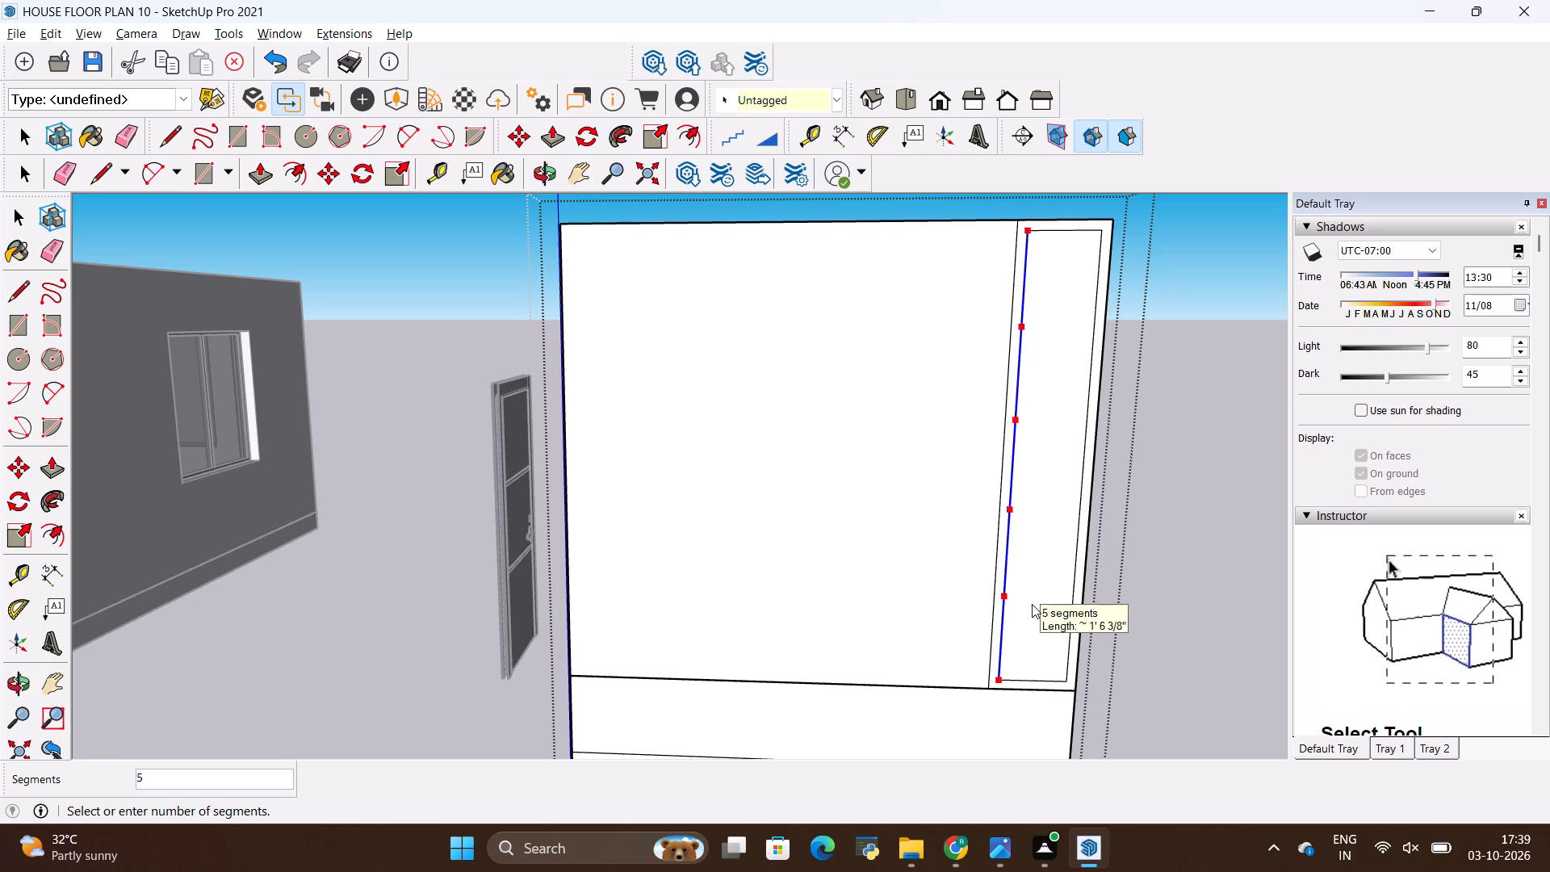
click(1032, 604)
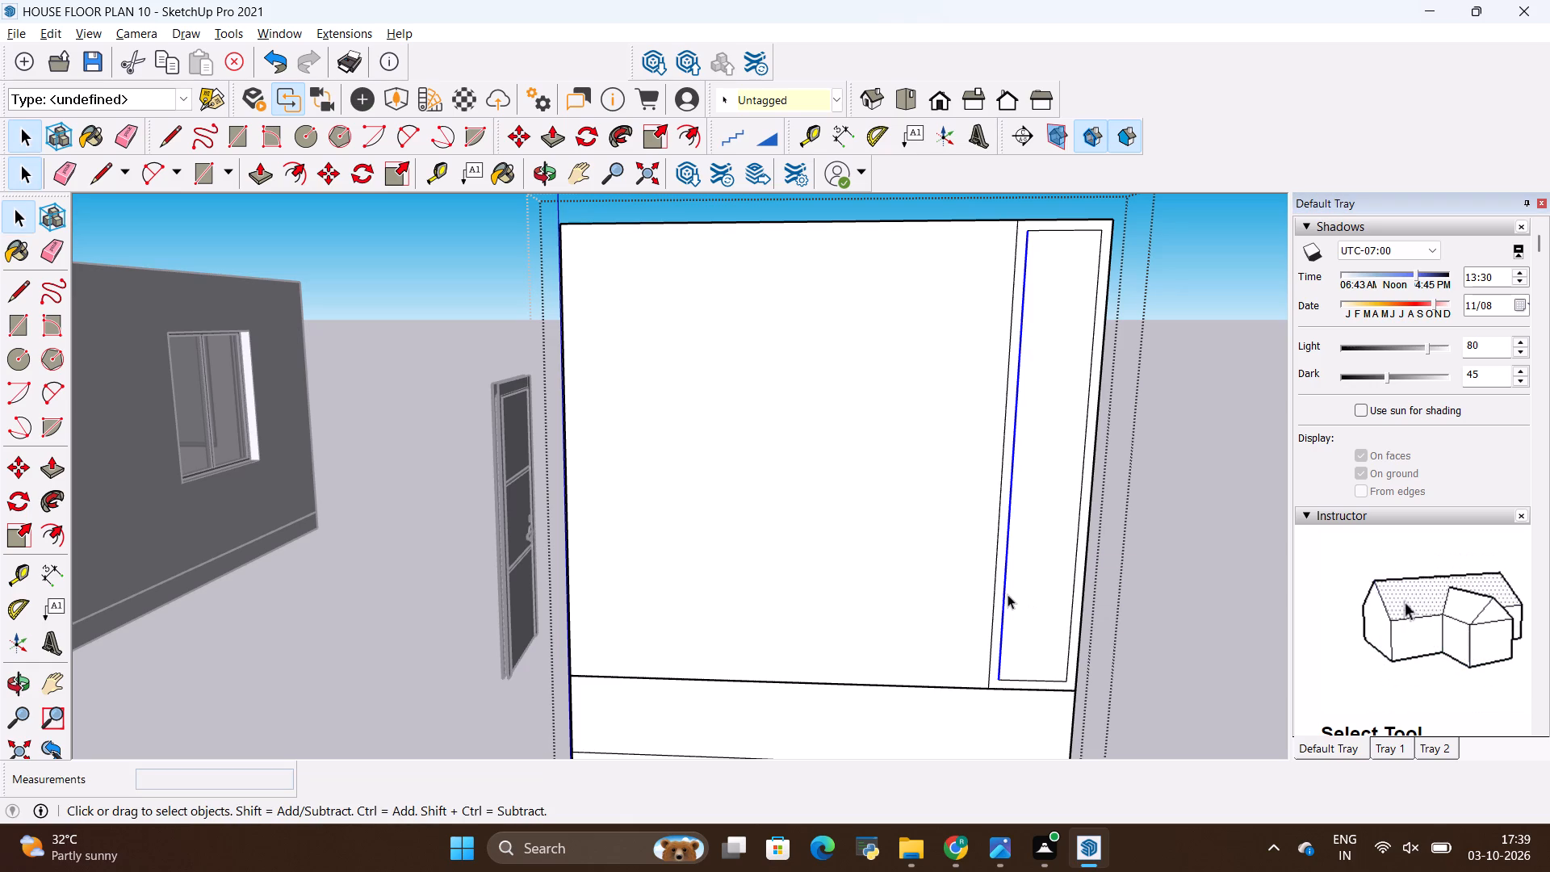
Draw four 1' 2" horizontal shelf lines across the cabinet's inner opening from the division points of the split edge.
key(l)
click(1006, 602)
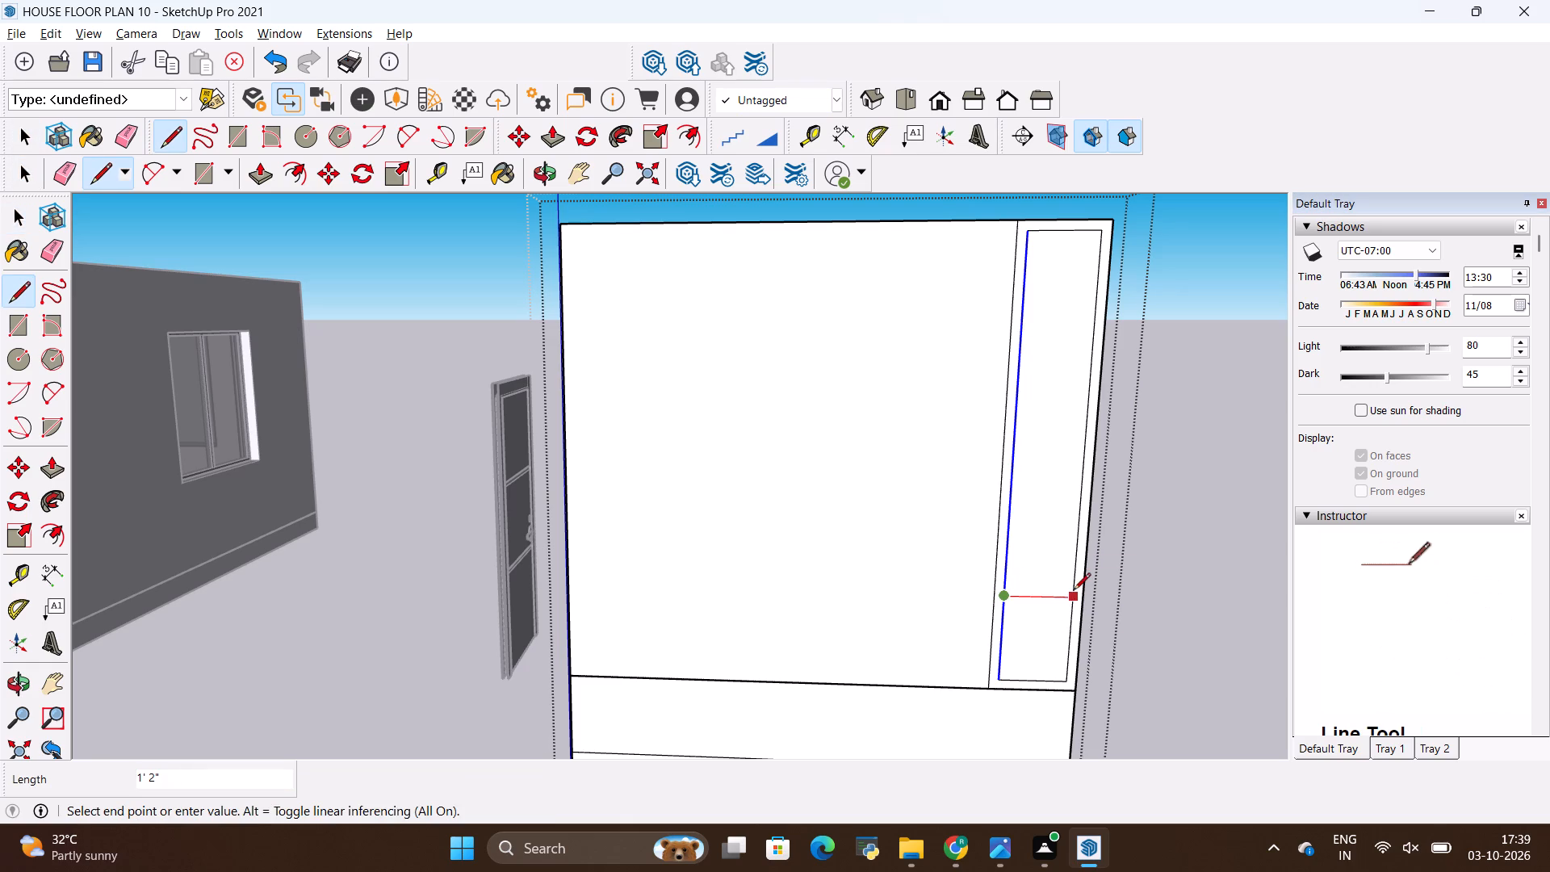
click(1074, 591)
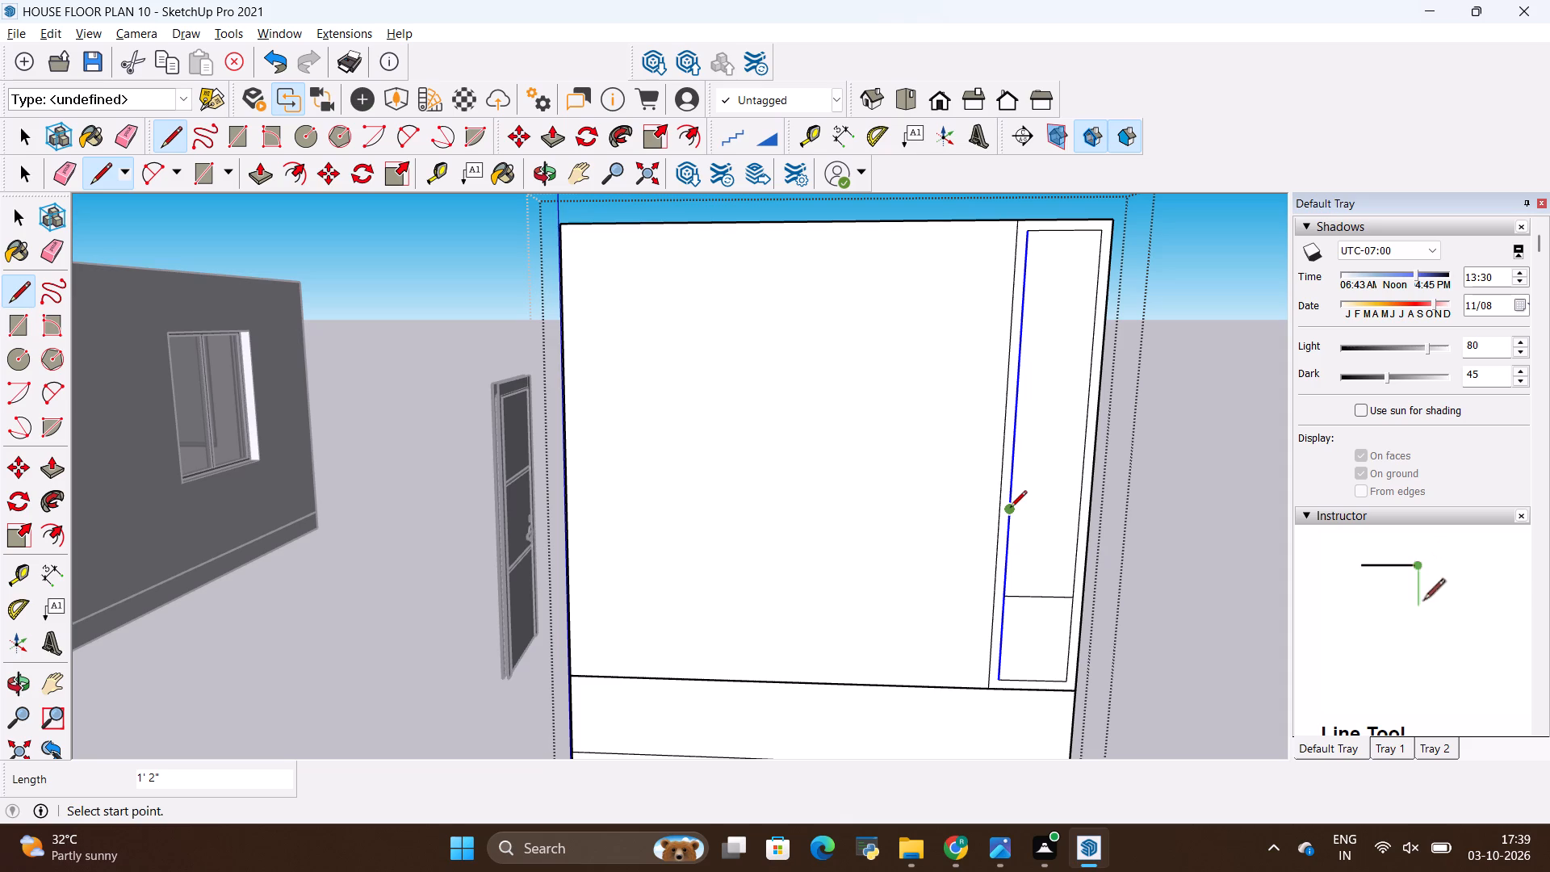
click(1010, 509)
click(1079, 502)
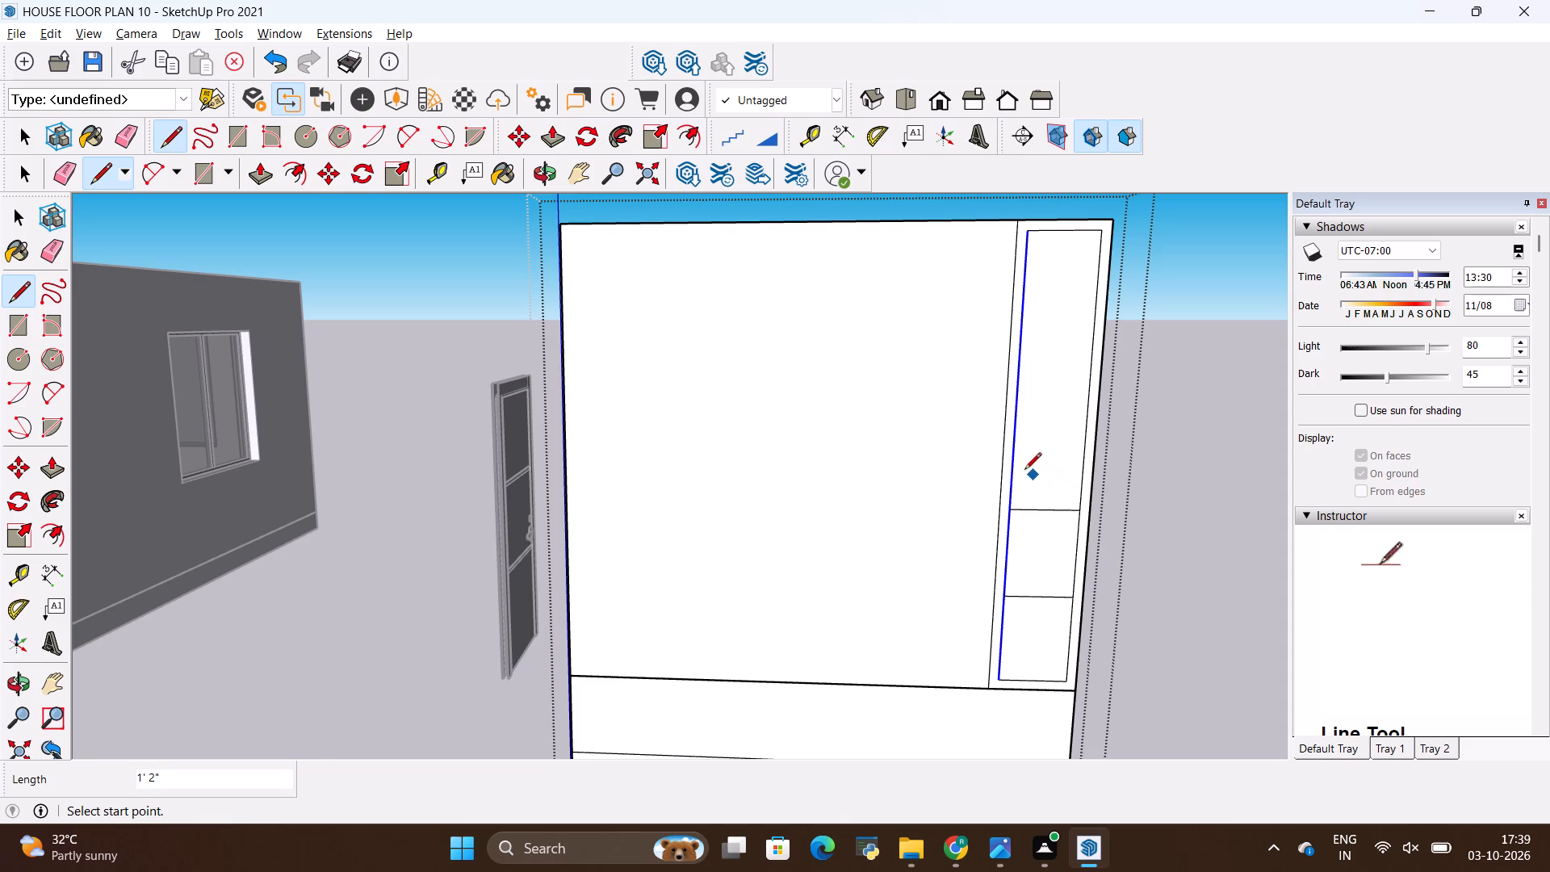
click(1012, 423)
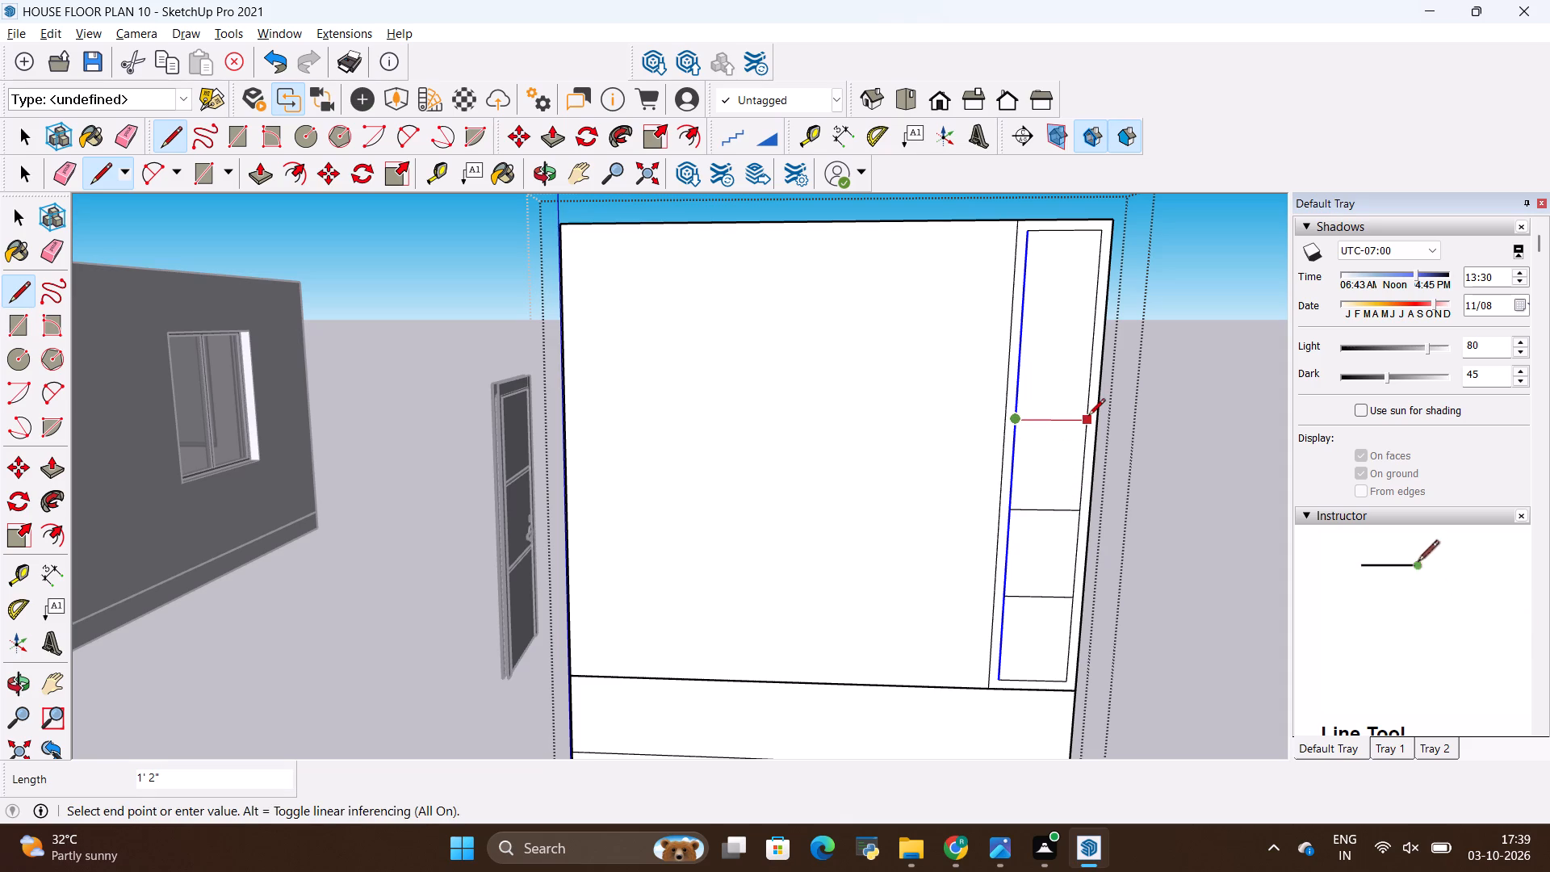
click(1088, 417)
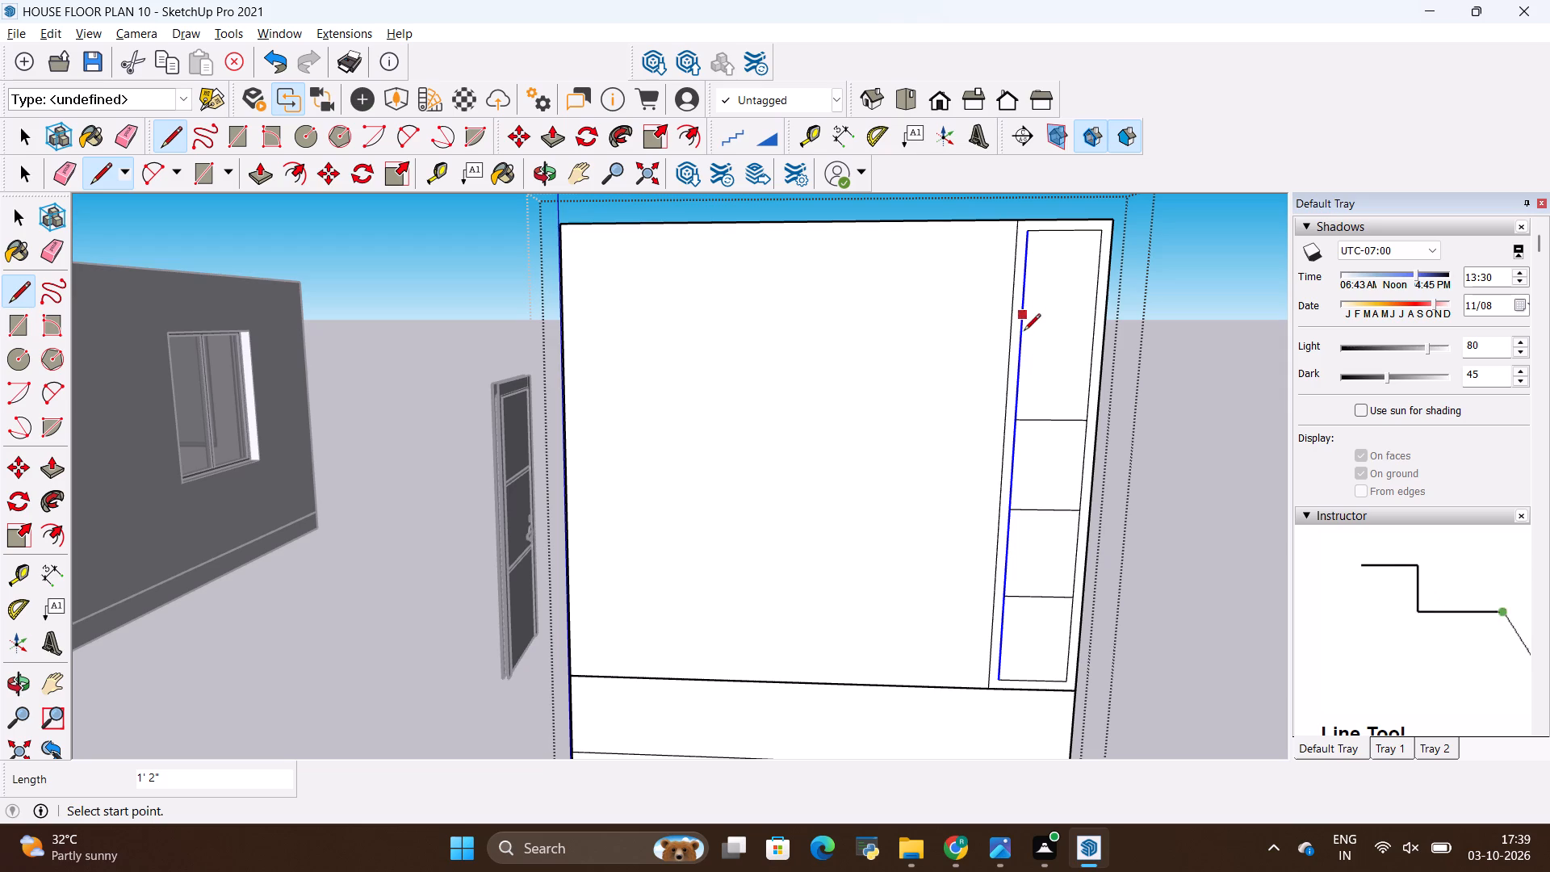
click(1024, 337)
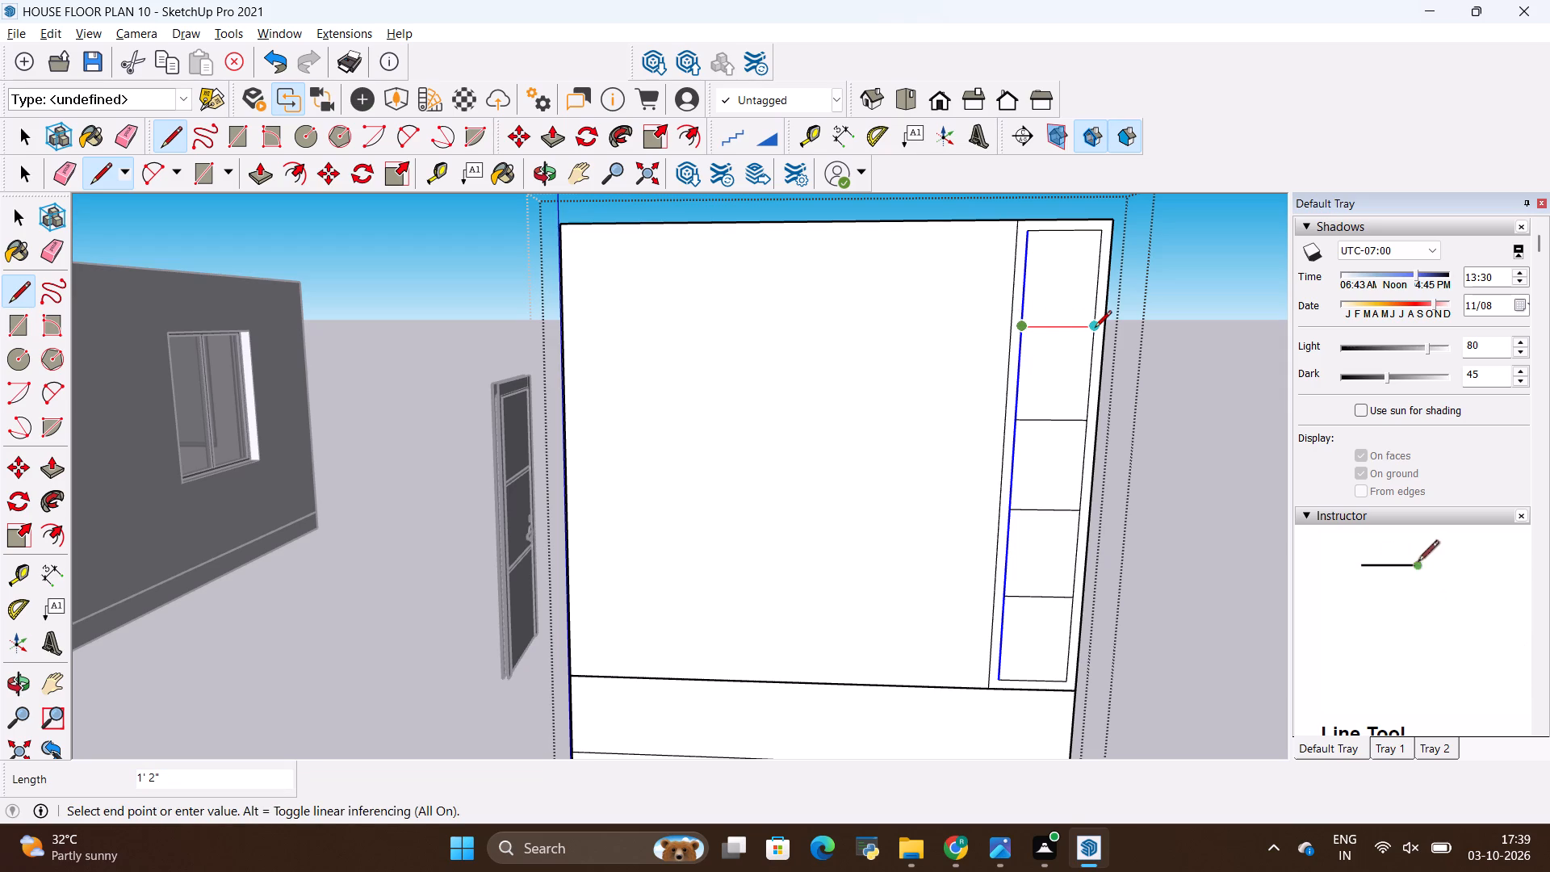
click(1094, 329)
key(Escape)
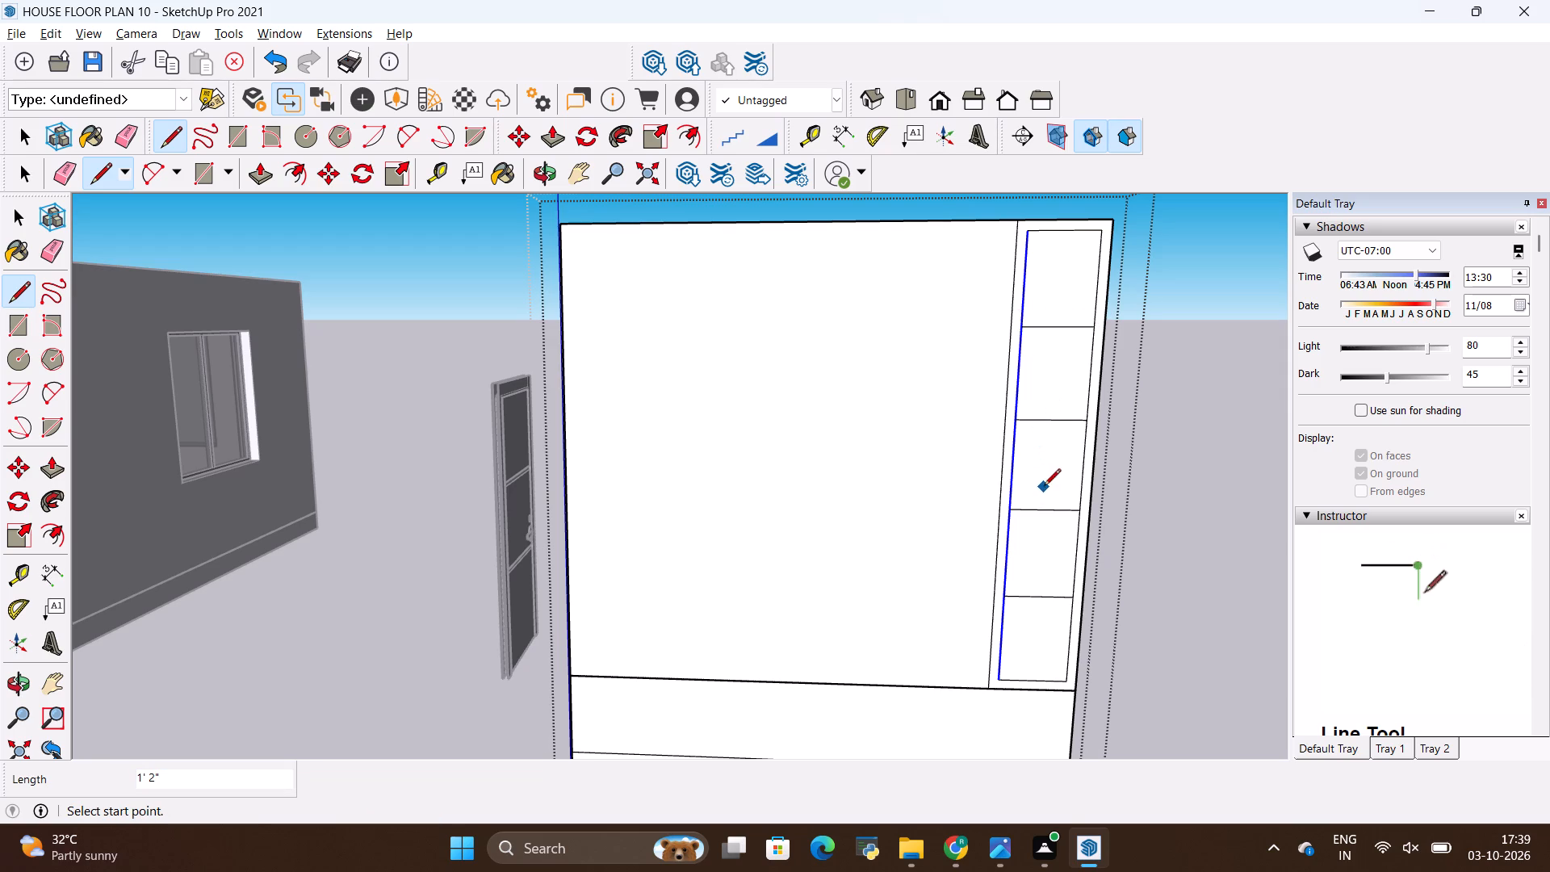
Compare the cabinet's shelf layout with the display cabinet in the reference photo.
scroll(1044, 487, down, 2)
scroll(1034, 525, up, 2)
scroll(1033, 527, down, 1)
middle_drag(1023, 605, 981, 555)
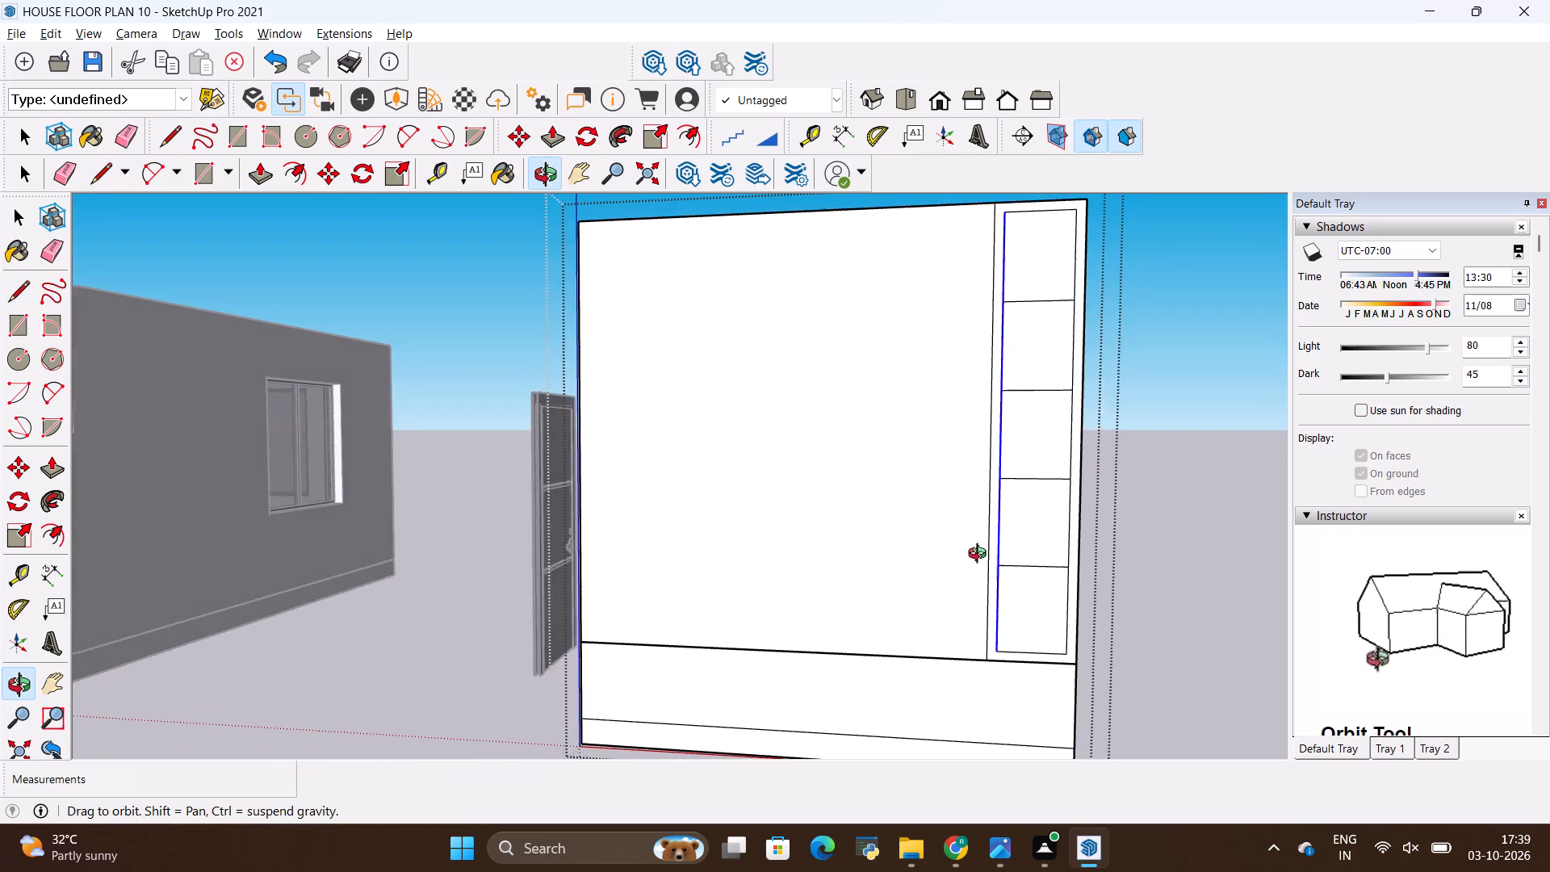
middle_drag(981, 555, 976, 559)
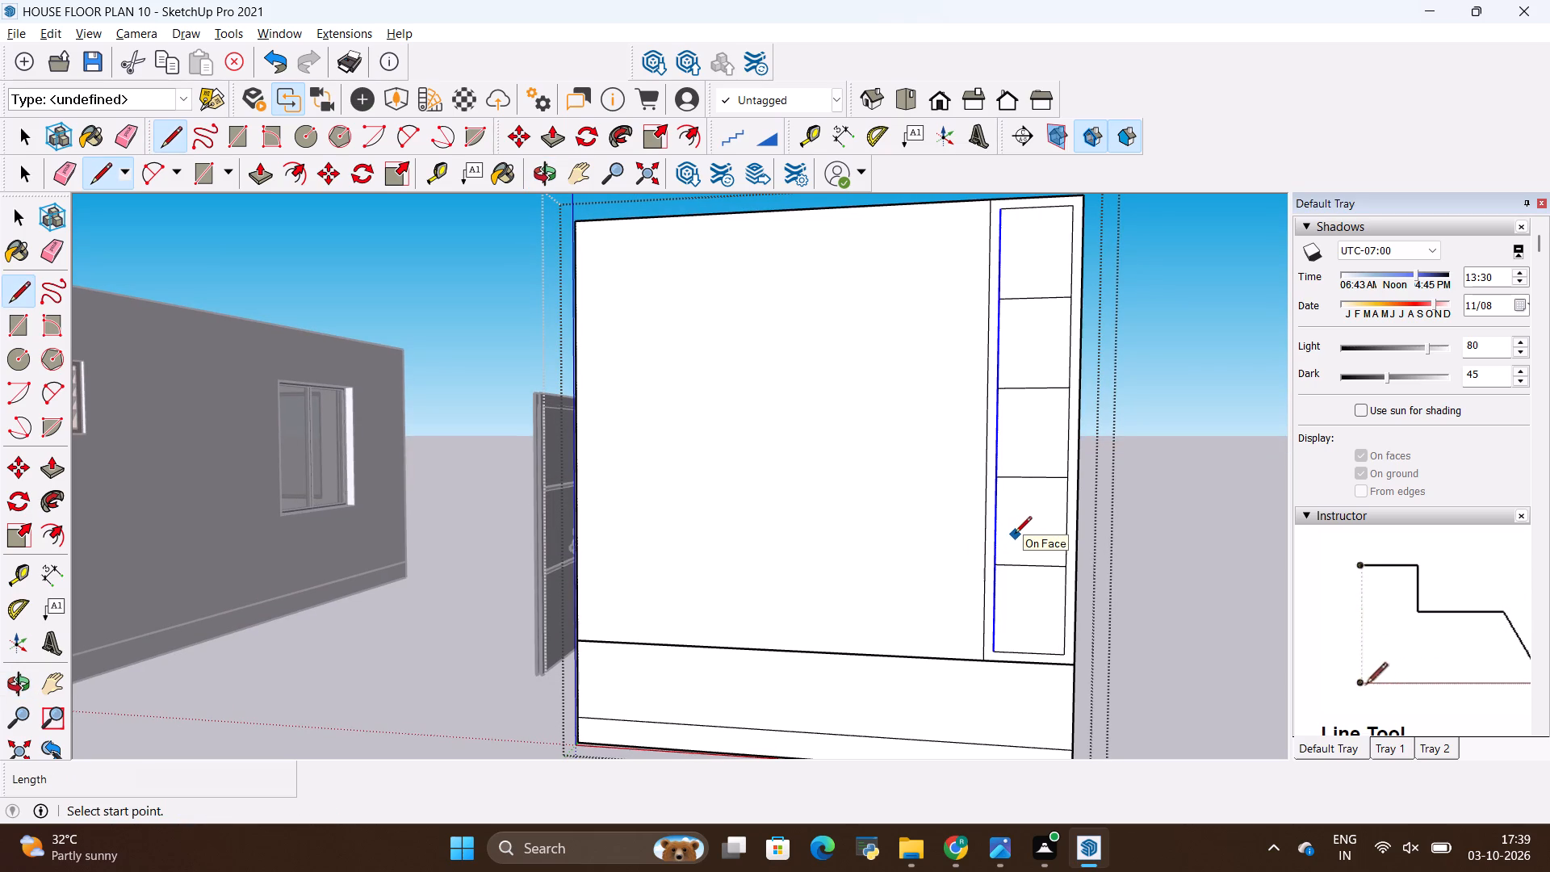
key(alt+Tab)
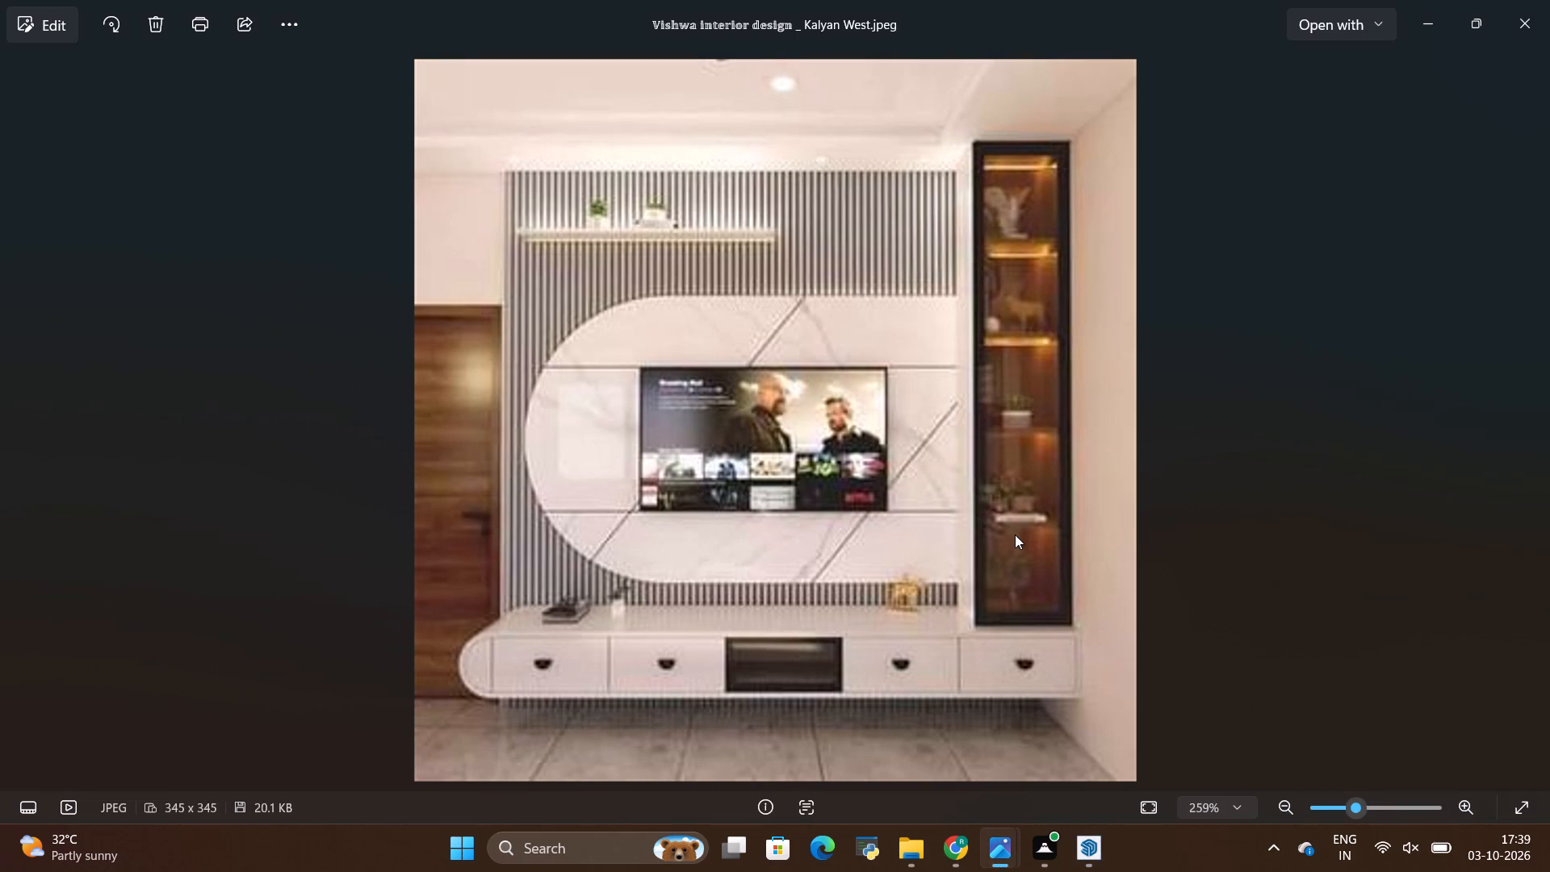
key(alt+Tab)
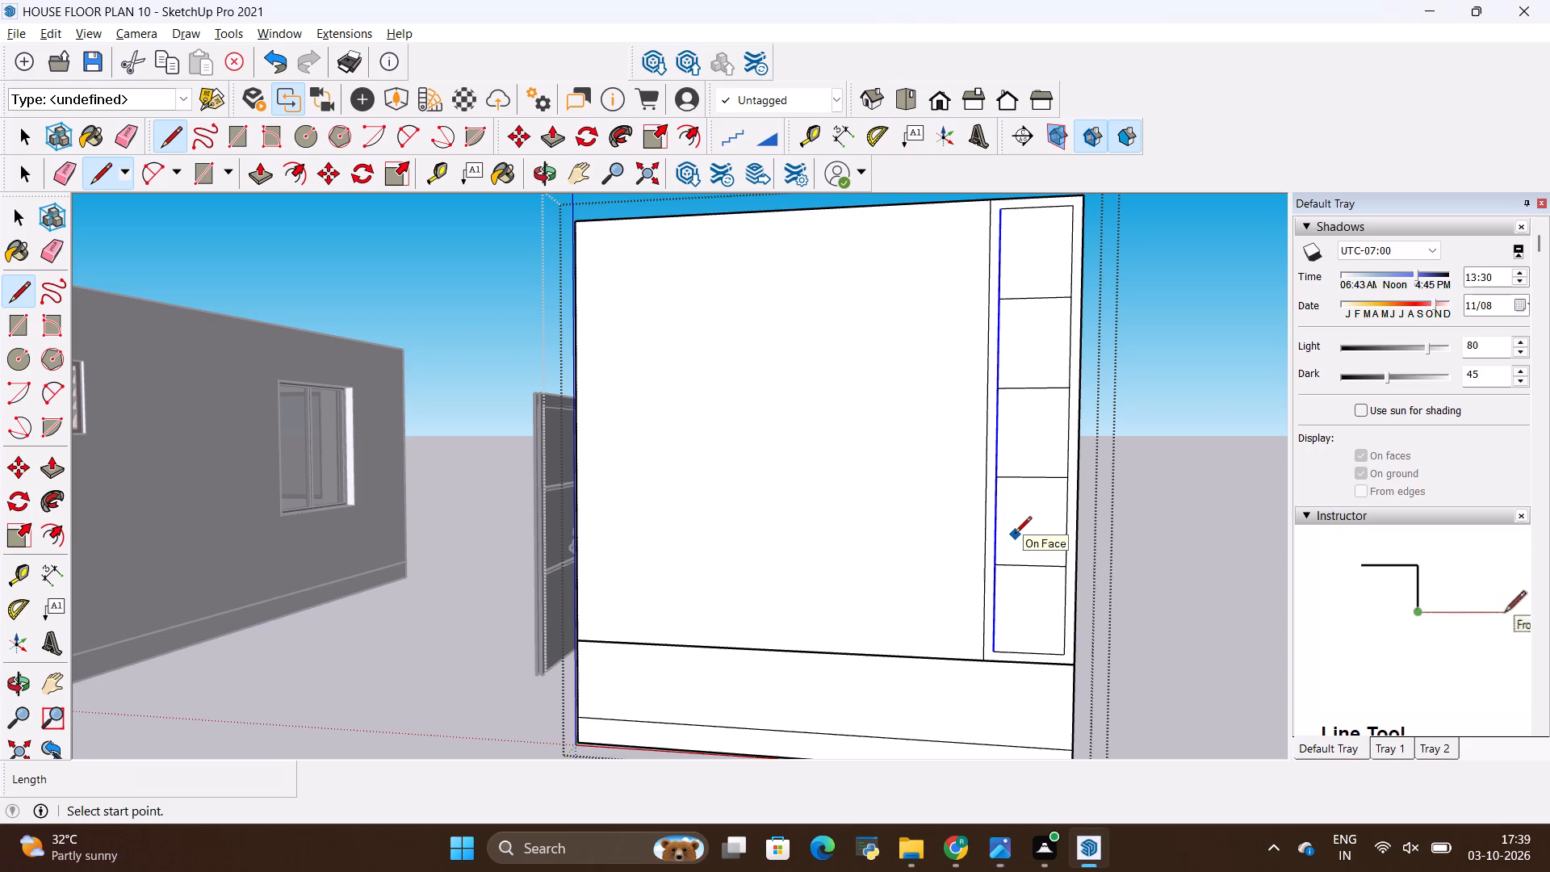
scroll(1029, 274, up, 3)
scroll(1033, 337, down, 3)
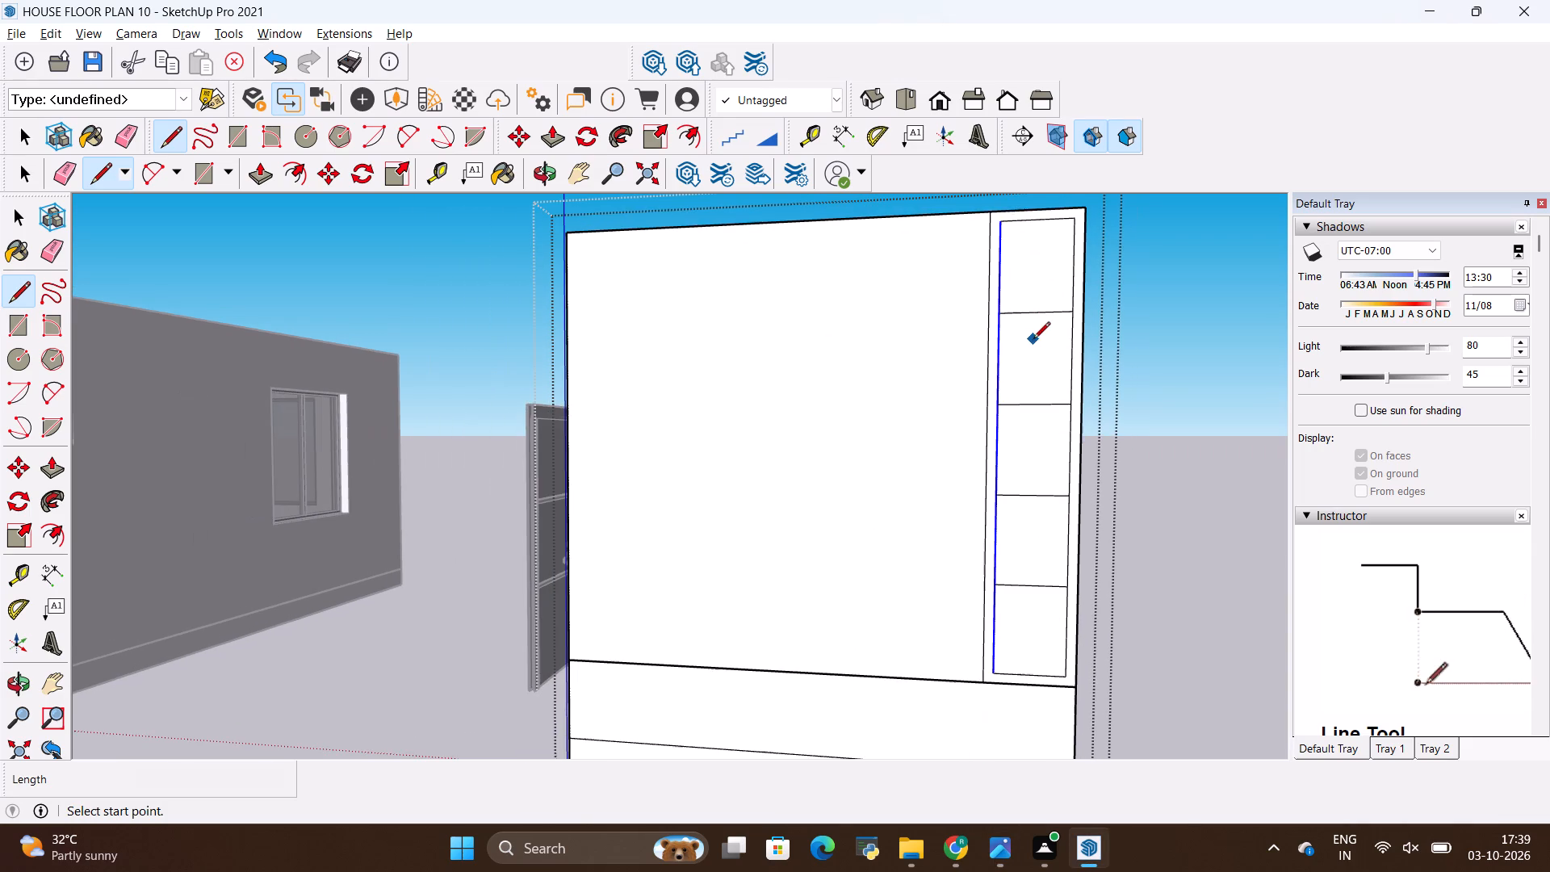
Copy the four horizontal shelf lines 1" upward to give the shelves their thickness.
key(space)
click(1038, 315)
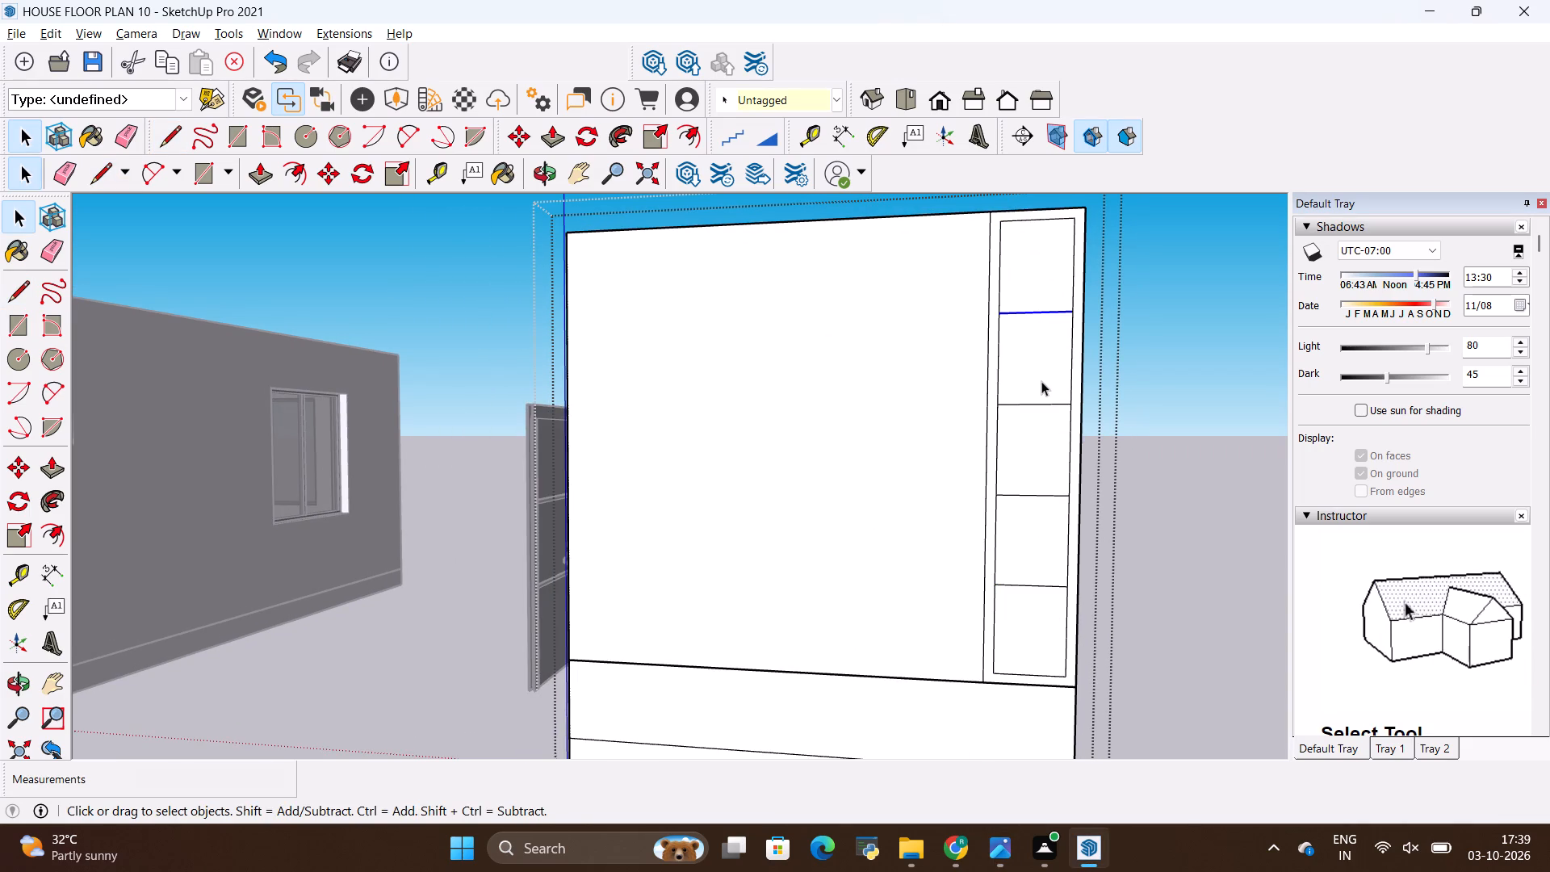
ctrl+click(1034, 403)
ctrl+click(1039, 493)
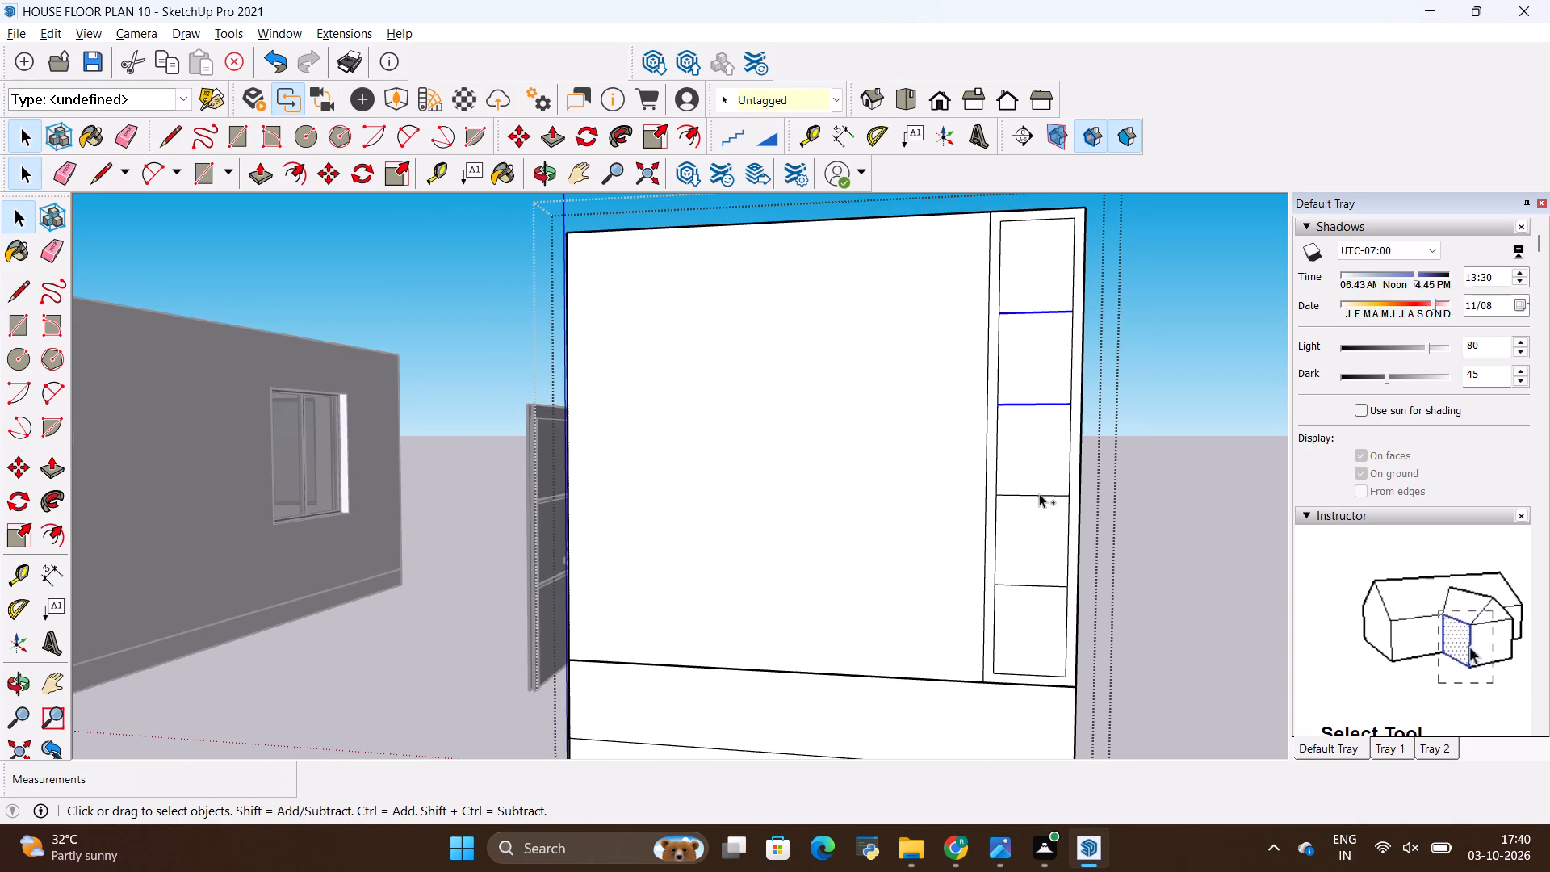
ctrl+click(1032, 583)
scroll(1028, 589, up, 6)
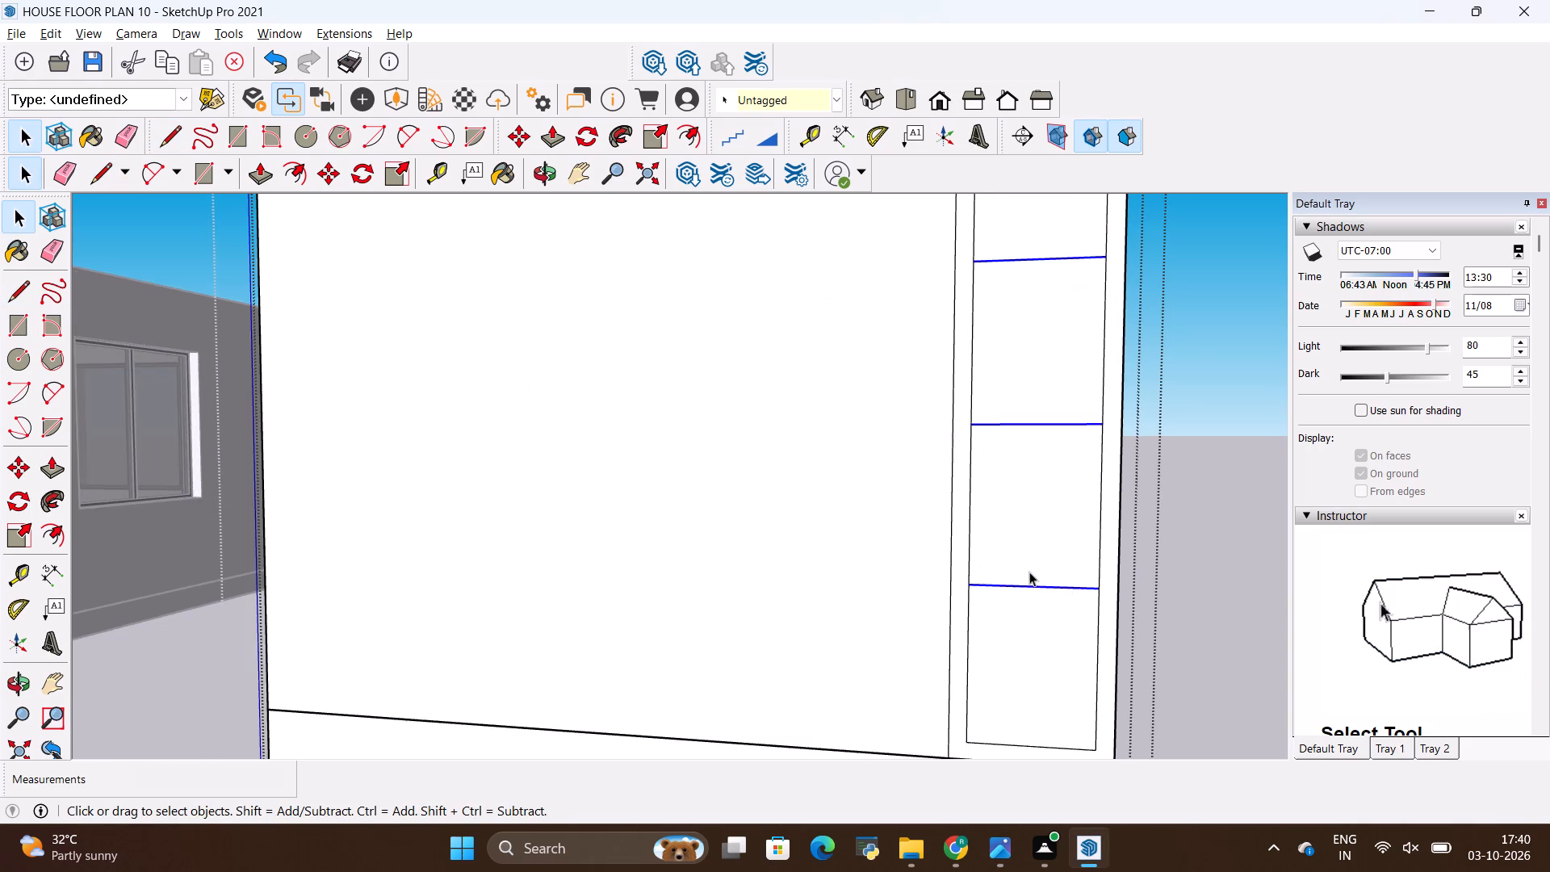
scroll(1031, 568, down, 7)
key(m)
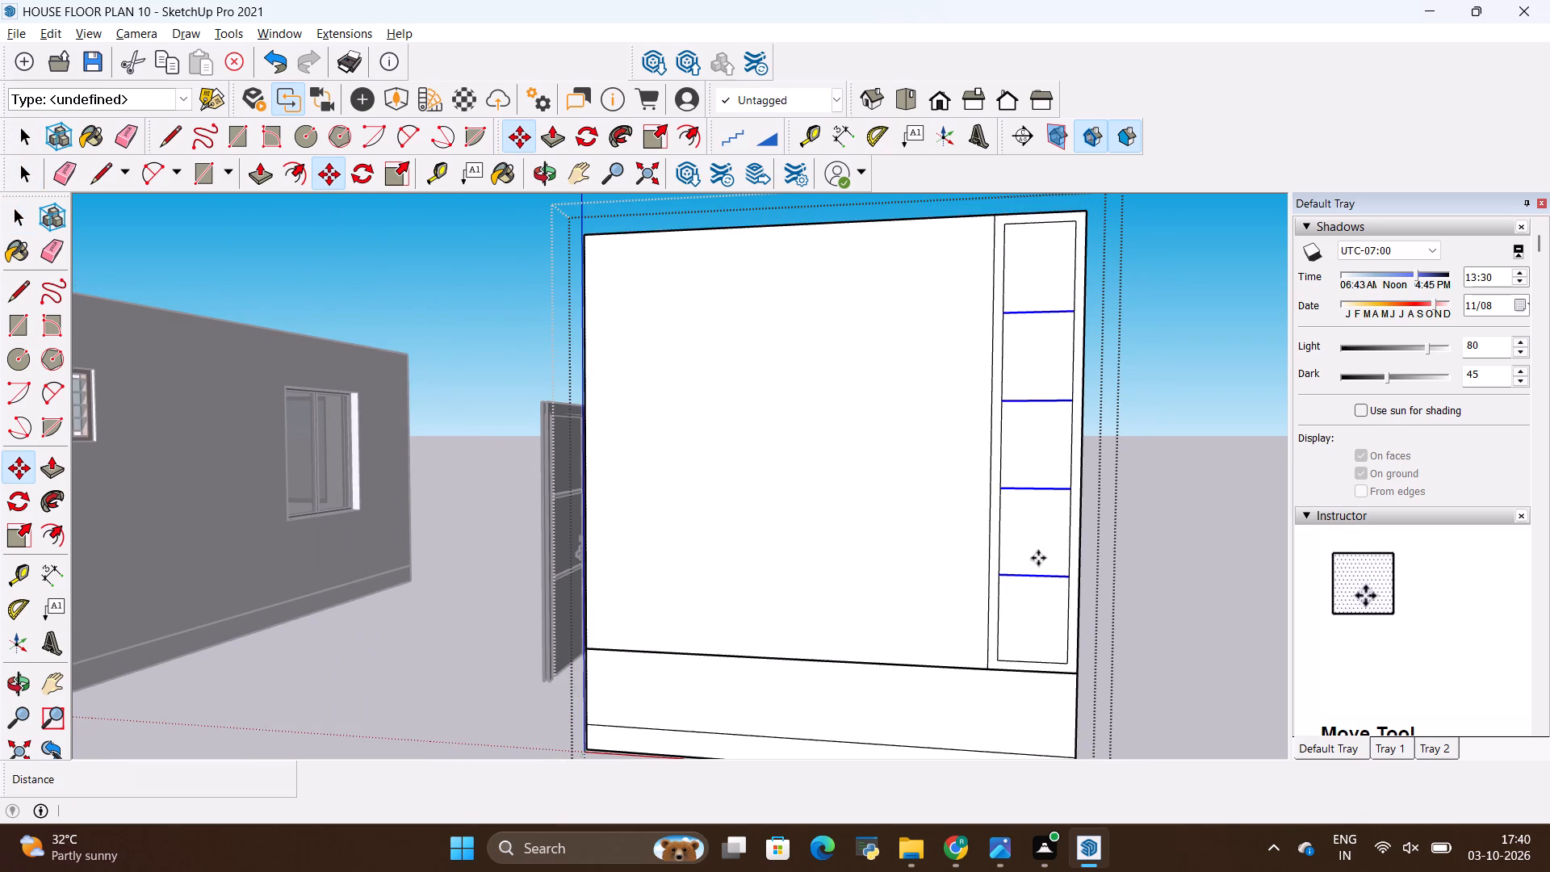
click(1033, 581)
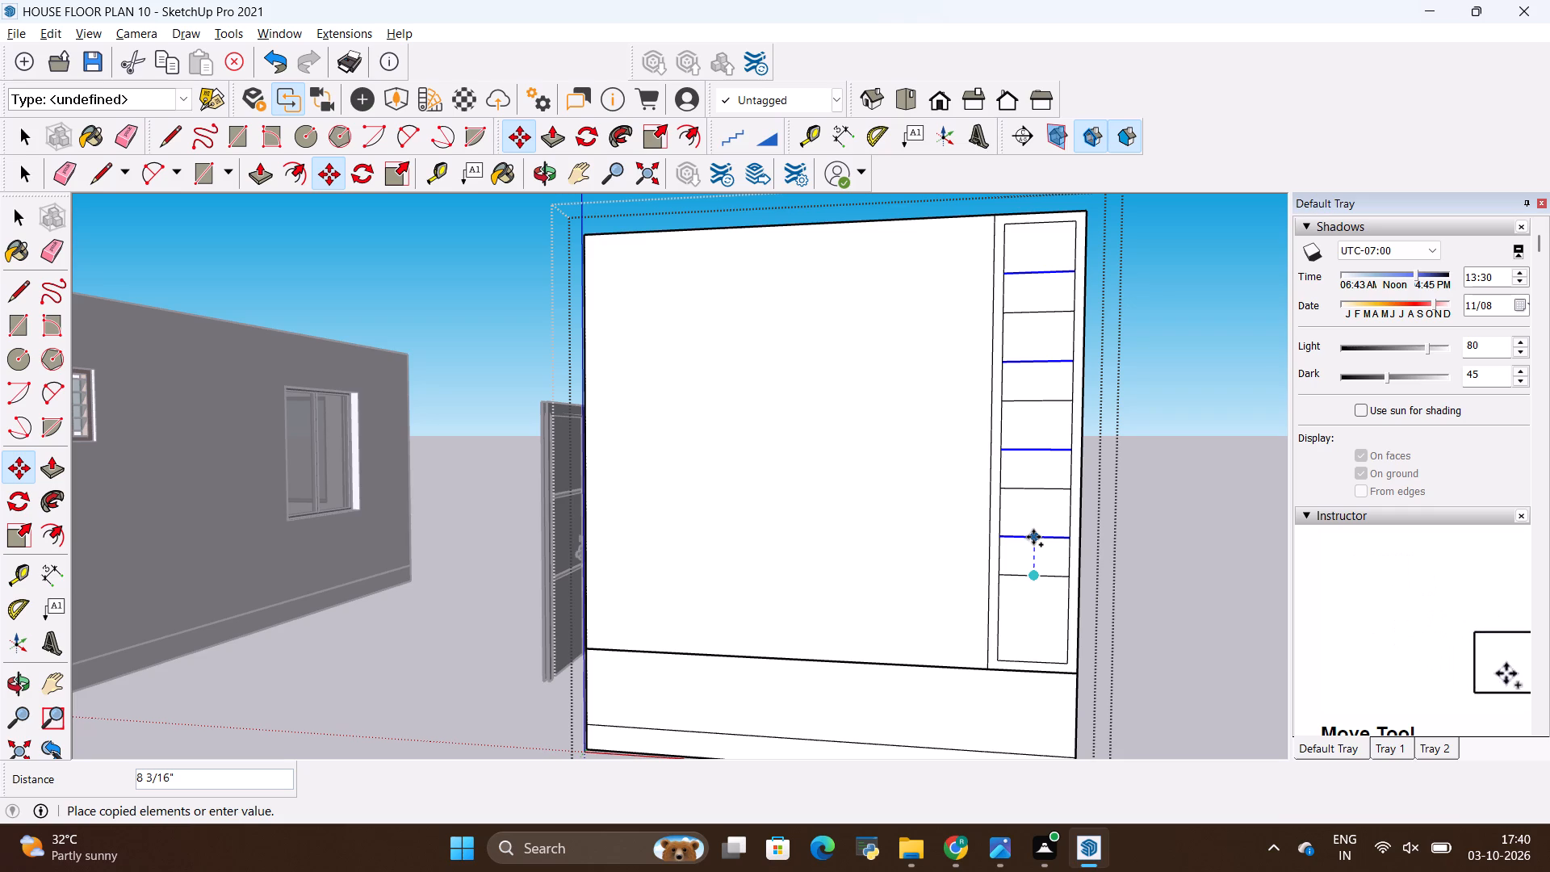
key(1)
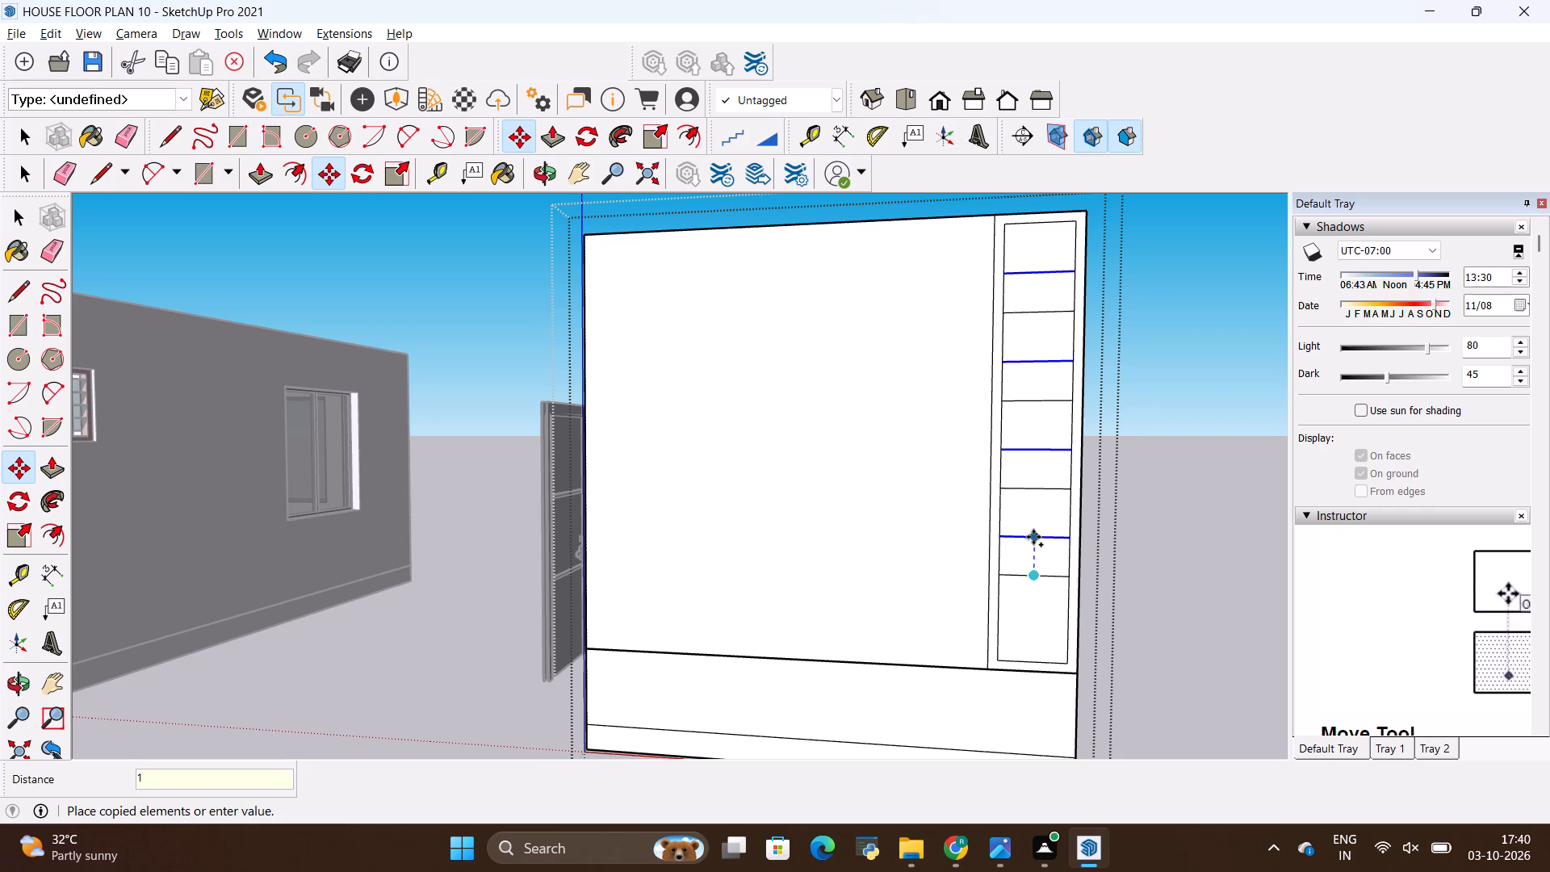
key(BackSpace)
key(BackSpace)
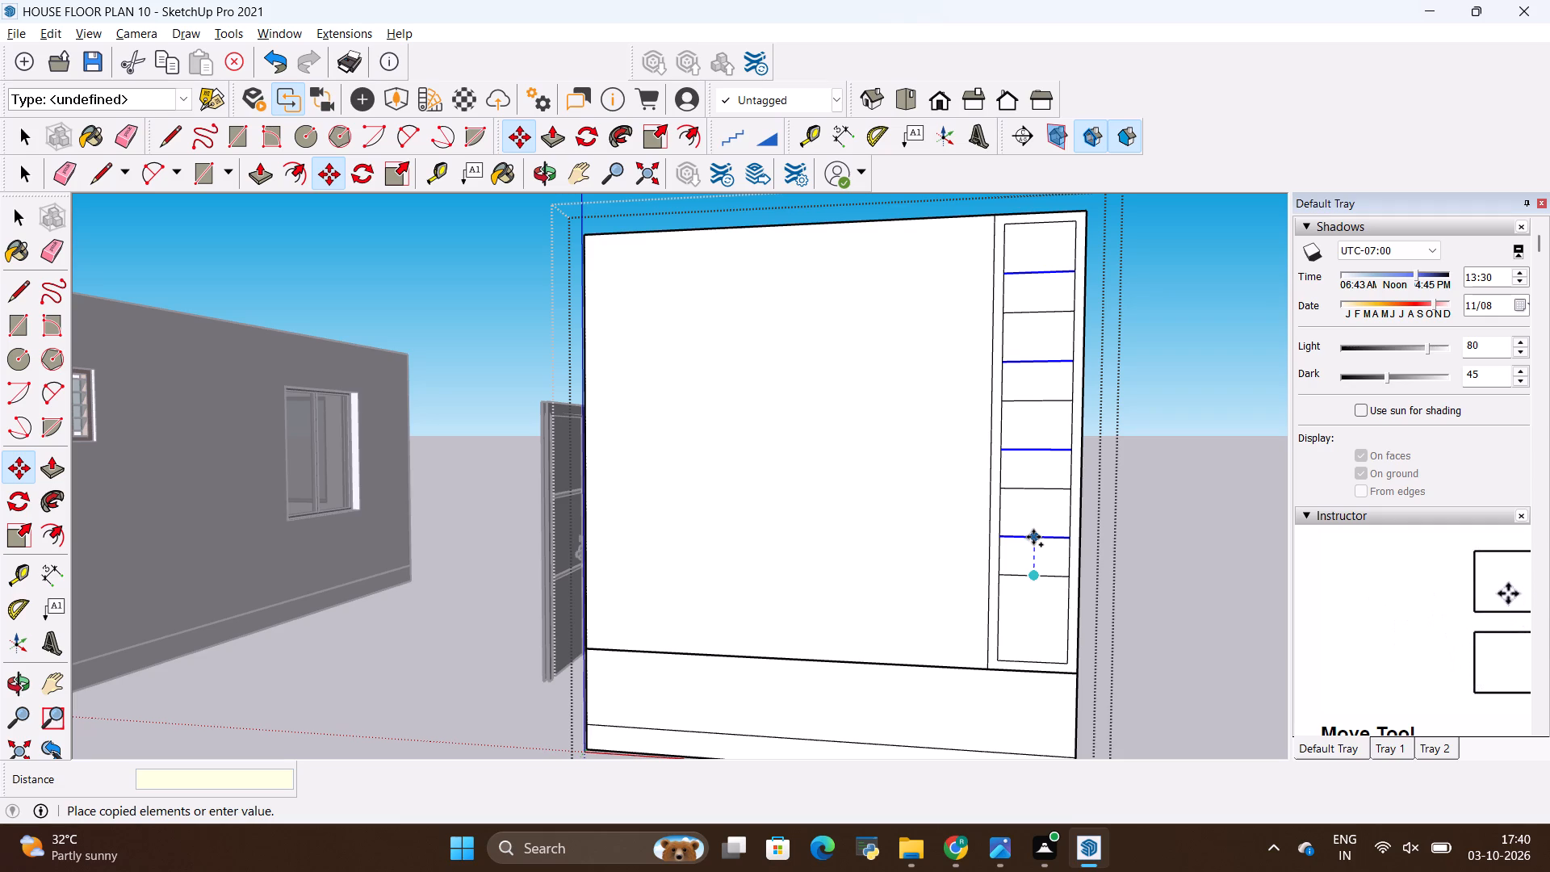
key(1)
key(shift+quotedbl)
key(Return)
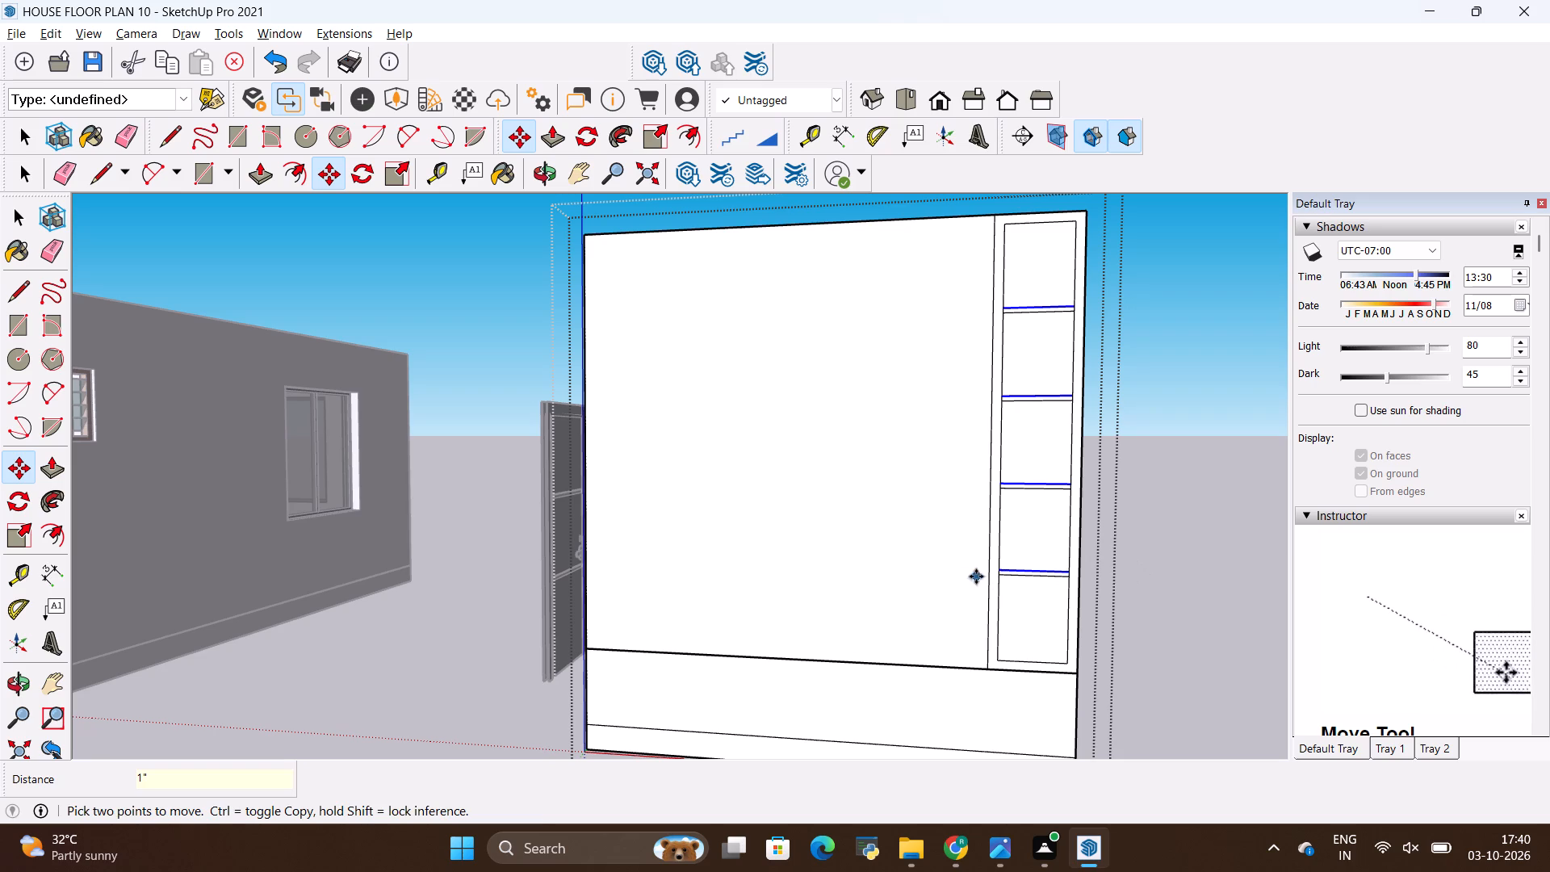
key(space)
Study the vertical slat pattern behind the TV in the reference photo against the wide panel in the model.
click(947, 570)
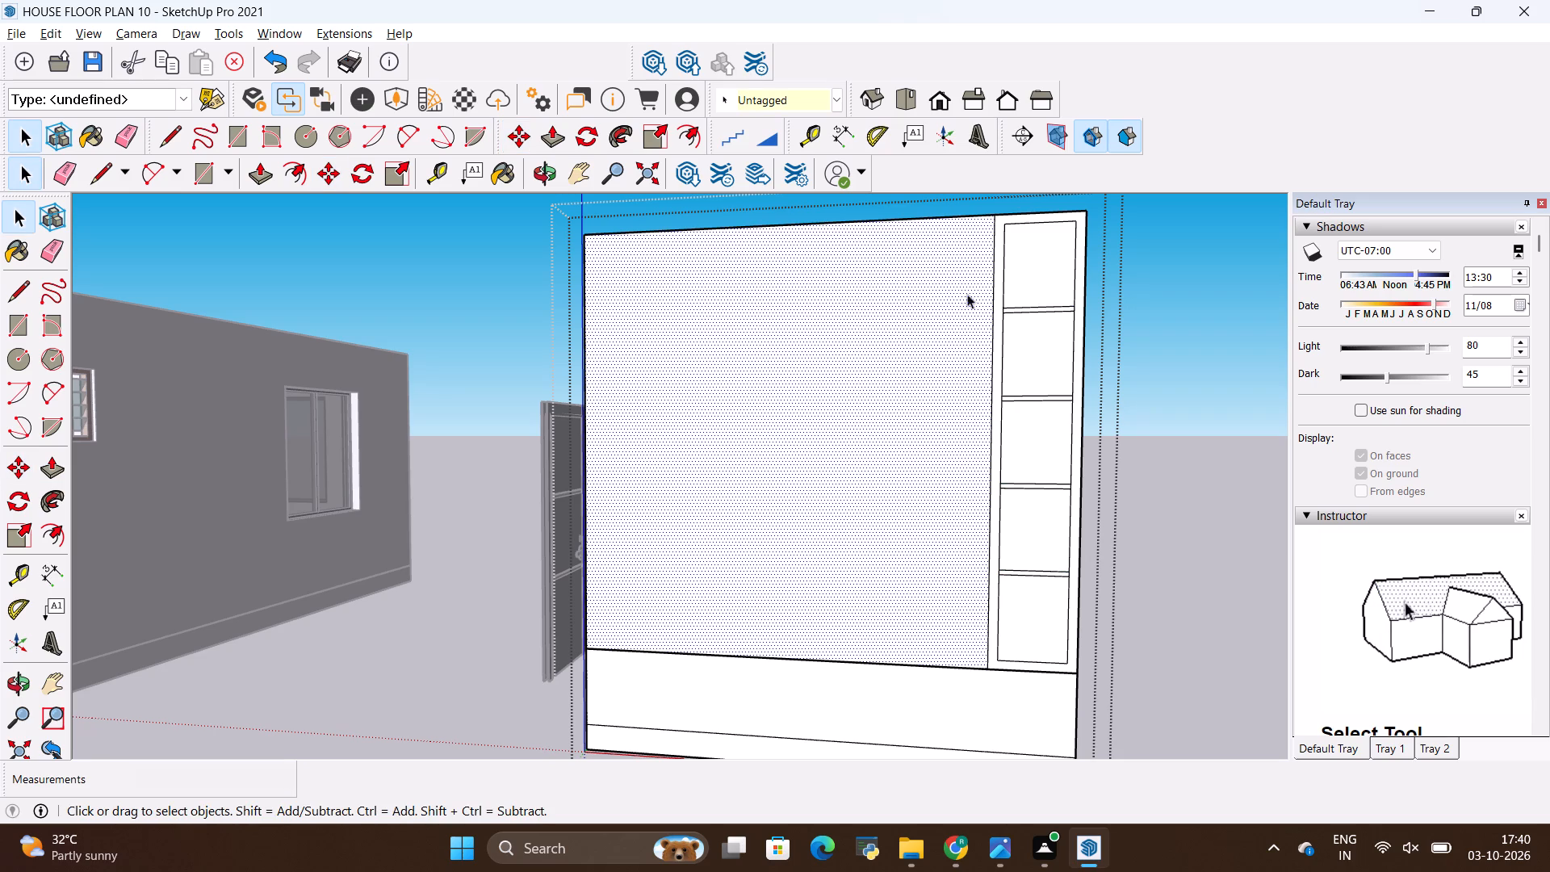
key(alt+Tab)
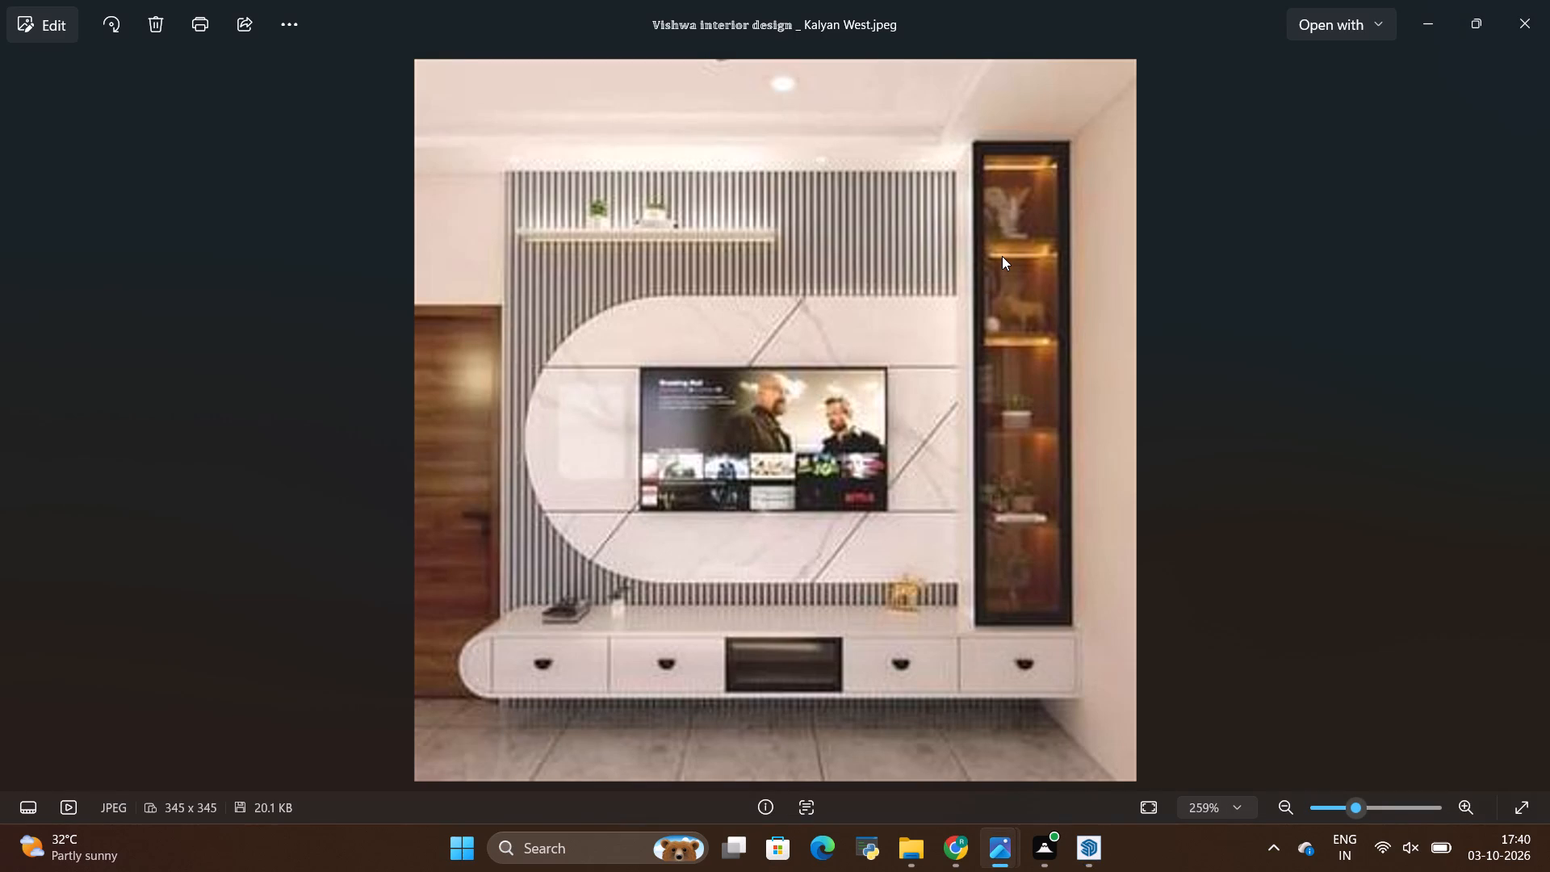
key(alt+Tab)
key(alt+Tab)
key(alt+Tab)
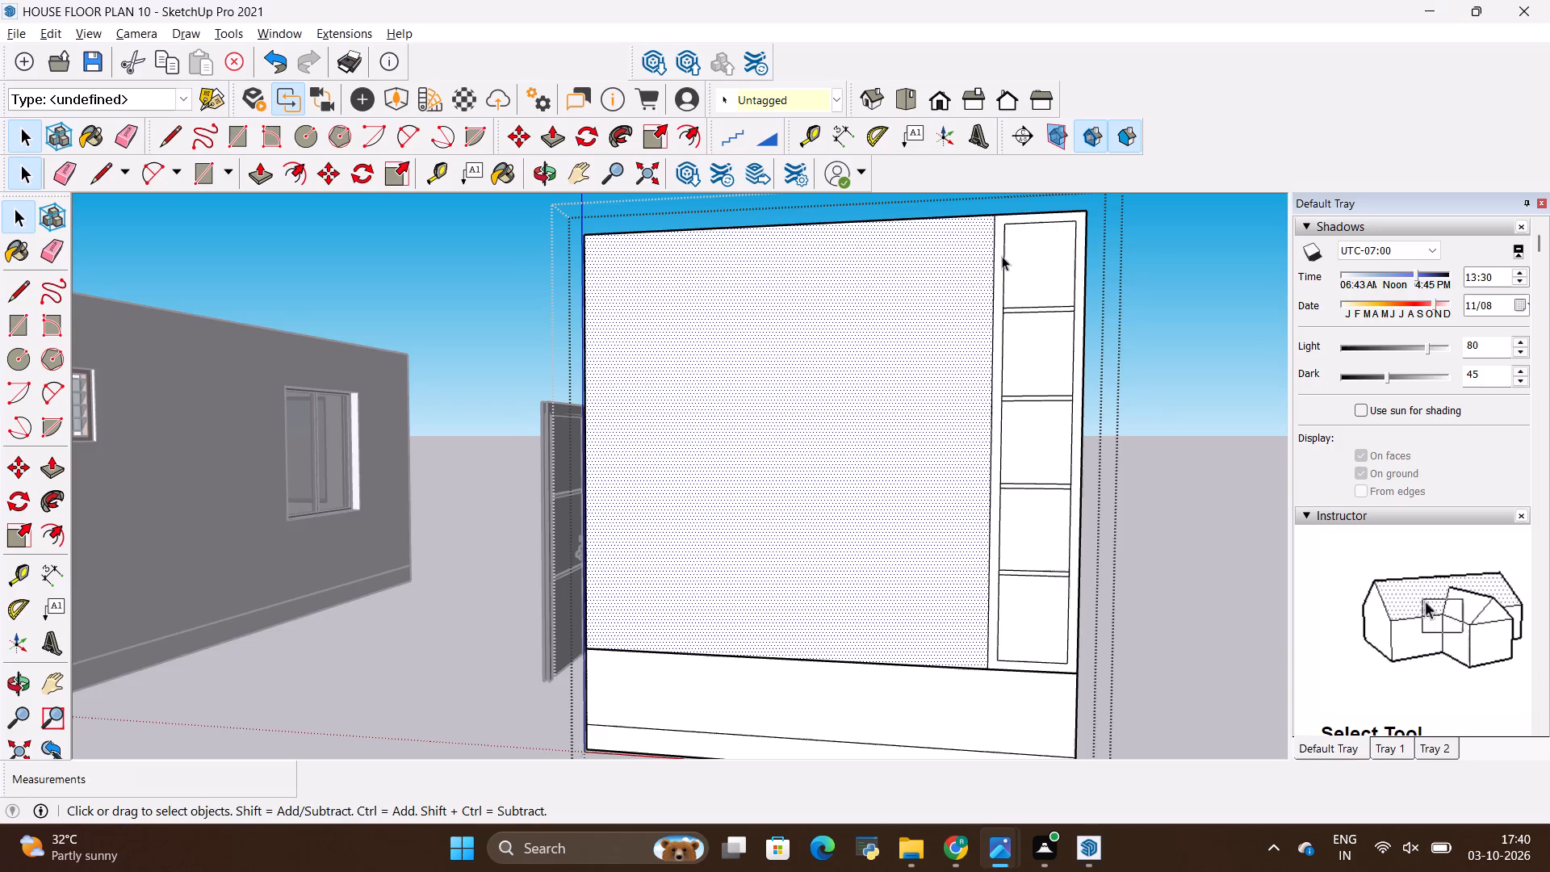
key(alt+Tab)
key(alt+Tab)
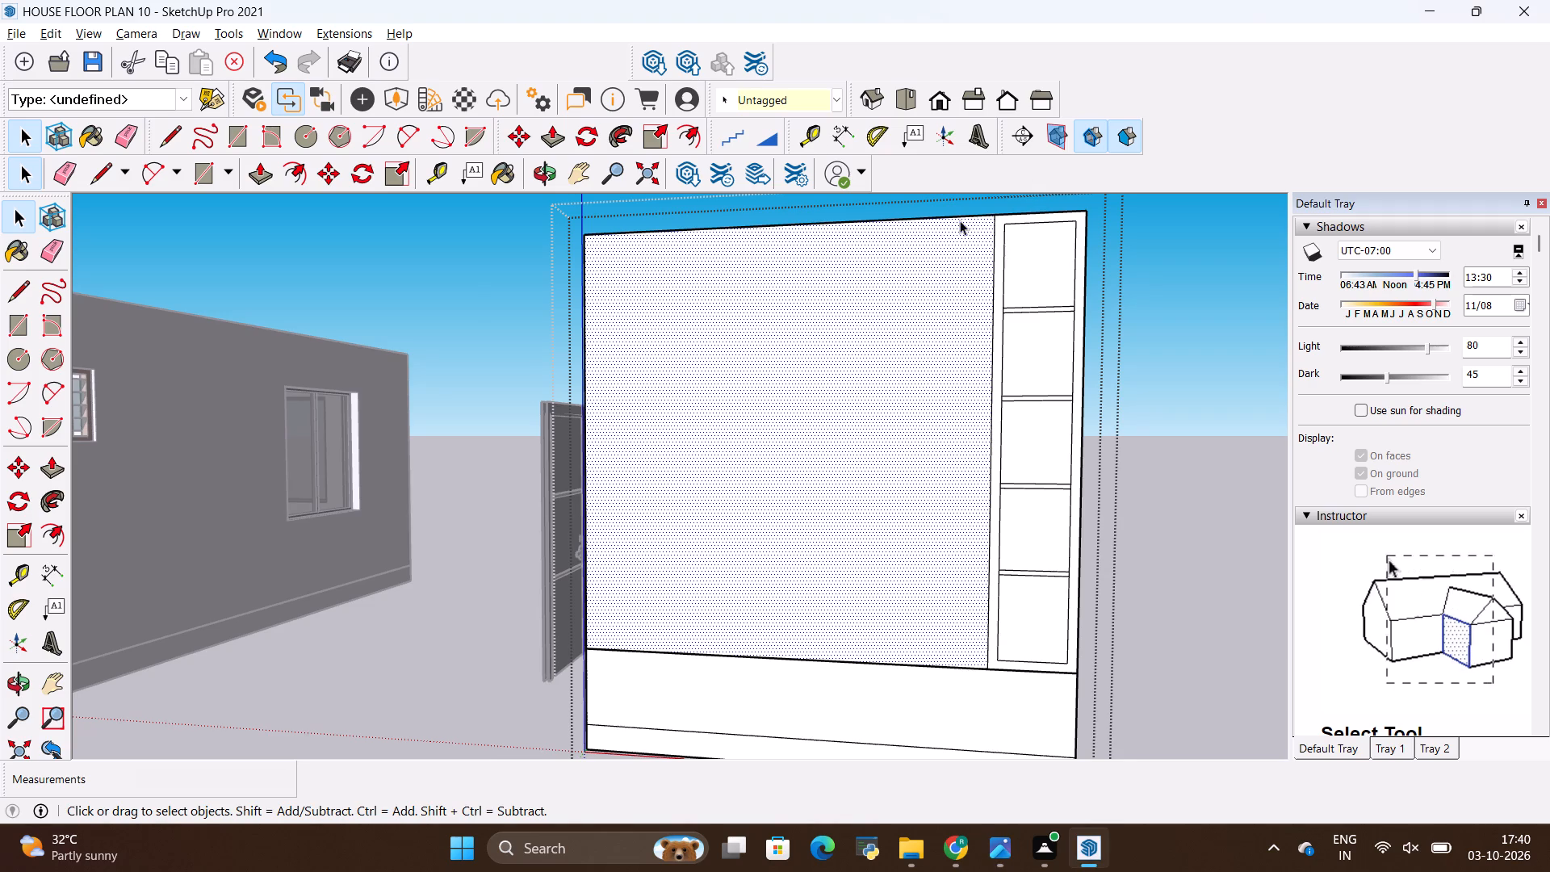
Measure the wide TV panel's width from its outer vertical edge to the edge bordering the shelf cabinet.
scroll(960, 229, up, 2)
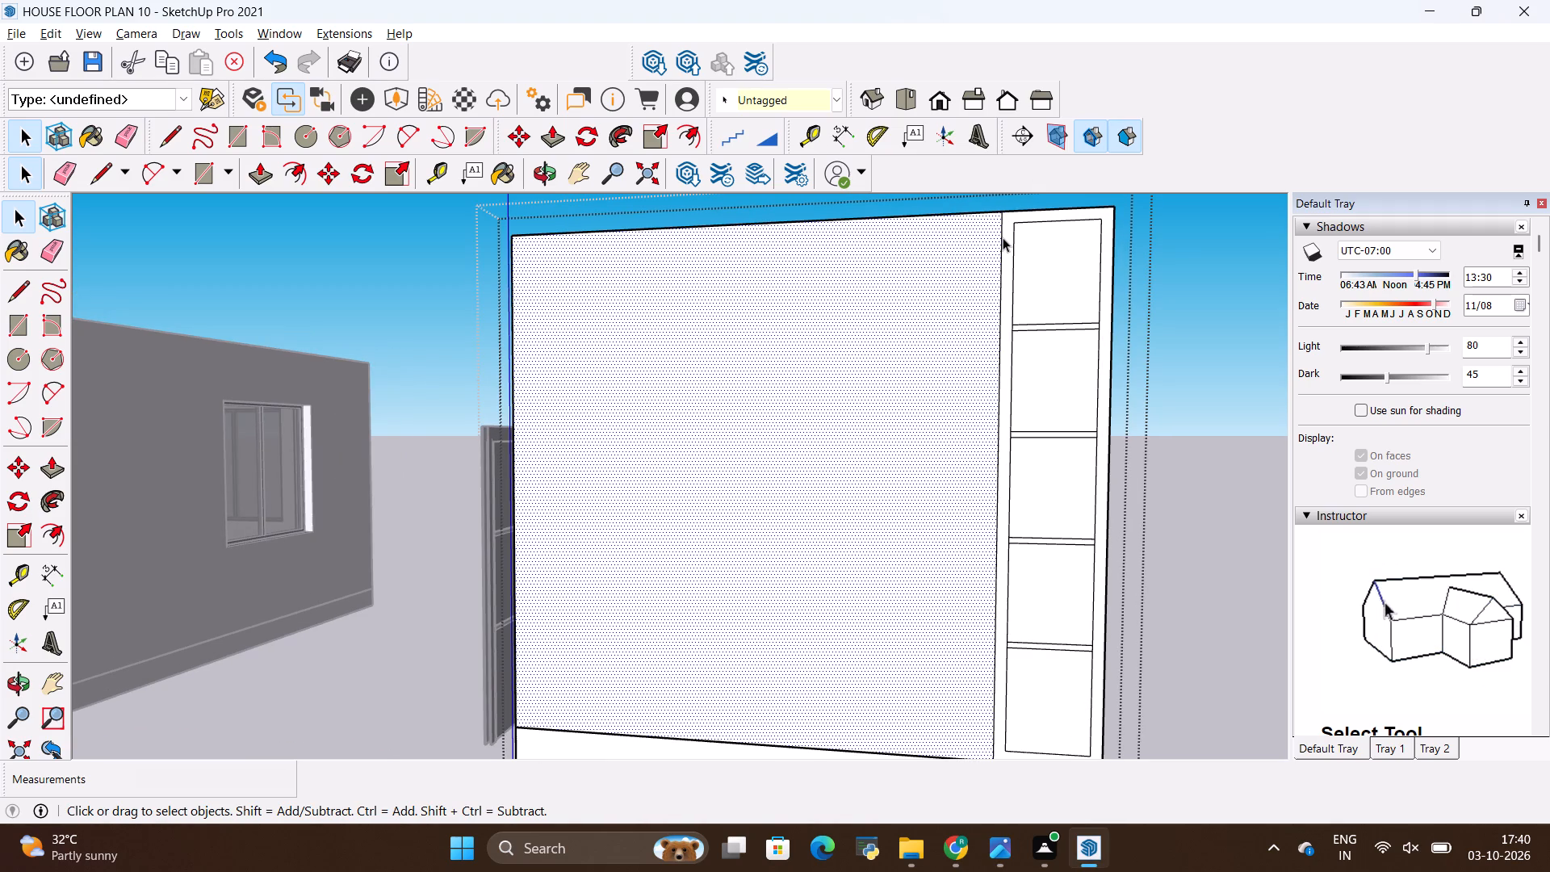
key(t)
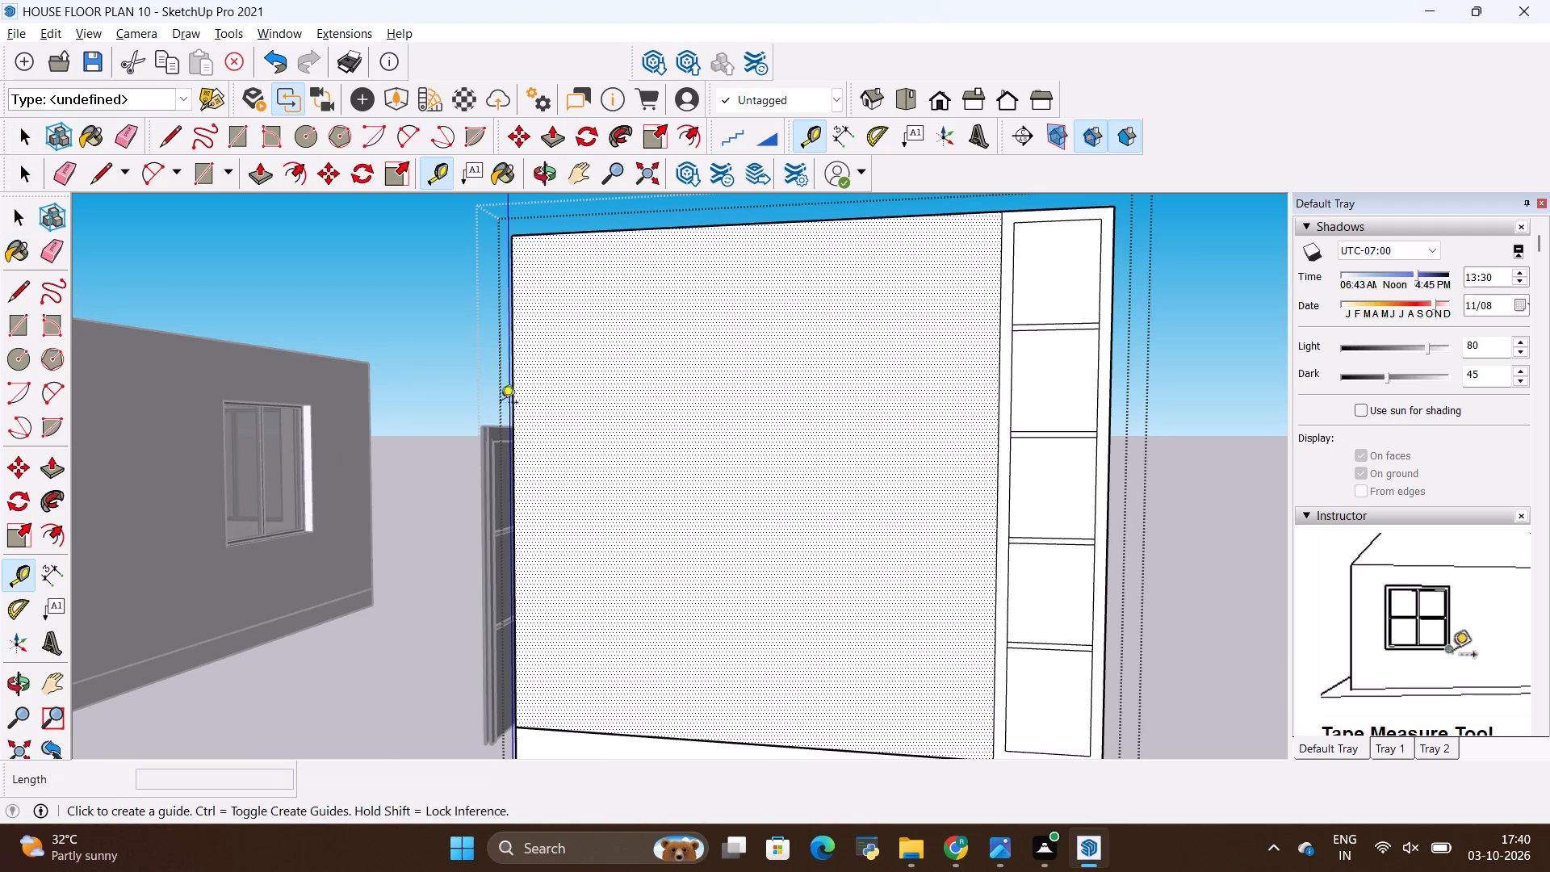
click(517, 399)
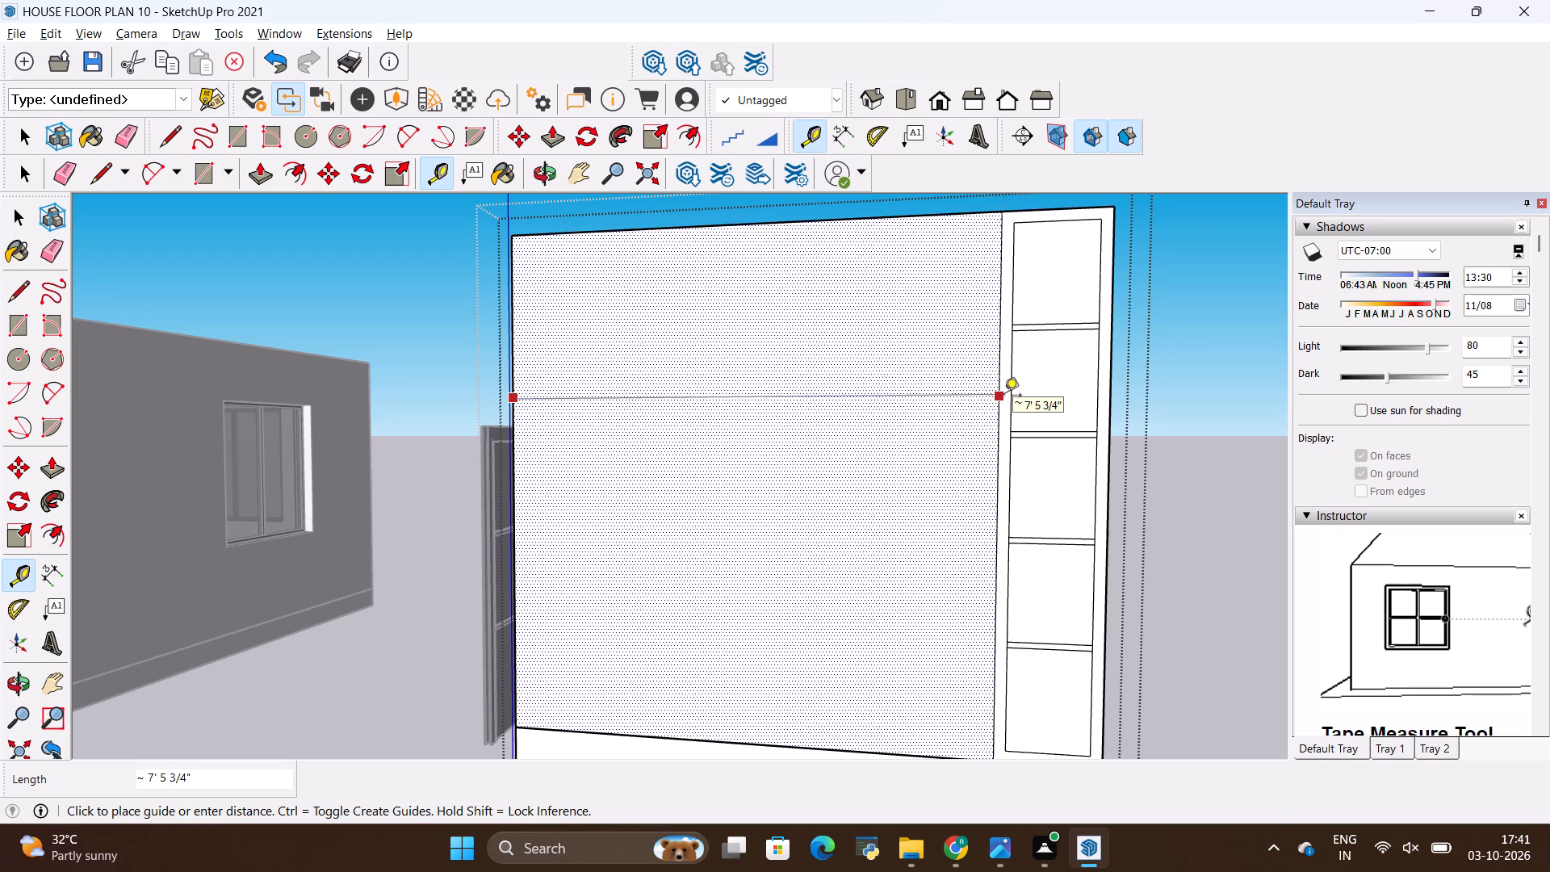
key(Escape)
scroll(565, 312, up, 3)
scroll(474, 296, up, 1)
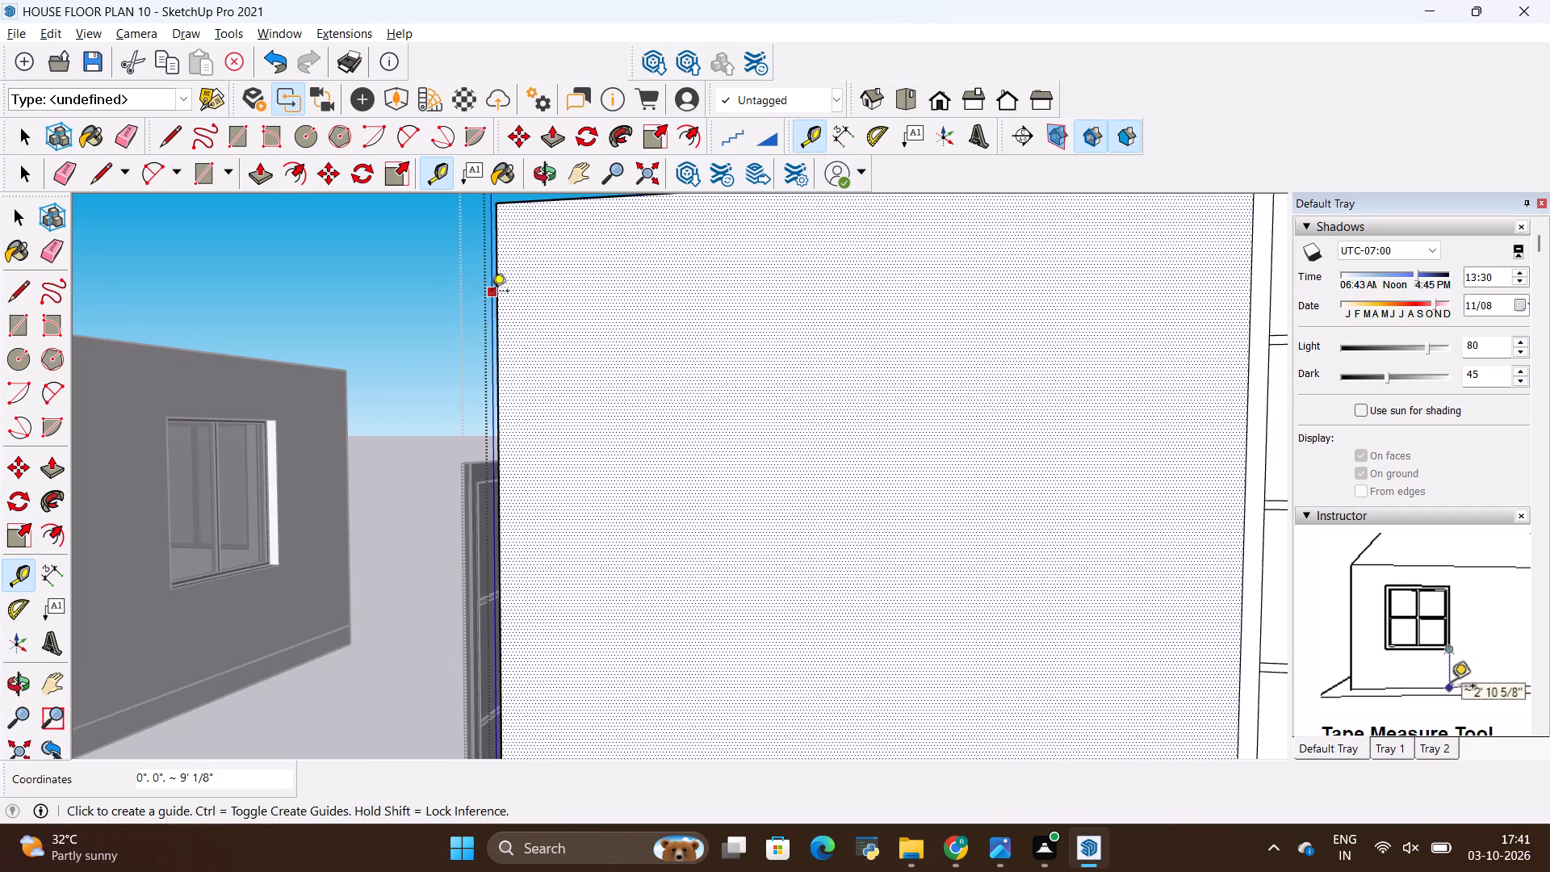
scroll(507, 293, up, 4)
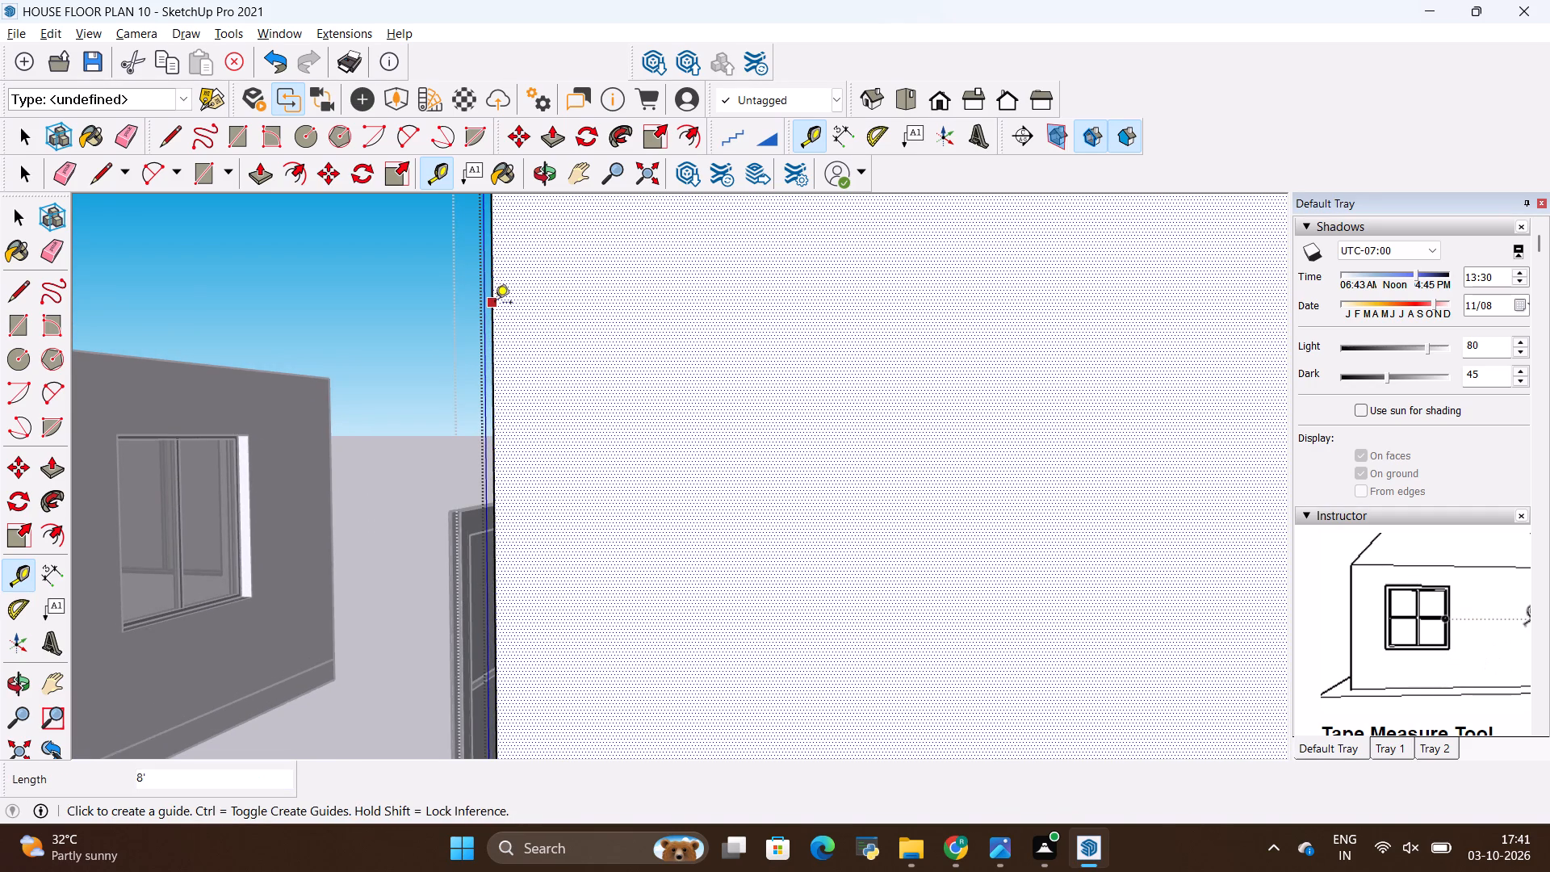
click(495, 304)
scroll(552, 329, down, 8)
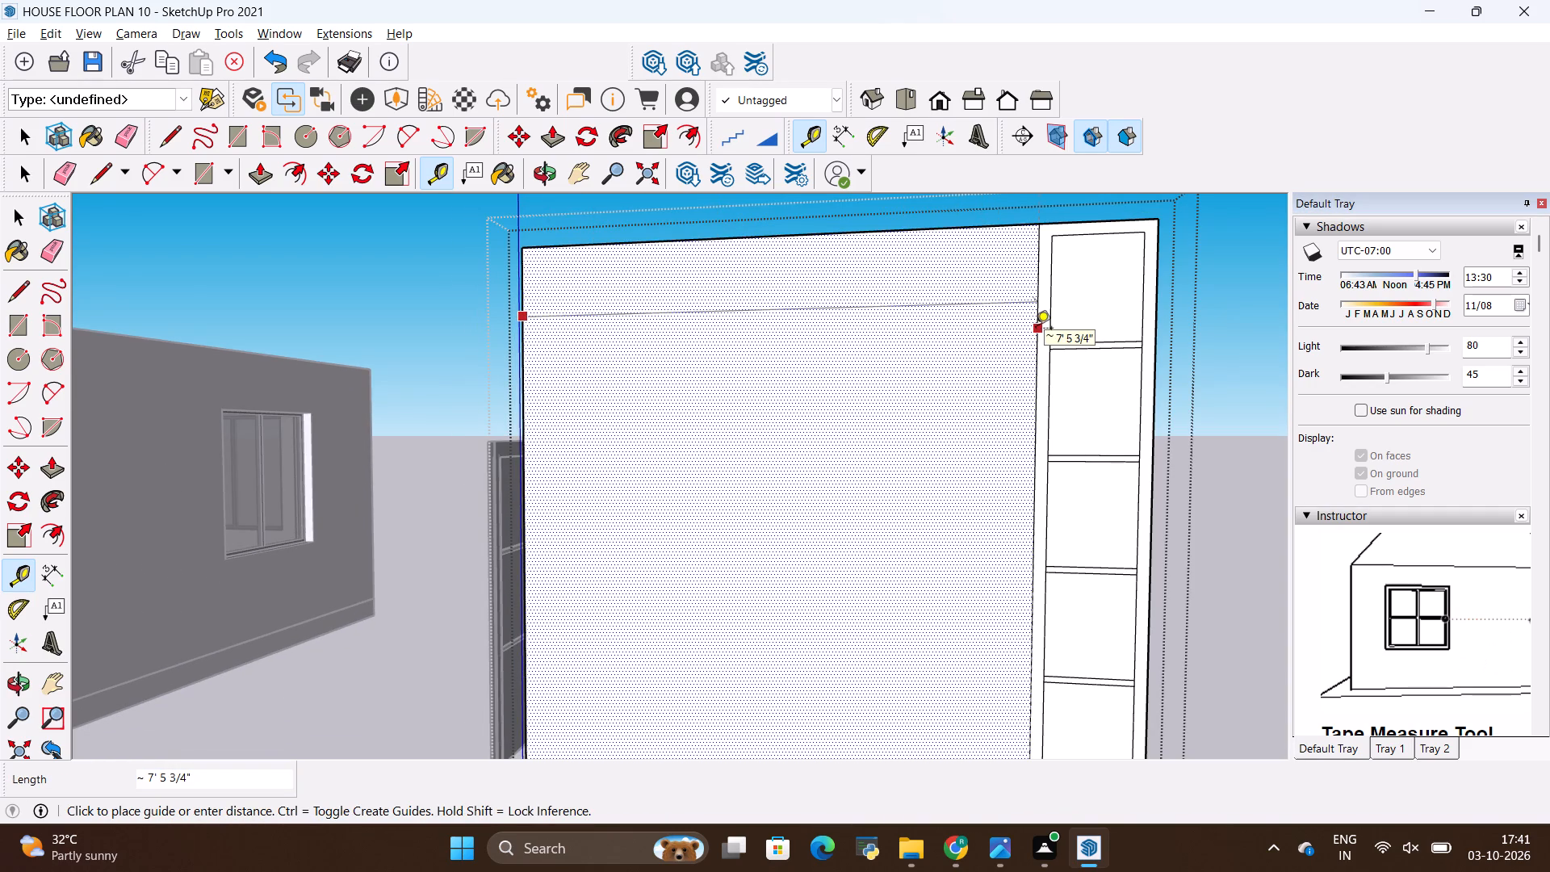
key(Escape)
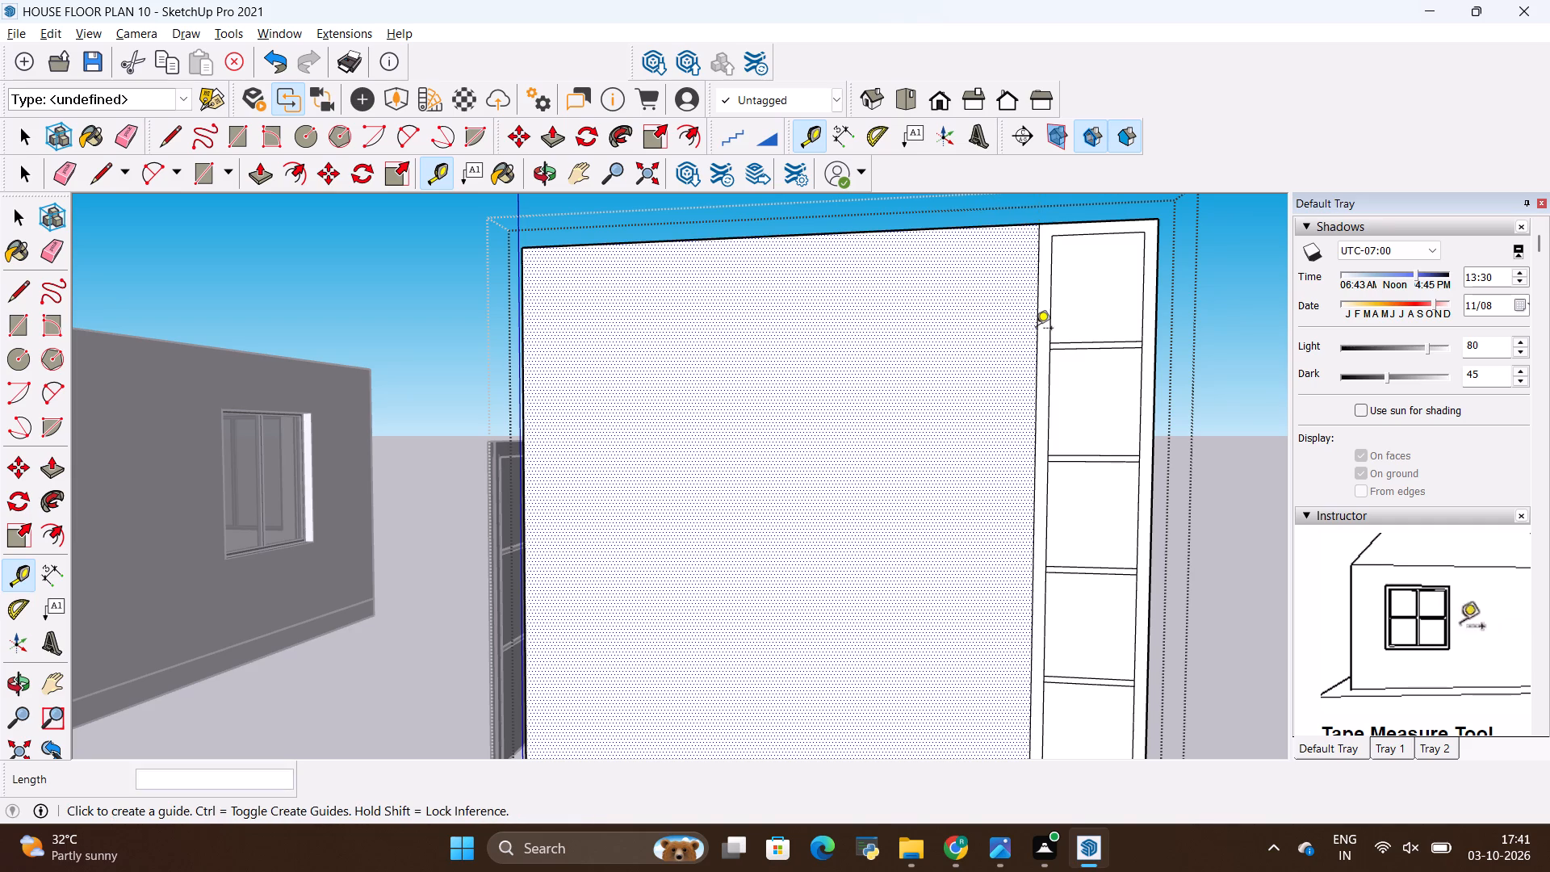
scroll(1028, 312, up, 2)
scroll(1028, 312, down, 2)
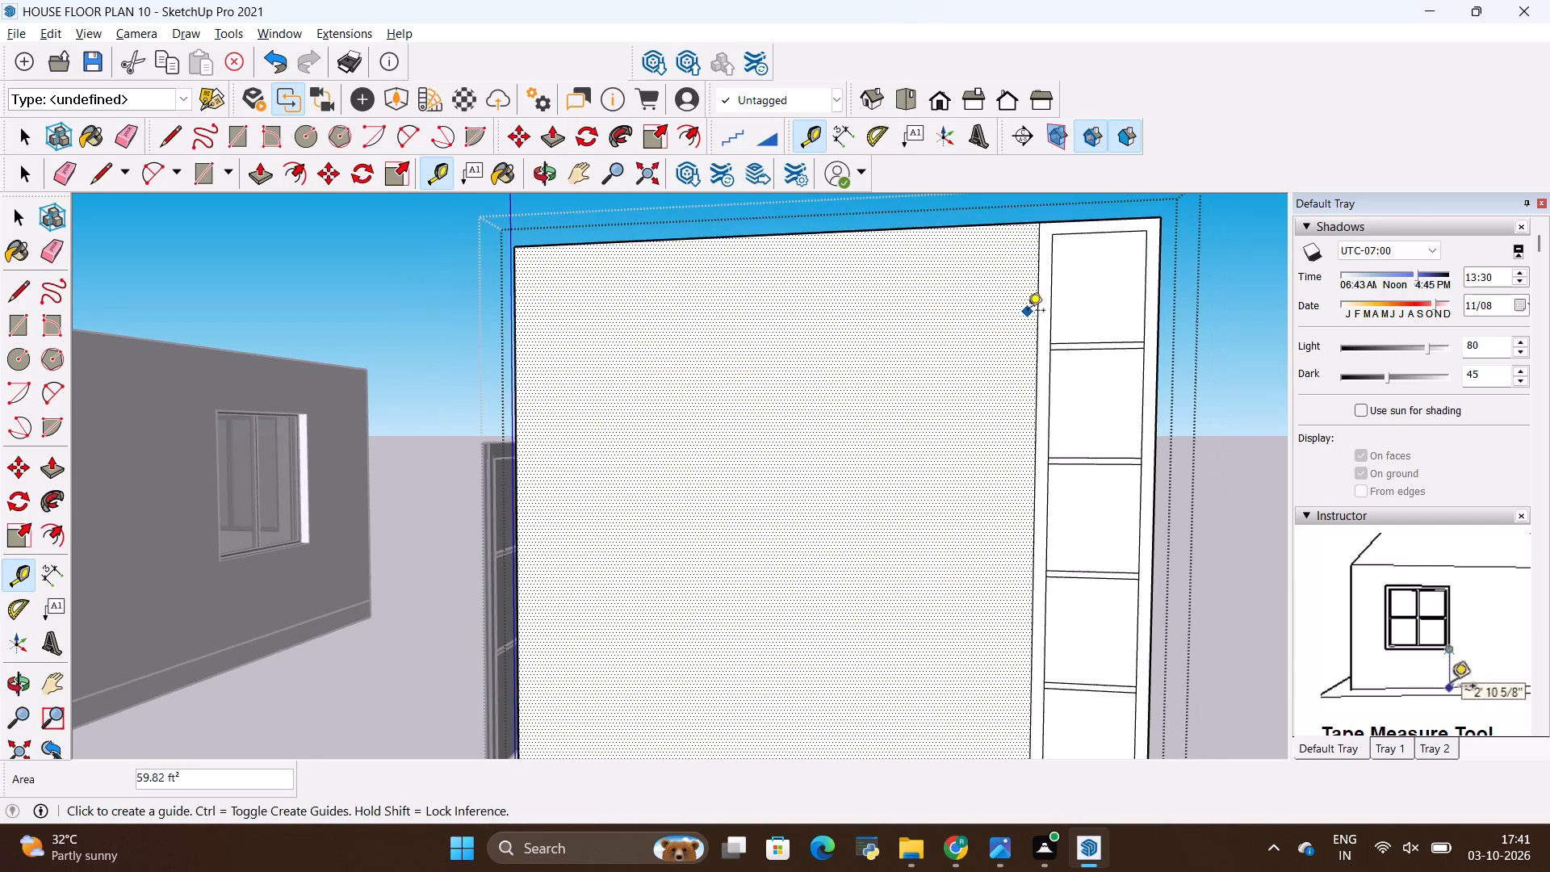
Copy the vertical edge between the wide panel and the cabinet 2" into the wide panel as the first slat line.
key(alt+Tab)
key(alt+Tab)
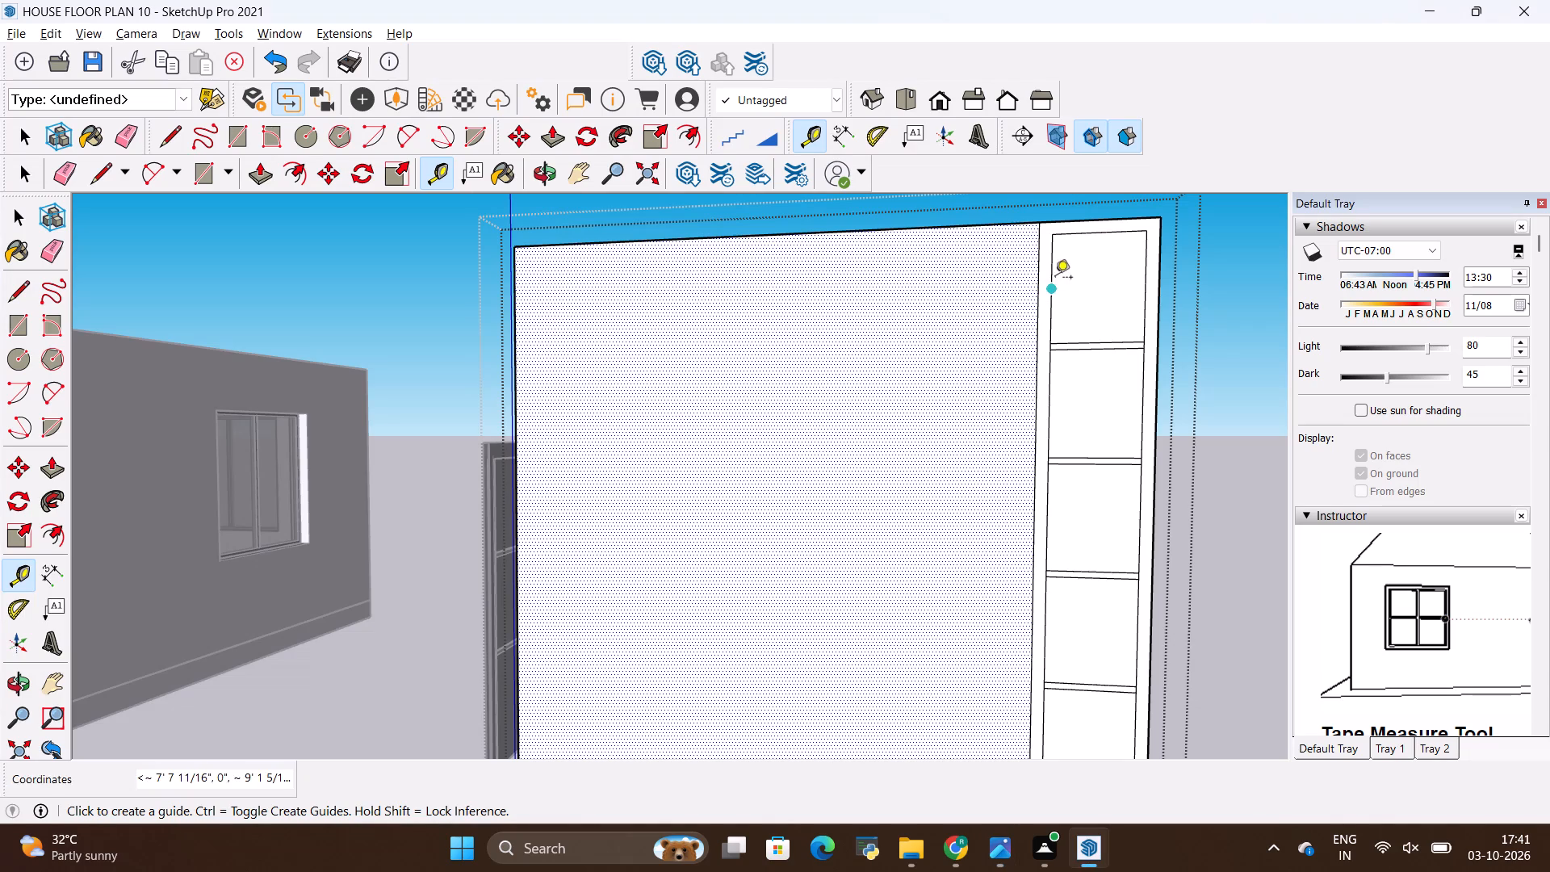
key(space)
click(1034, 291)
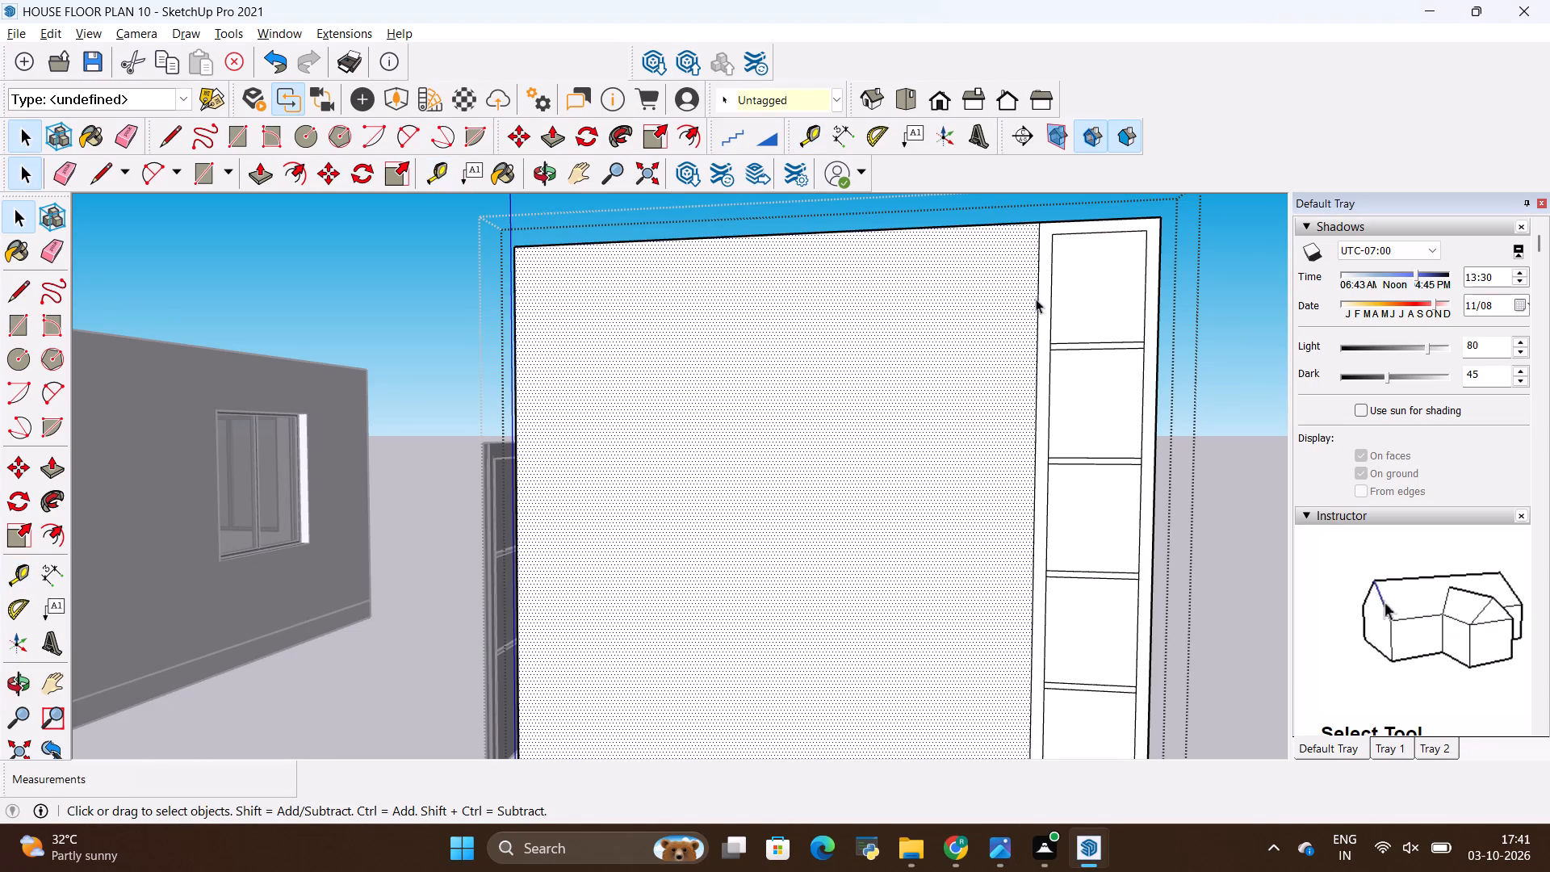
click(1037, 300)
key(m)
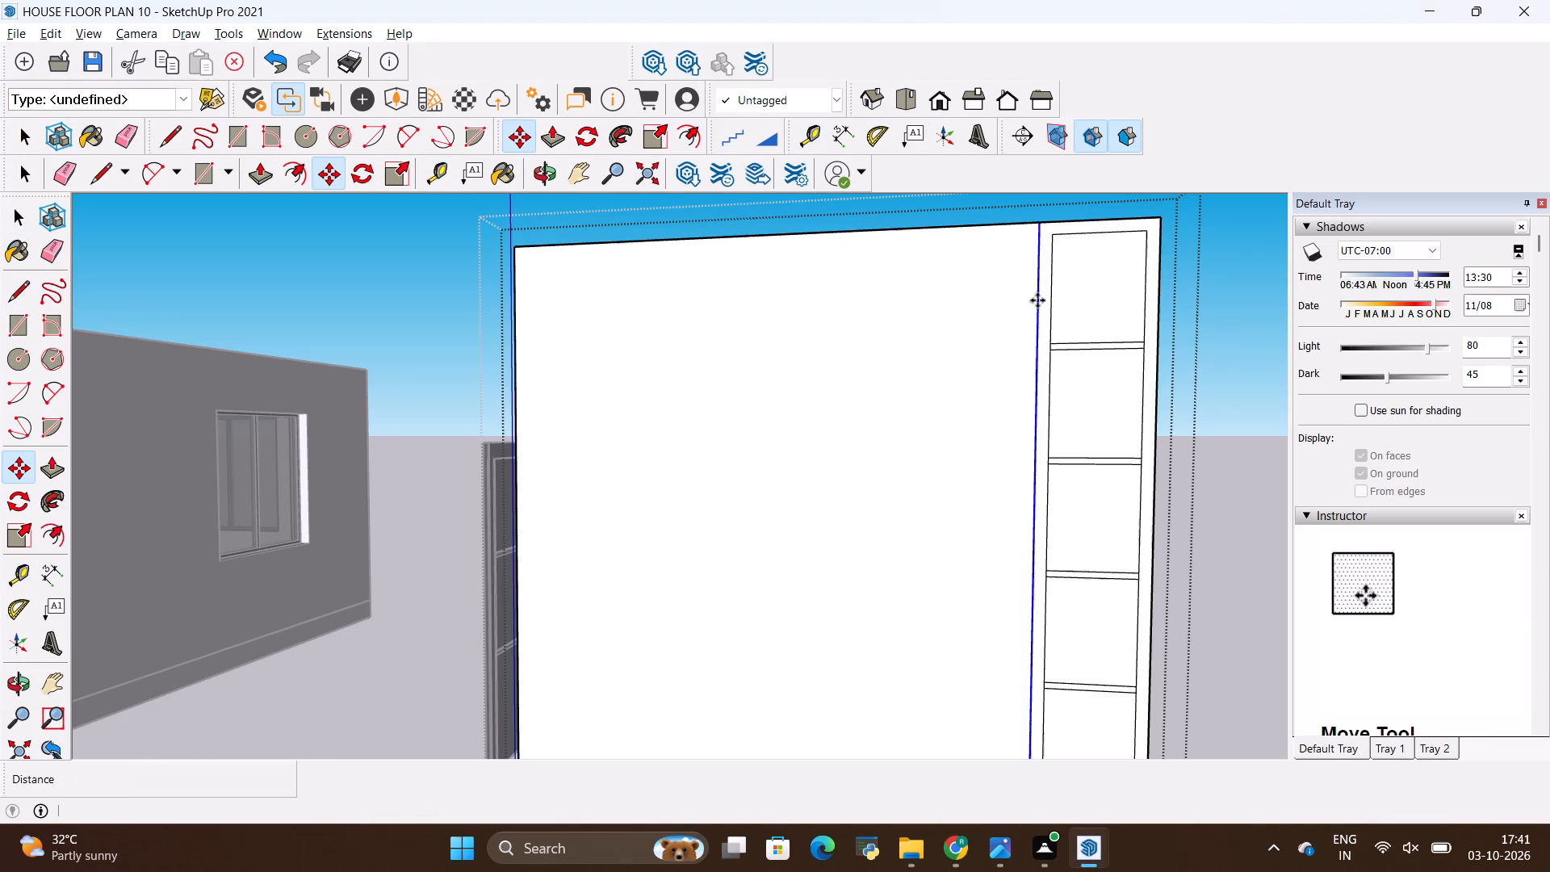
click(1037, 312)
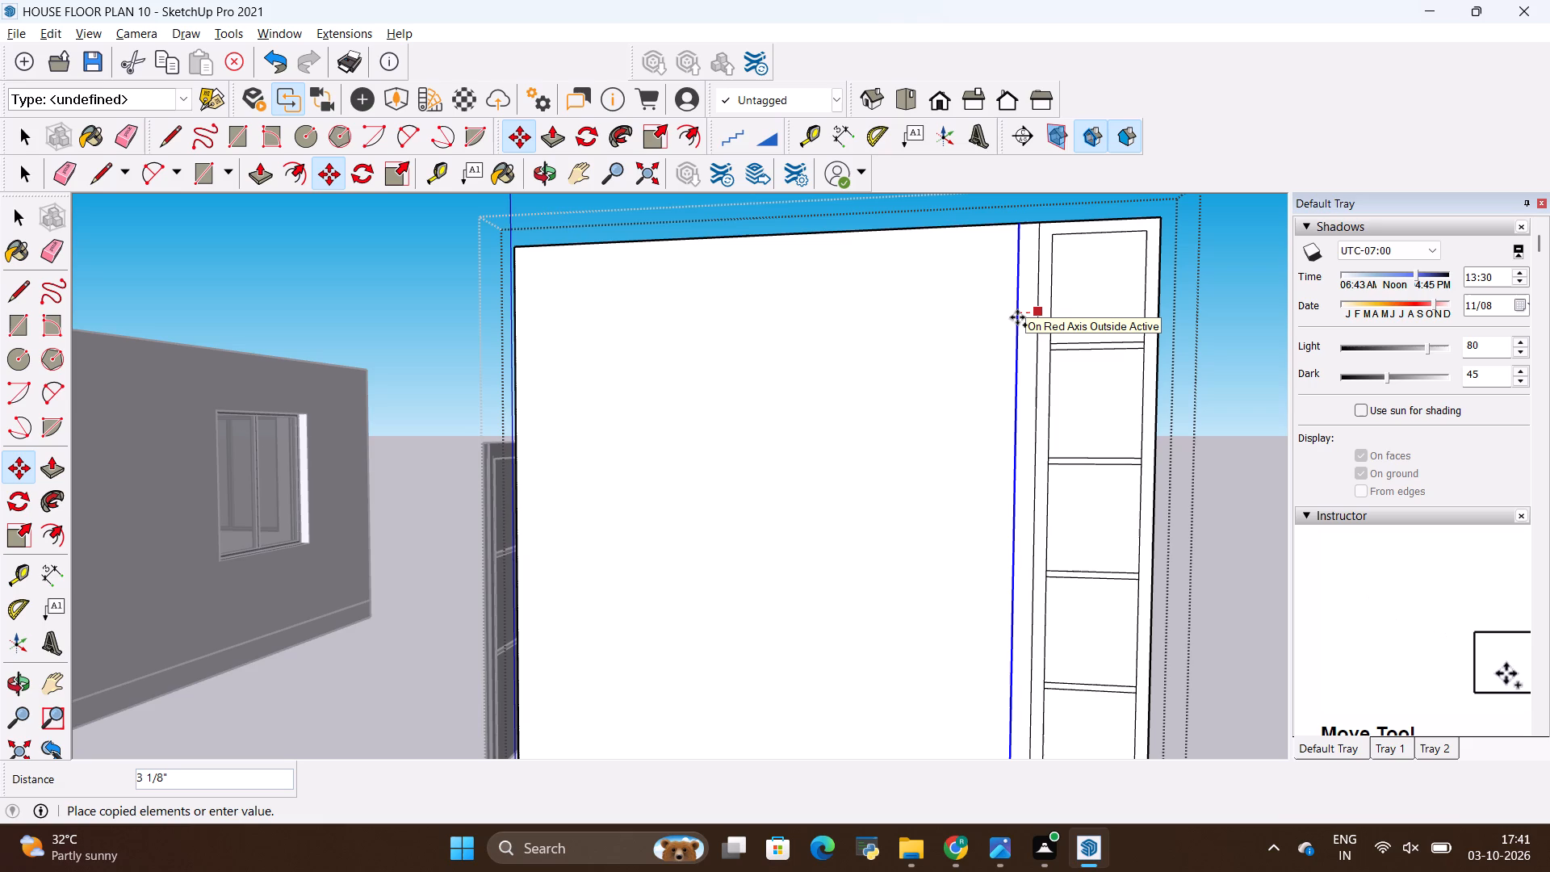
key(BackSpace)
text(2")
key(Return)
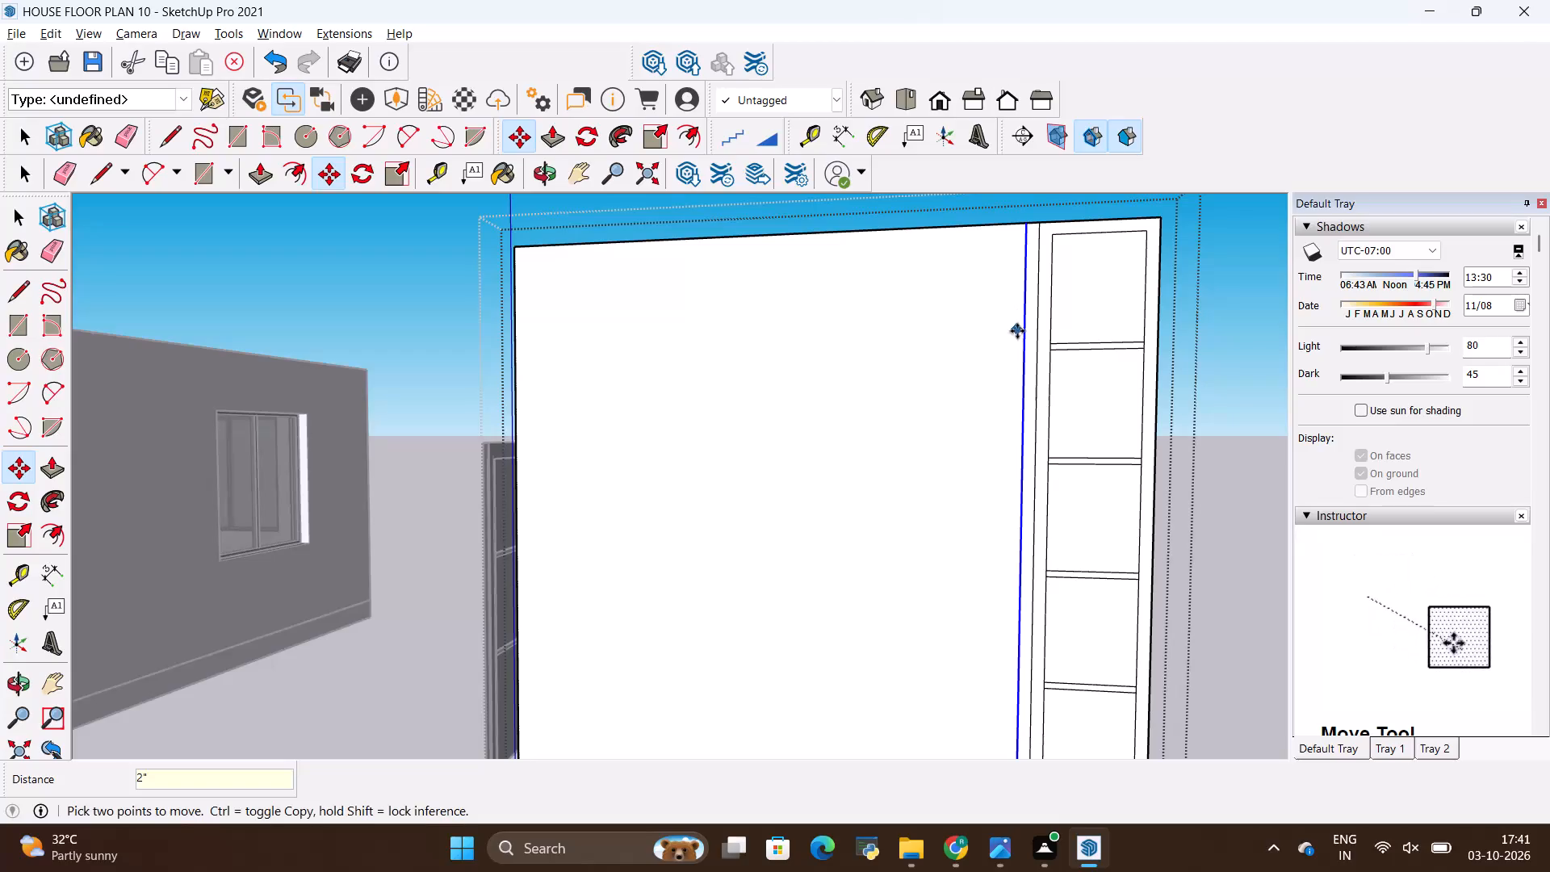
Add three more copies of the slat line, each spaced 2" further into the wide panel, away from the cabinet.
click(1019, 350)
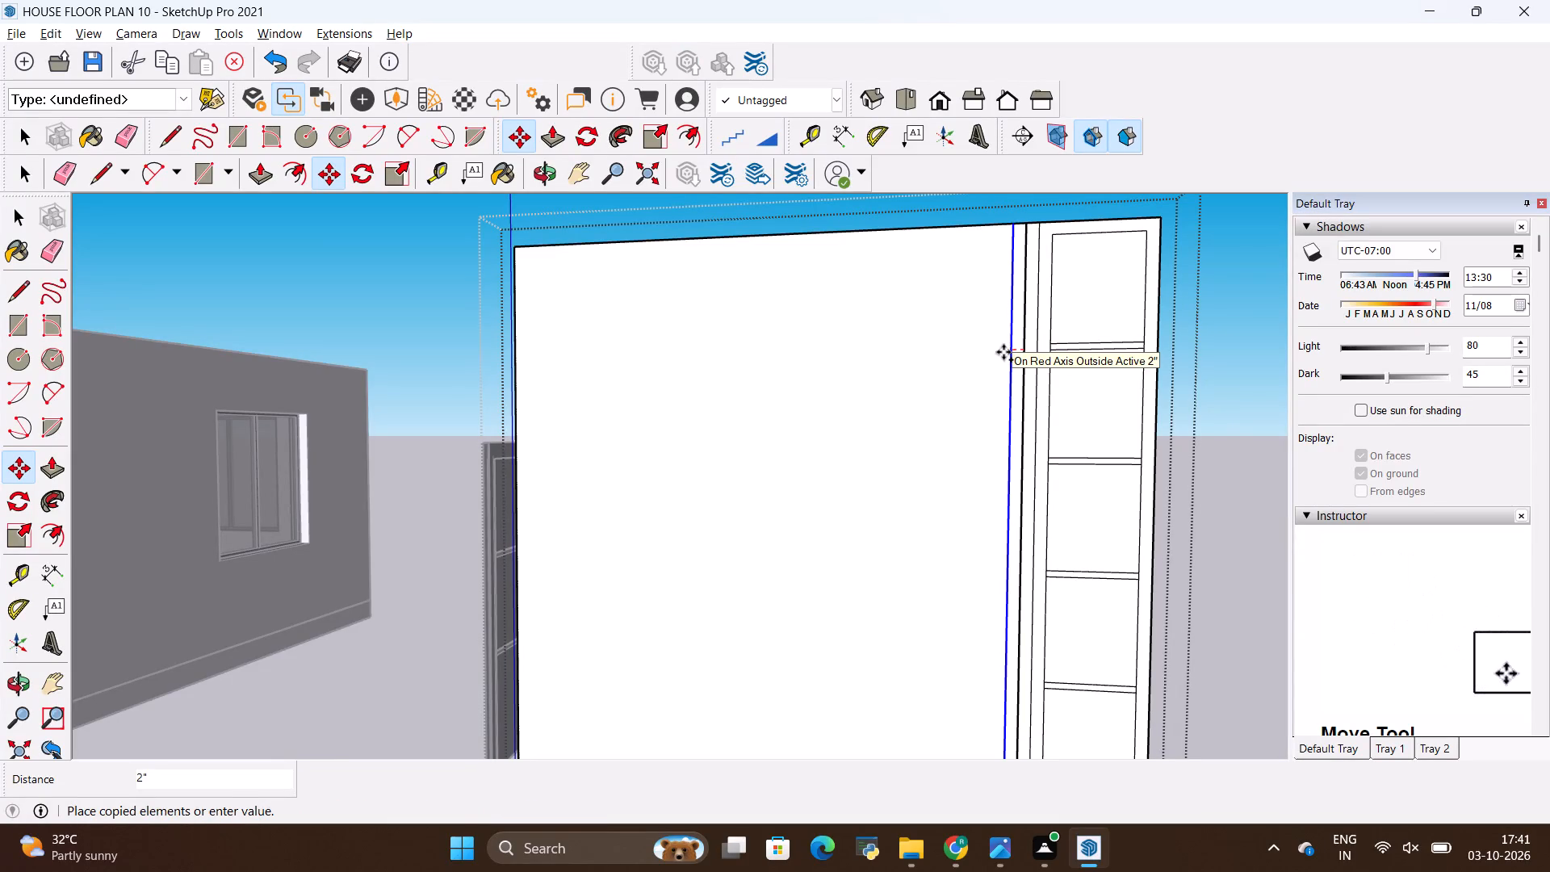
click(1003, 352)
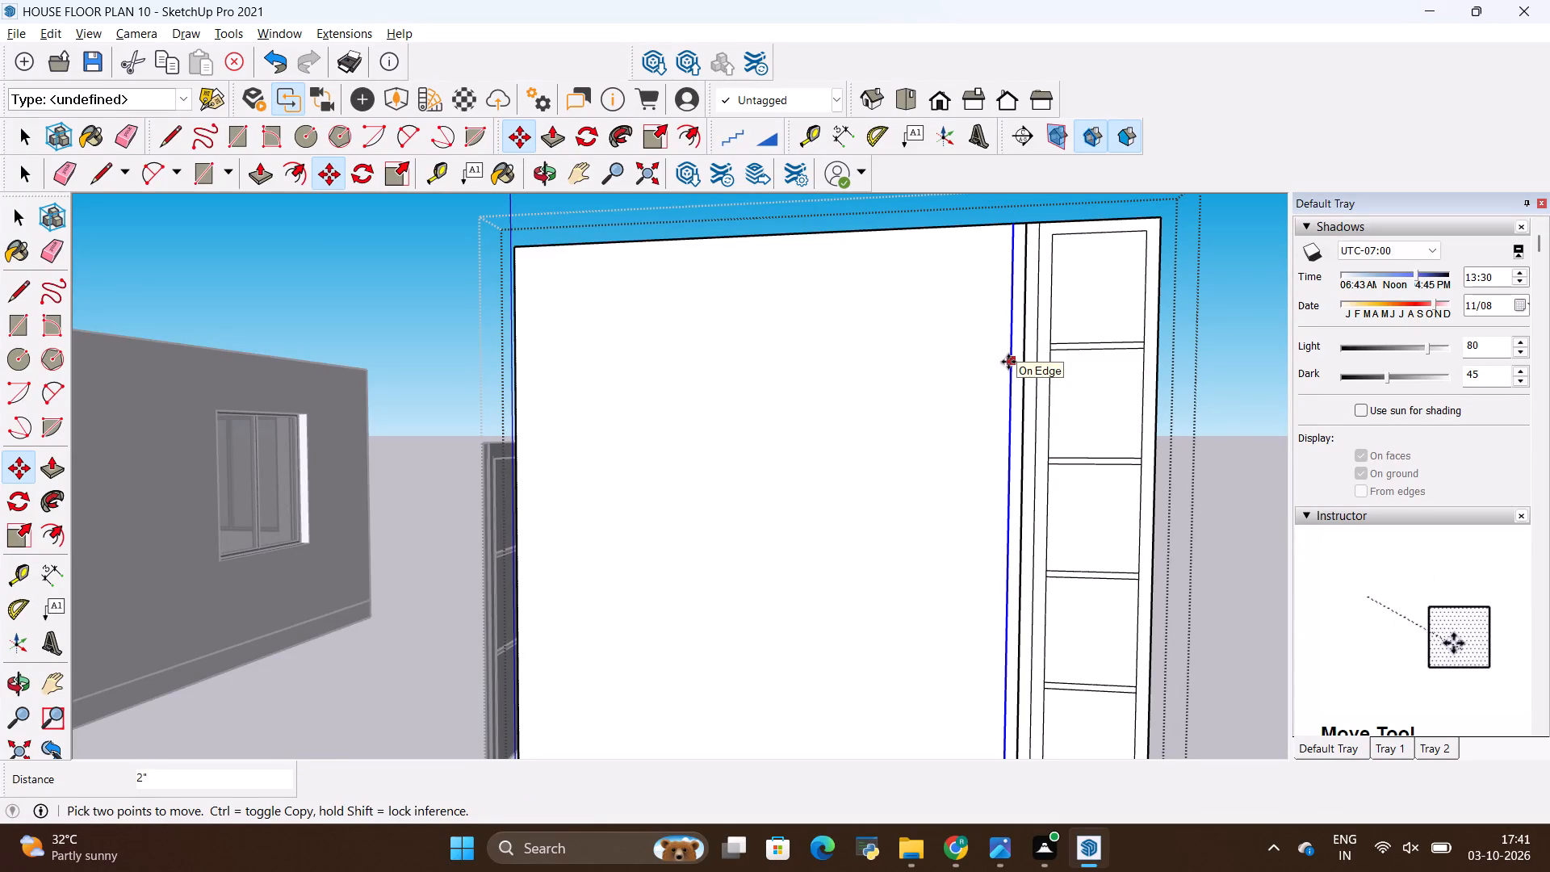
click(1008, 362)
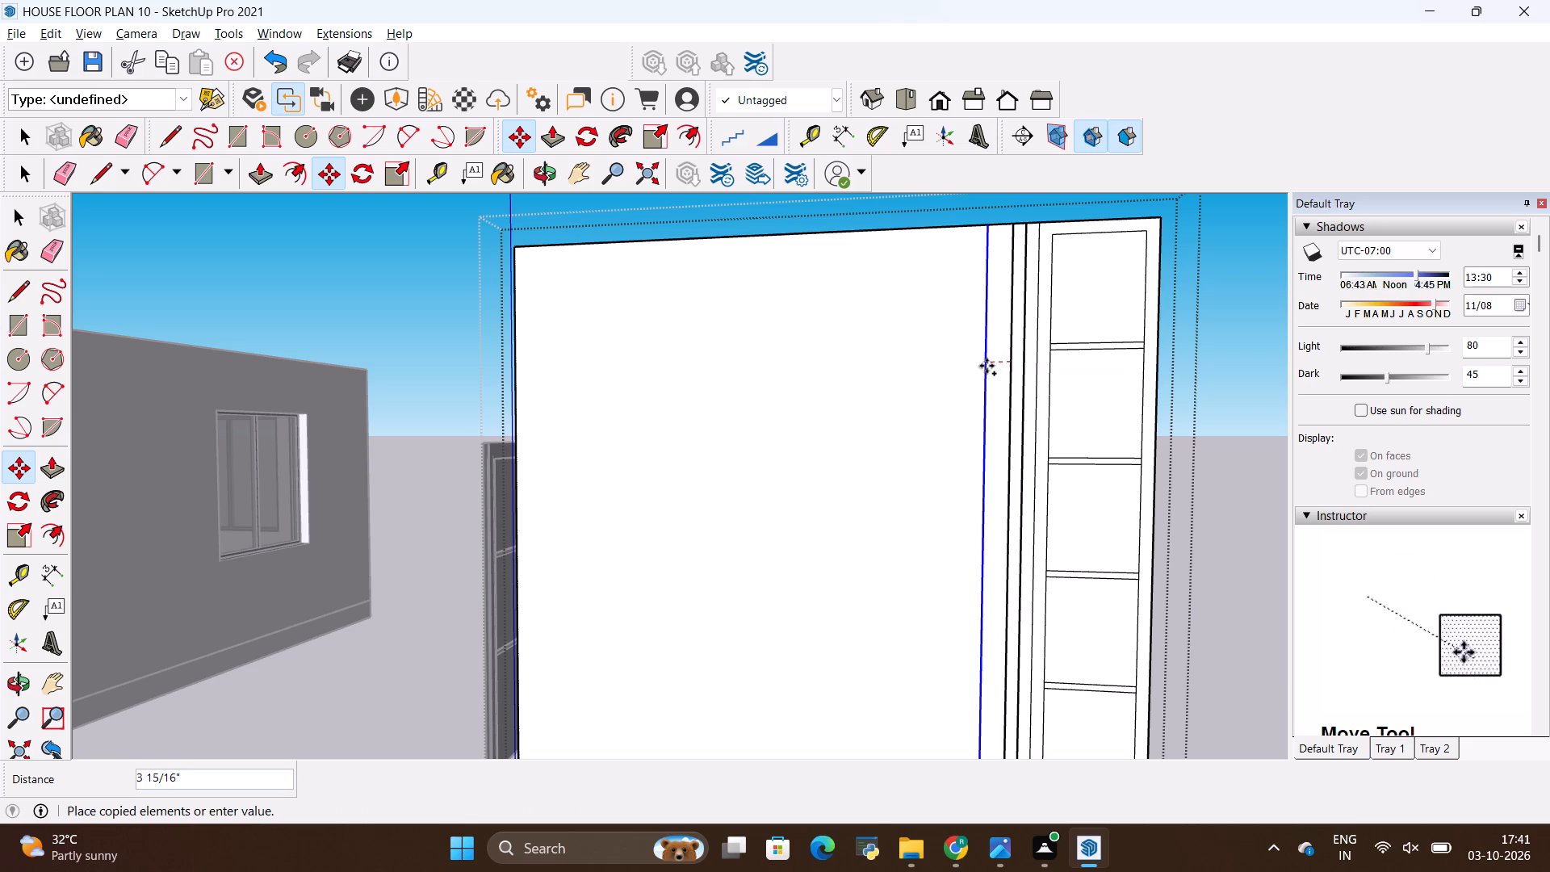
click(997, 364)
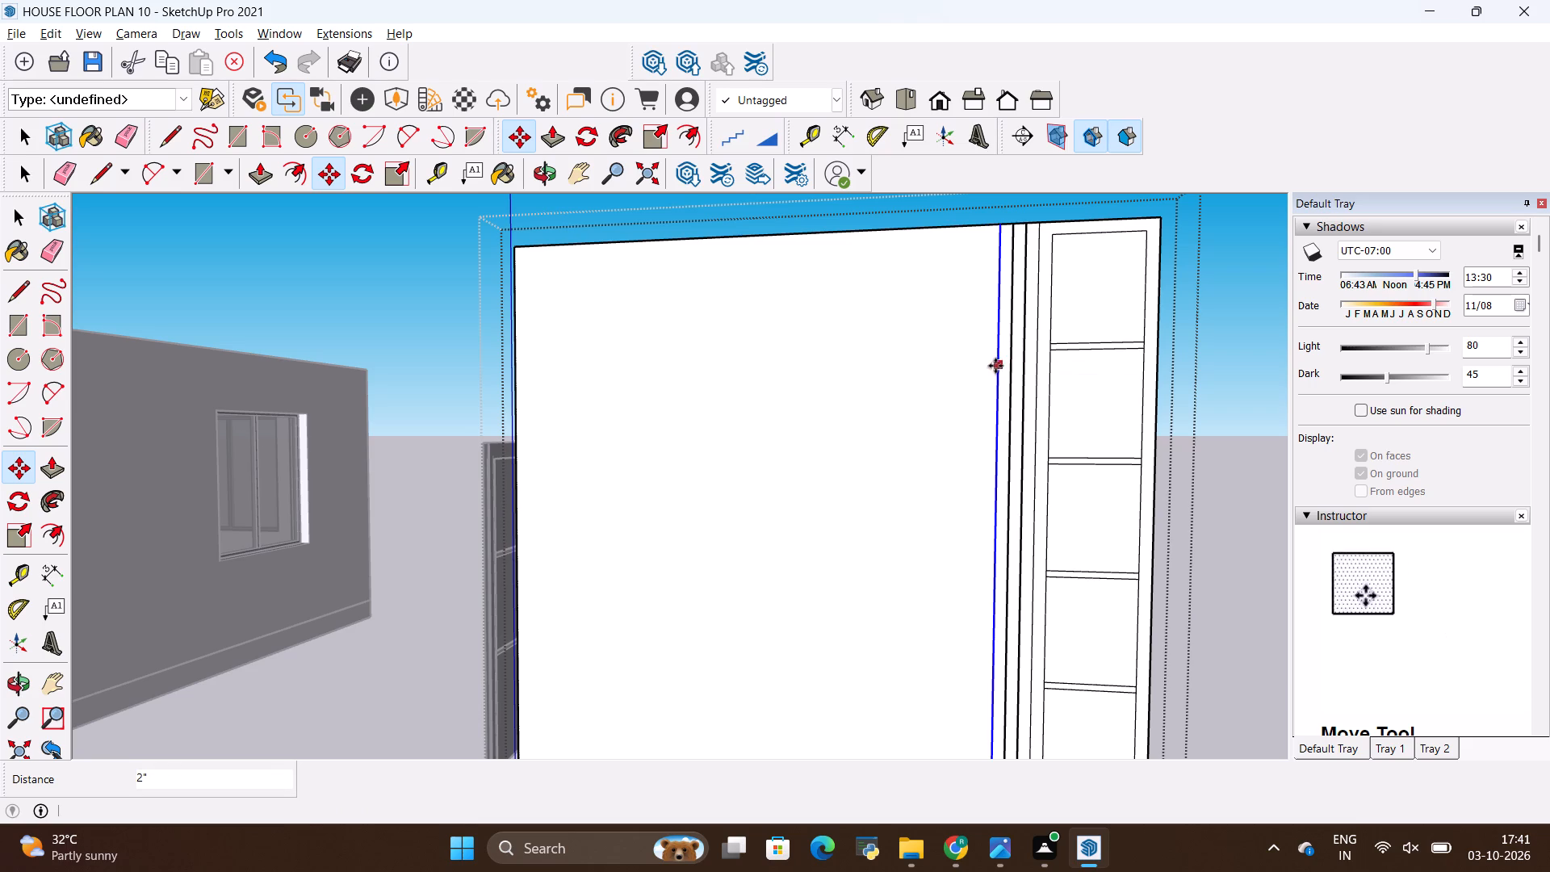
click(989, 375)
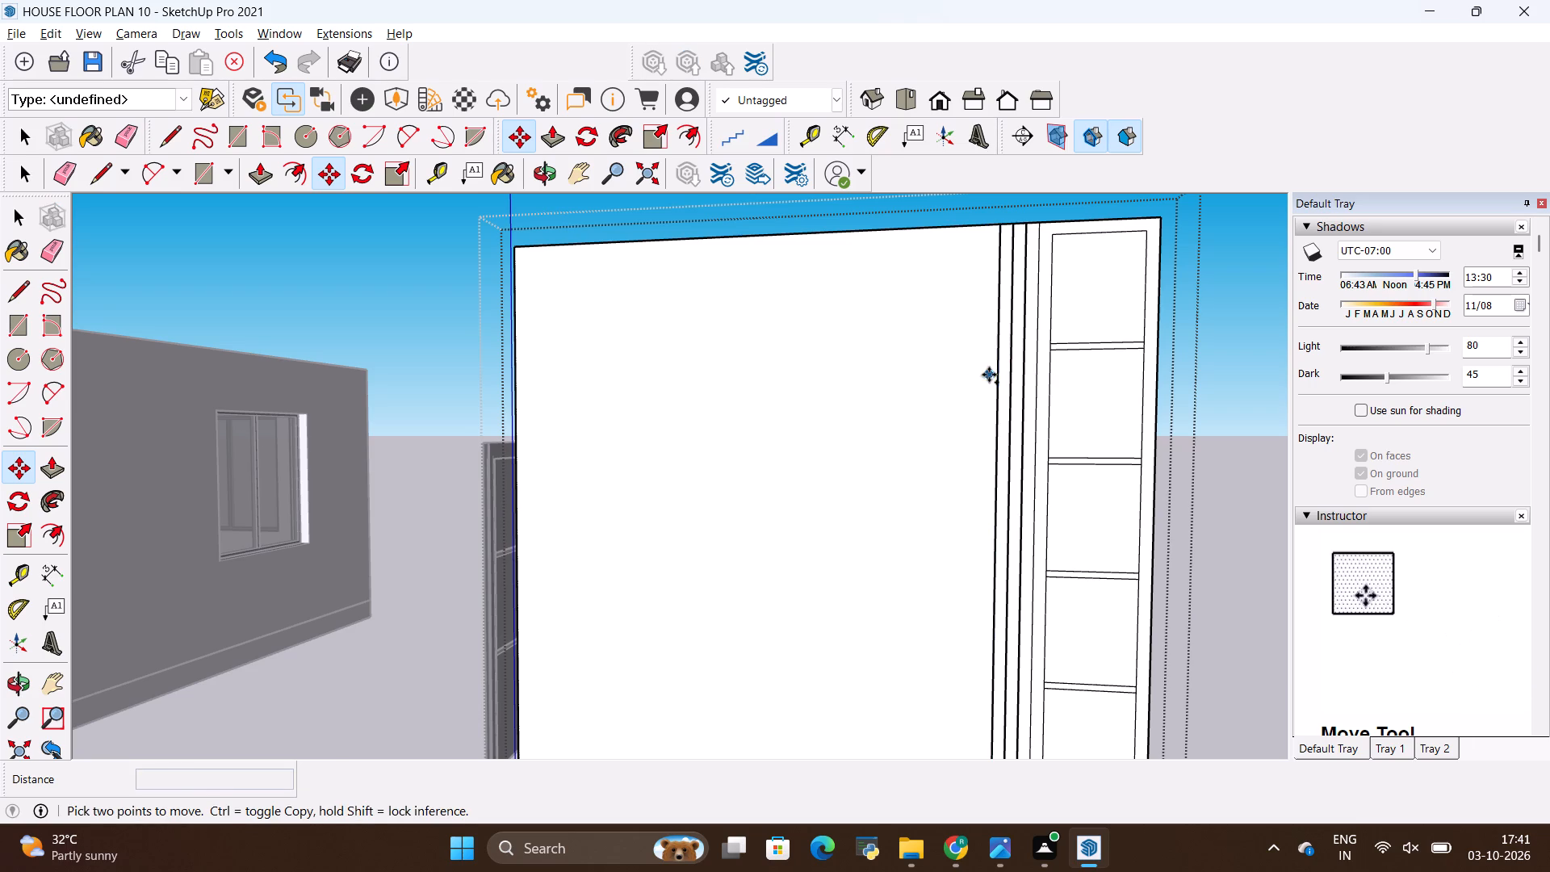
click(970, 382)
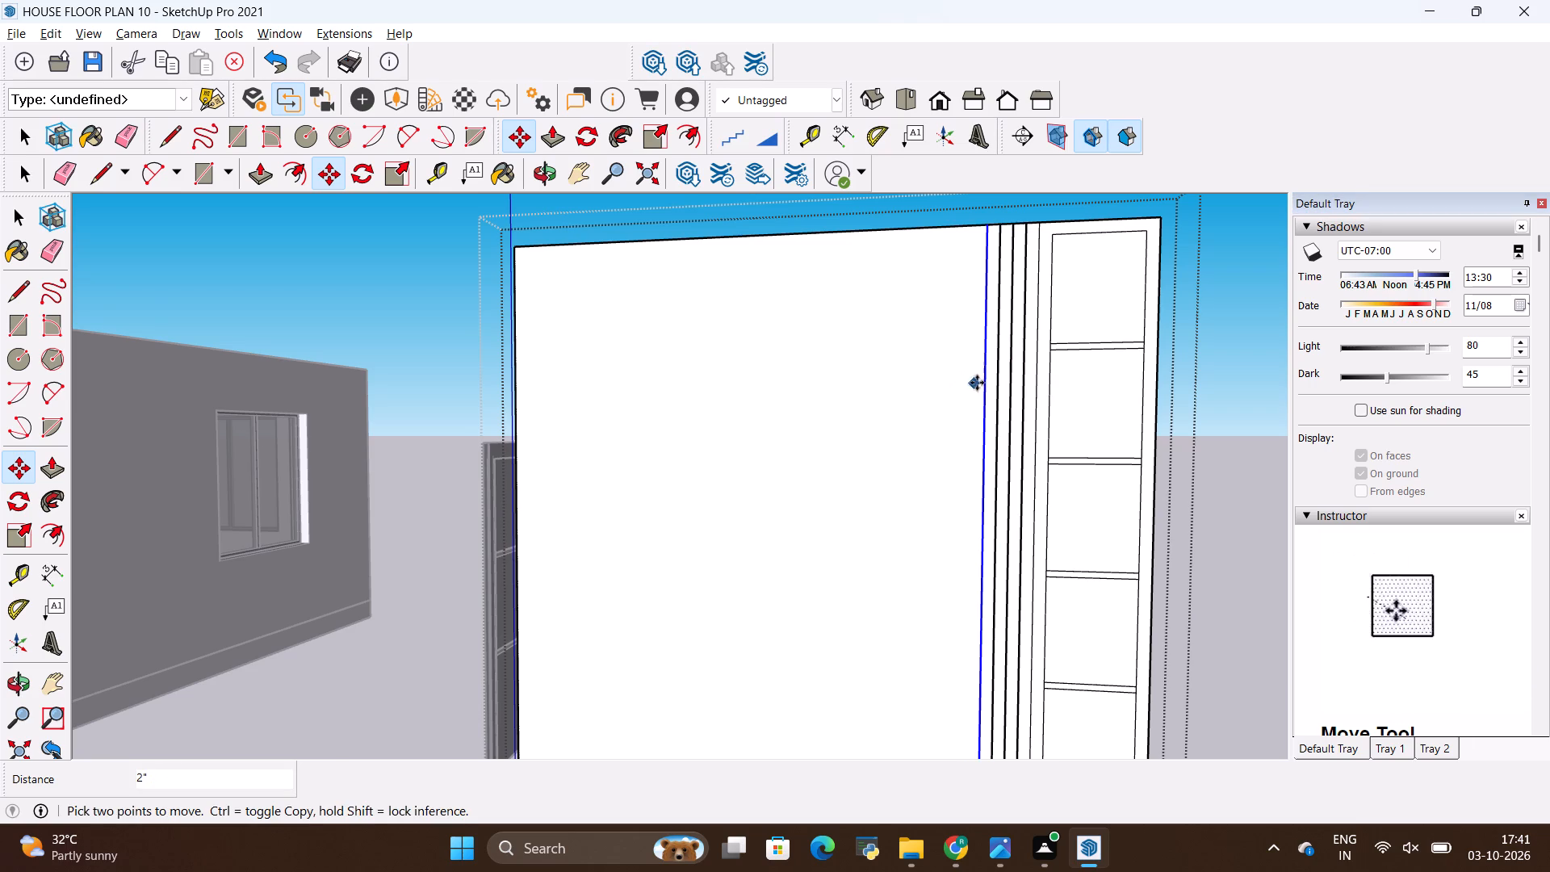
ctrl+click(998, 377)
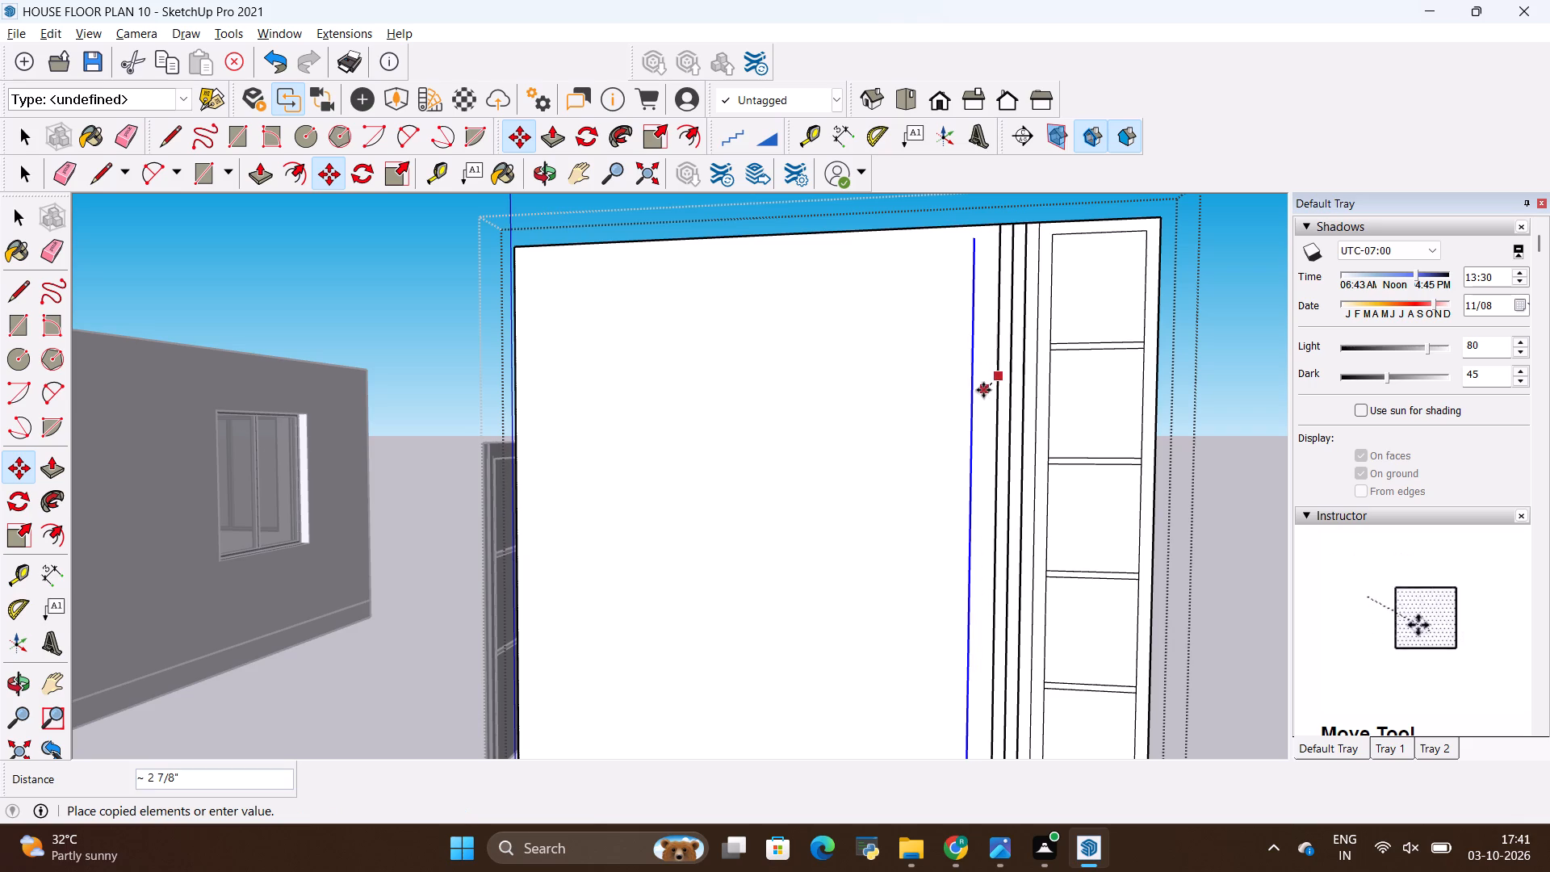
key(Escape)
scroll(1000, 408, up, 5)
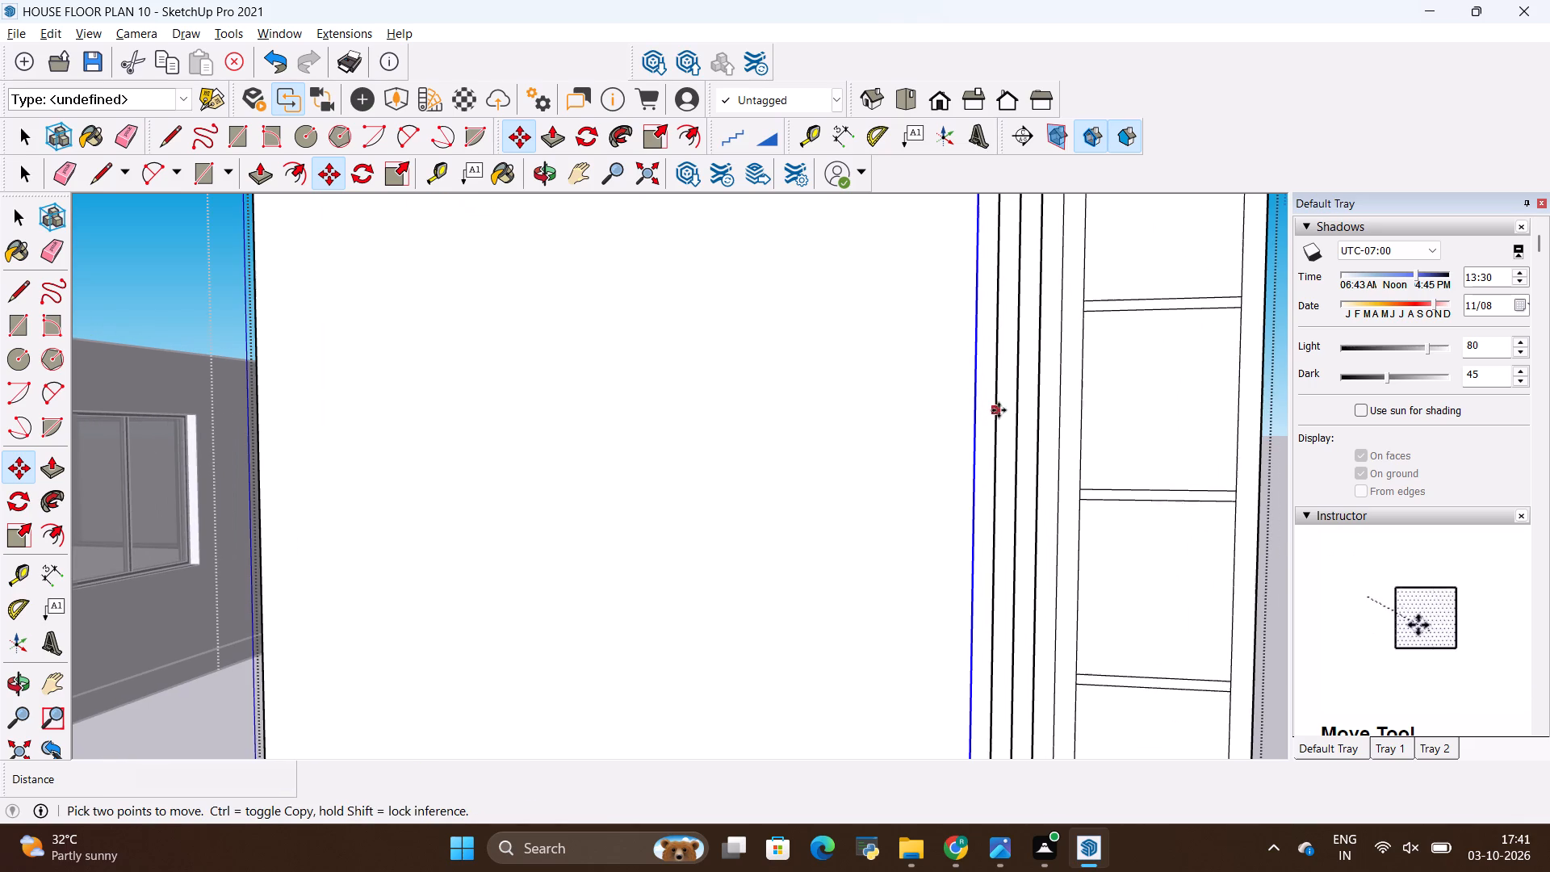
key(Escape)
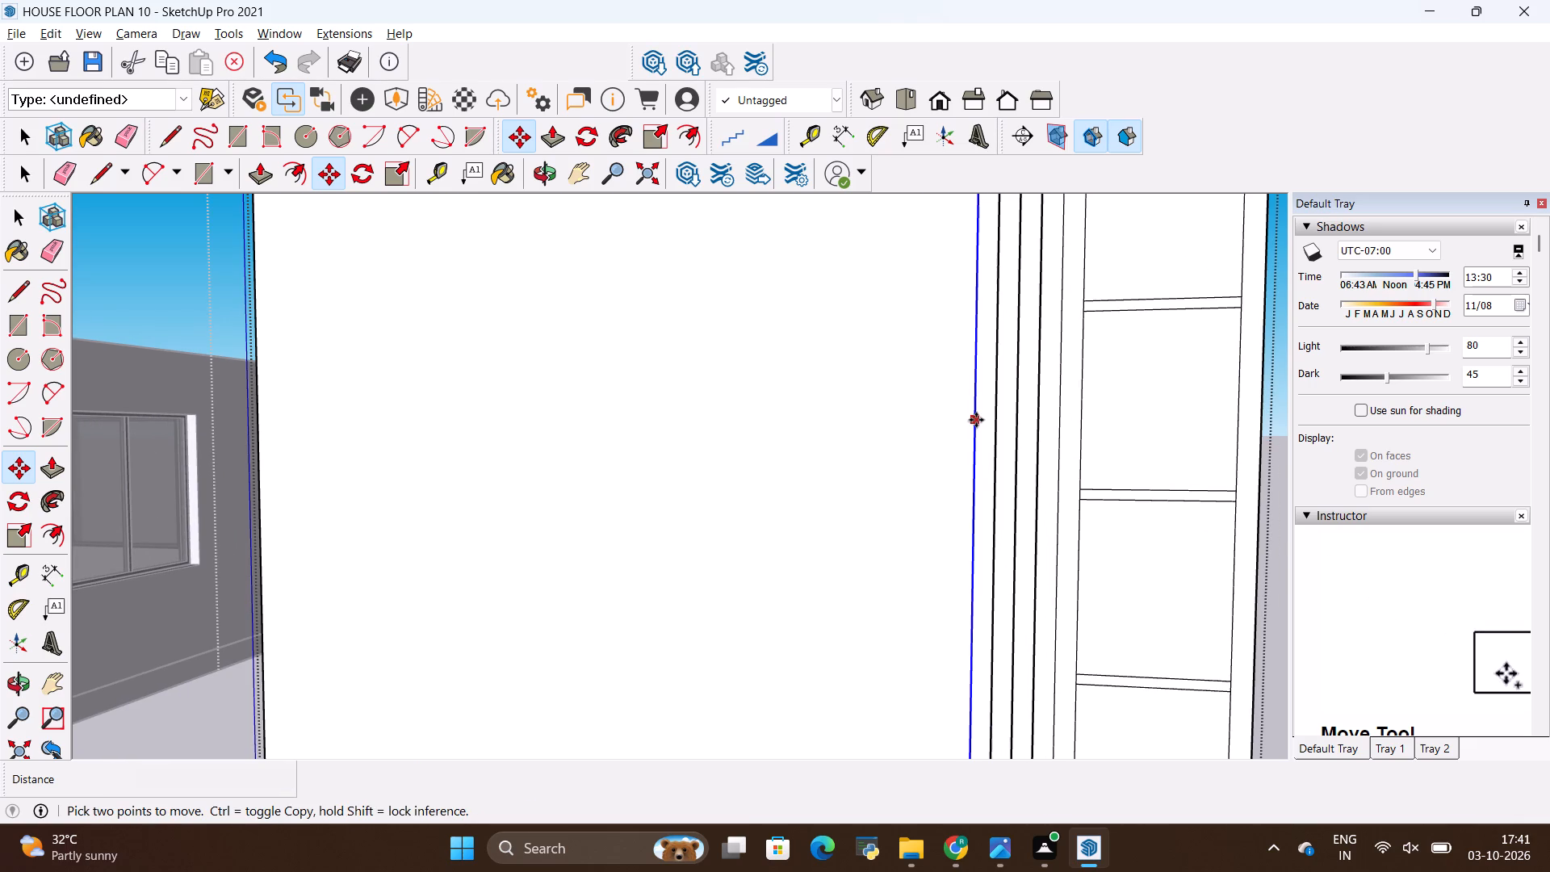
Select the four slat lines together with the cabinet-side edge and copy the set 8" further into the wide TV panel.
key(space)
click(928, 432)
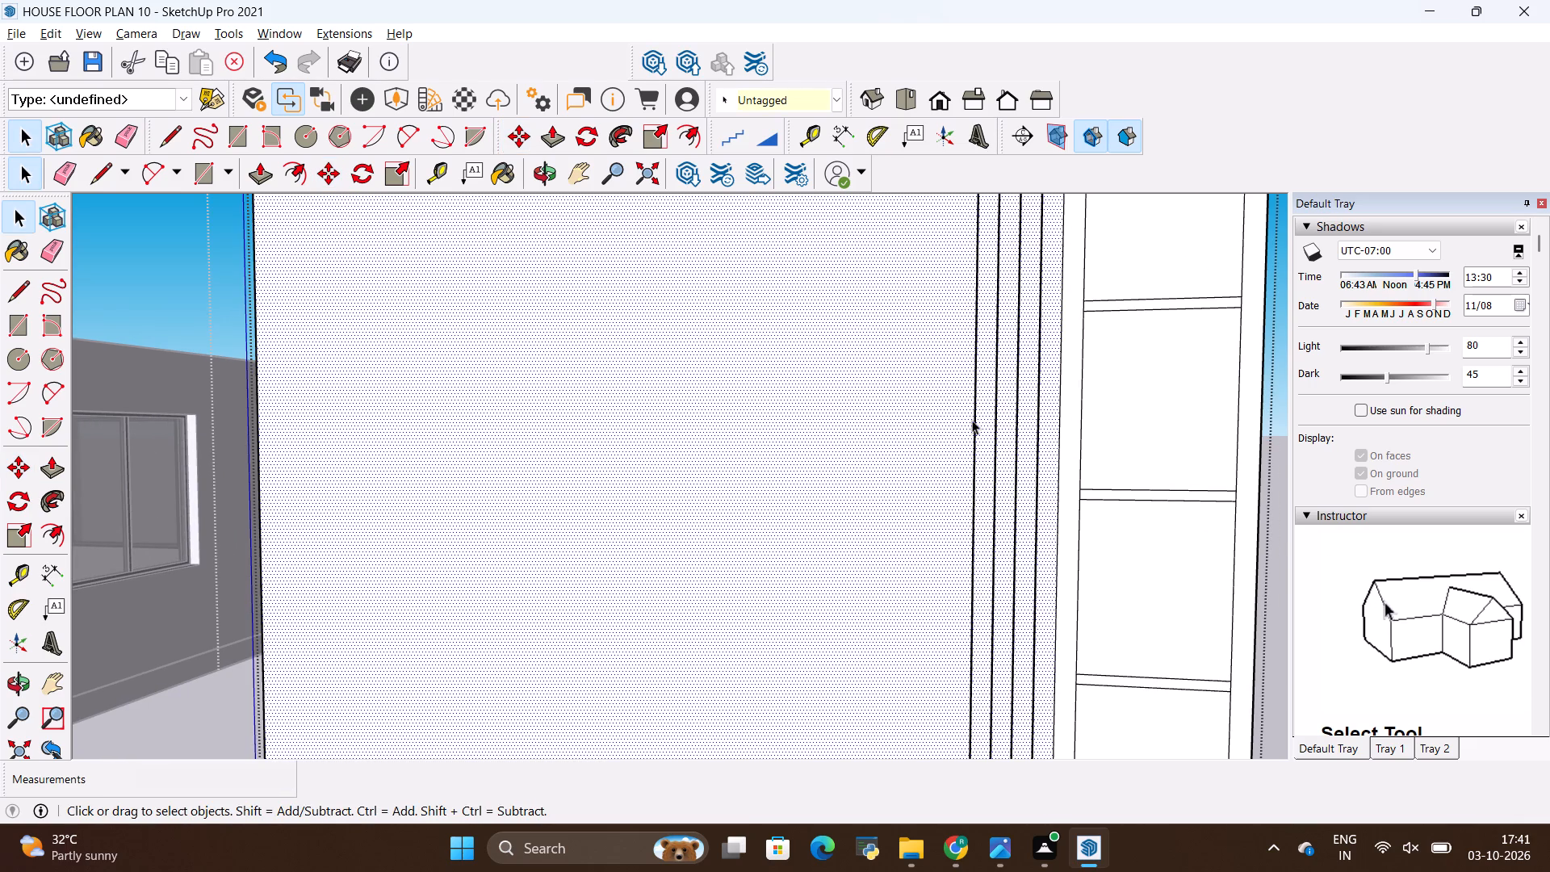
click(972, 420)
click(978, 426)
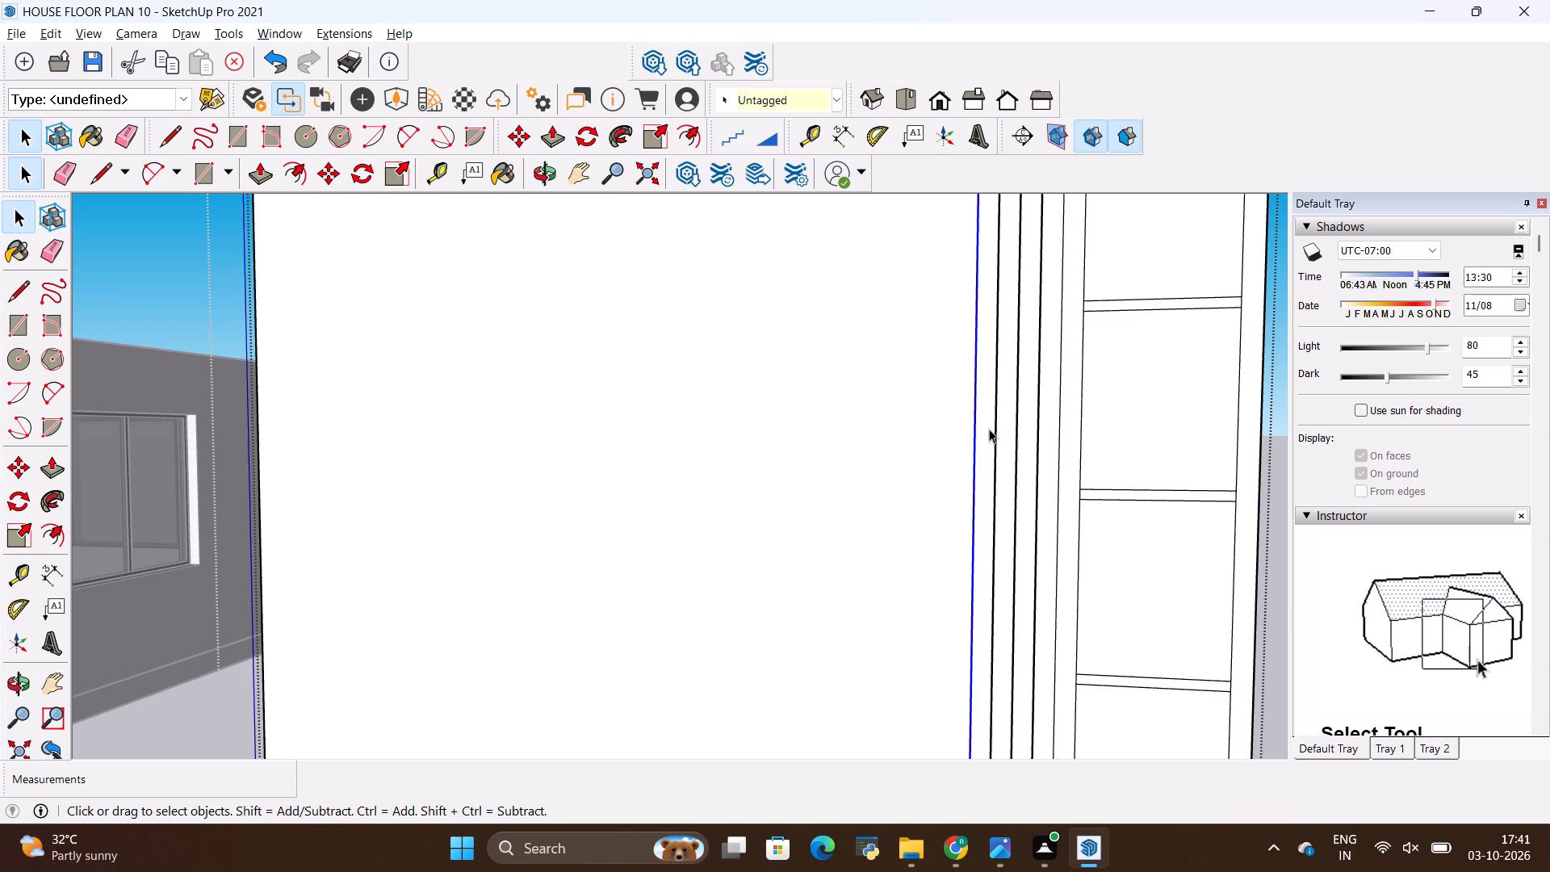
ctrl+click(994, 424)
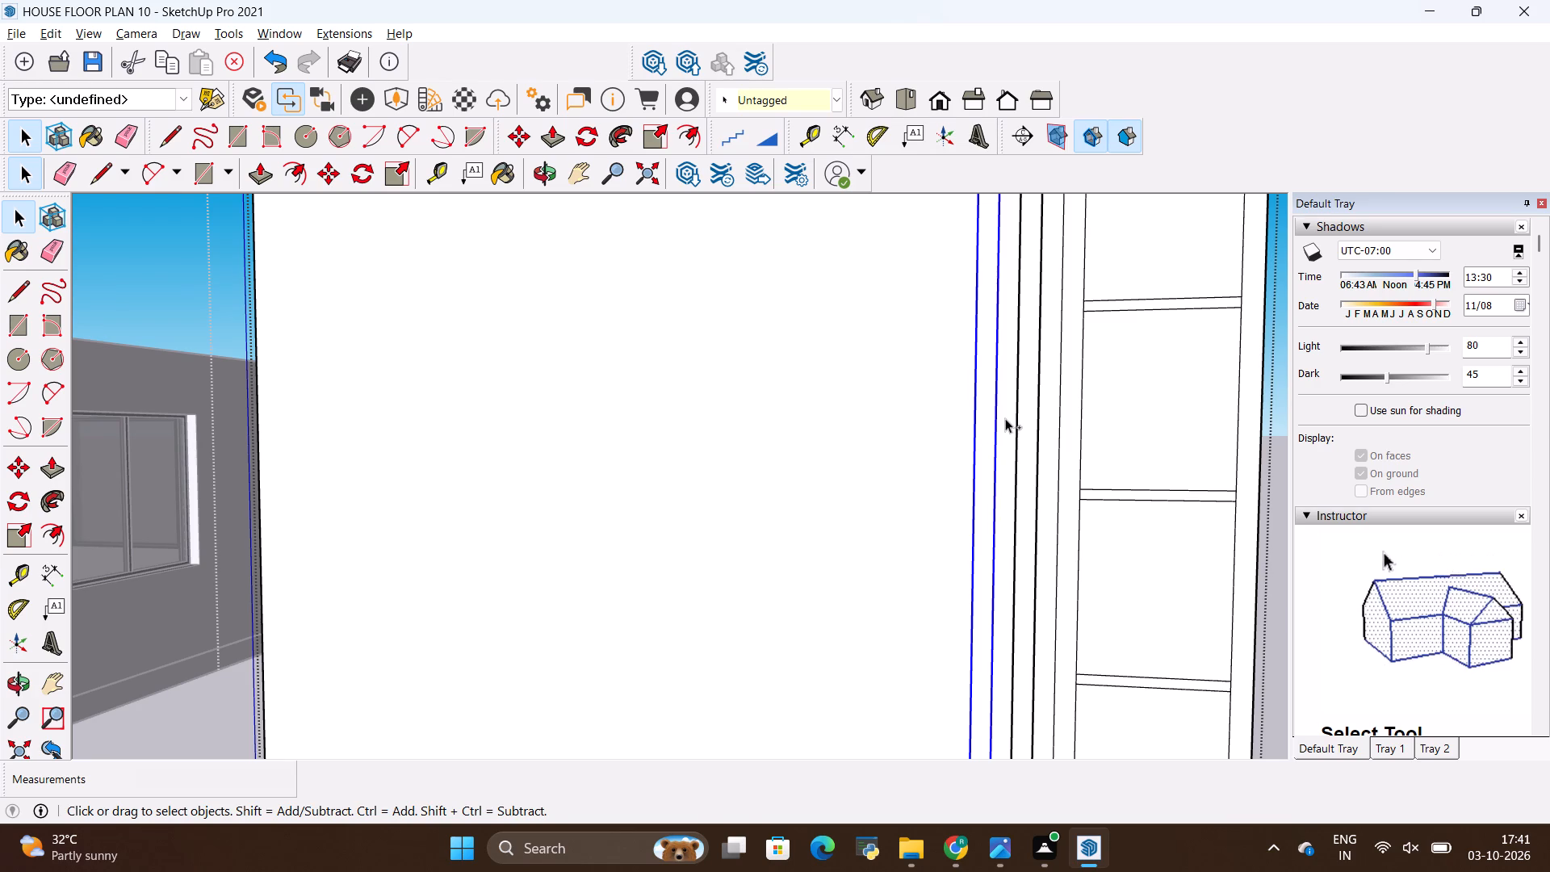
ctrl+click(1019, 416)
ctrl+click(1037, 416)
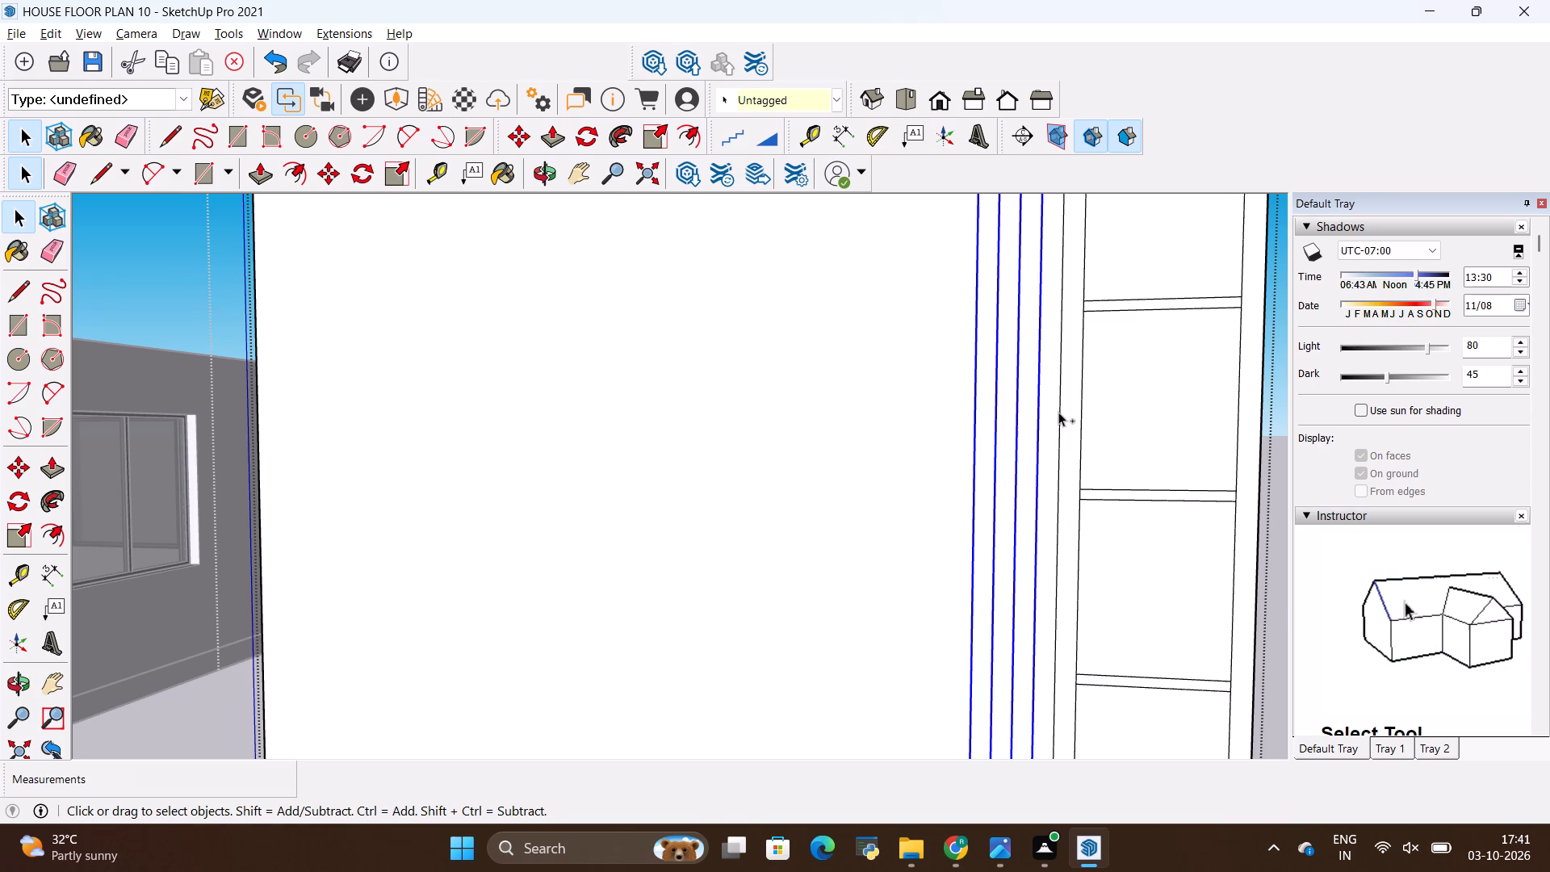
ctrl+click(1058, 412)
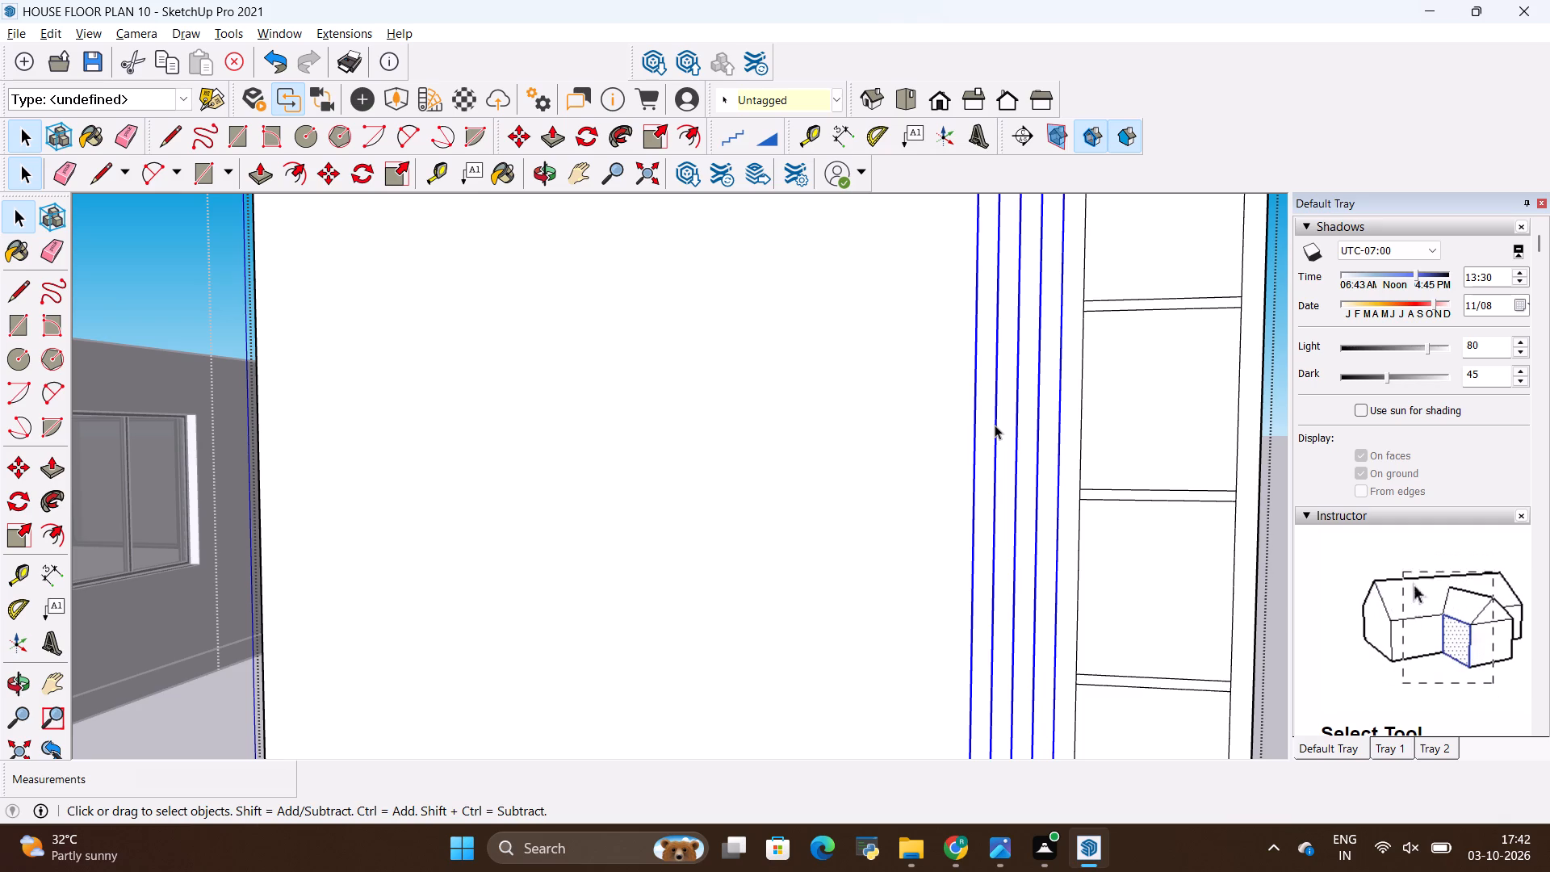
scroll(941, 416, down, 3)
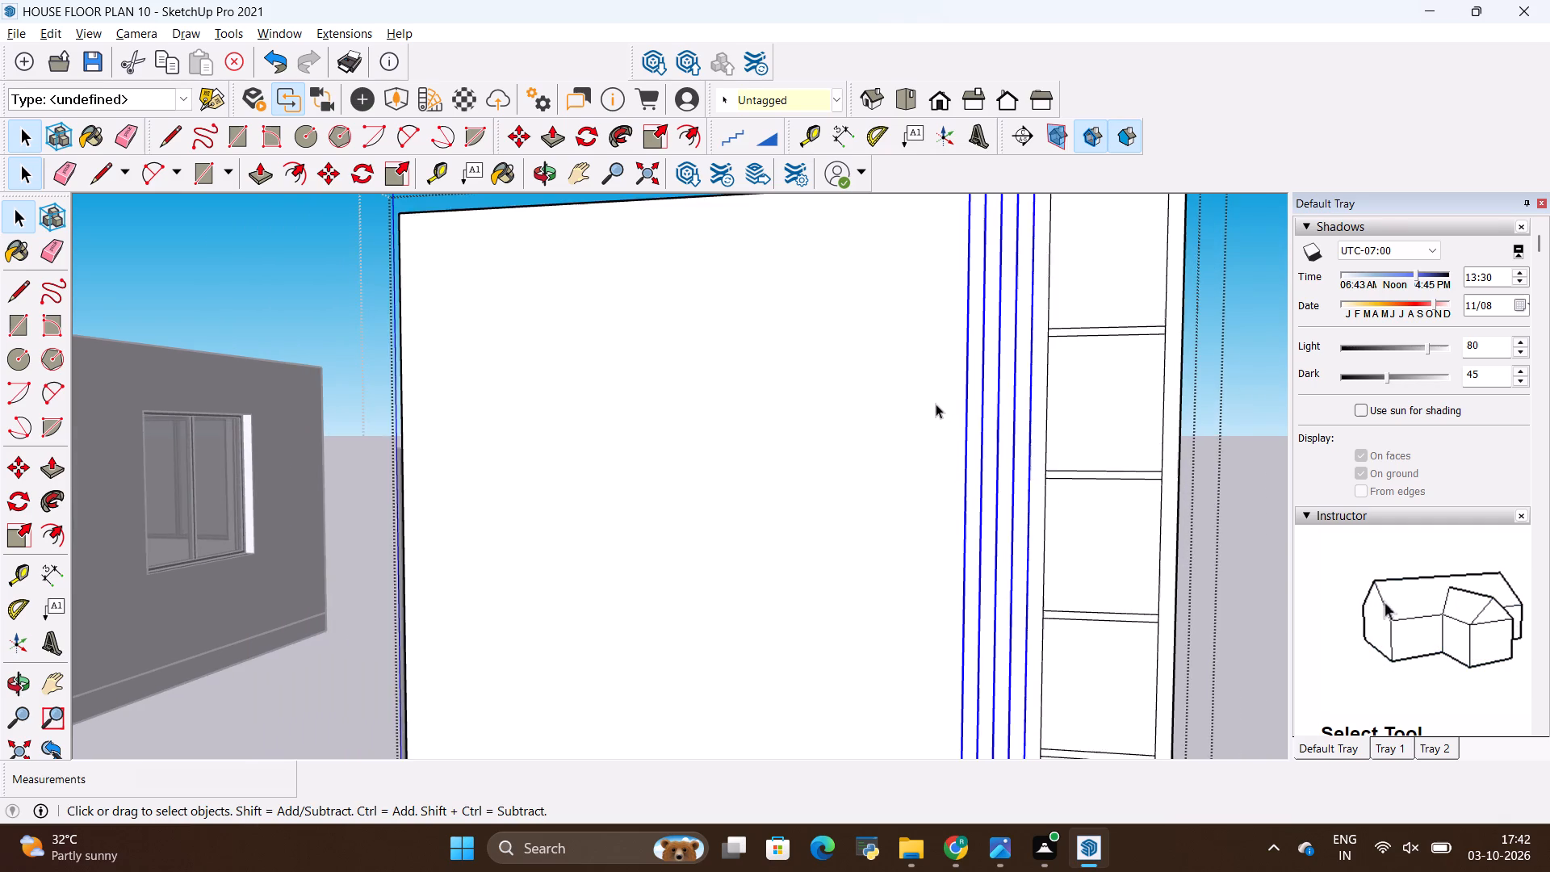
scroll(935, 403, down, 5)
scroll(951, 725, up, 2)
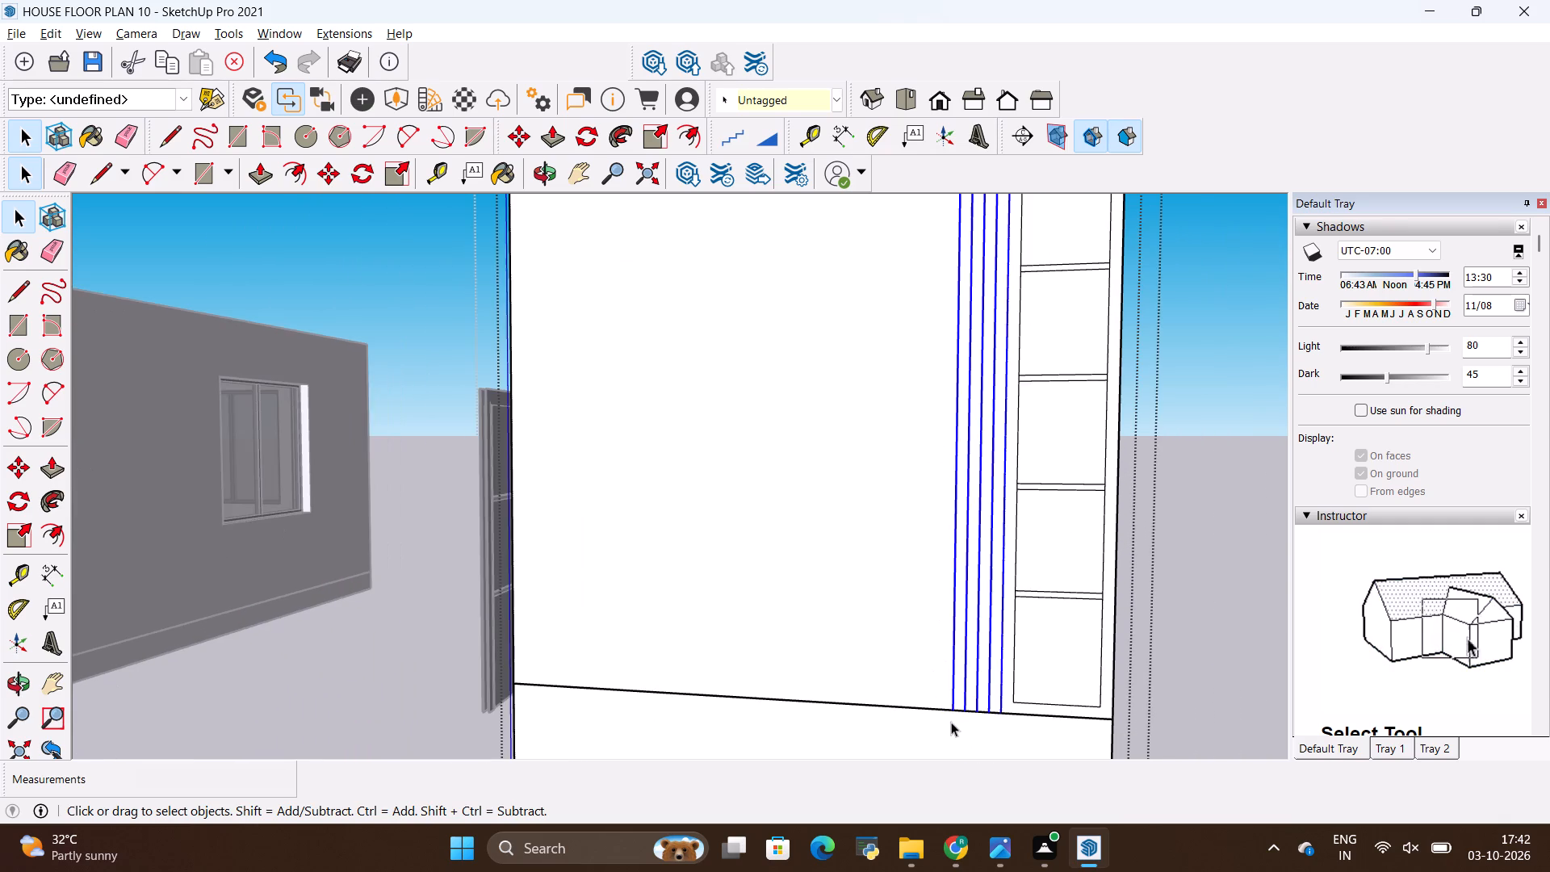
scroll(949, 707, down, 2)
scroll(949, 710, up, 2)
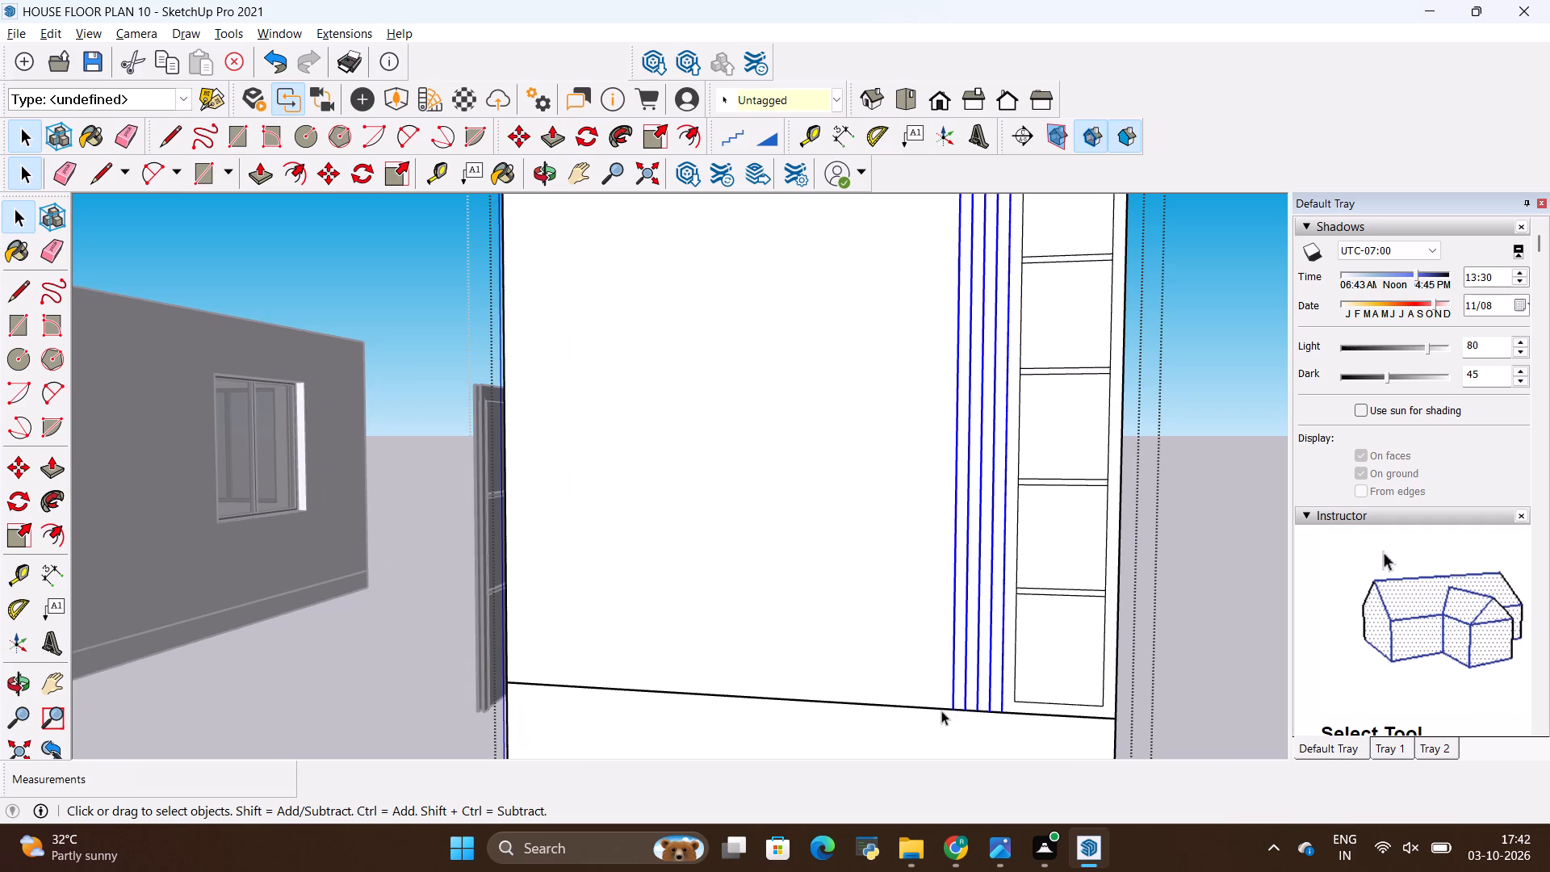
scroll(944, 711, up, 5)
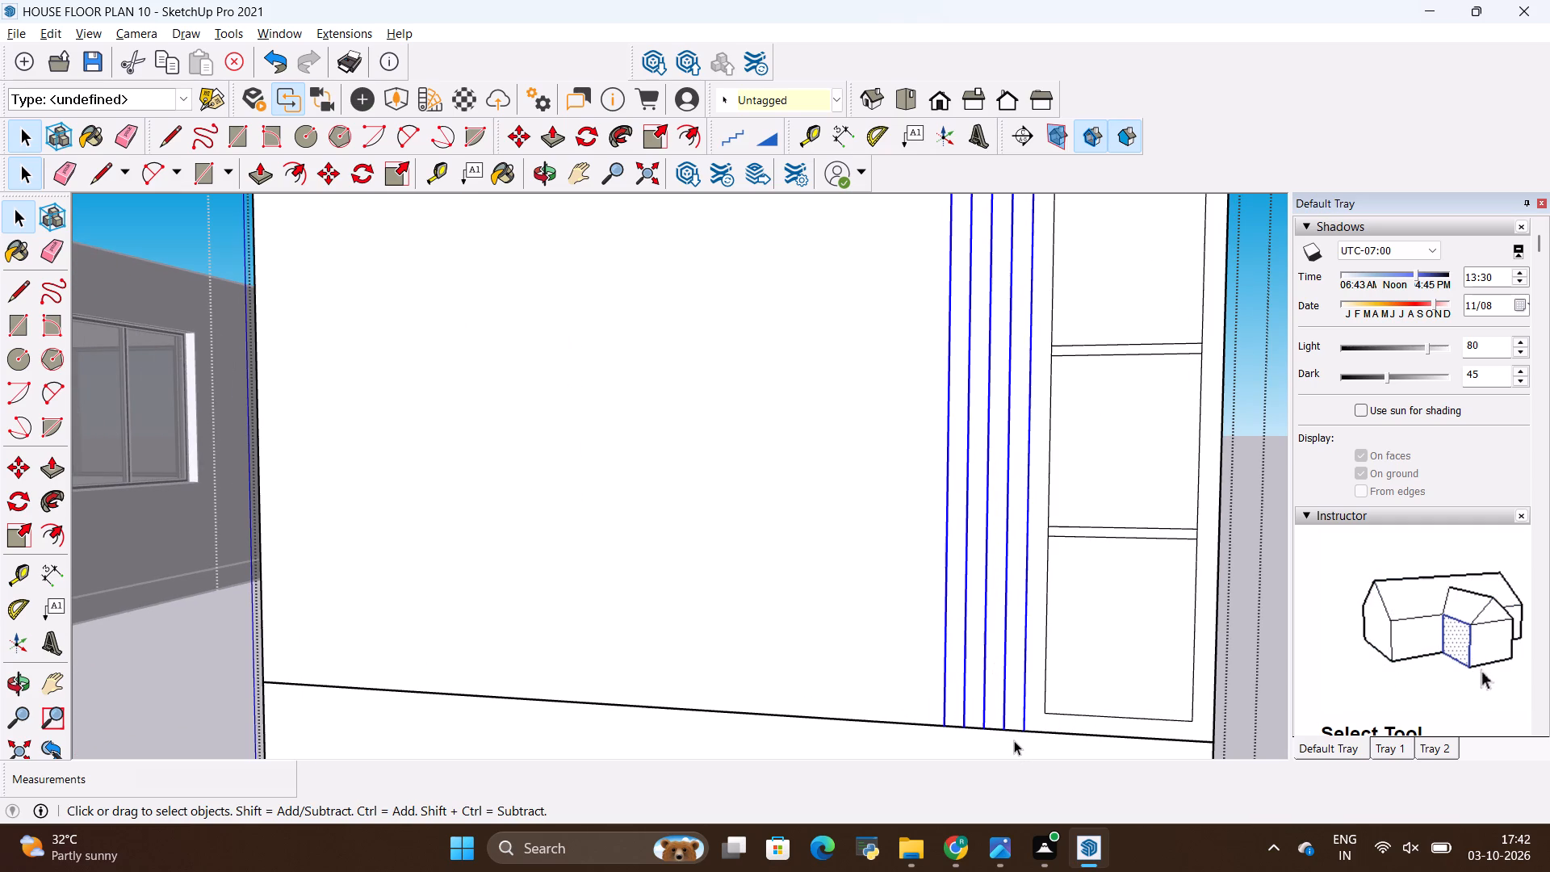
scroll(1014, 723, down, 1)
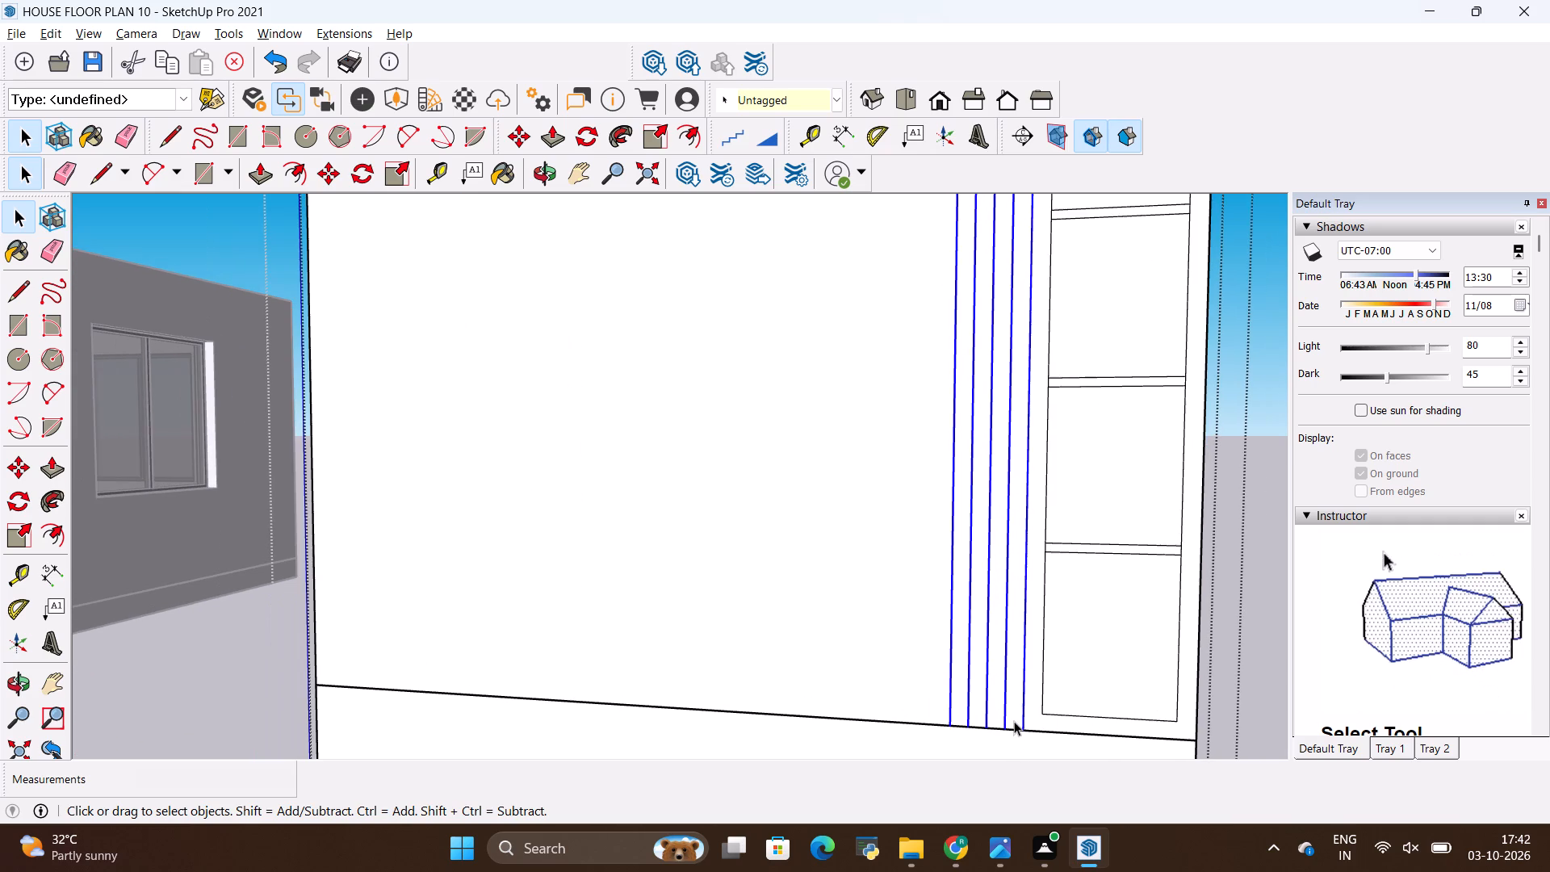
scroll(1014, 706, down, 3)
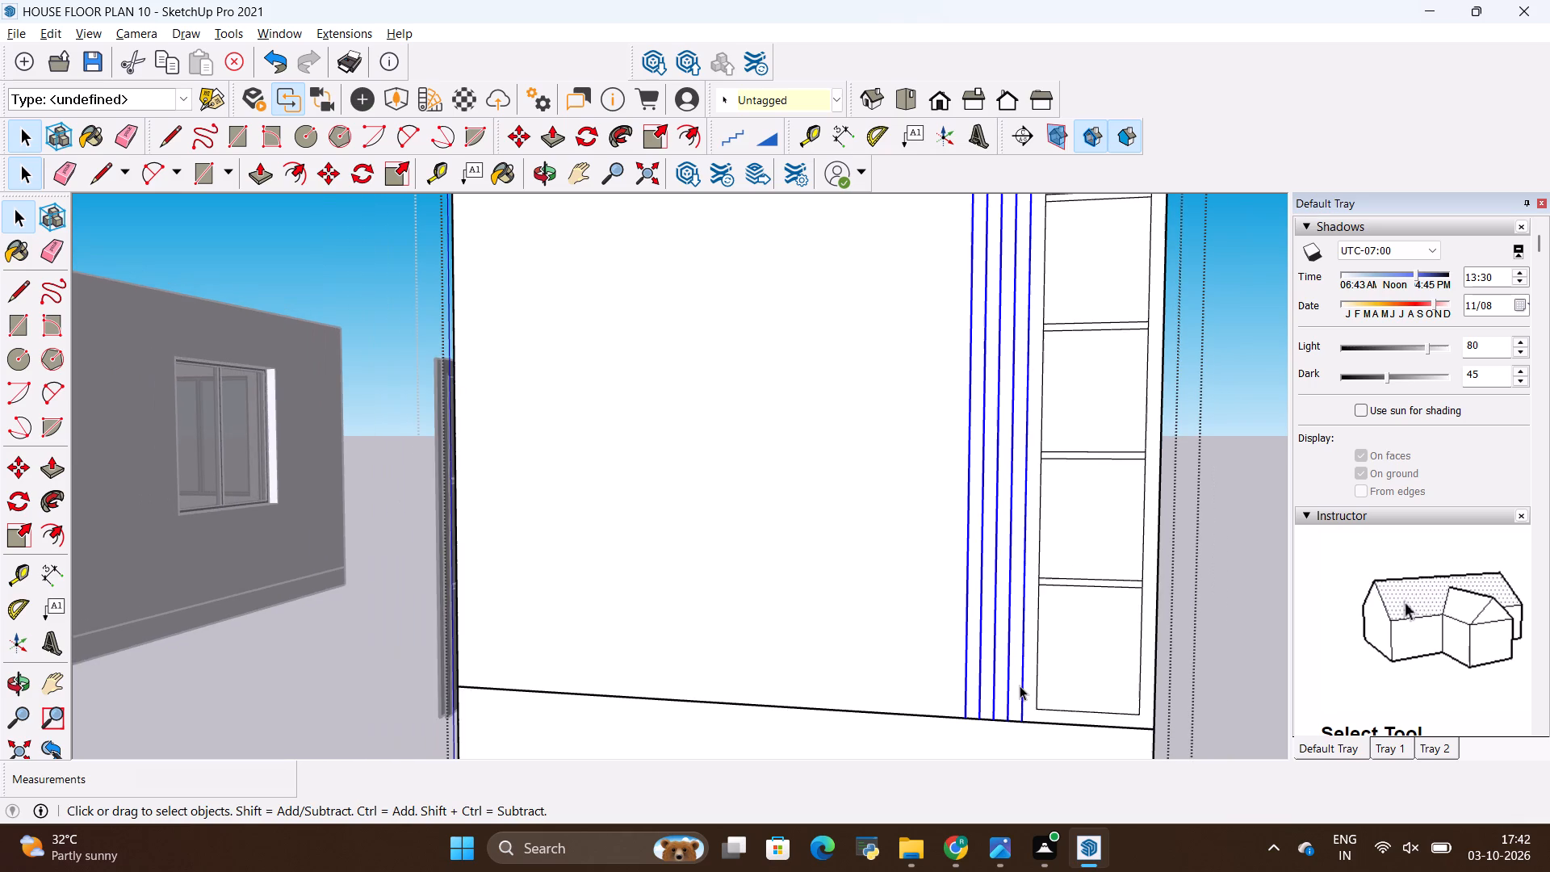
scroll(1020, 685, down, 1)
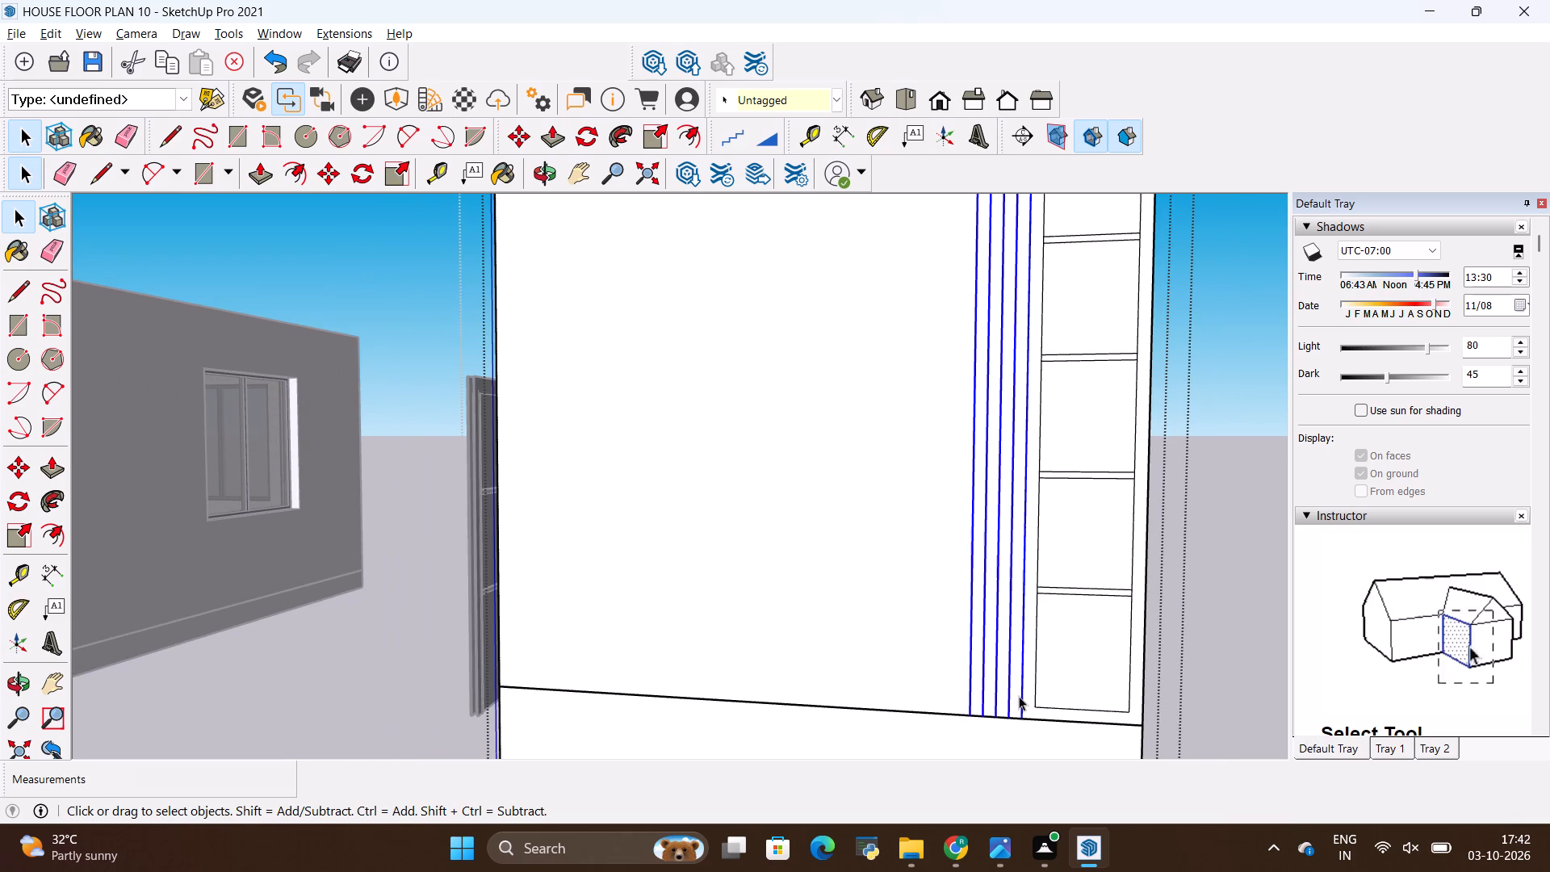
scroll(1016, 707, up, 4)
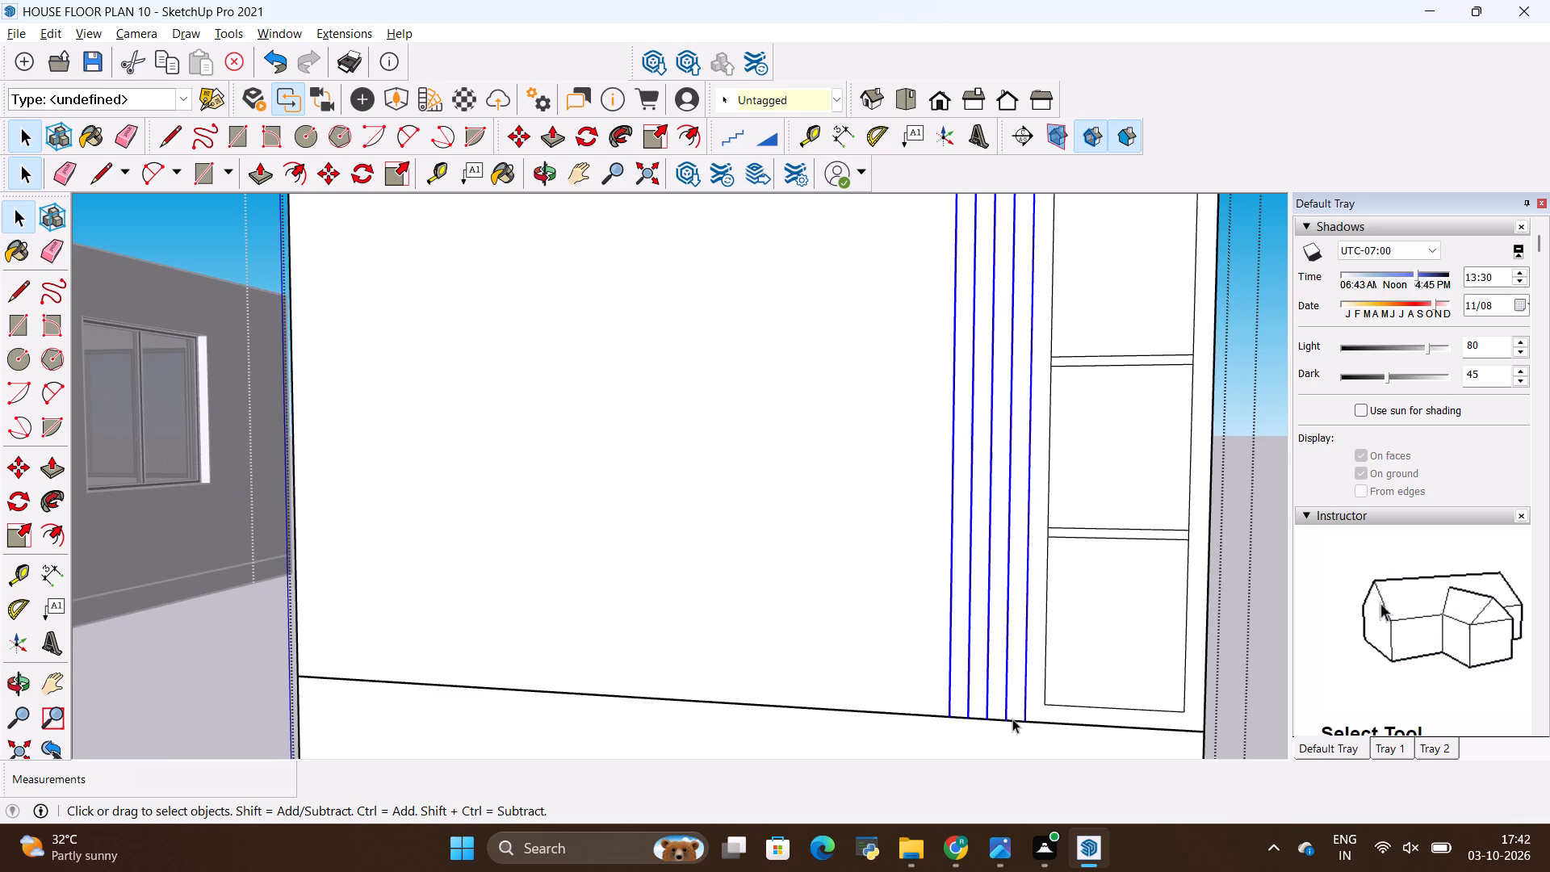
scroll(1013, 719, up, 5)
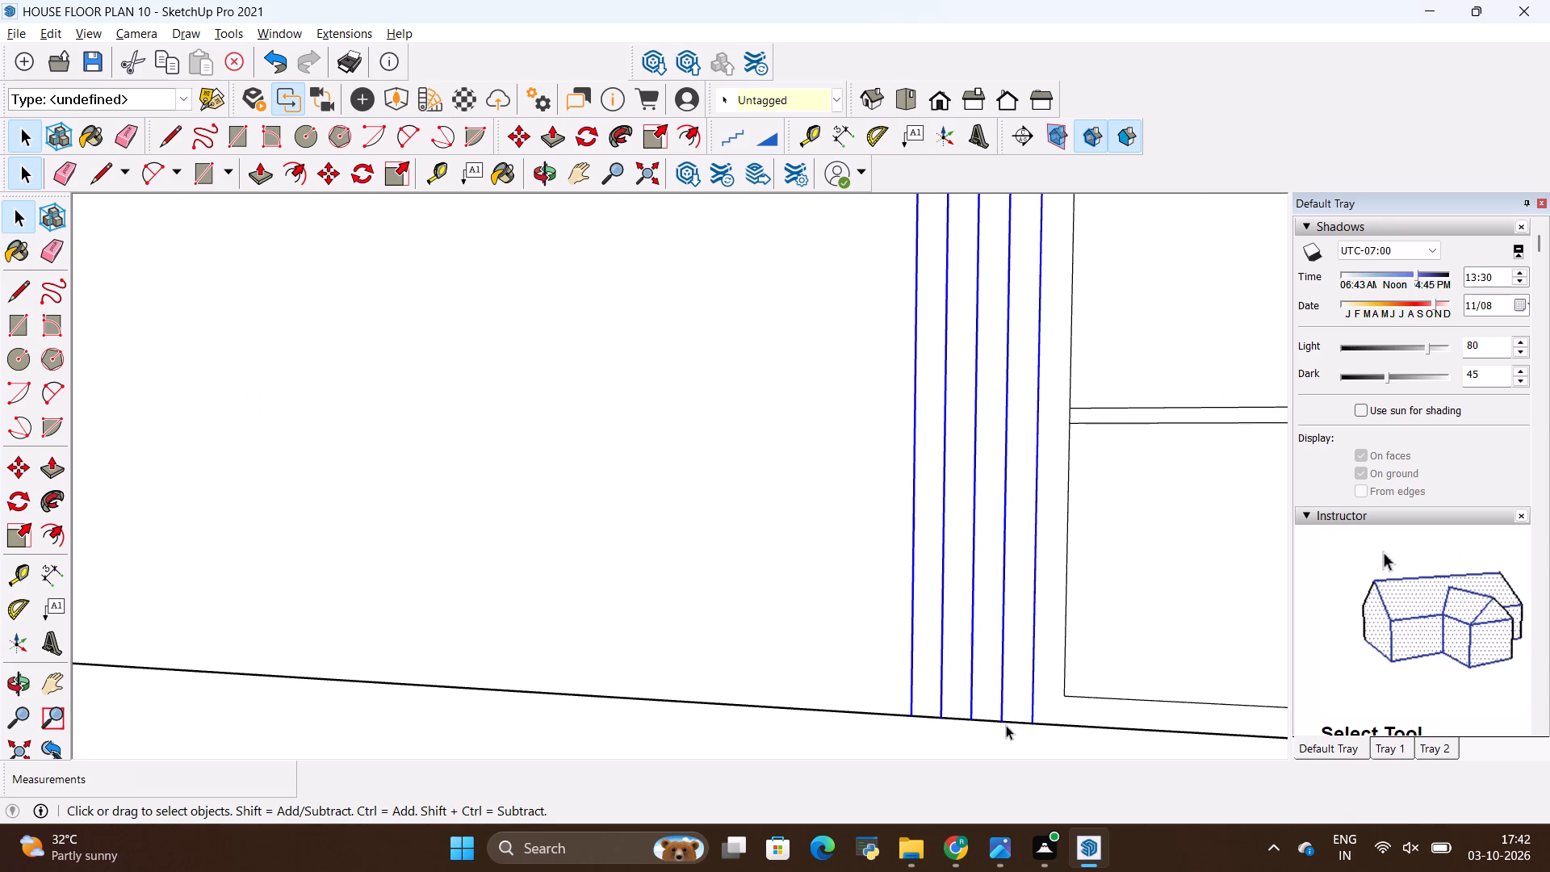
key(m)
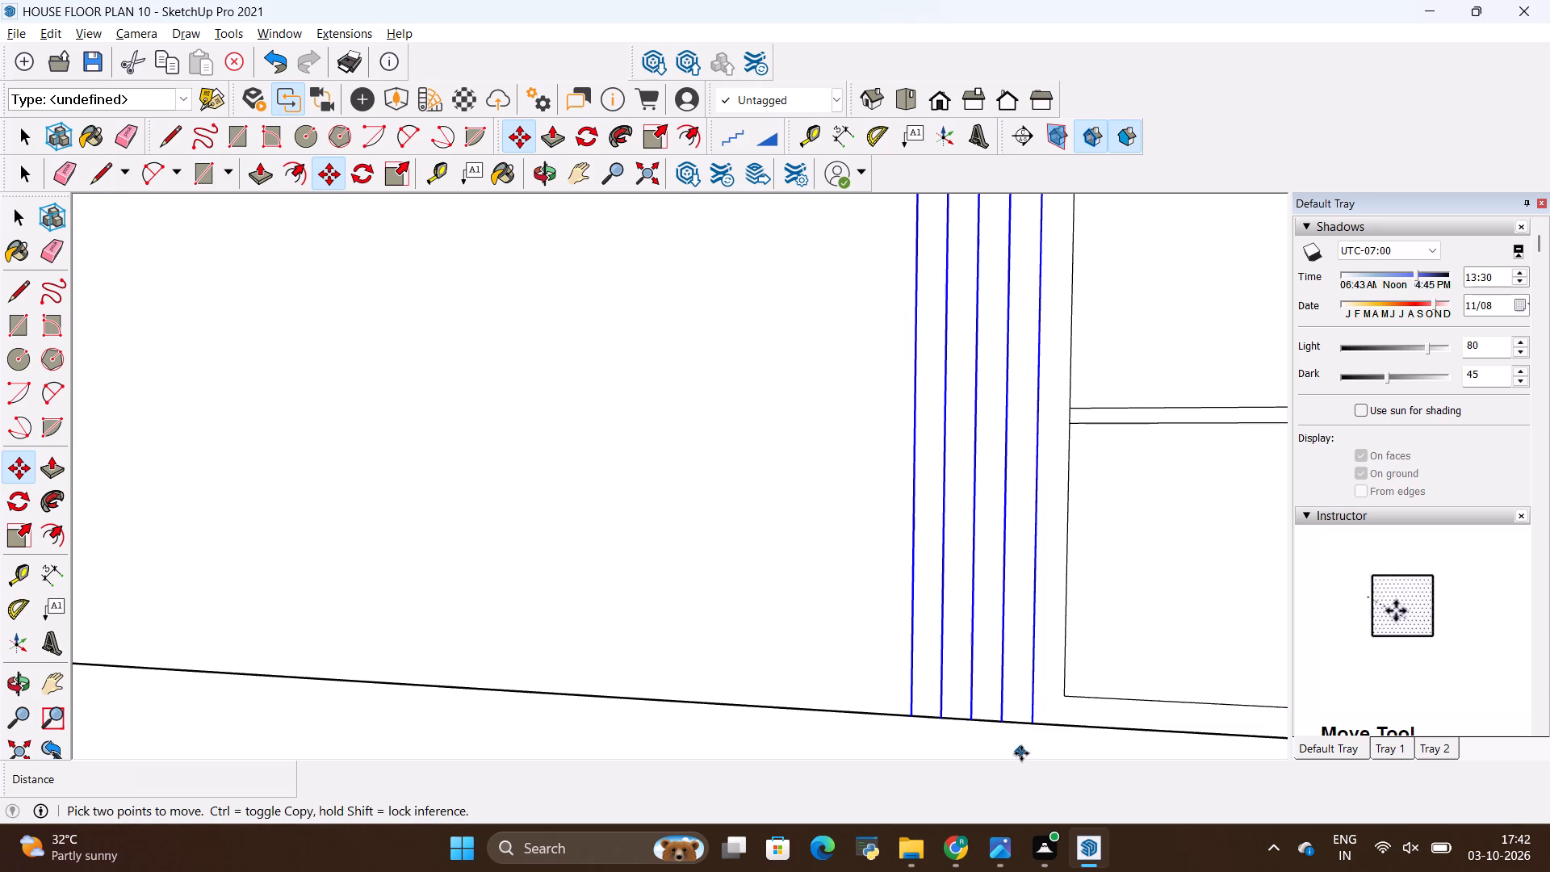
click(1037, 724)
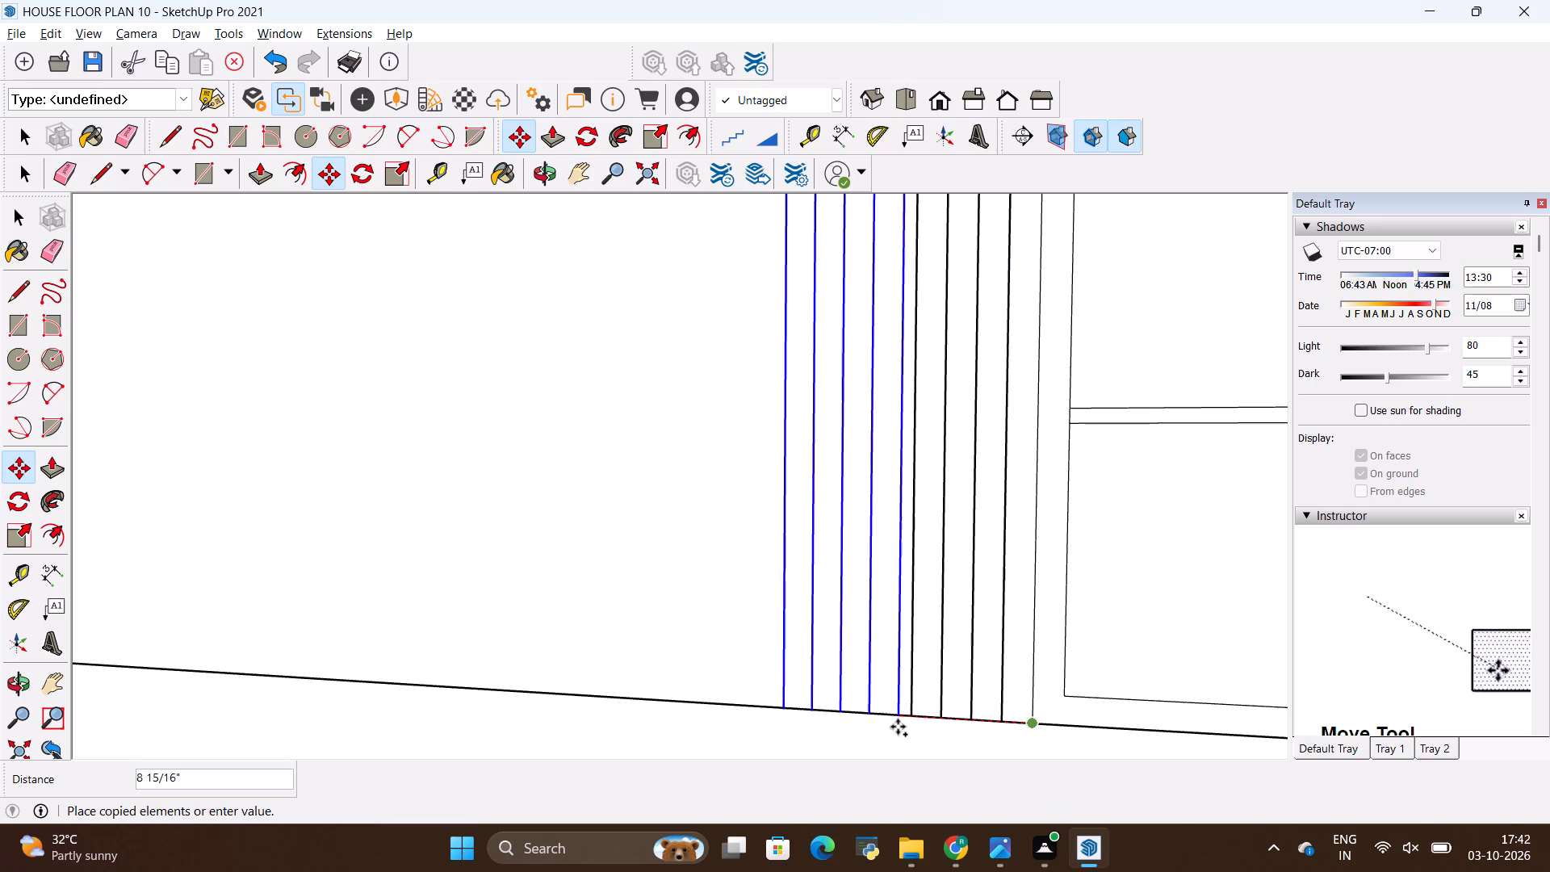
click(918, 724)
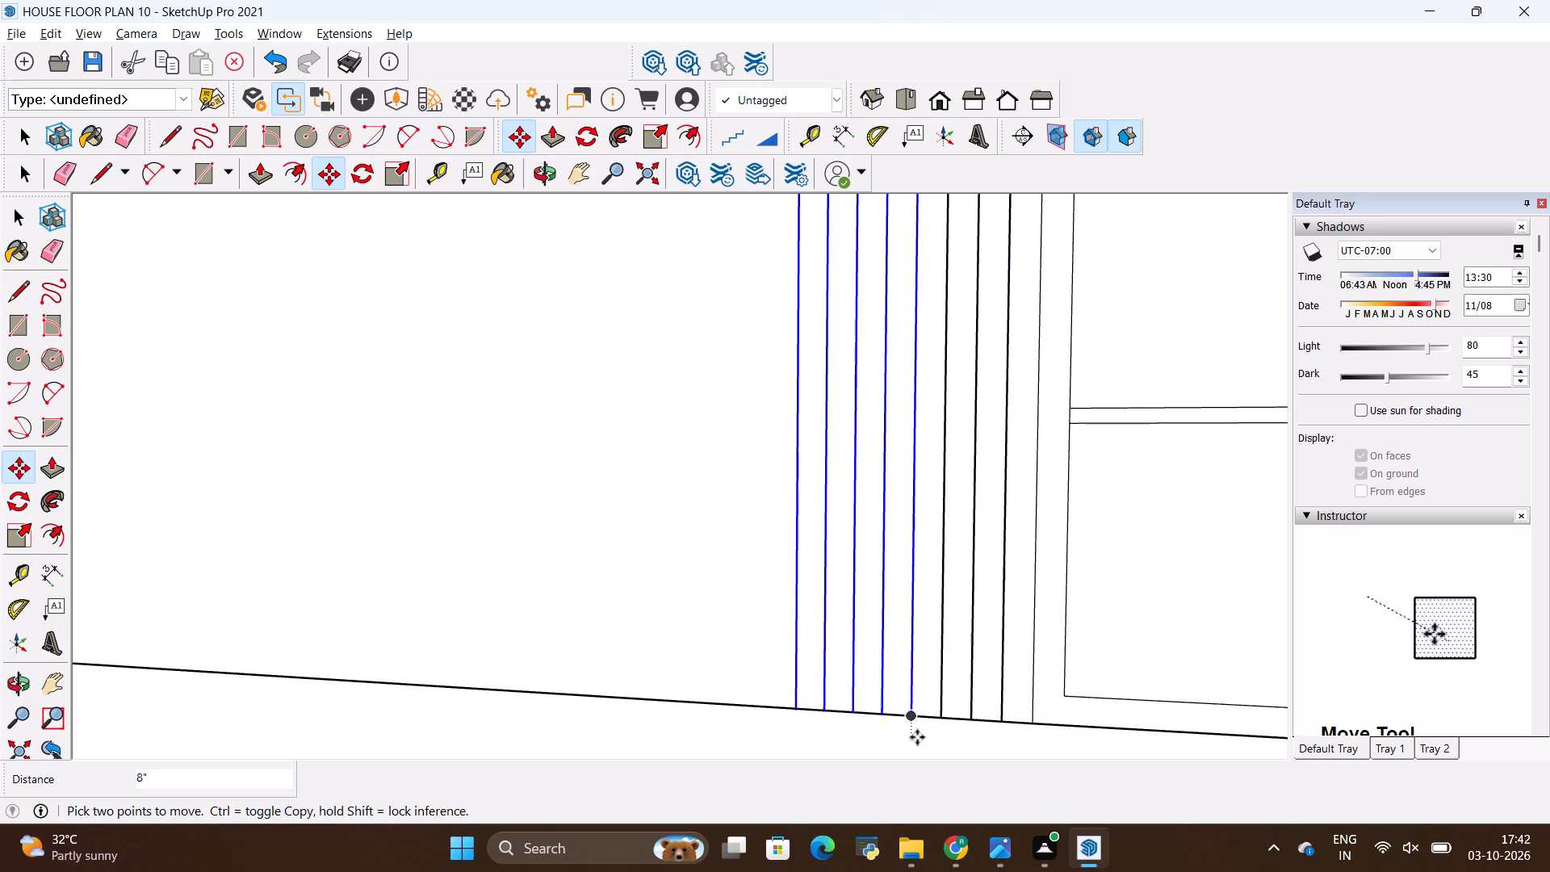
Add three more copies of the selected slat-line set, each 8" further from the cabinet, working from endpoint to endpoint.
ctrl+click(911, 715)
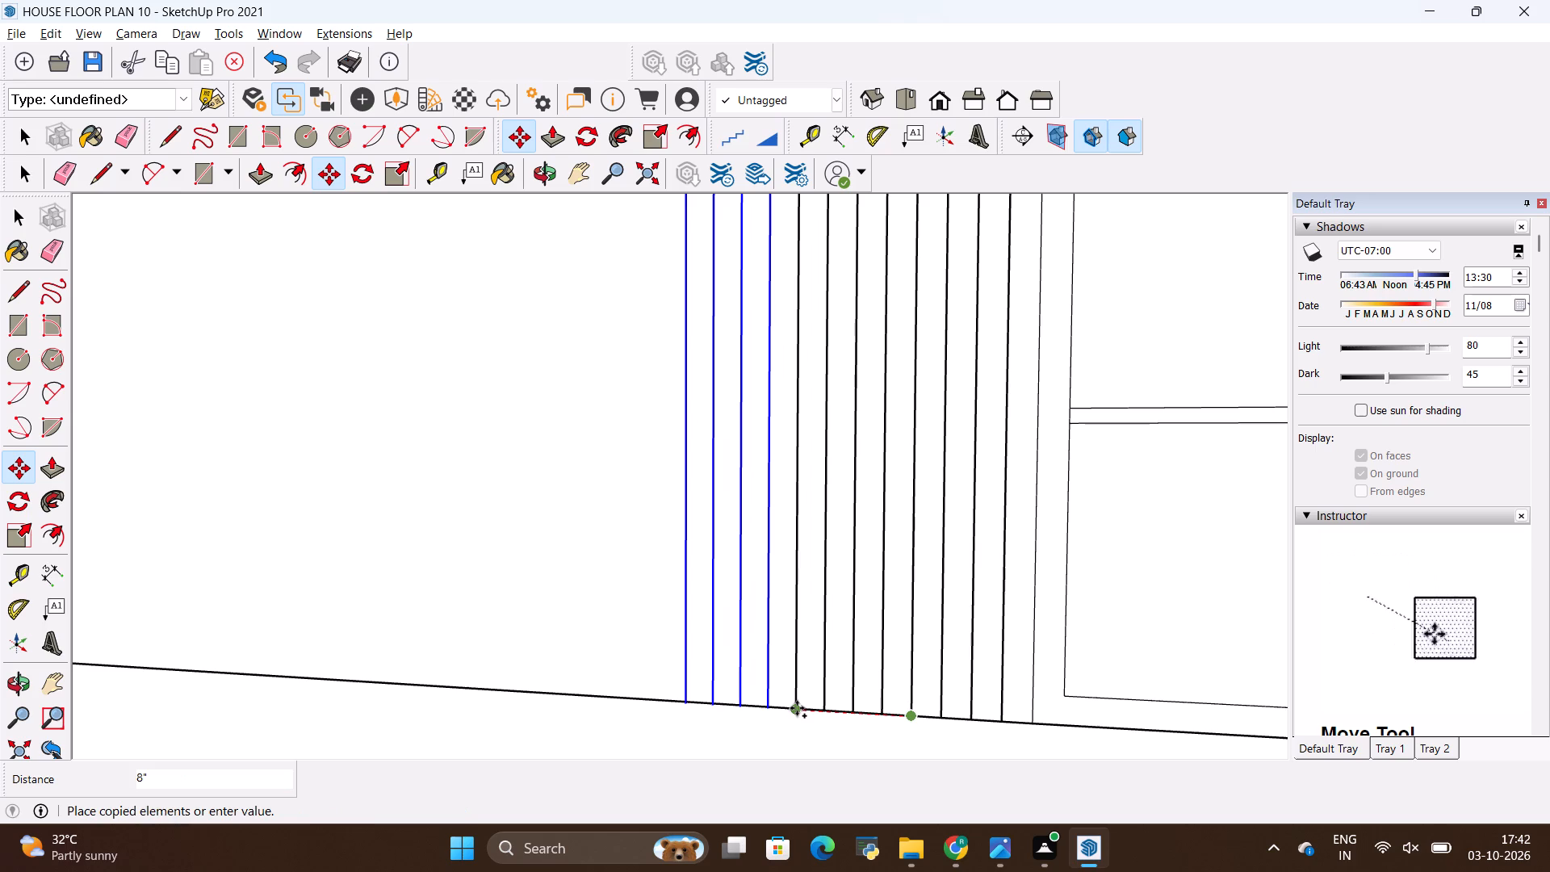
click(797, 708)
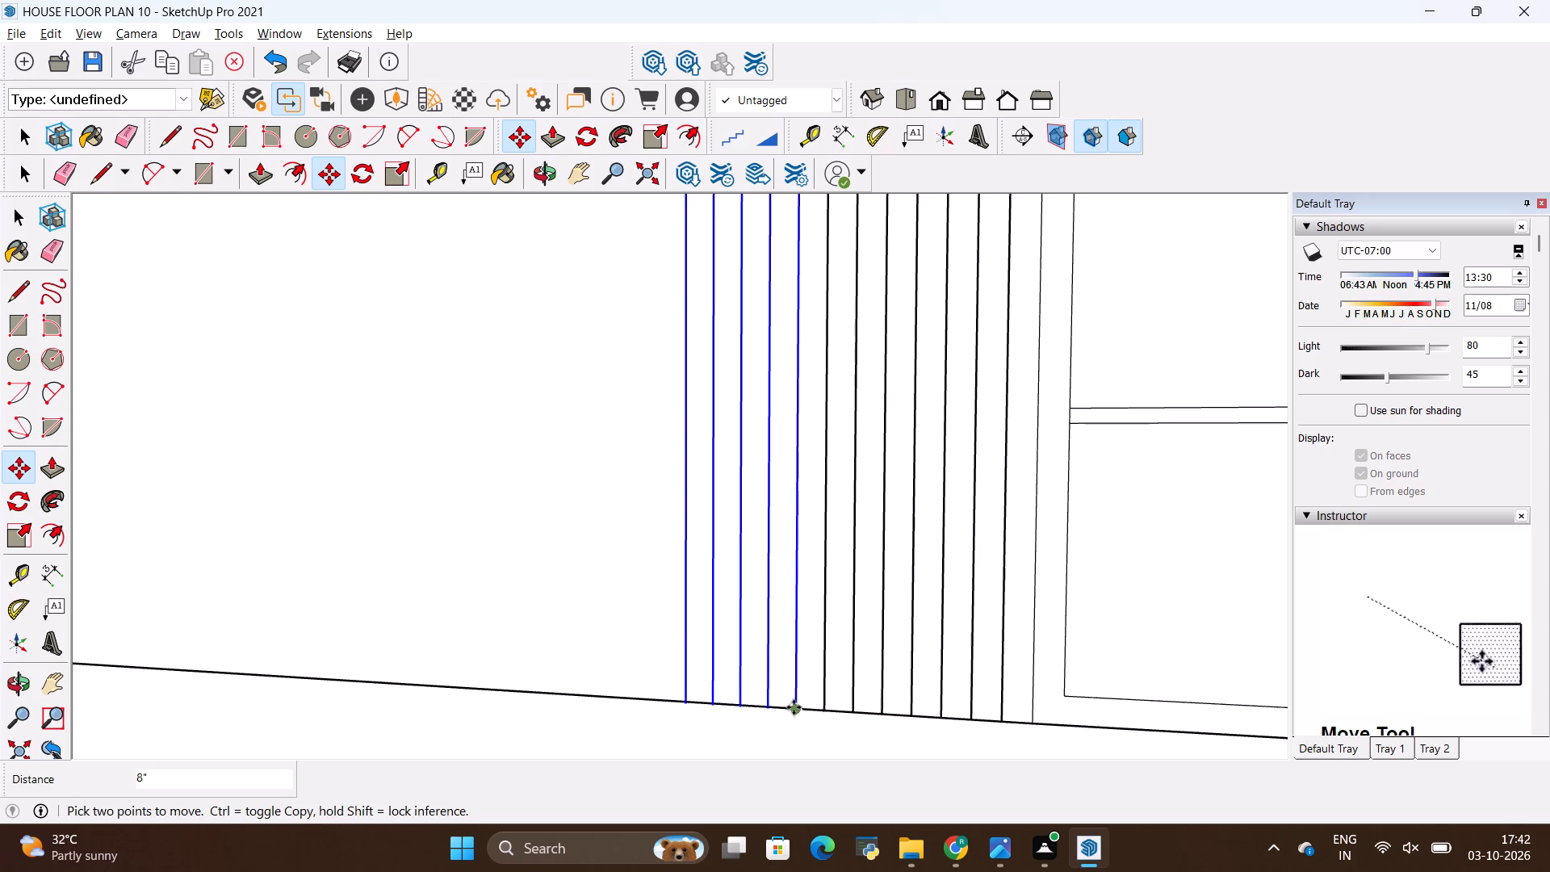
click(794, 706)
click(685, 698)
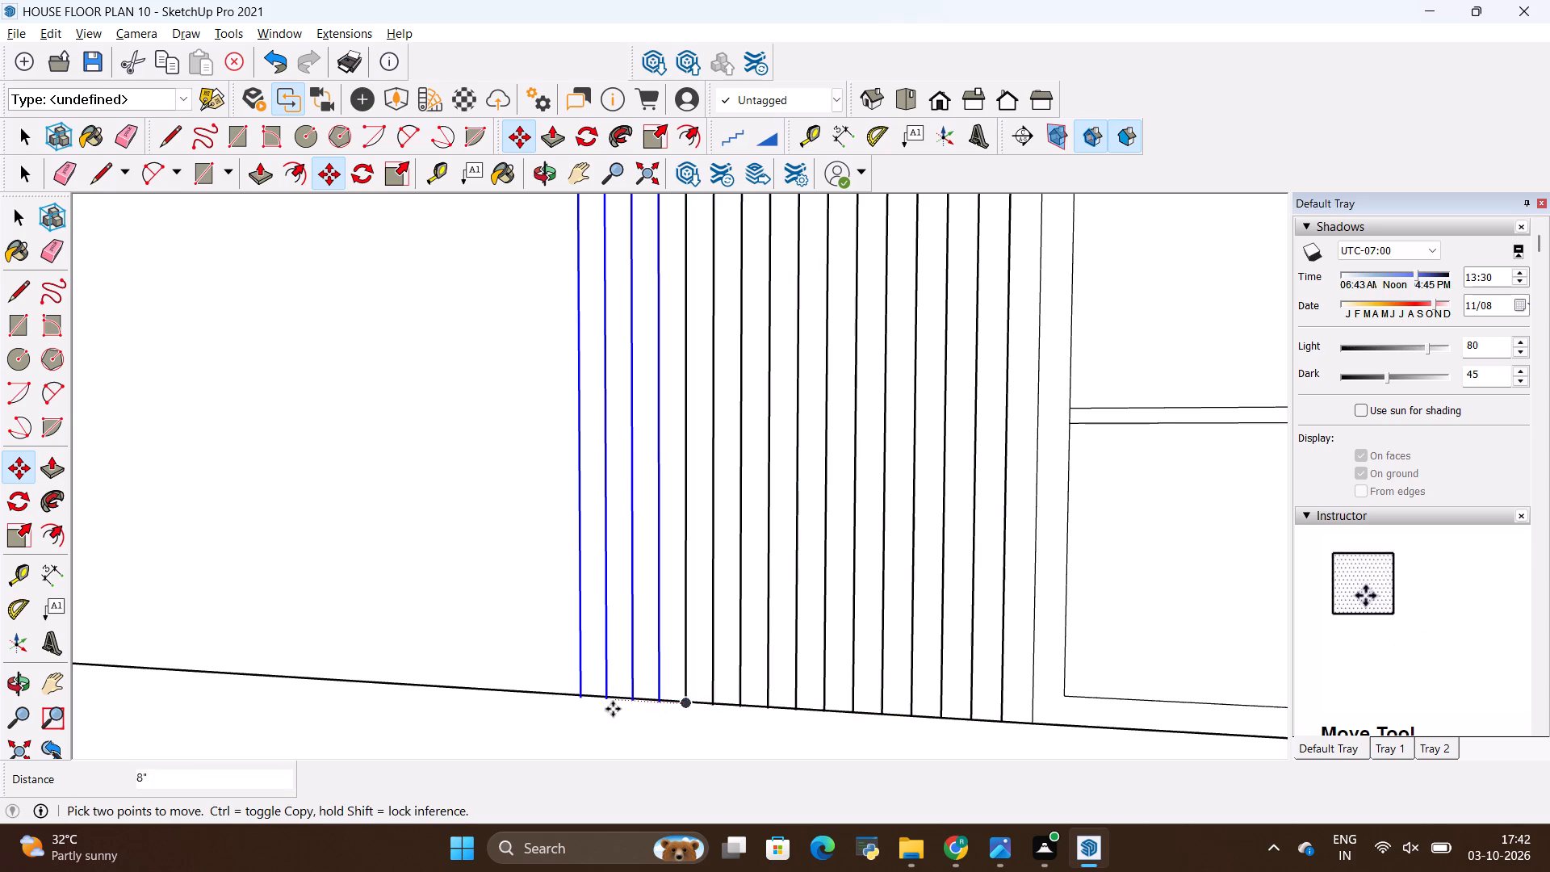
ctrl+click(685, 697)
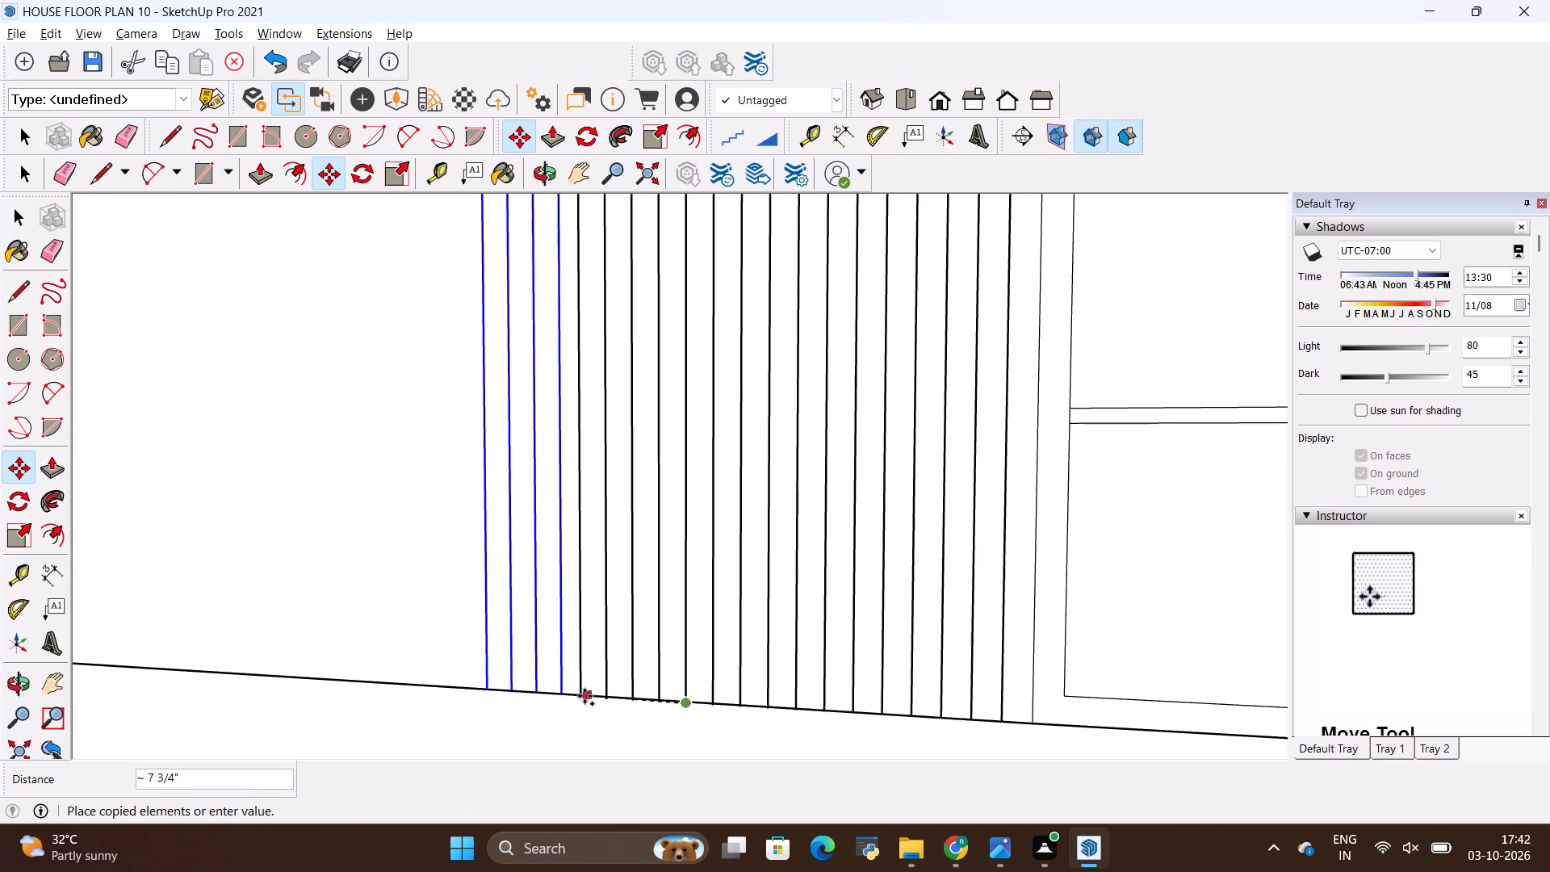
click(583, 696)
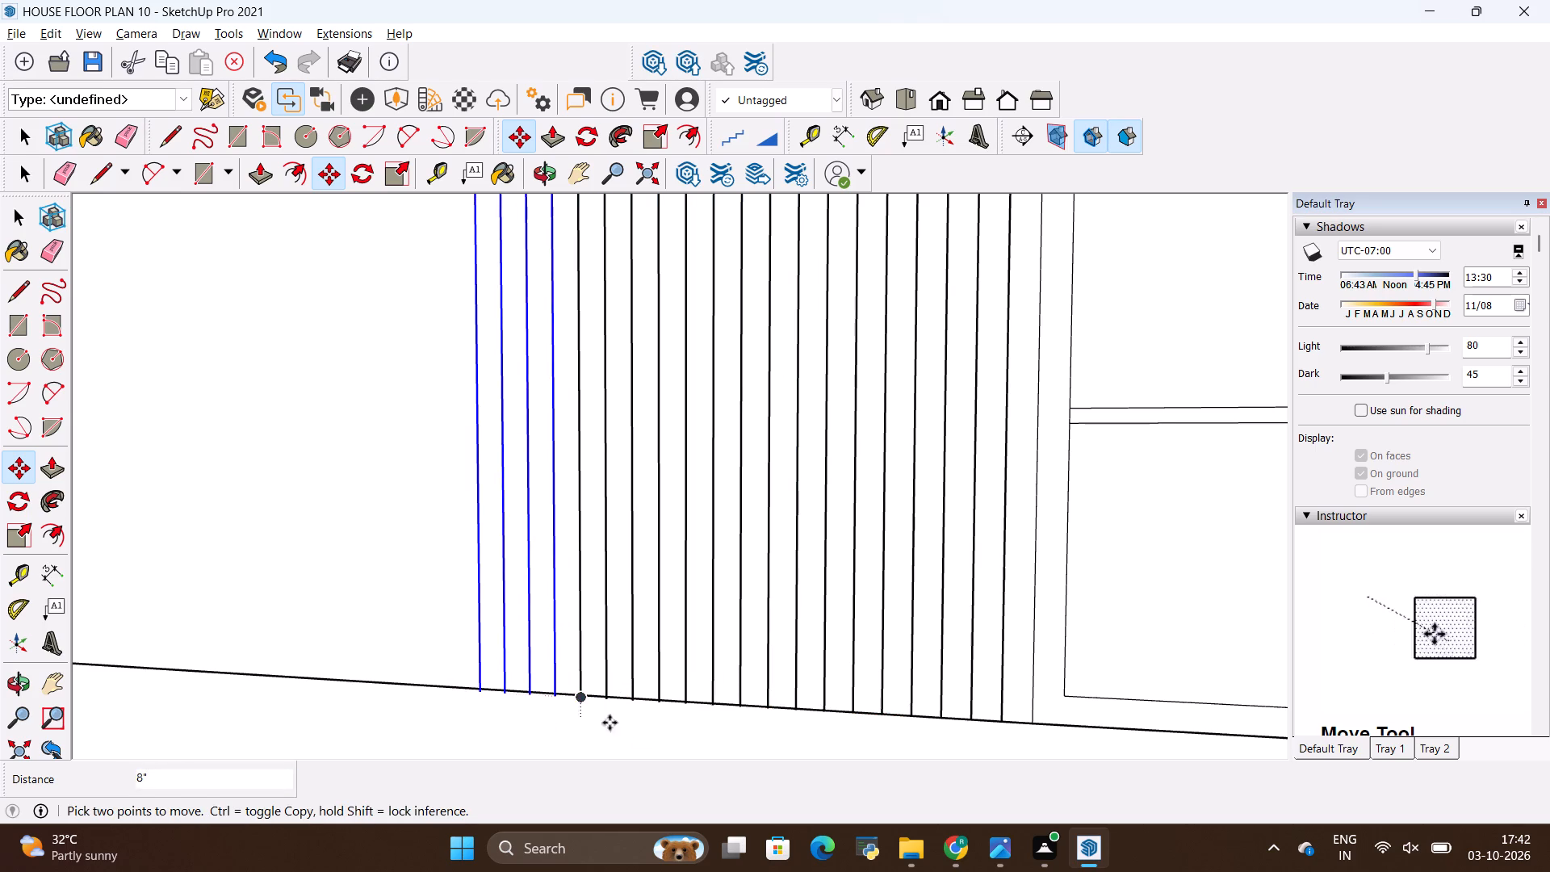
Copy the selected outermost slat lines 6" further into the wide panel twice, continuing the 2" spacing away from the cabinet.
scroll(726, 725, down, 8)
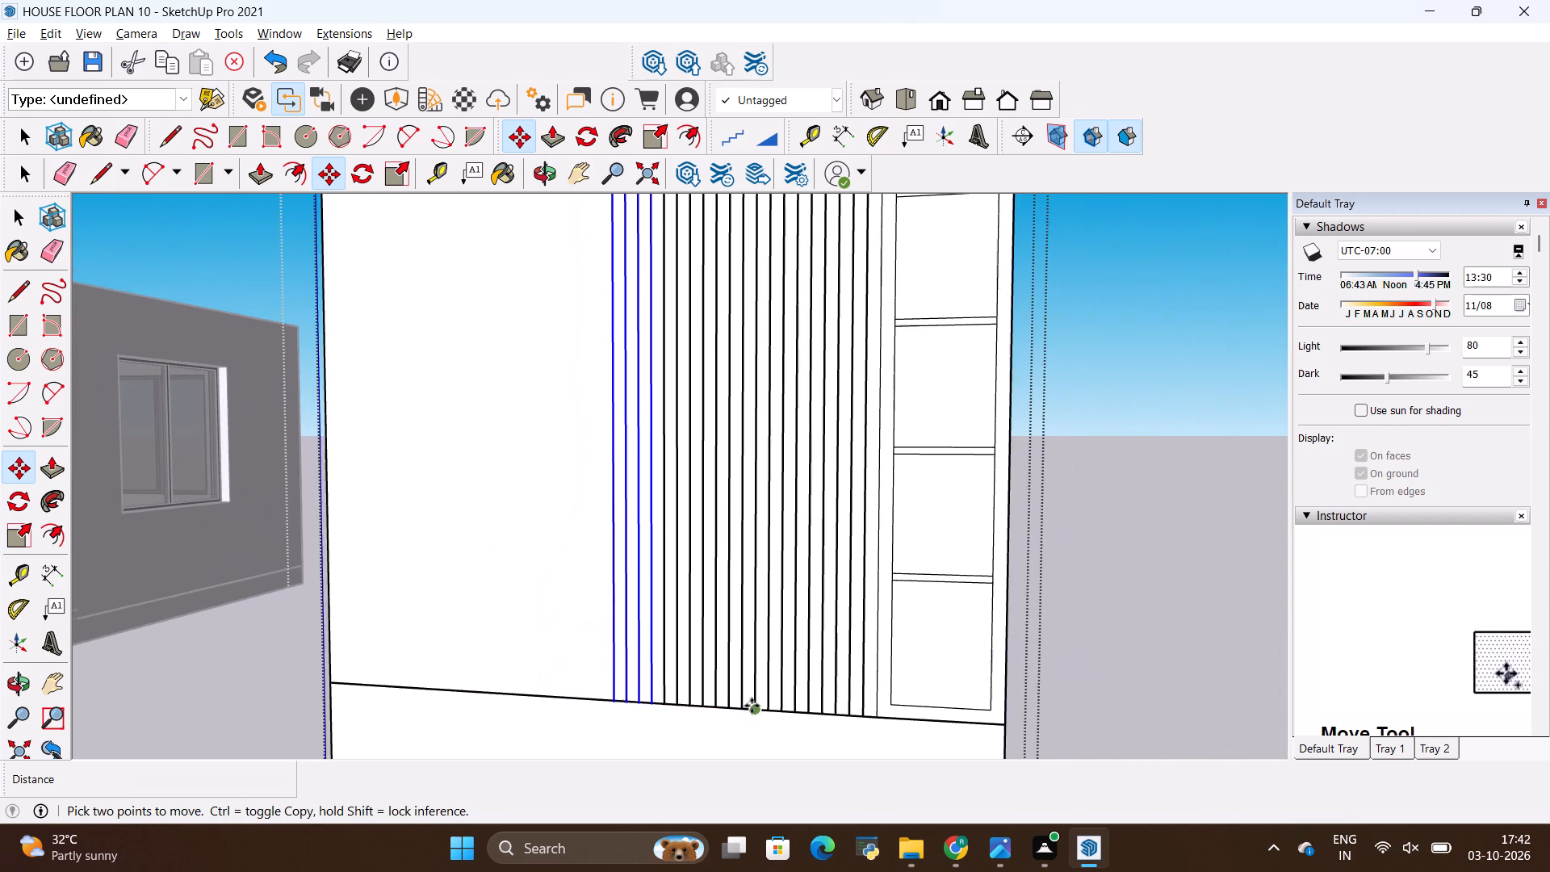
scroll(754, 704, down, 3)
scroll(674, 719, up, 8)
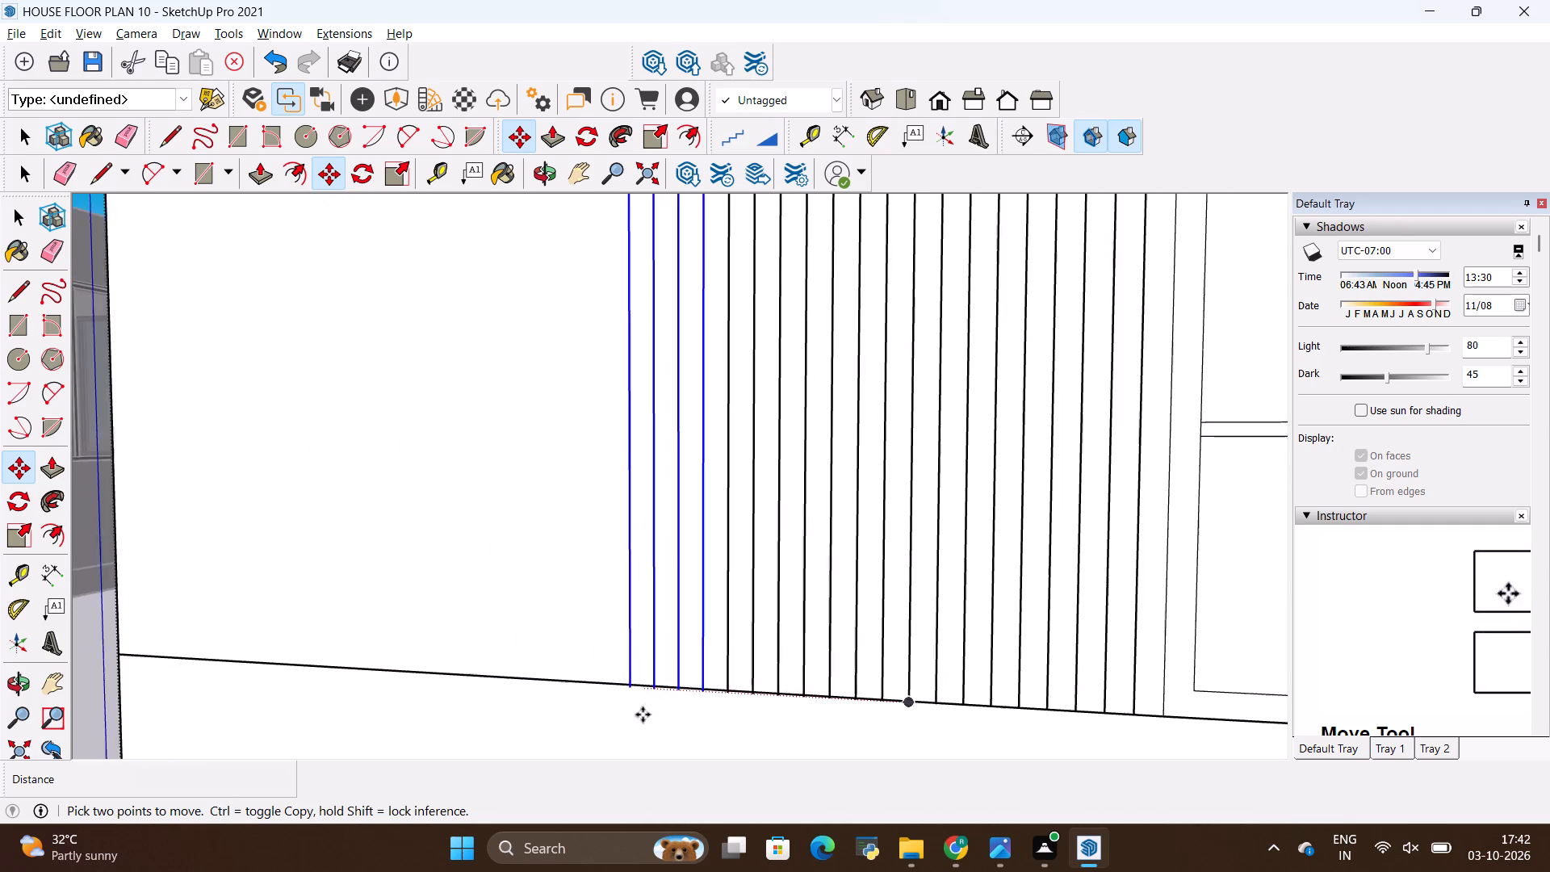
scroll(643, 715, up, 8)
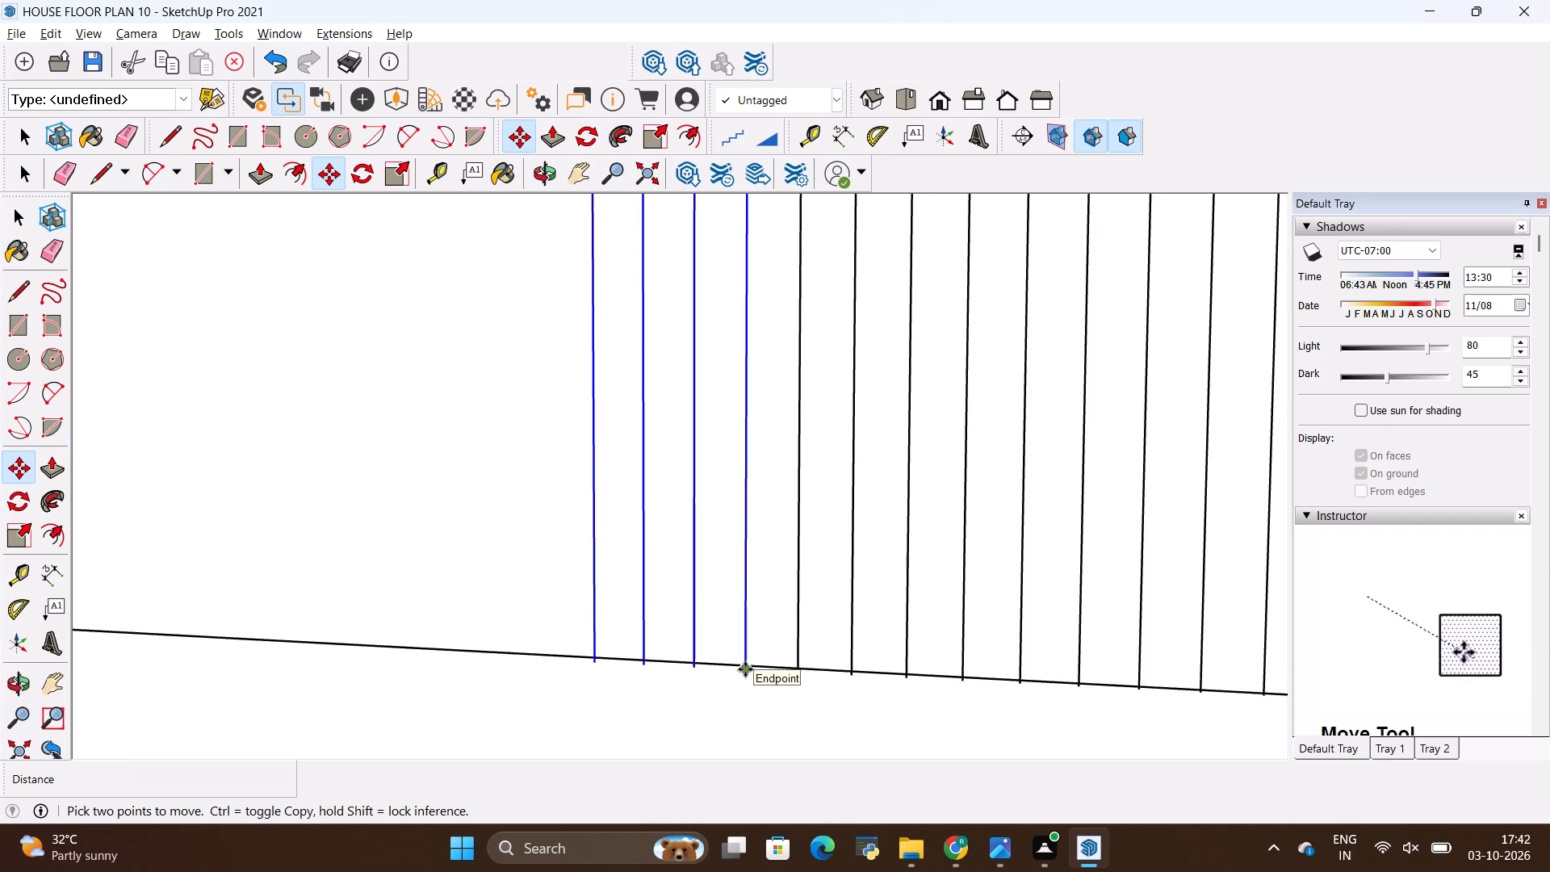
click(745, 669)
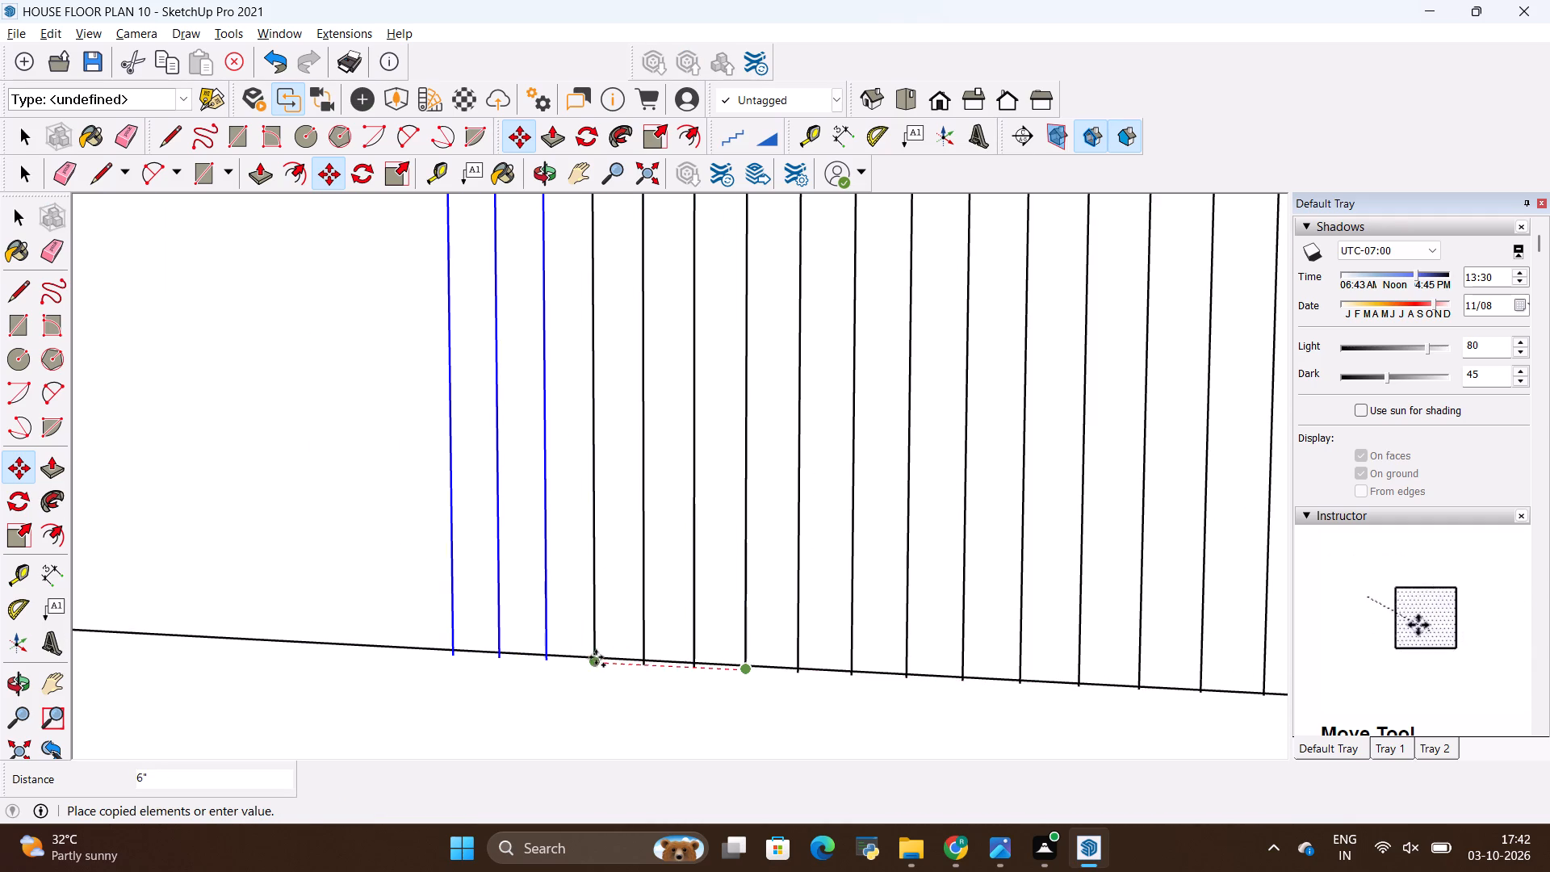
click(596, 657)
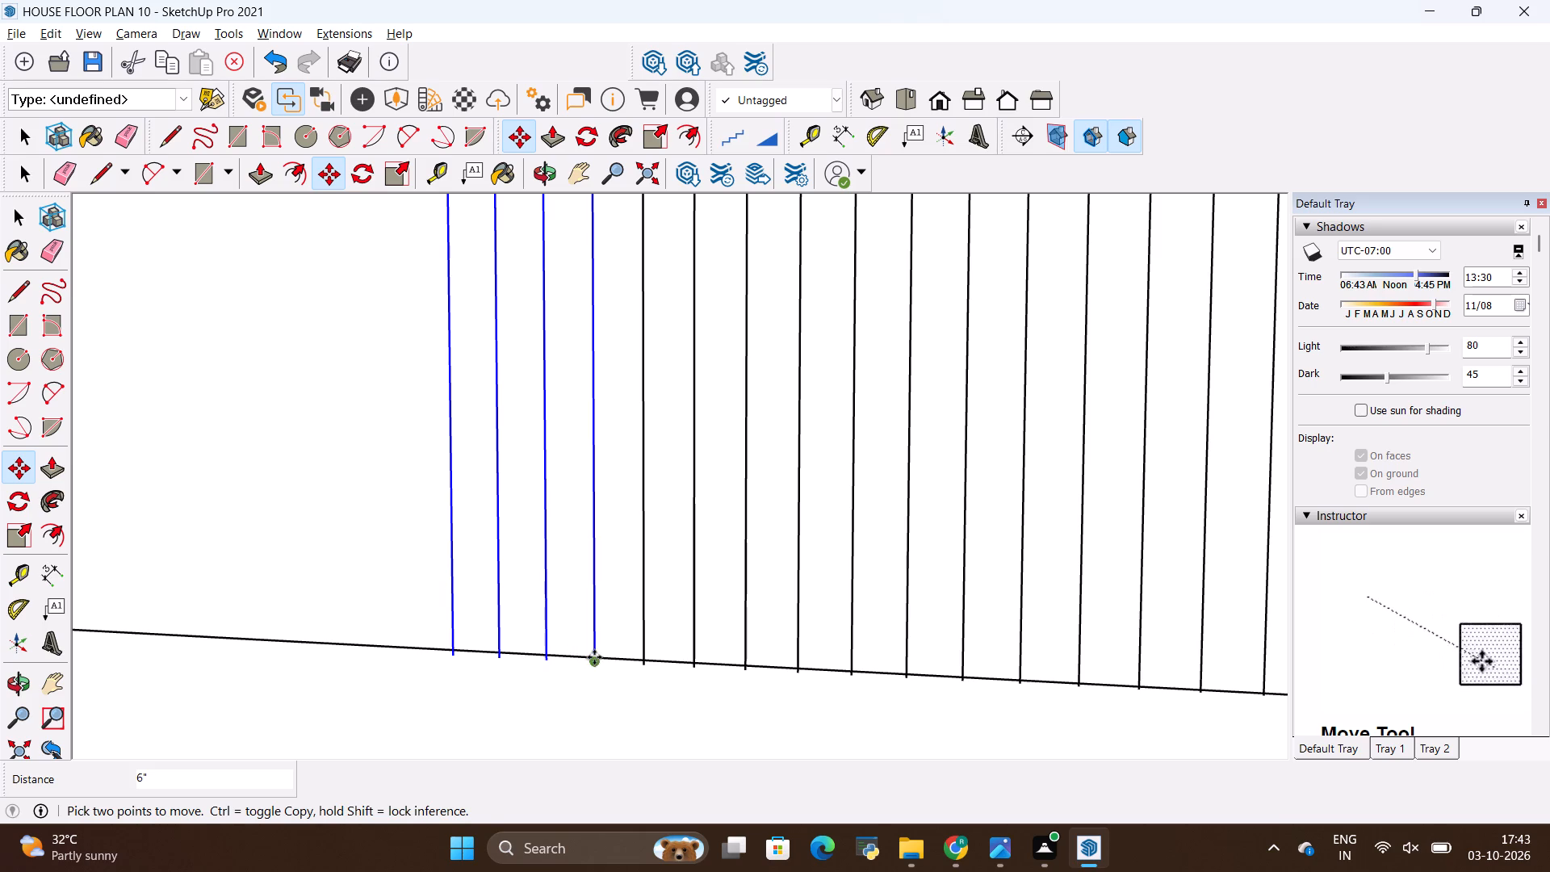
click(594, 657)
click(456, 648)
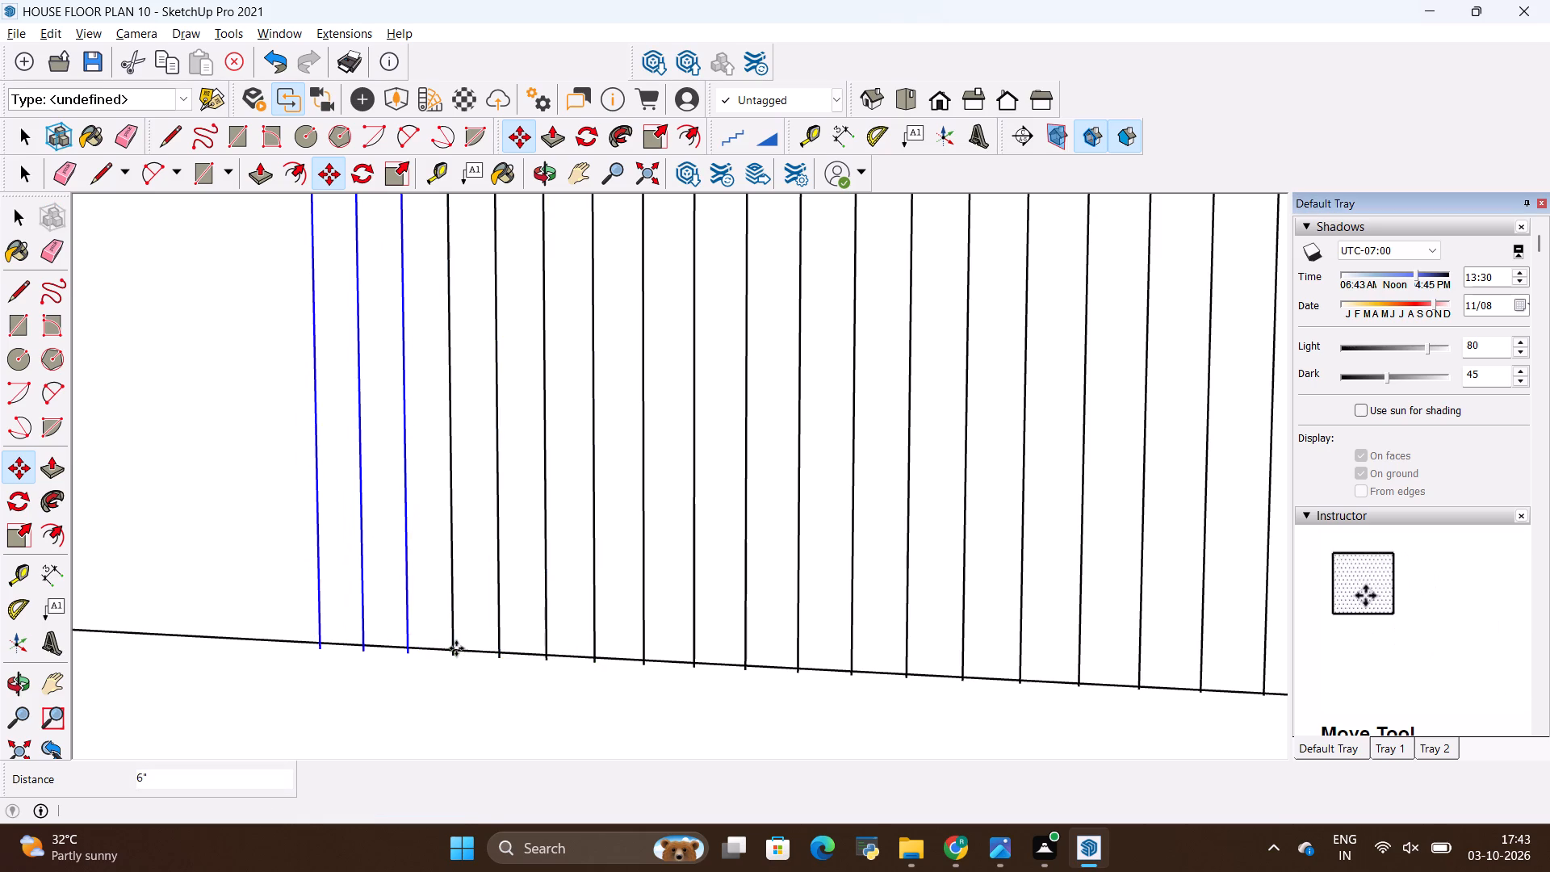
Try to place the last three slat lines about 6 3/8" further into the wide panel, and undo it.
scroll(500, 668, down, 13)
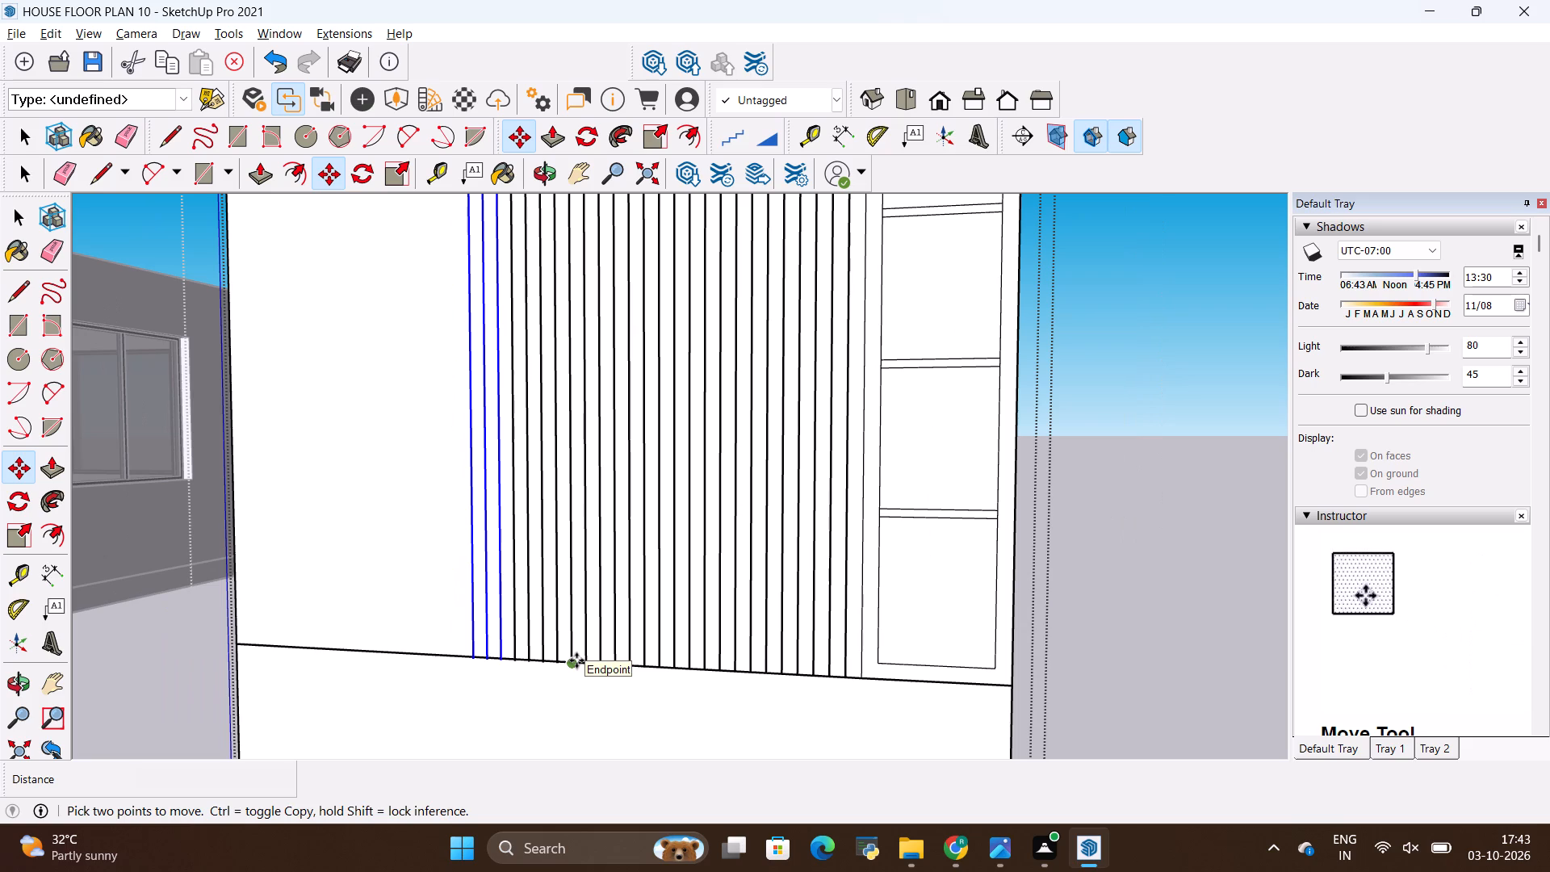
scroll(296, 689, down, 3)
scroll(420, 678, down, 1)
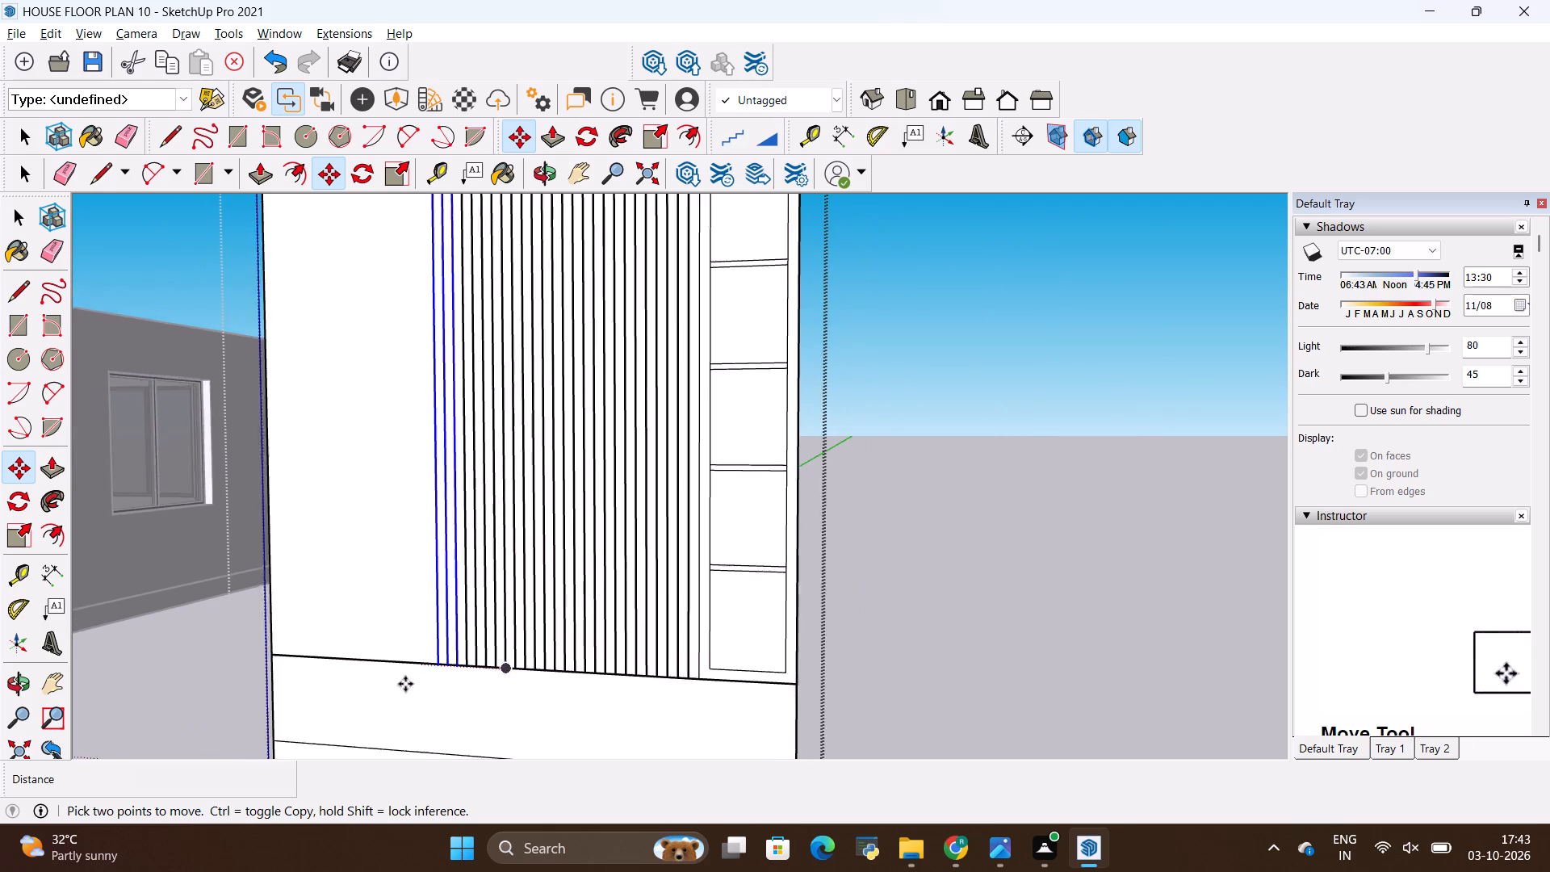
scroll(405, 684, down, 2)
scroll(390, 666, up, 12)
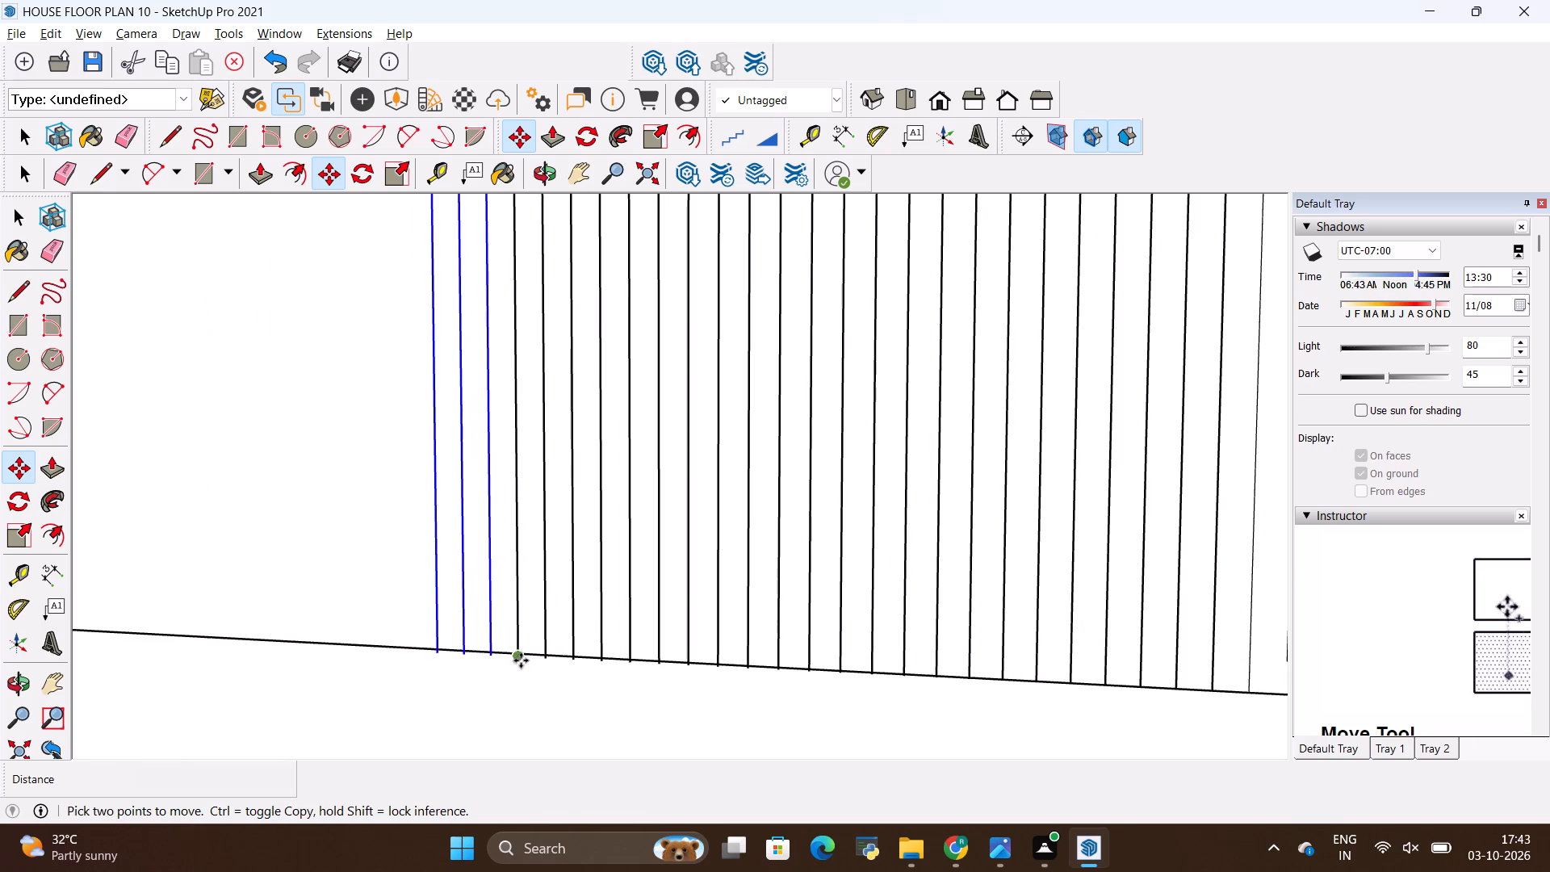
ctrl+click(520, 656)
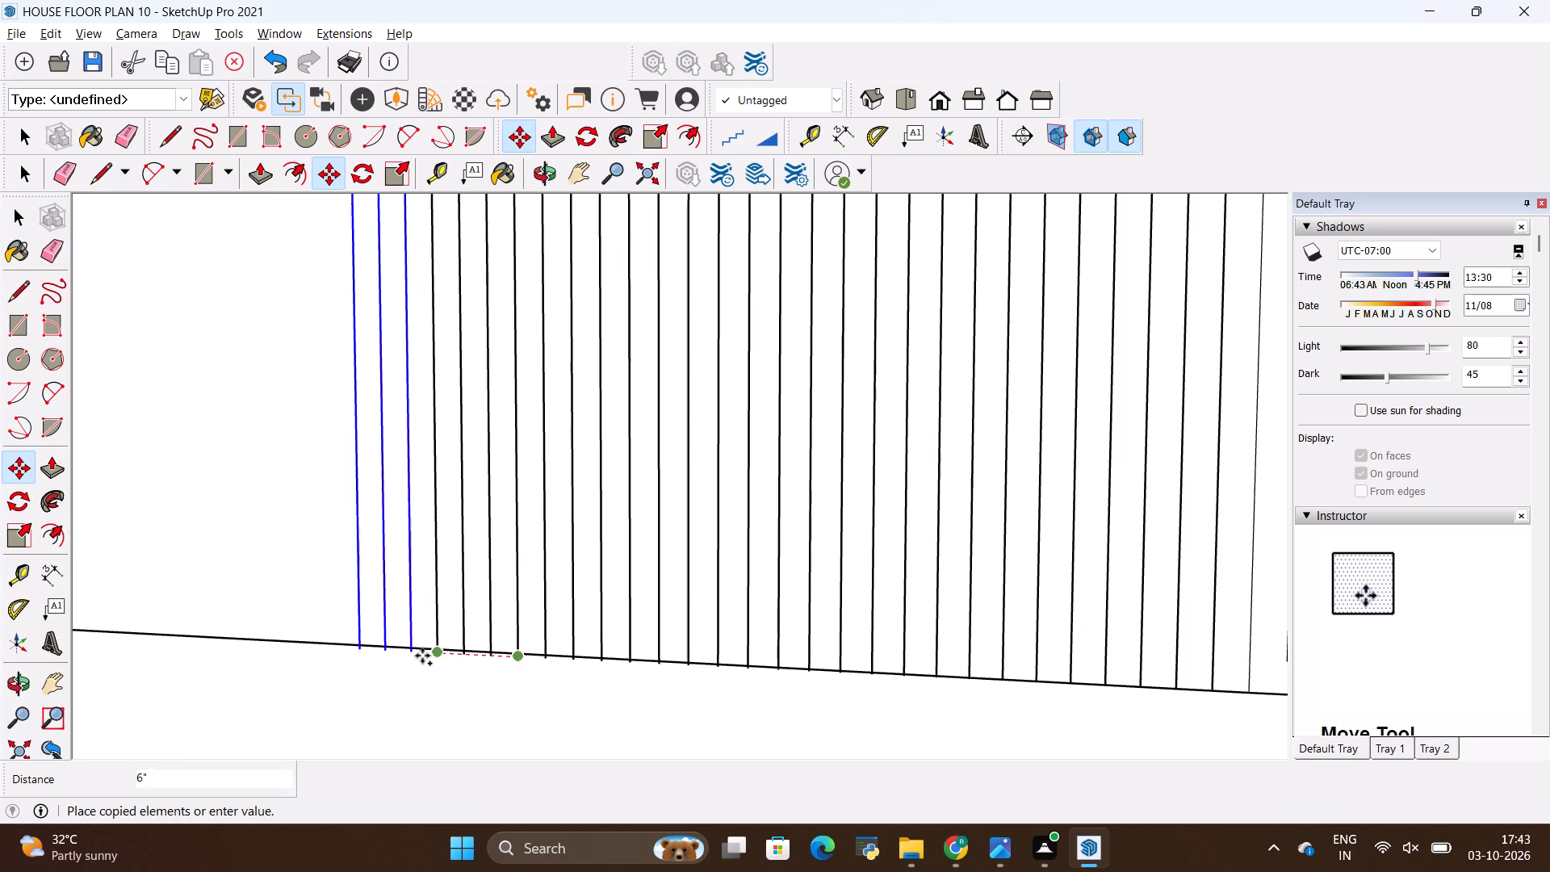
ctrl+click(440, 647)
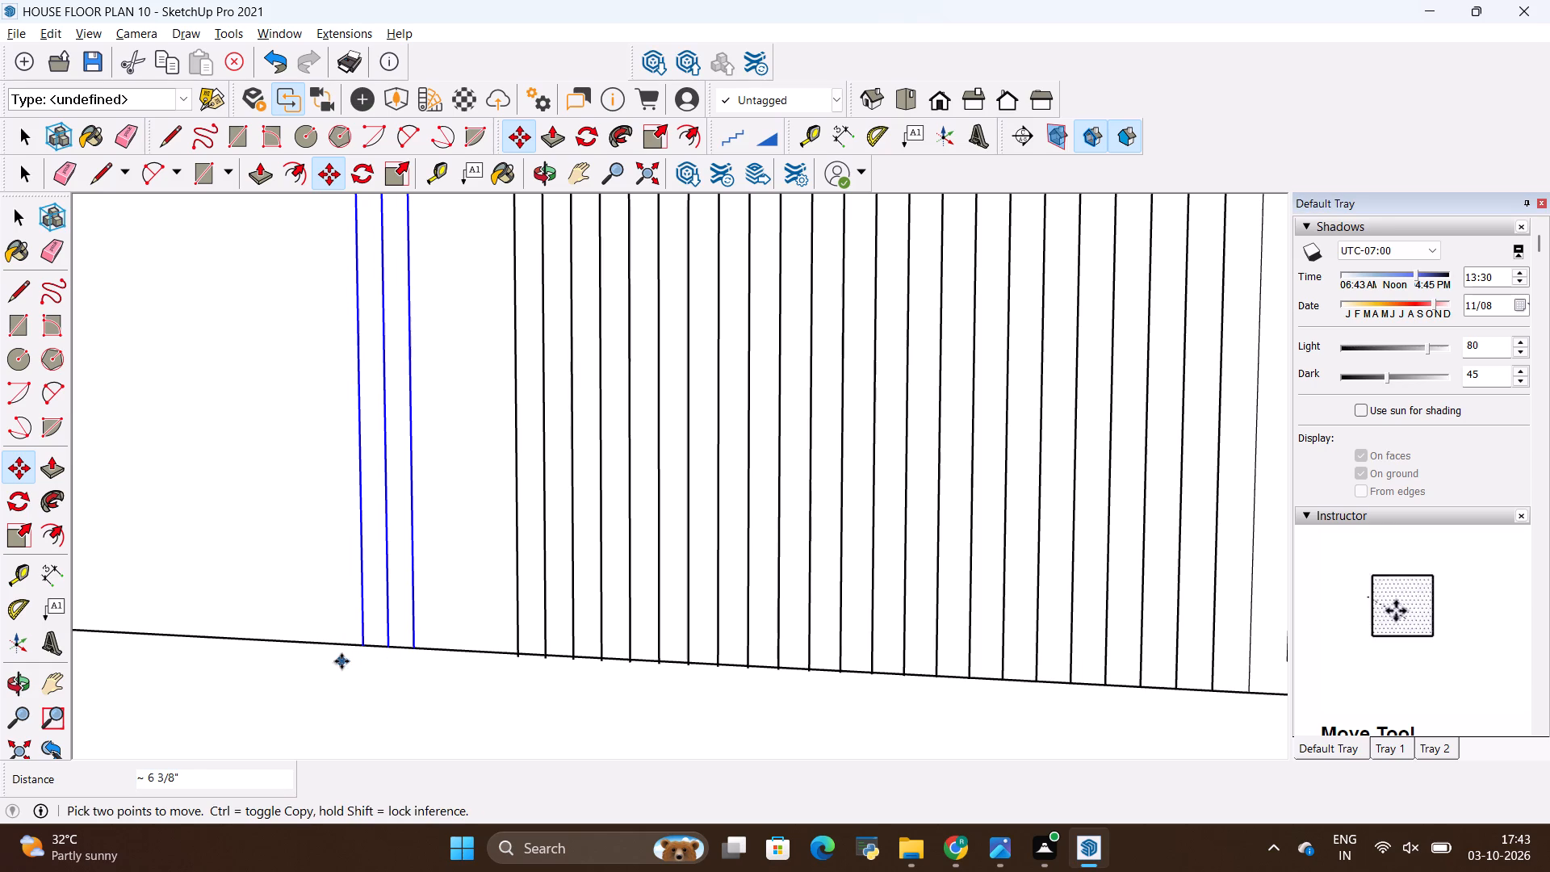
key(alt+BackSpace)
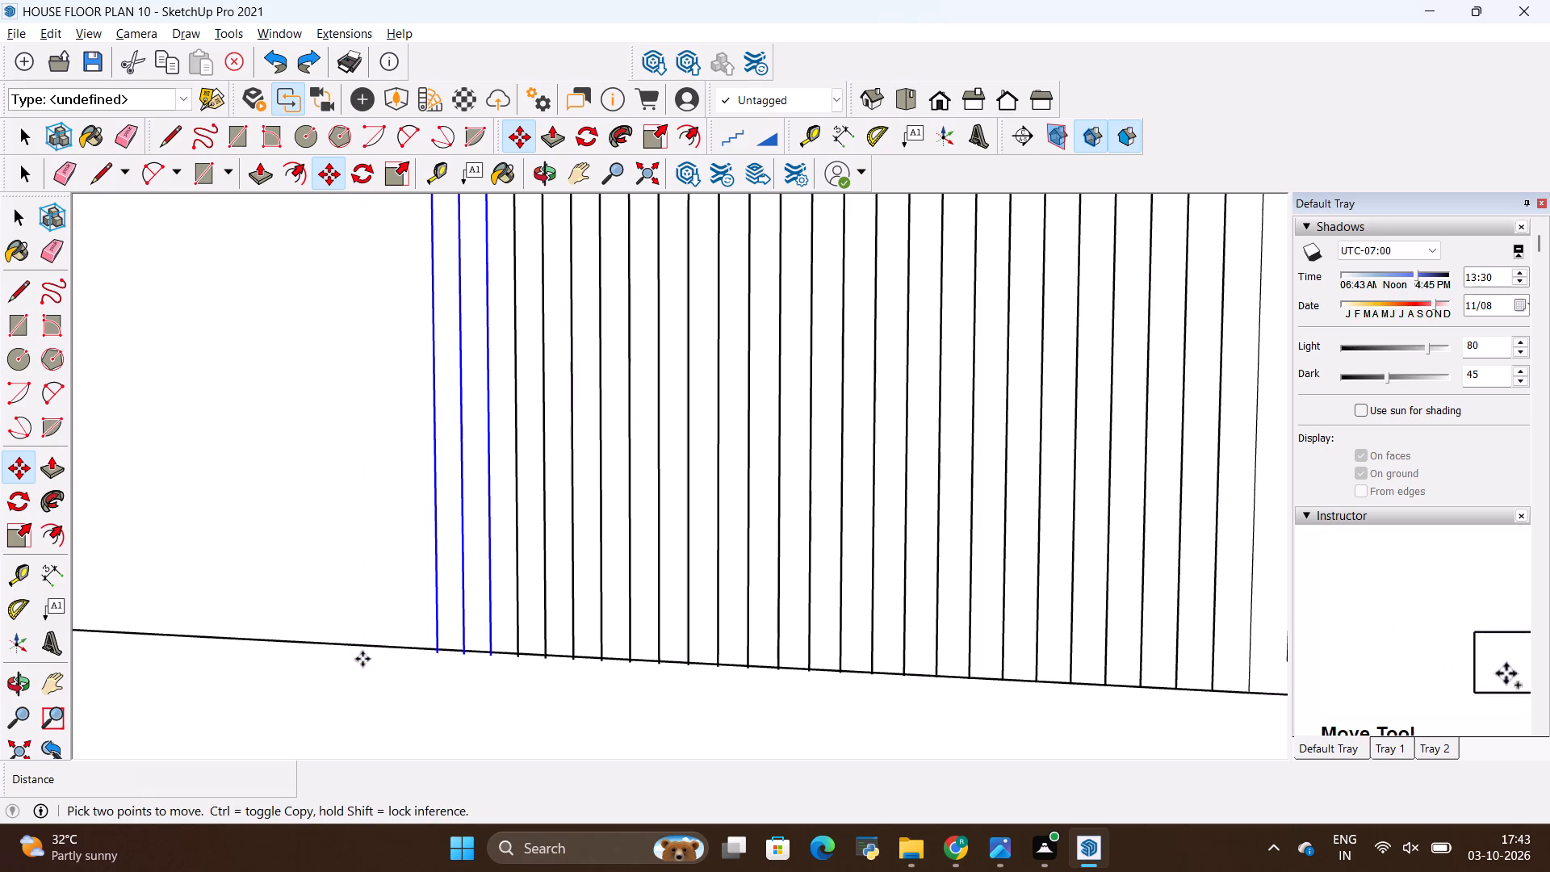
Copy the last three slat lines 4" further into the wide panel, continuing the 2" spacing away from the cabinet.
click(494, 651)
click(437, 643)
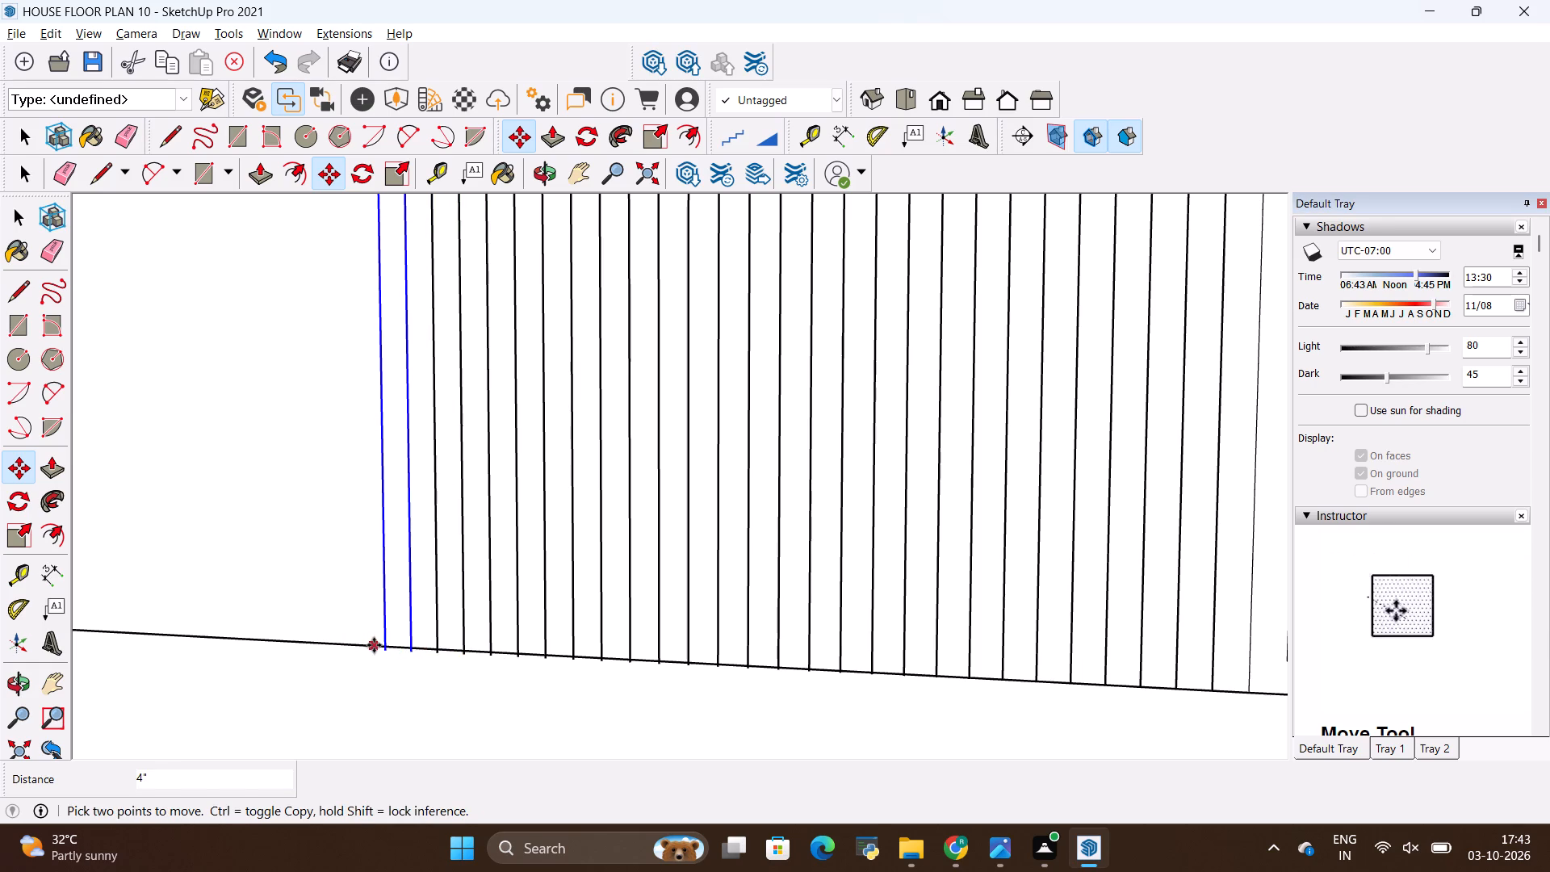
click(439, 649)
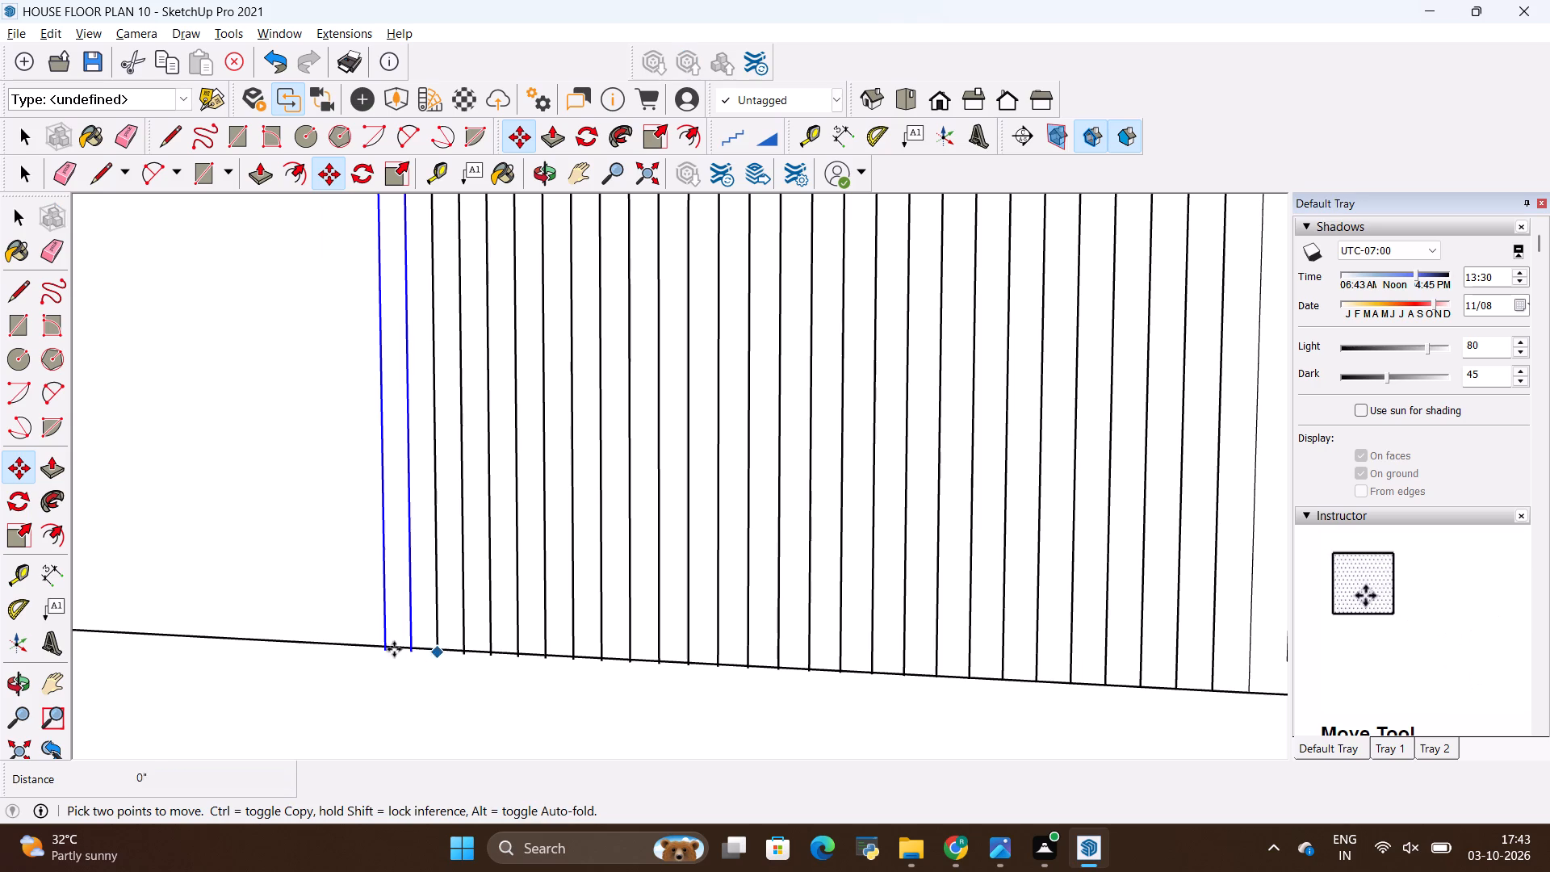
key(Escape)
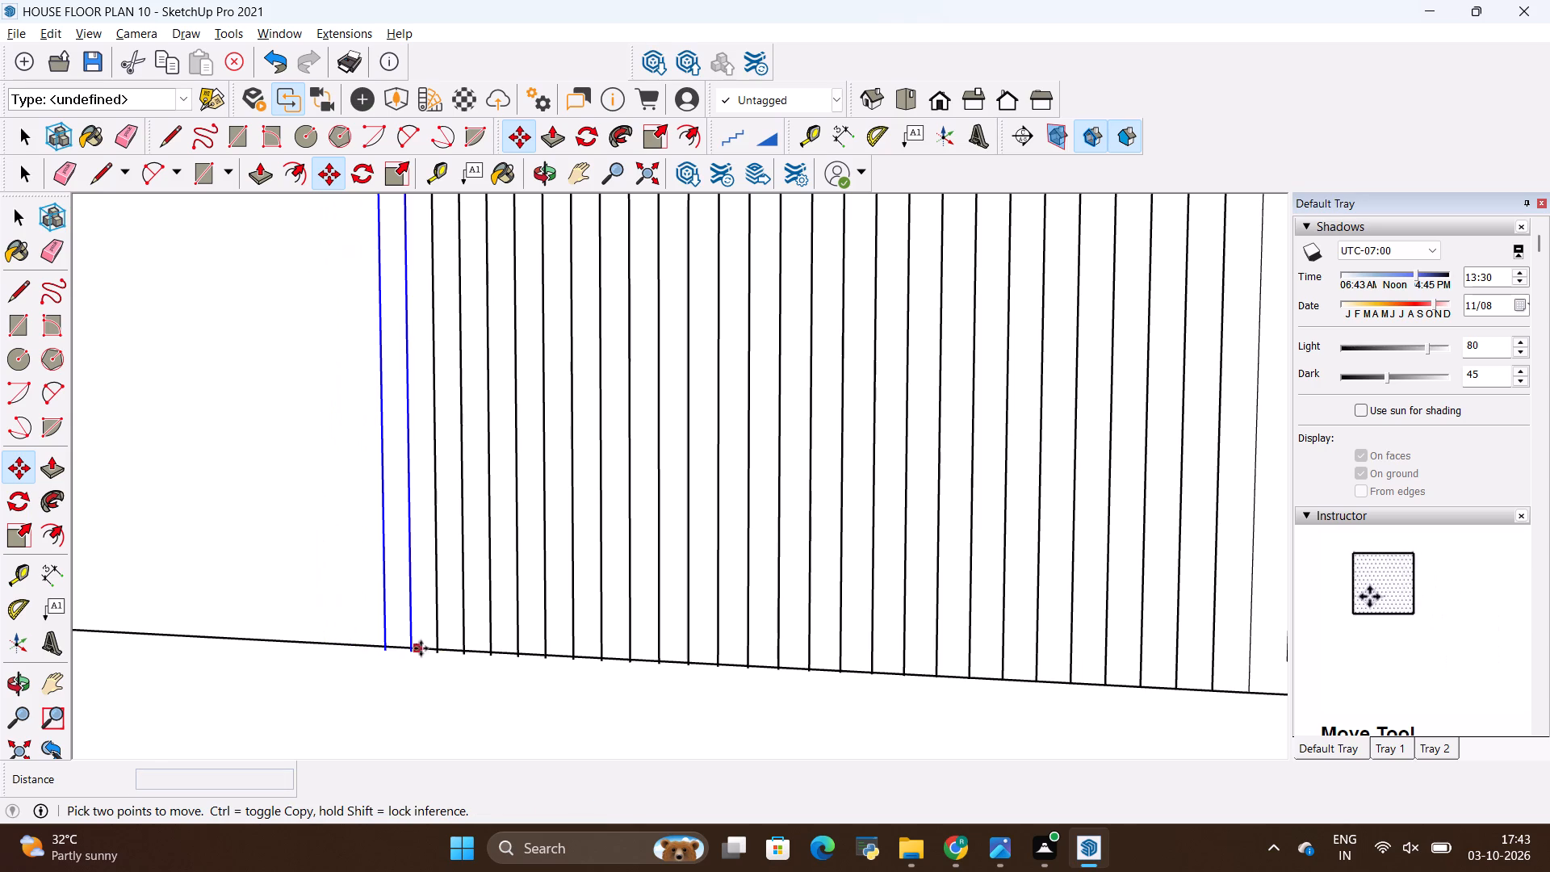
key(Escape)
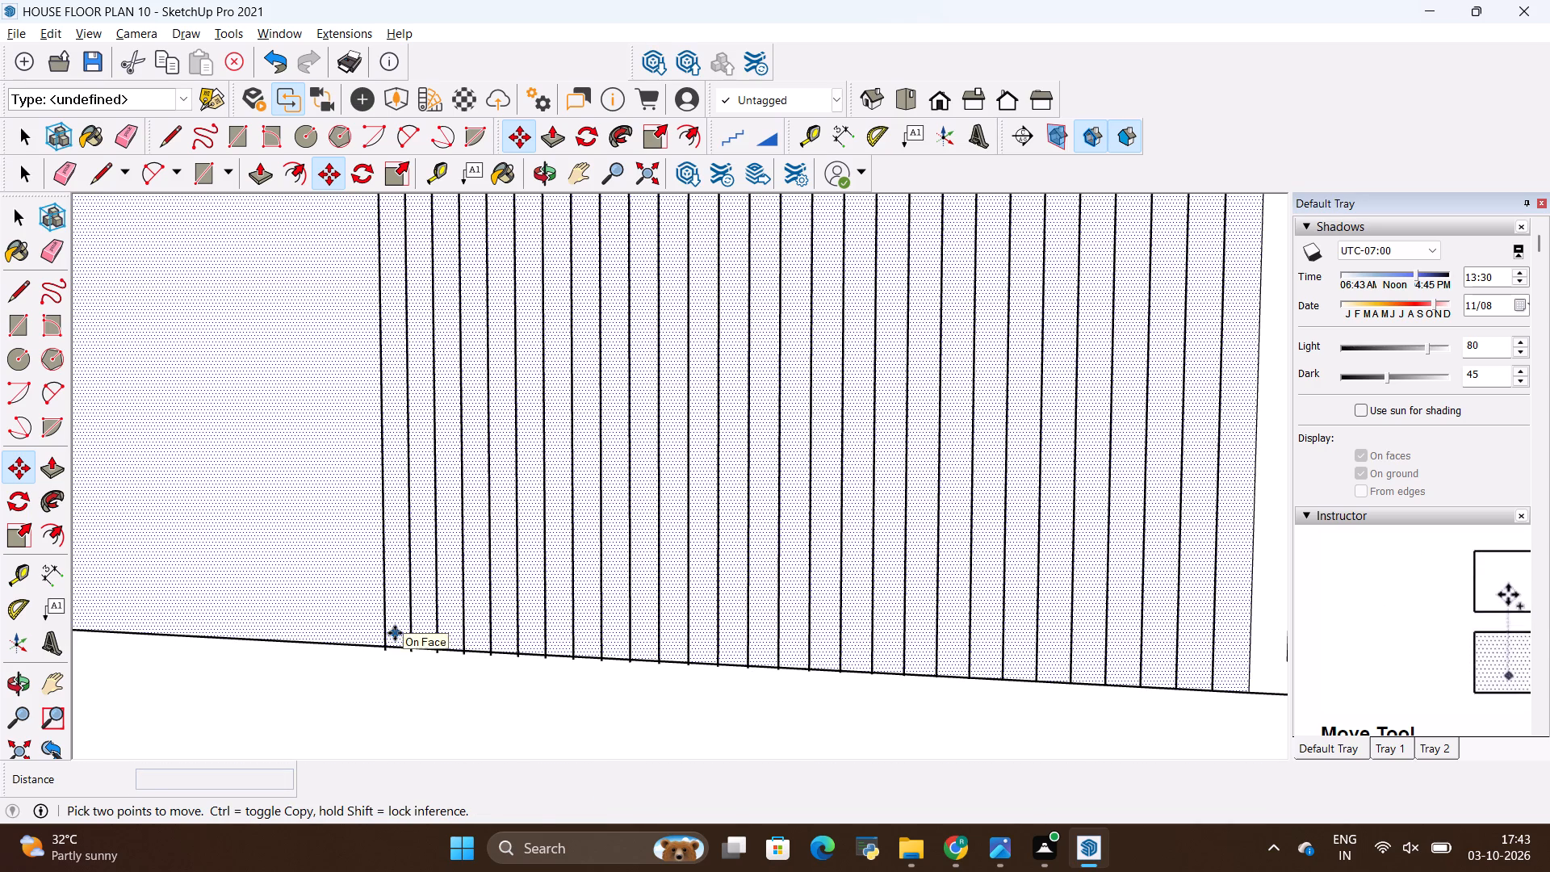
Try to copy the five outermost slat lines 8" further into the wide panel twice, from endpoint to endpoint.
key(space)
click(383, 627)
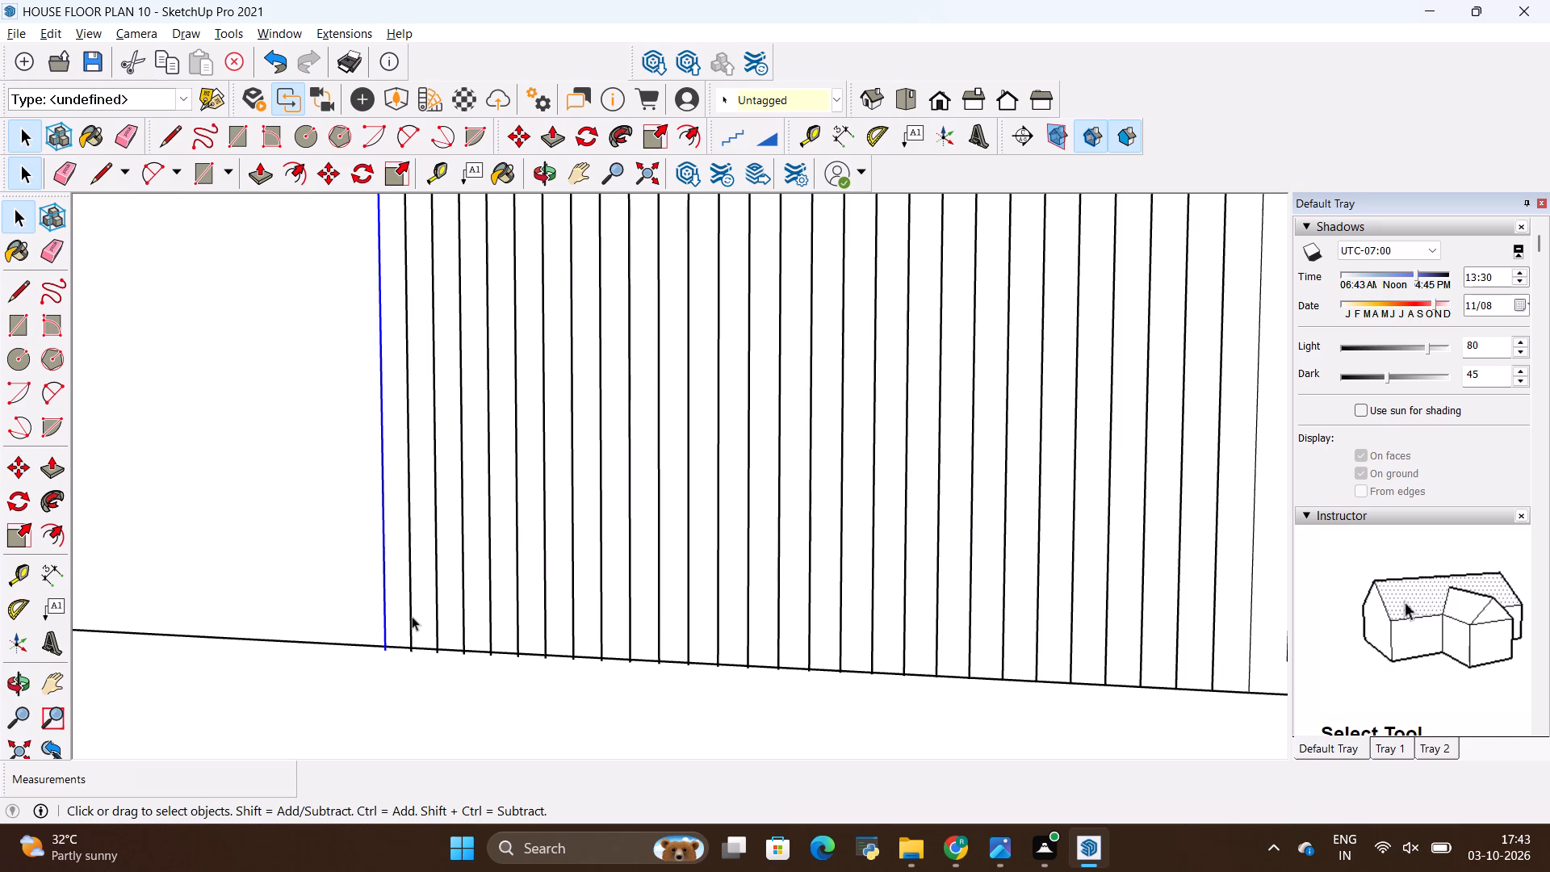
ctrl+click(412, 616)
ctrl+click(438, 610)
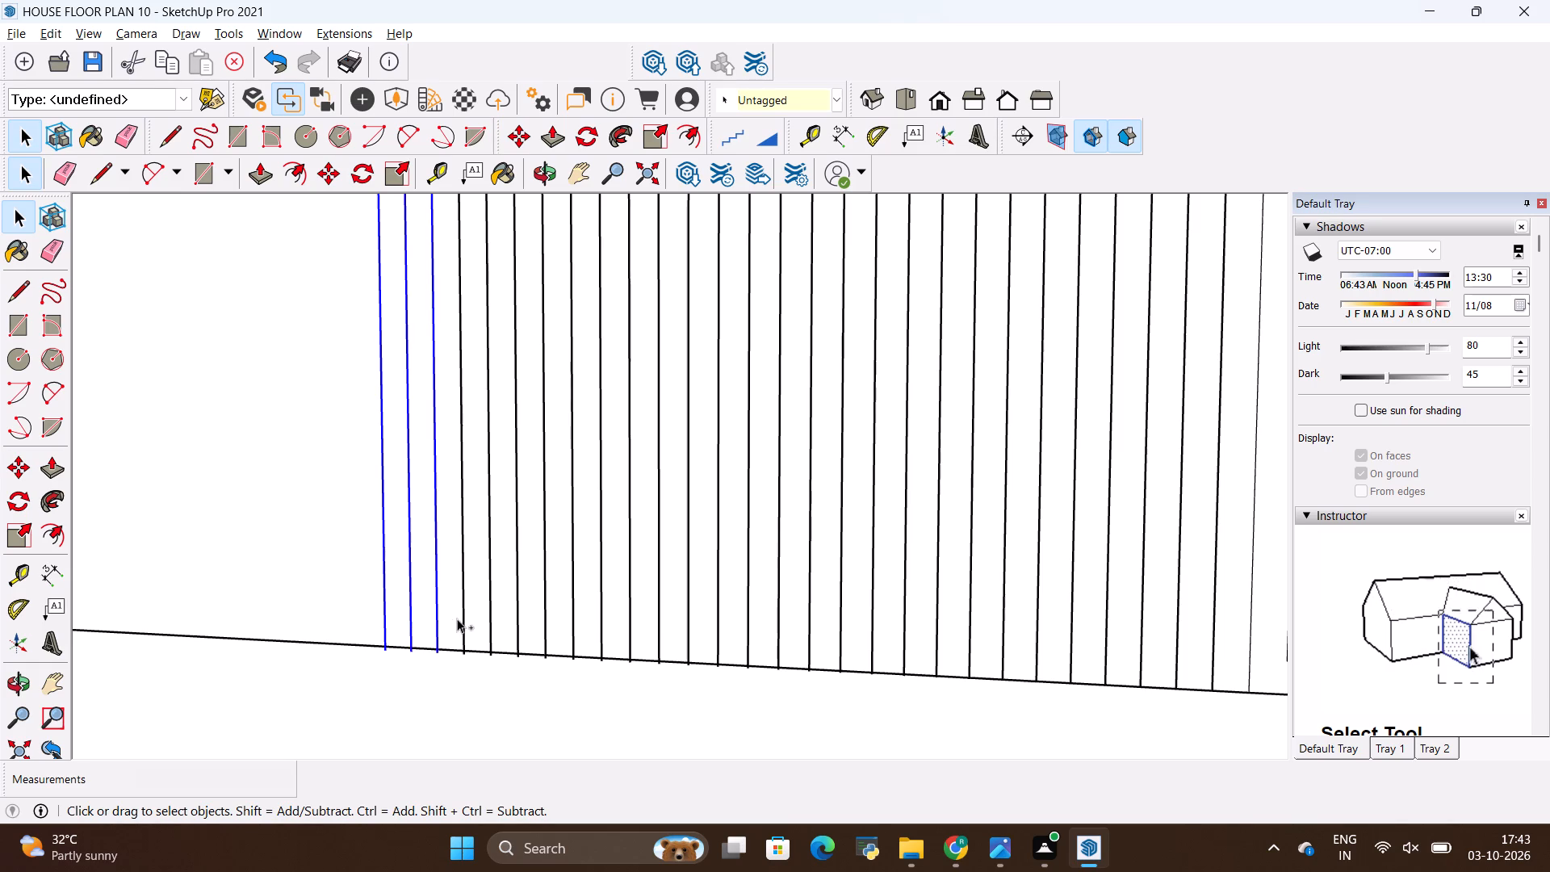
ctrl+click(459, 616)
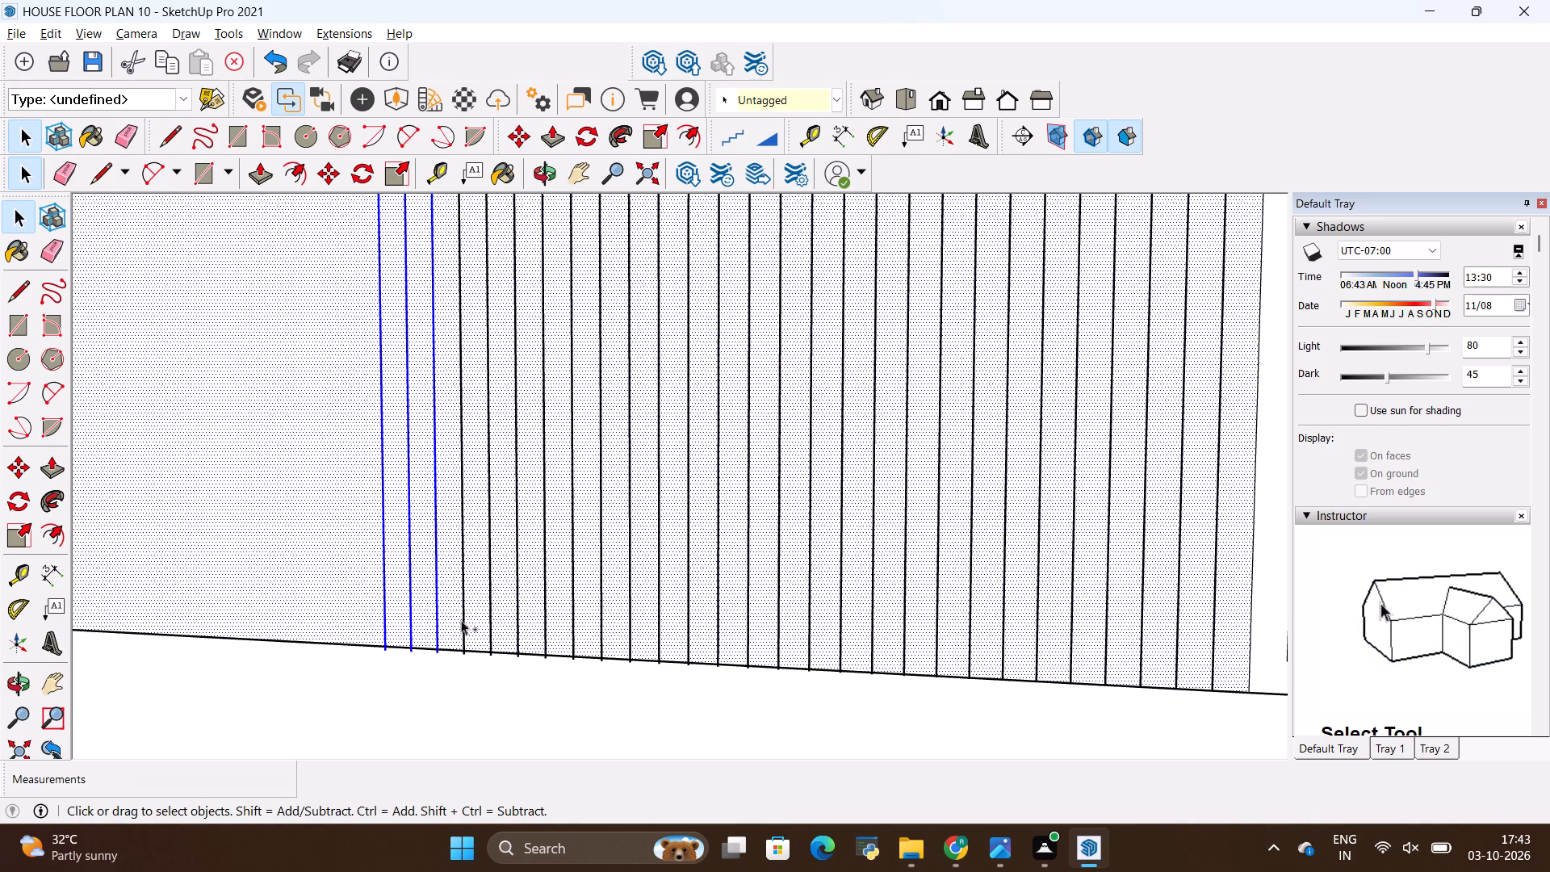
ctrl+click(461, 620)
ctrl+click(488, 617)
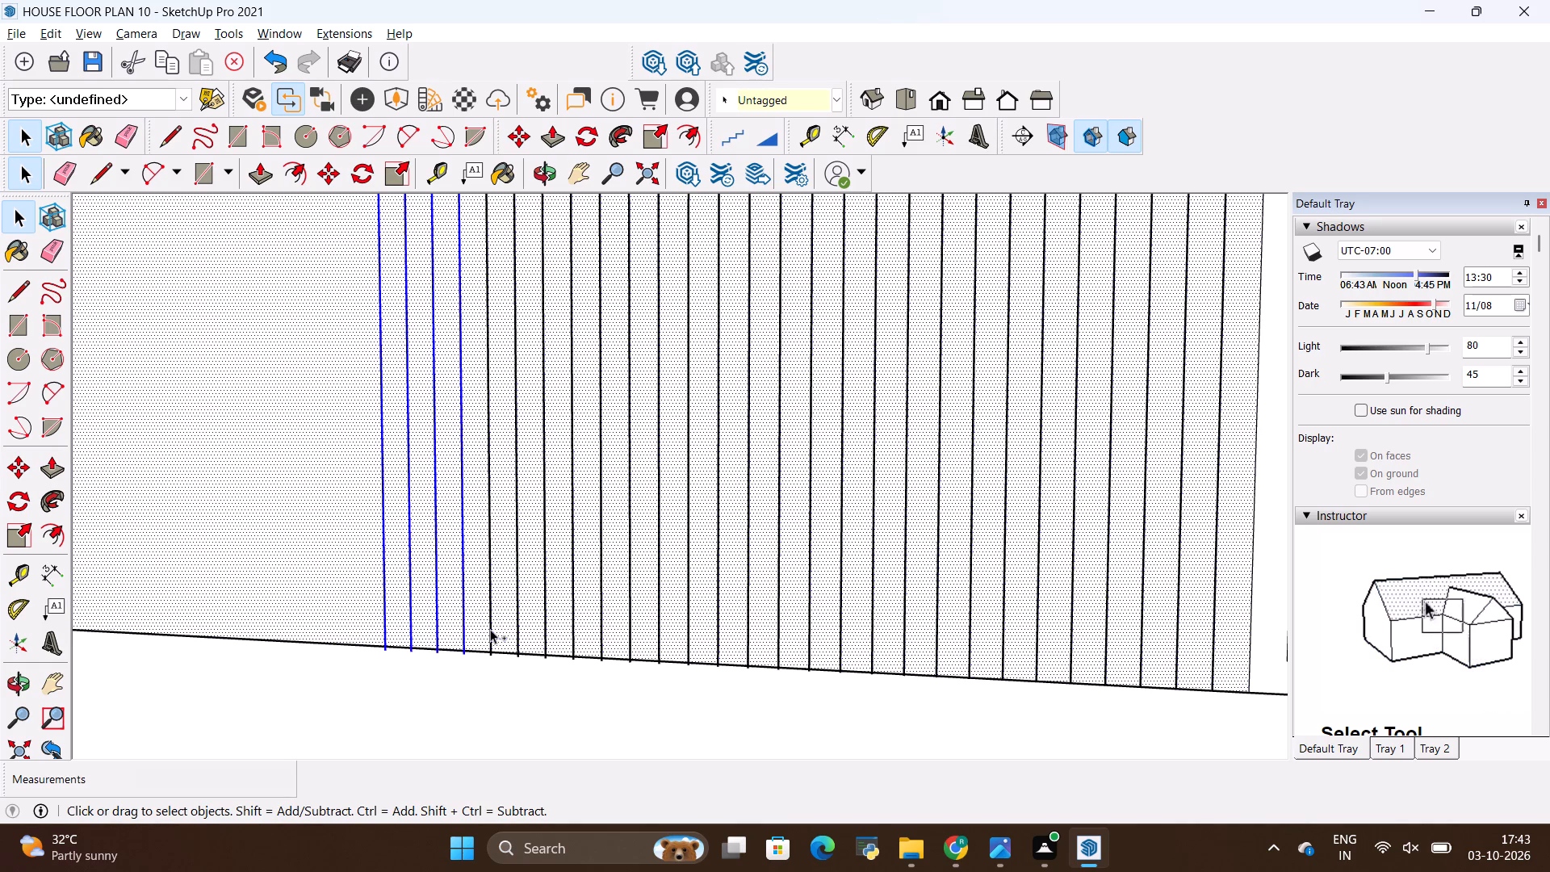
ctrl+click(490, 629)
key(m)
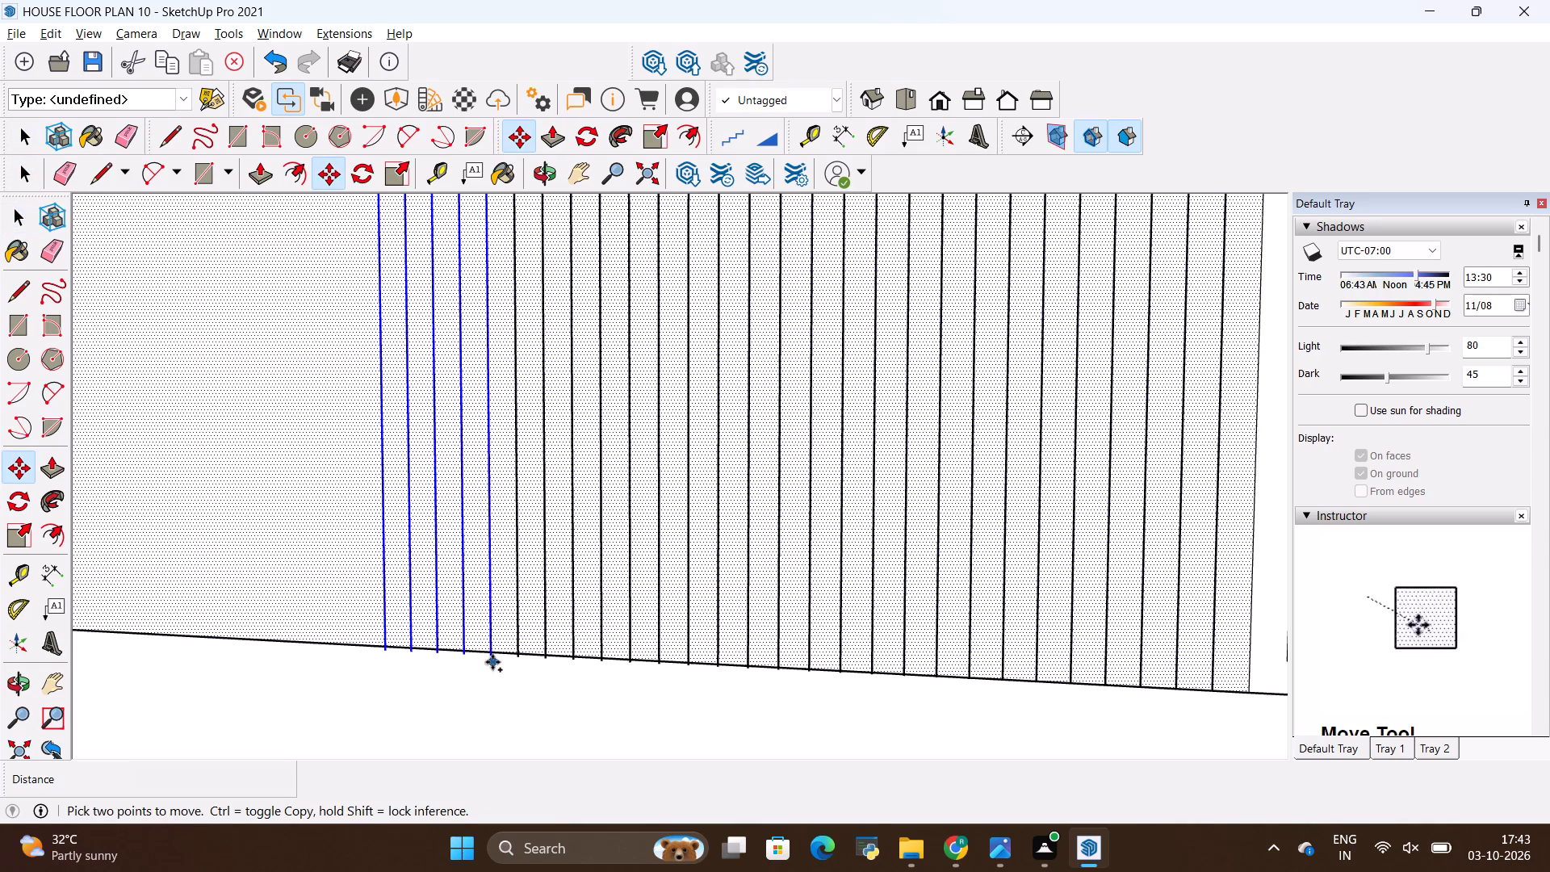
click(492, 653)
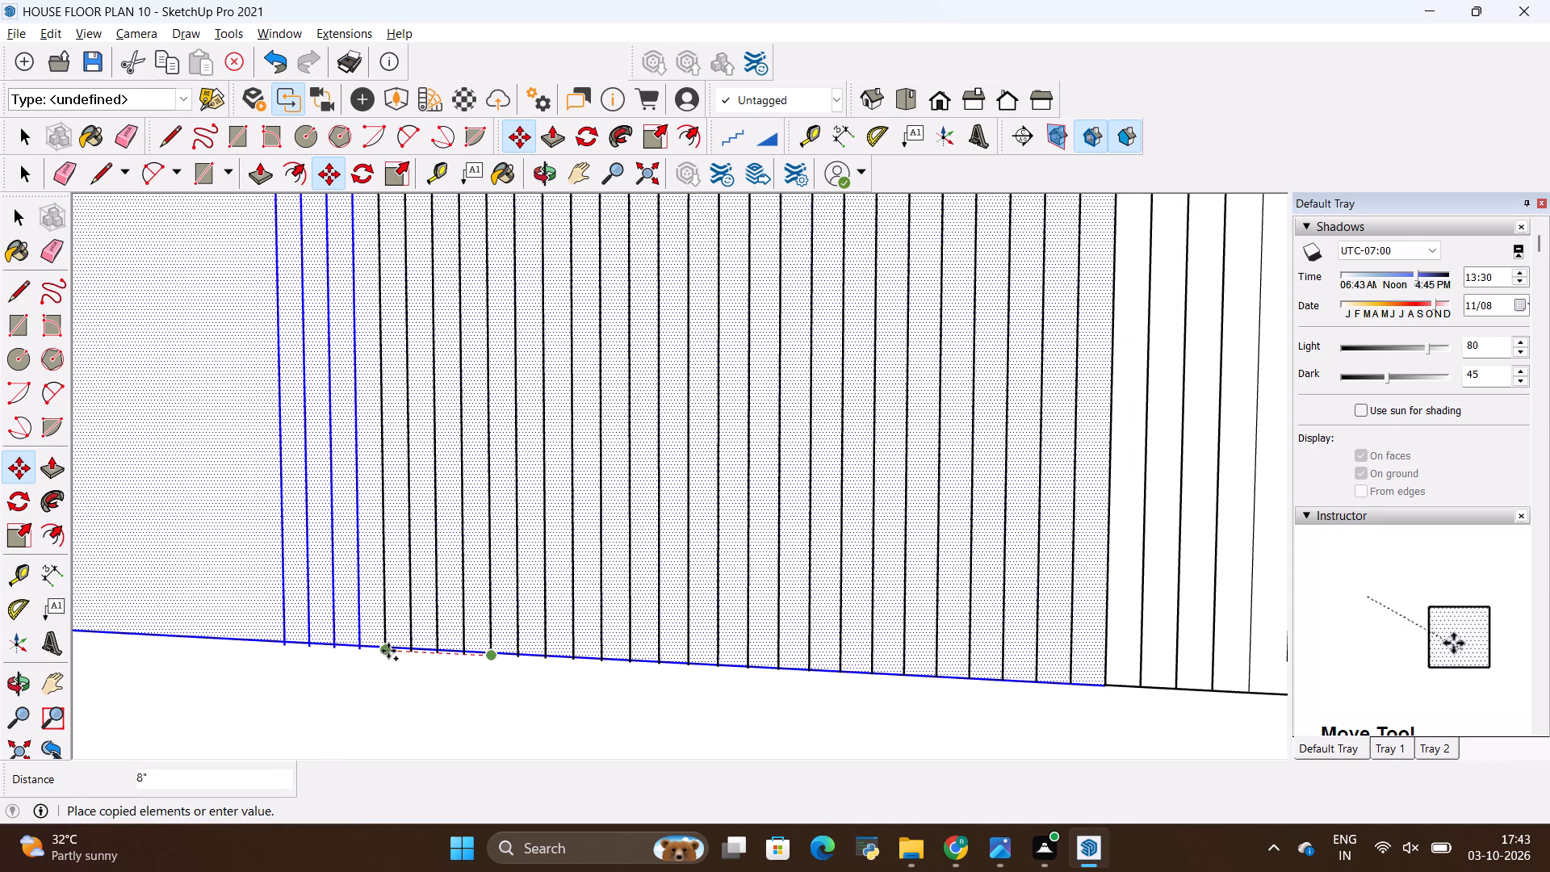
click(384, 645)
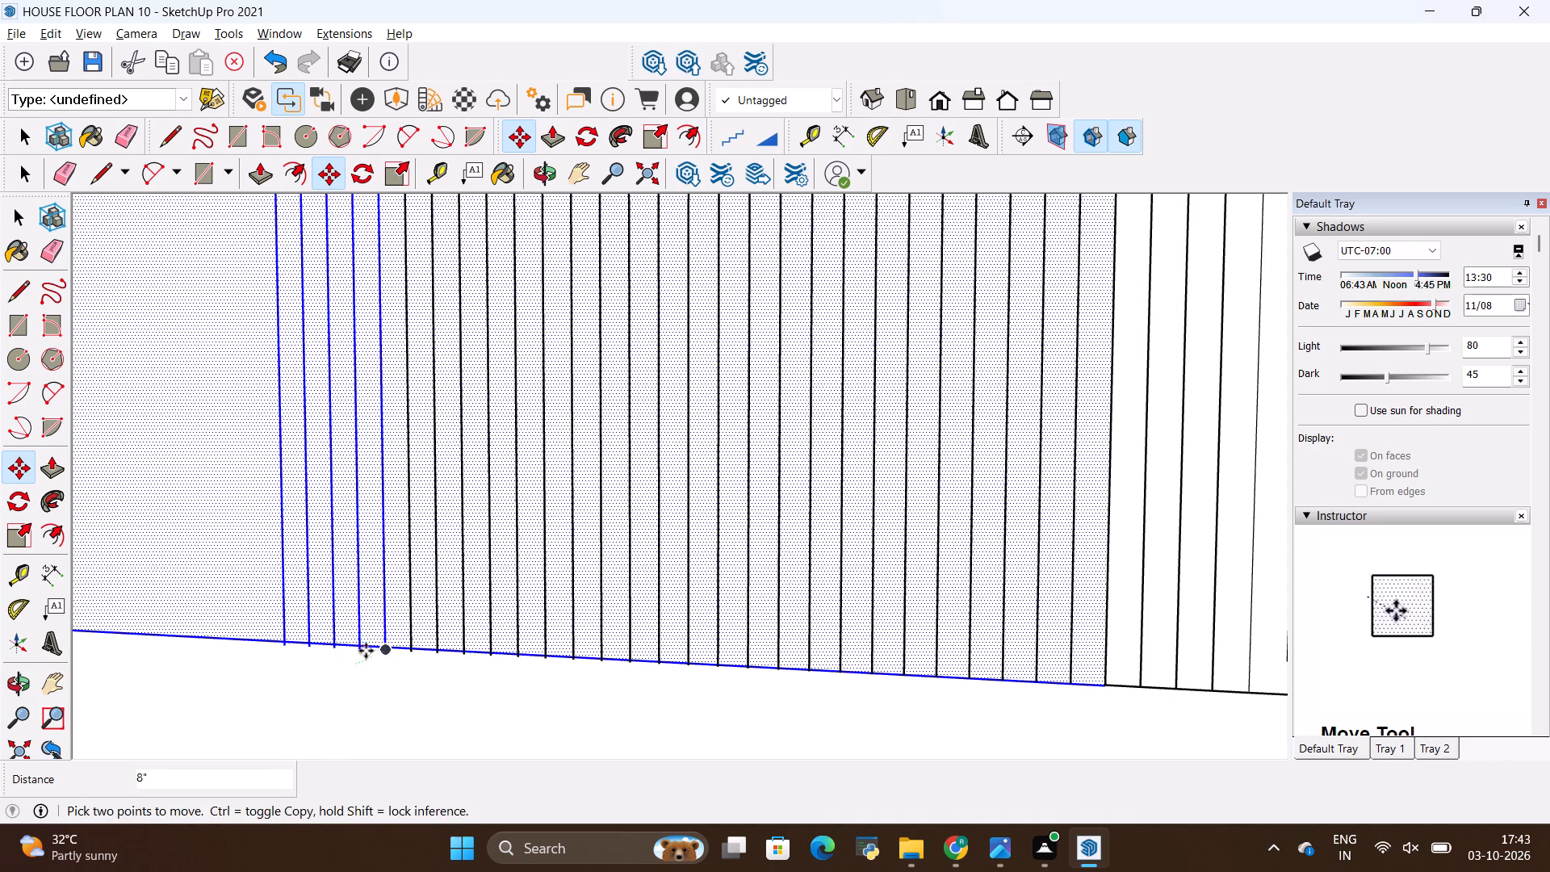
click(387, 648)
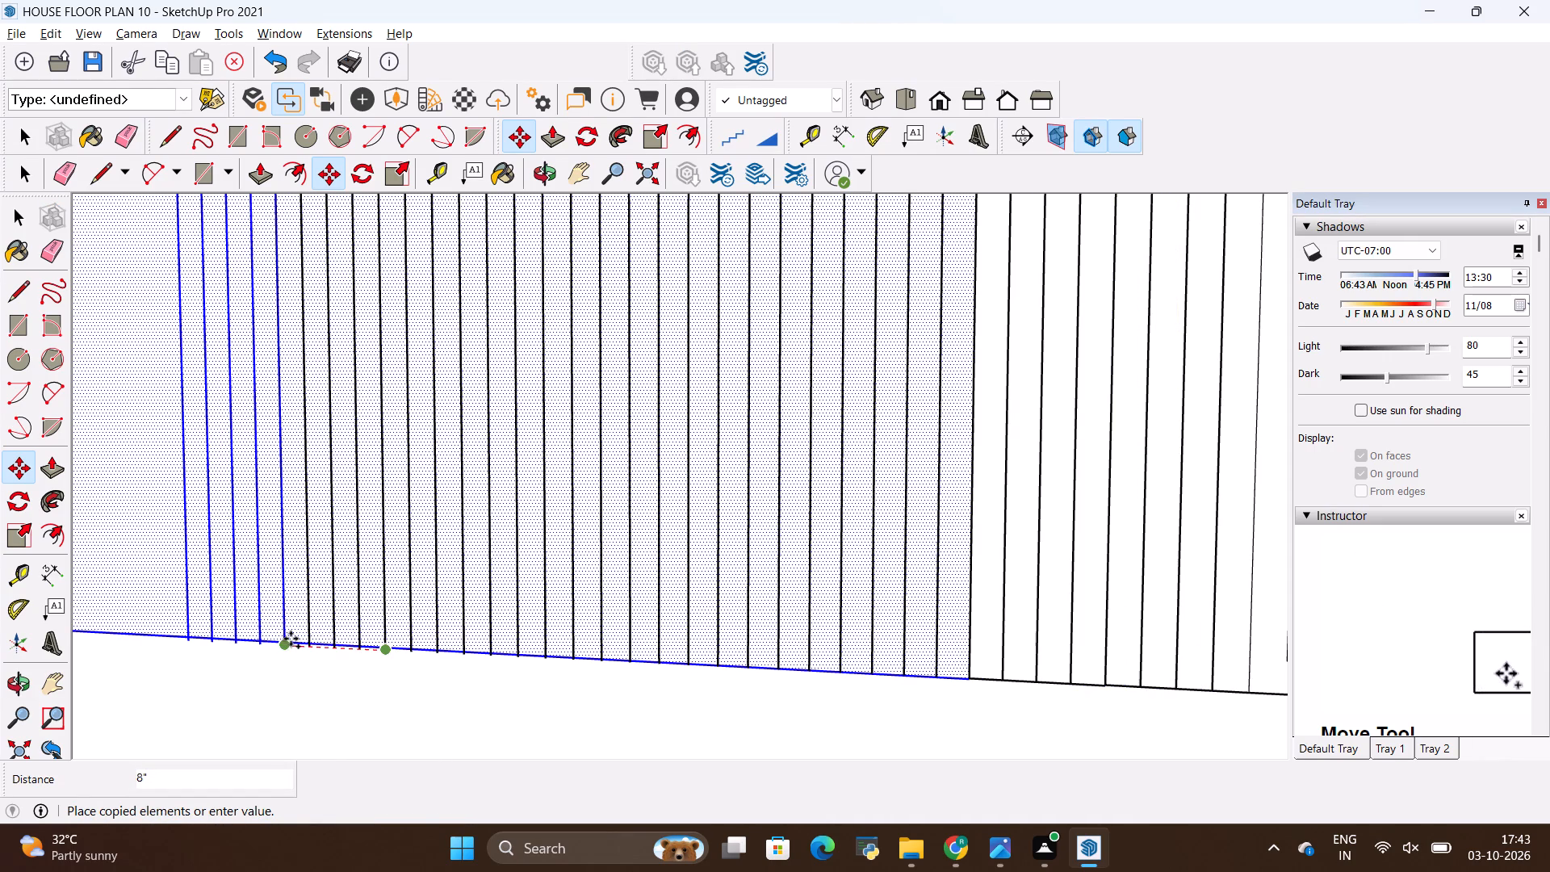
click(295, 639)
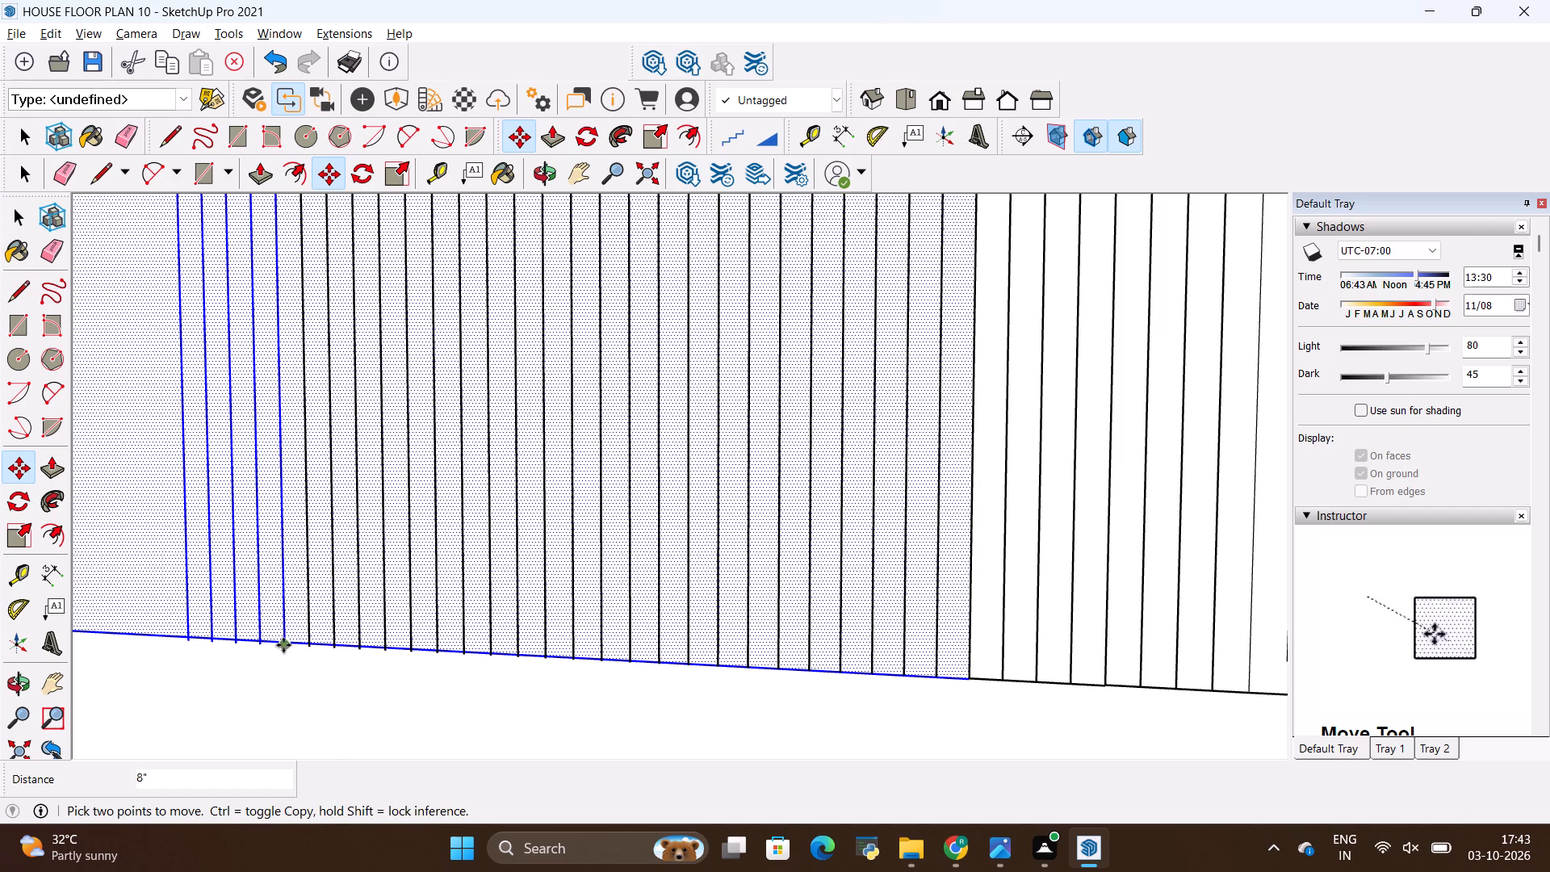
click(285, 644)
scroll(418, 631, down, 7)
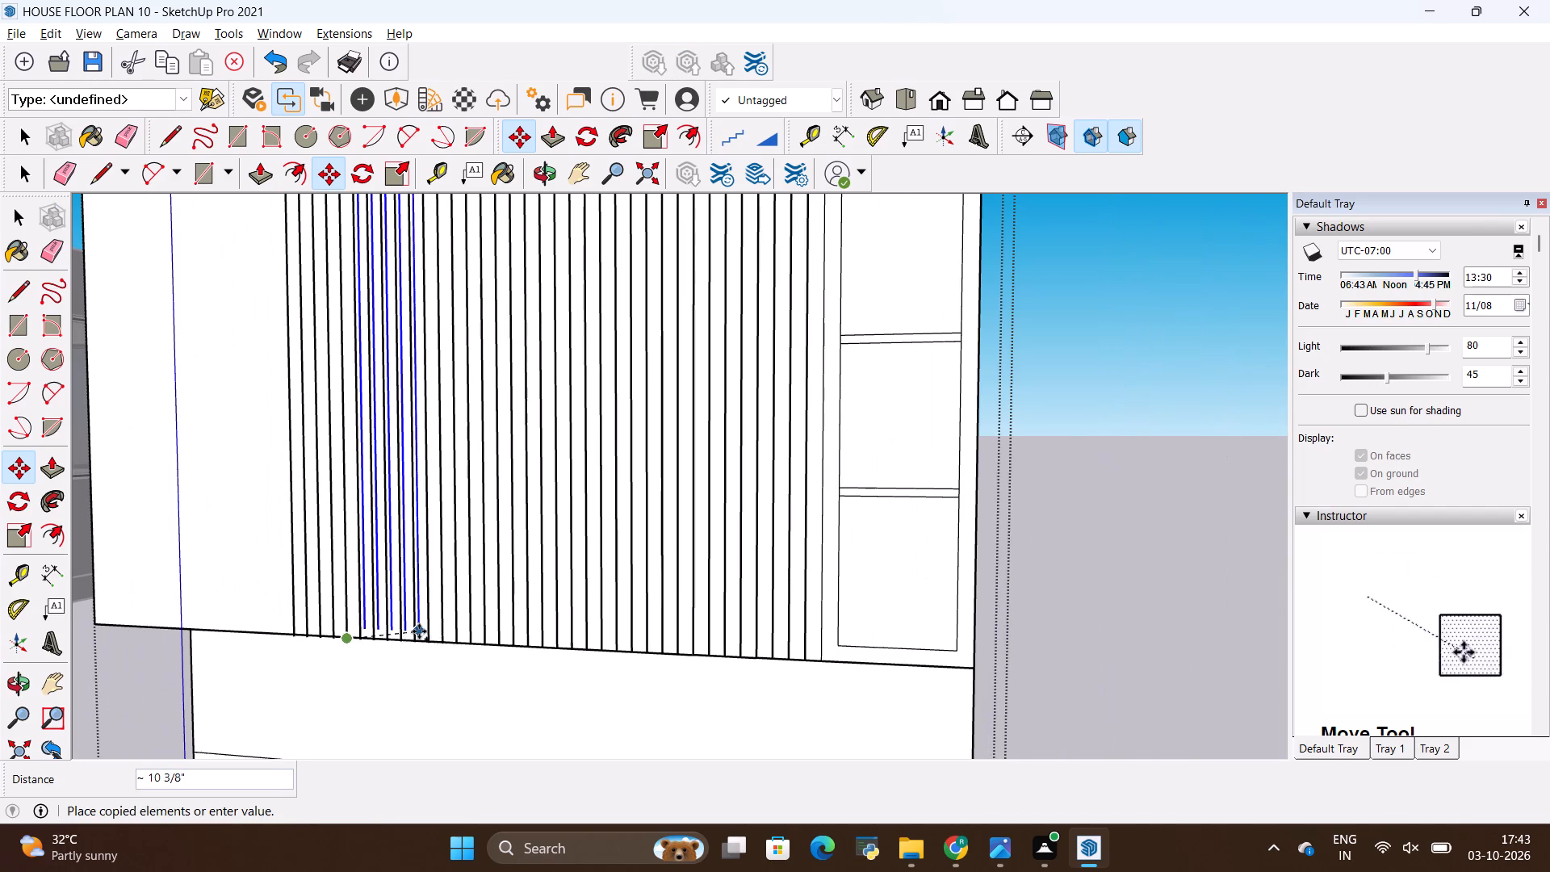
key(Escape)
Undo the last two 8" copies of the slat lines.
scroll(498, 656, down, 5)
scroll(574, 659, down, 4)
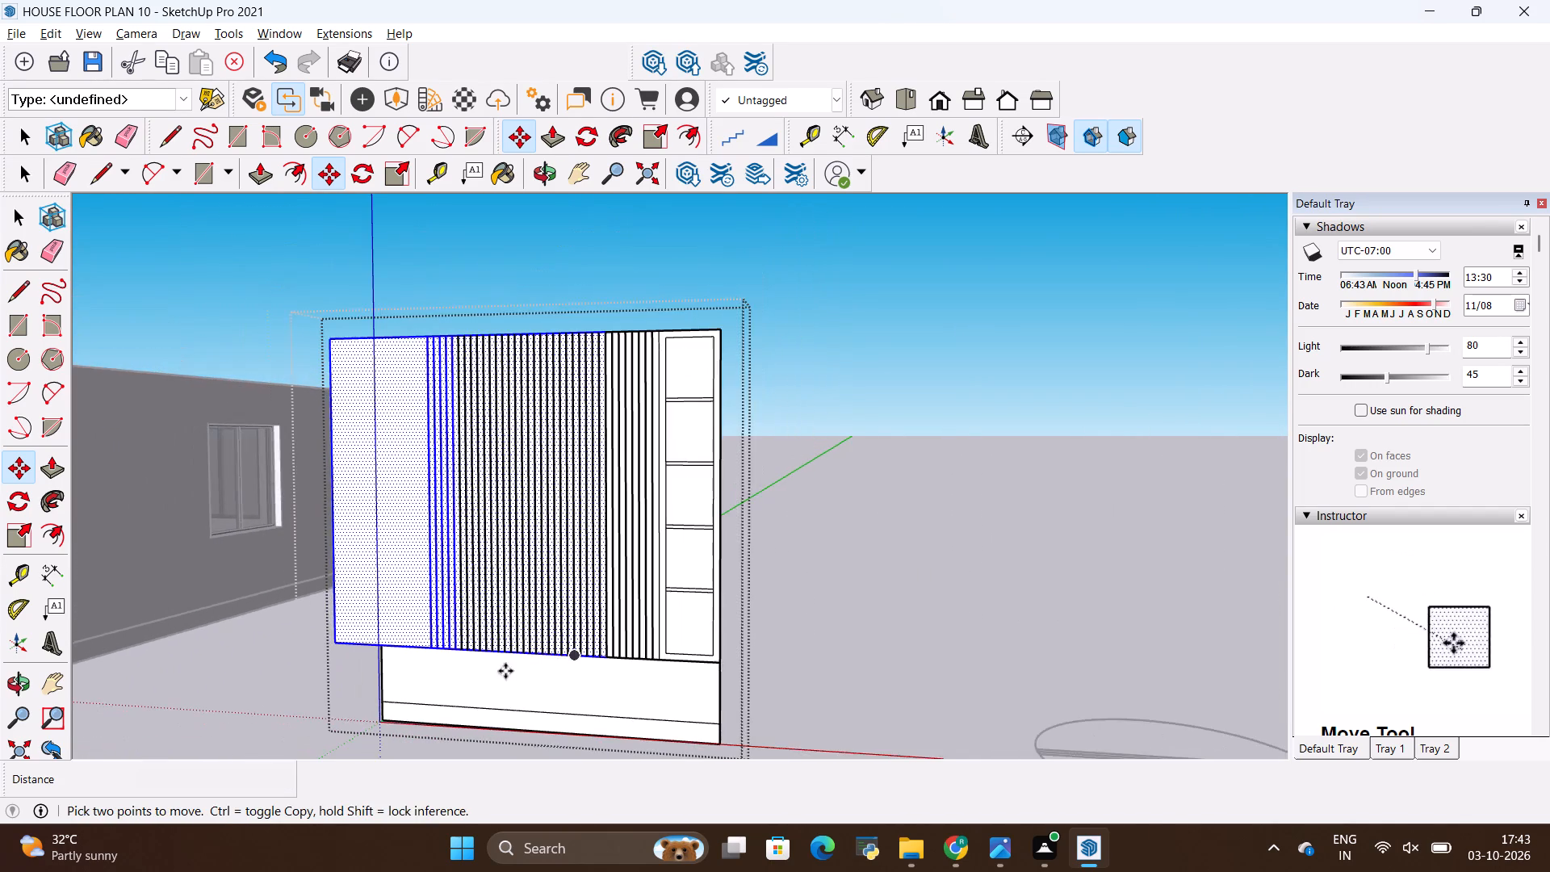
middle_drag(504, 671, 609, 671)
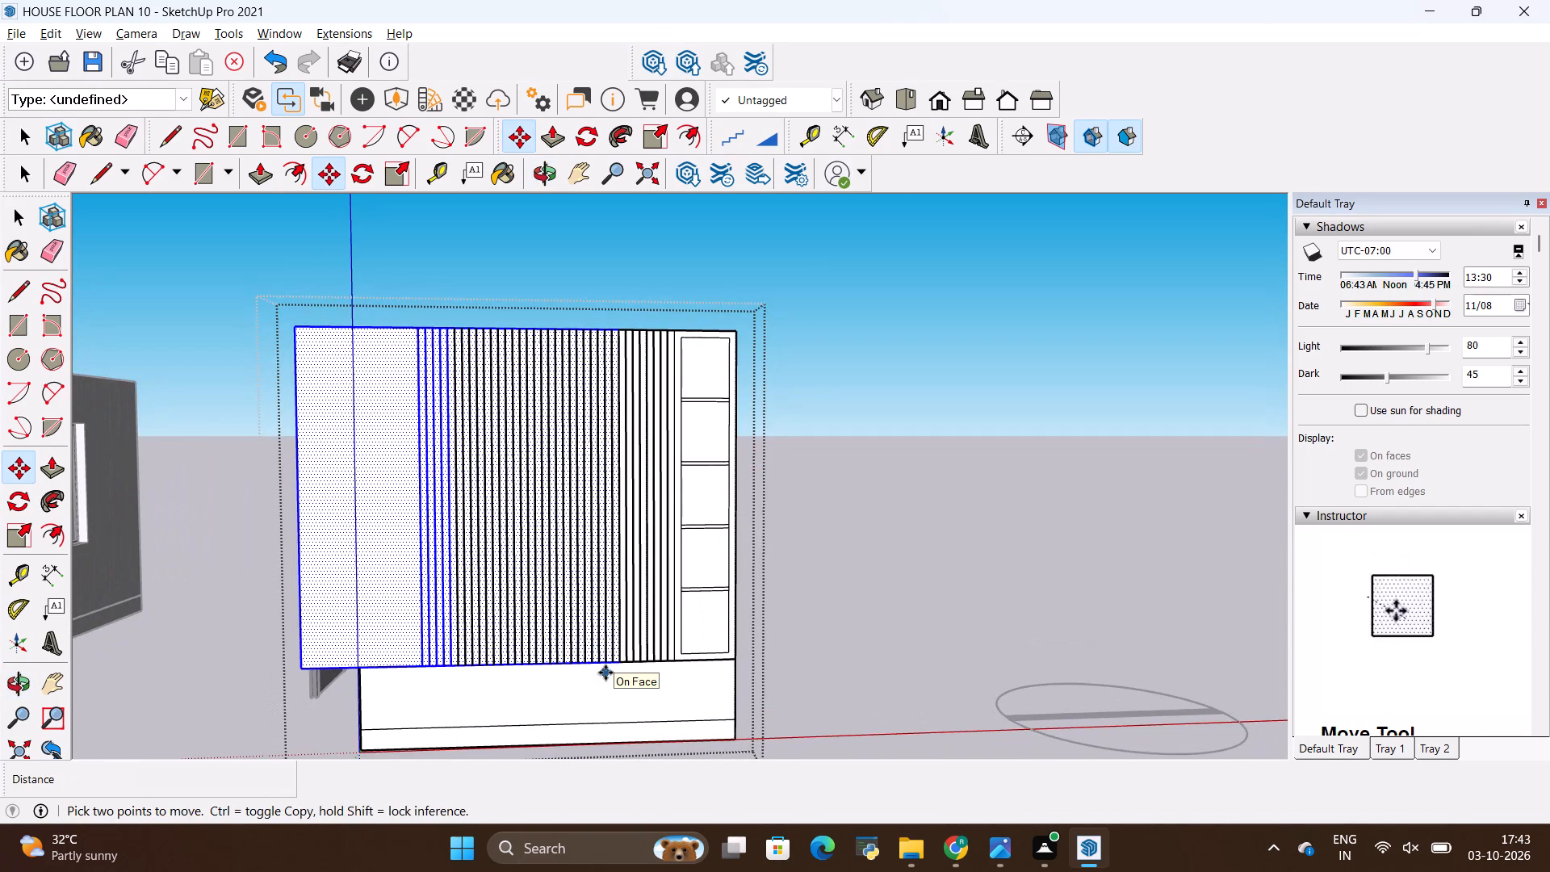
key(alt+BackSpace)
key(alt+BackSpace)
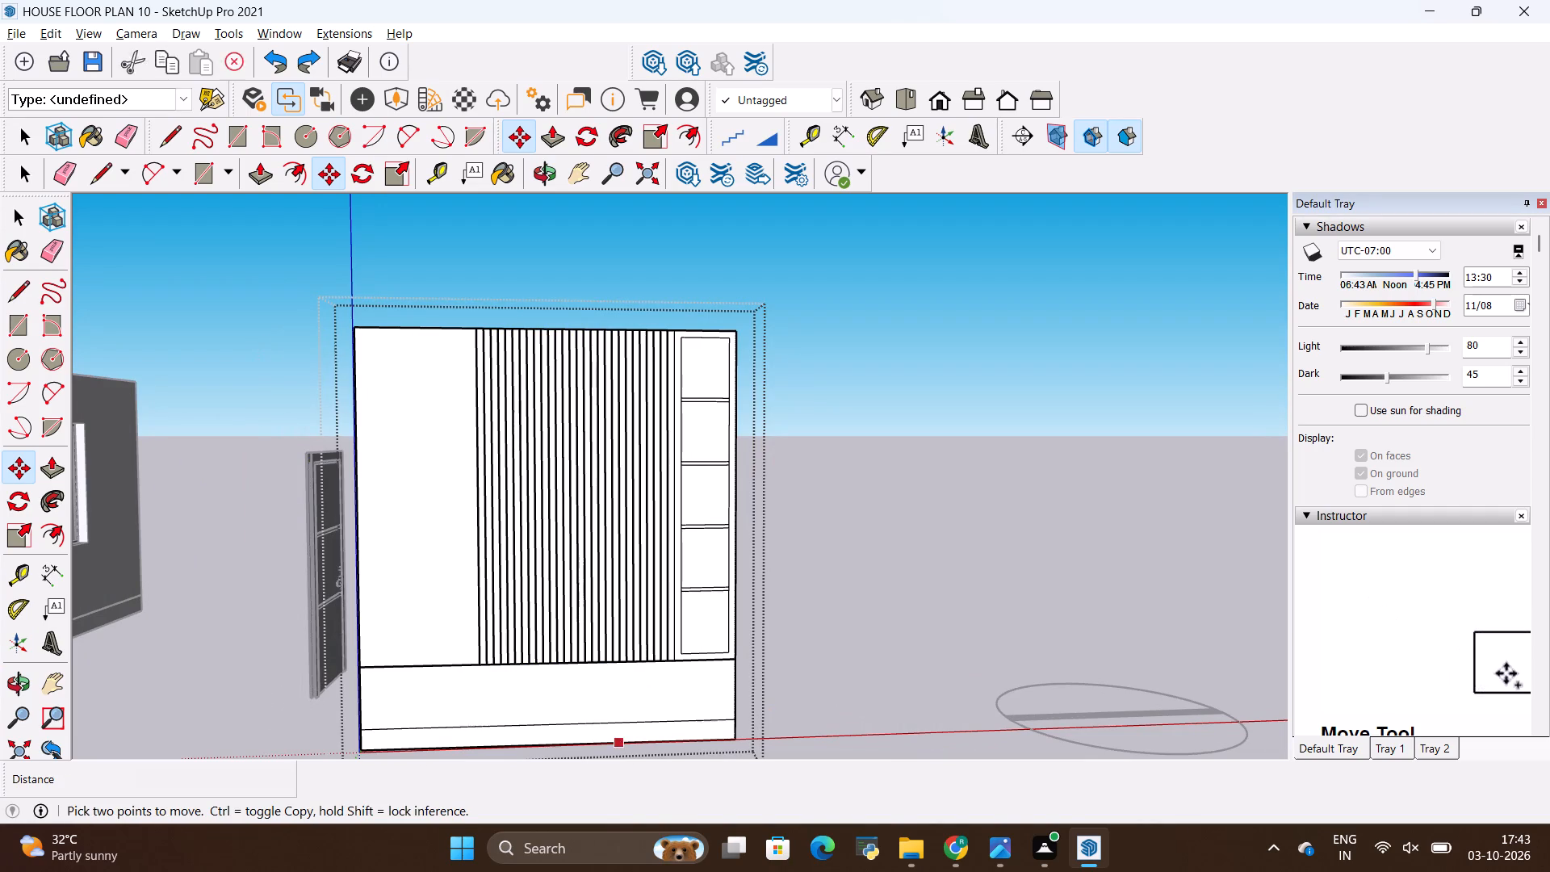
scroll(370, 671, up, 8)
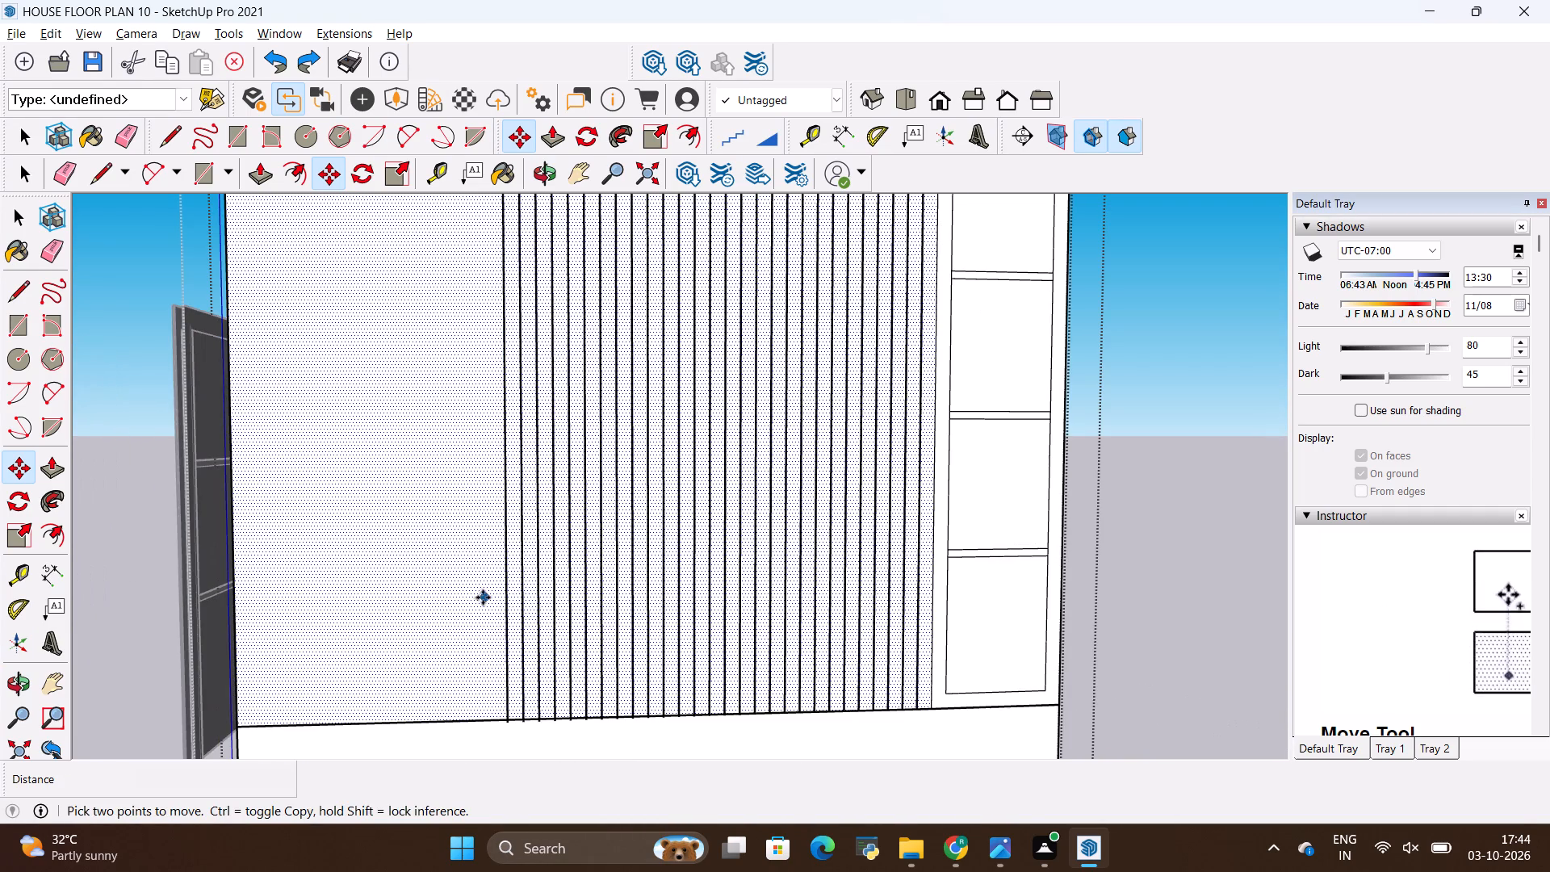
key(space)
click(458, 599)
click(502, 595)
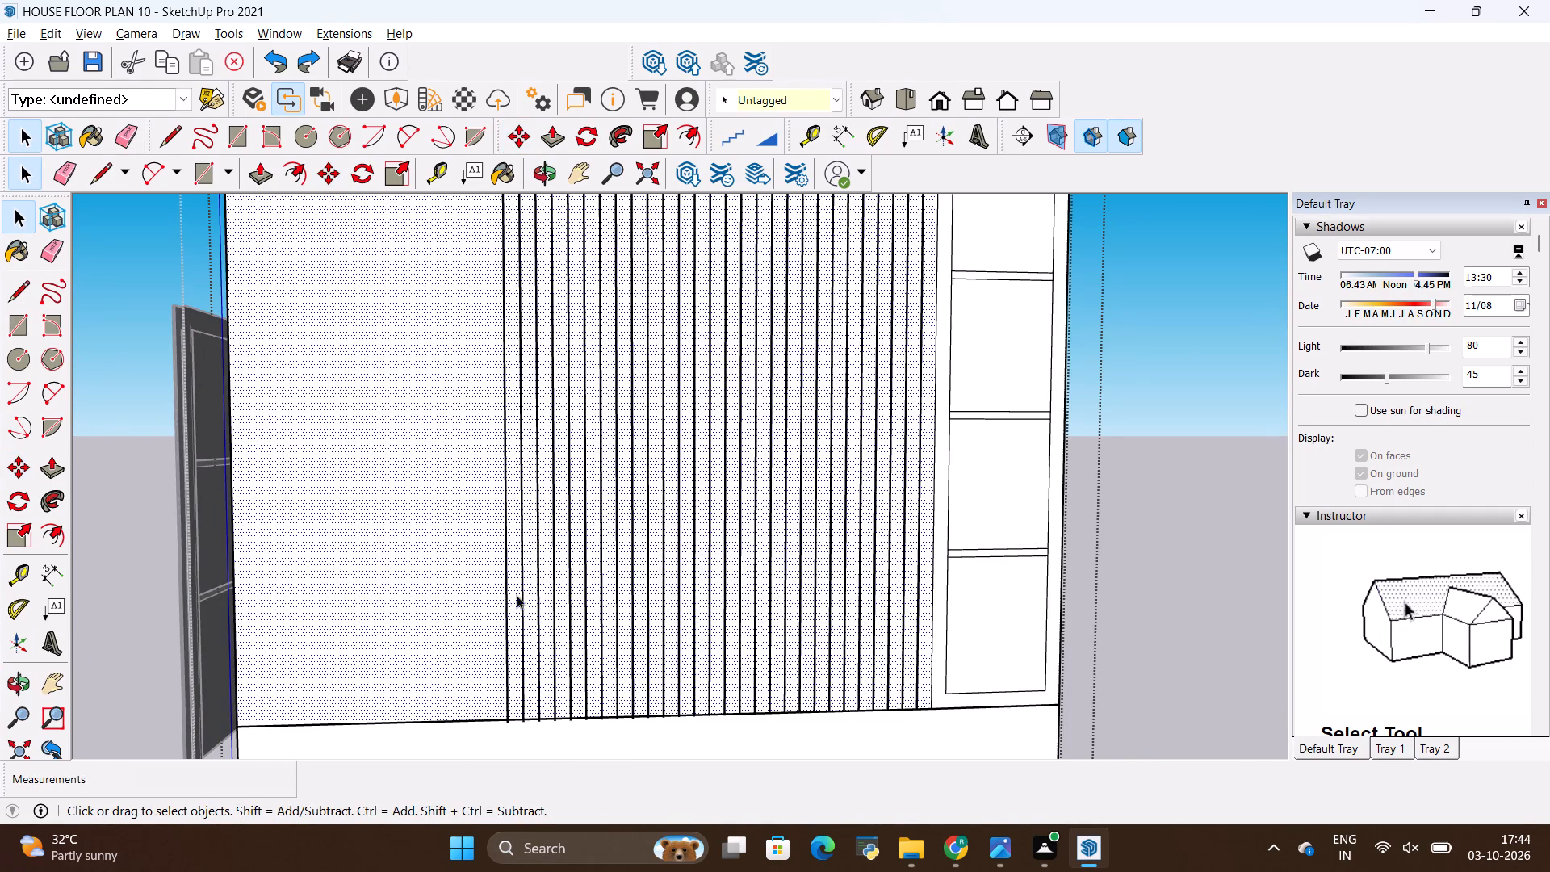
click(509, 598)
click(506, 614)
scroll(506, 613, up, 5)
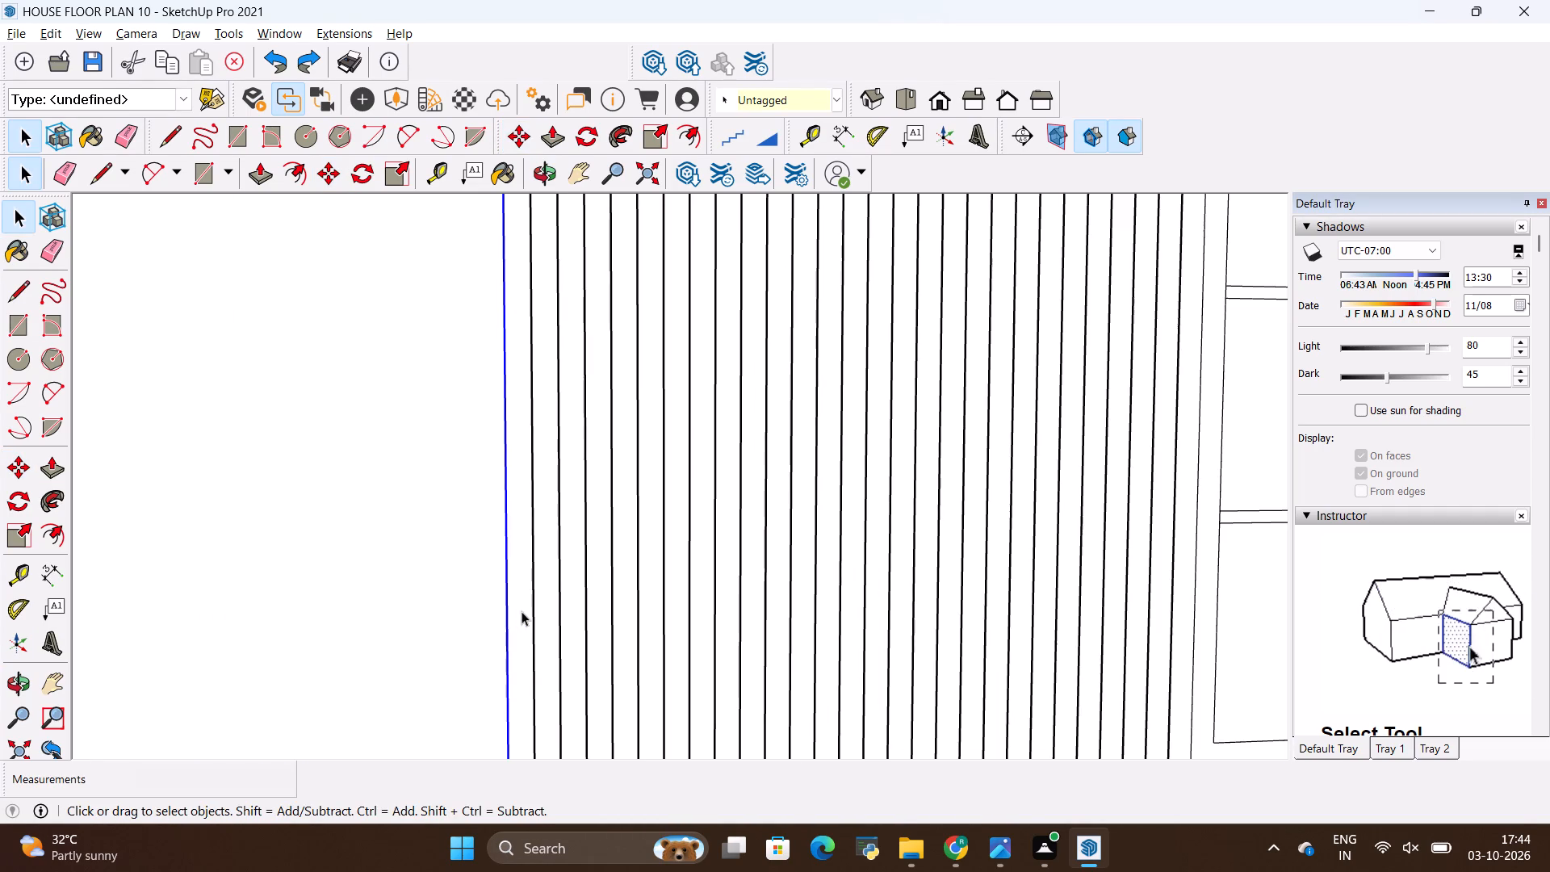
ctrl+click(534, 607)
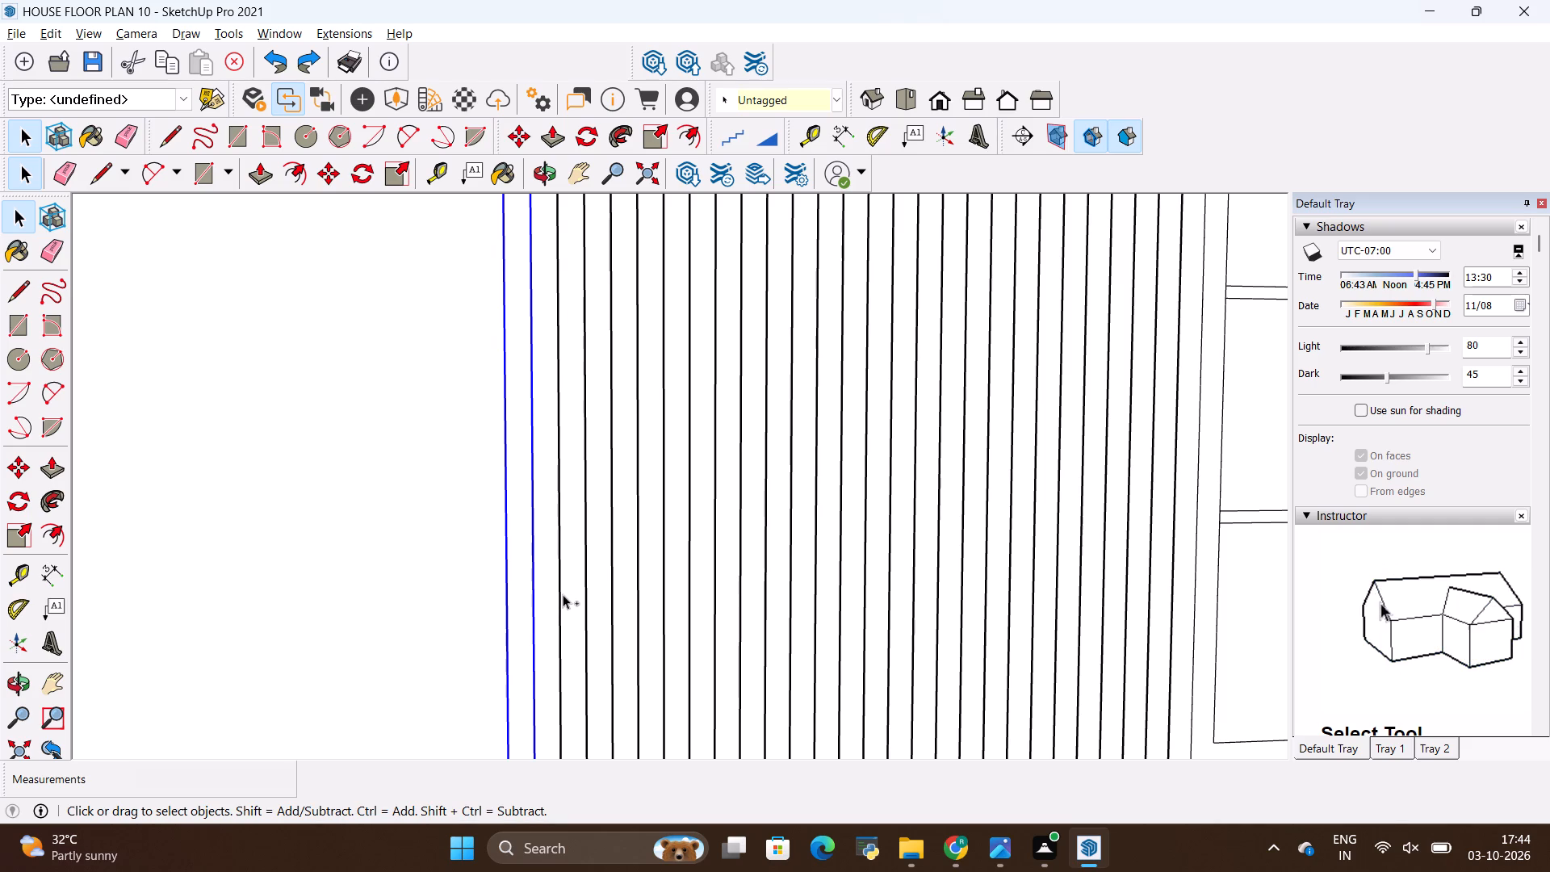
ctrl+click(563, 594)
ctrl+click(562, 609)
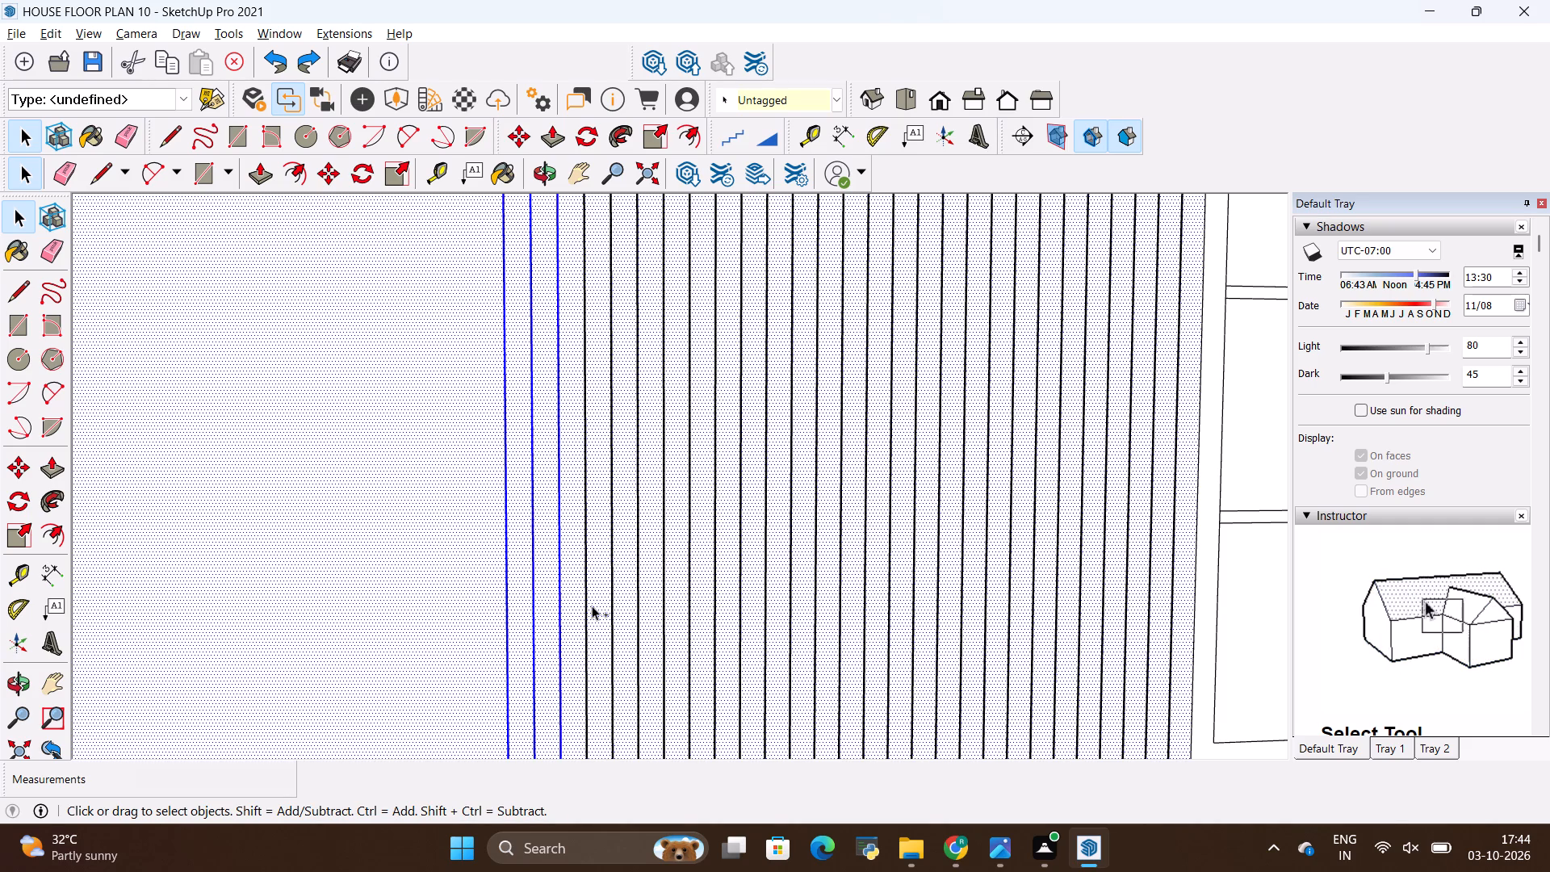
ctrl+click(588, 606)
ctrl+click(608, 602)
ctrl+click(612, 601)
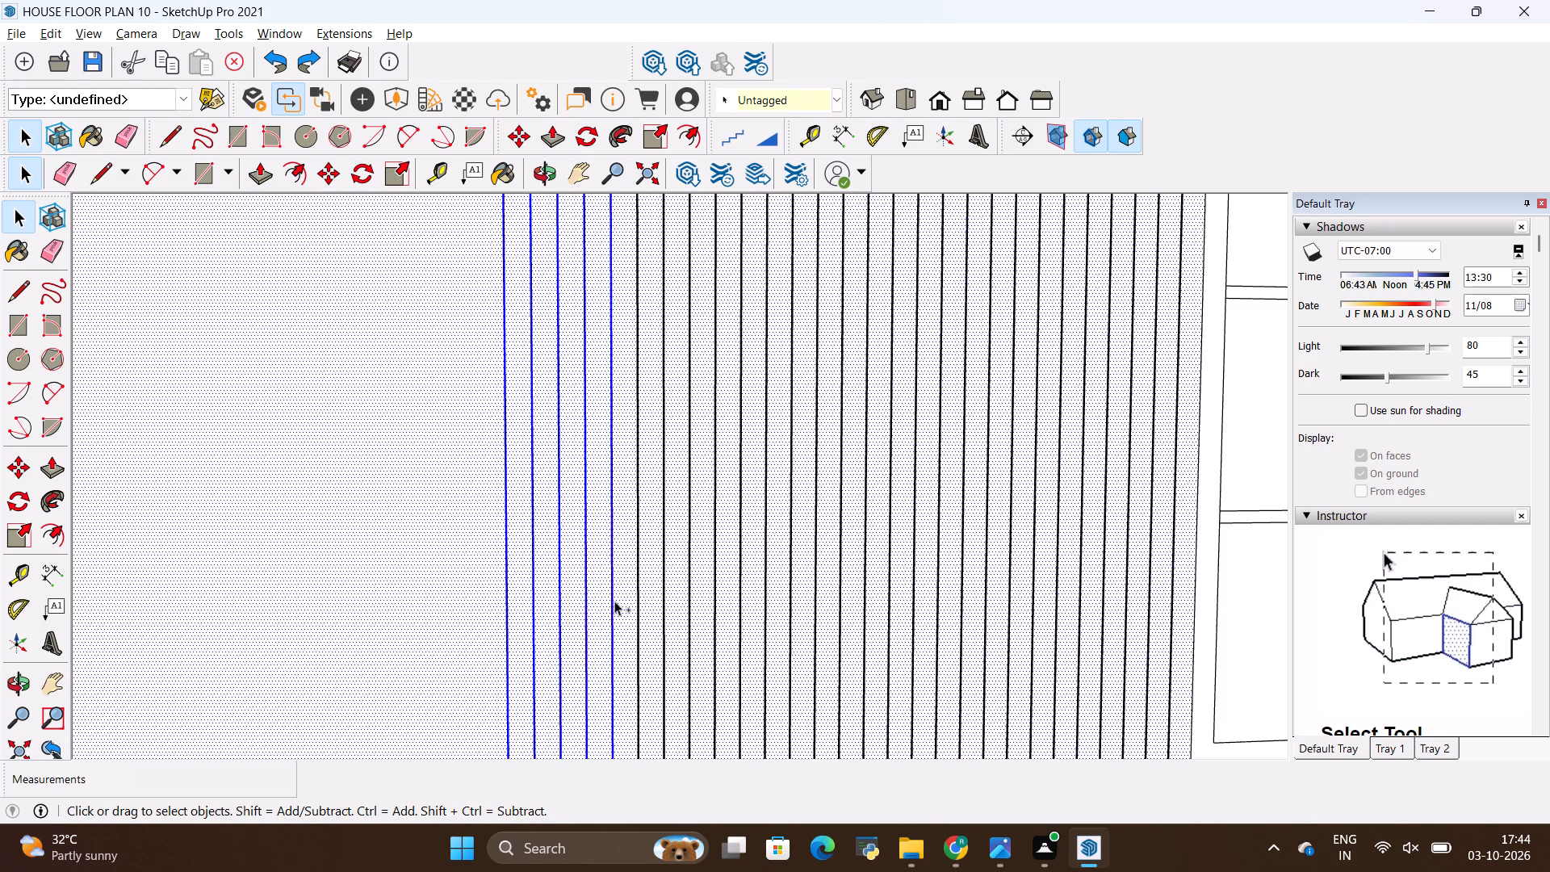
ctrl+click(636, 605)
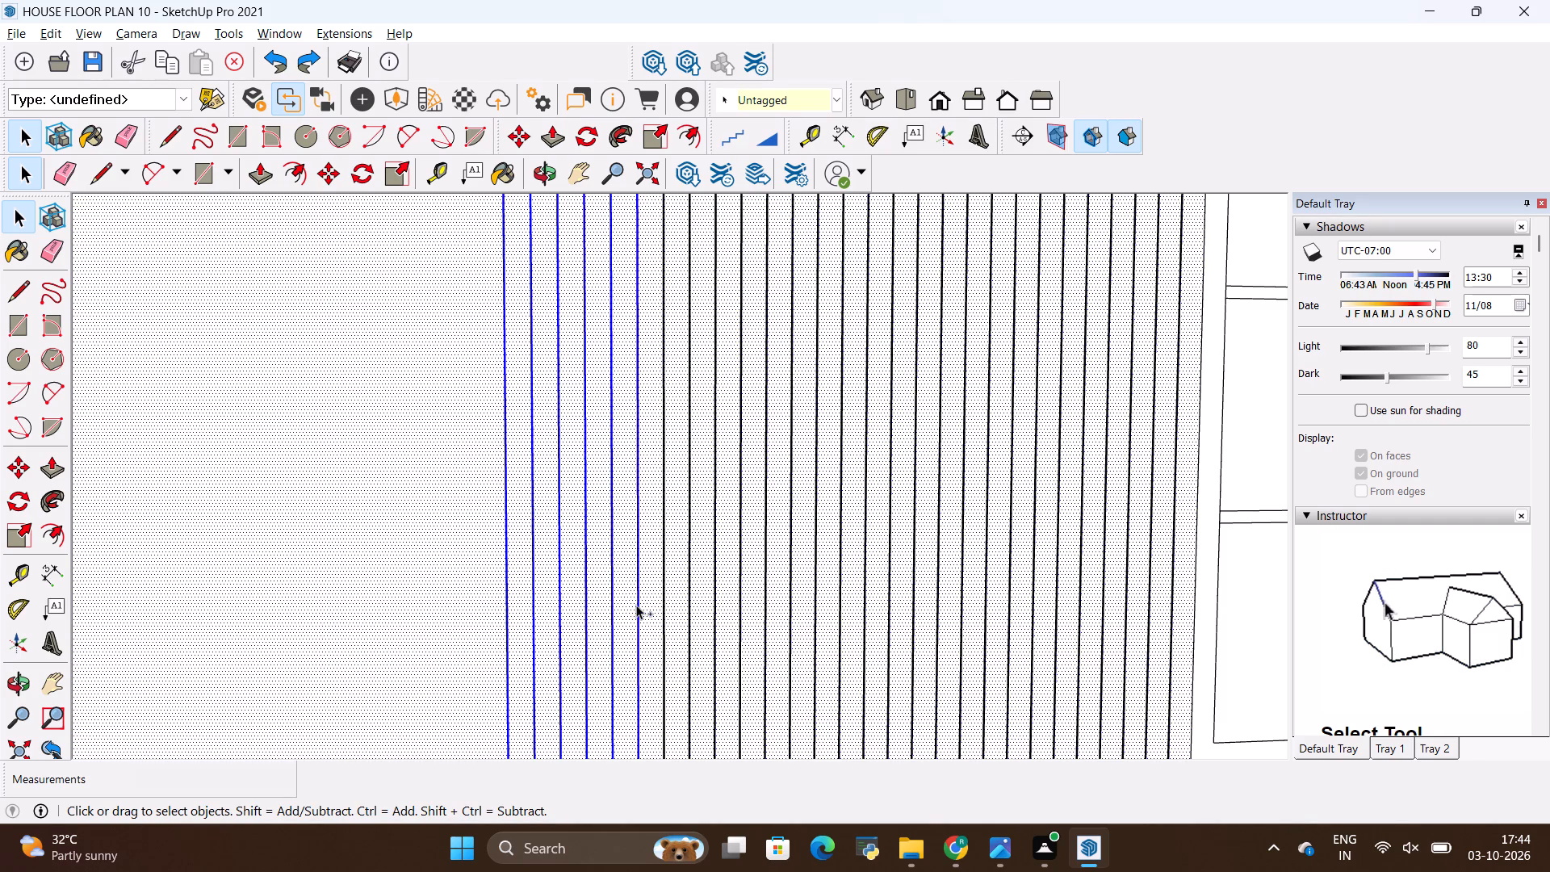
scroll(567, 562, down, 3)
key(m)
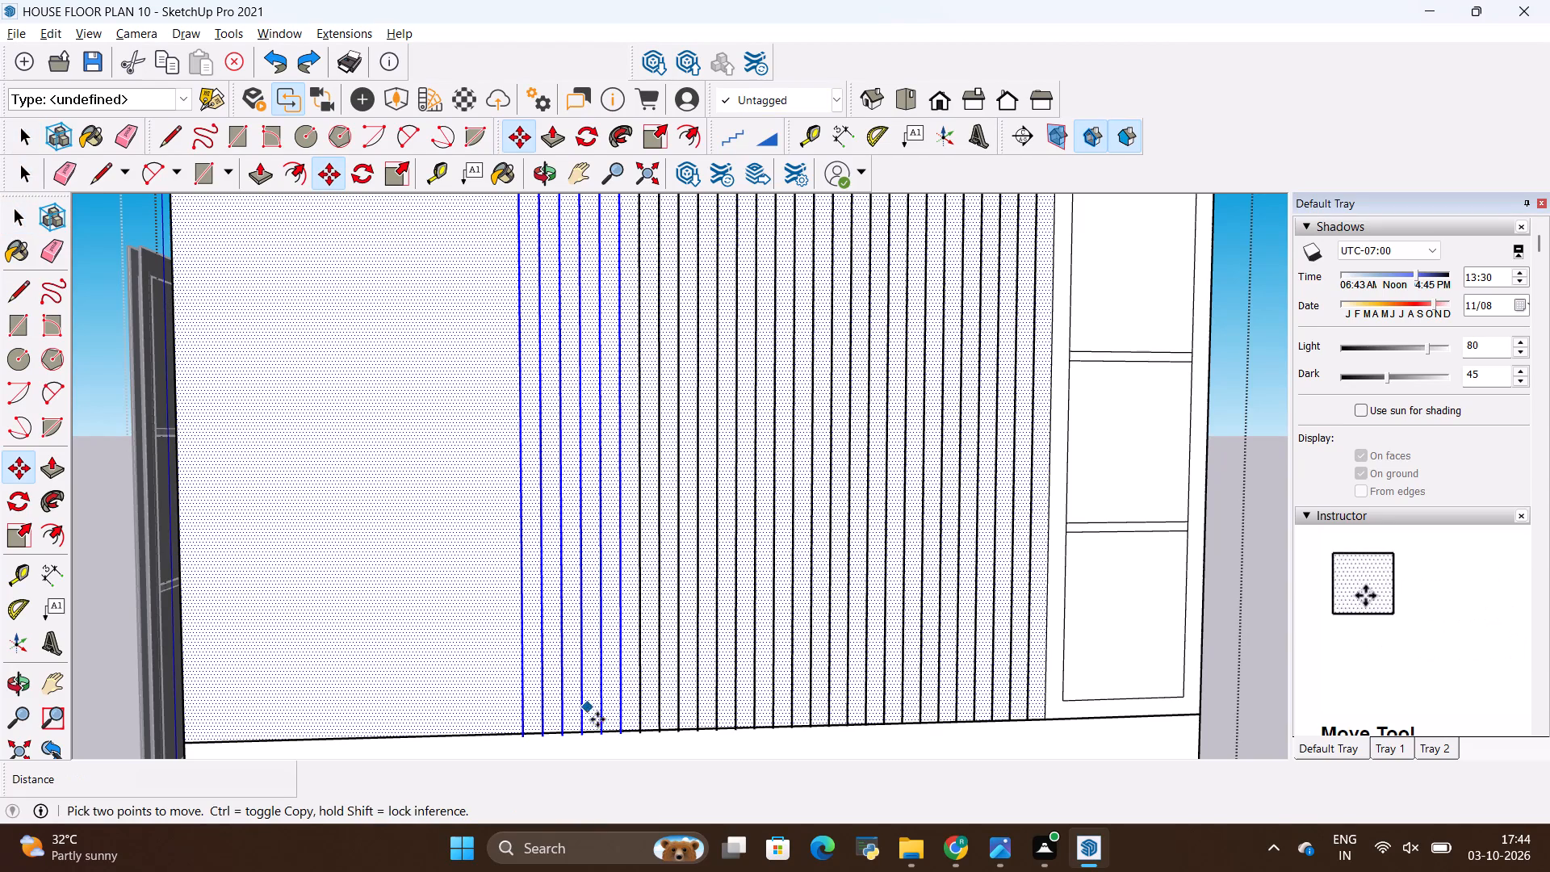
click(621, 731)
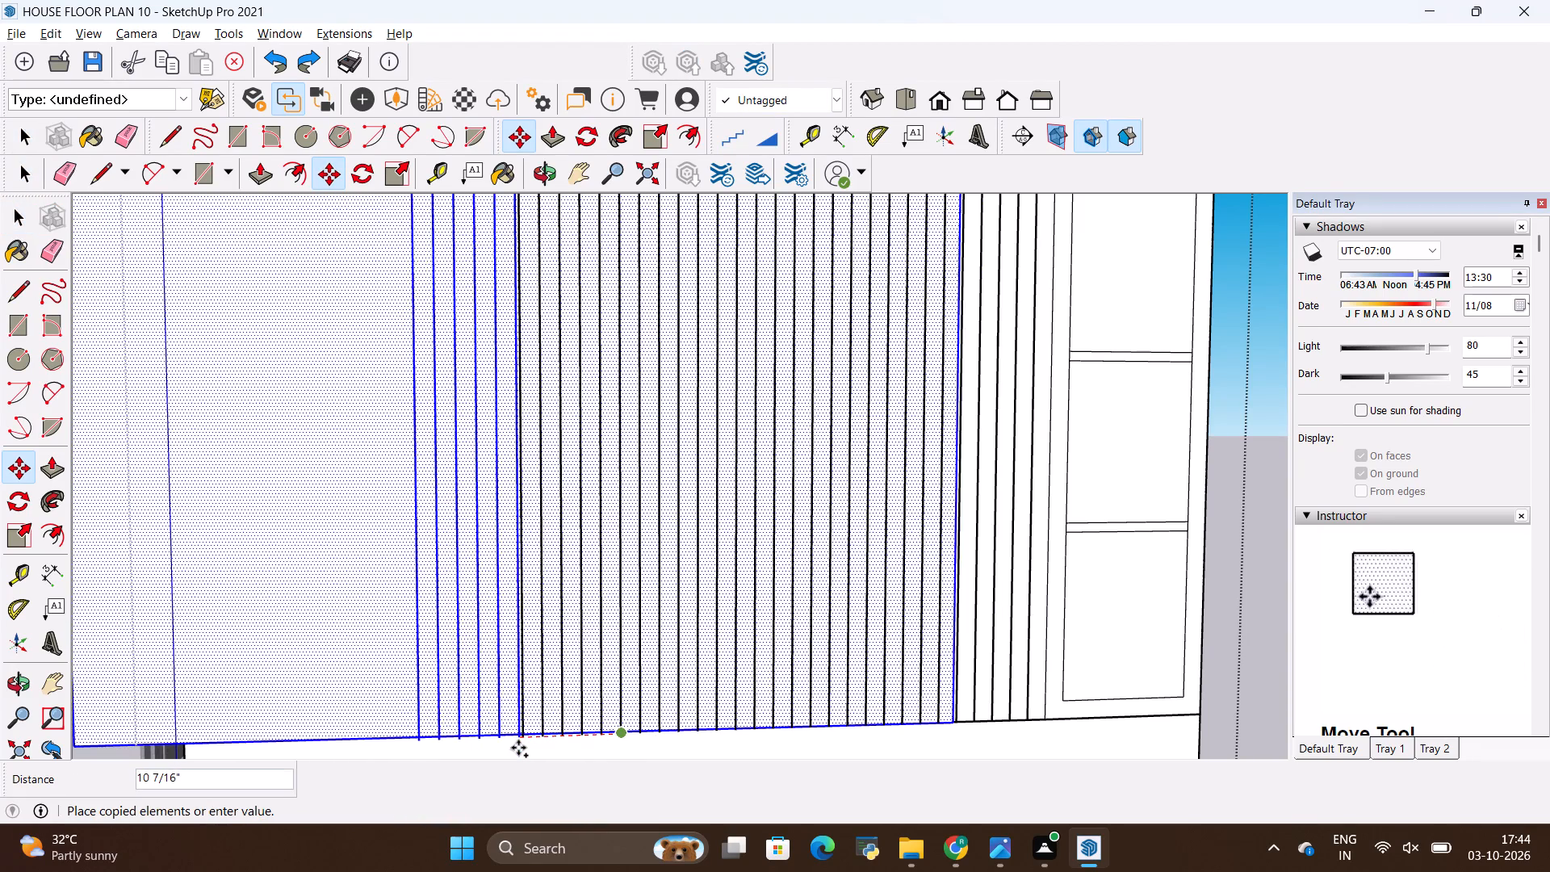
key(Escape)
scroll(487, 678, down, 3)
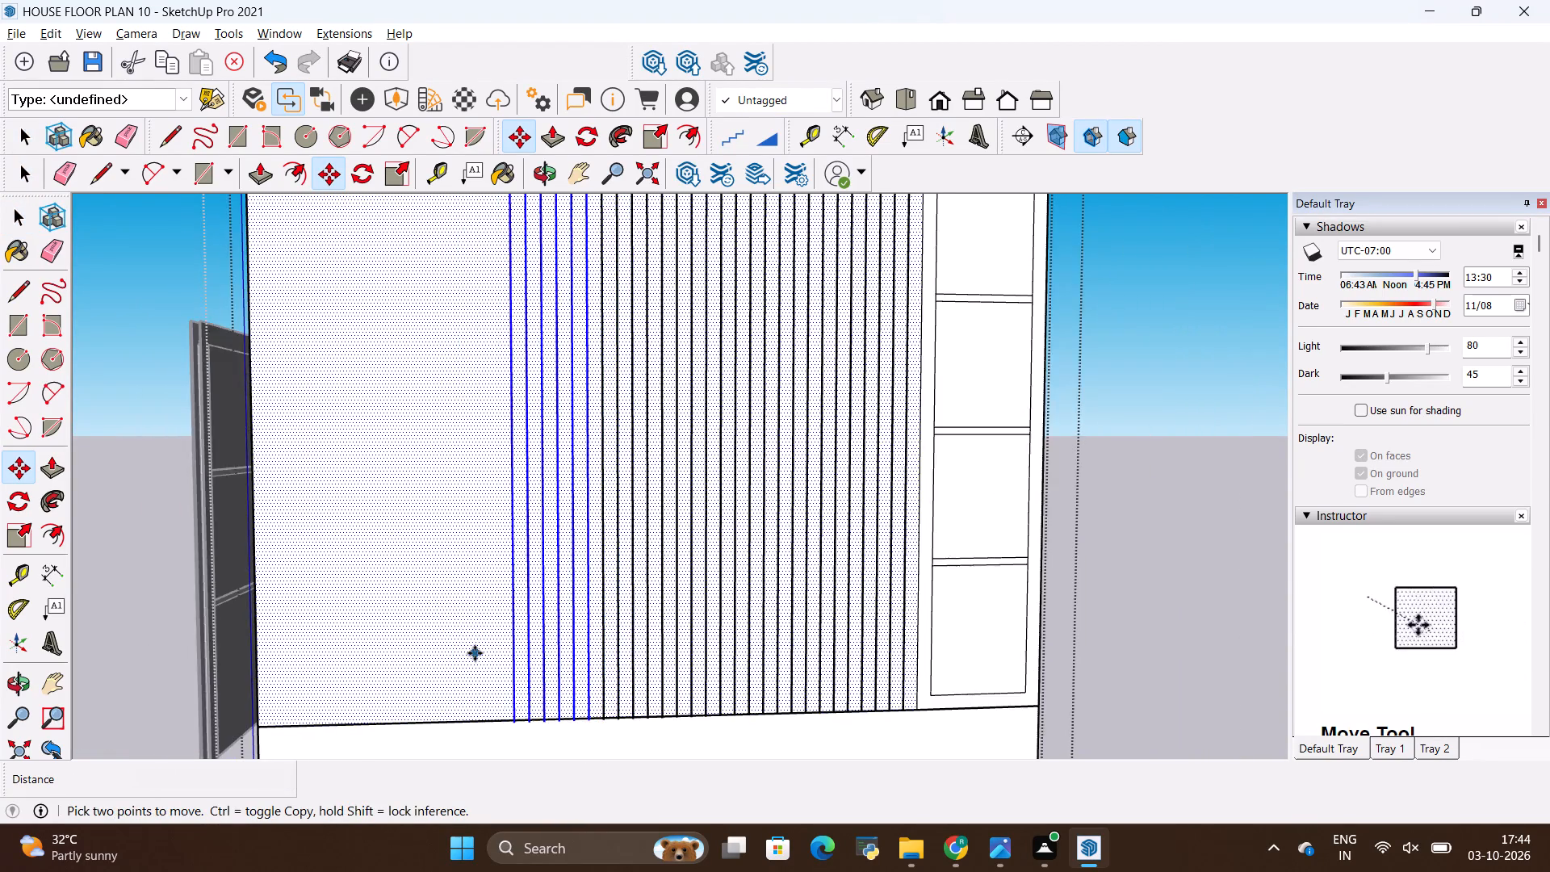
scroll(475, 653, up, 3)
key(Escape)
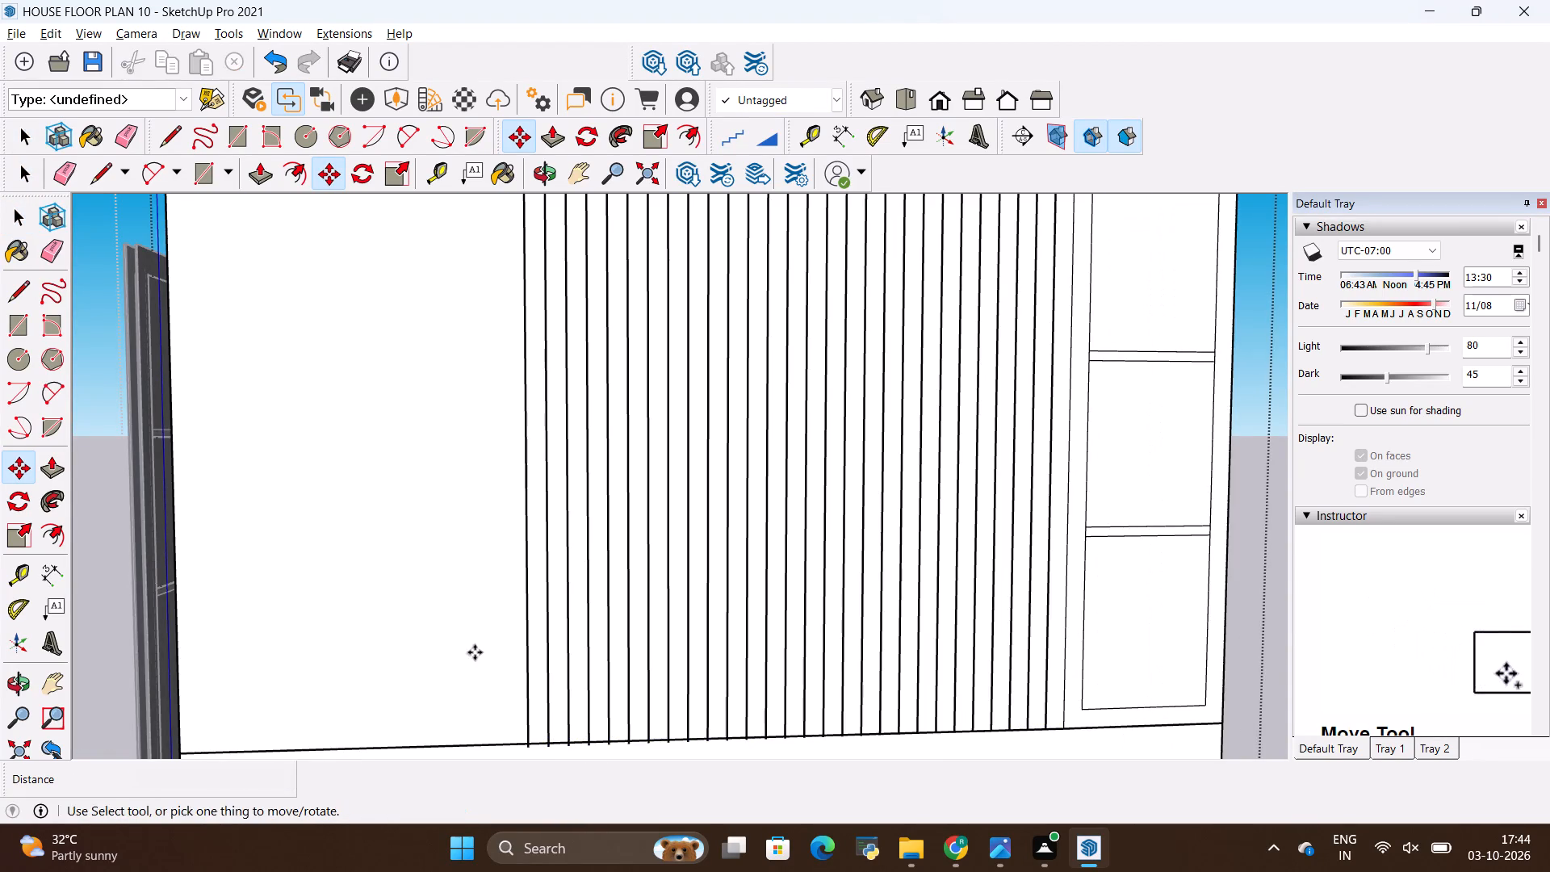
Copy the two outermost slat lines 2" further into the wide panel, away from the cabinet.
key(space)
click(526, 646)
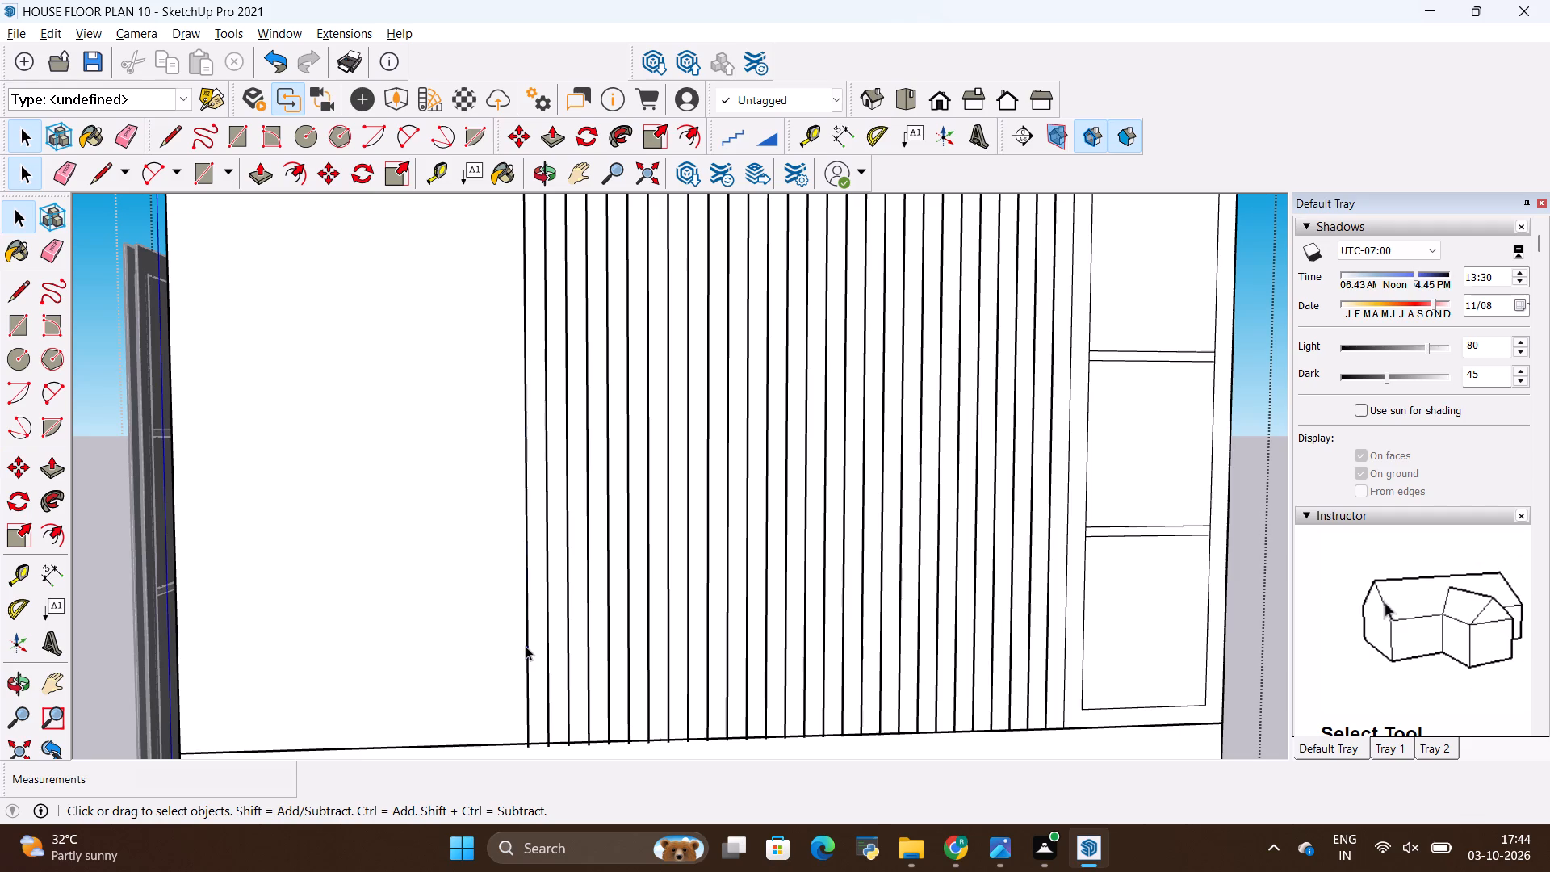
scroll(517, 639, down, 4)
scroll(529, 705, up, 4)
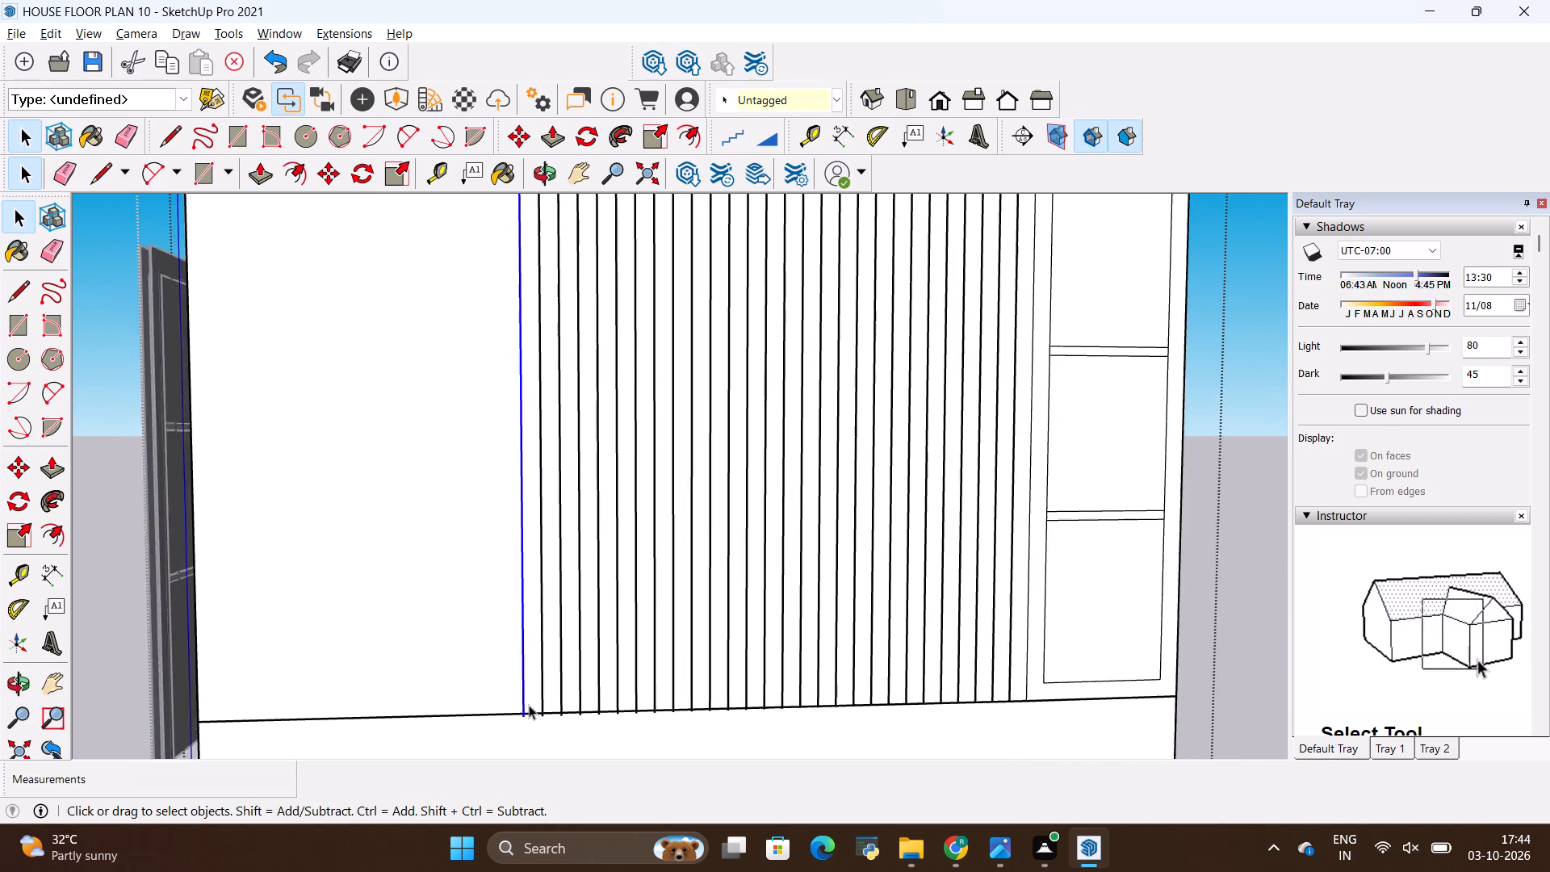
scroll(529, 705, up, 2)
ctrl+click(546, 681)
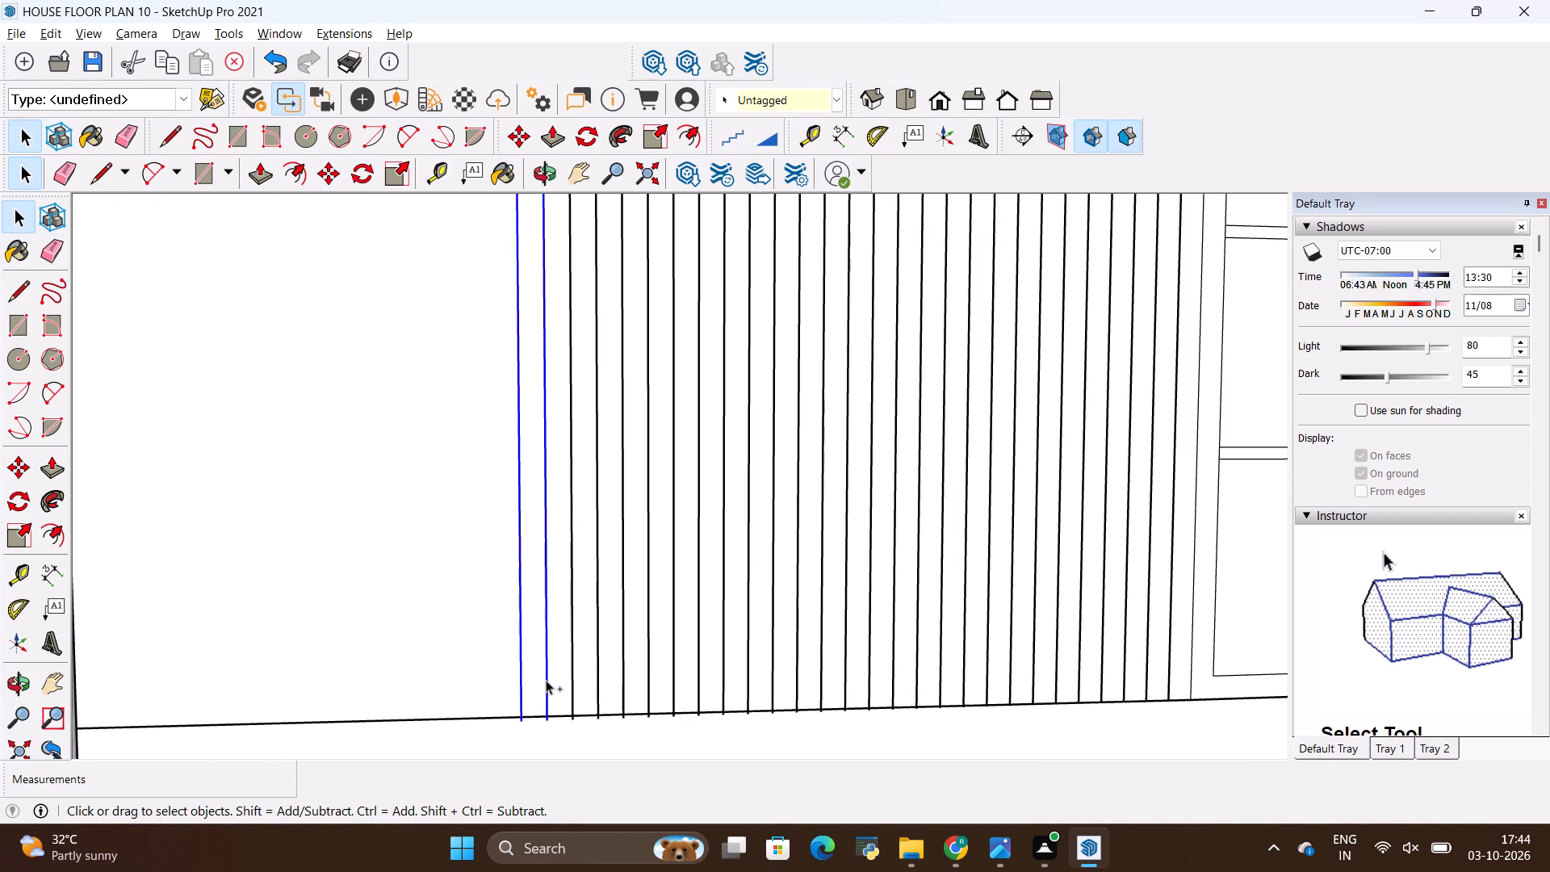
key(m)
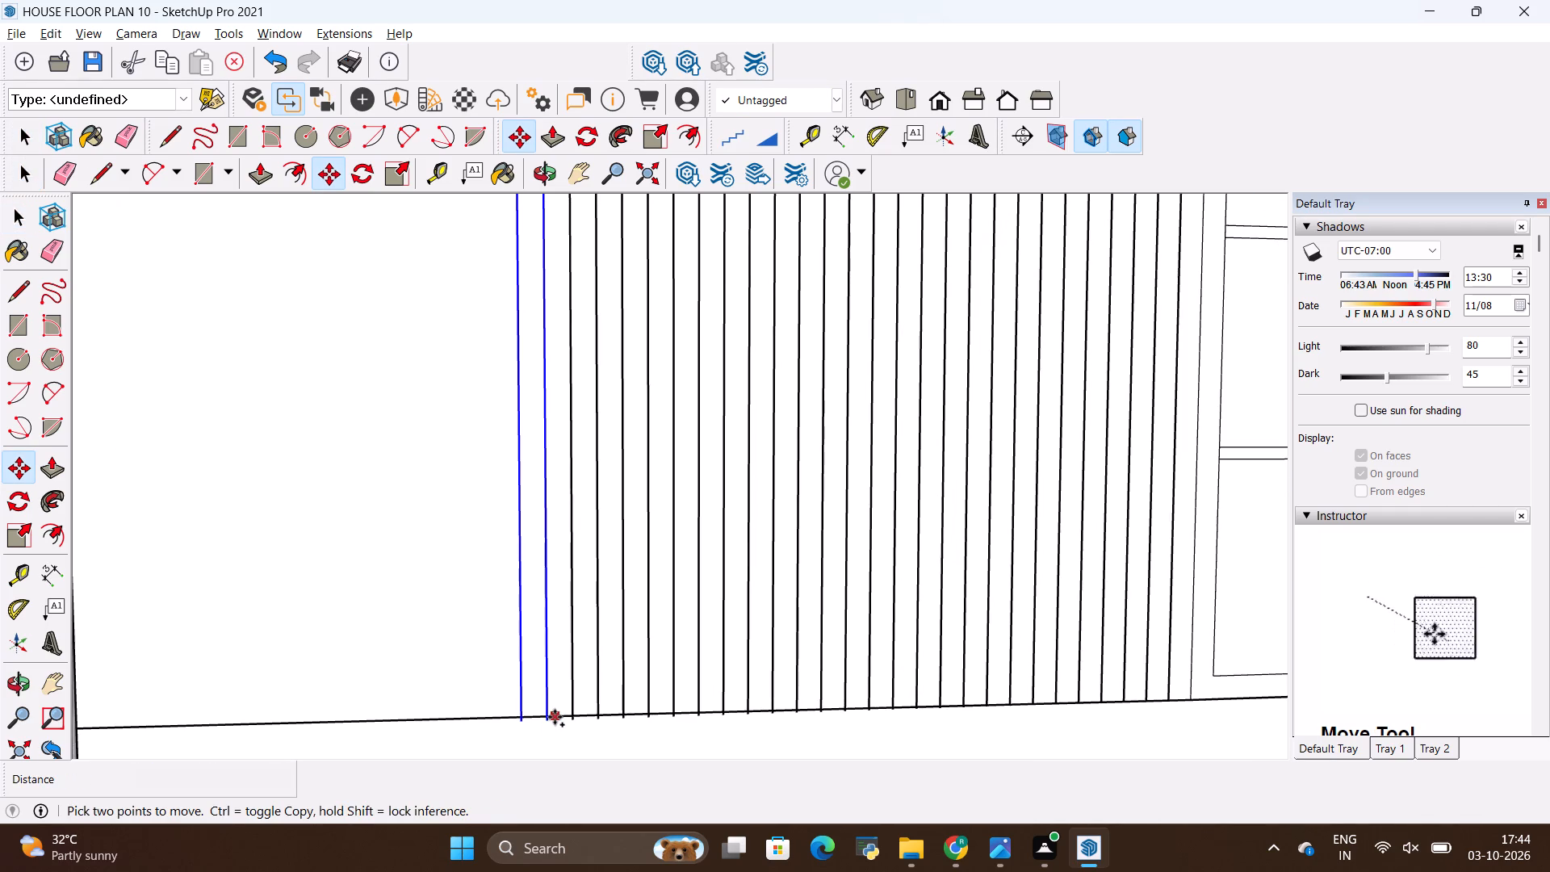
click(551, 717)
click(519, 722)
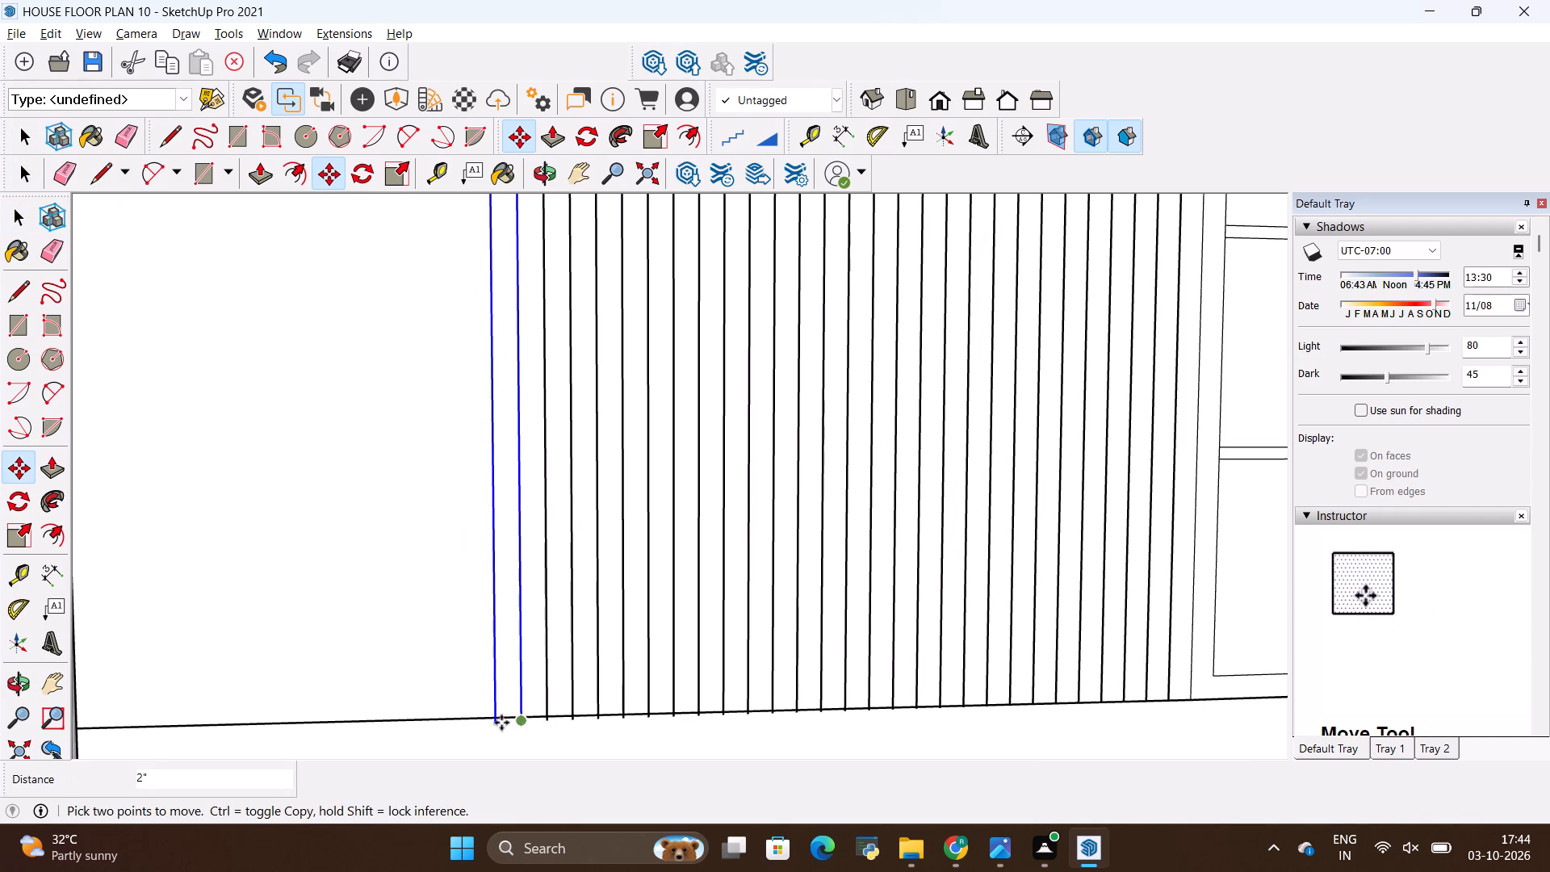
Repeat the 2" endpoint-to-endpoint copy of the outermost slat lines three more times across the wide panel.
click(522, 717)
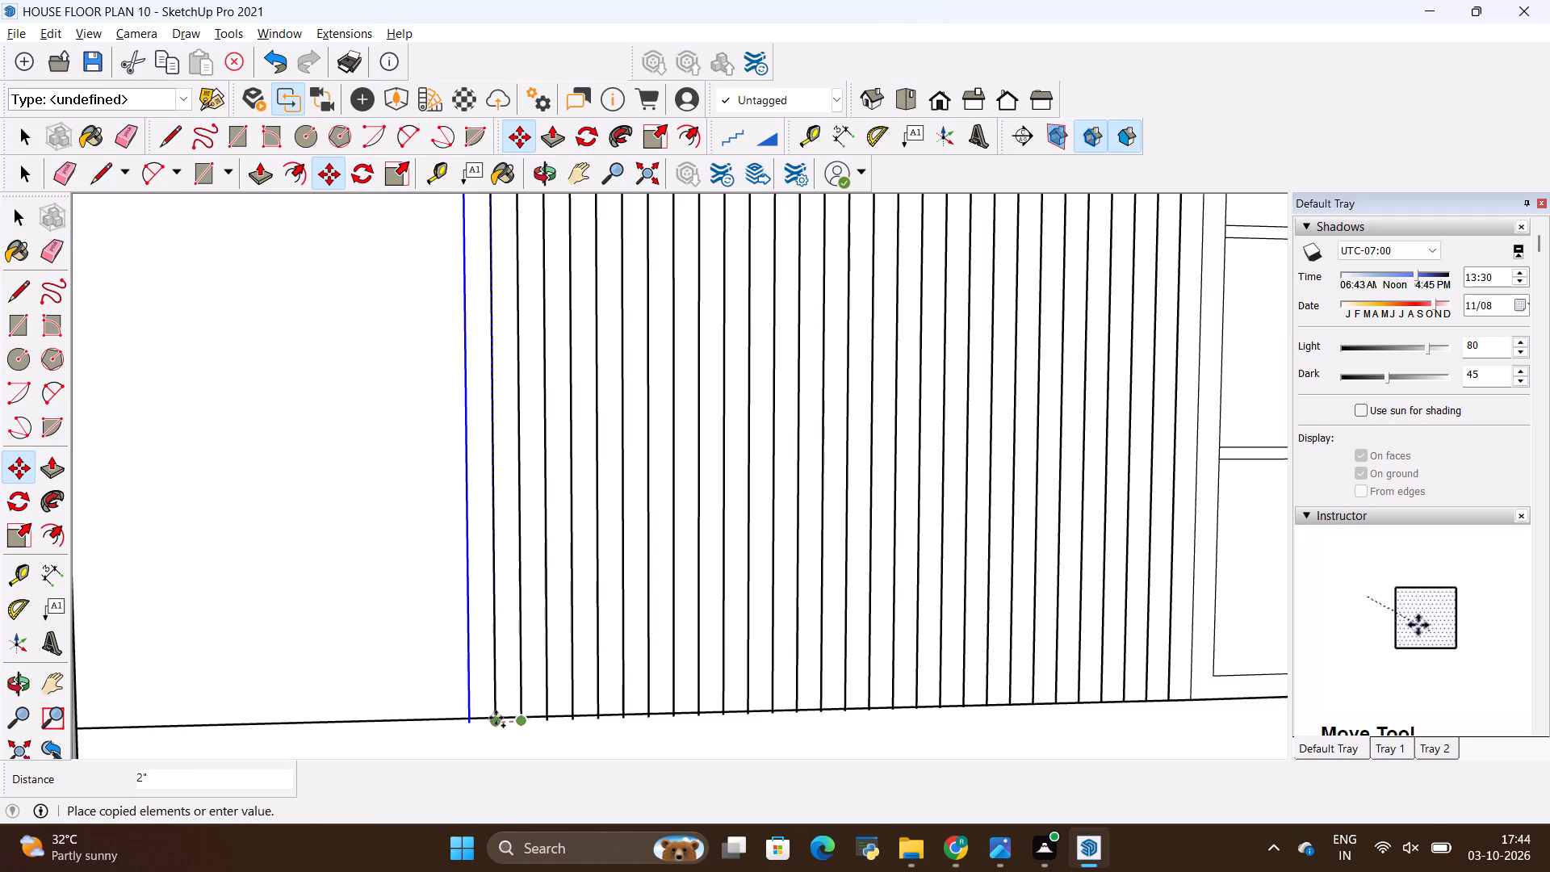
click(496, 718)
ctrl+click(500, 723)
scroll(465, 692, down, 5)
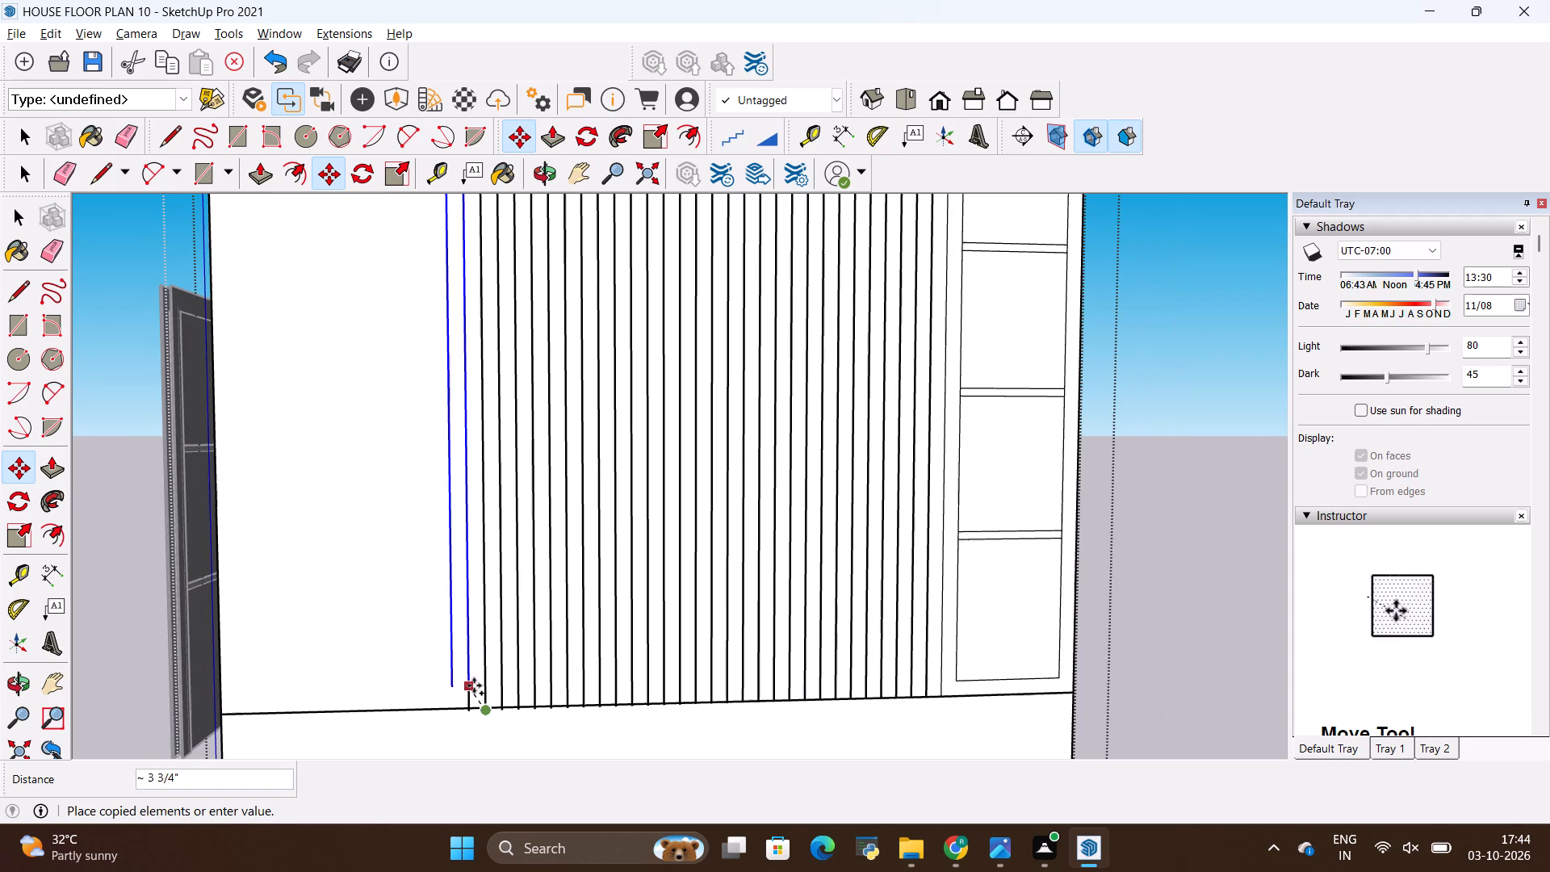
scroll(463, 688, up, 5)
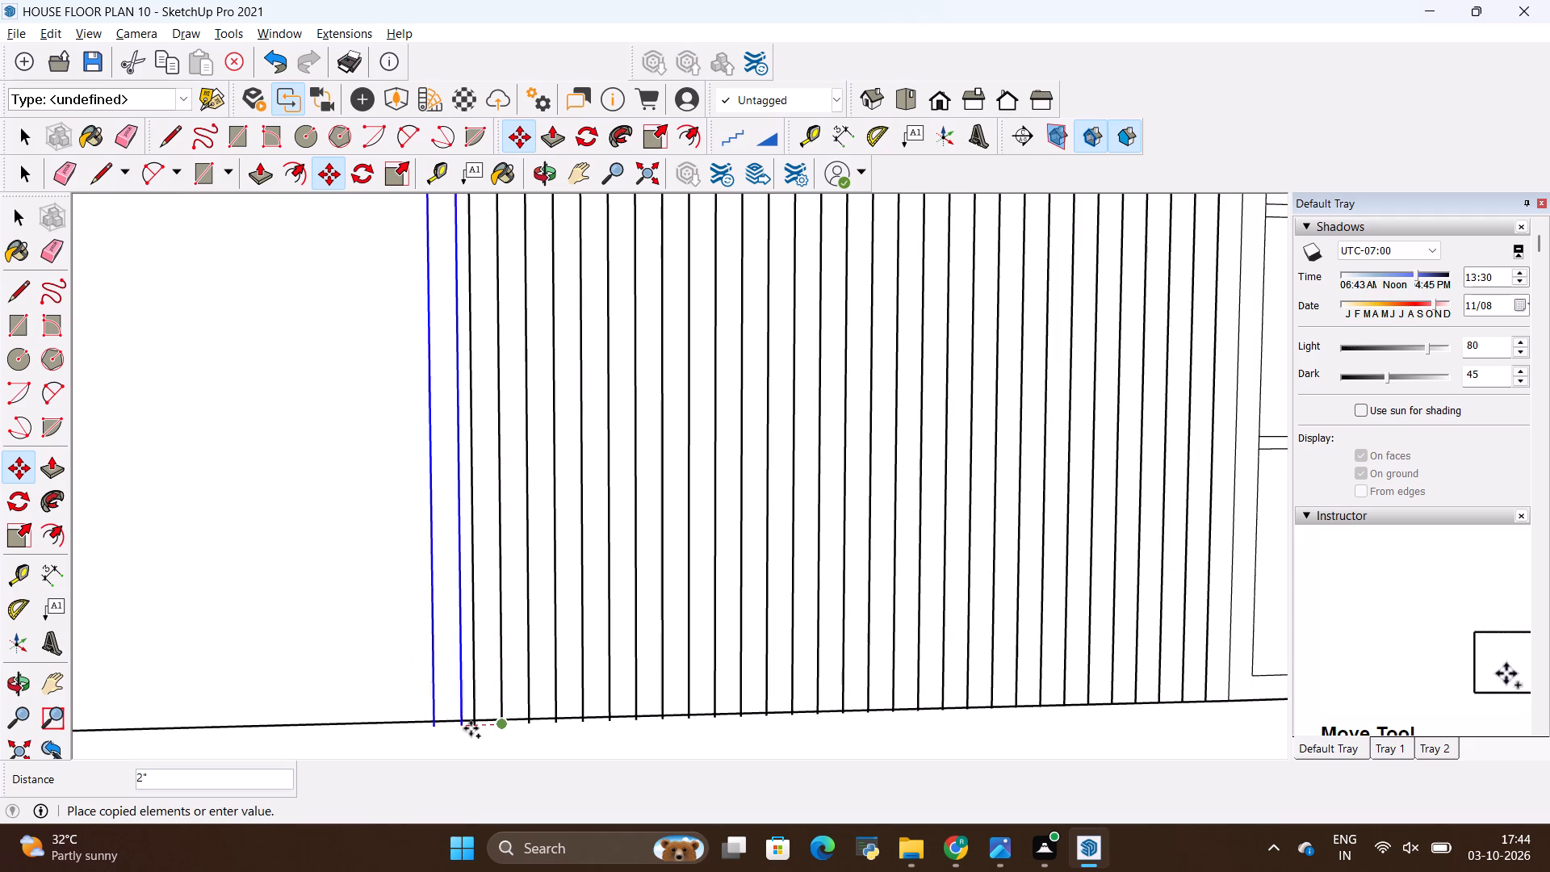
click(474, 723)
click(476, 726)
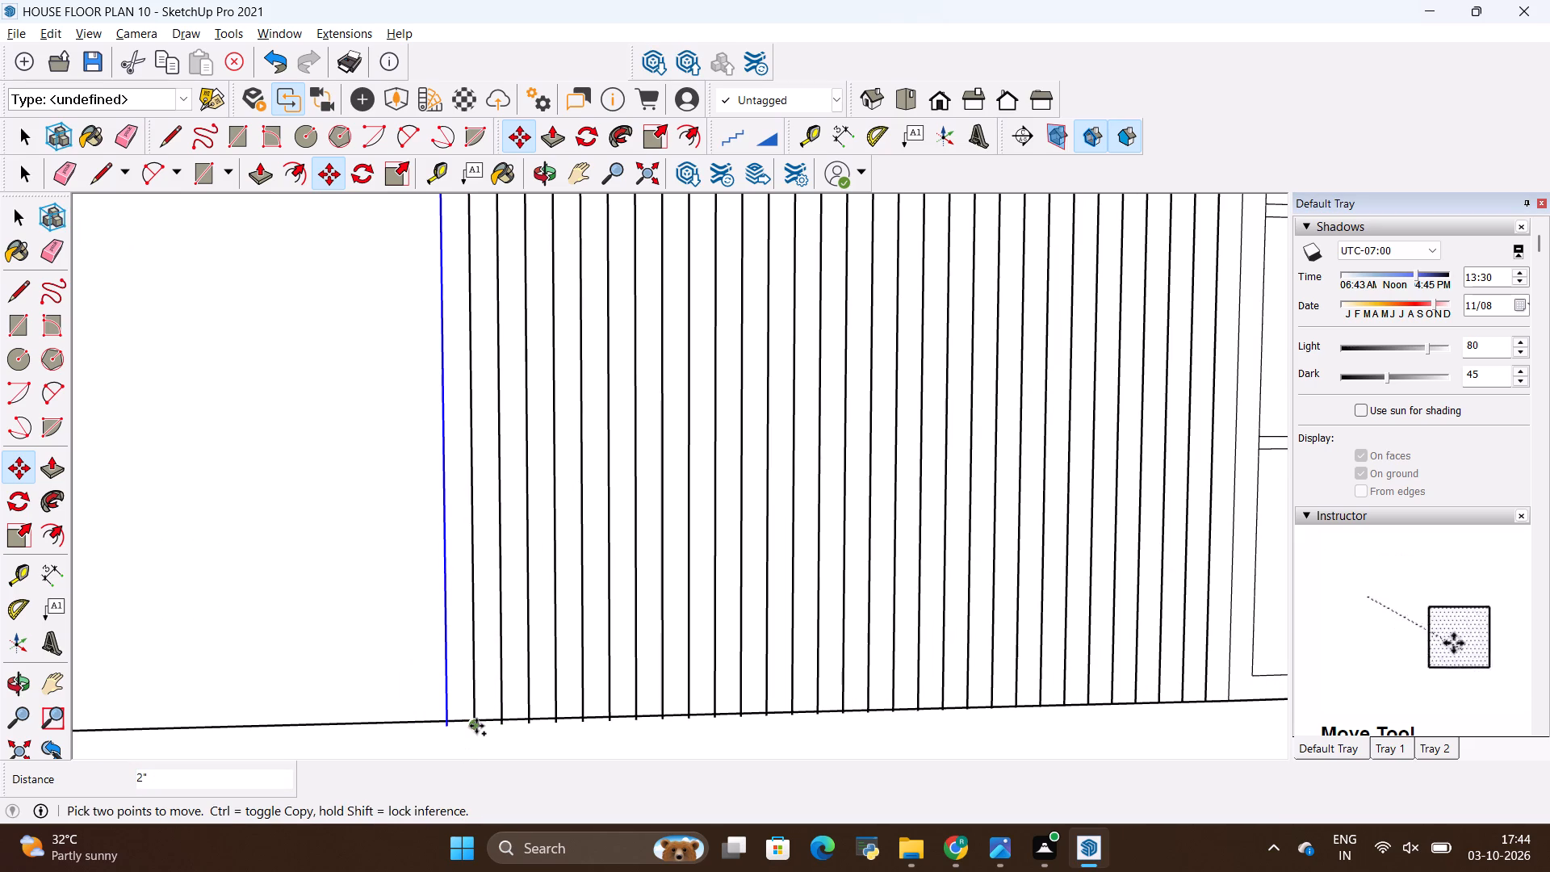
click(448, 721)
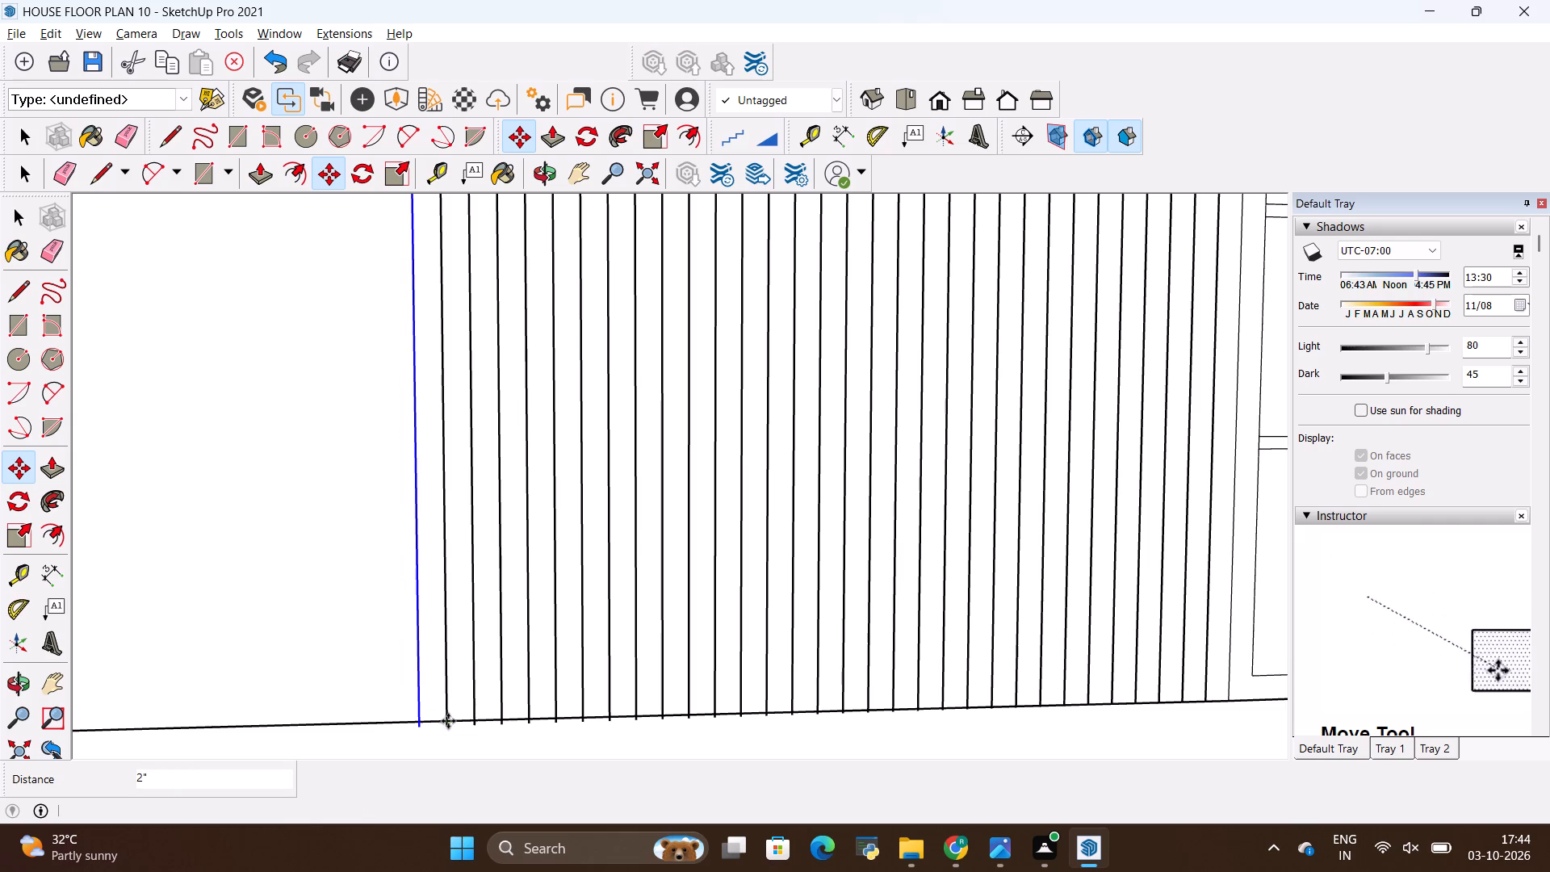
Copy the outermost slat lines another 2" twice, keeping the copies aligned along the wide panel's lower edge.
ctrl+click(441, 723)
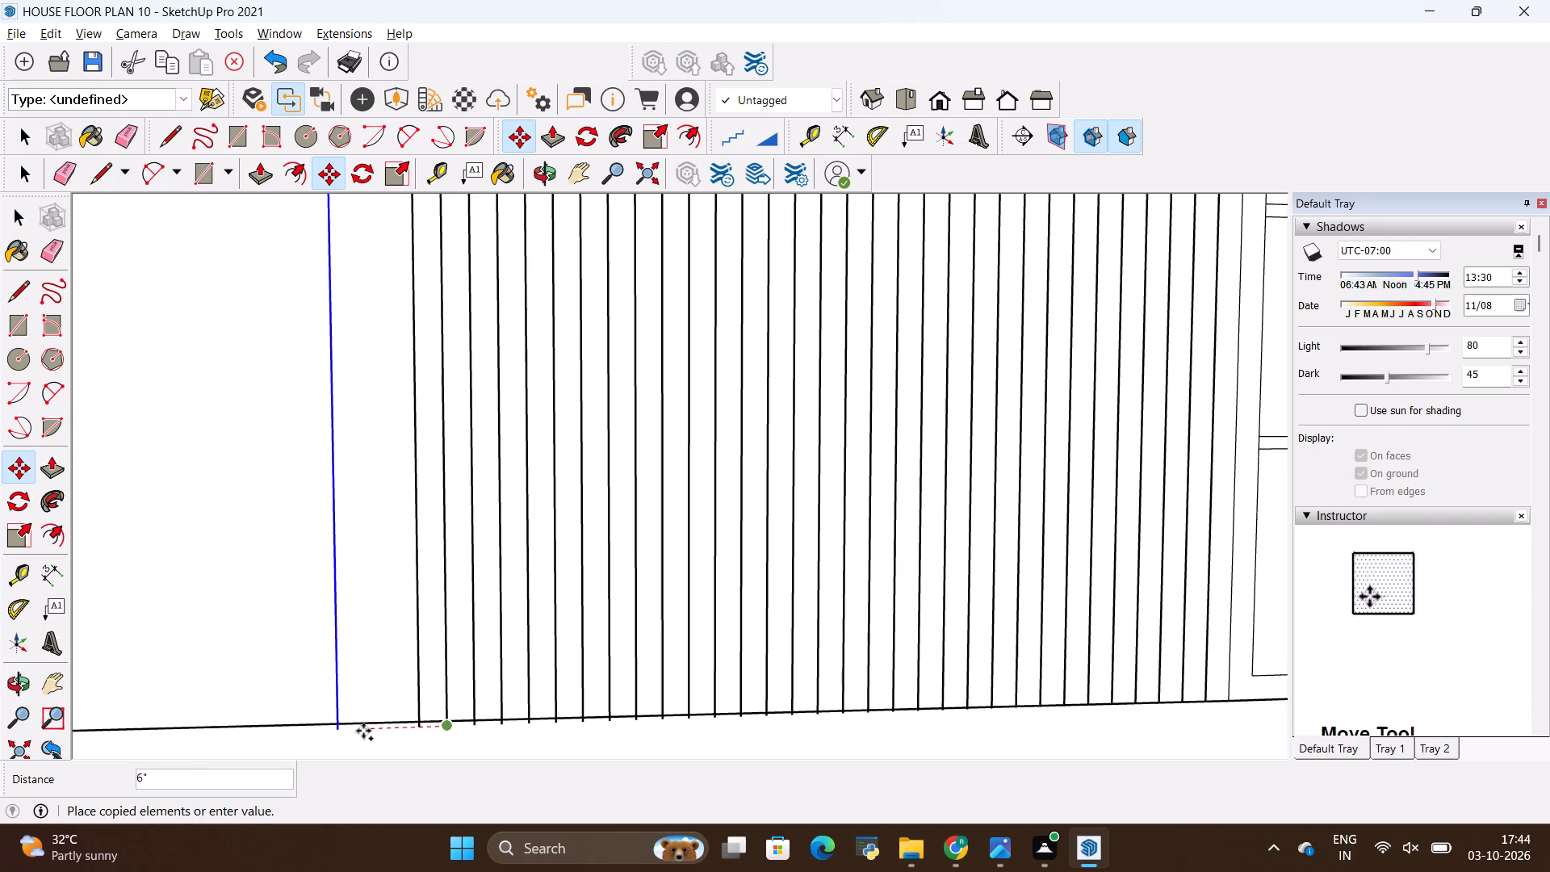
scroll(386, 724, up, 7)
scroll(404, 705, down, 3)
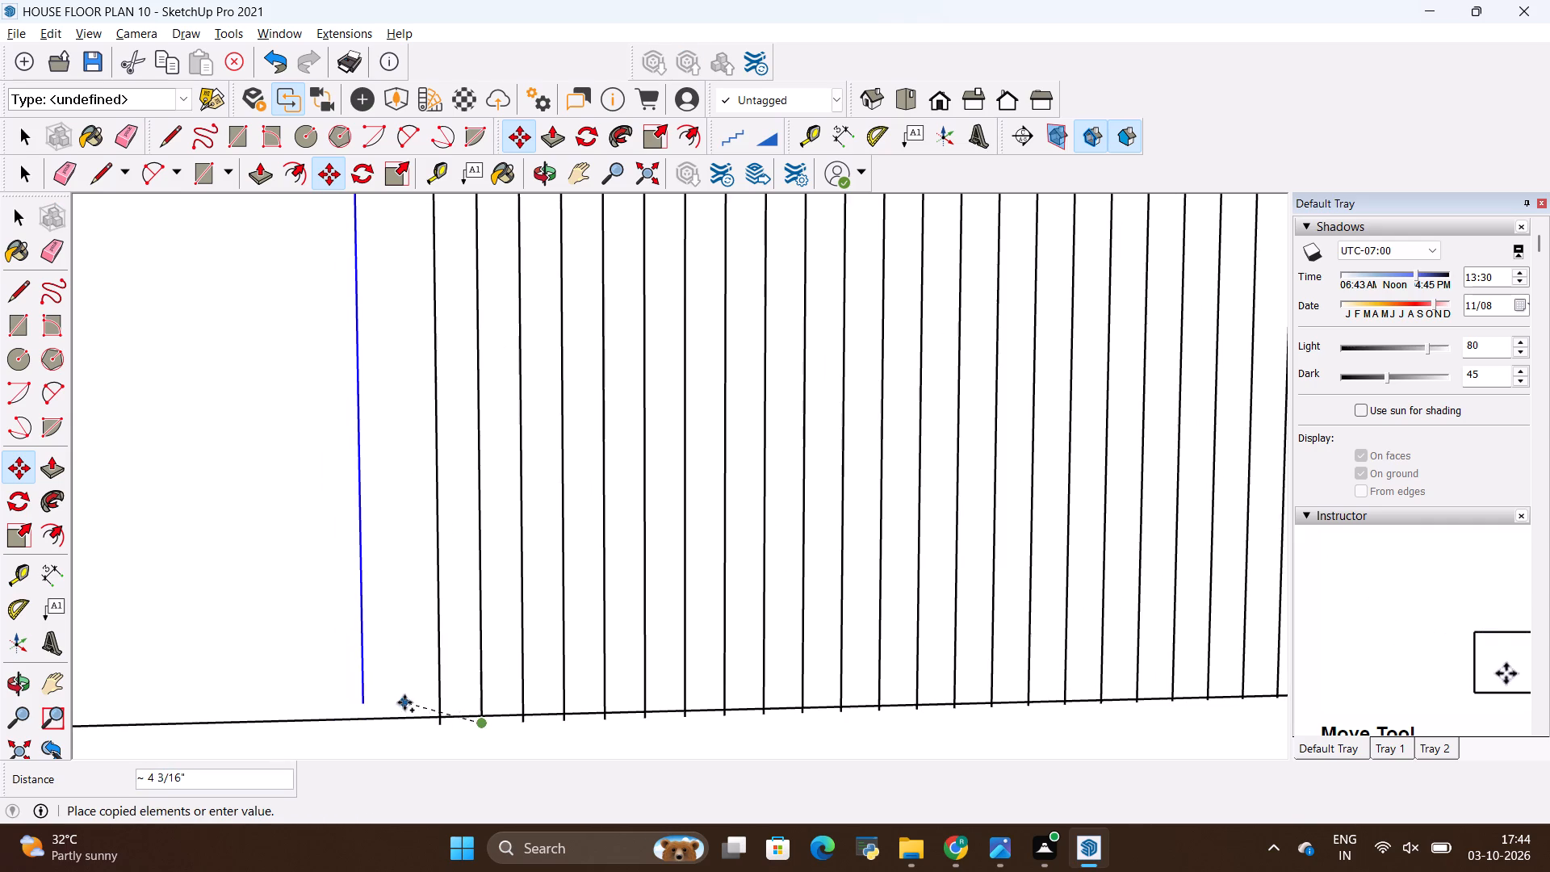
scroll(404, 702, down, 8)
scroll(757, 711, down, 4)
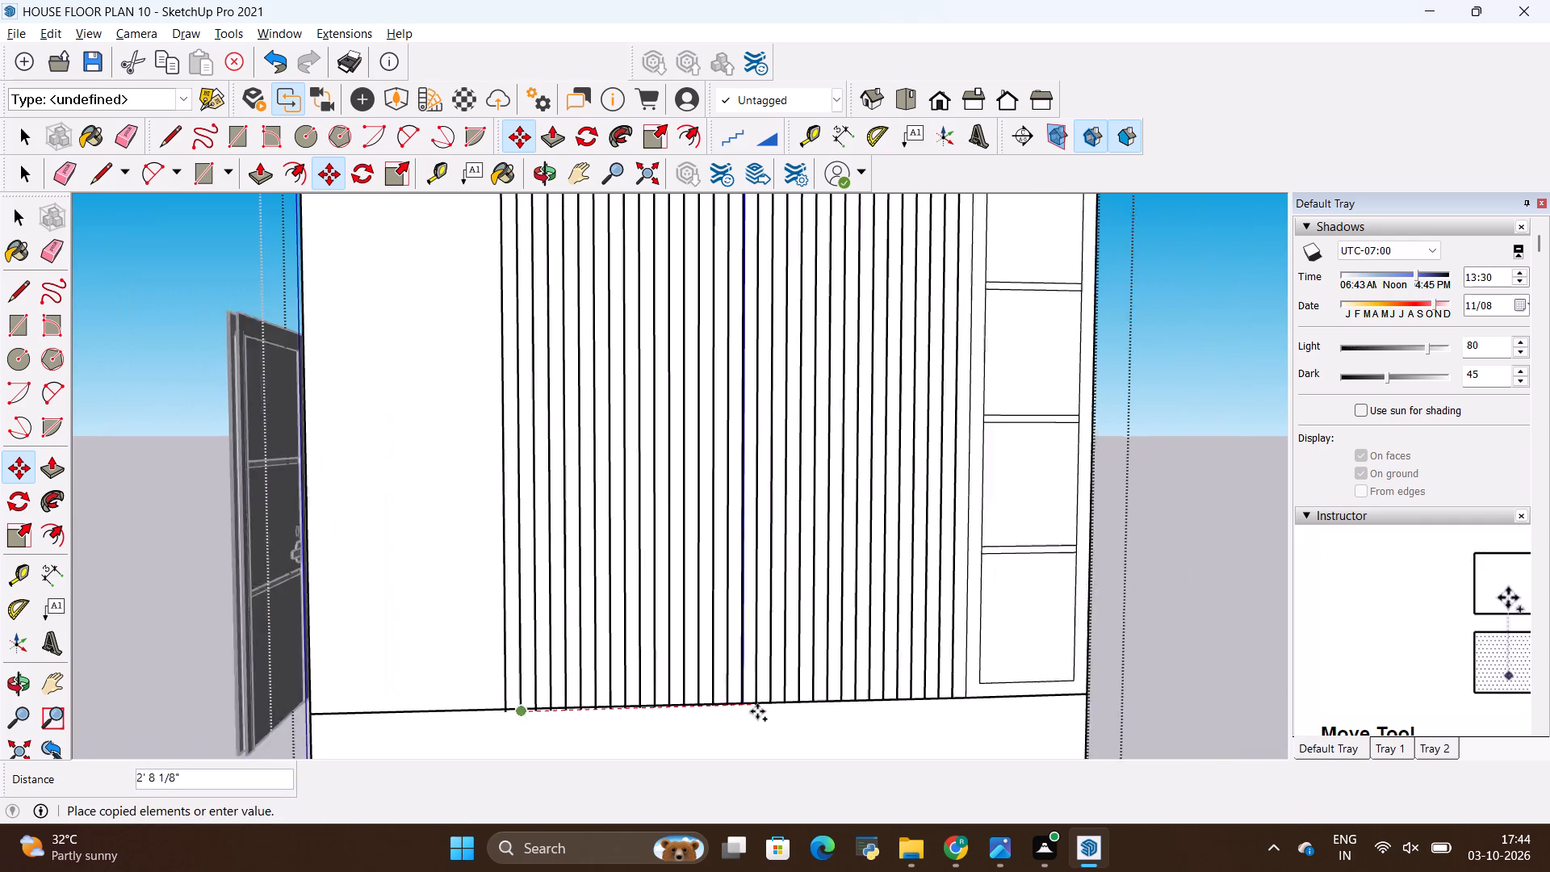
scroll(757, 711, down, 5)
scroll(697, 514, up, 4)
scroll(728, 537, down, 3)
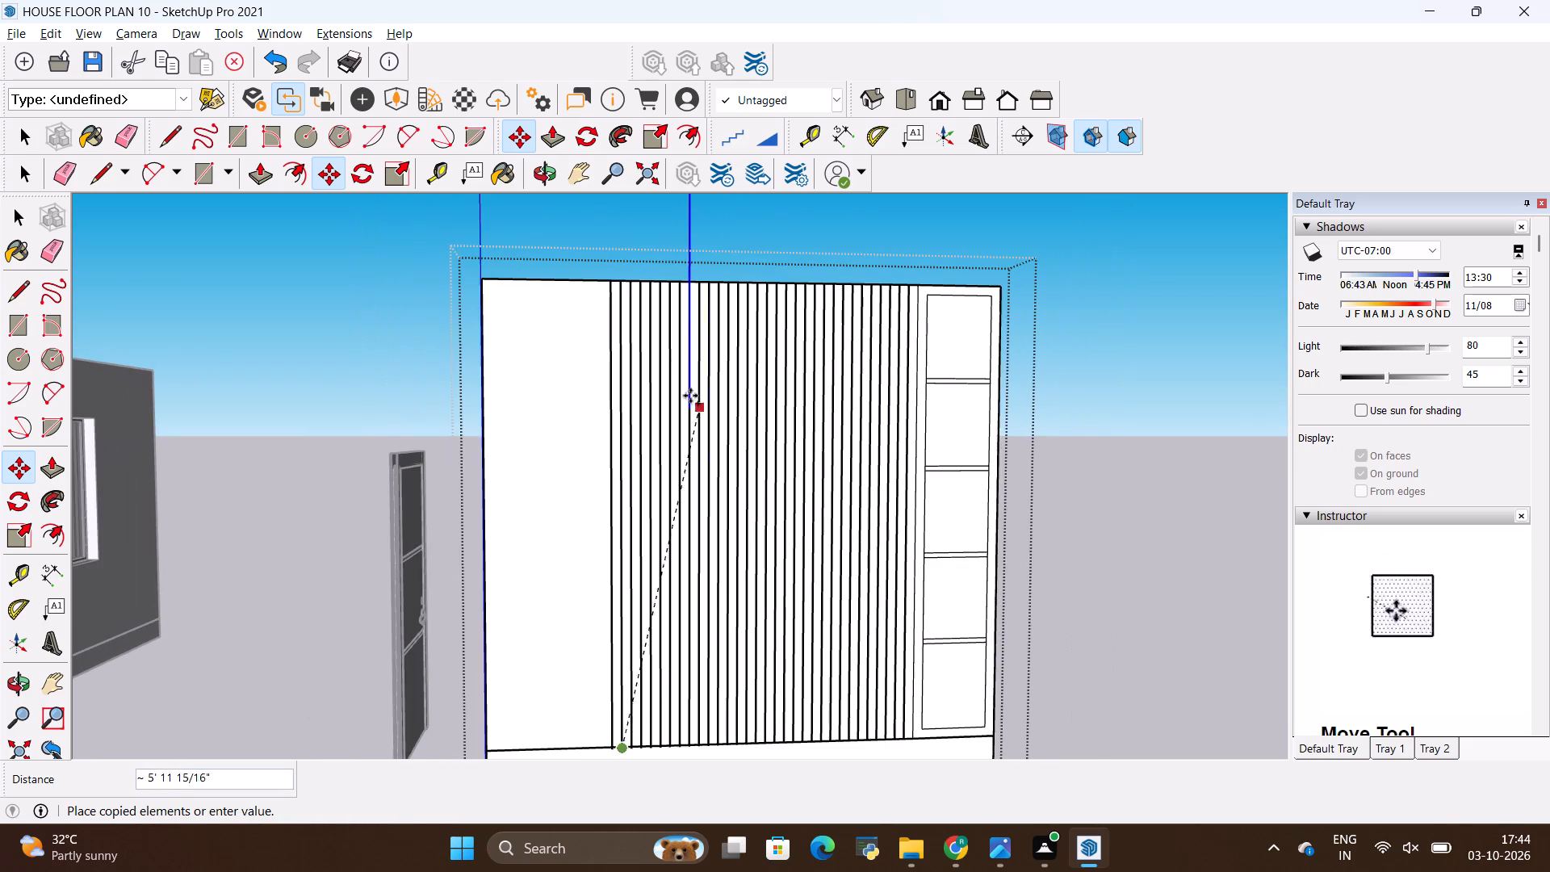
scroll(631, 220, up, 20)
scroll(631, 220, up, 2)
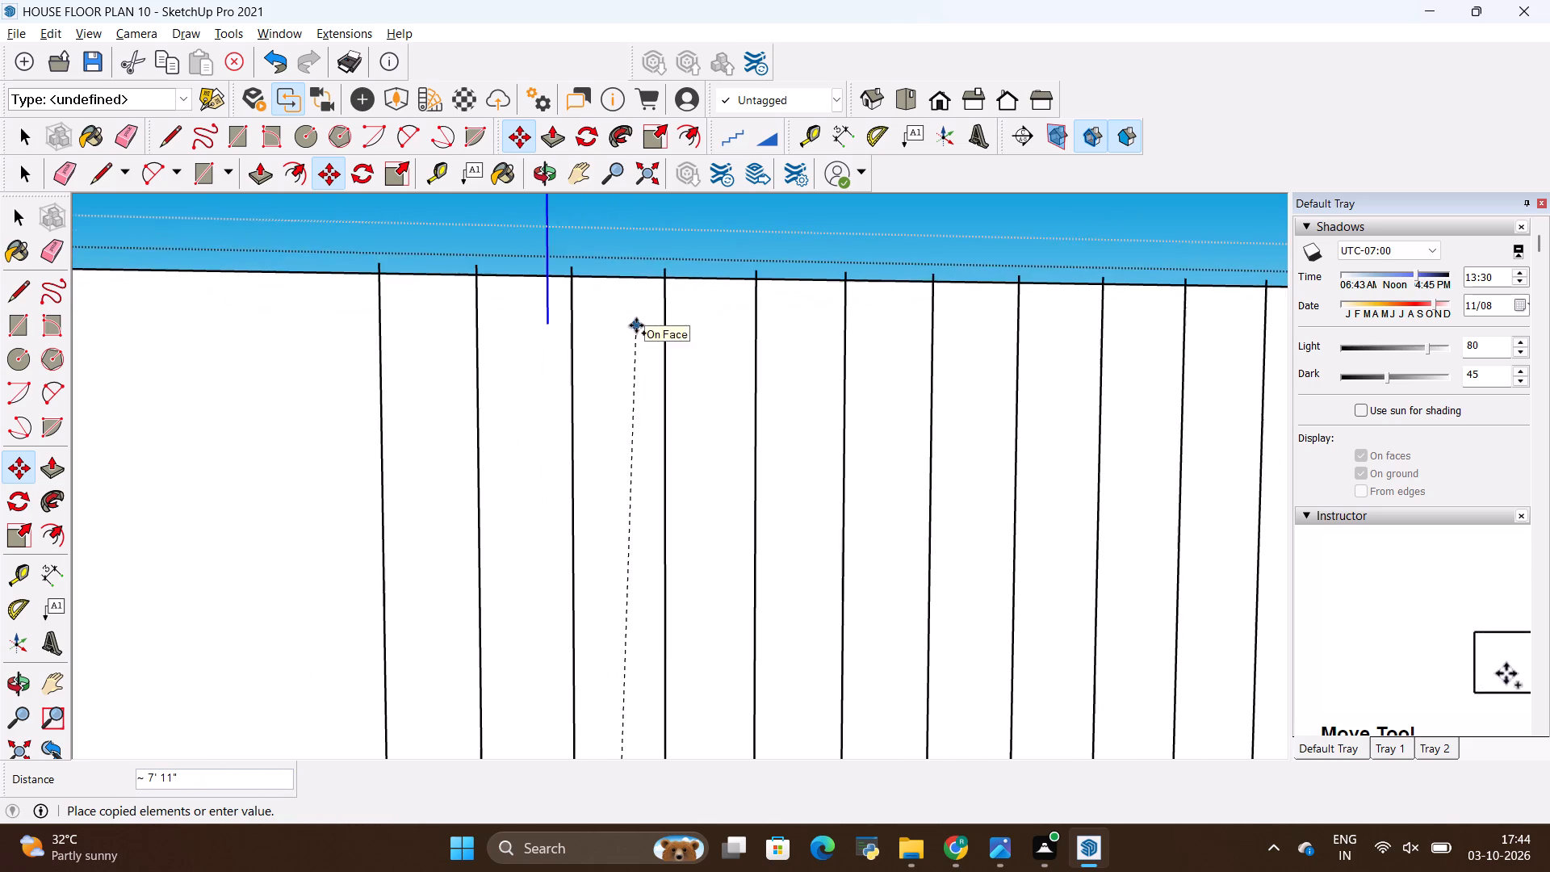
scroll(645, 334, down, 20)
scroll(645, 334, down, 7)
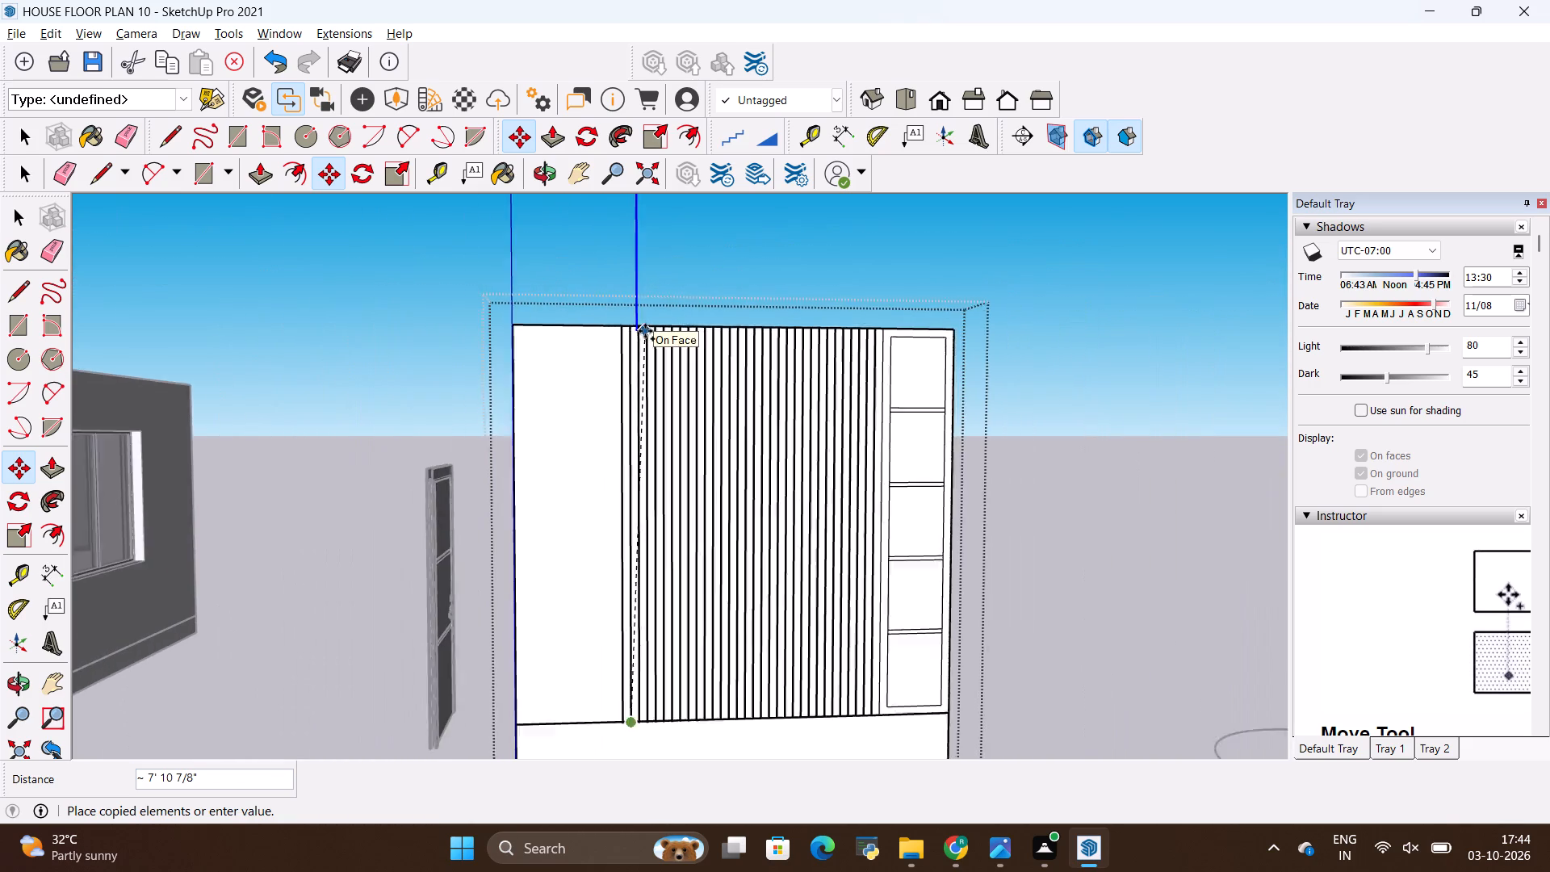
scroll(645, 331, down, 2)
scroll(631, 627, up, 15)
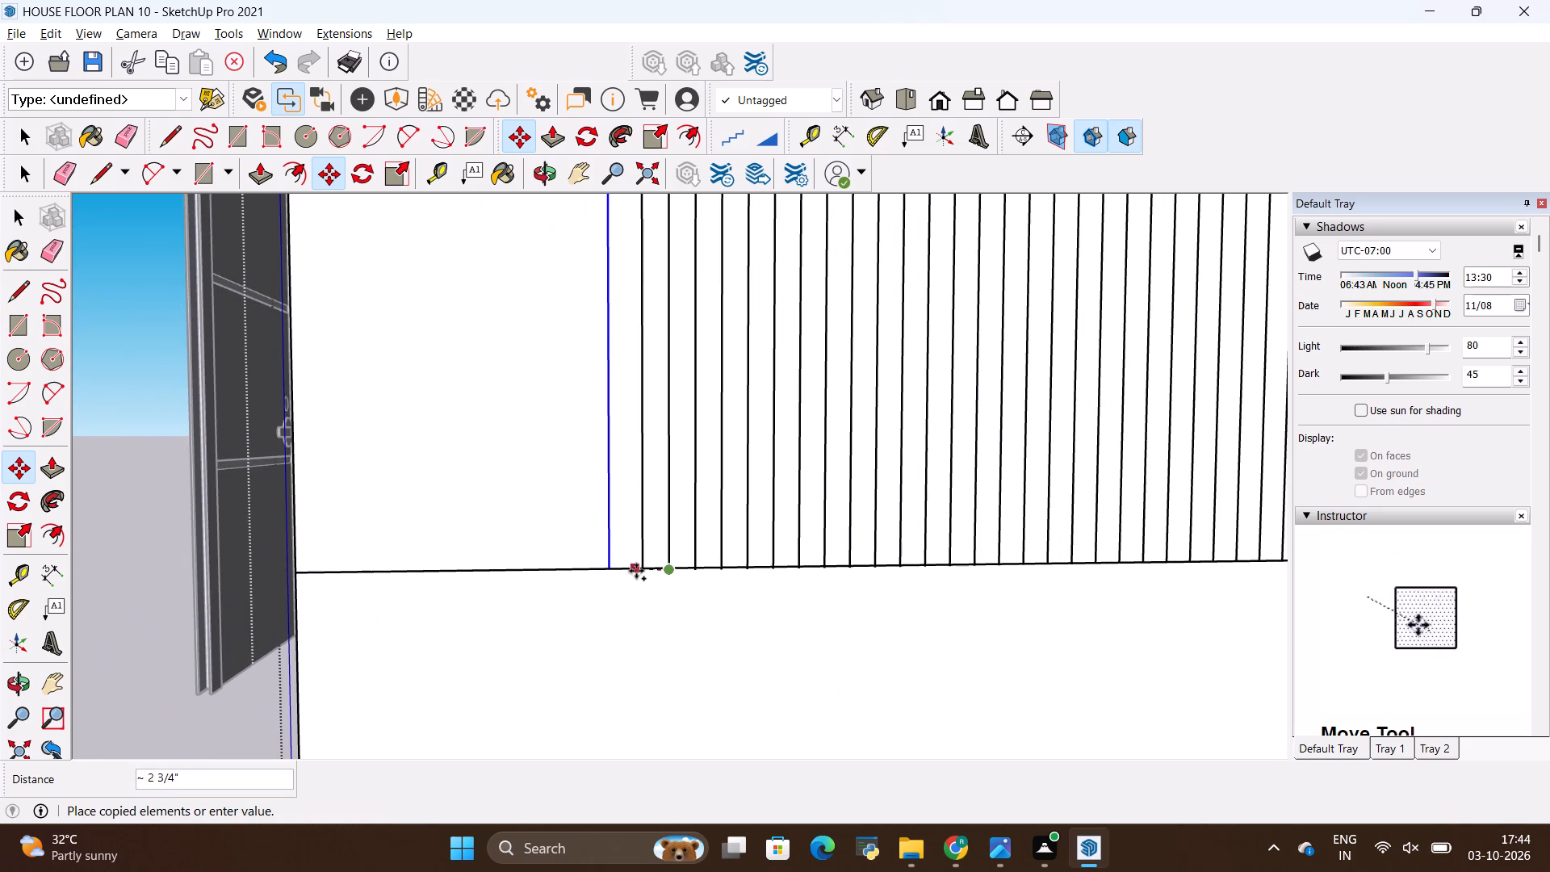
click(644, 567)
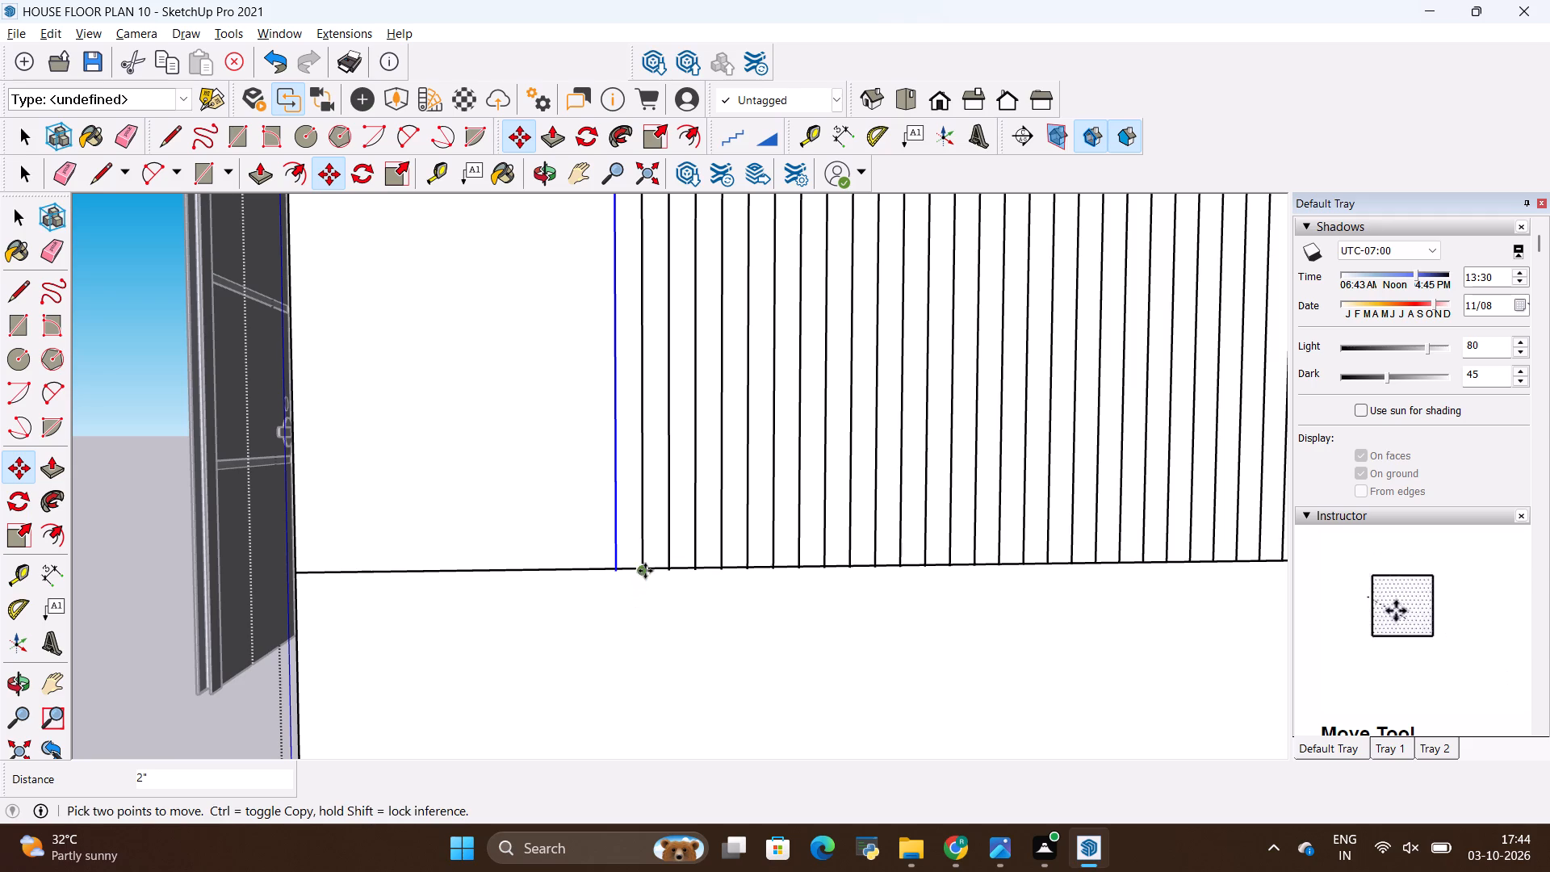
ctrl+click(645, 571)
click(618, 570)
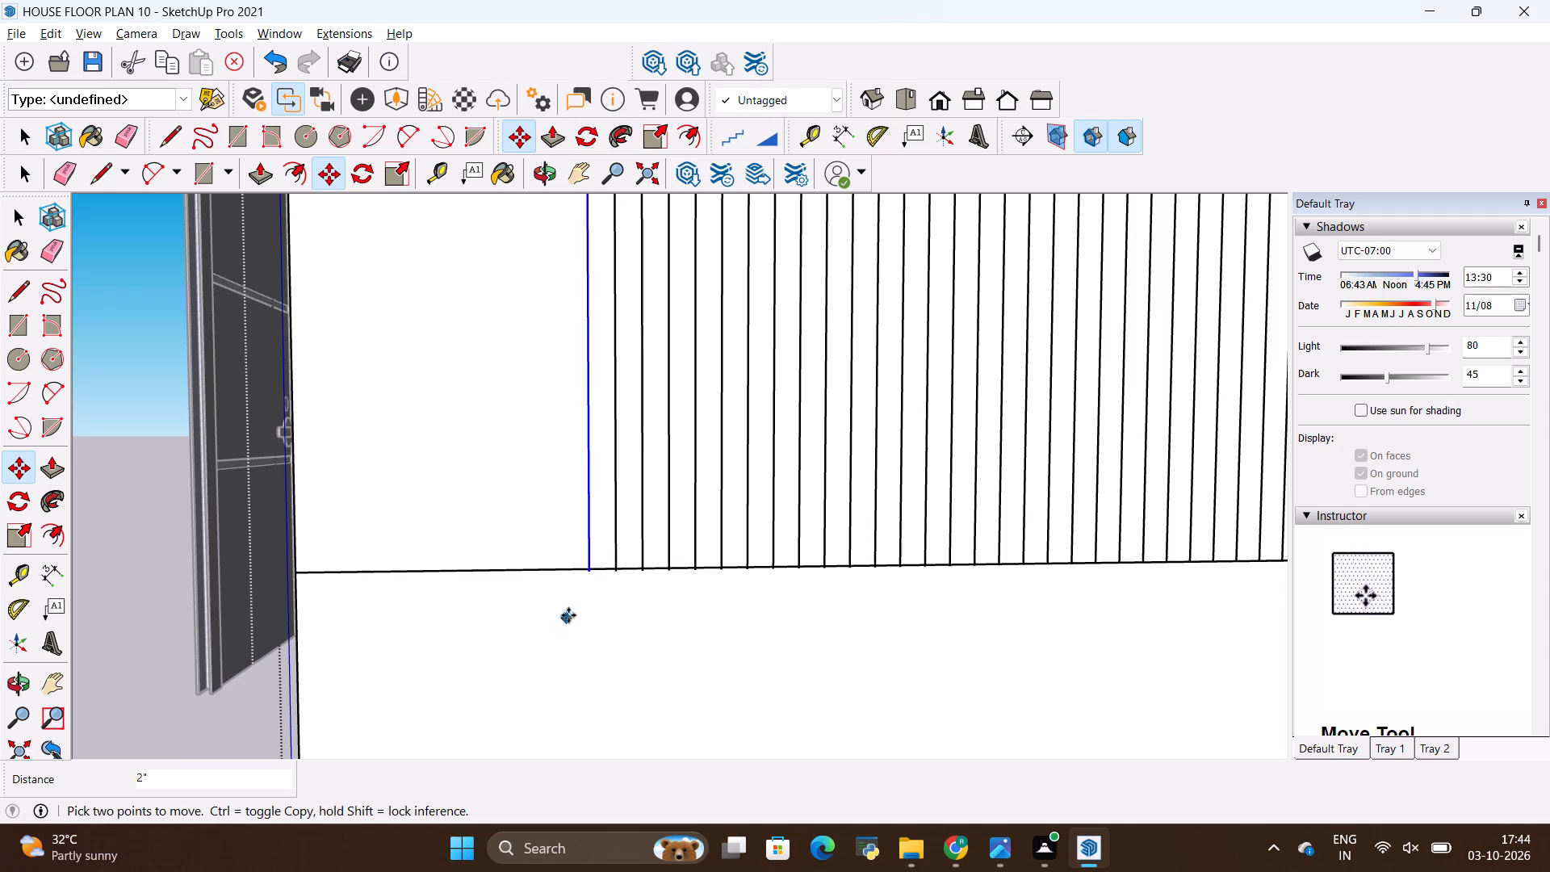
Add three more 2" copies of the outermost slat lines toward the wide panel's far edge.
click(613, 571)
click(589, 574)
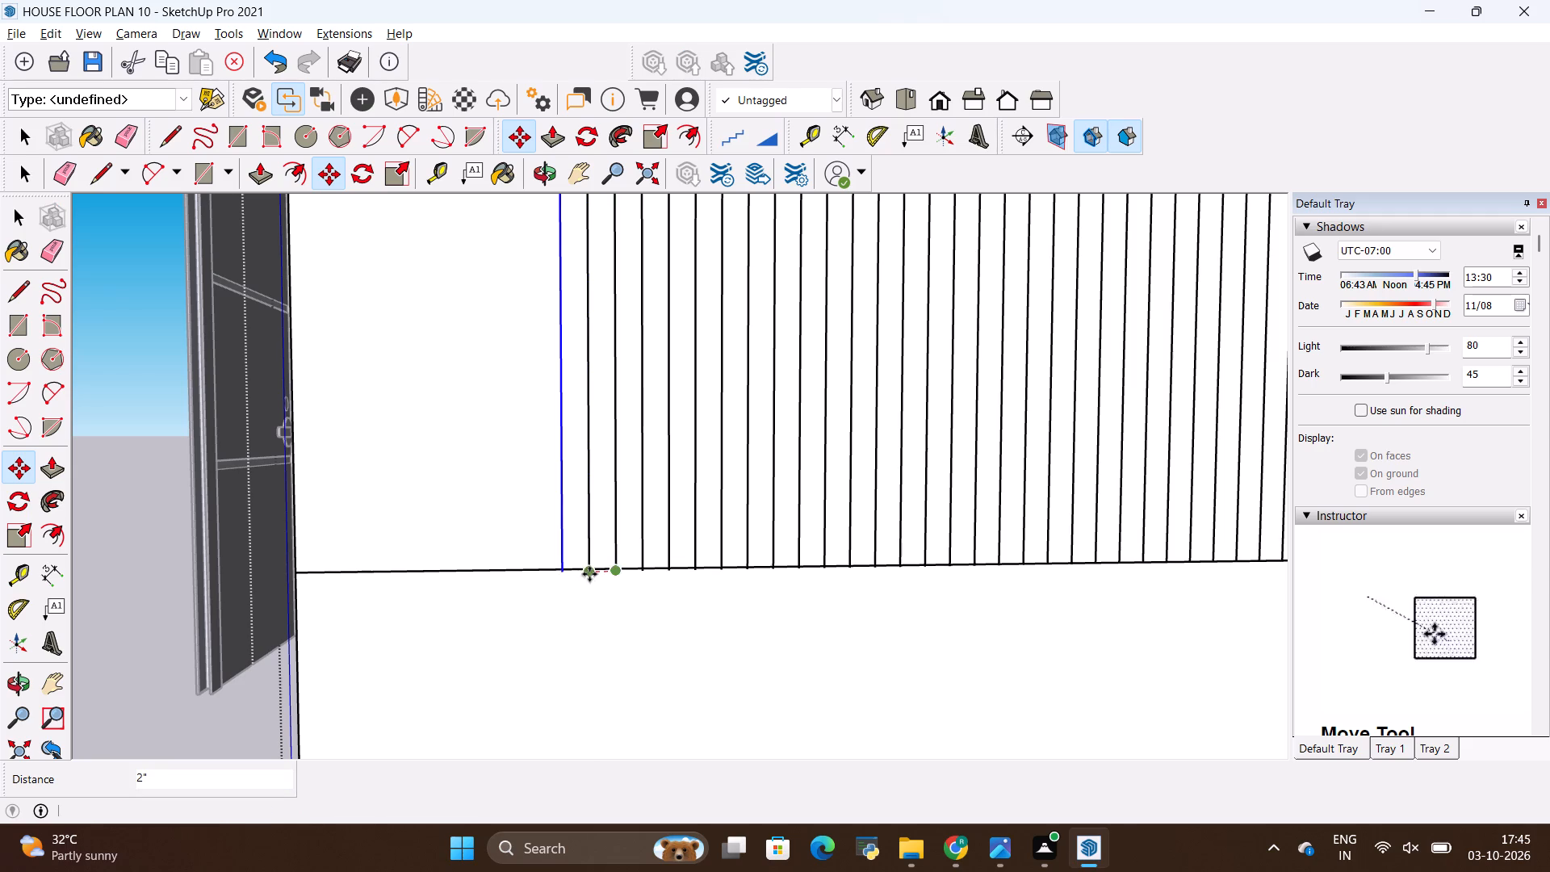
scroll(587, 574, up, 4)
click(589, 570)
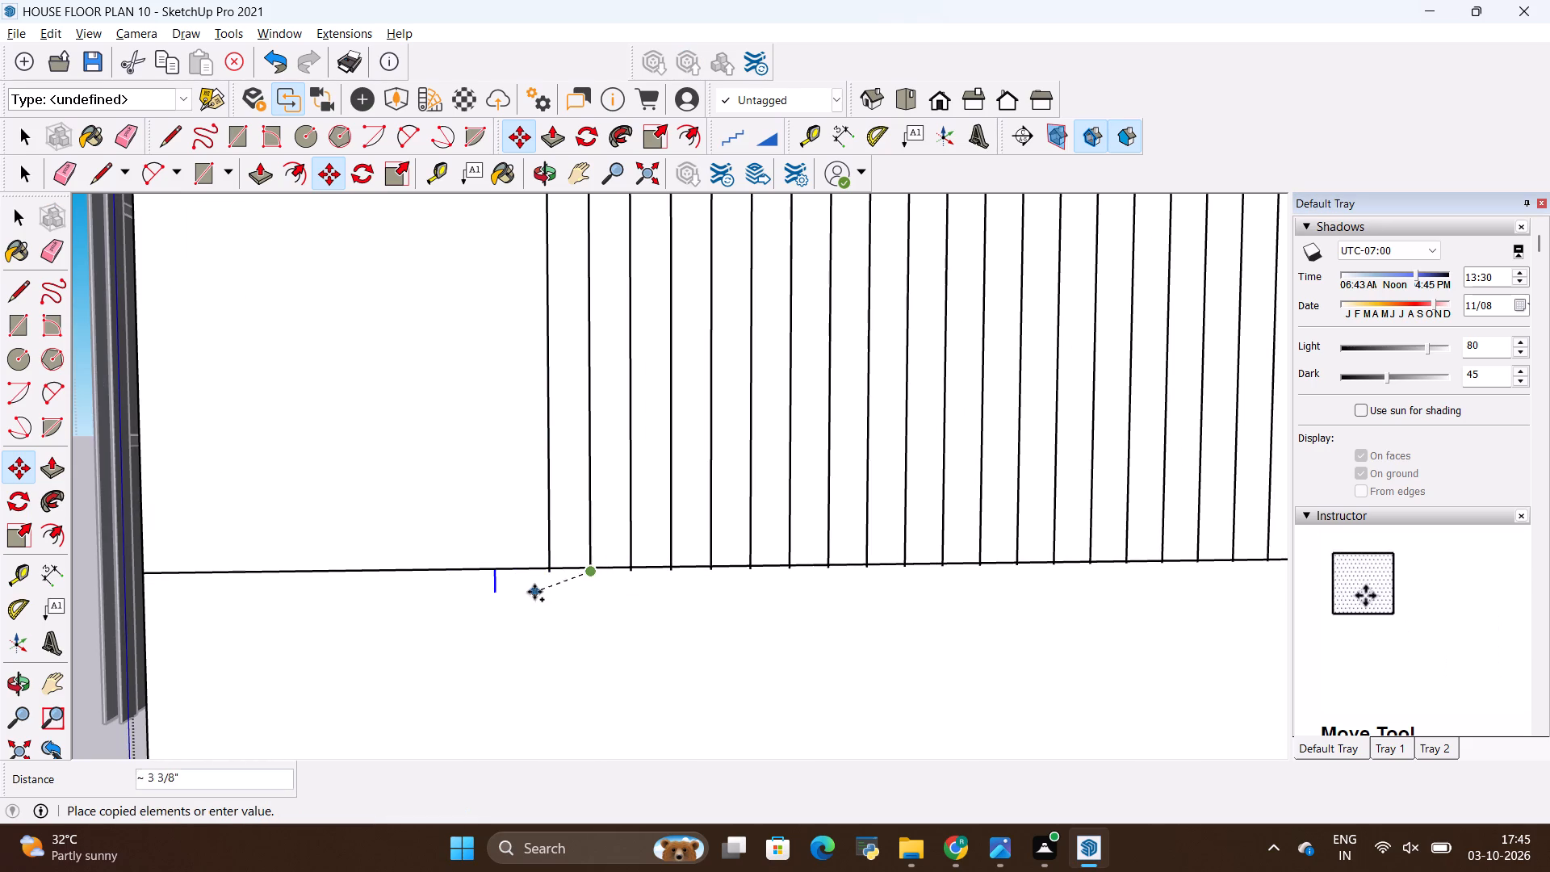
click(546, 571)
click(551, 577)
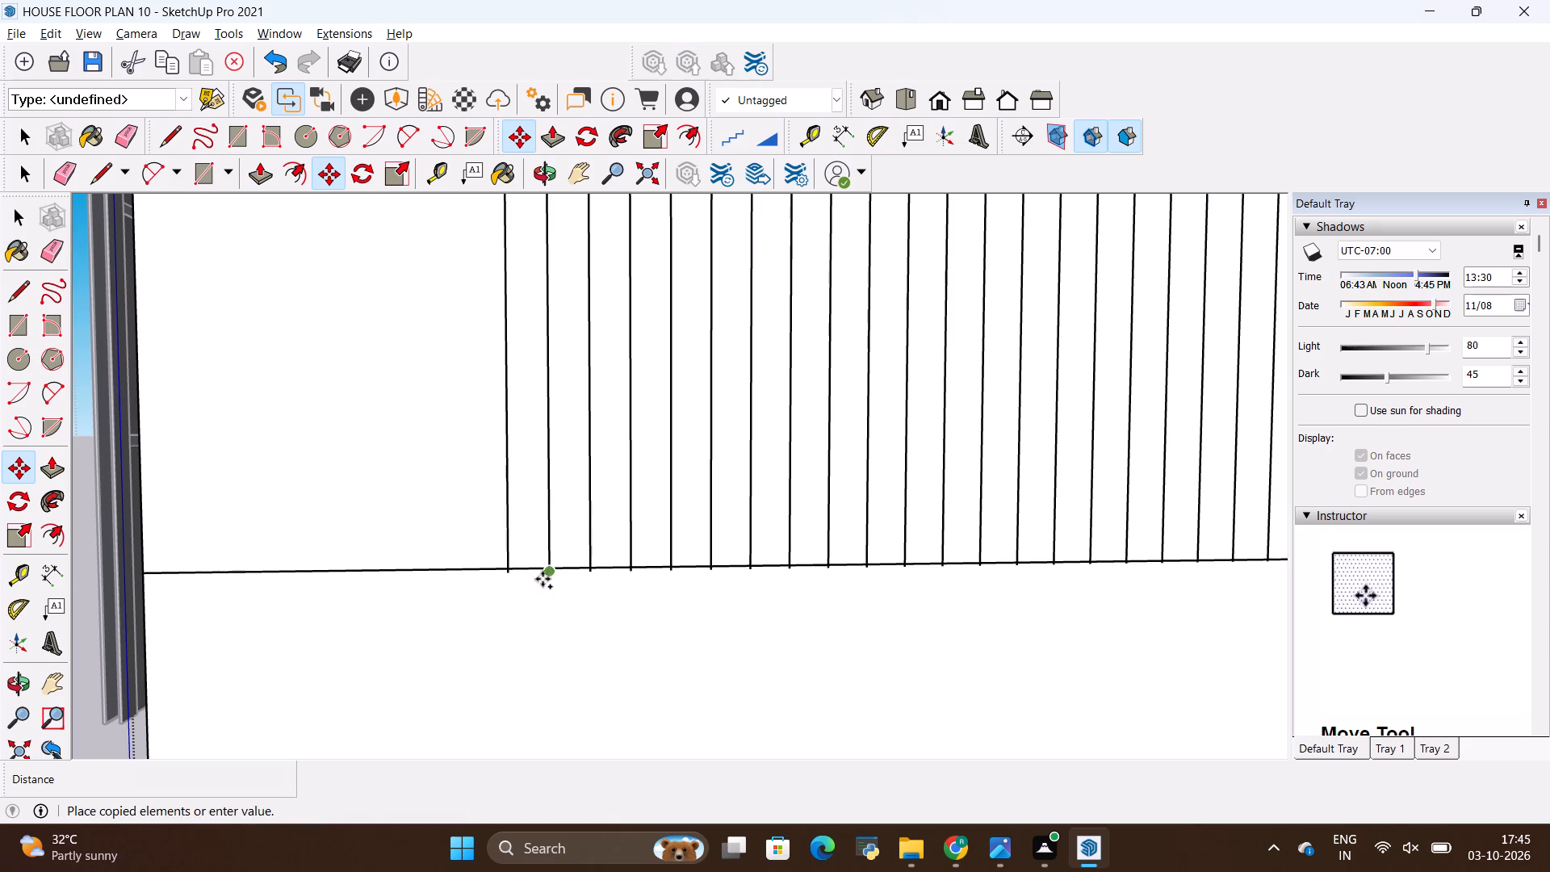
click(504, 573)
Continue the slat pattern with four further 2" copies of the outermost lines toward the panel's far edge.
scroll(495, 585, up, 4)
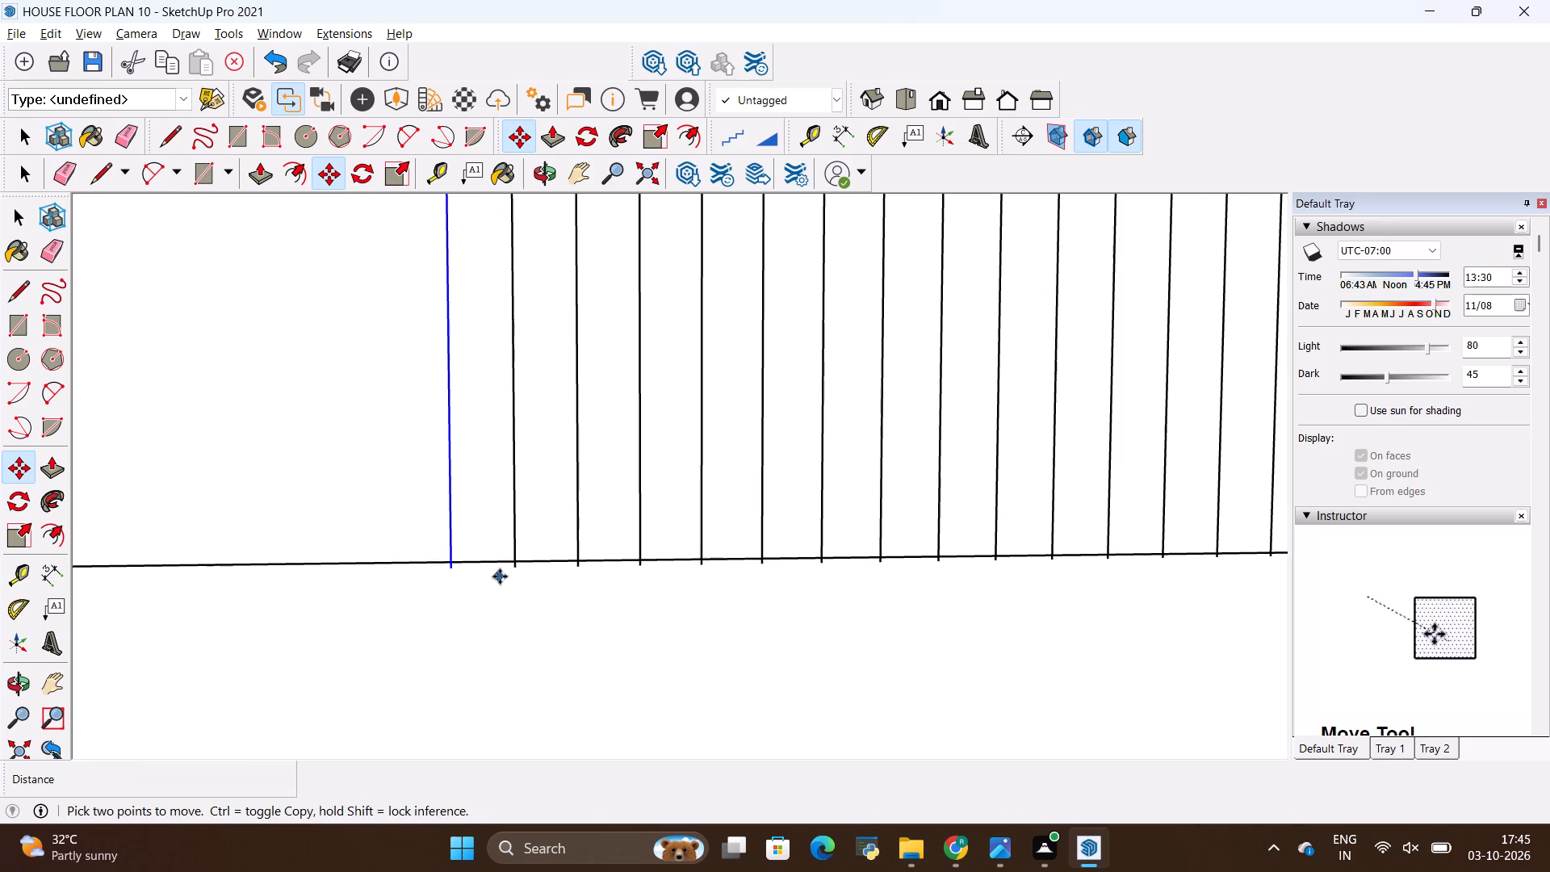
click(508, 573)
click(451, 562)
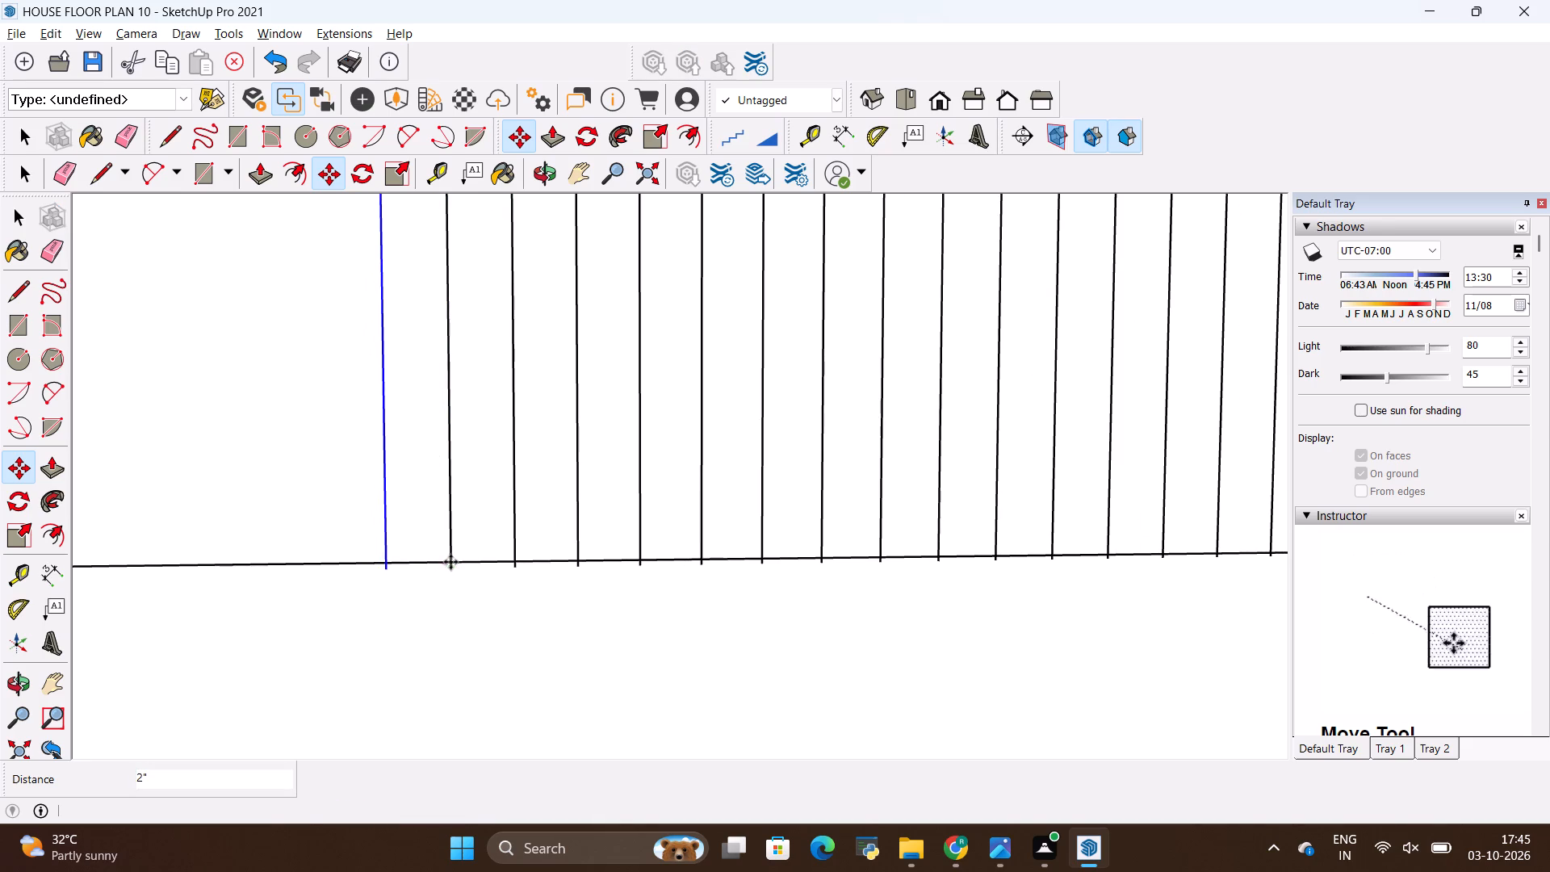
click(442, 571)
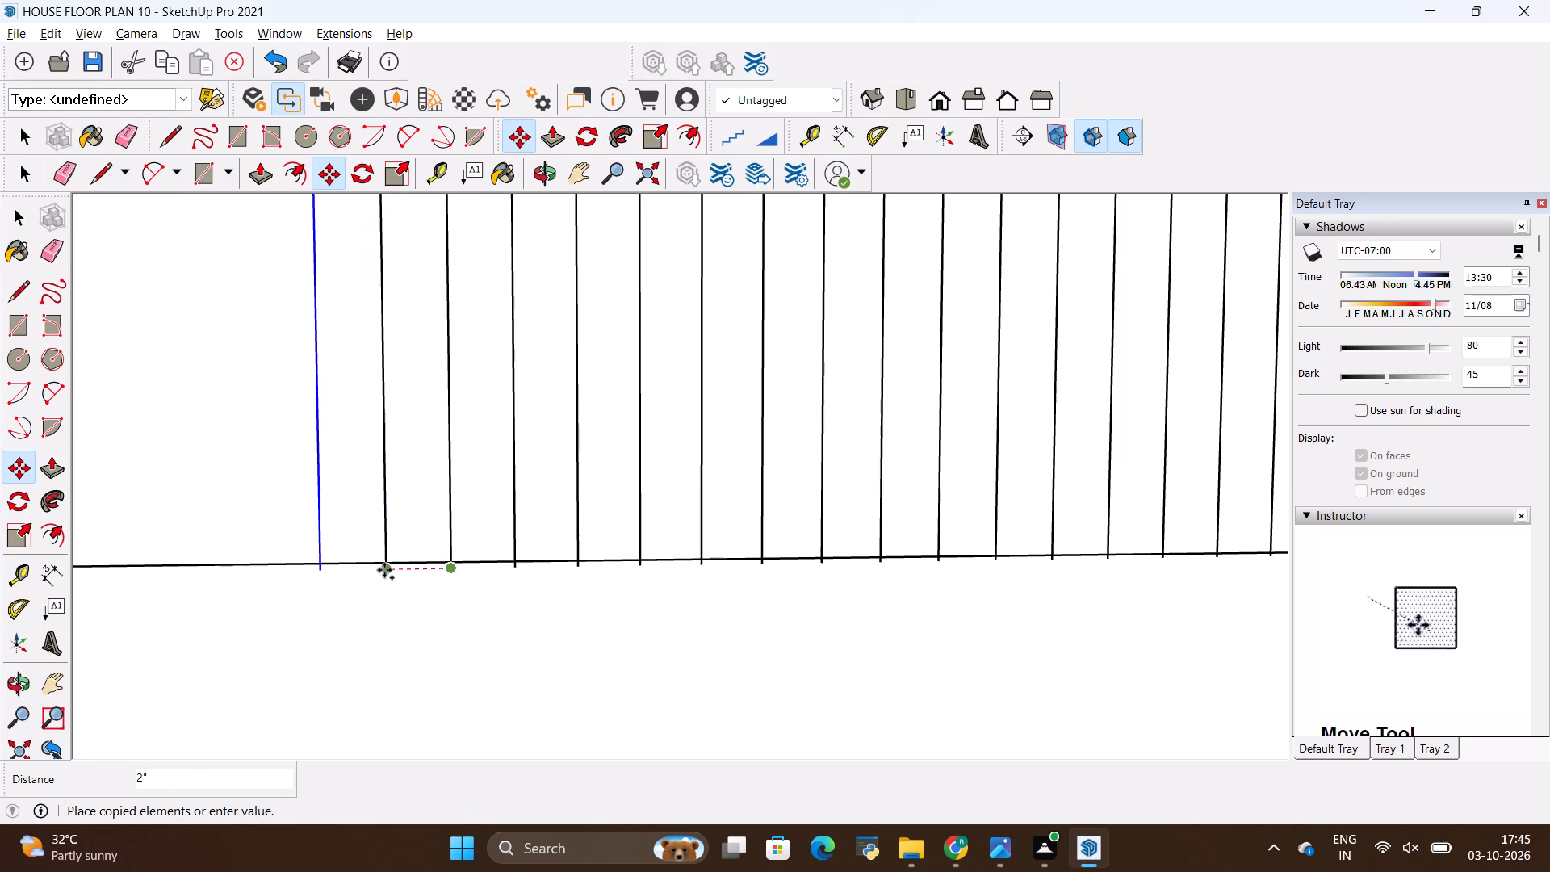
click(387, 560)
scroll(506, 651, down, 4)
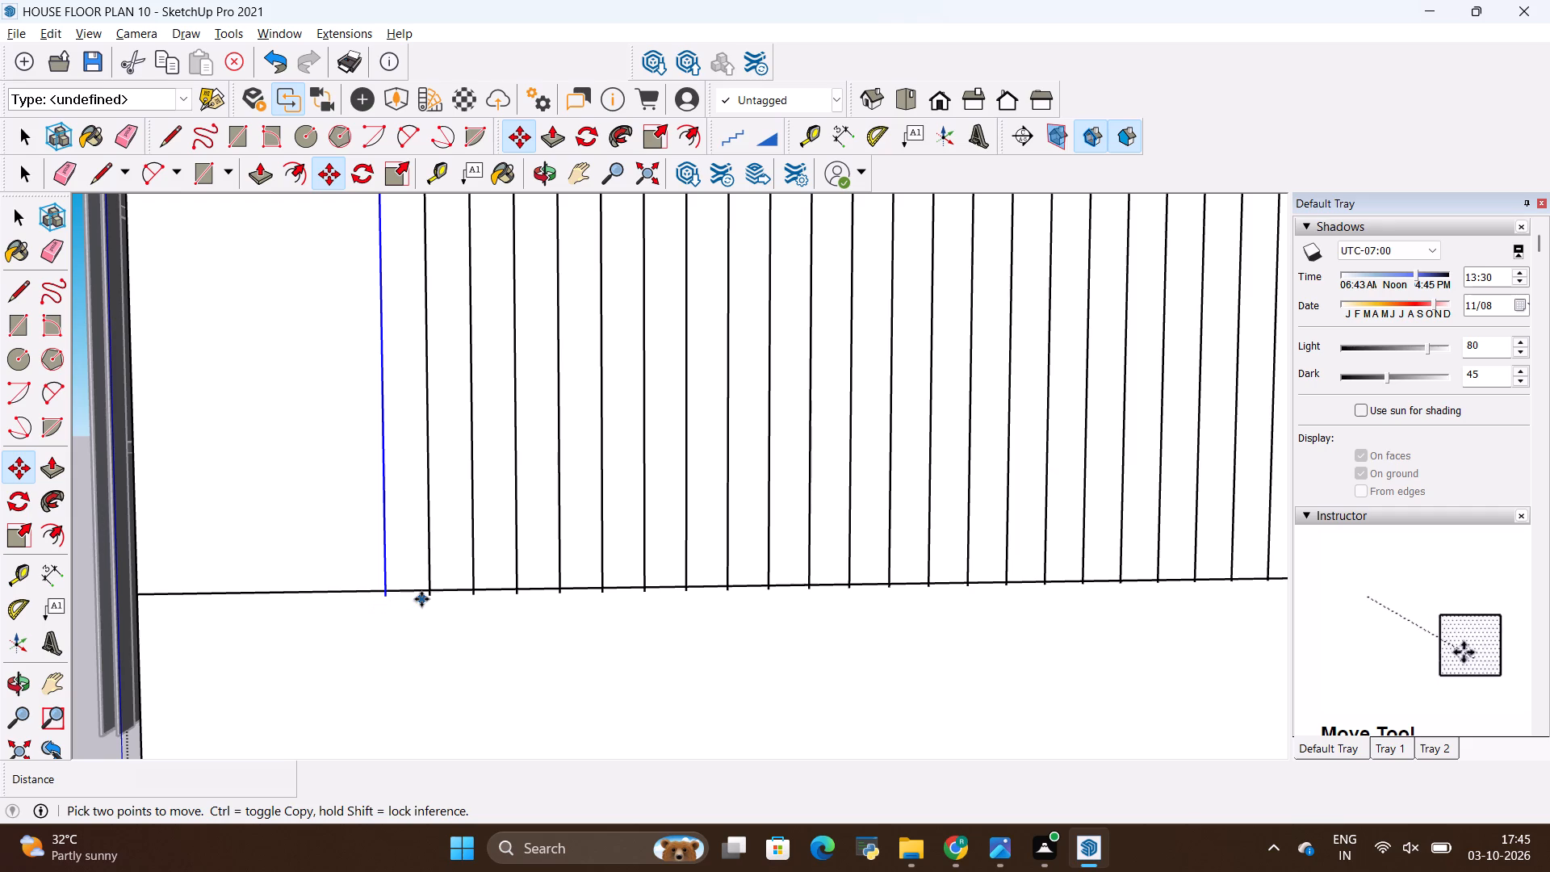
ctrl+click(430, 592)
click(383, 590)
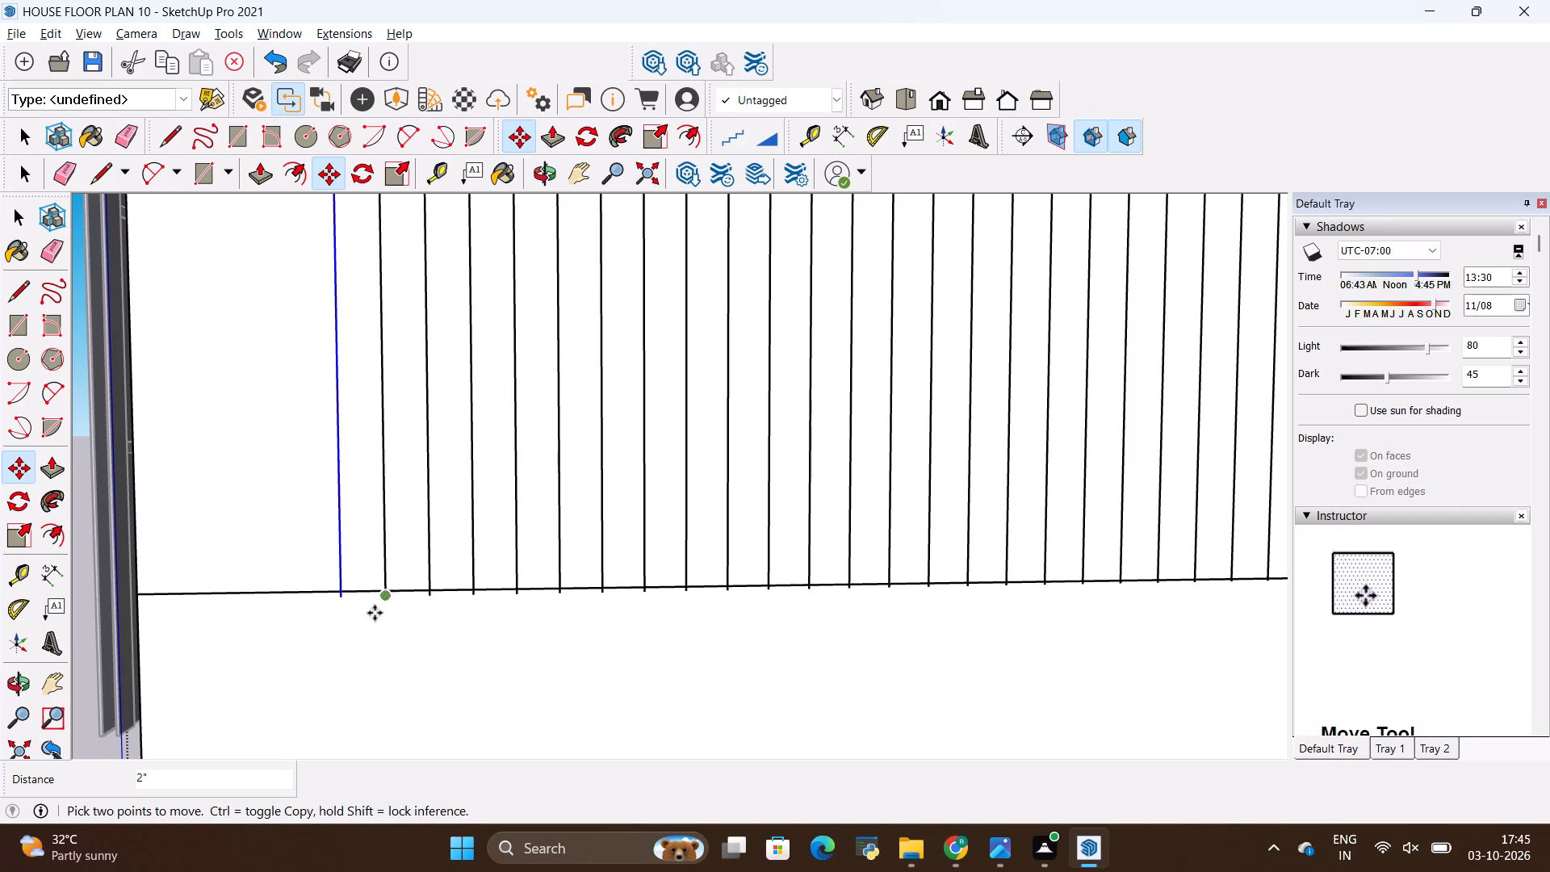
scroll(375, 646, up, 3)
click(388, 578)
scroll(456, 617, down, 4)
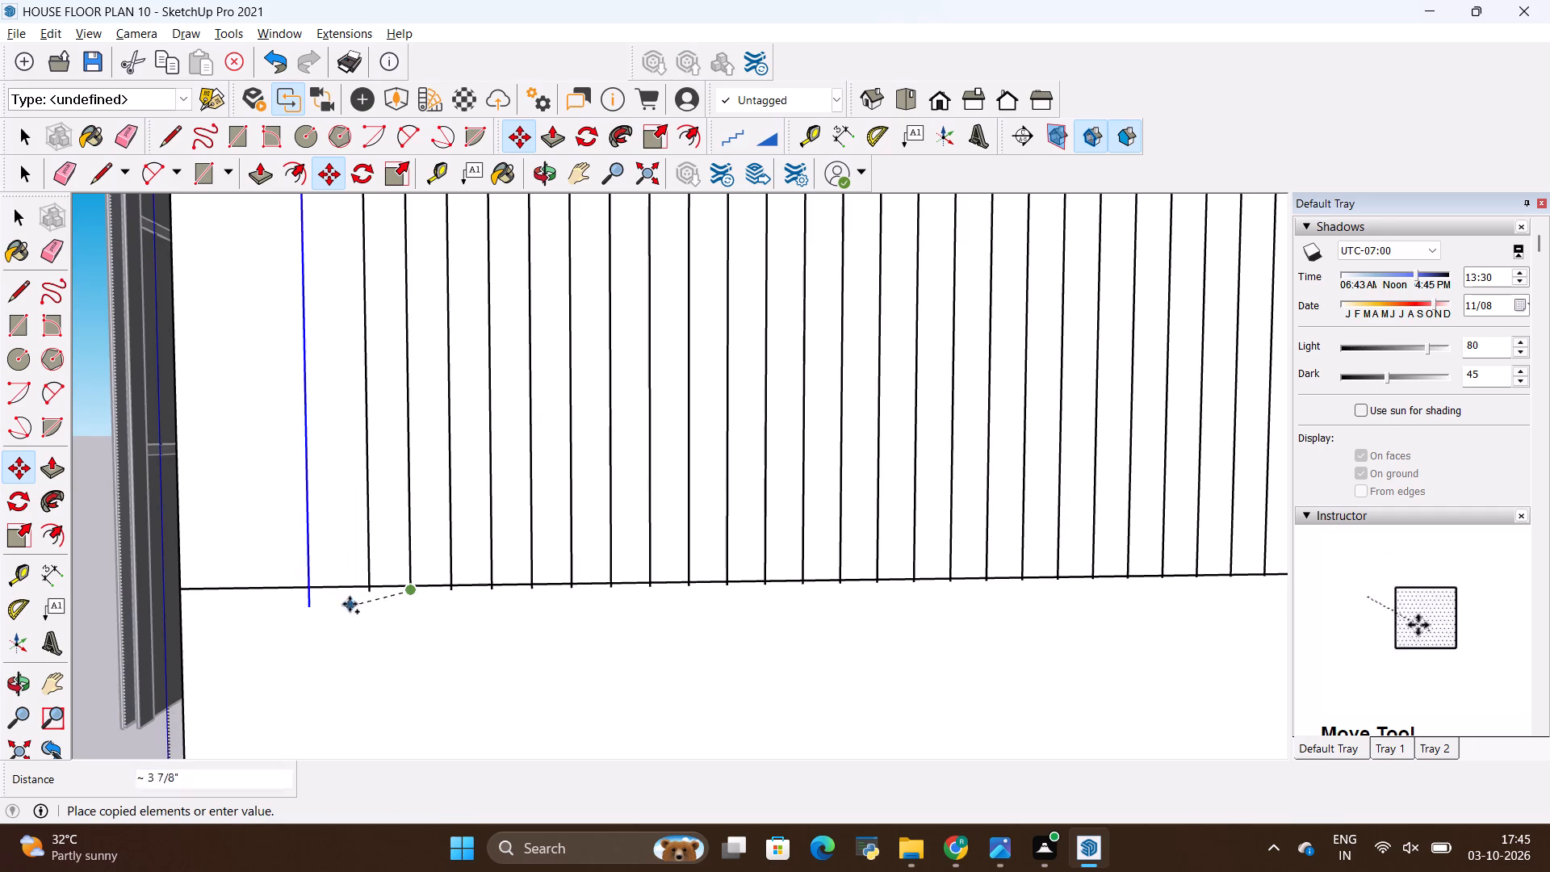
click(365, 588)
Copy the outermost slat lines twice more toward the panel's far edge, about 3 1/8" and about 2 11/16" along, and end the copying.
scroll(516, 616, down, 4)
scroll(417, 595, up, 4)
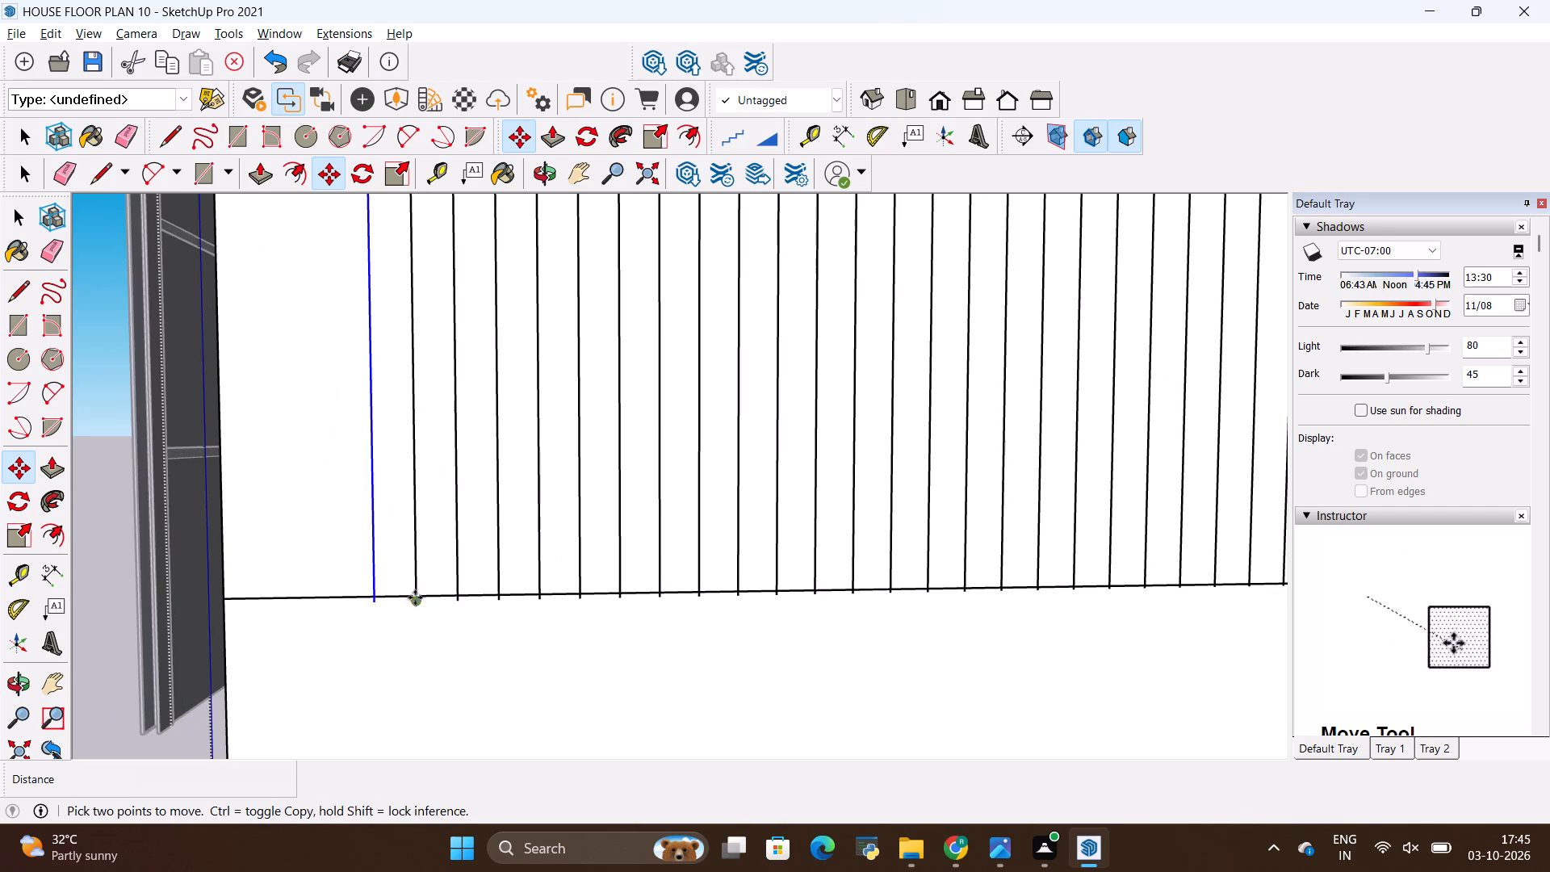
ctrl+click(416, 598)
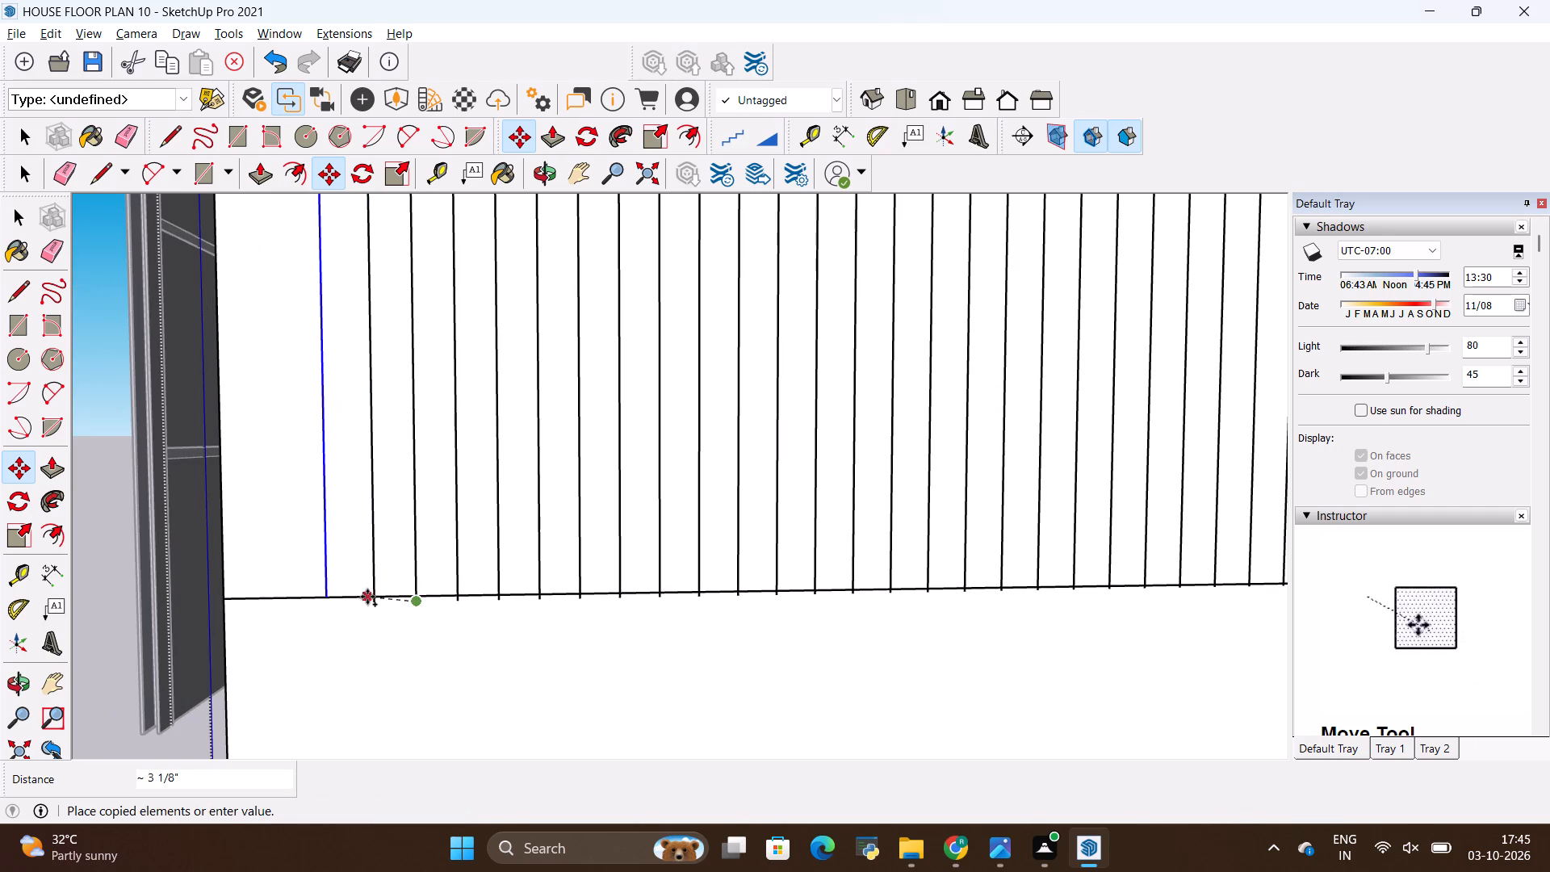
click(367, 597)
scroll(451, 601, down, 3)
scroll(332, 604, up, 4)
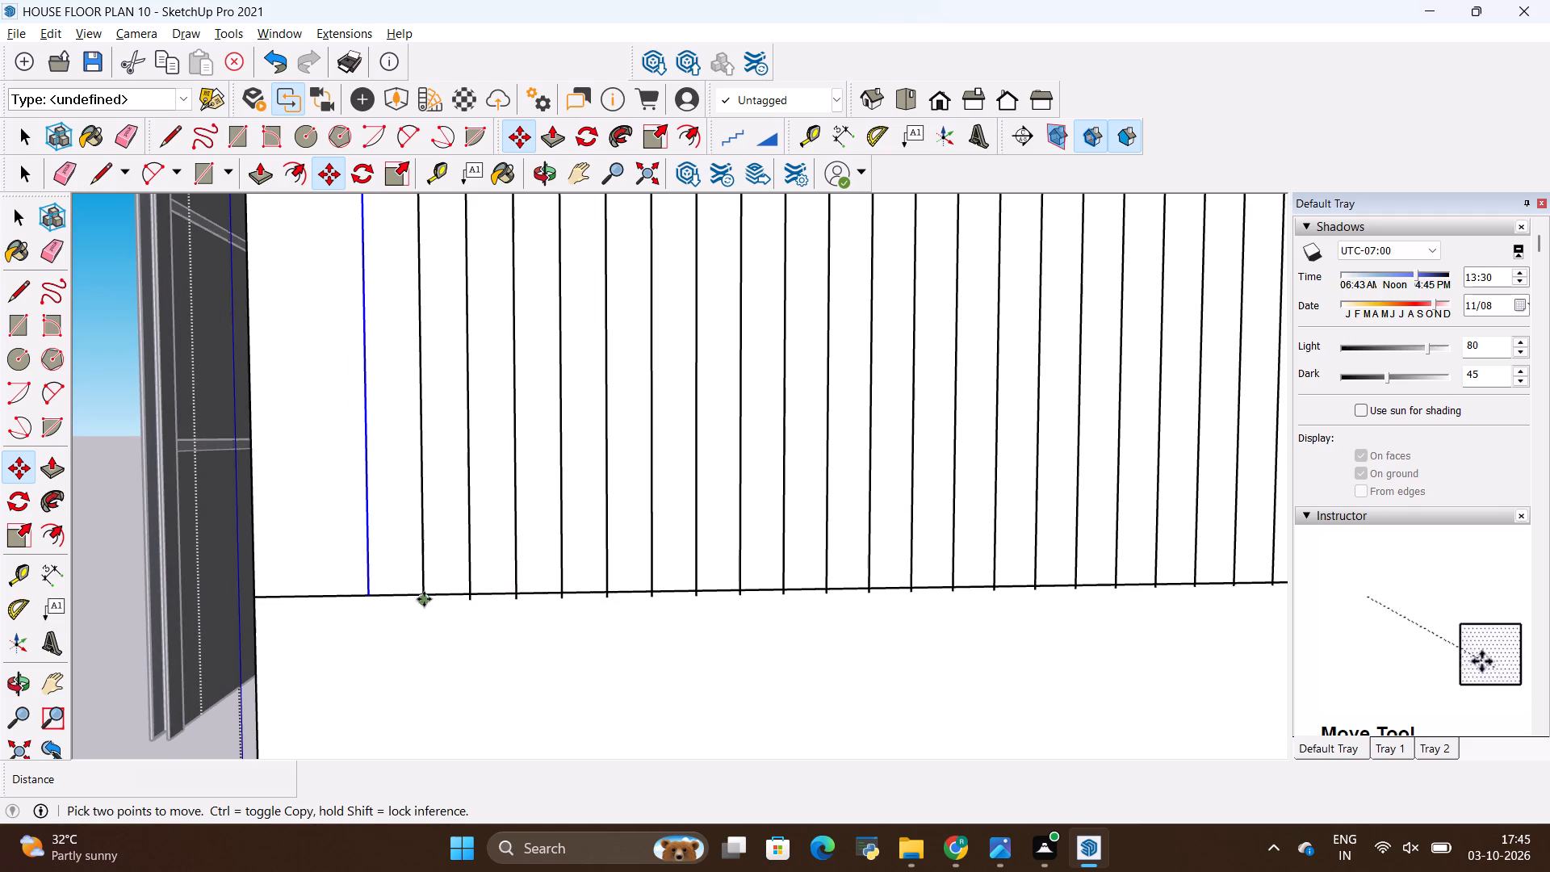
click(424, 597)
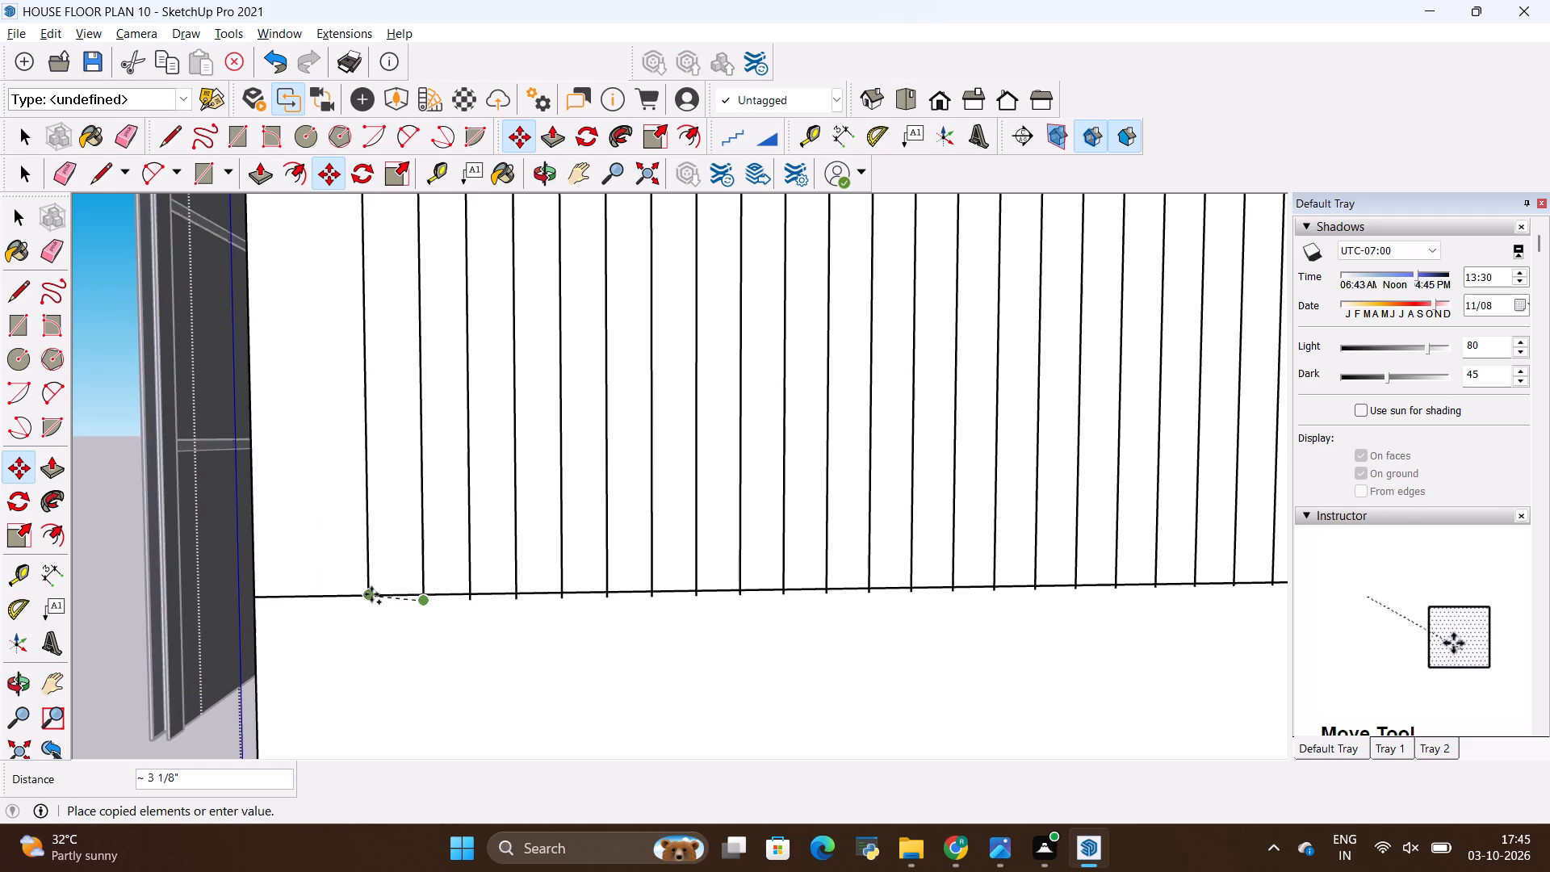
scroll(357, 602, up, 2)
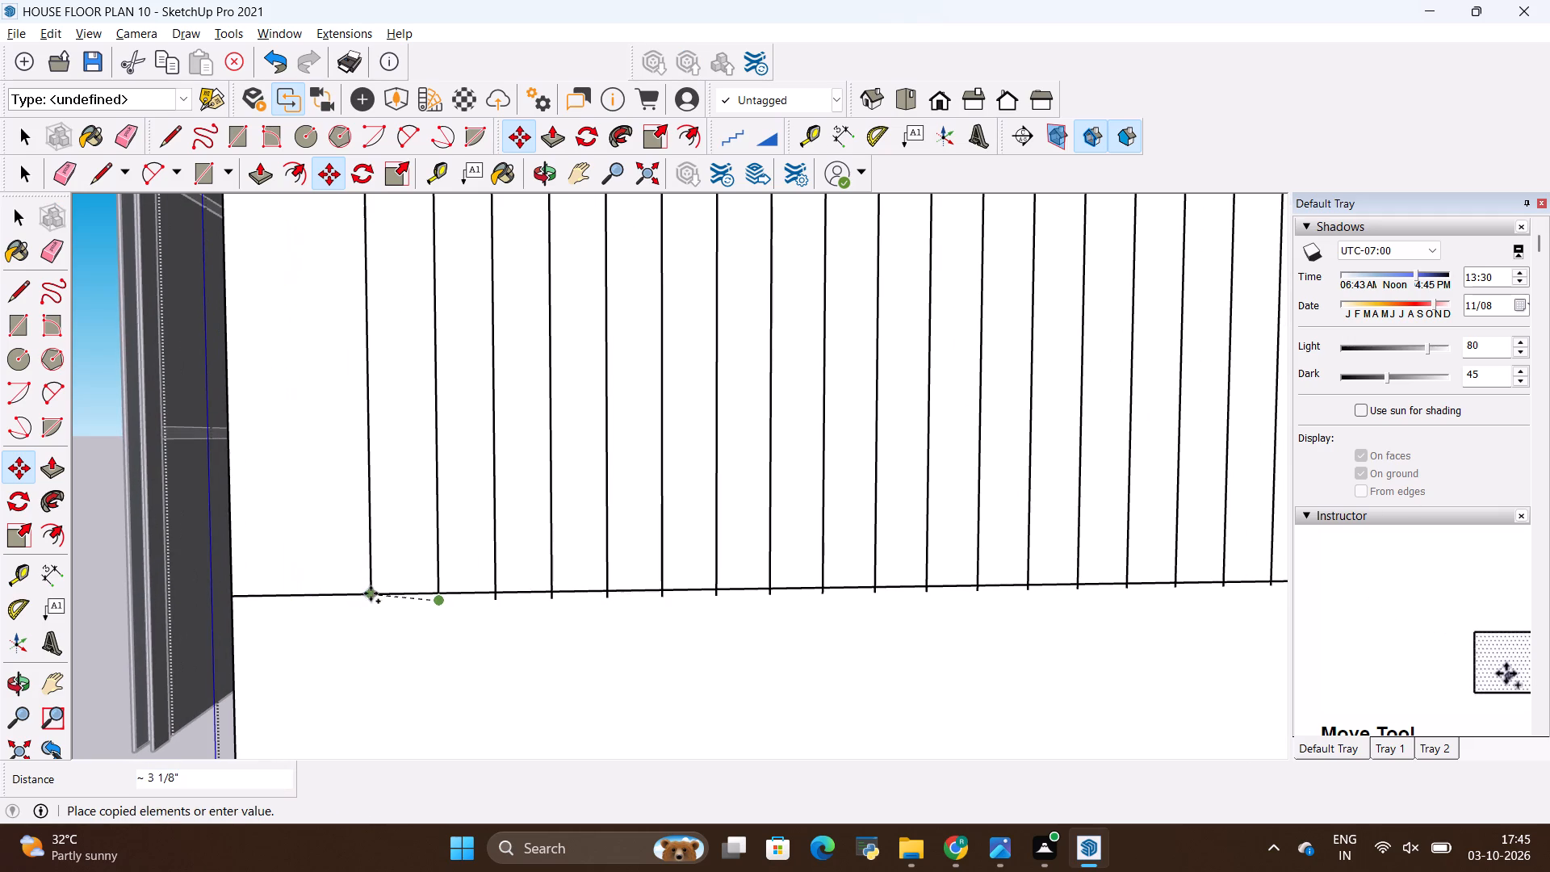
click(365, 606)
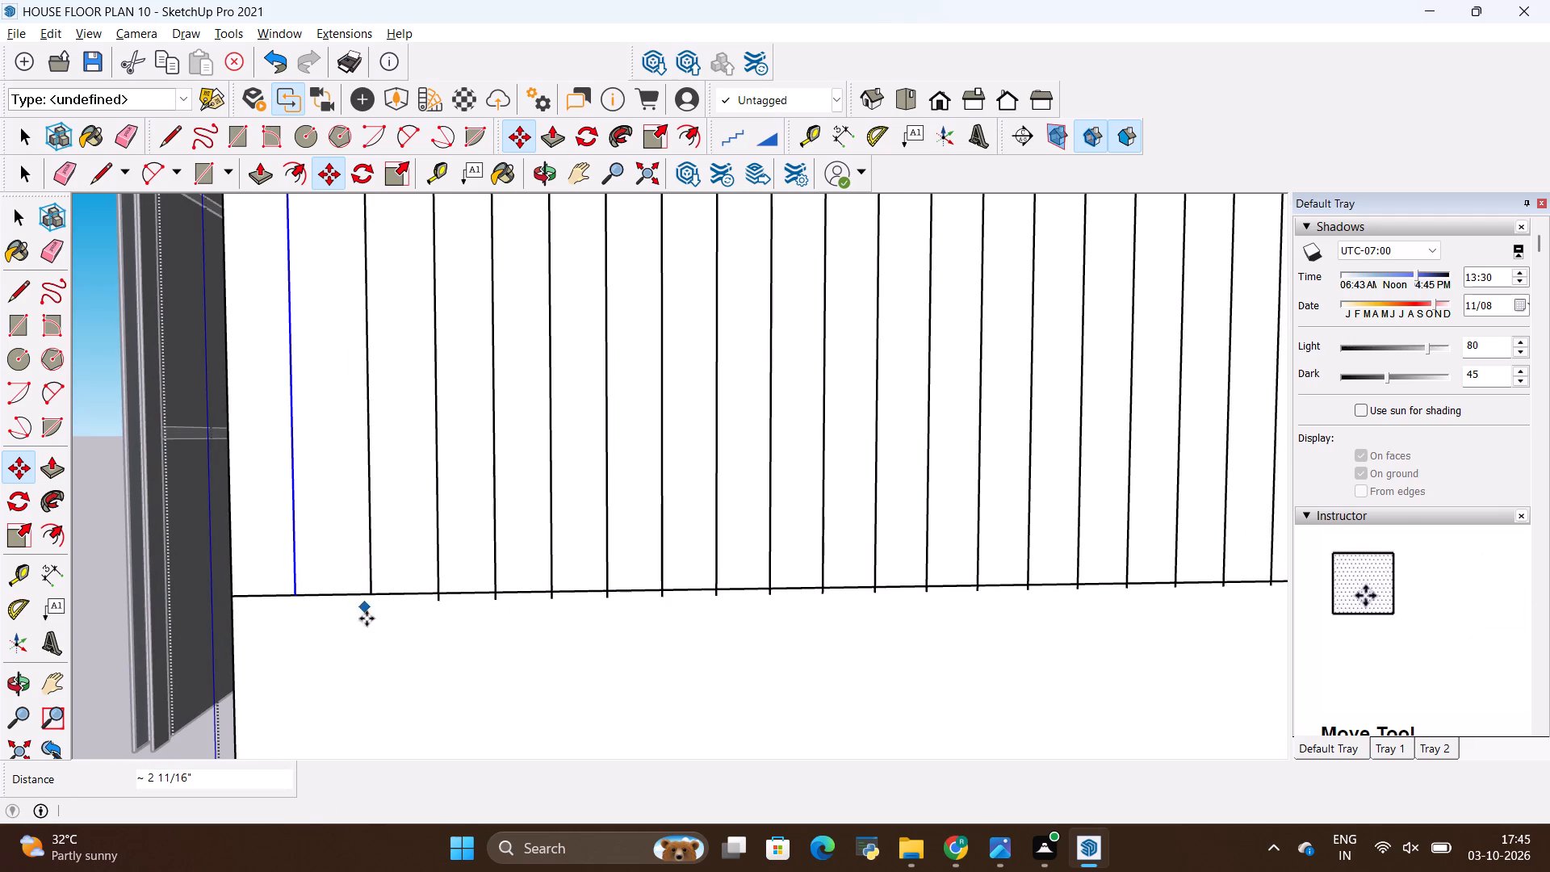
scroll(384, 632, down, 4)
key(Escape)
scroll(387, 628, down, 13)
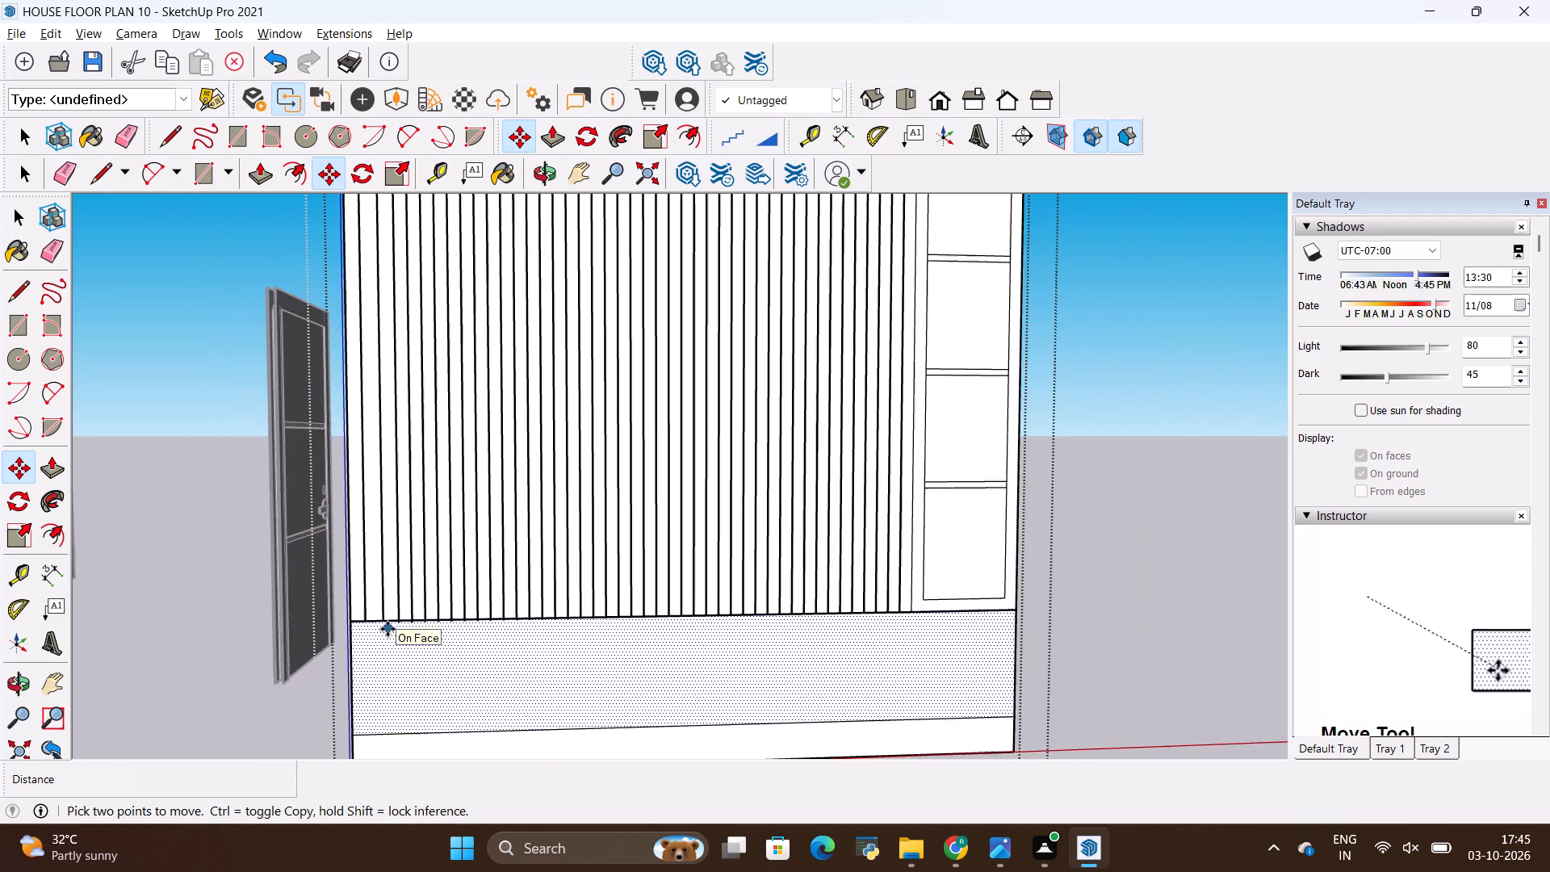
Check the reference photo, and erase the slat lines across the wide panel's half nearest the shelf column, keeping the two lines closest to the shelves.
scroll(387, 629, down, 5)
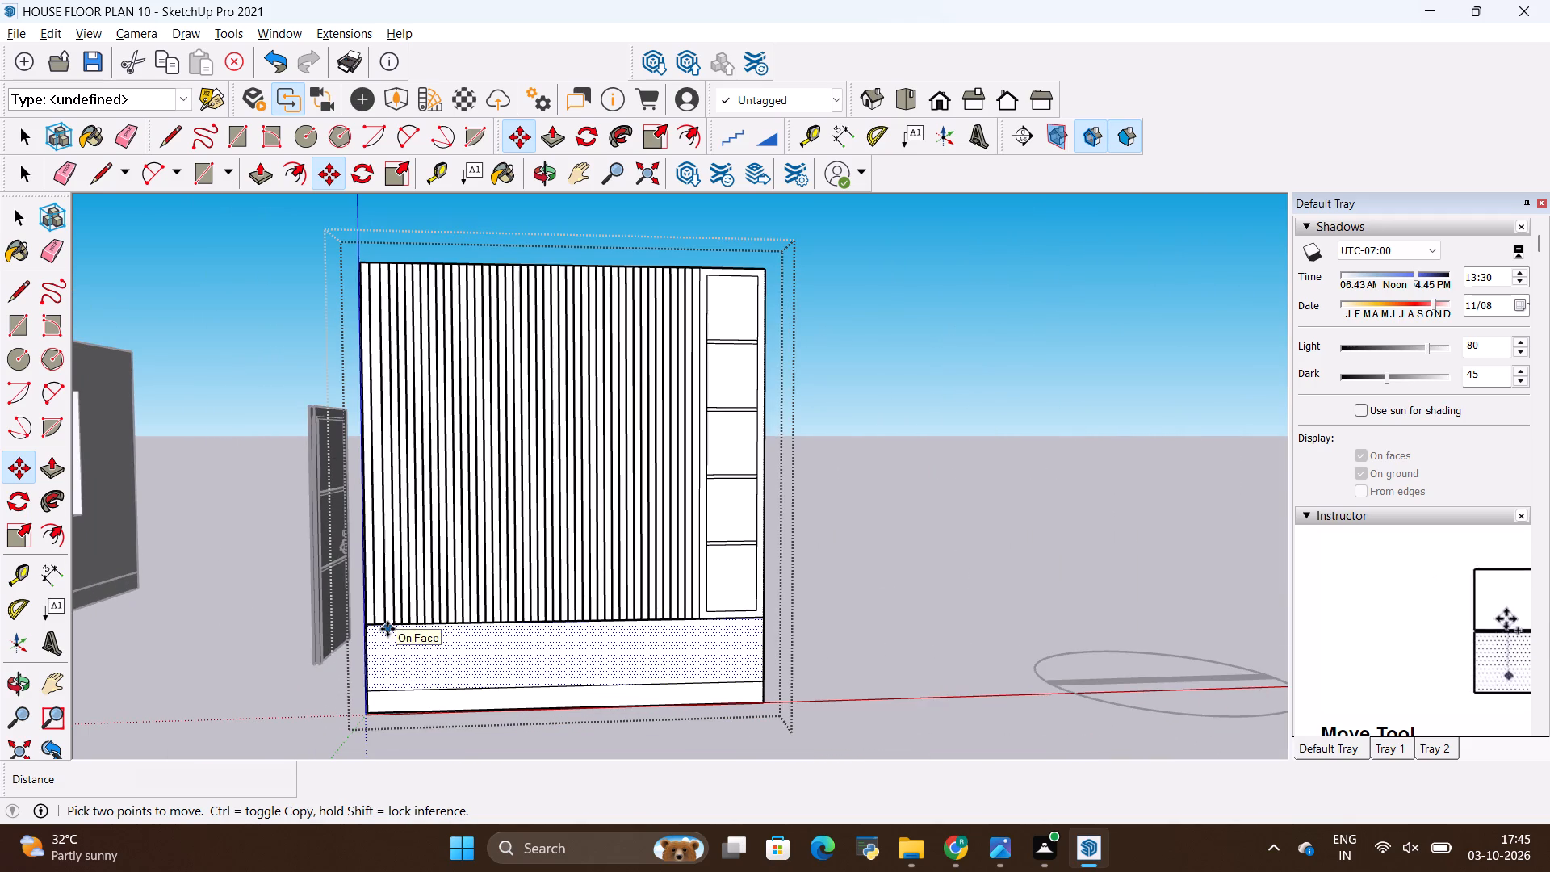
key(alt+Tab)
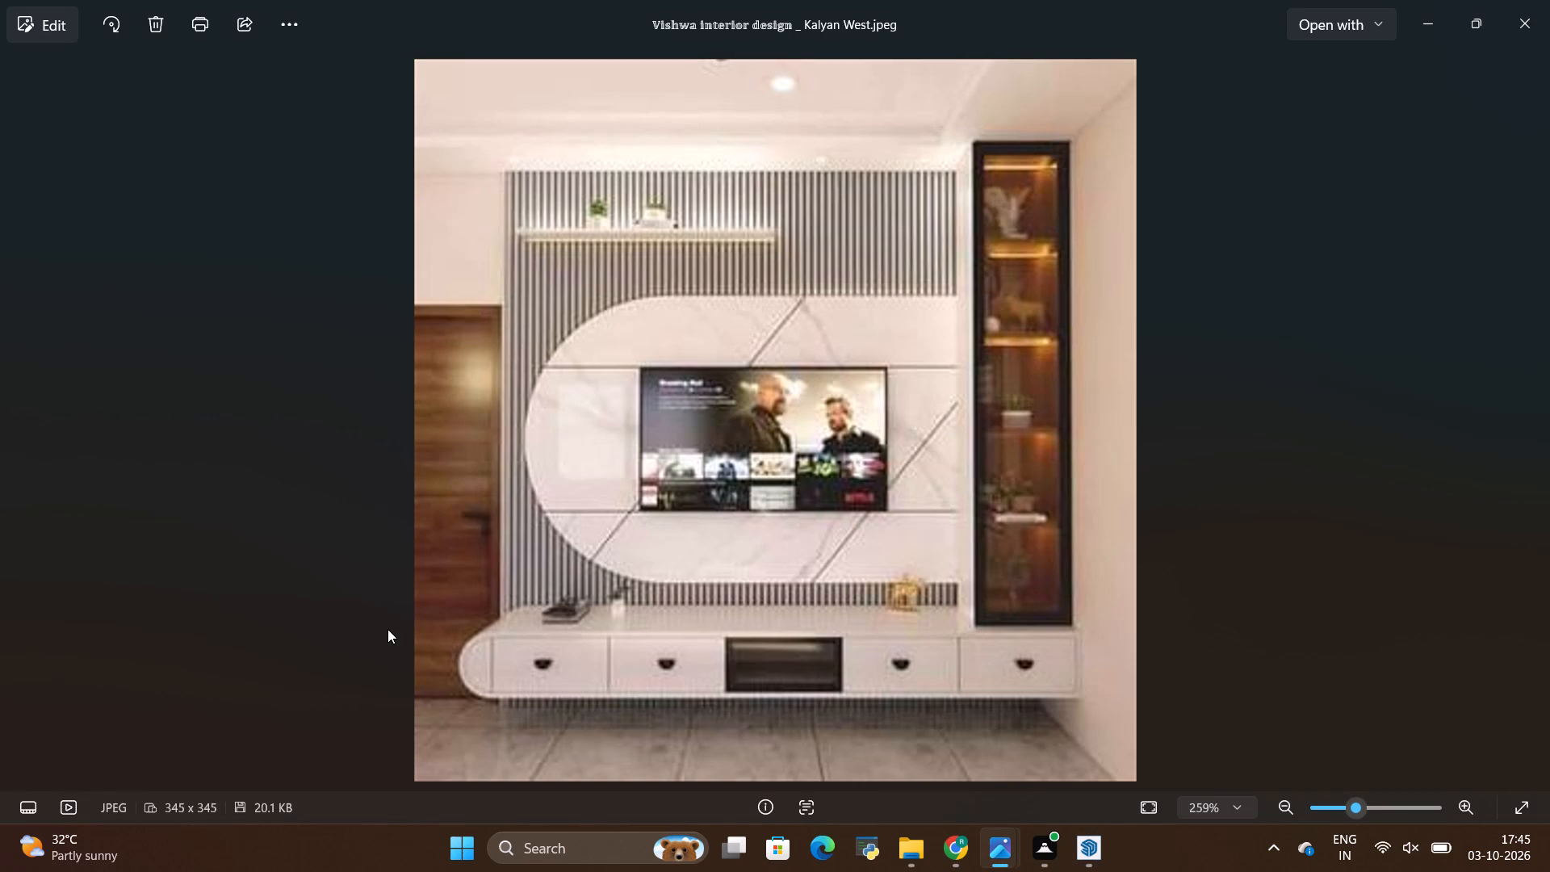
key(alt+Tab)
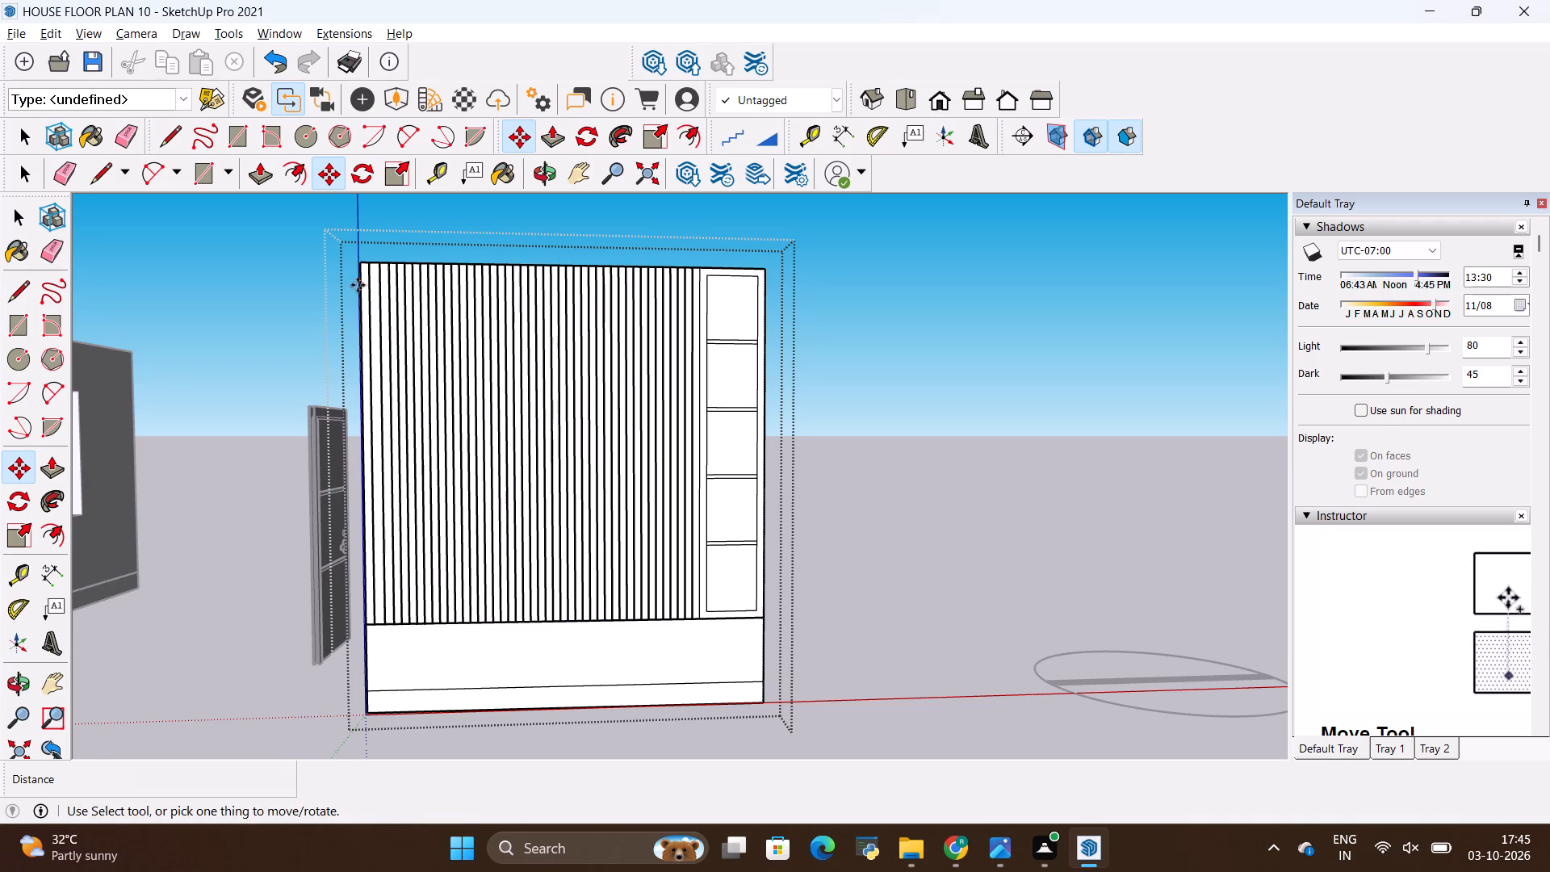
scroll(395, 257, up, 6)
key(e)
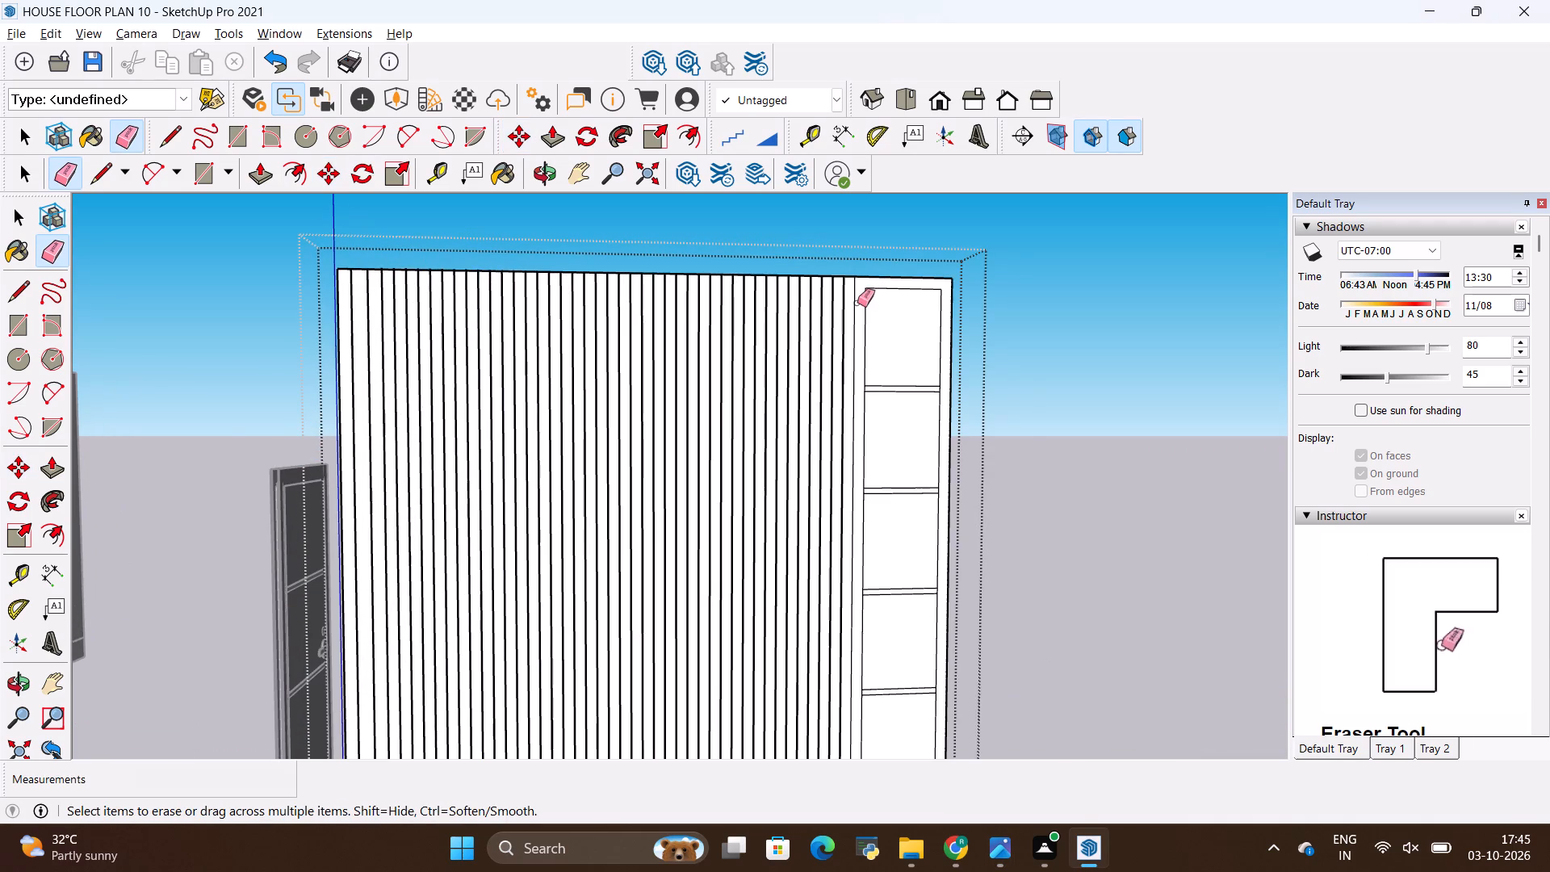
scroll(818, 321, up, 10)
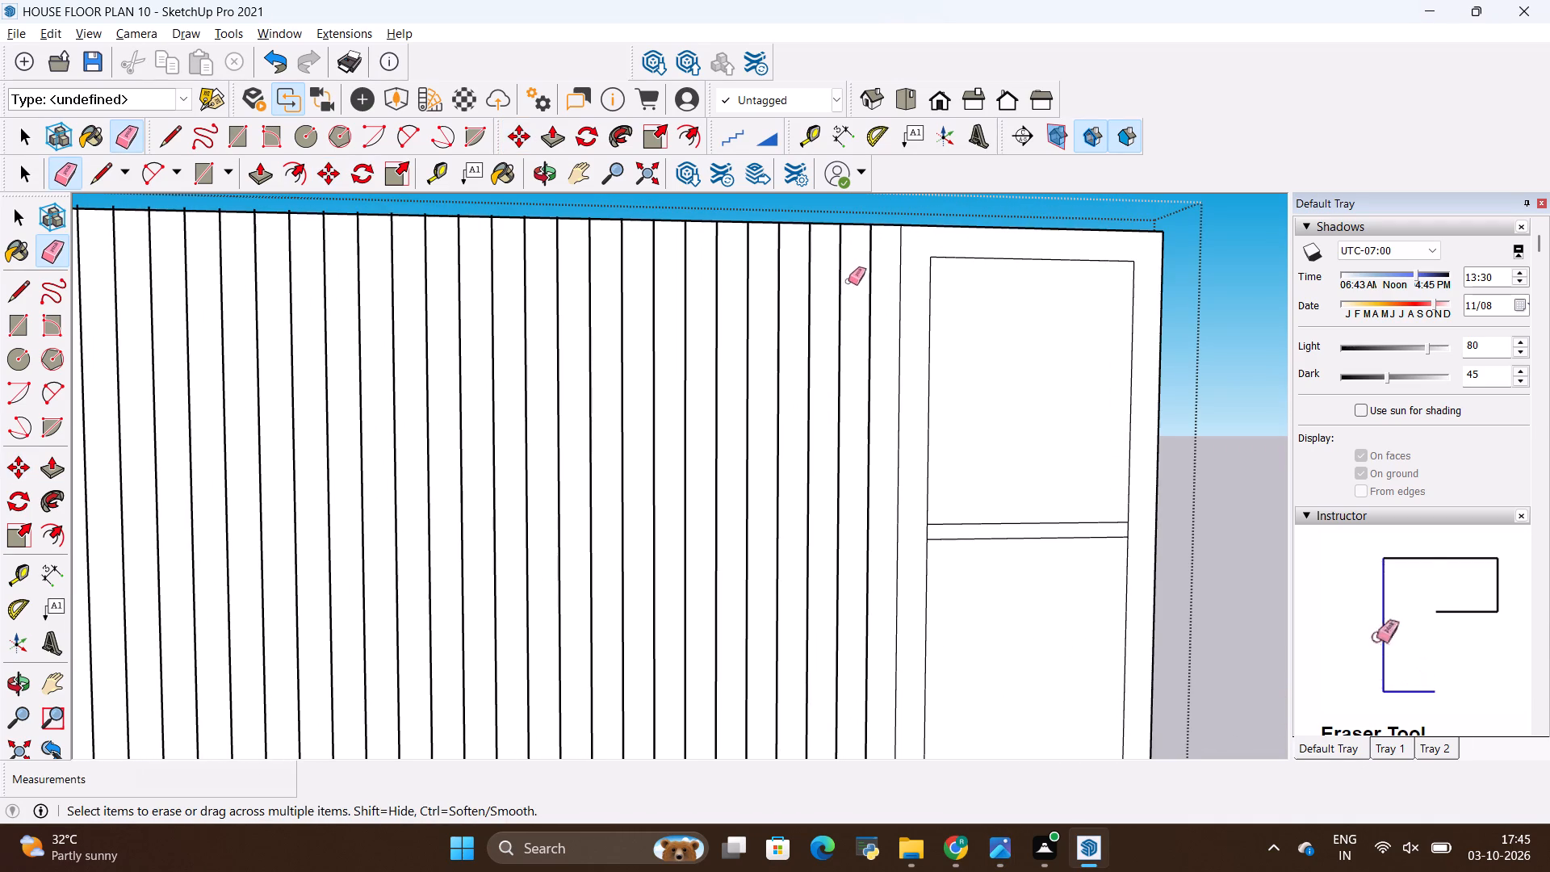
scroll(833, 291, down, 12)
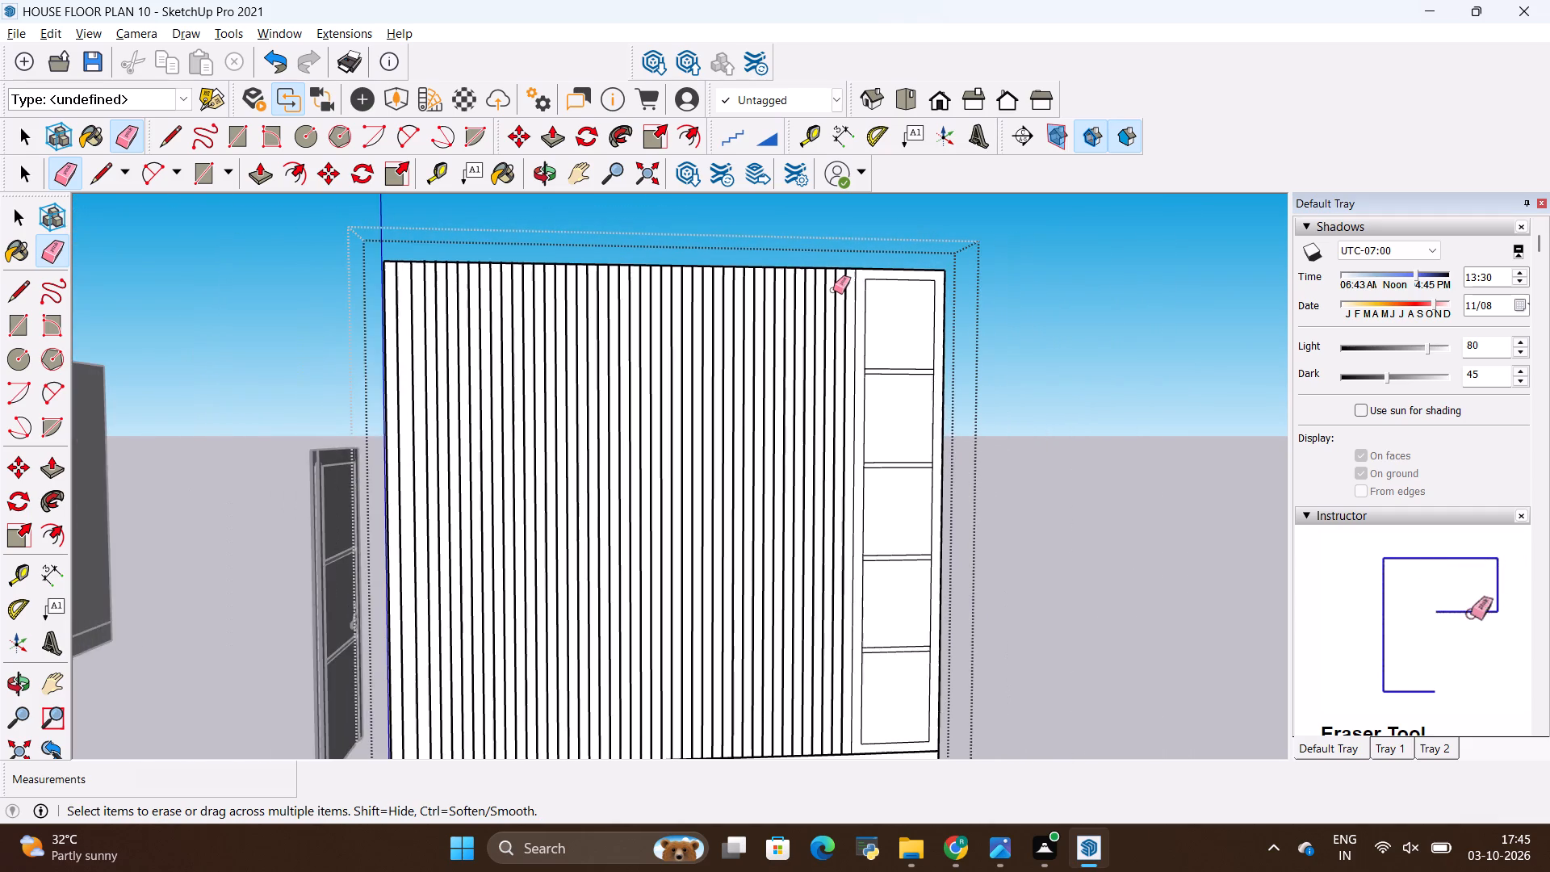
scroll(833, 290, up, 10)
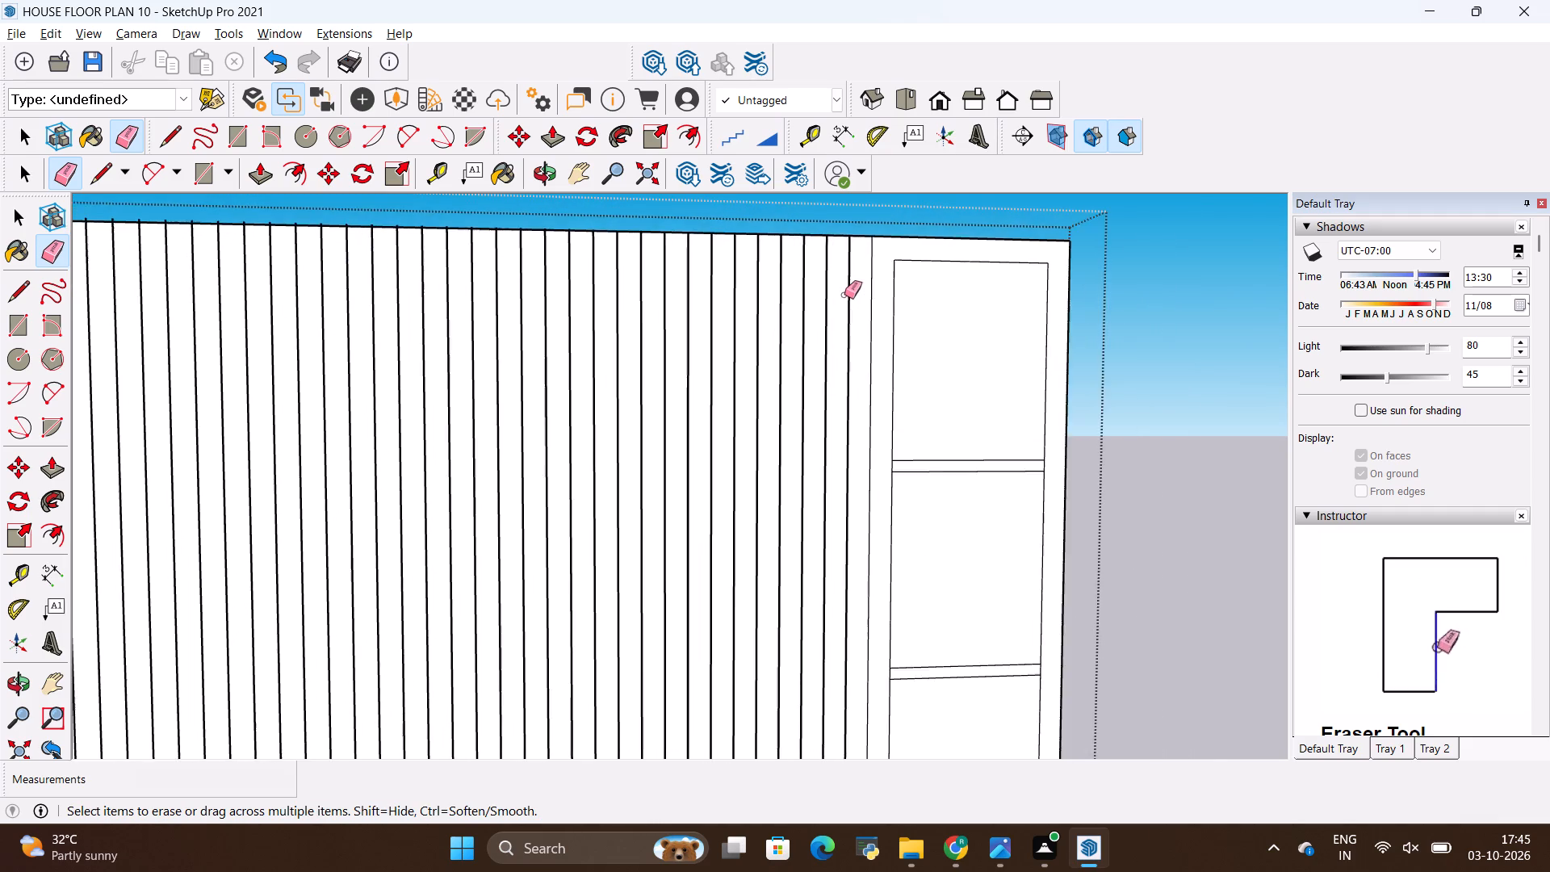
scroll(844, 295, up, 3)
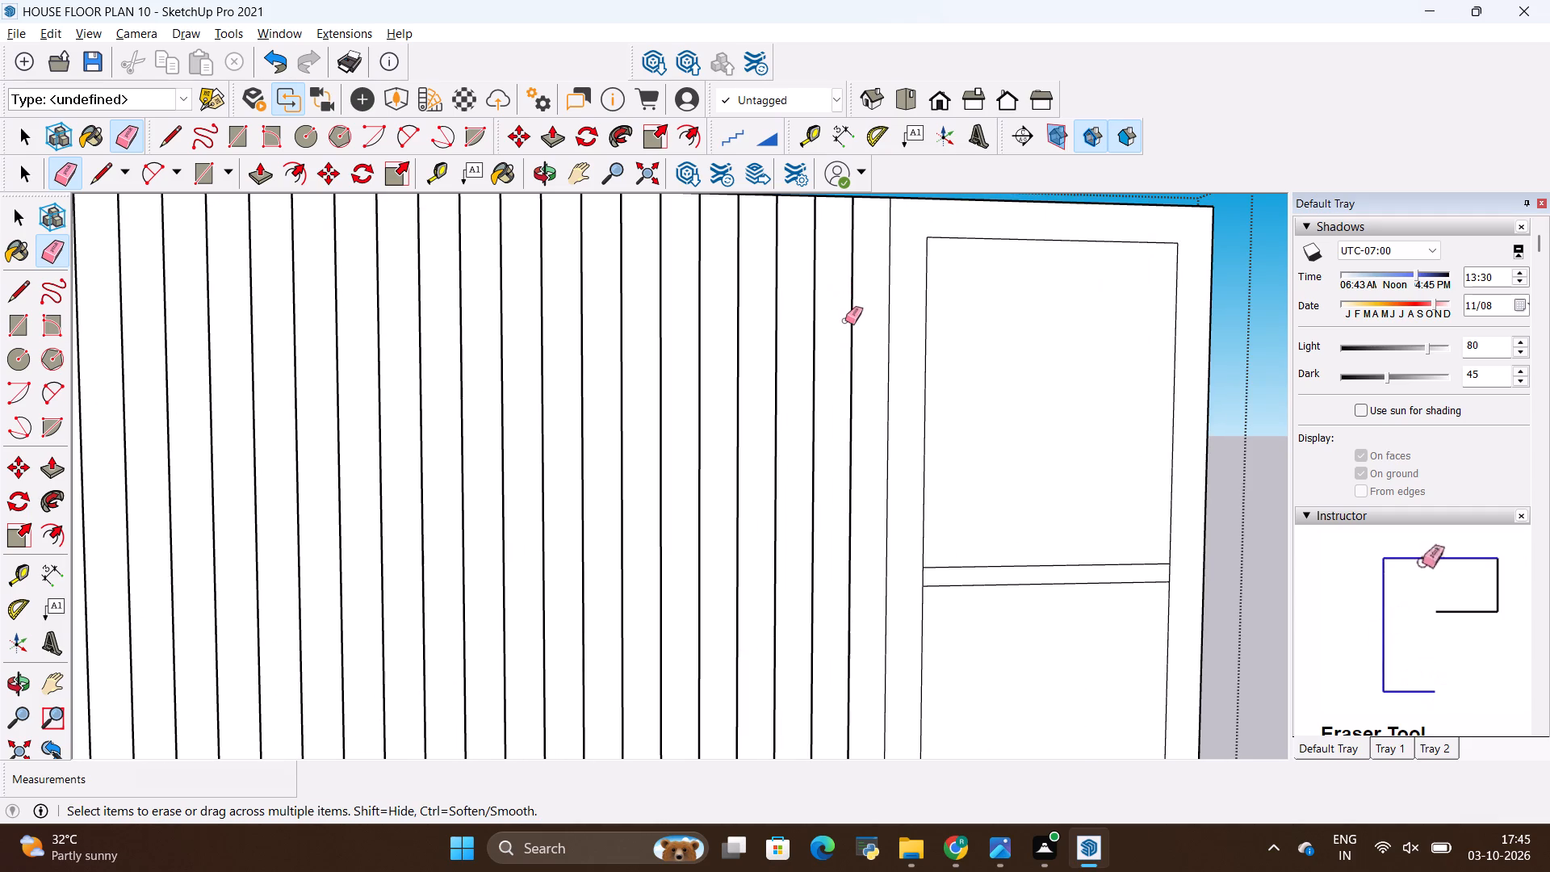
scroll(845, 324, down, 4)
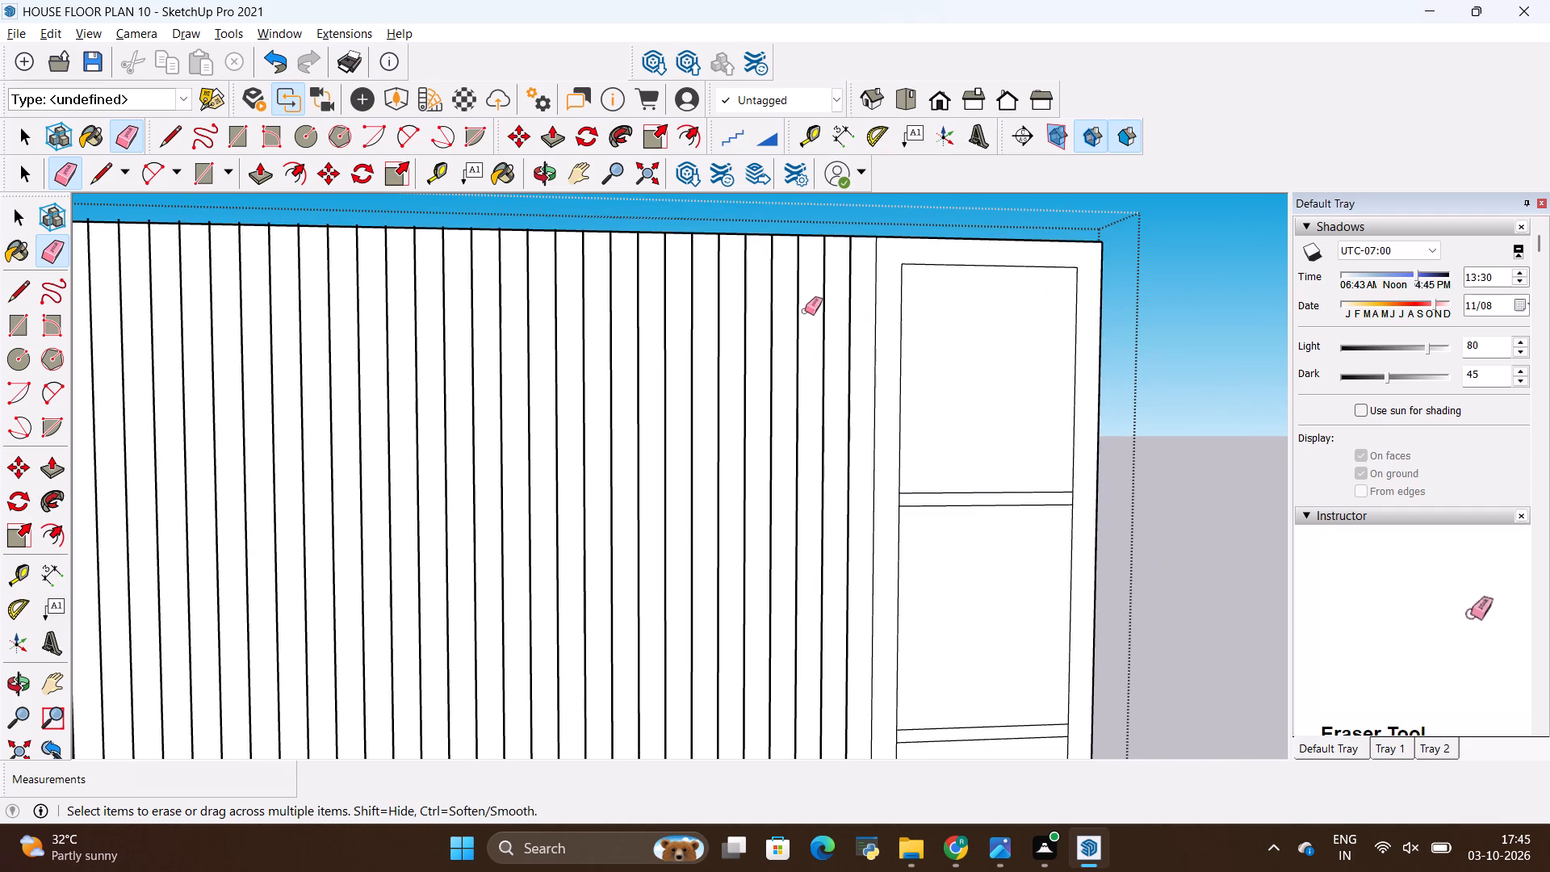
drag(810, 308, 263, 400)
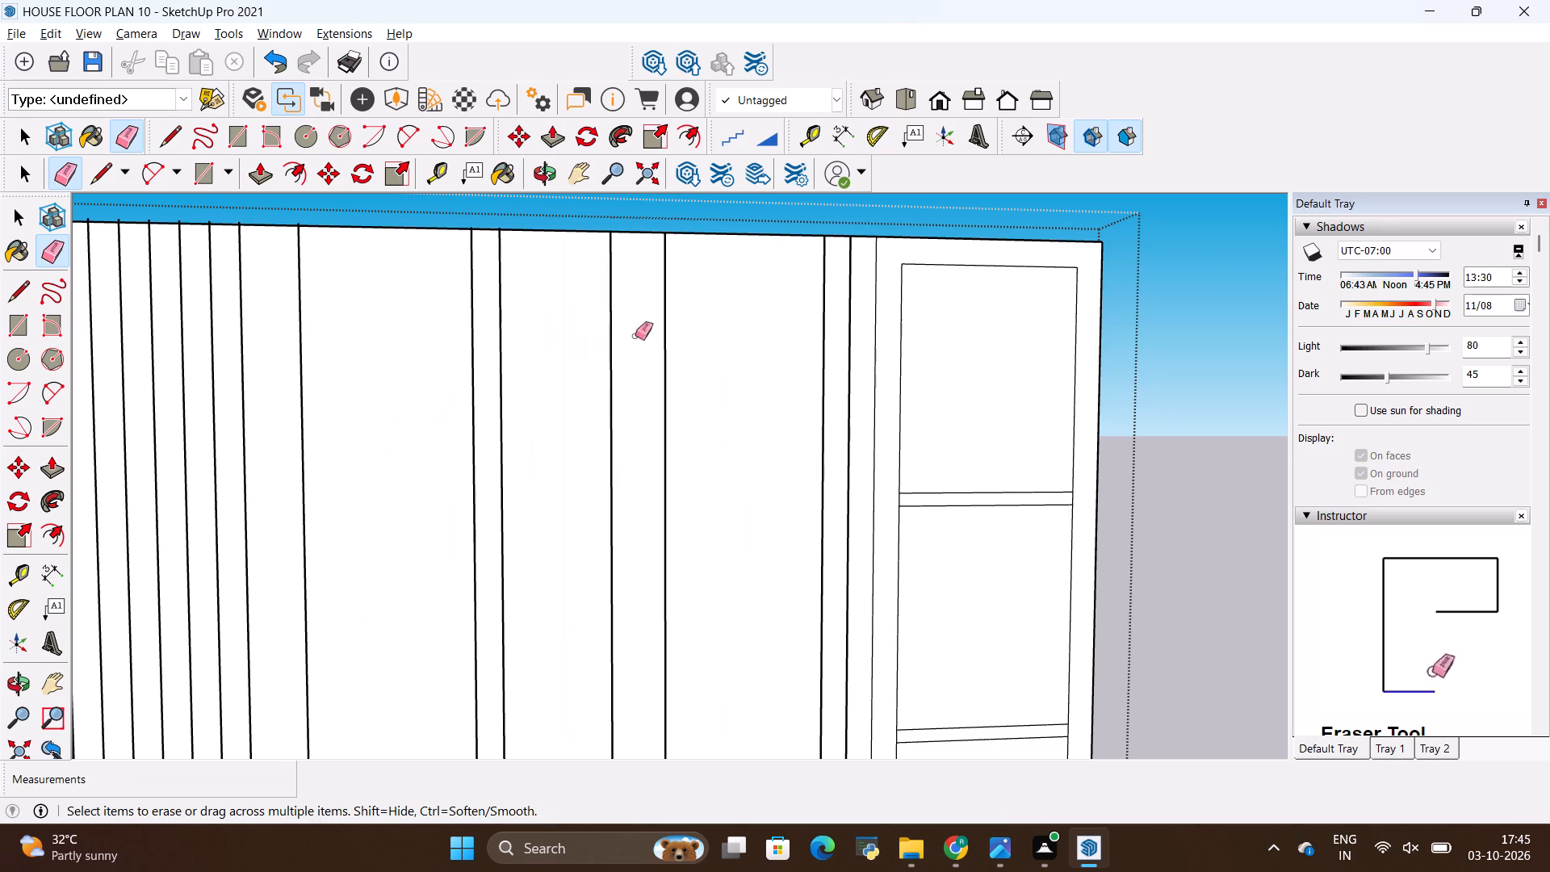
drag(682, 336, 304, 430)
Erase the rest of the slat lines as far as the wide panel's outer edge, and leave the panel group.
scroll(435, 381, down, 5)
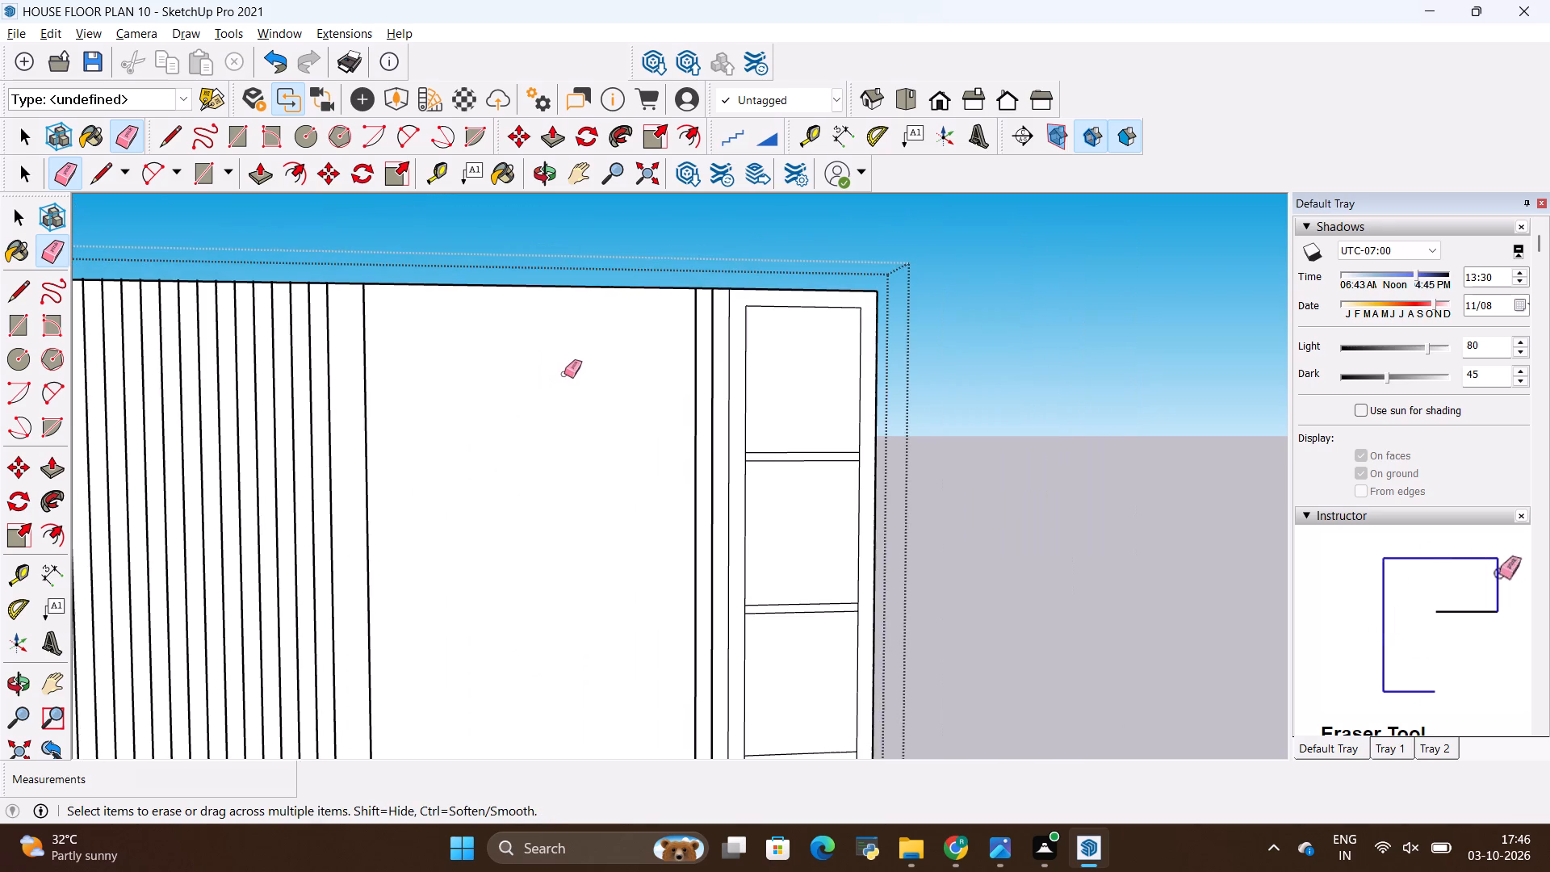
scroll(559, 377, down, 5)
drag(522, 426, 241, 512)
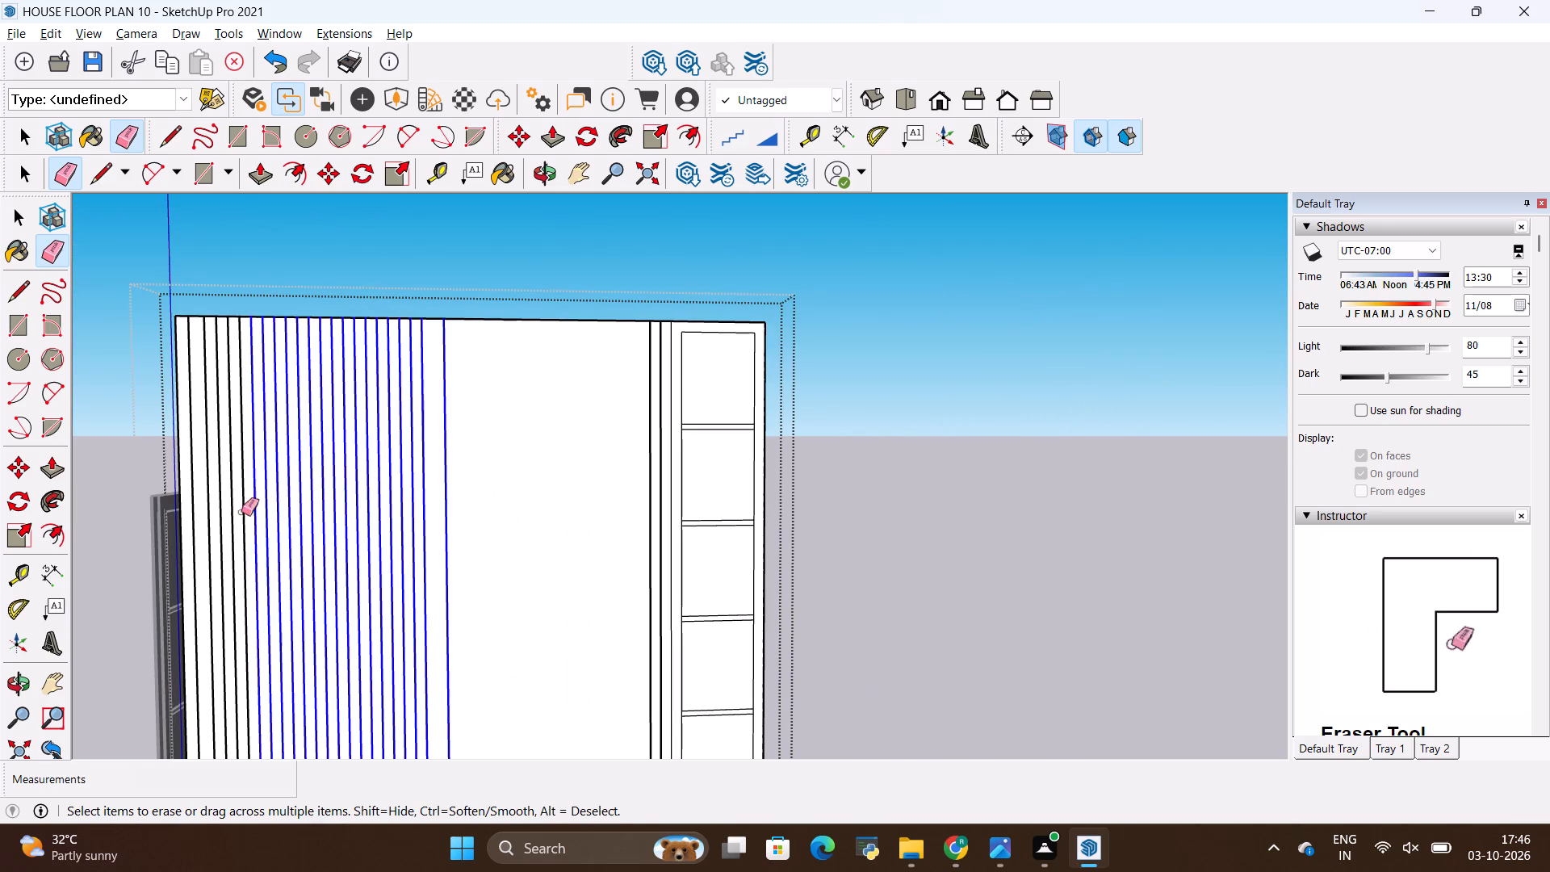
drag(241, 512, 196, 544)
scroll(192, 543, up, 4)
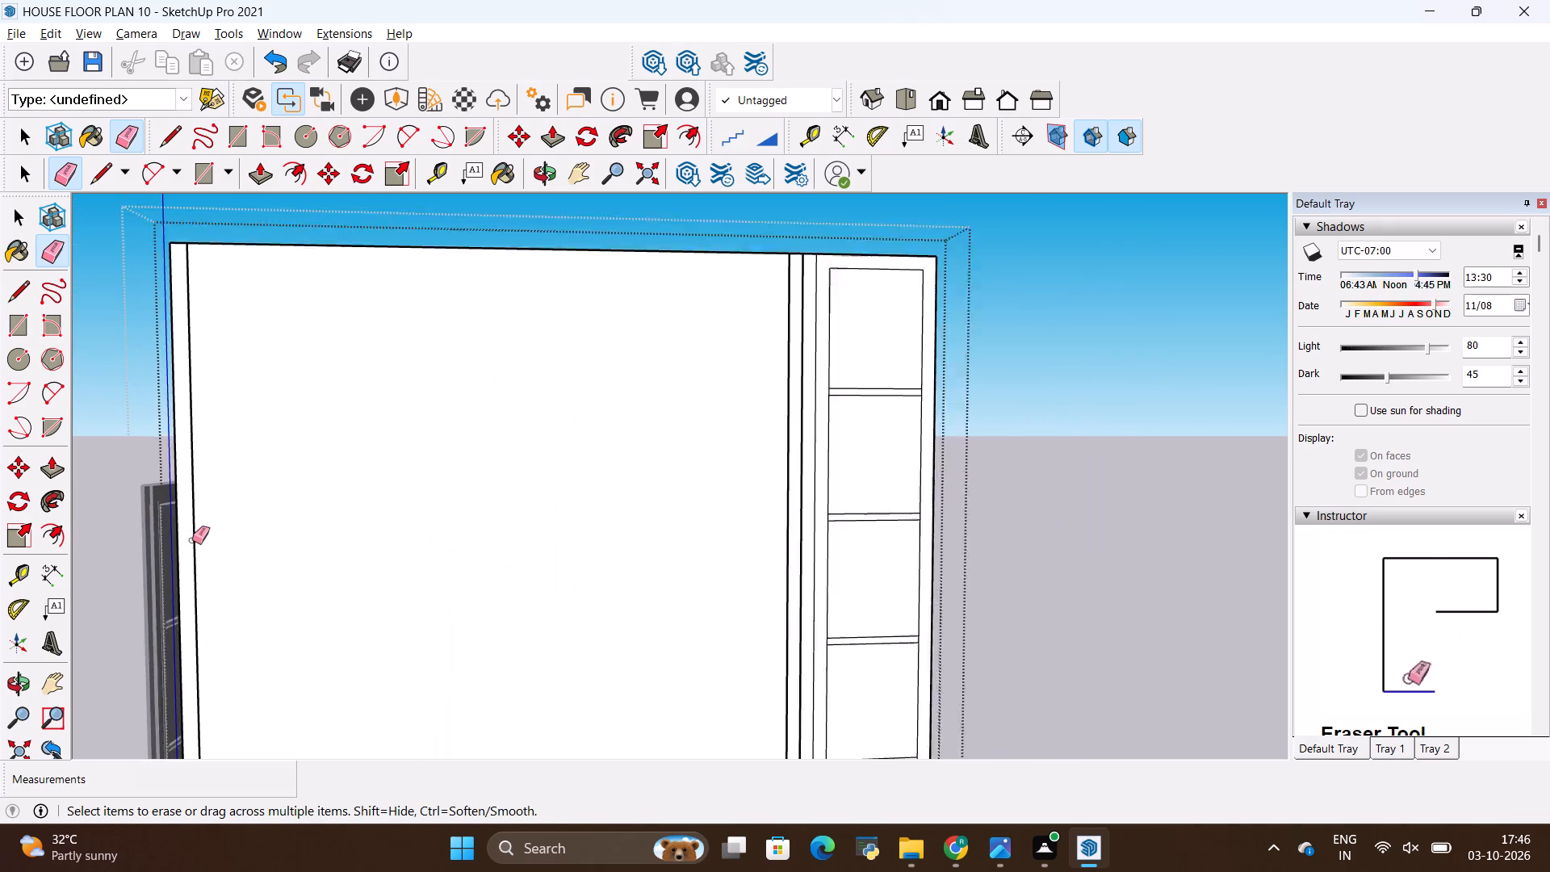
drag(198, 519, 195, 531)
scroll(584, 309, down, 4)
scroll(726, 300, up, 4)
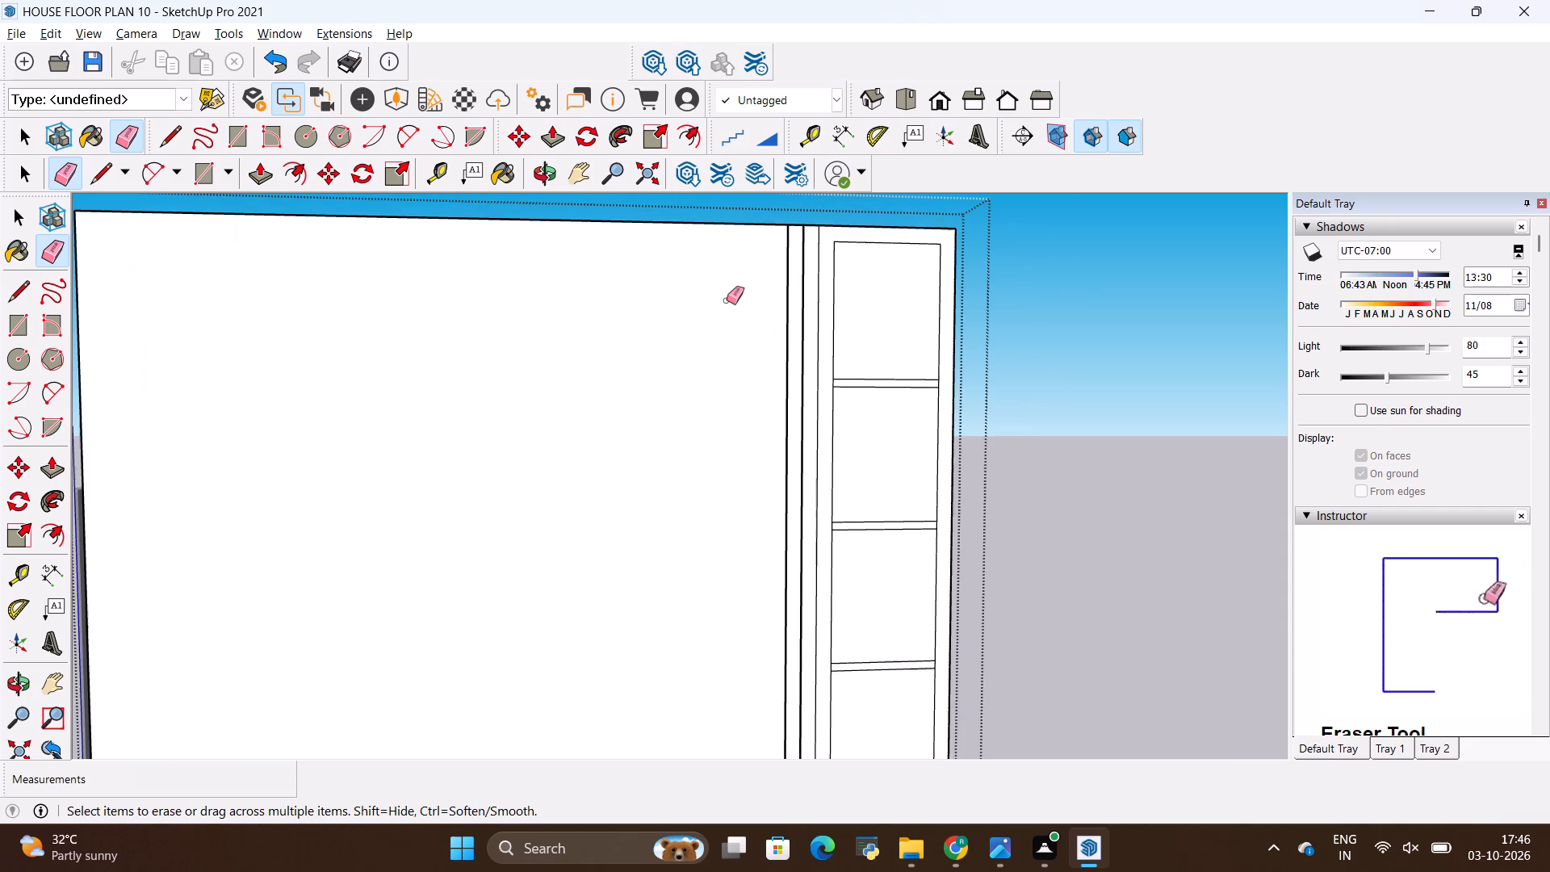
scroll(730, 300, up, 11)
scroll(755, 290, down, 4)
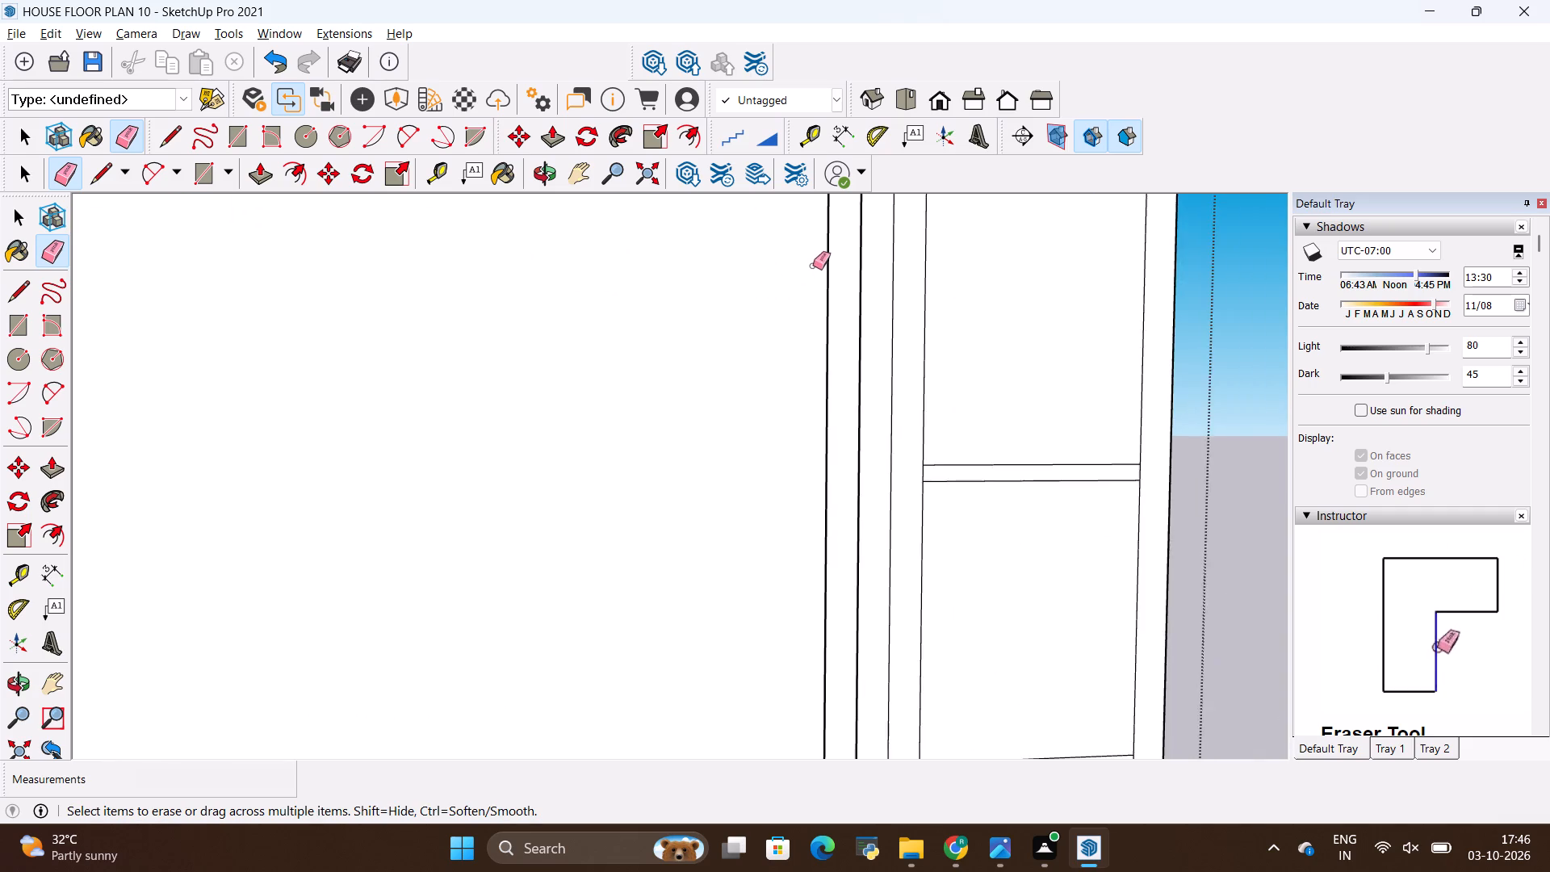
scroll(813, 266, down, 10)
scroll(873, 317, down, 5)
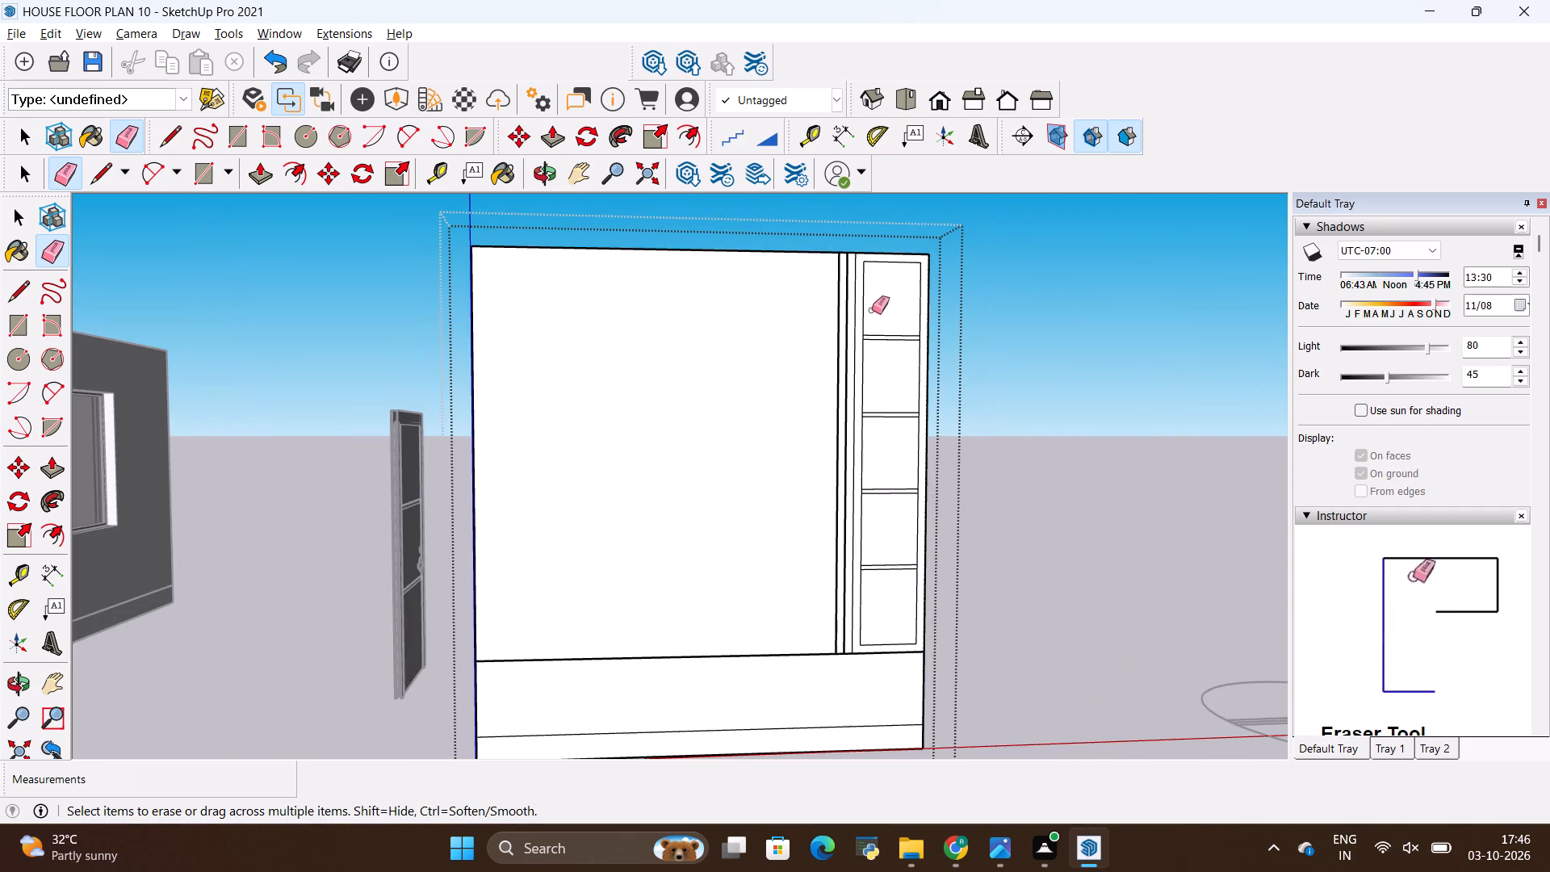
scroll(855, 314, up, 11)
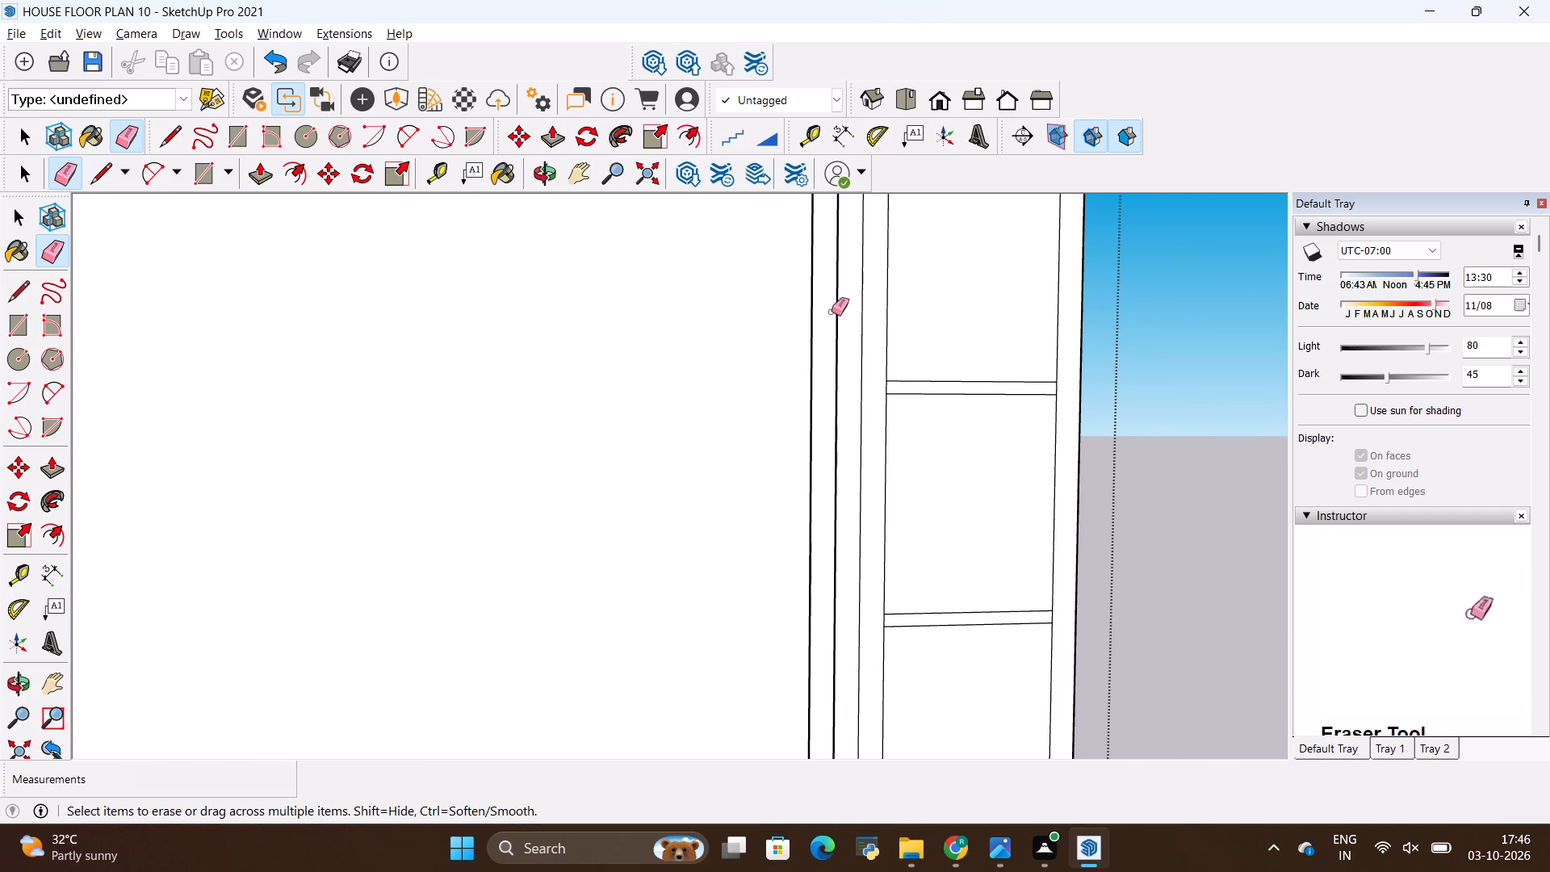
scroll(830, 309, down, 8)
key(Escape)
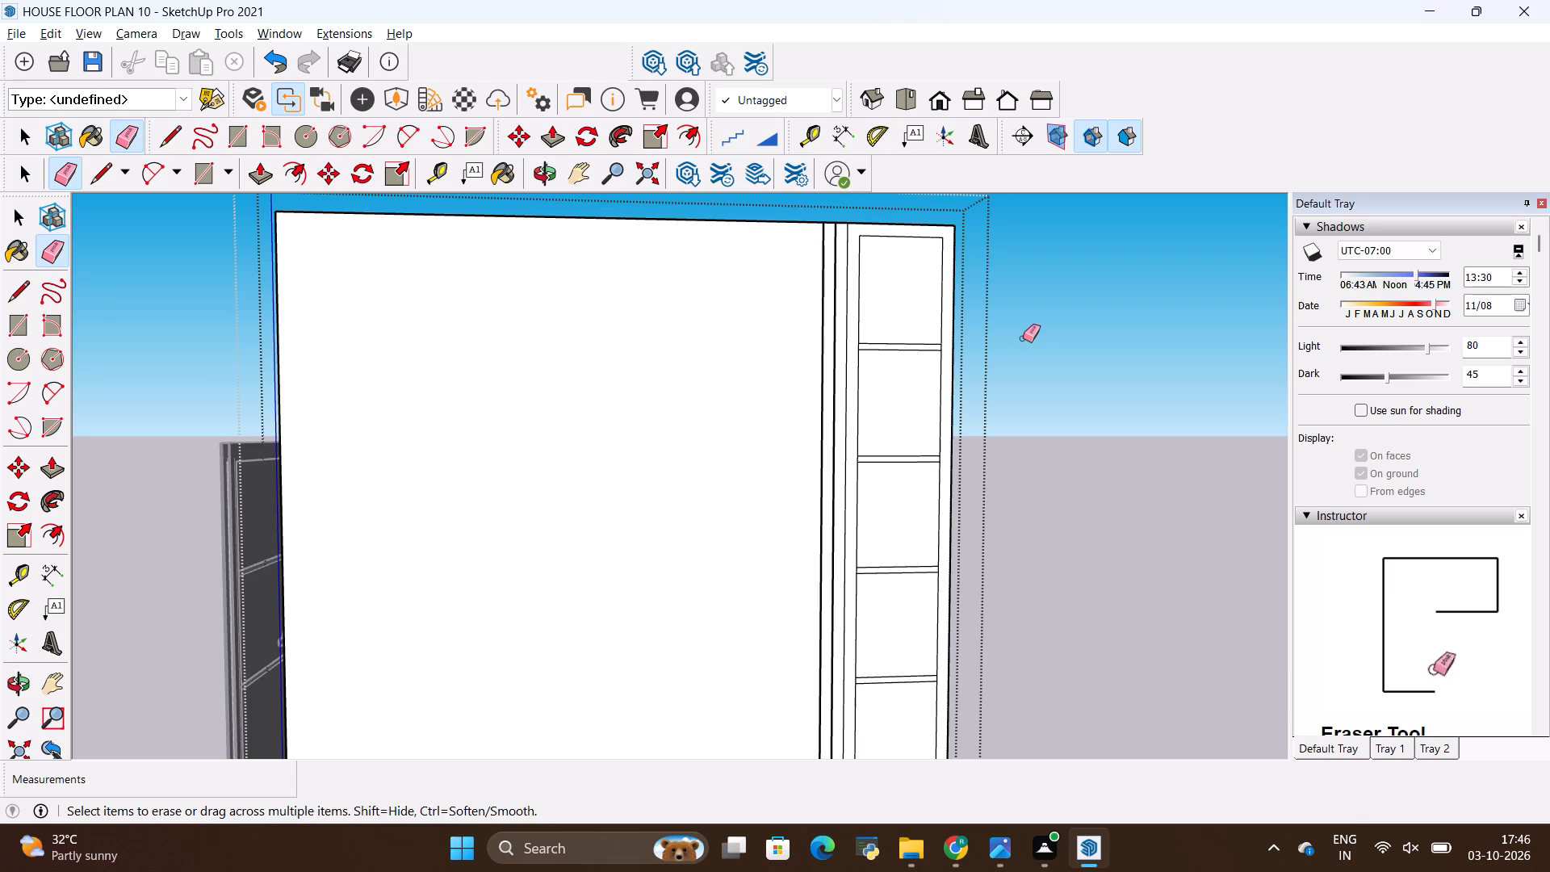
key(space)
click(1023, 338)
Draw a full-height 2" wide rectangle between the two remaining slat lines, from the panel's top edge to its lower edge.
scroll(1009, 344, down, 5)
scroll(928, 281, up, 10)
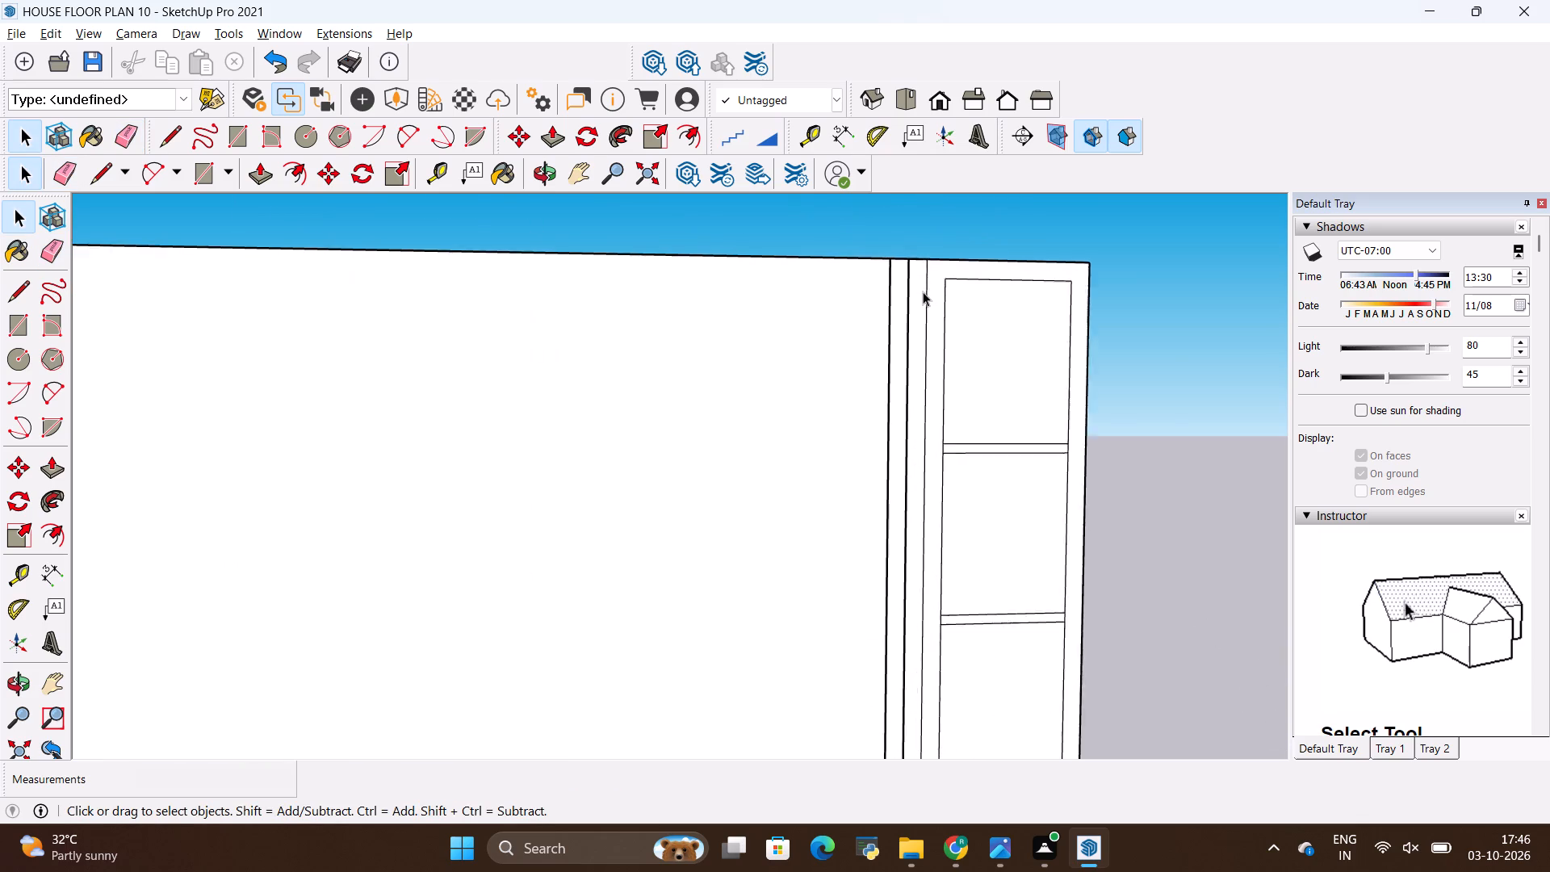
scroll(923, 291, up, 5)
key(r)
scroll(887, 254, up, 3)
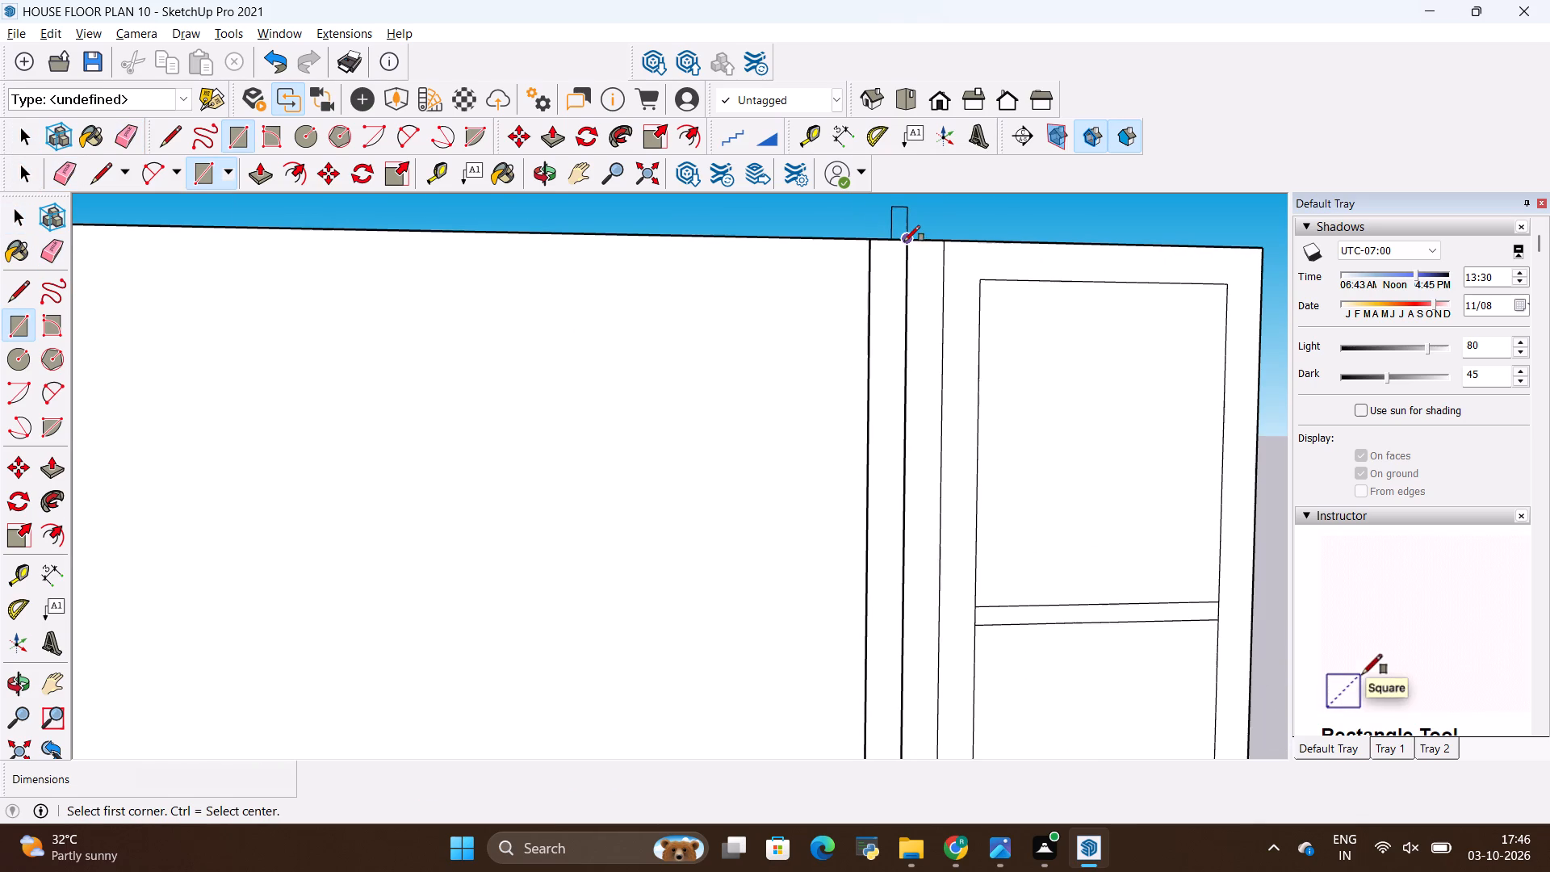
click(907, 239)
scroll(893, 388, down, 15)
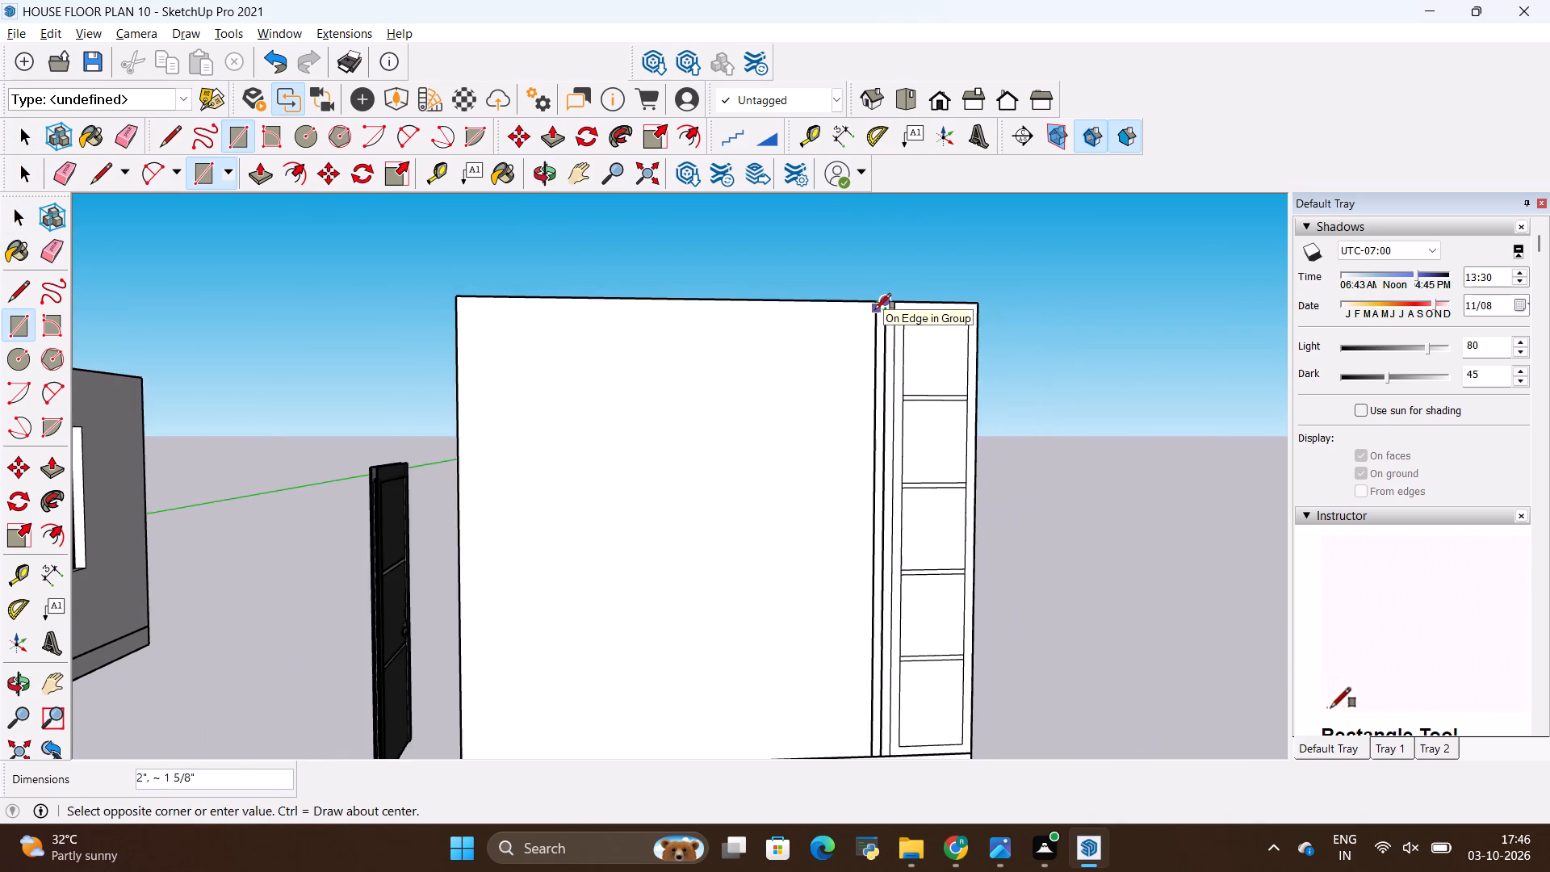
scroll(876, 309, down, 3)
scroll(872, 711, up, 11)
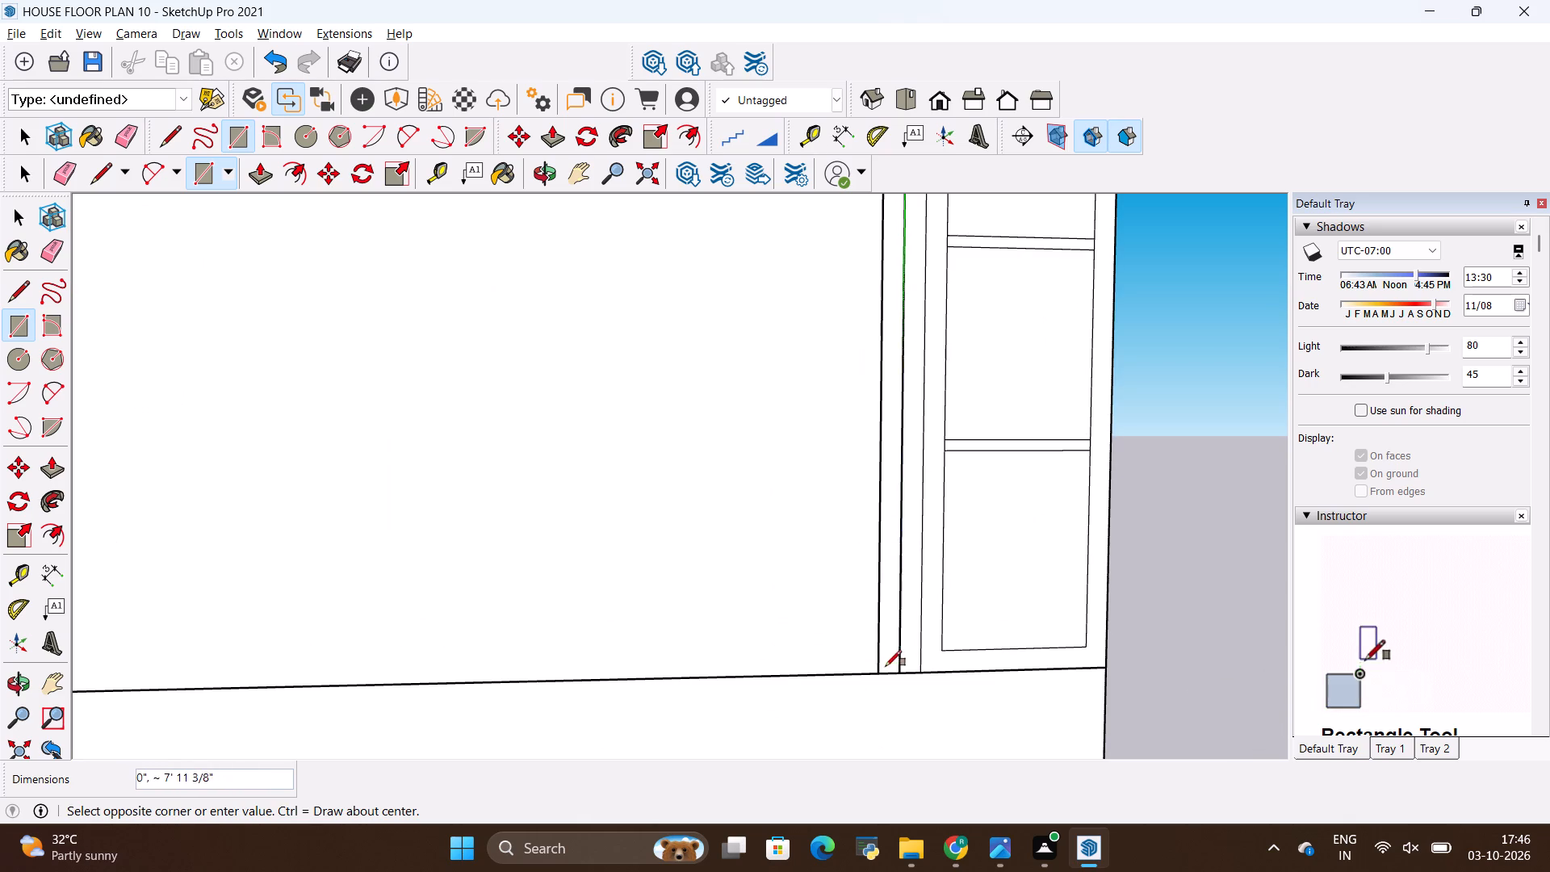
click(876, 676)
scroll(802, 636, down, 2)
scroll(917, 652, down, 4)
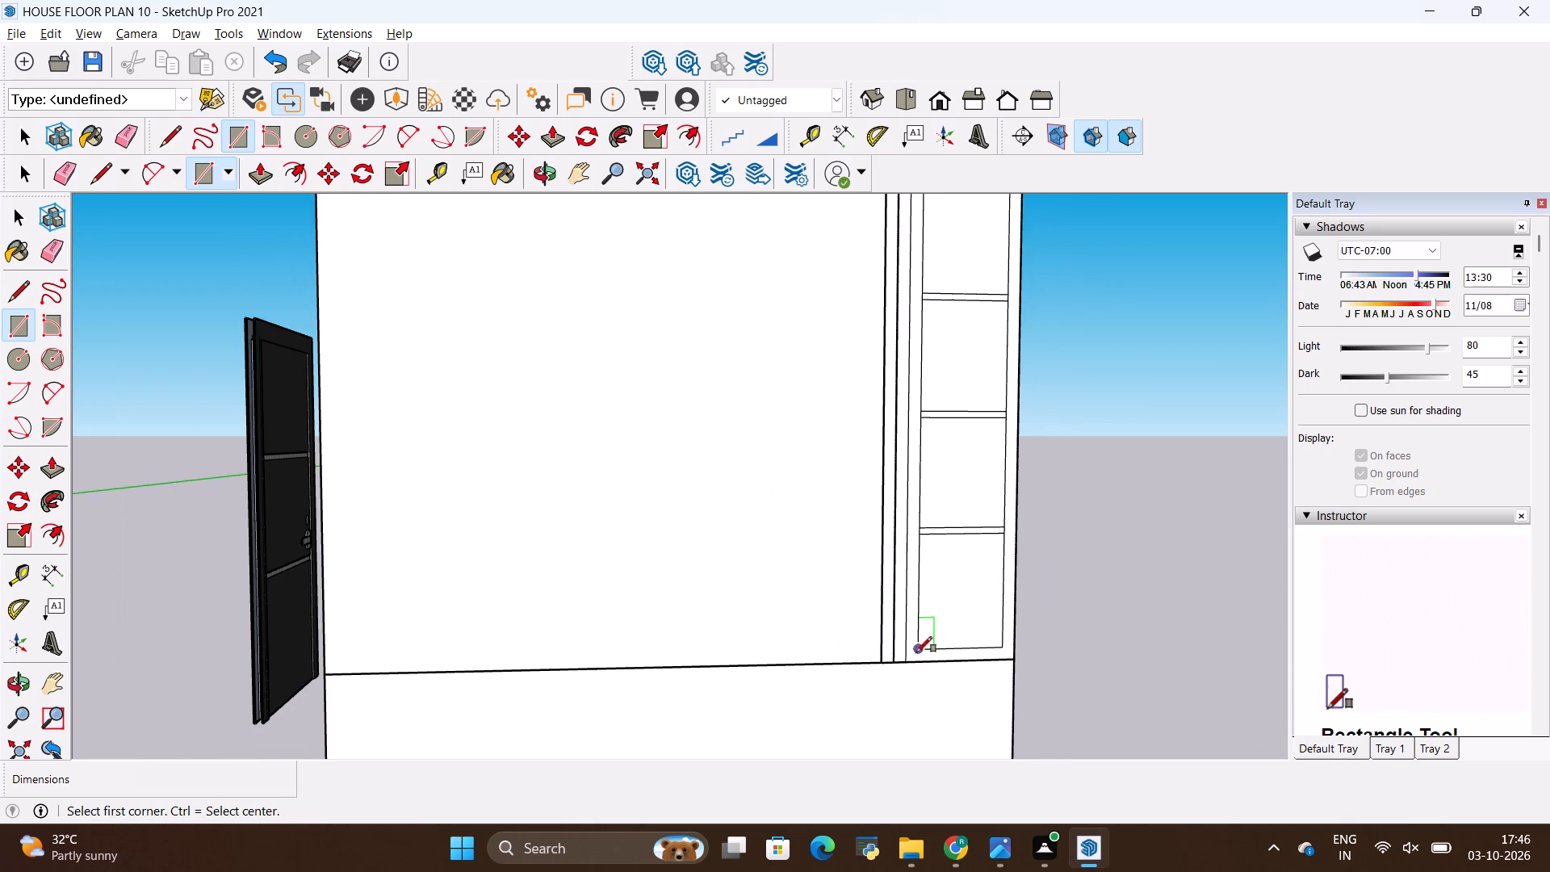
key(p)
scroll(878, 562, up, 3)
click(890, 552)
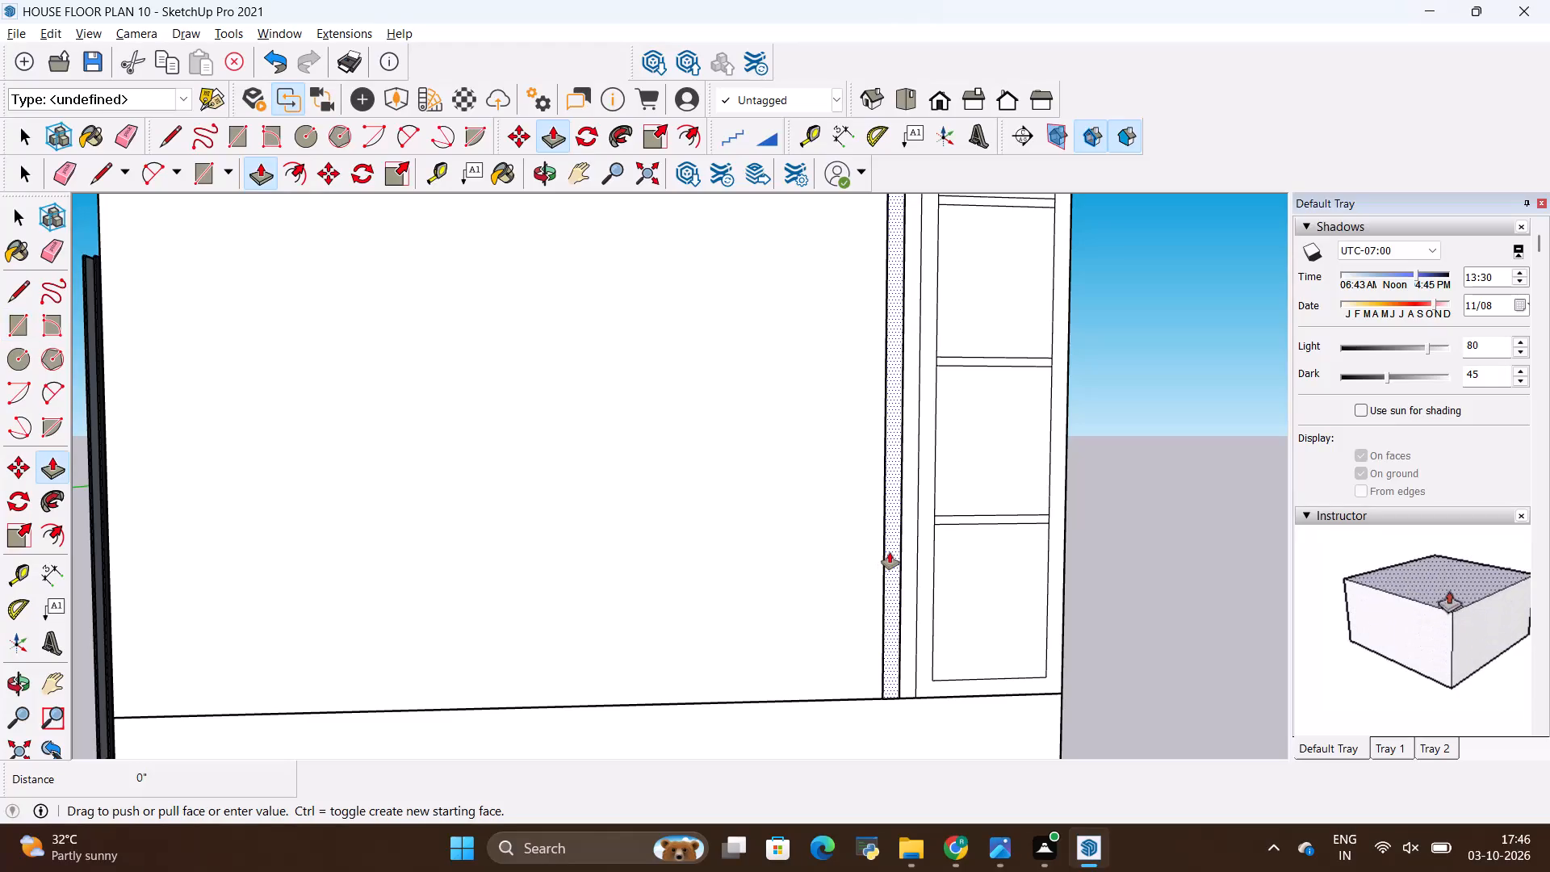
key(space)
Make the narrow slat rectangle, face and edges, into its own group.
scroll(892, 552, up, 3)
double_click(892, 552)
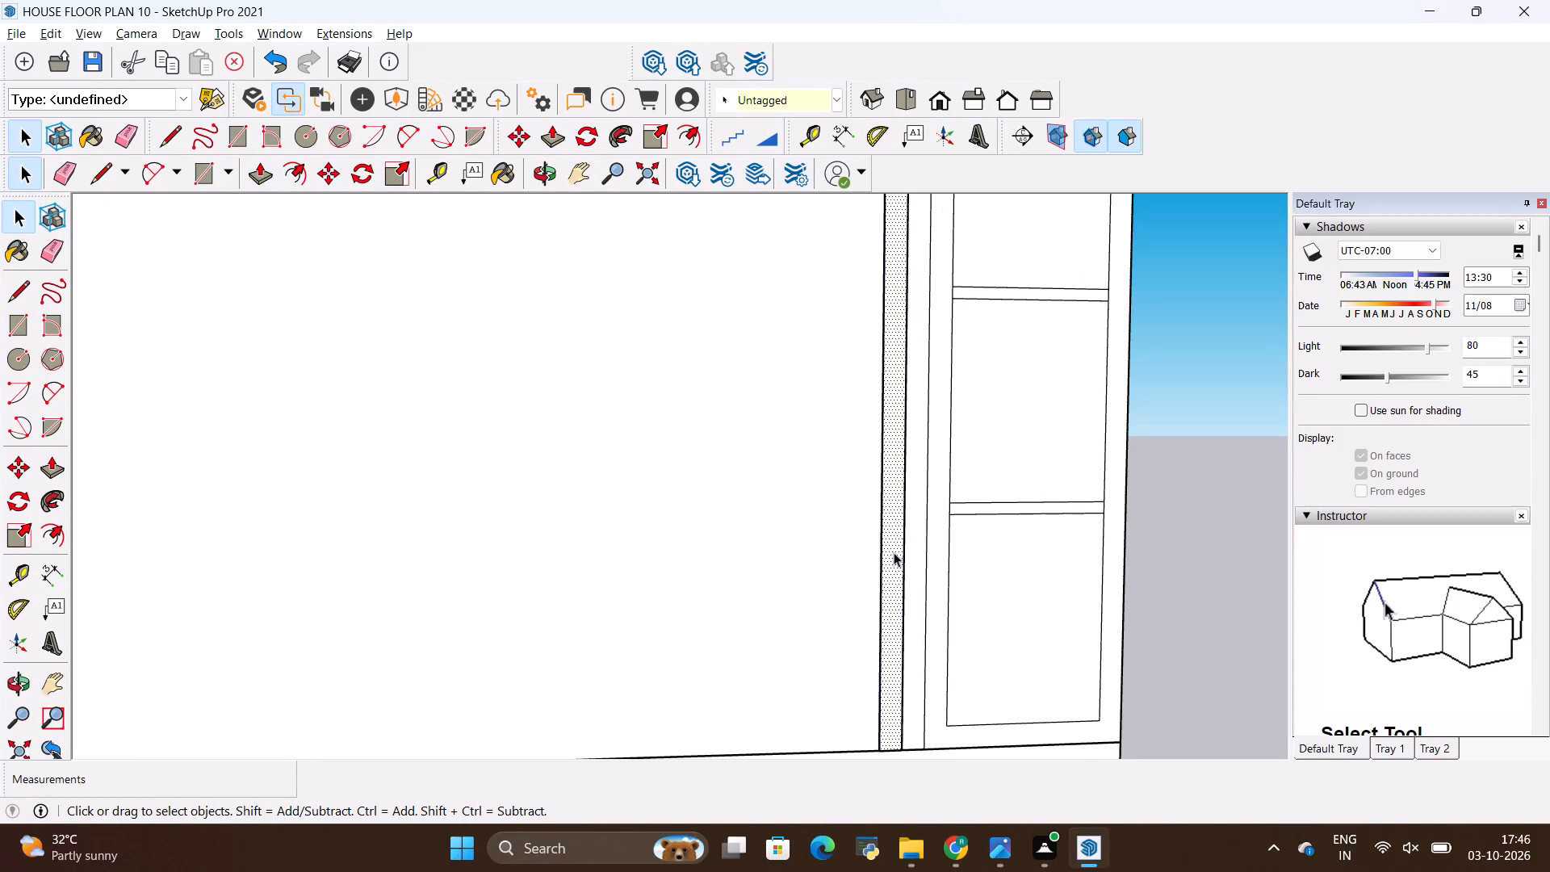
click(894, 552)
right_click(894, 552)
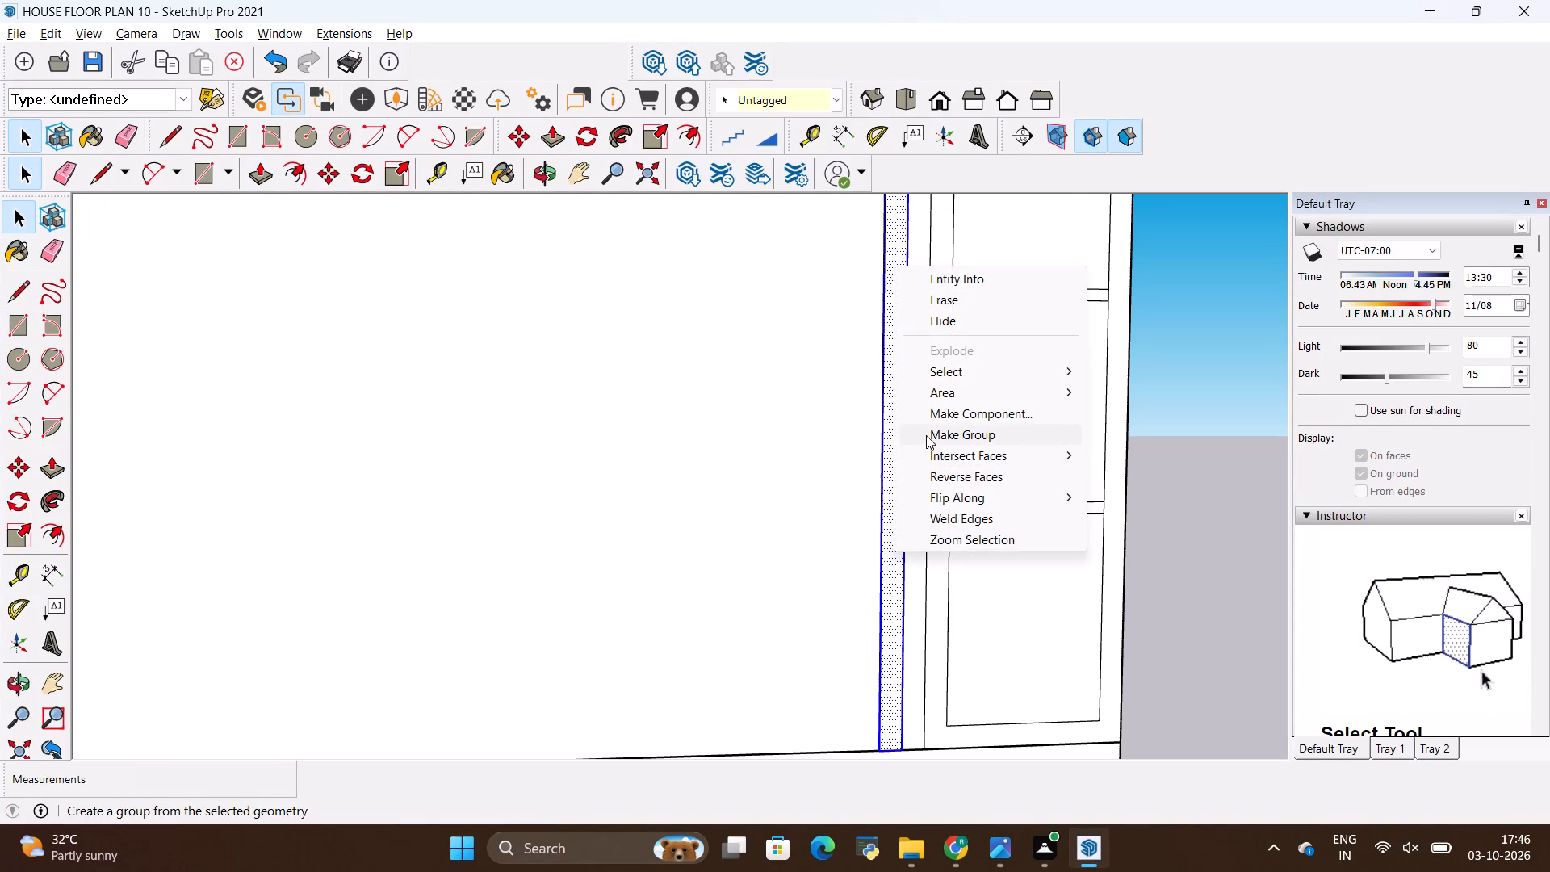
click(927, 431)
Pull the slat's face out 2" inside its group, and leave the group.
double_click(894, 530)
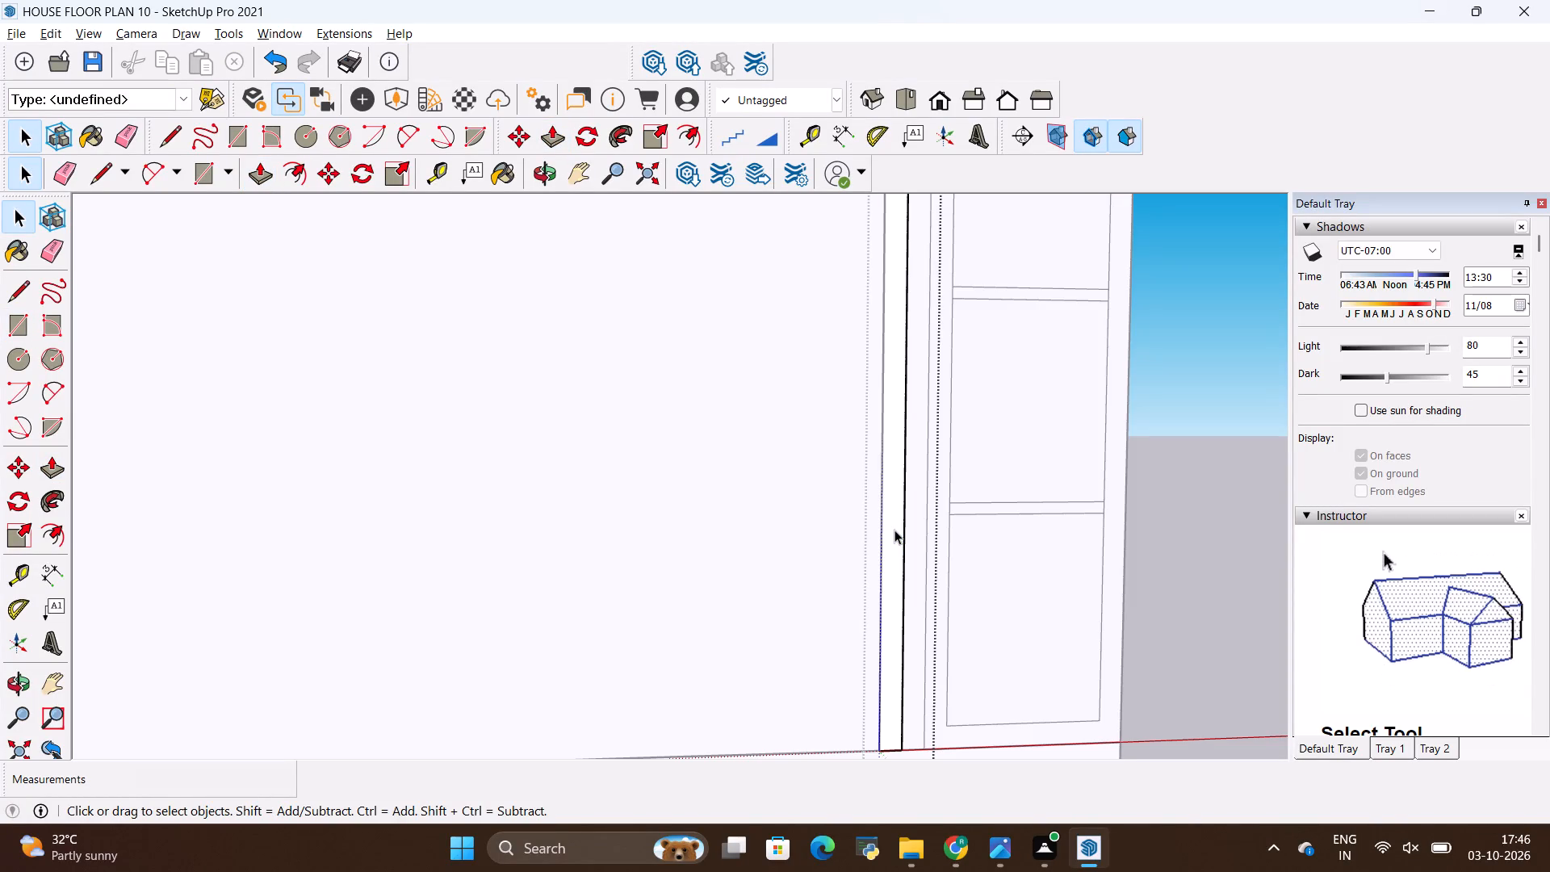
key(p)
click(897, 522)
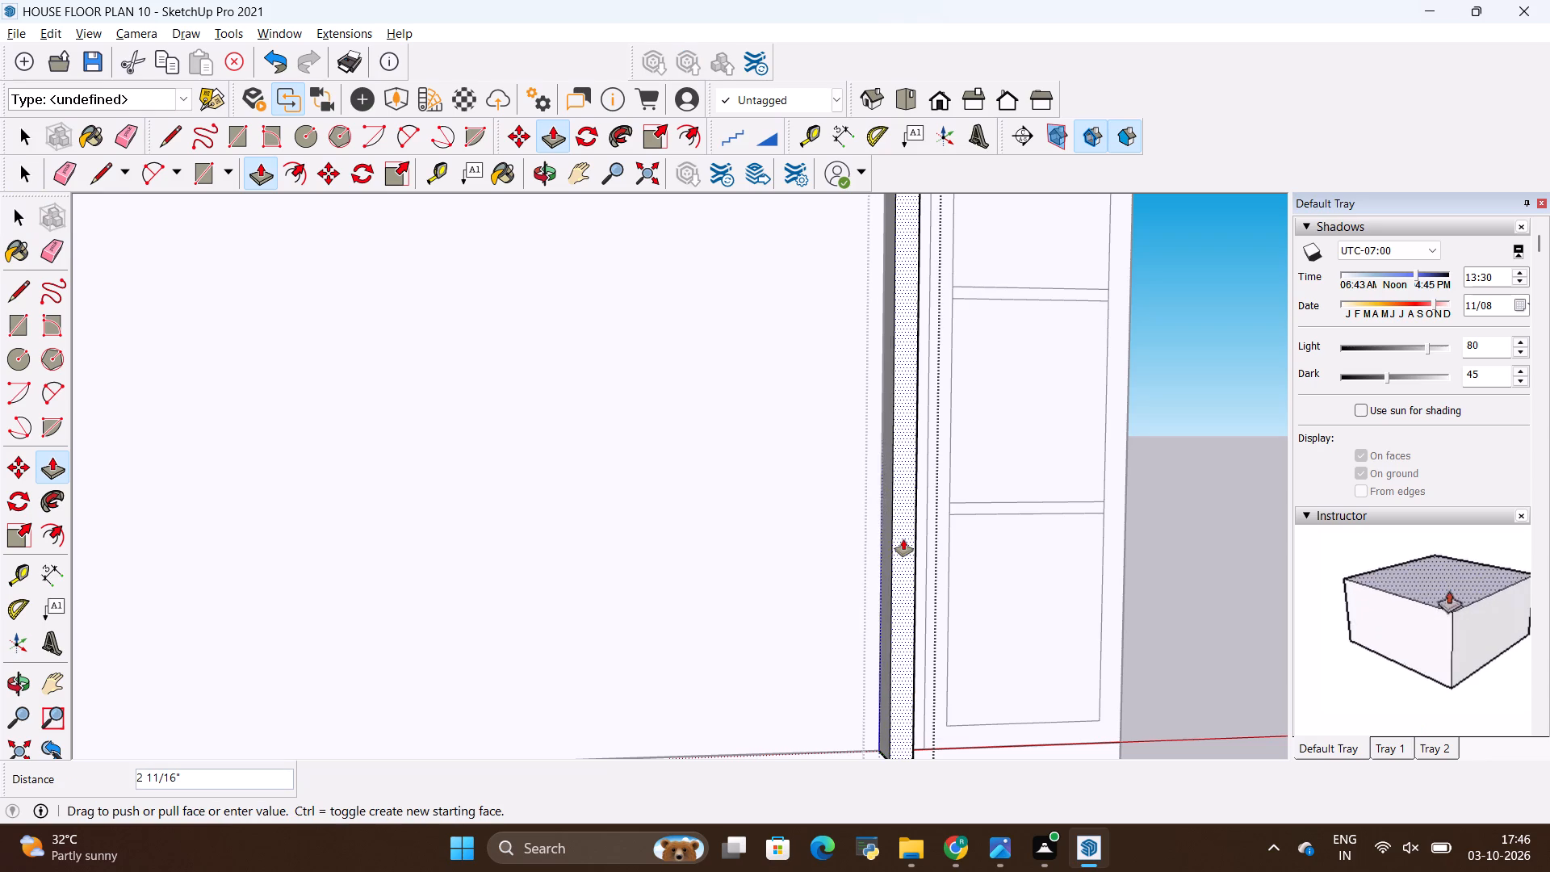
key(BackSpace)
text(2")
key(Return)
scroll(932, 627, down, 6)
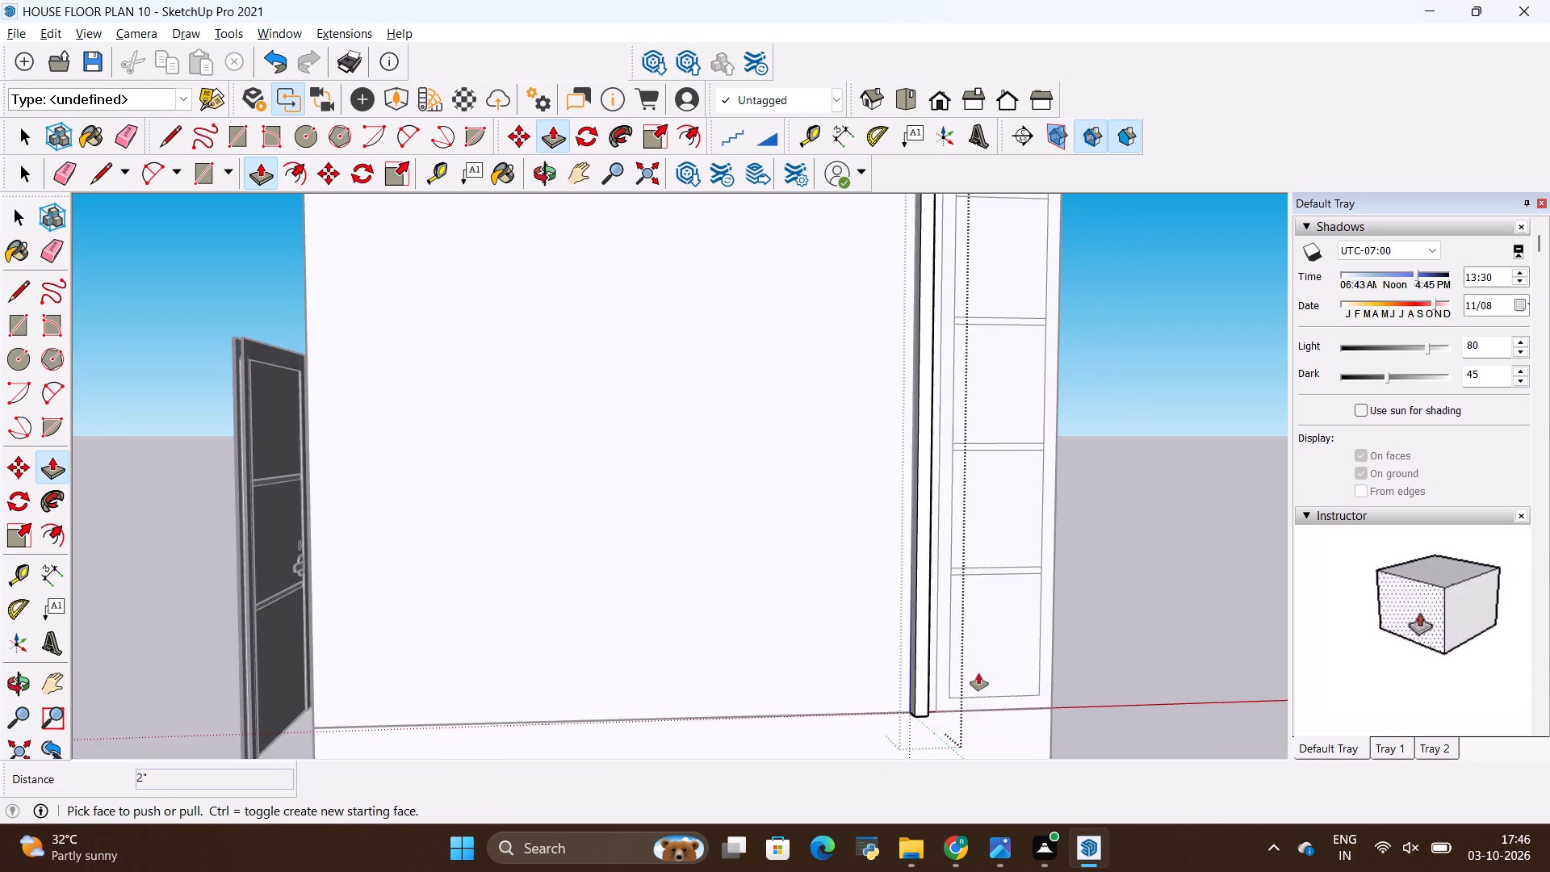
scroll(977, 665, down, 5)
key(space)
click(1083, 409)
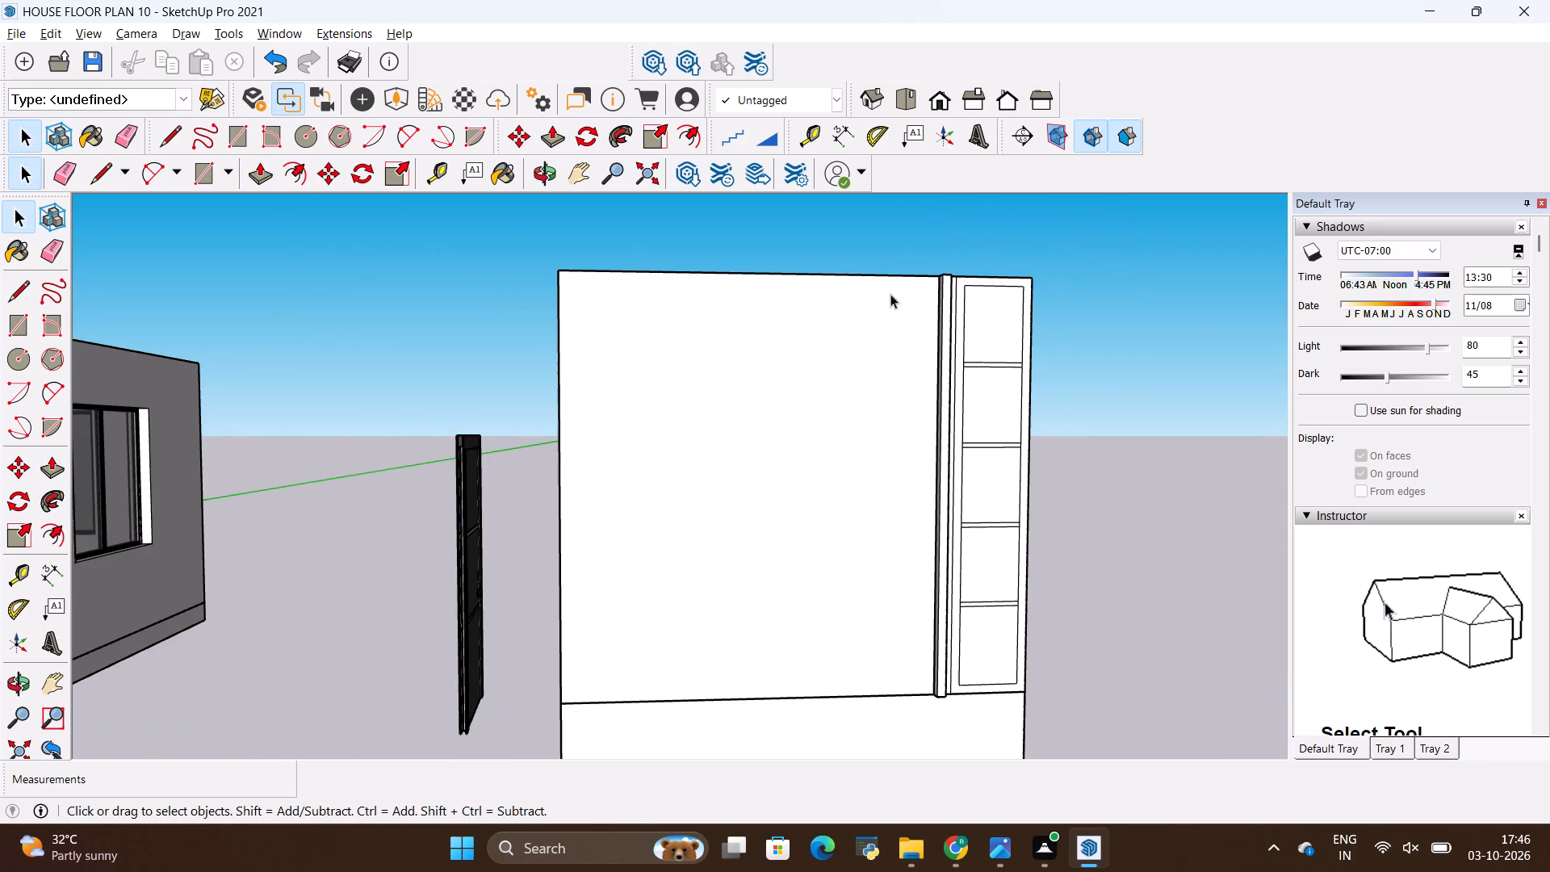
Copy the raised slat group 4" across the wide TV panel, moving it from its top corner along the panel's upper edge.
scroll(948, 237, up, 3)
middle_drag(987, 288, 899, 495)
scroll(987, 288, up, 1)
scroll(903, 489, up, 2)
click(904, 483)
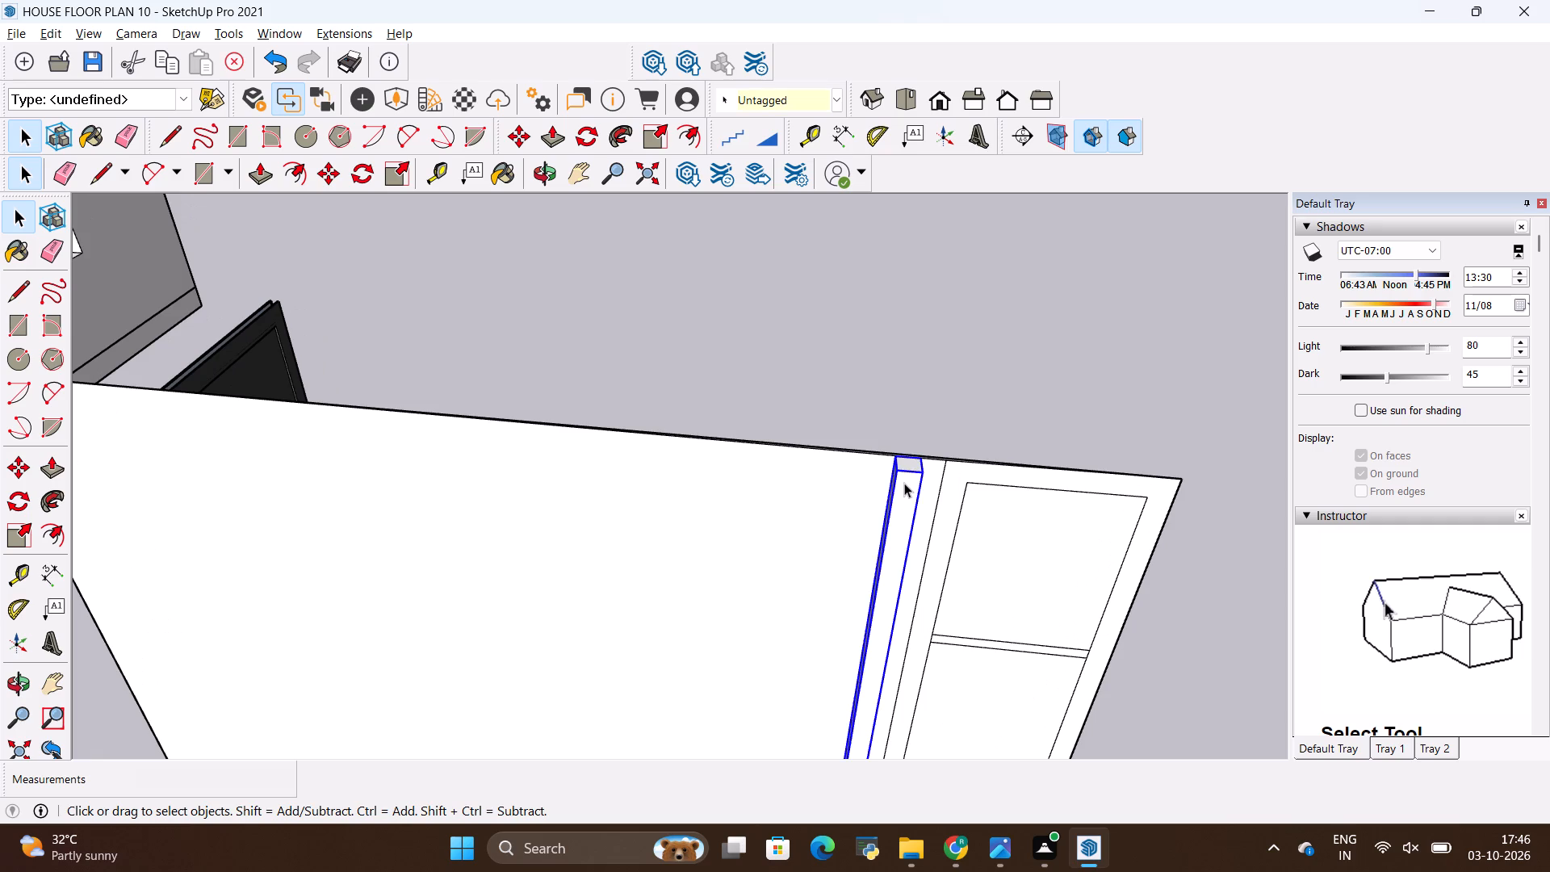
scroll(905, 468, up, 8)
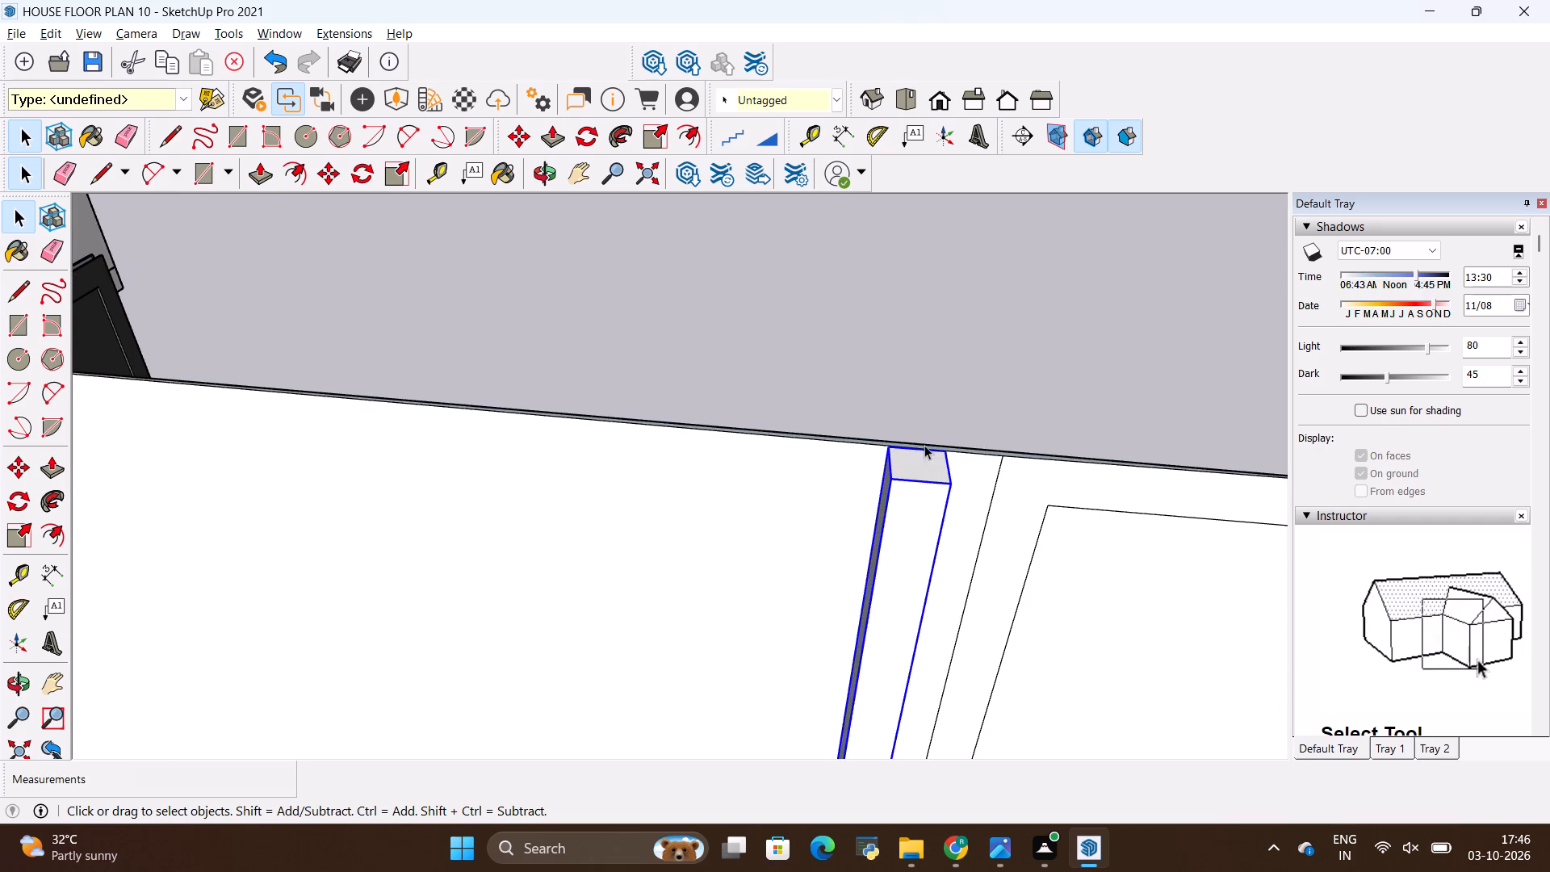
key(m)
click(948, 445)
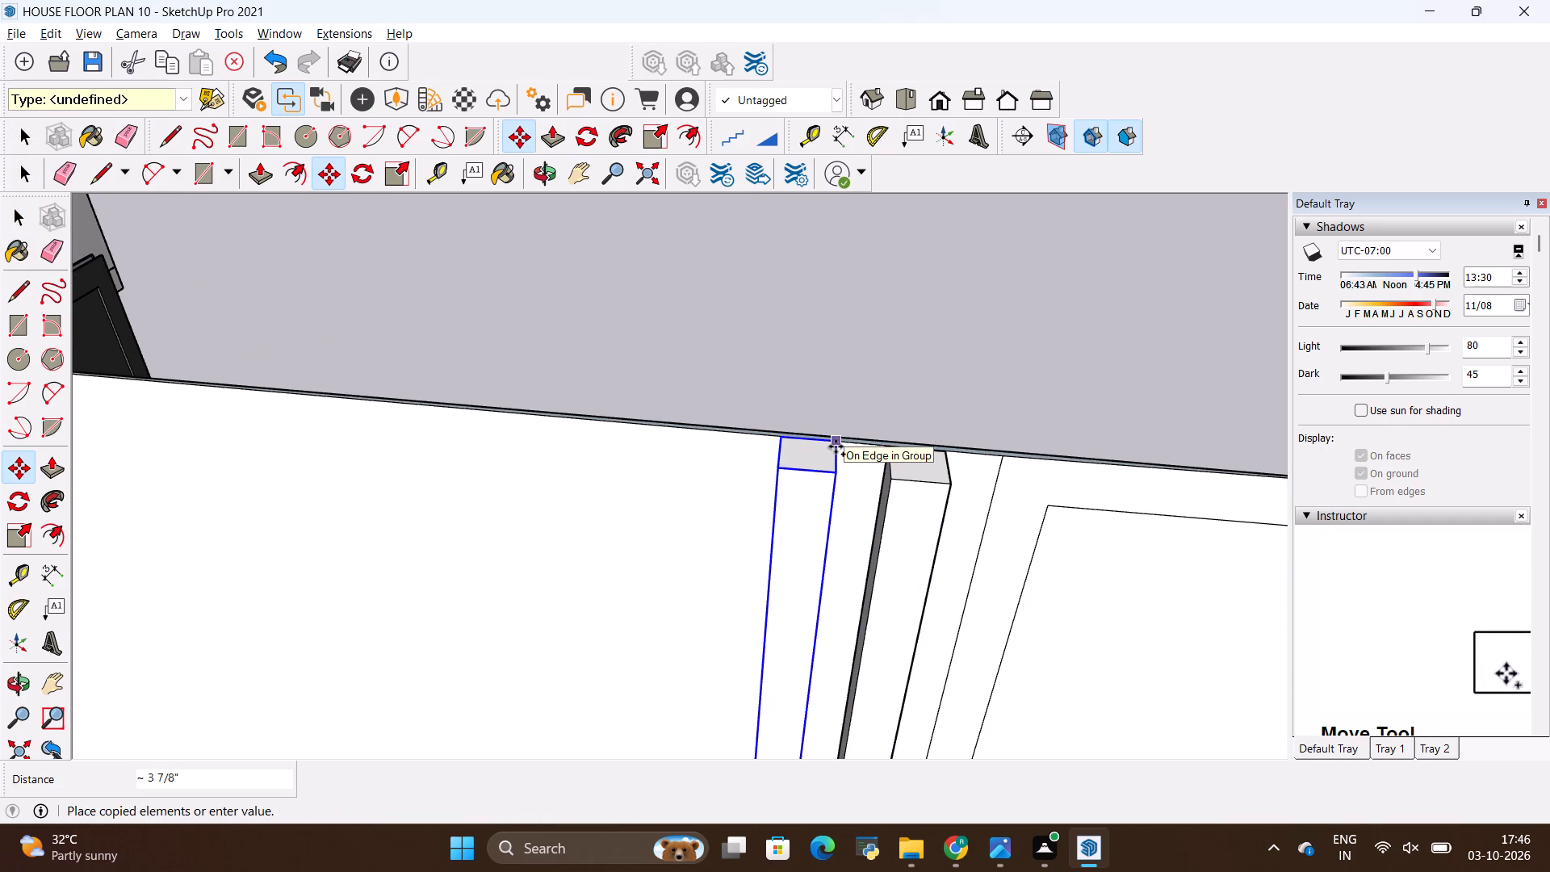
key(4)
key(shift+quotedbl)
key(Return)
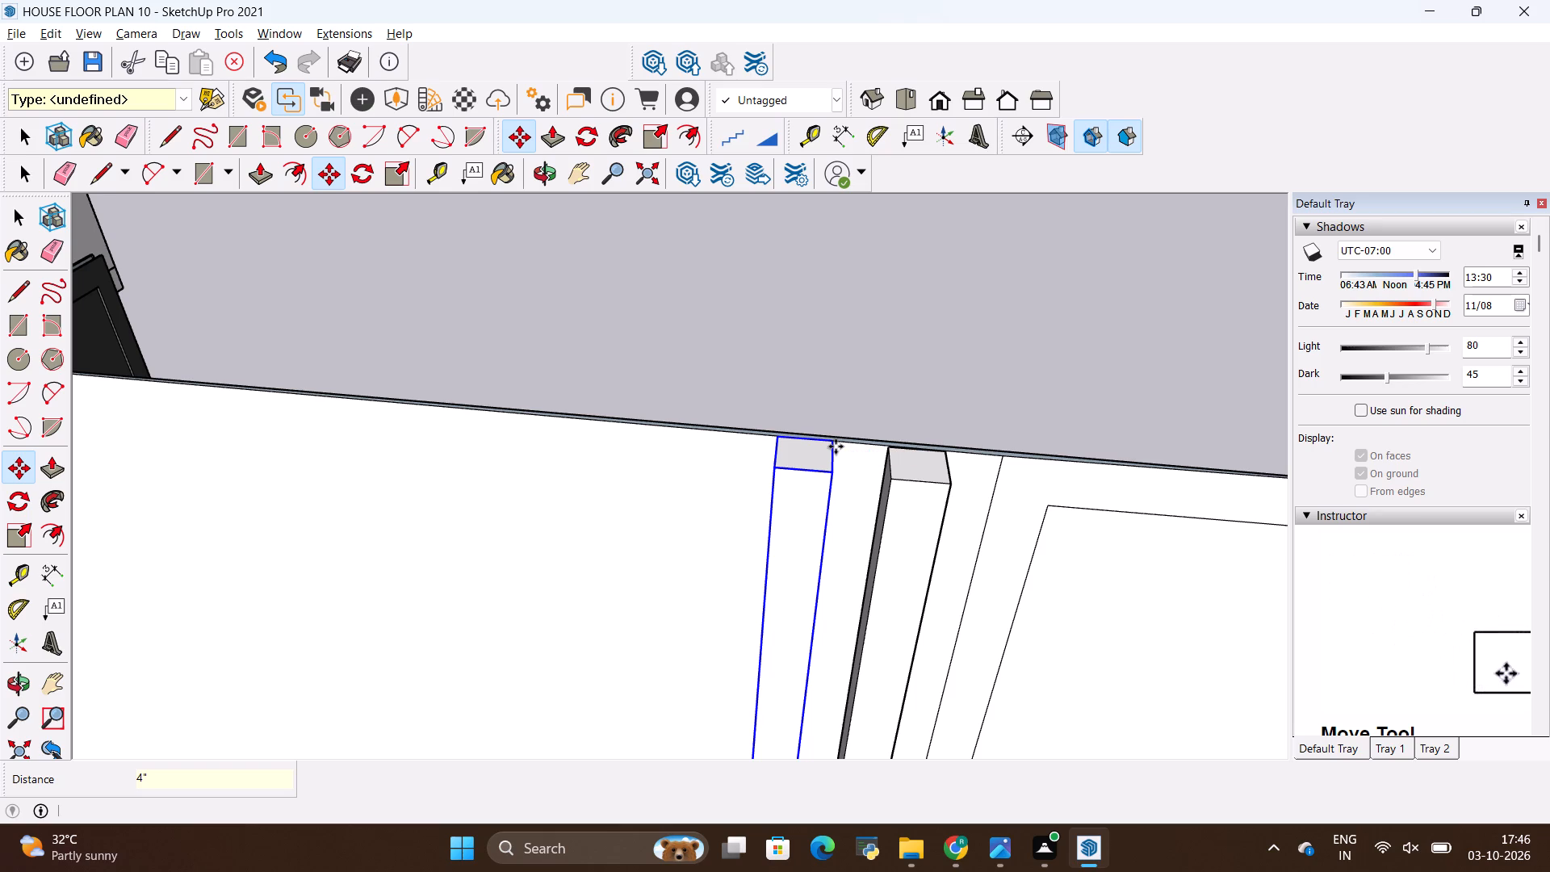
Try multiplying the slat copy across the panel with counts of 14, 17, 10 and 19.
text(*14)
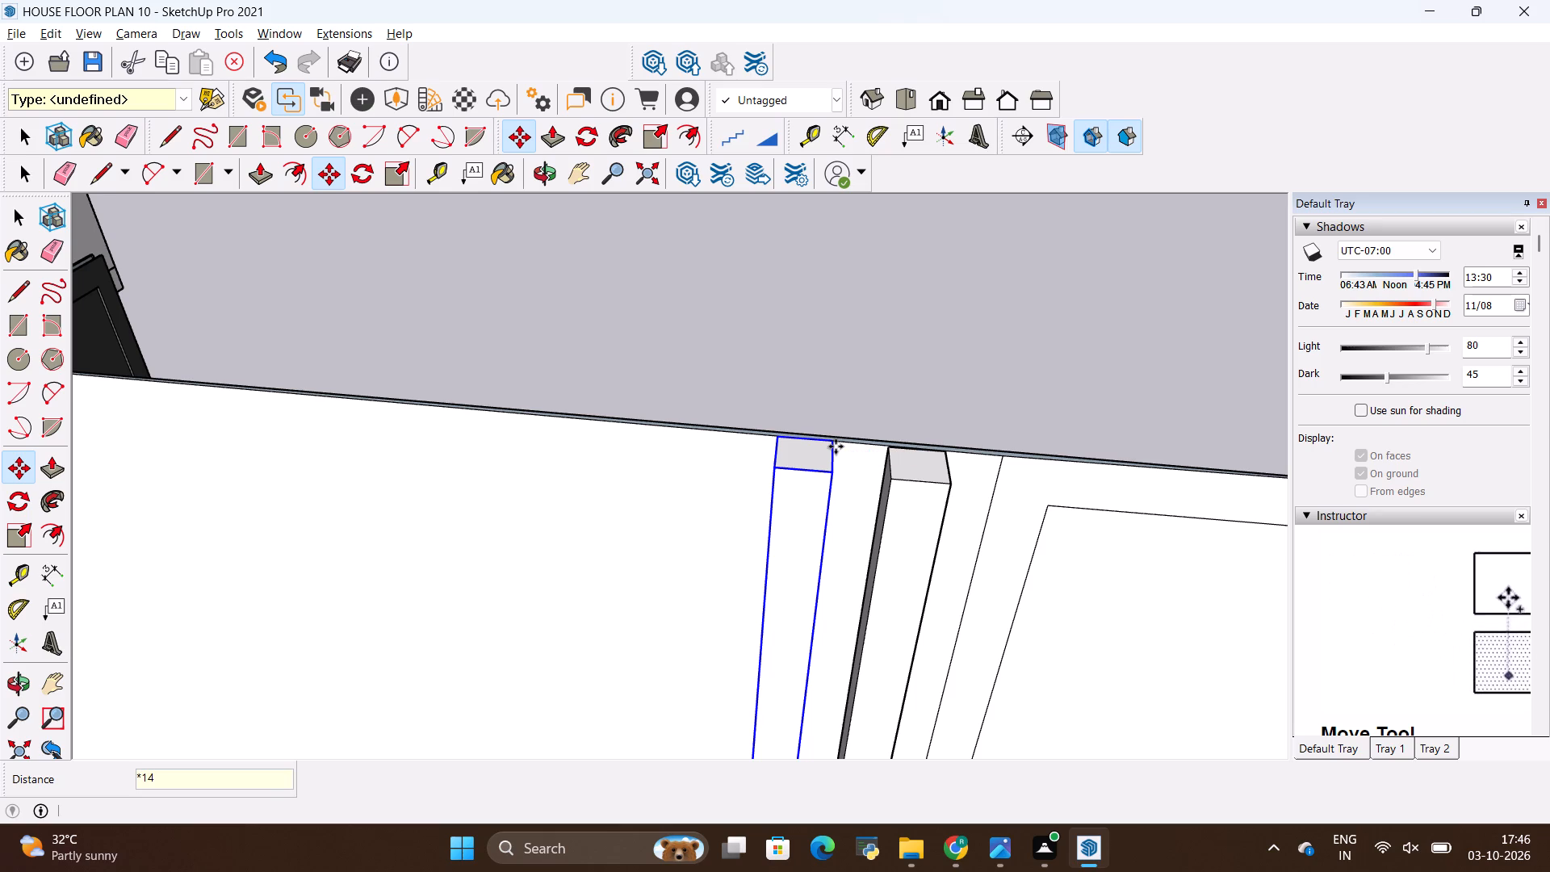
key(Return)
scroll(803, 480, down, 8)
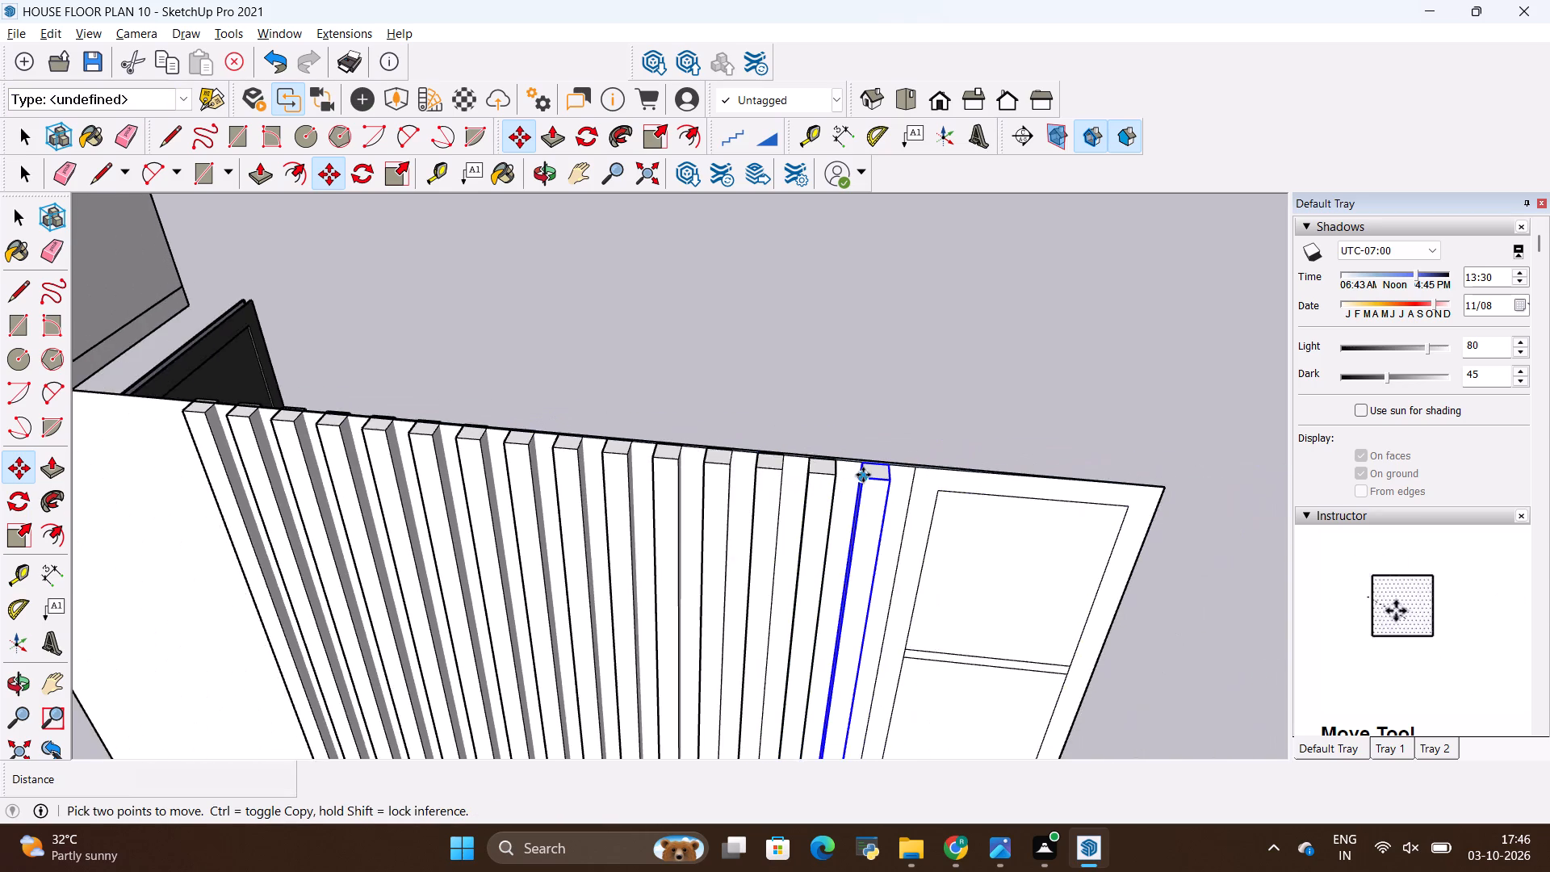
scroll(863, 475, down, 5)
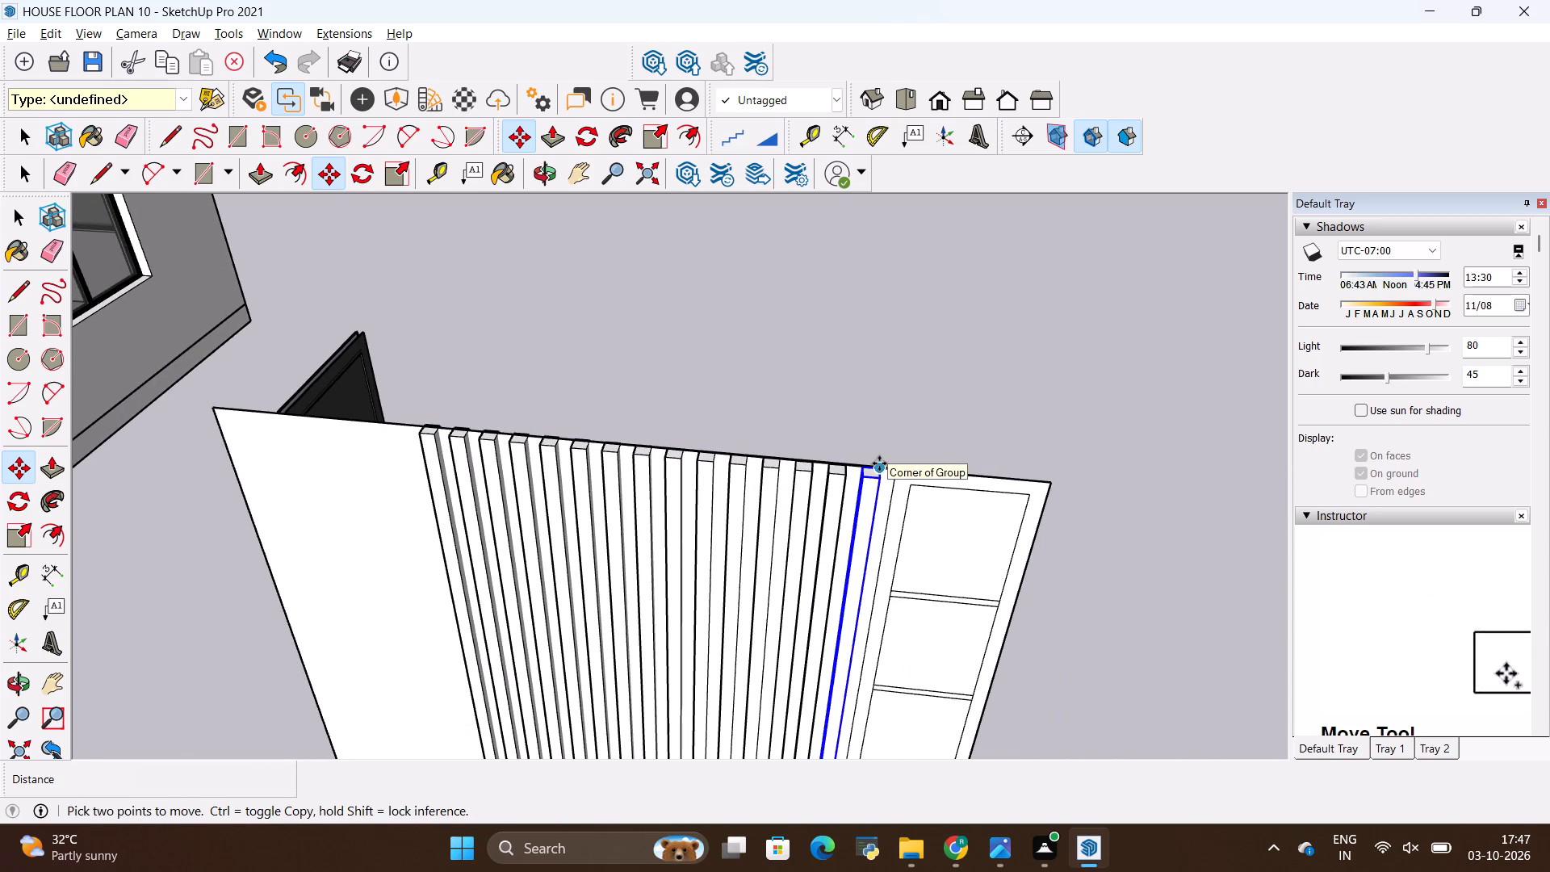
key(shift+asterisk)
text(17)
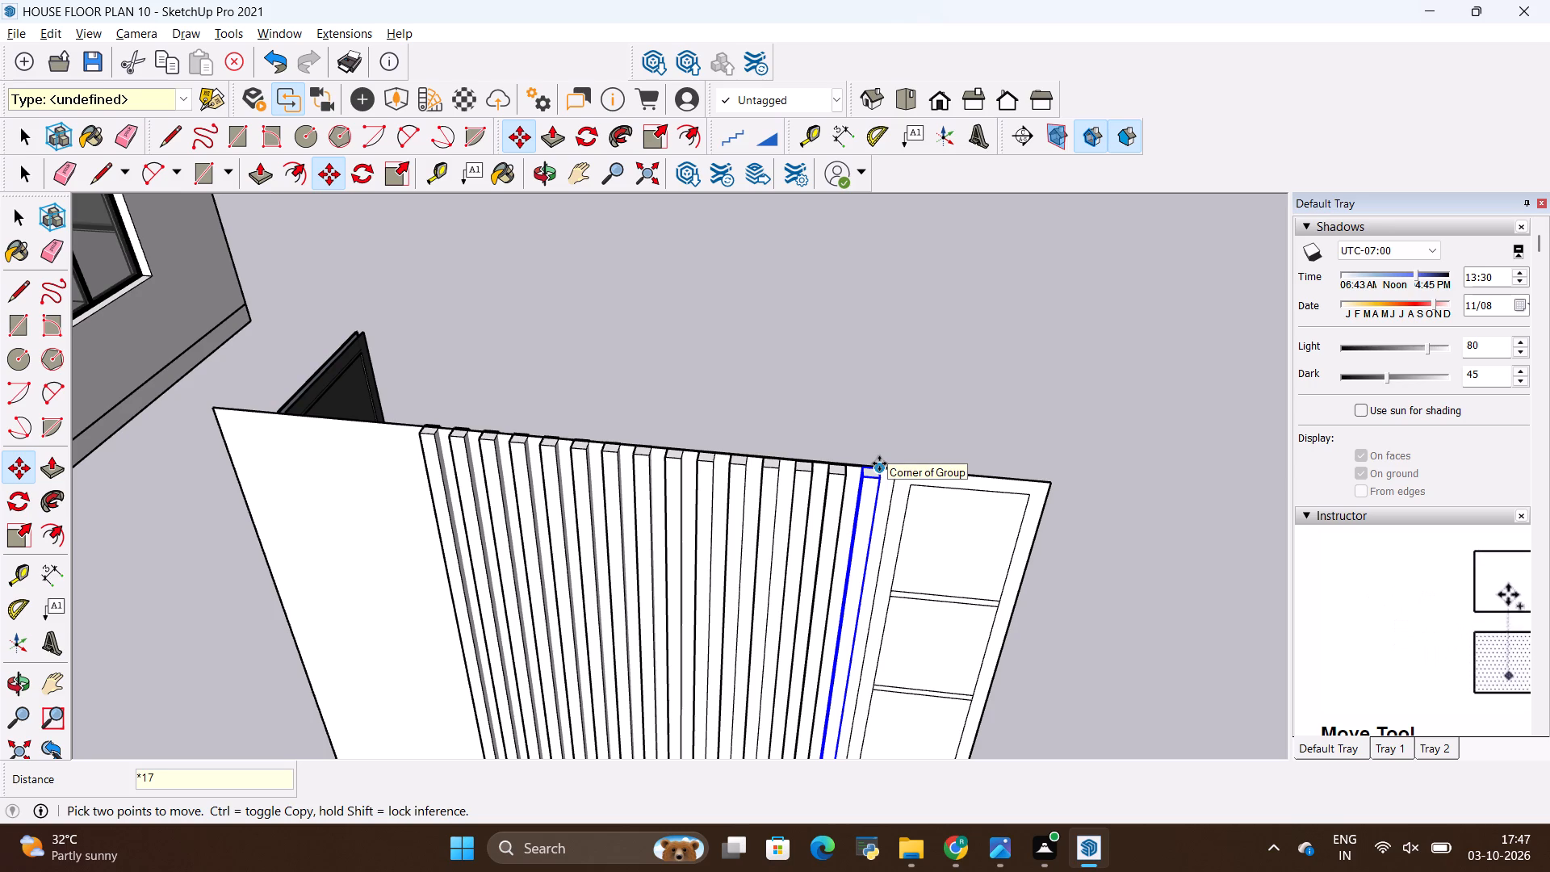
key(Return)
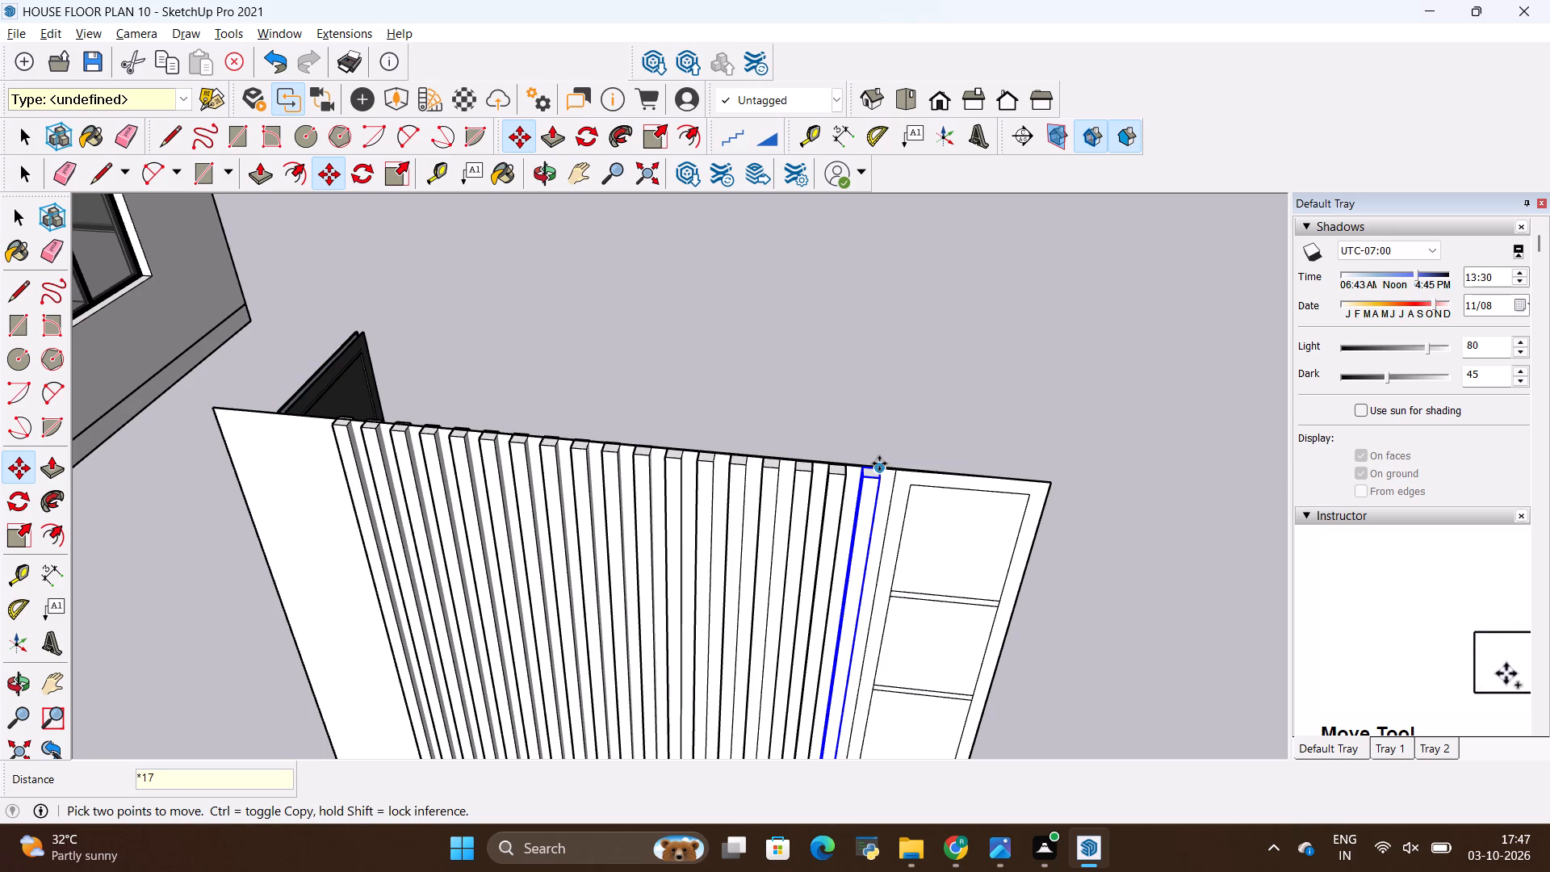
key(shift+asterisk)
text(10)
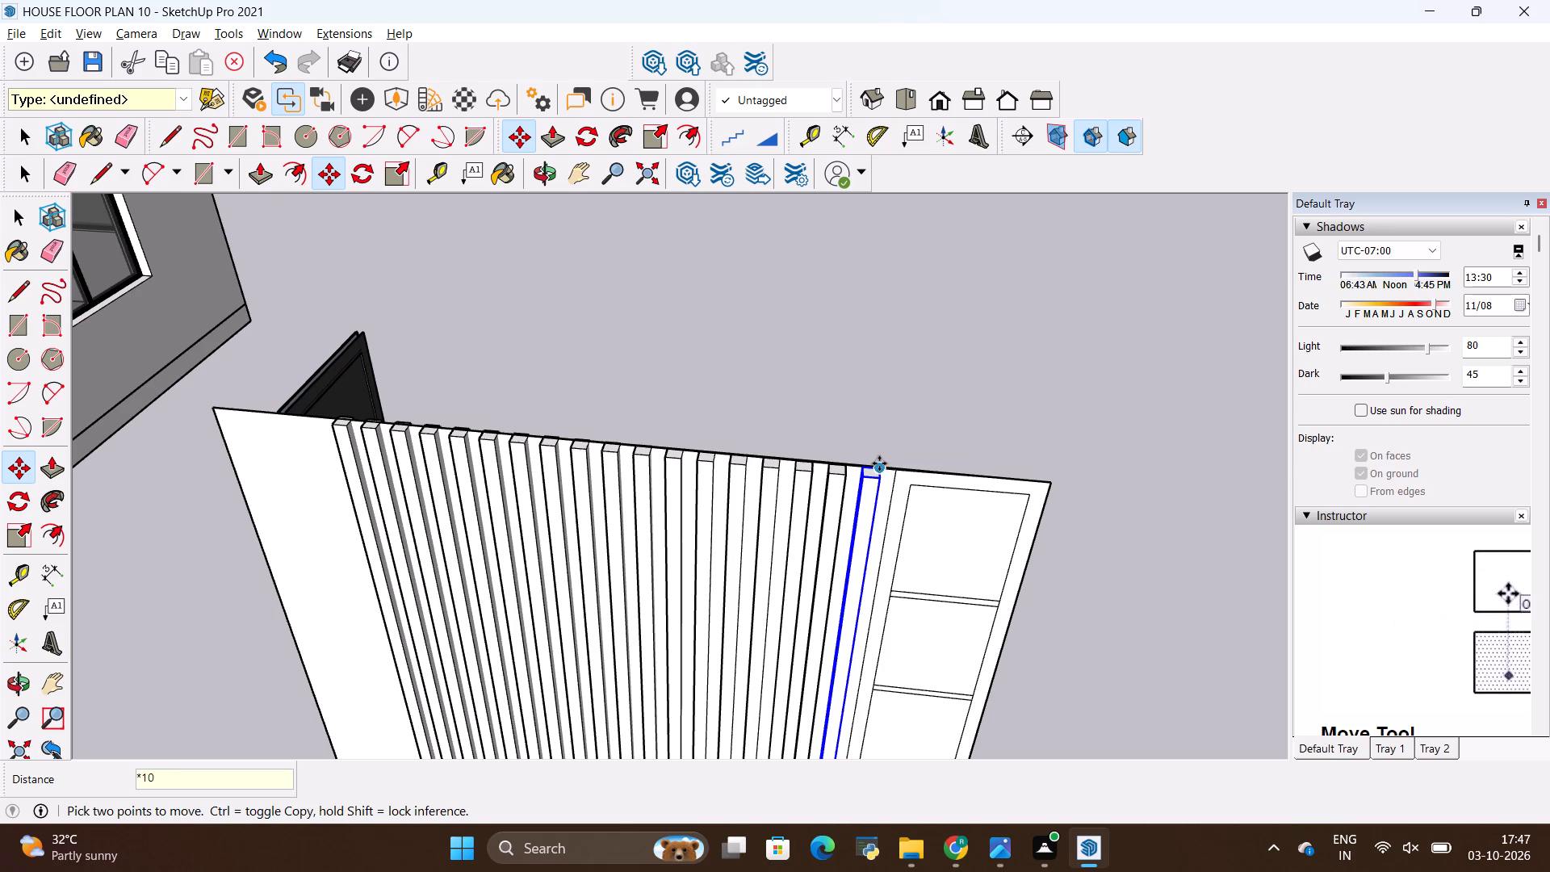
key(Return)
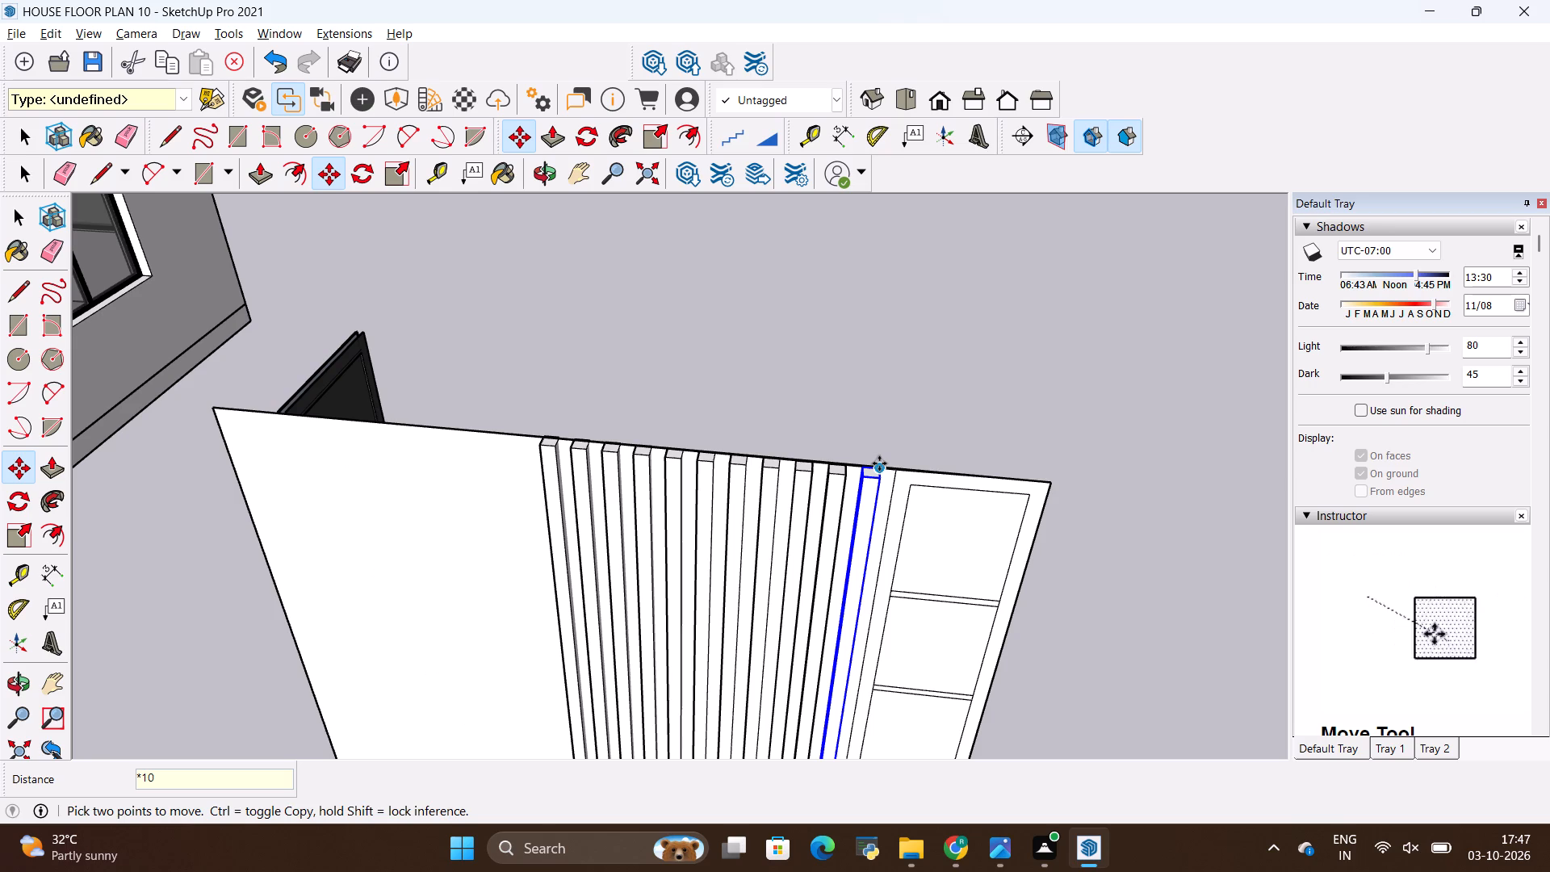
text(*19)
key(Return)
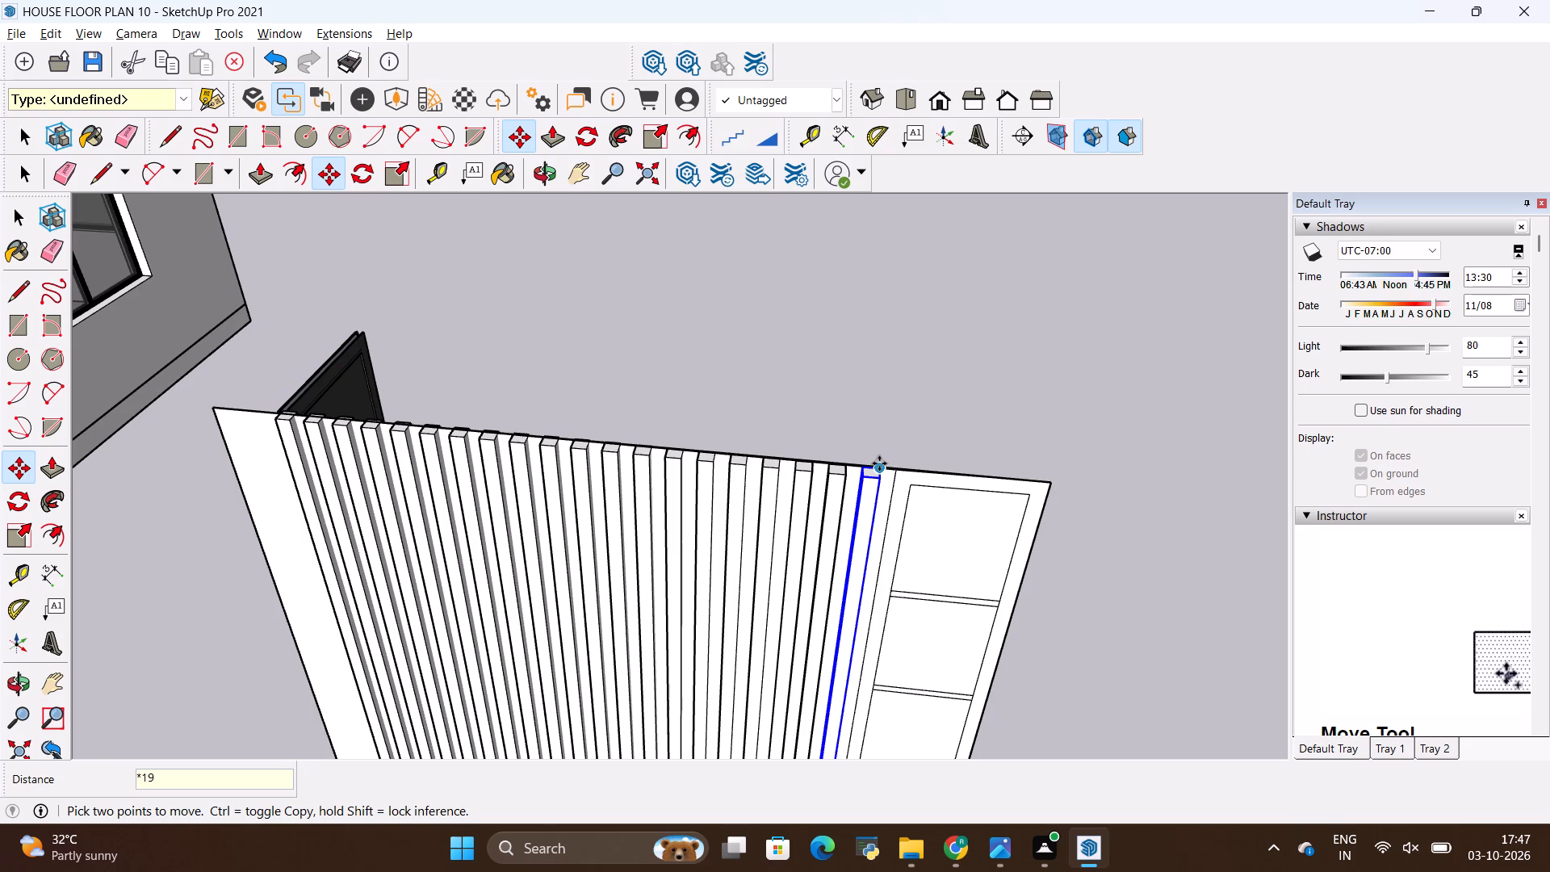
Multiply the slat copy by 22 to fill the wide panel as far as its outer edge, and clear the selection.
text(*22)
key(Return)
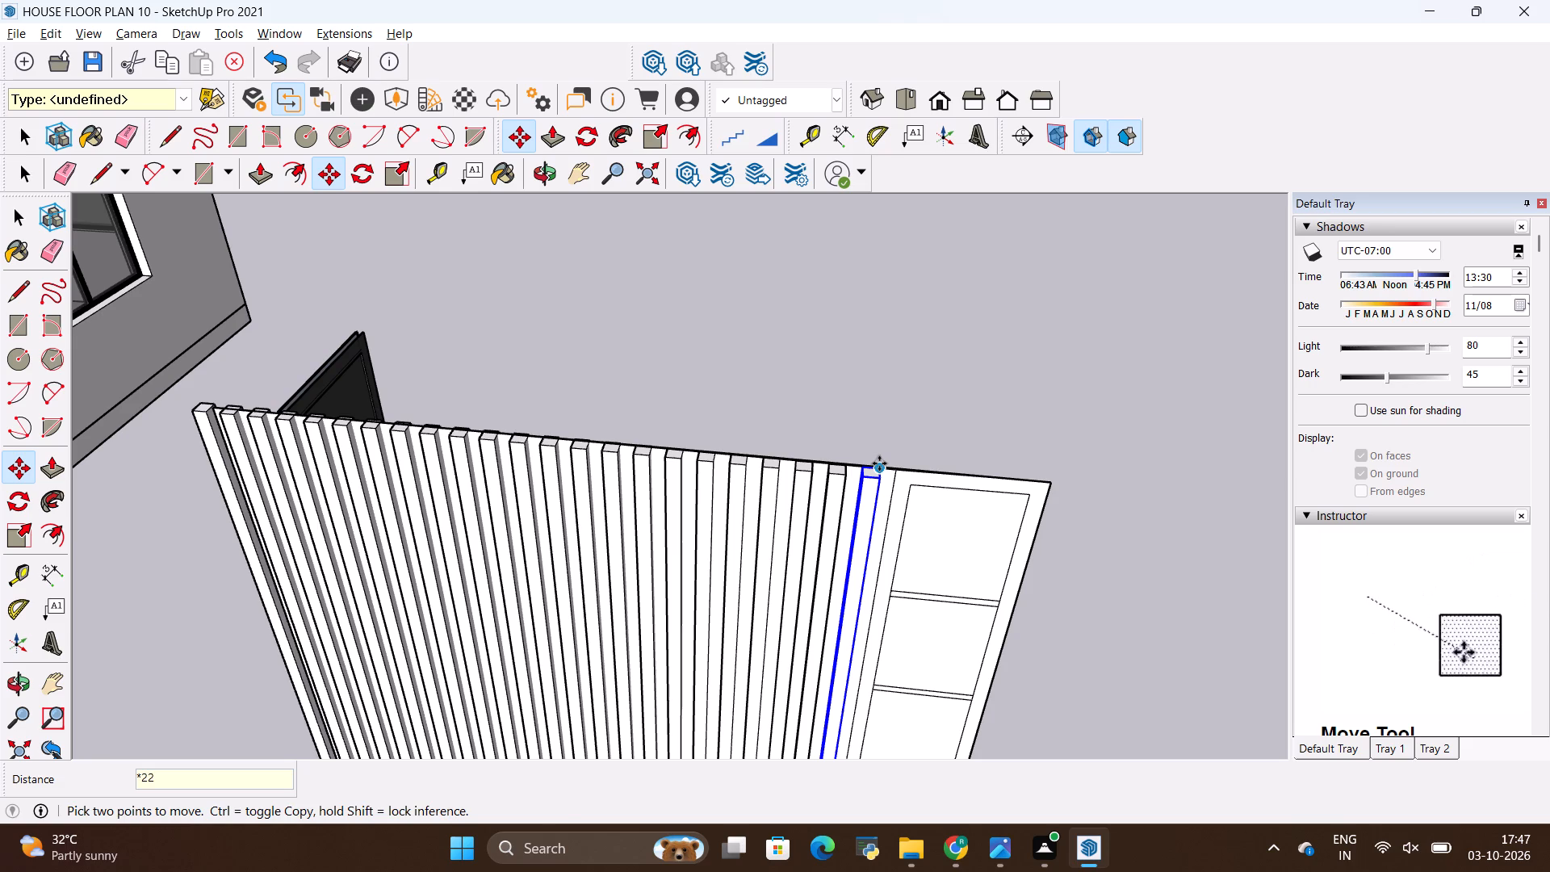
scroll(744, 444, down, 3)
scroll(209, 529, up, 6)
scroll(510, 509, down, 2)
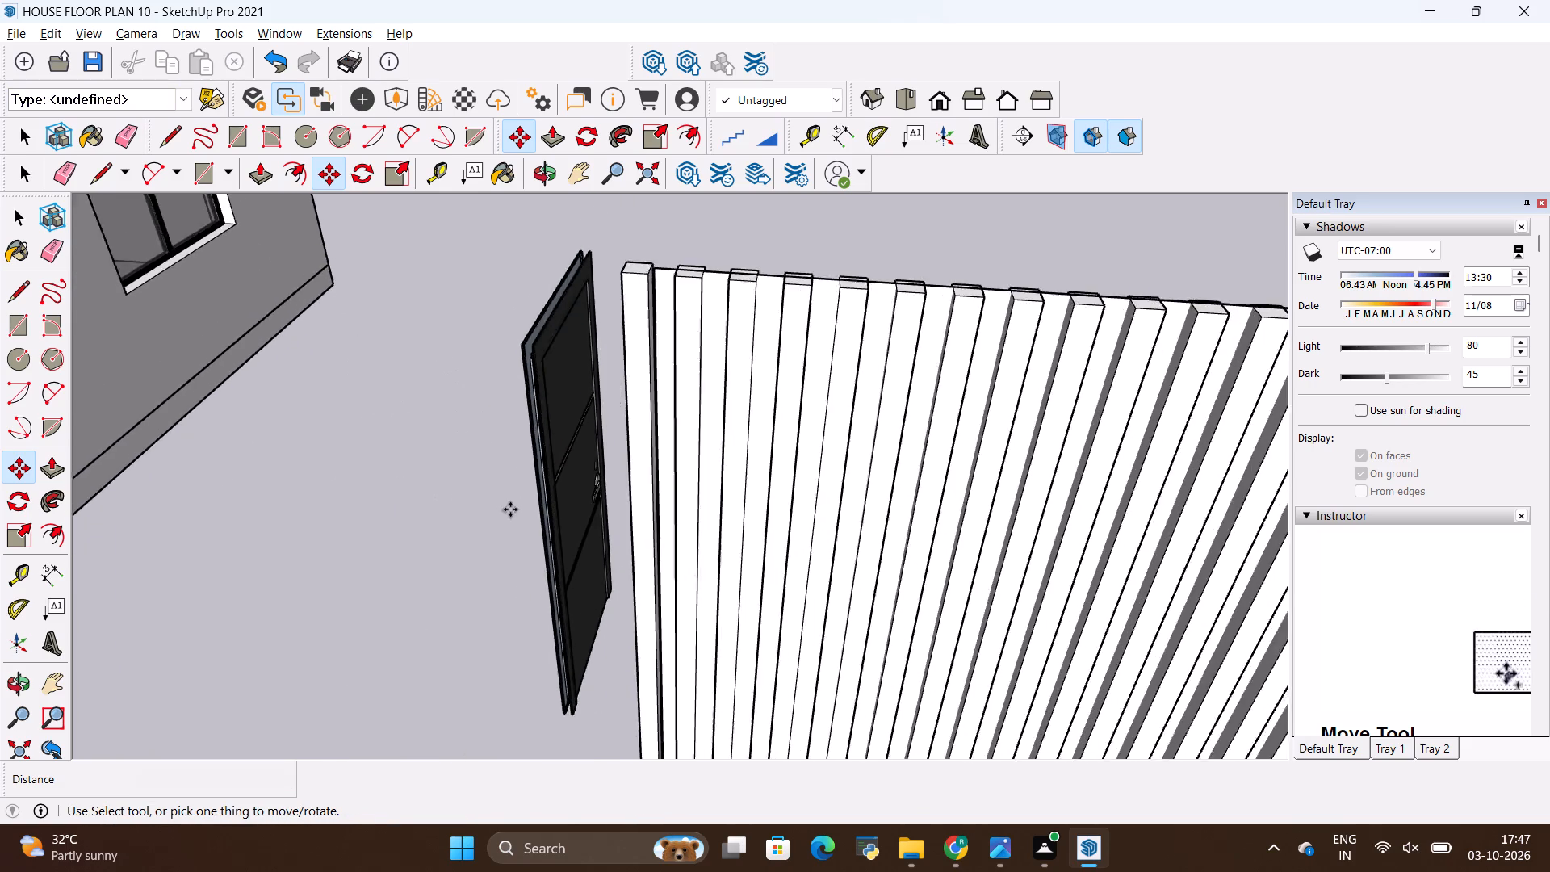
scroll(510, 509, down, 2)
middle_drag(605, 494, 597, 438)
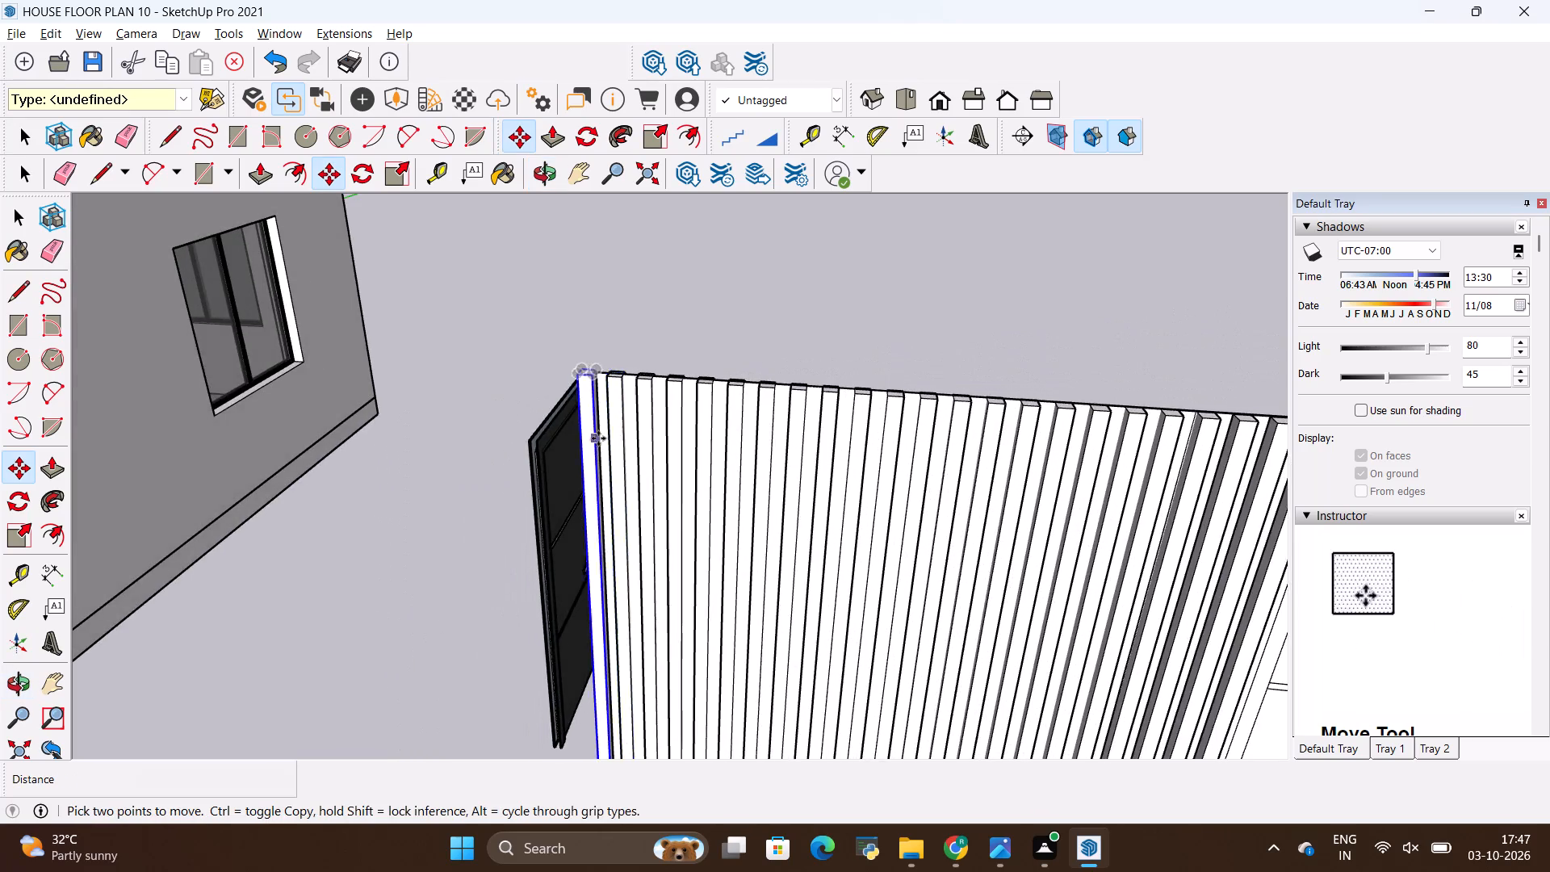
scroll(598, 438, down, 5)
scroll(668, 417, down, 3)
middle_drag(752, 562, 790, 478)
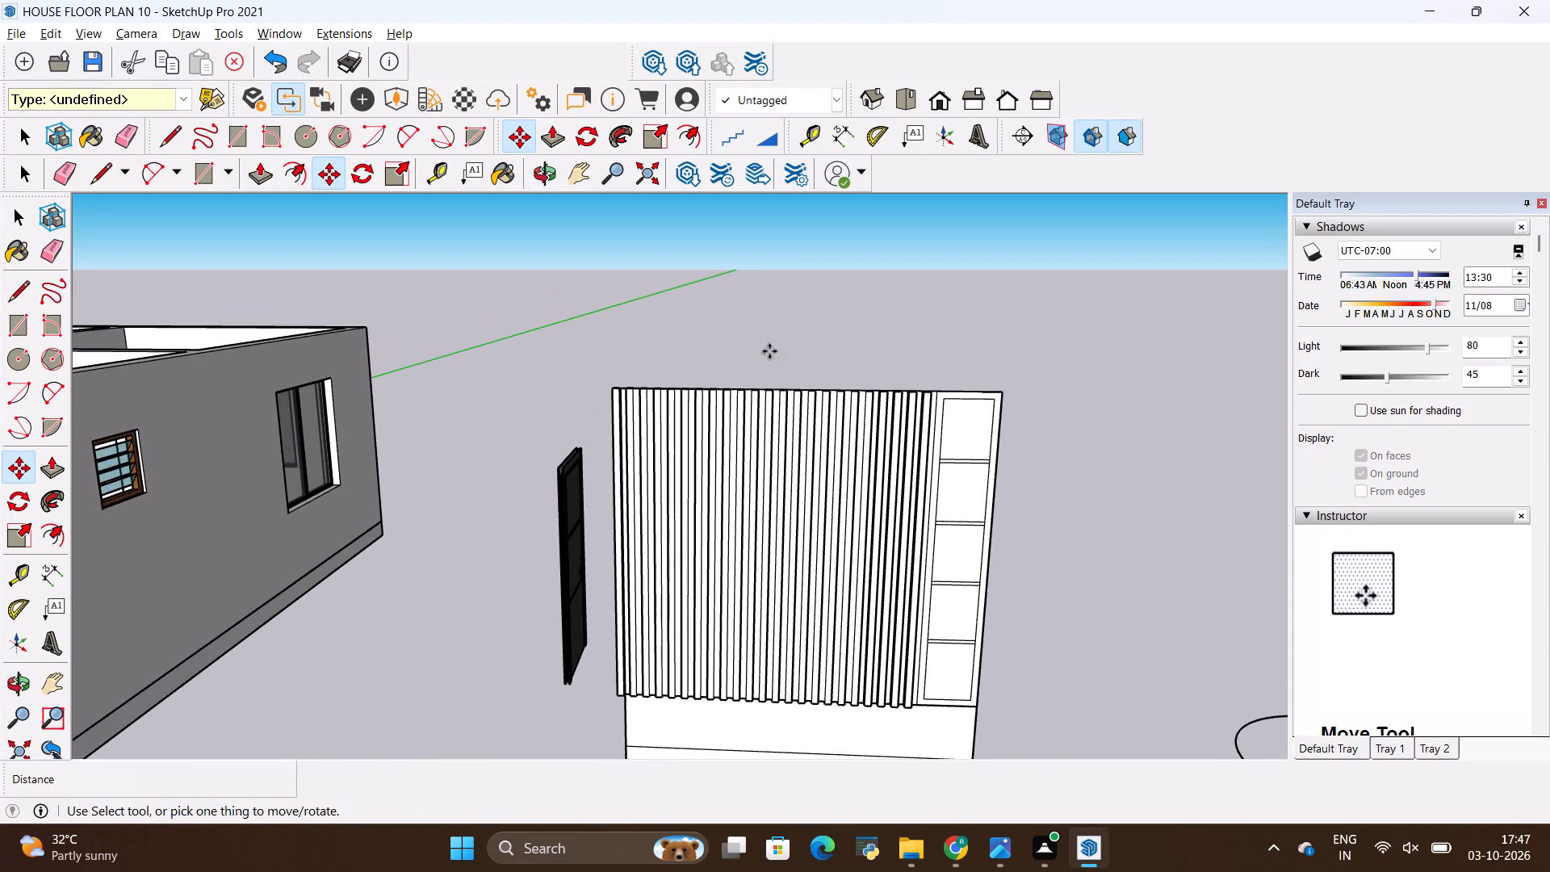
key(space)
click(765, 350)
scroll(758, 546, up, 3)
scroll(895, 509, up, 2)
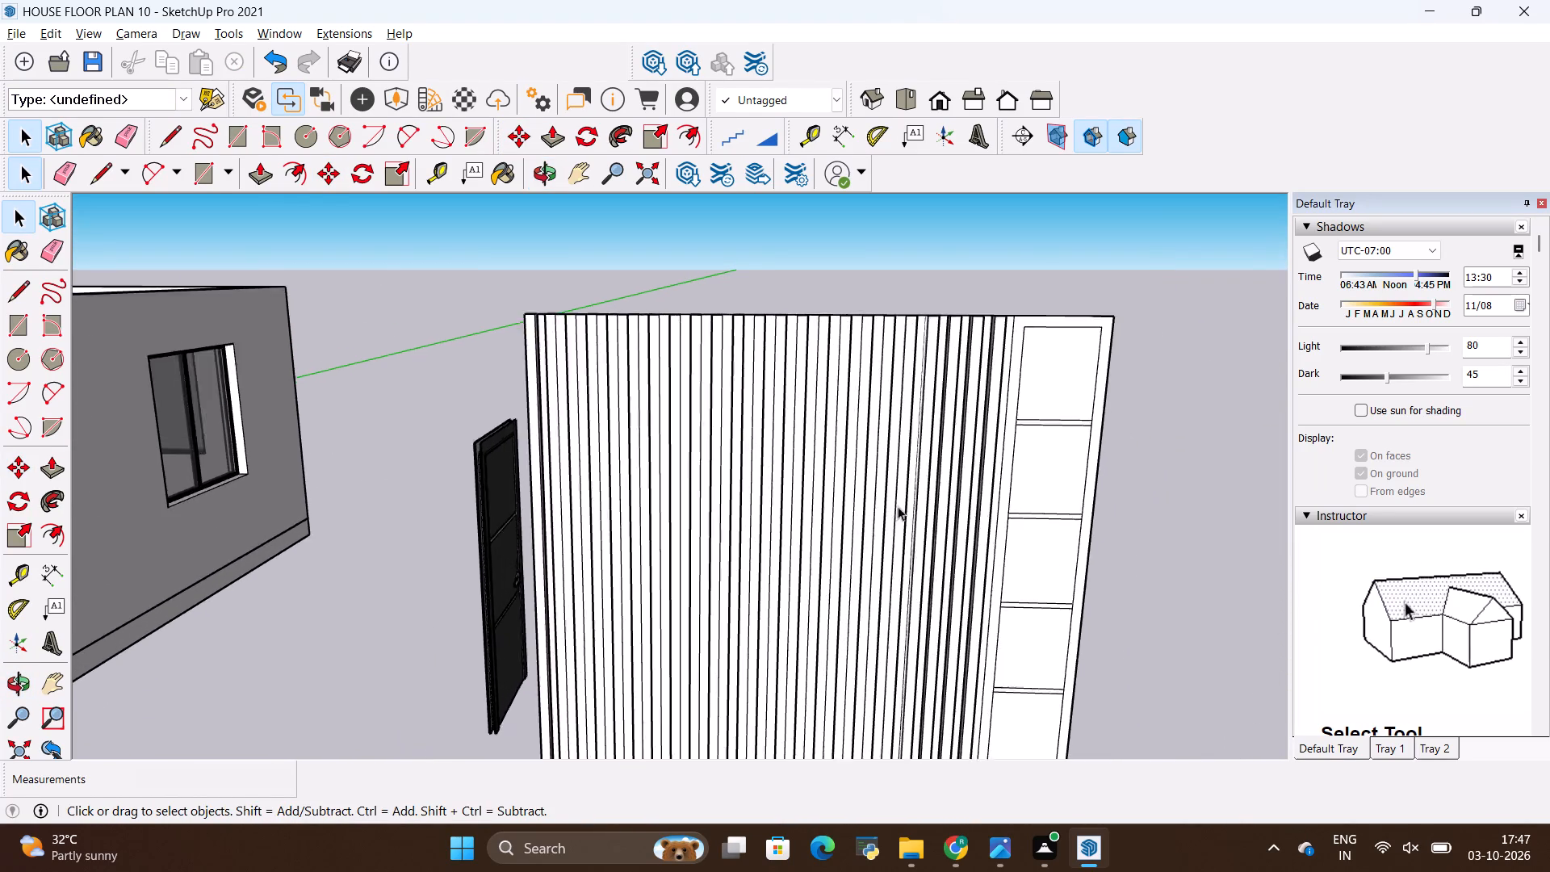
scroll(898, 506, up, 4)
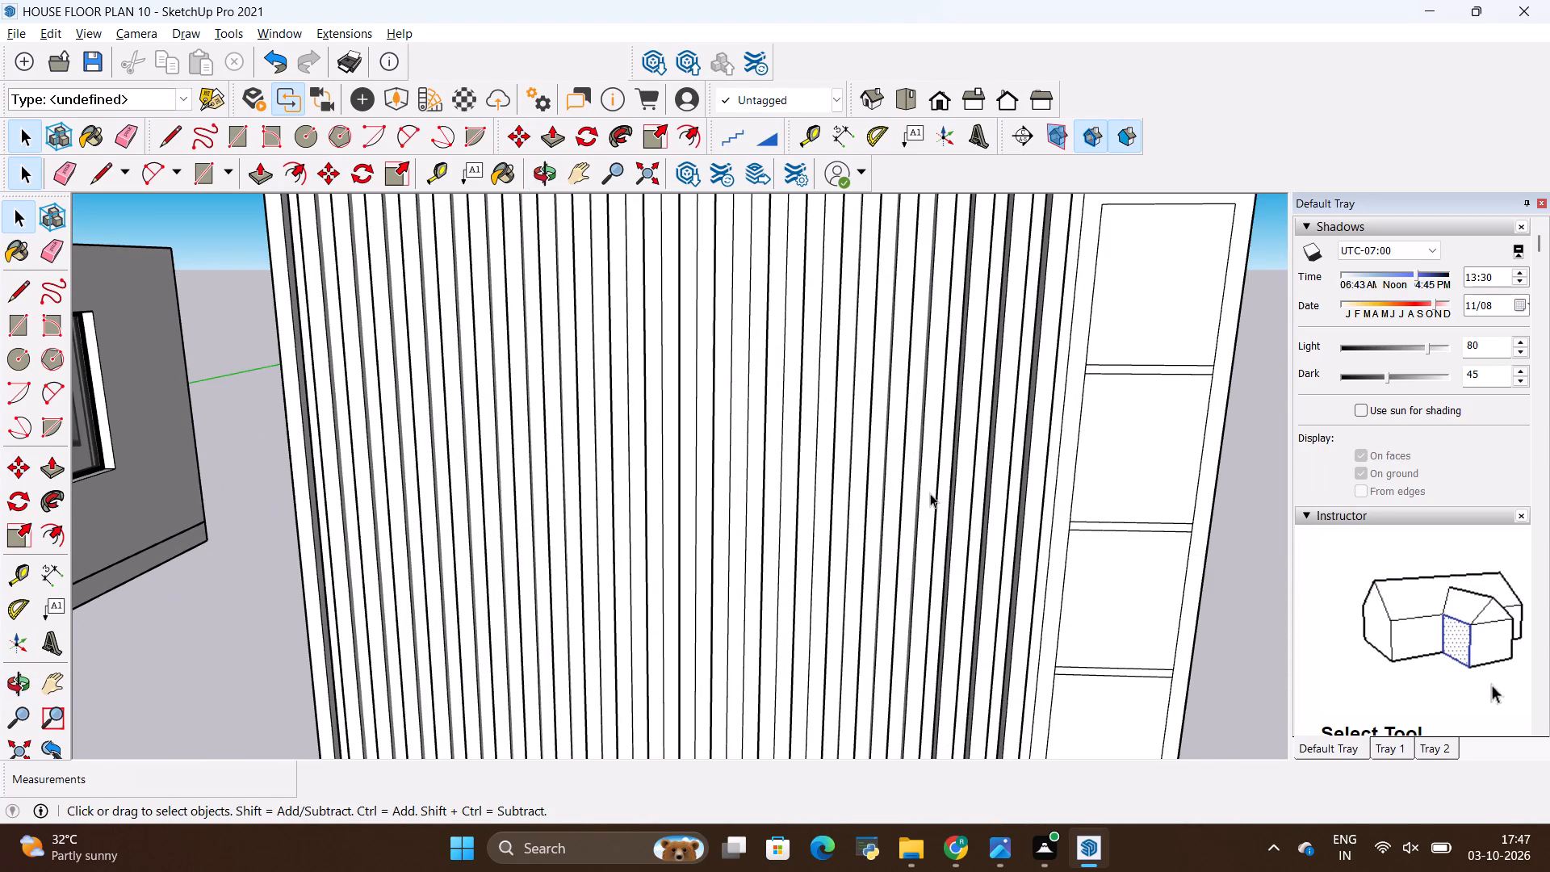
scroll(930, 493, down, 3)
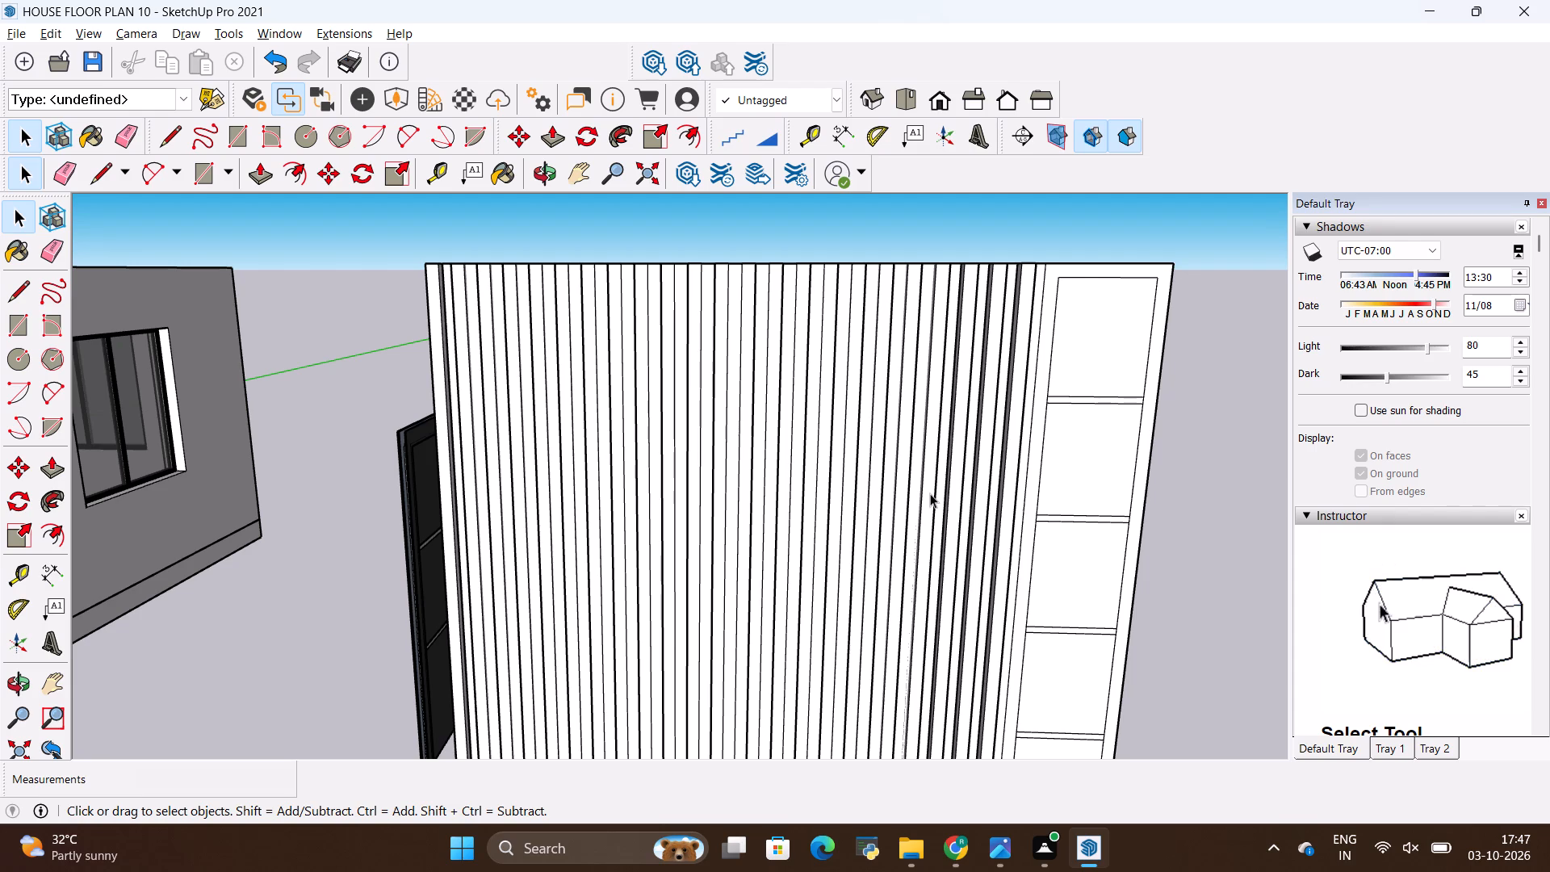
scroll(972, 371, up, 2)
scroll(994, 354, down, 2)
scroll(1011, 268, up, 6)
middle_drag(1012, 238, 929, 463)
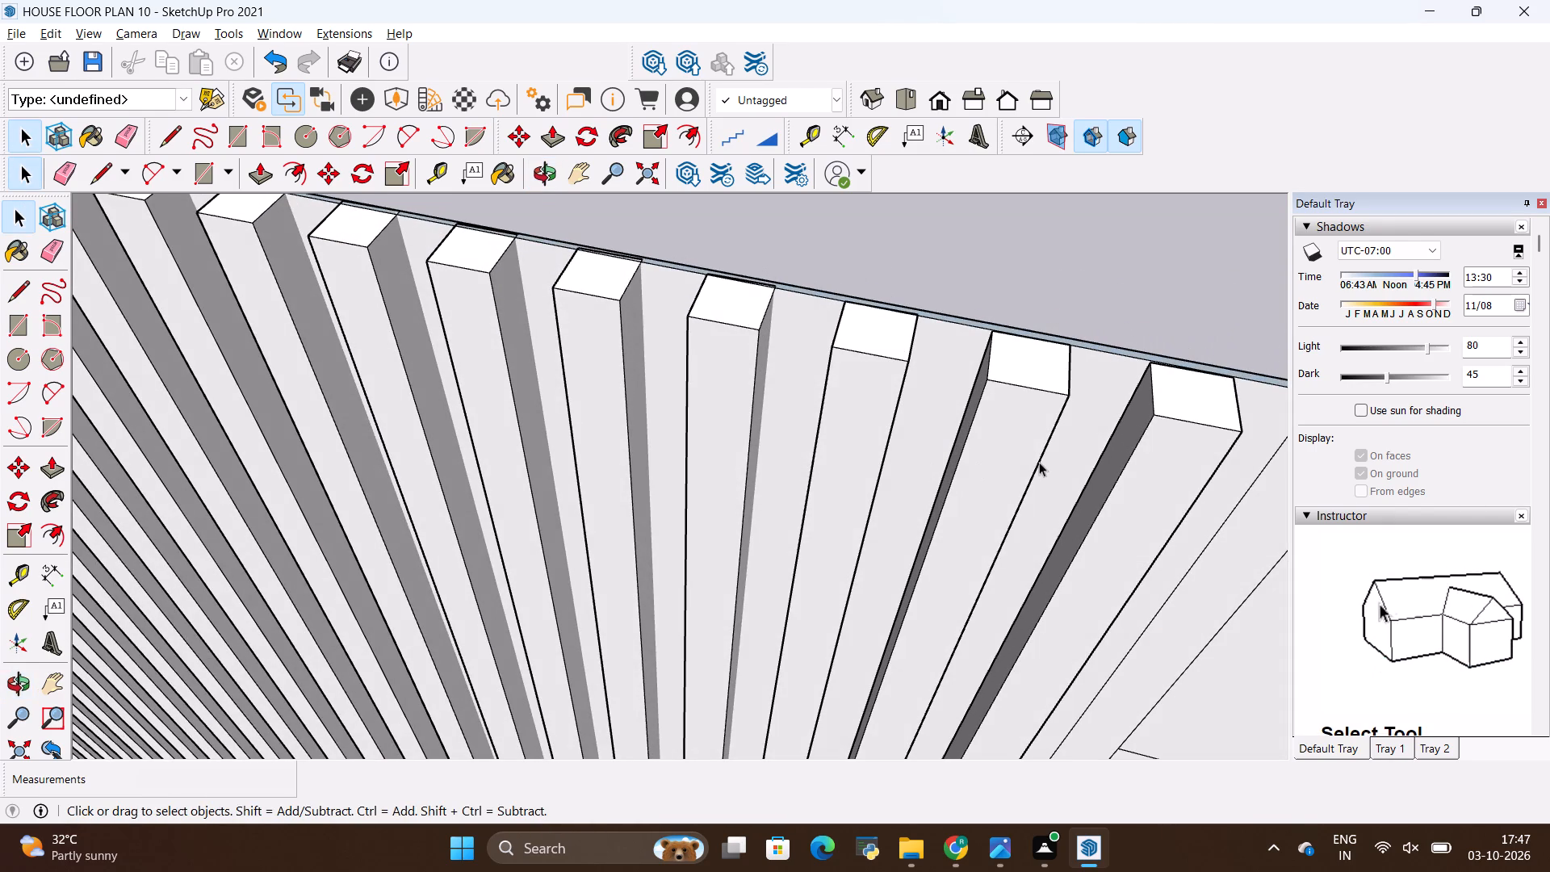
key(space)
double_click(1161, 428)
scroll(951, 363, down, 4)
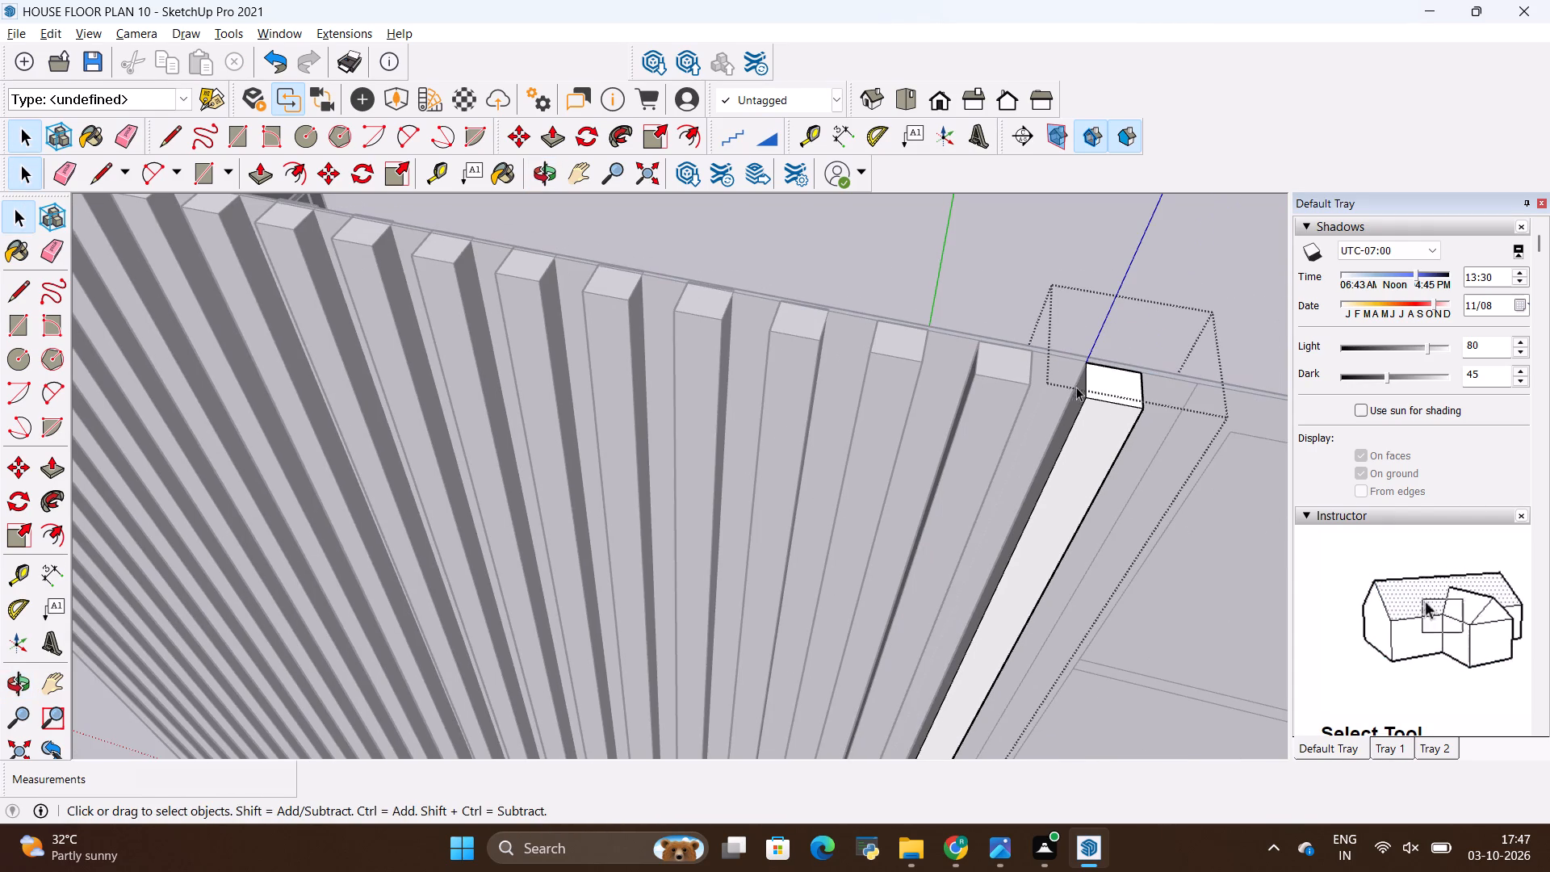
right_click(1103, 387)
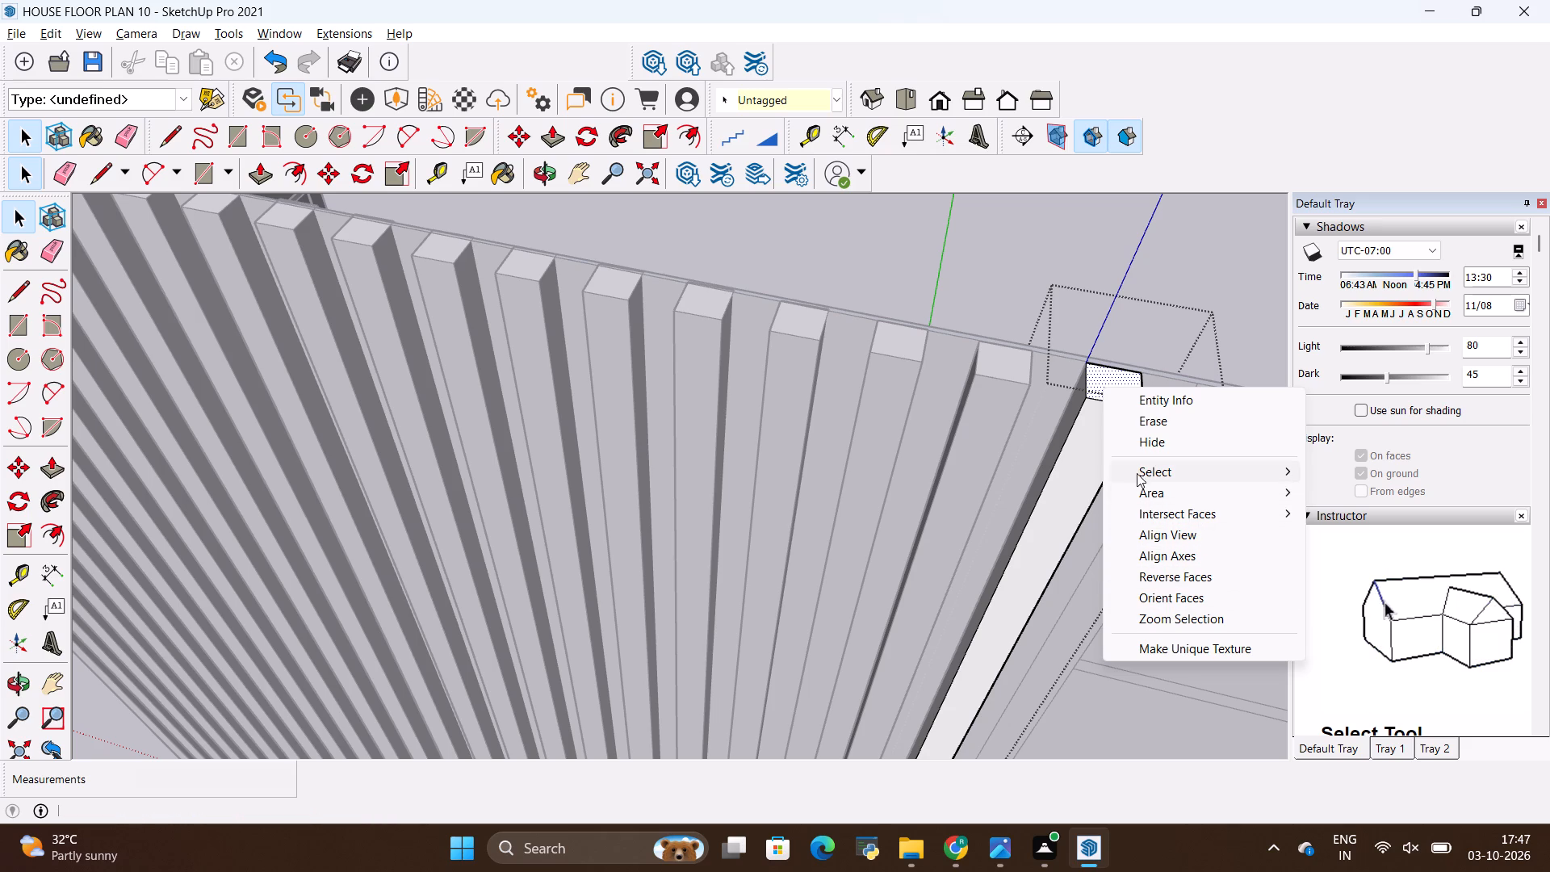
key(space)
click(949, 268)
Convert the original slat group beside the shelf column into a component, keeping the default settings.
click(1103, 396)
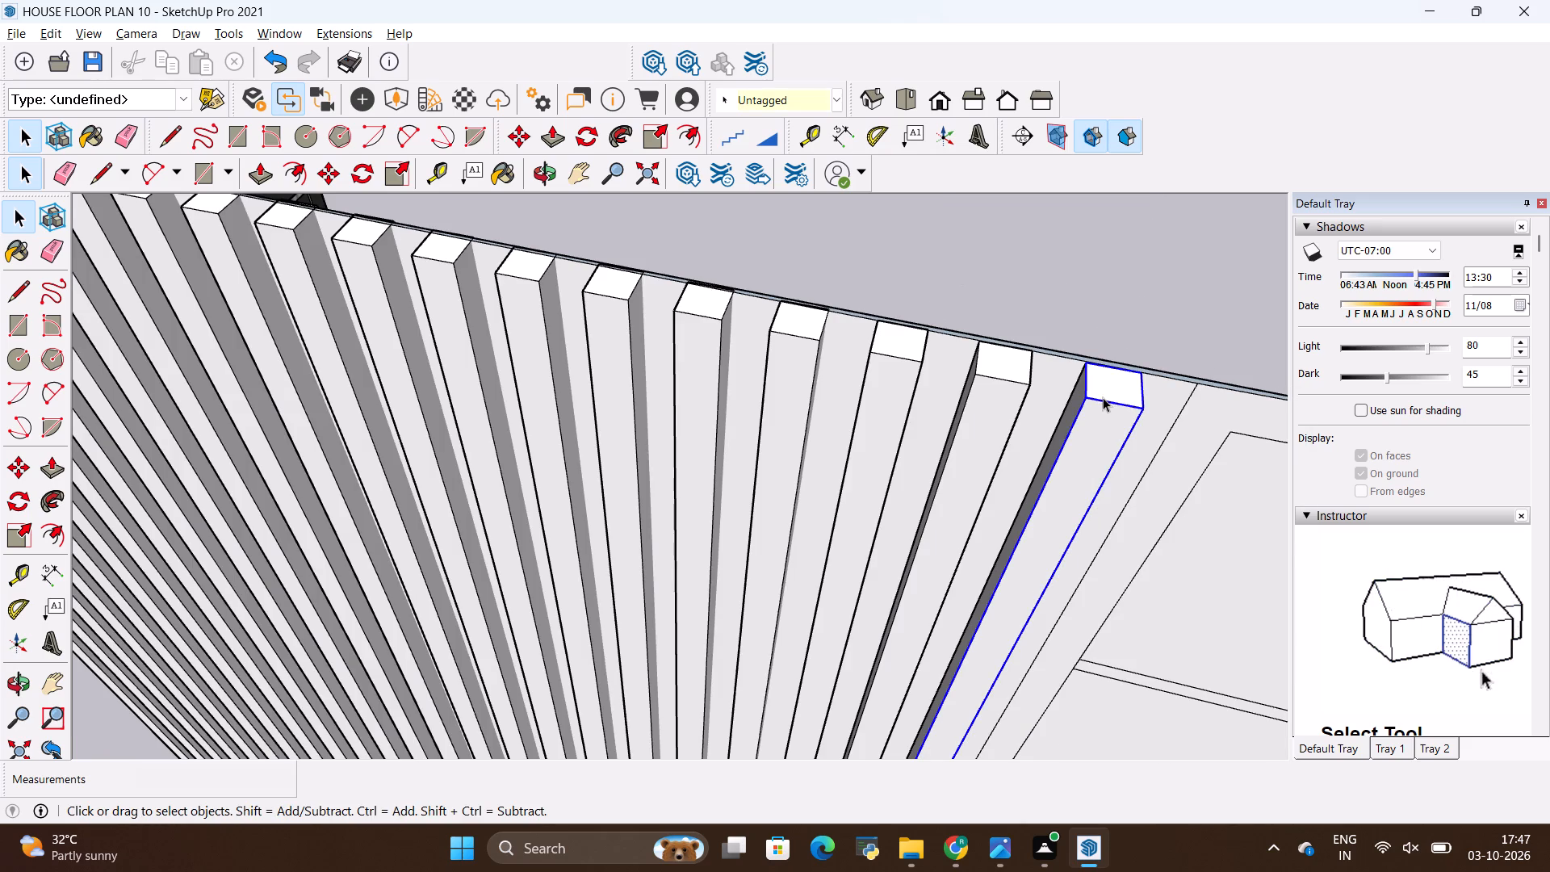
right_click(1100, 400)
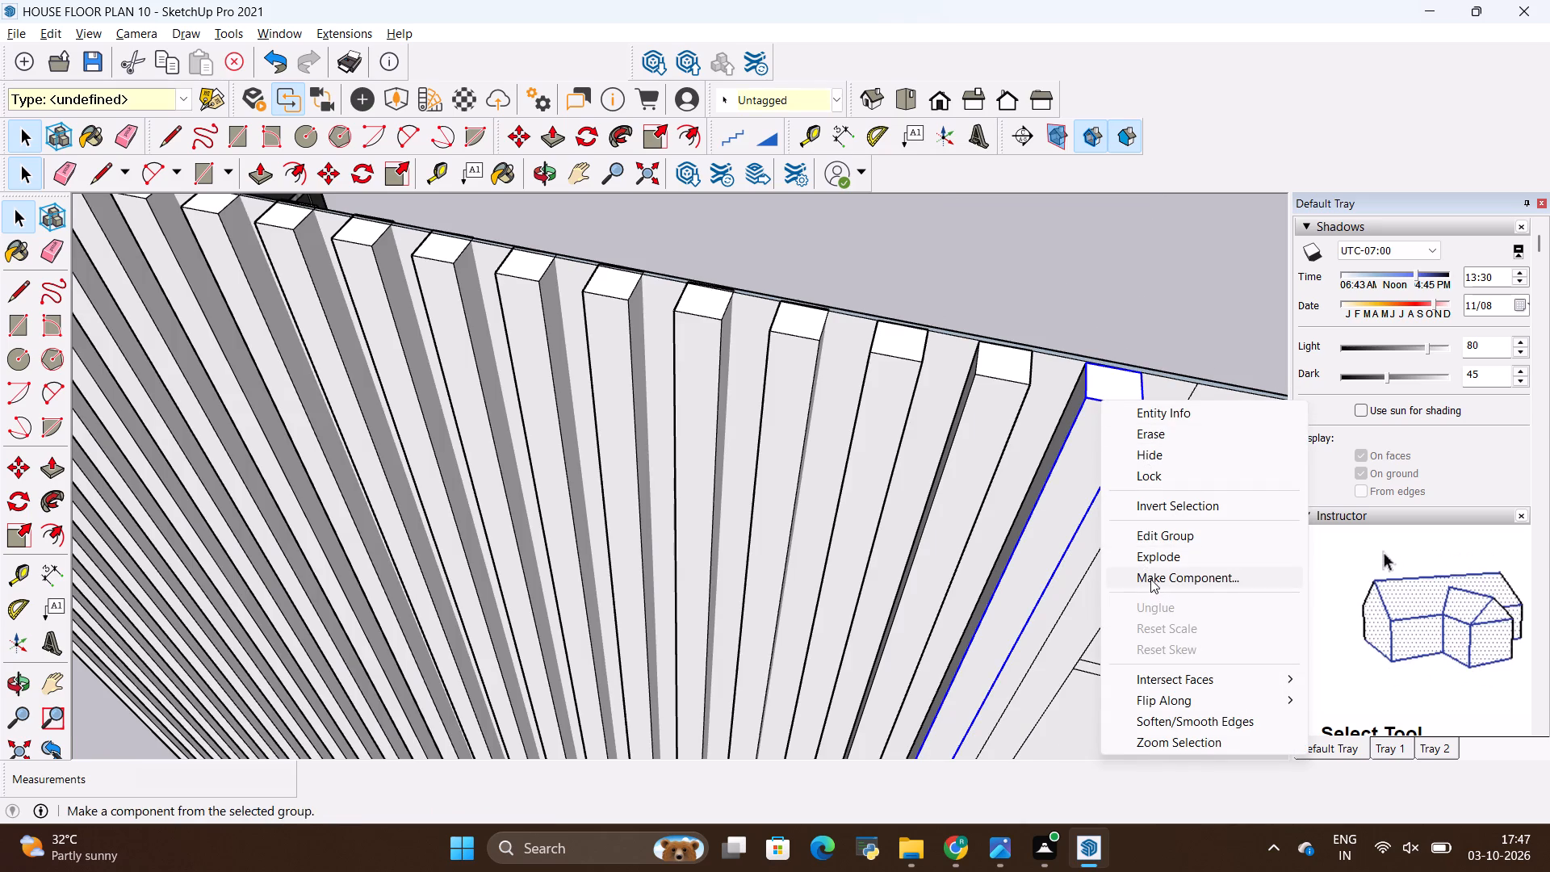
click(1150, 579)
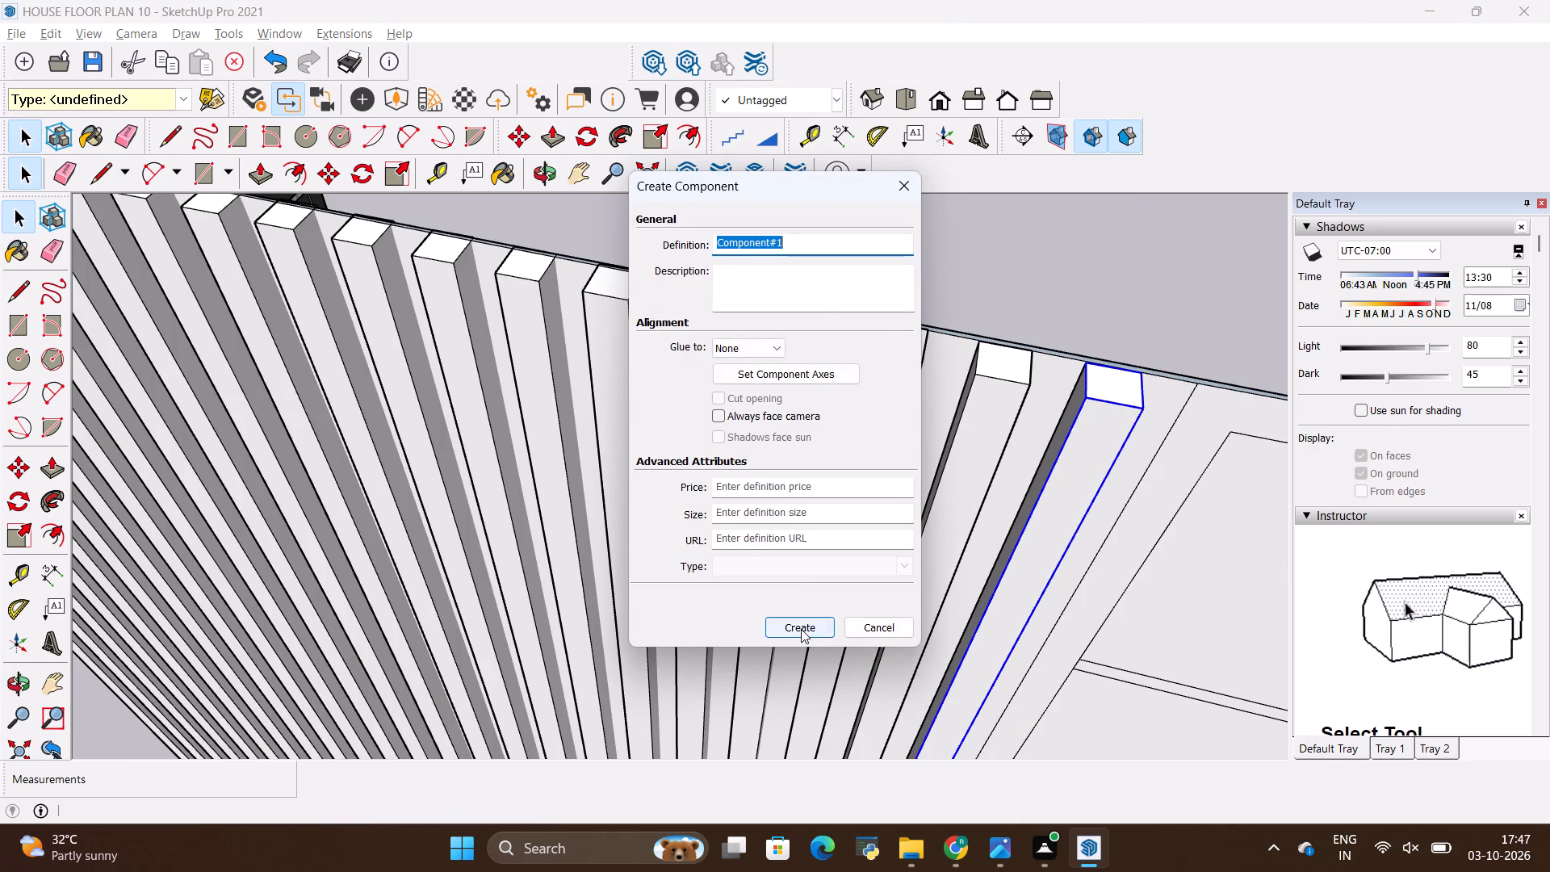
click(801, 629)
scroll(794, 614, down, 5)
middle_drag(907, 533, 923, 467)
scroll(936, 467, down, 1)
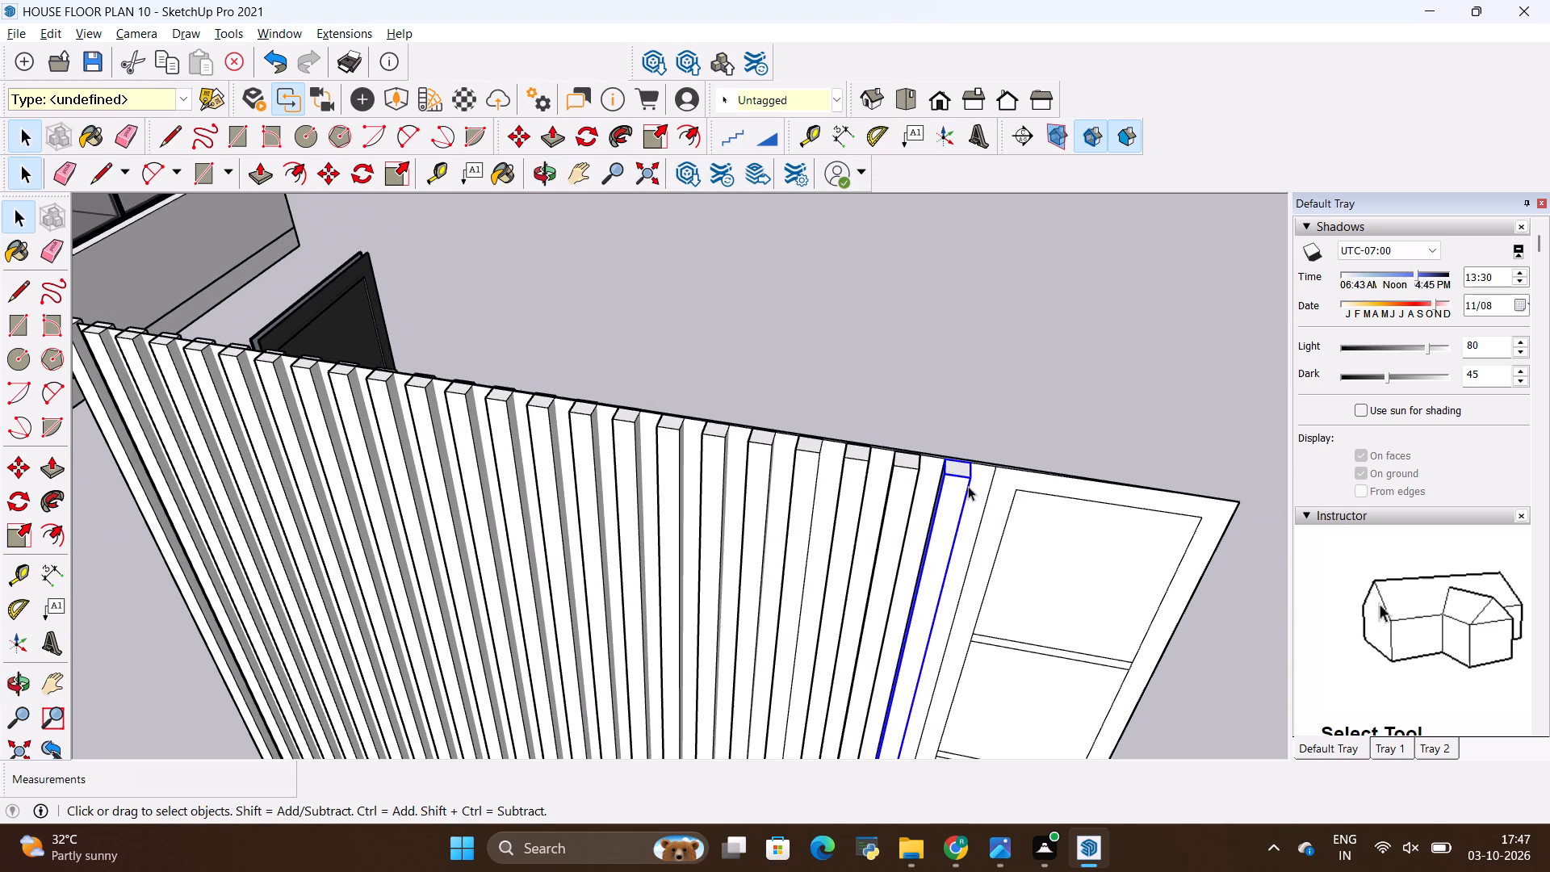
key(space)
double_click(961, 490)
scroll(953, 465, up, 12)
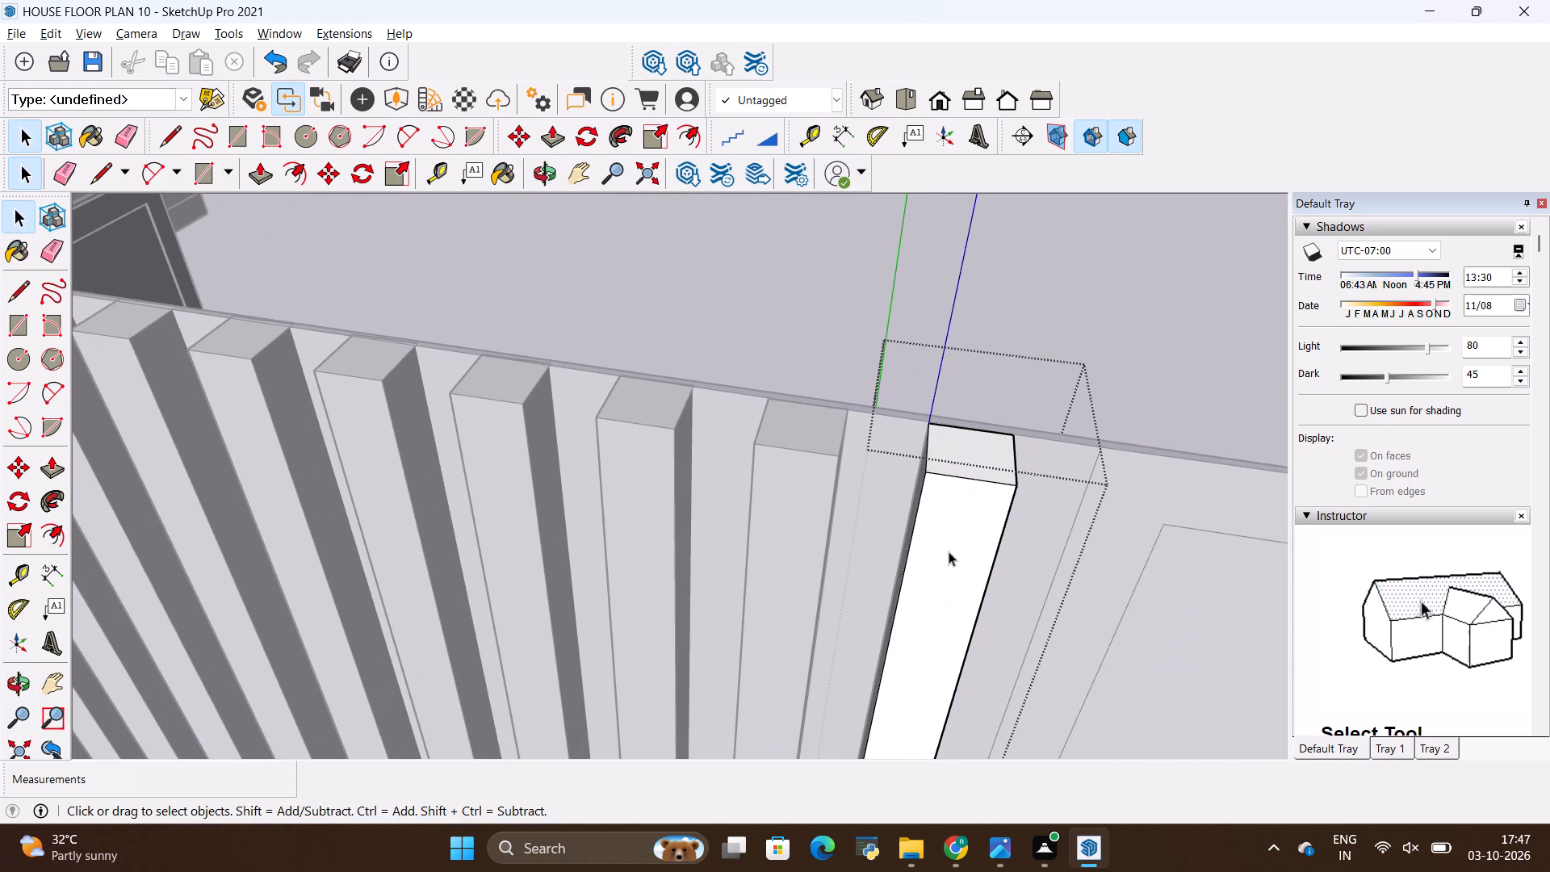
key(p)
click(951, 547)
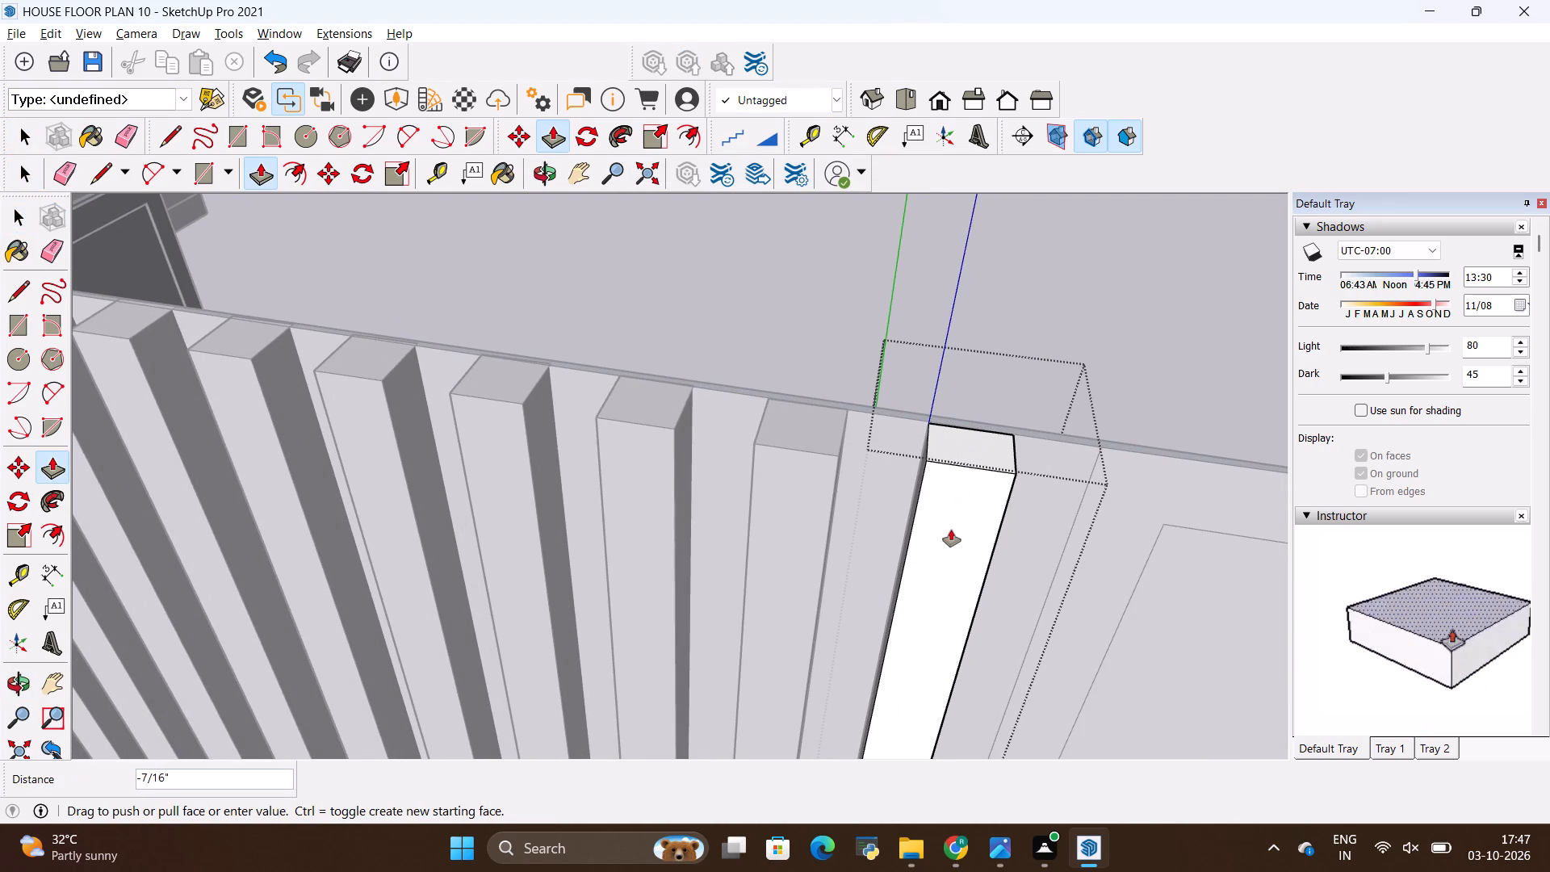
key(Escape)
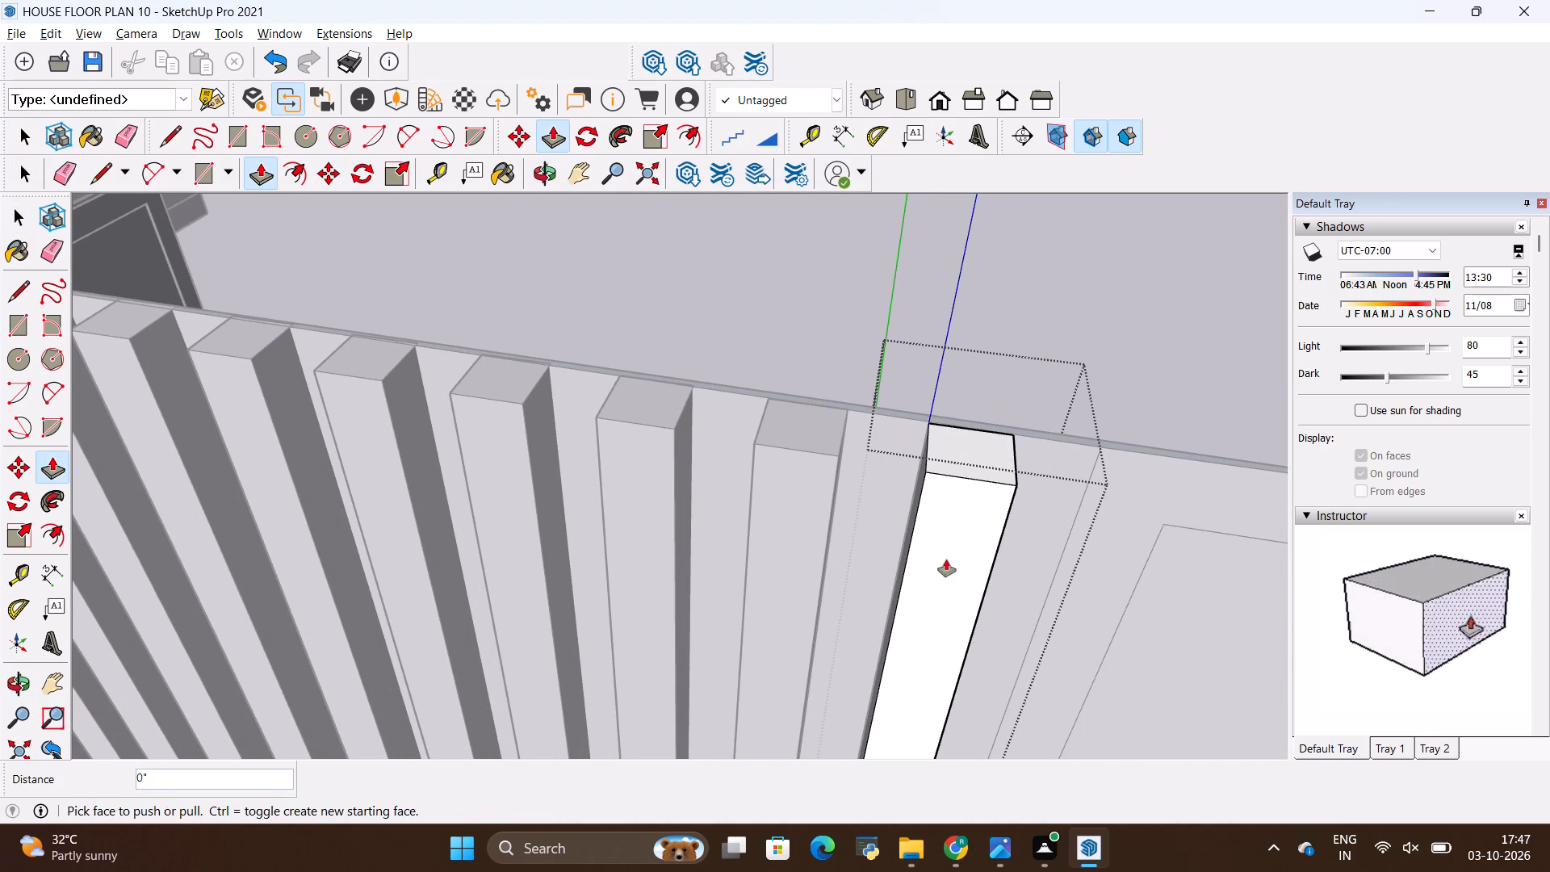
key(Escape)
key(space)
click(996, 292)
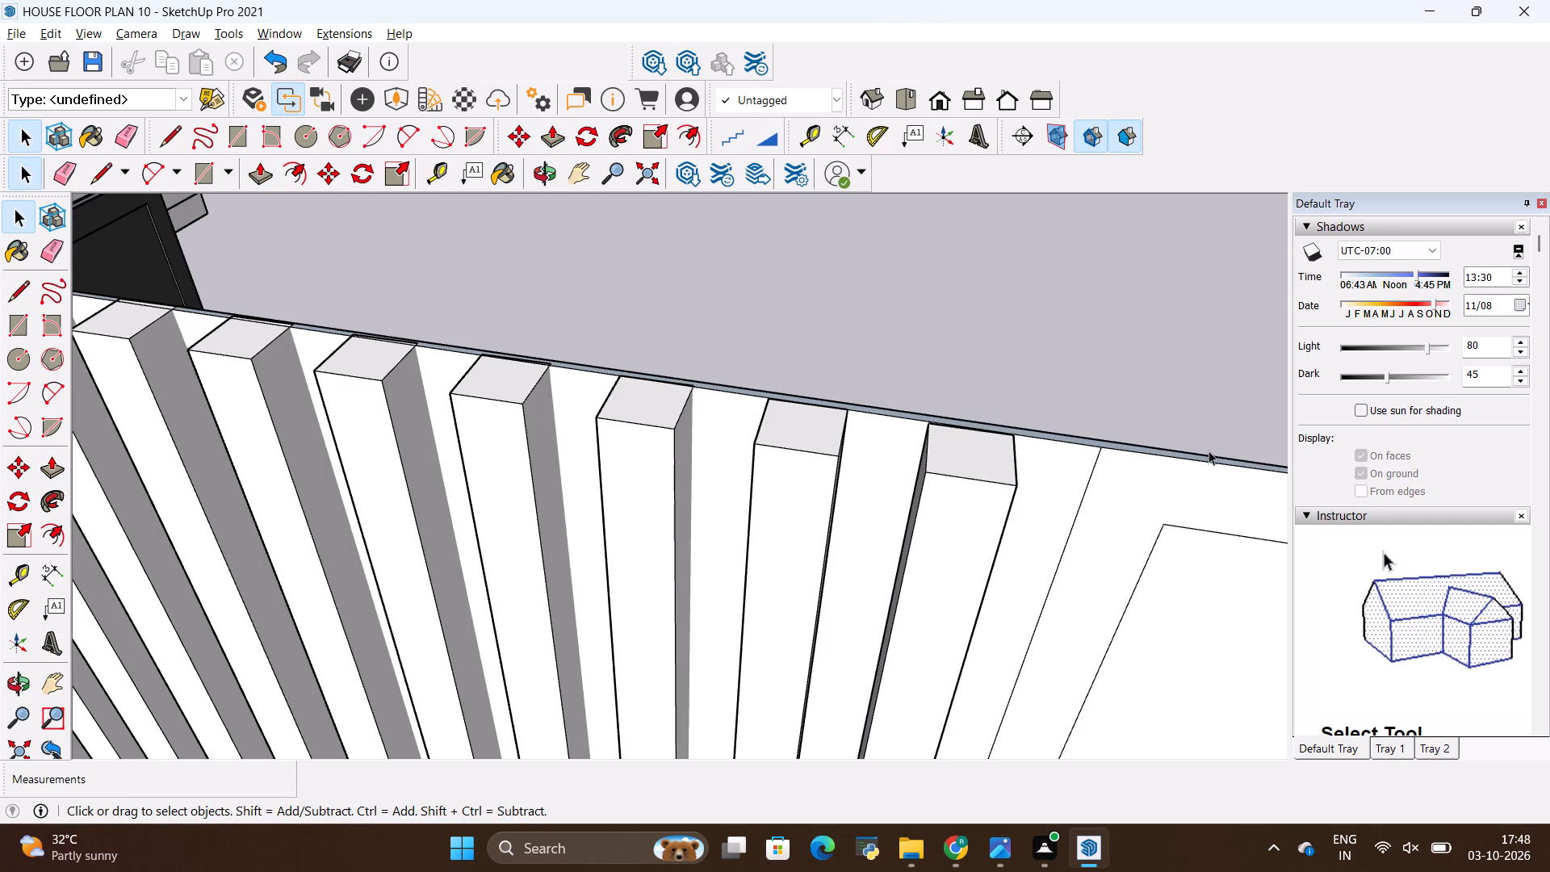
Open the wall unit group for editing and pull the lowest strip of its base outward by 2'.
scroll(607, 423, down, 6)
scroll(832, 418, down, 14)
middle_drag(823, 597, 882, 386)
scroll(822, 567, up, 7)
scroll(810, 710, up, 2)
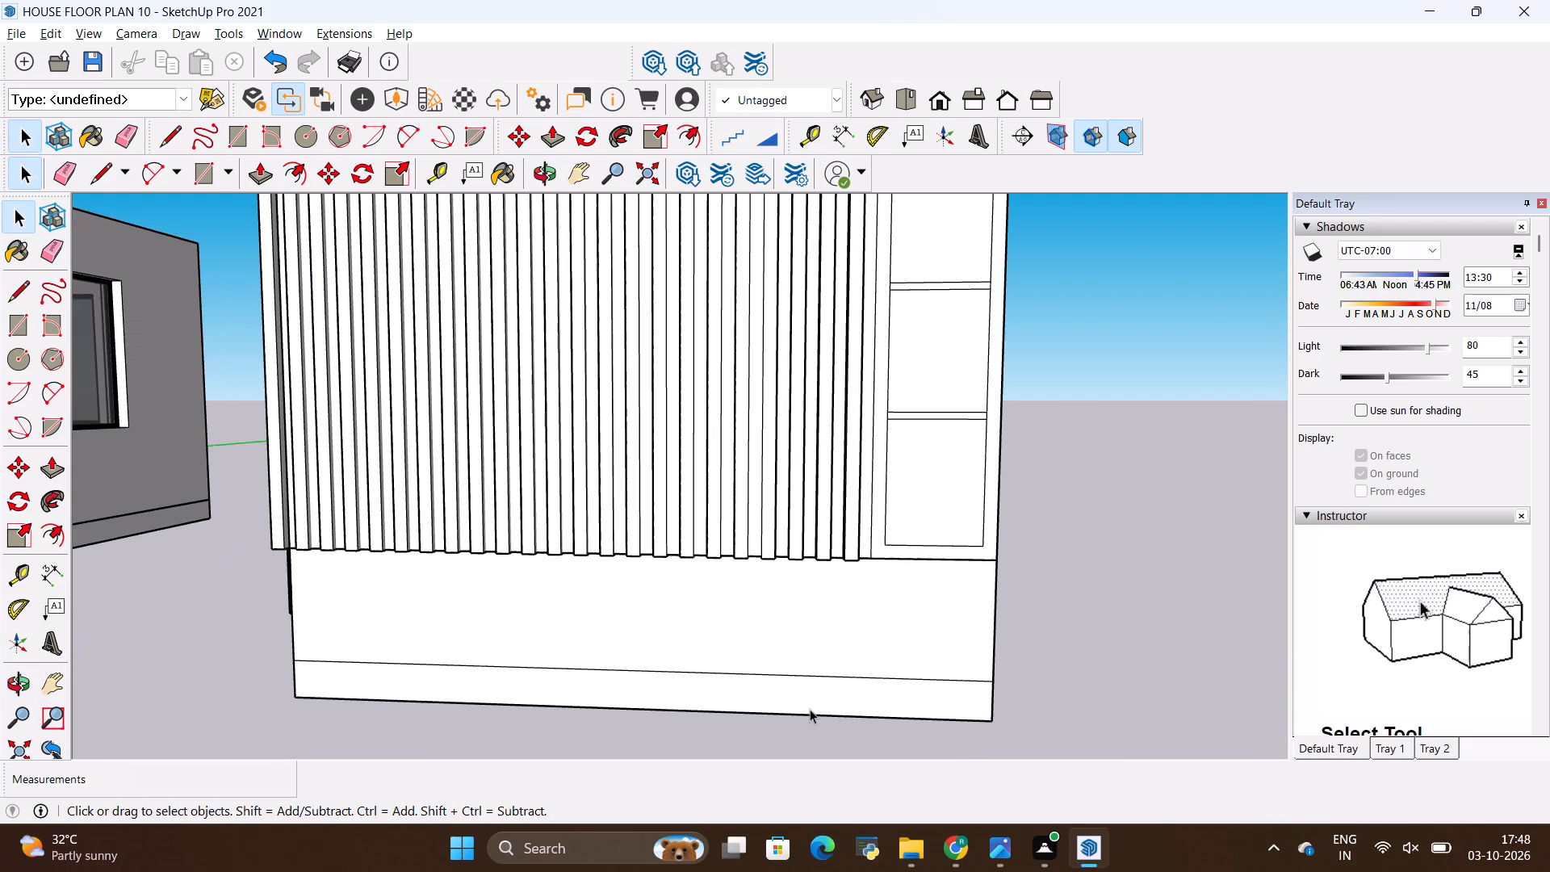
key(p)
click(808, 698)
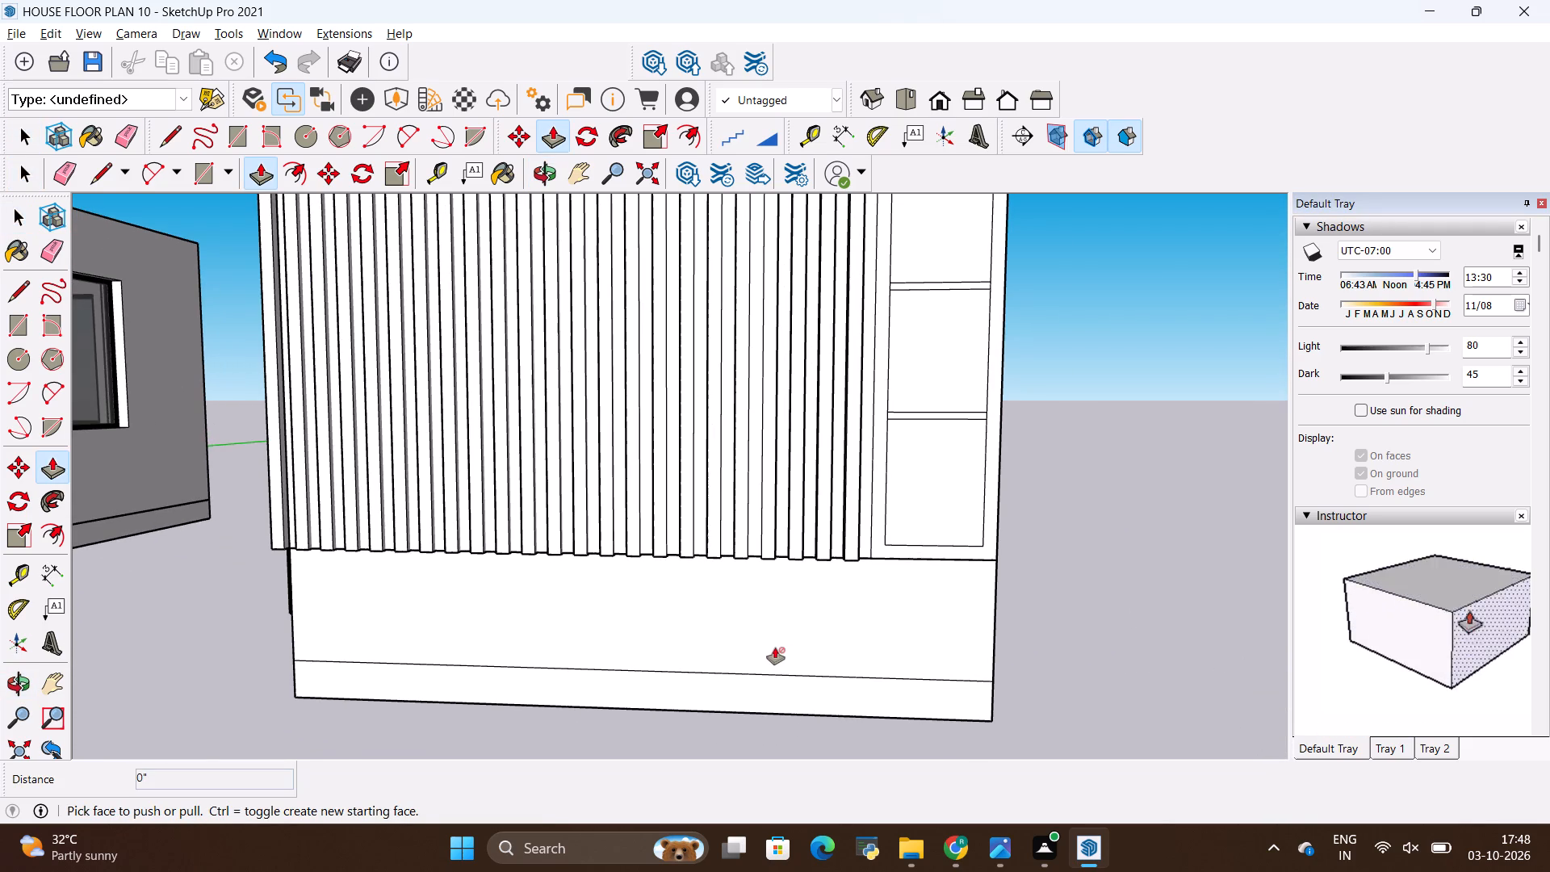
key(space)
triple_click(773, 648)
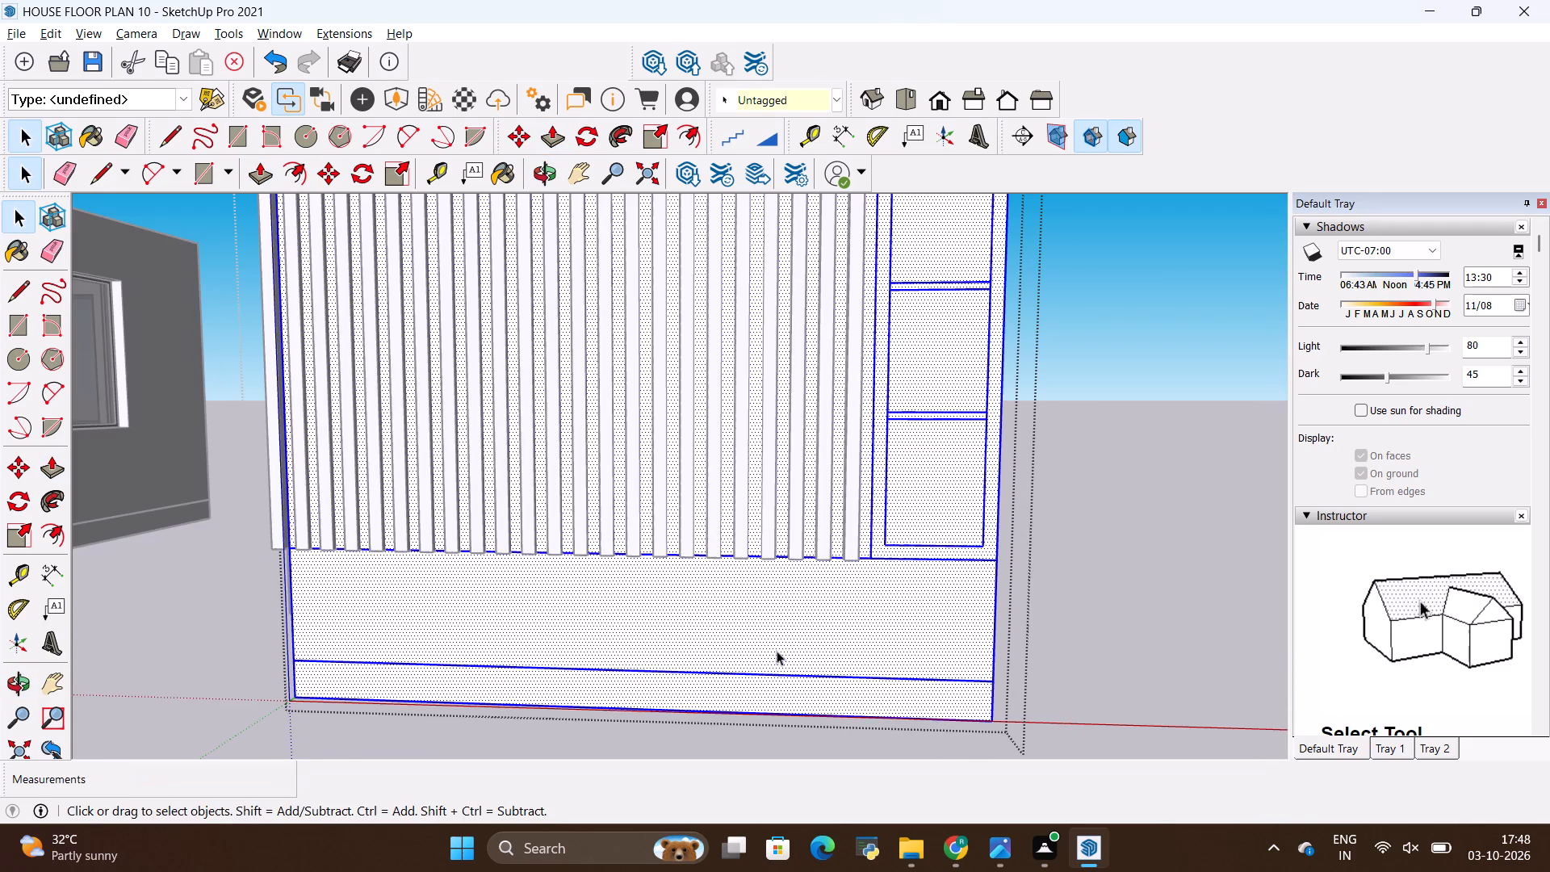
click(1090, 606)
double_click(885, 708)
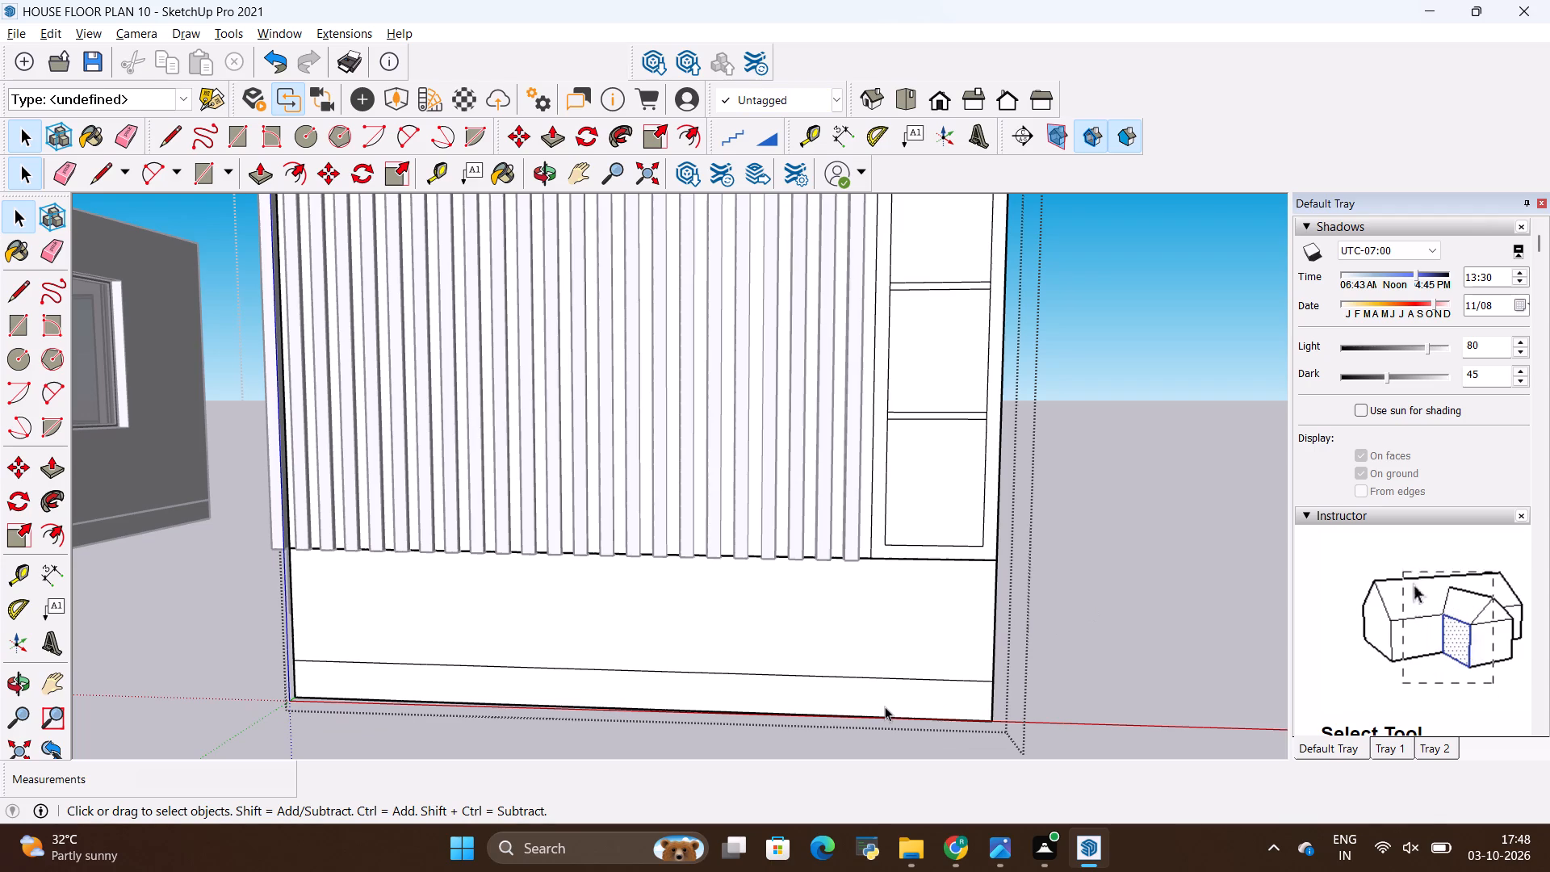
key(p)
click(885, 706)
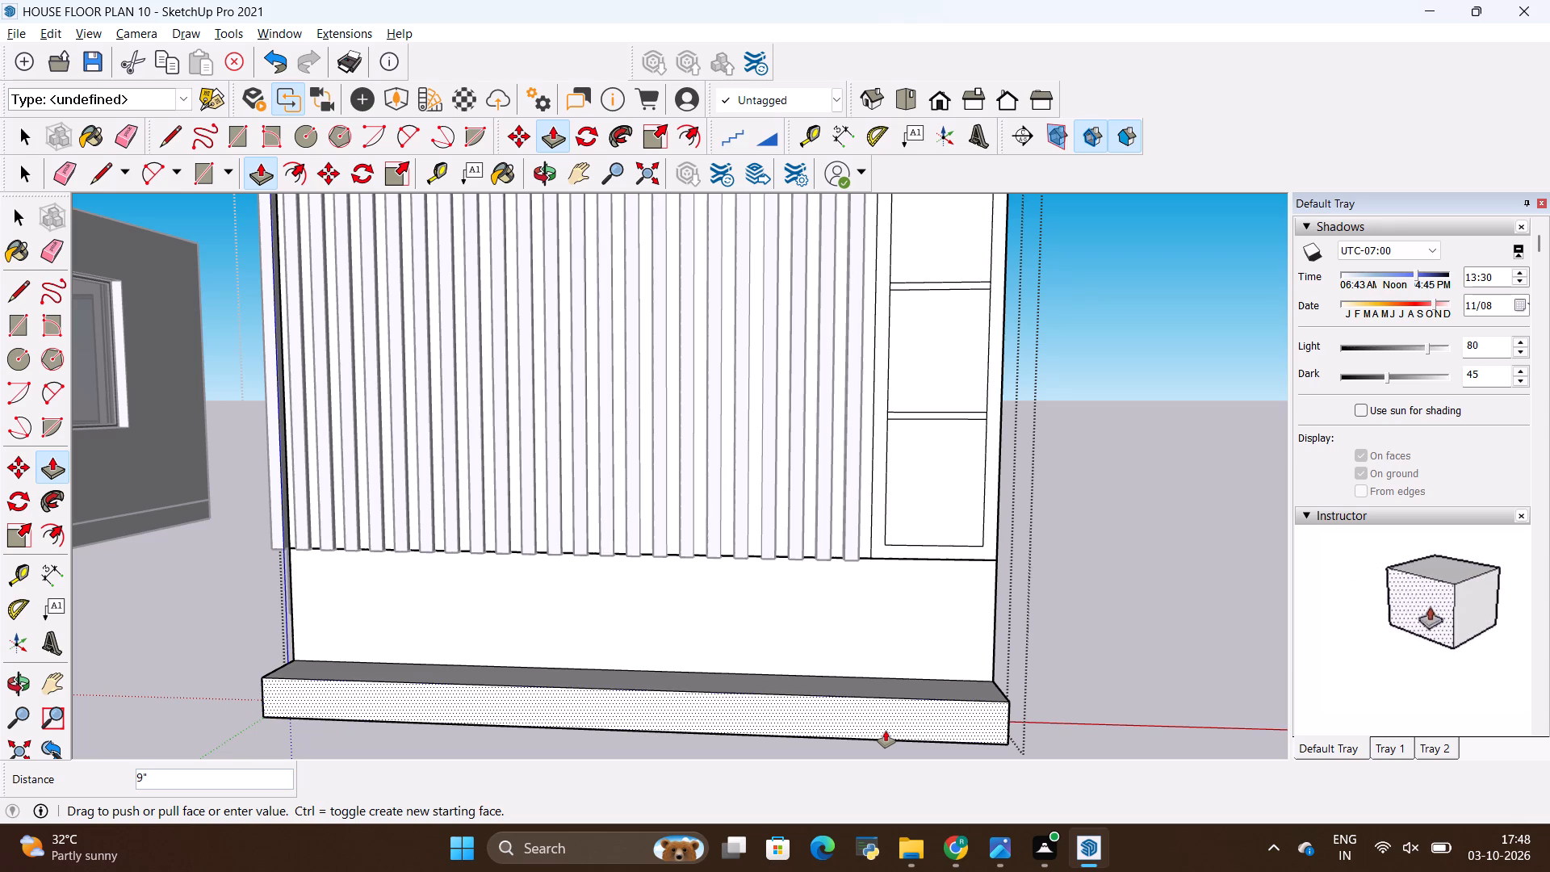
text(2')
key(Return)
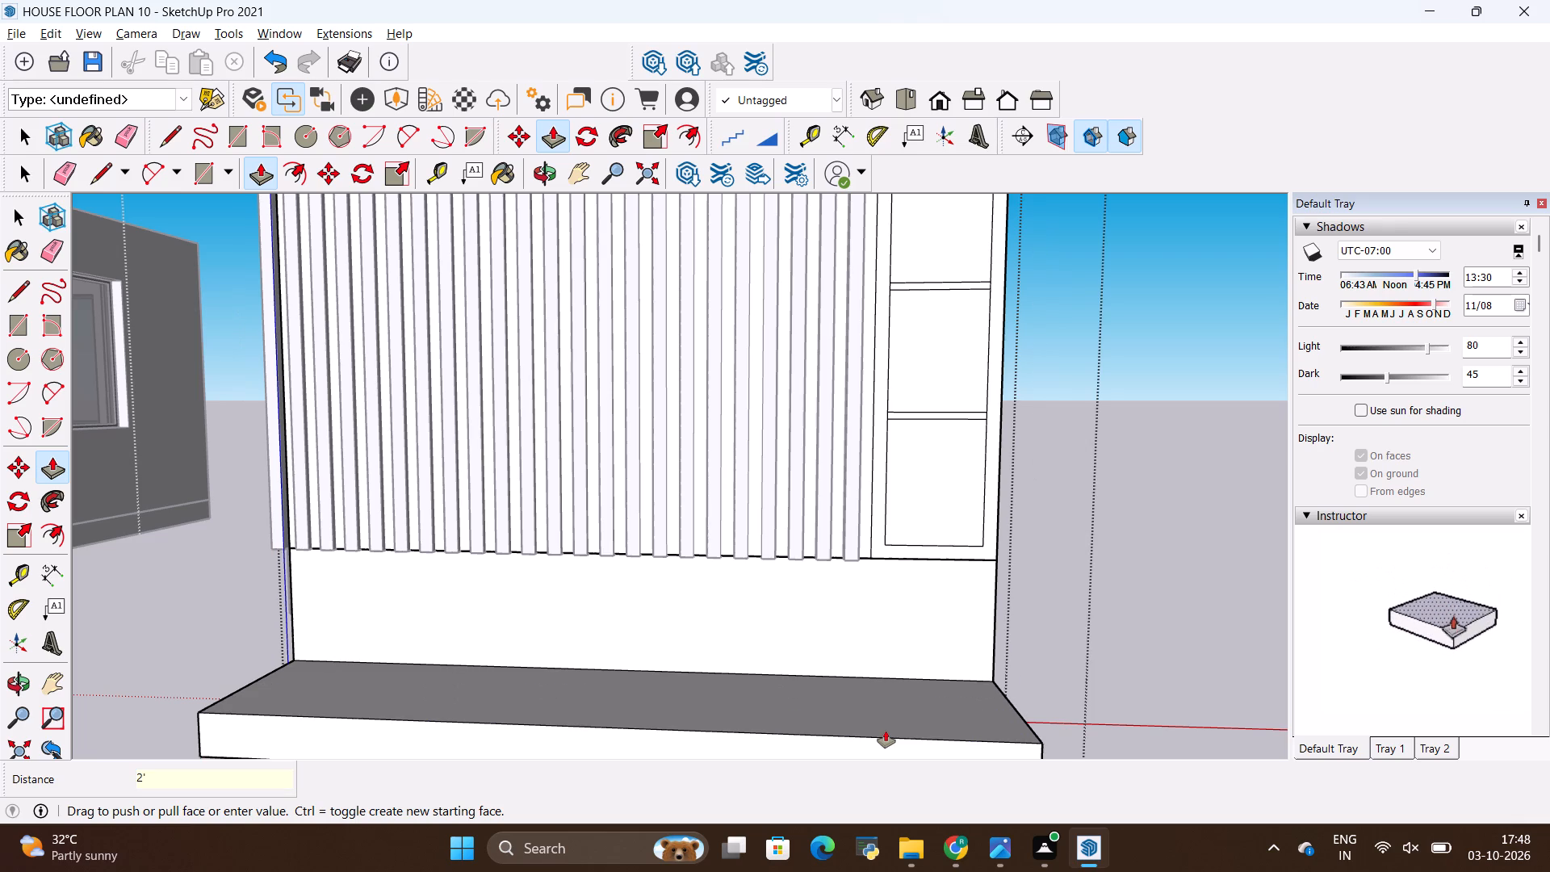
Pull the base band between the slatted panel and the lowest strip outward by 2'.
scroll(886, 664, down, 8)
scroll(822, 648, up, 6)
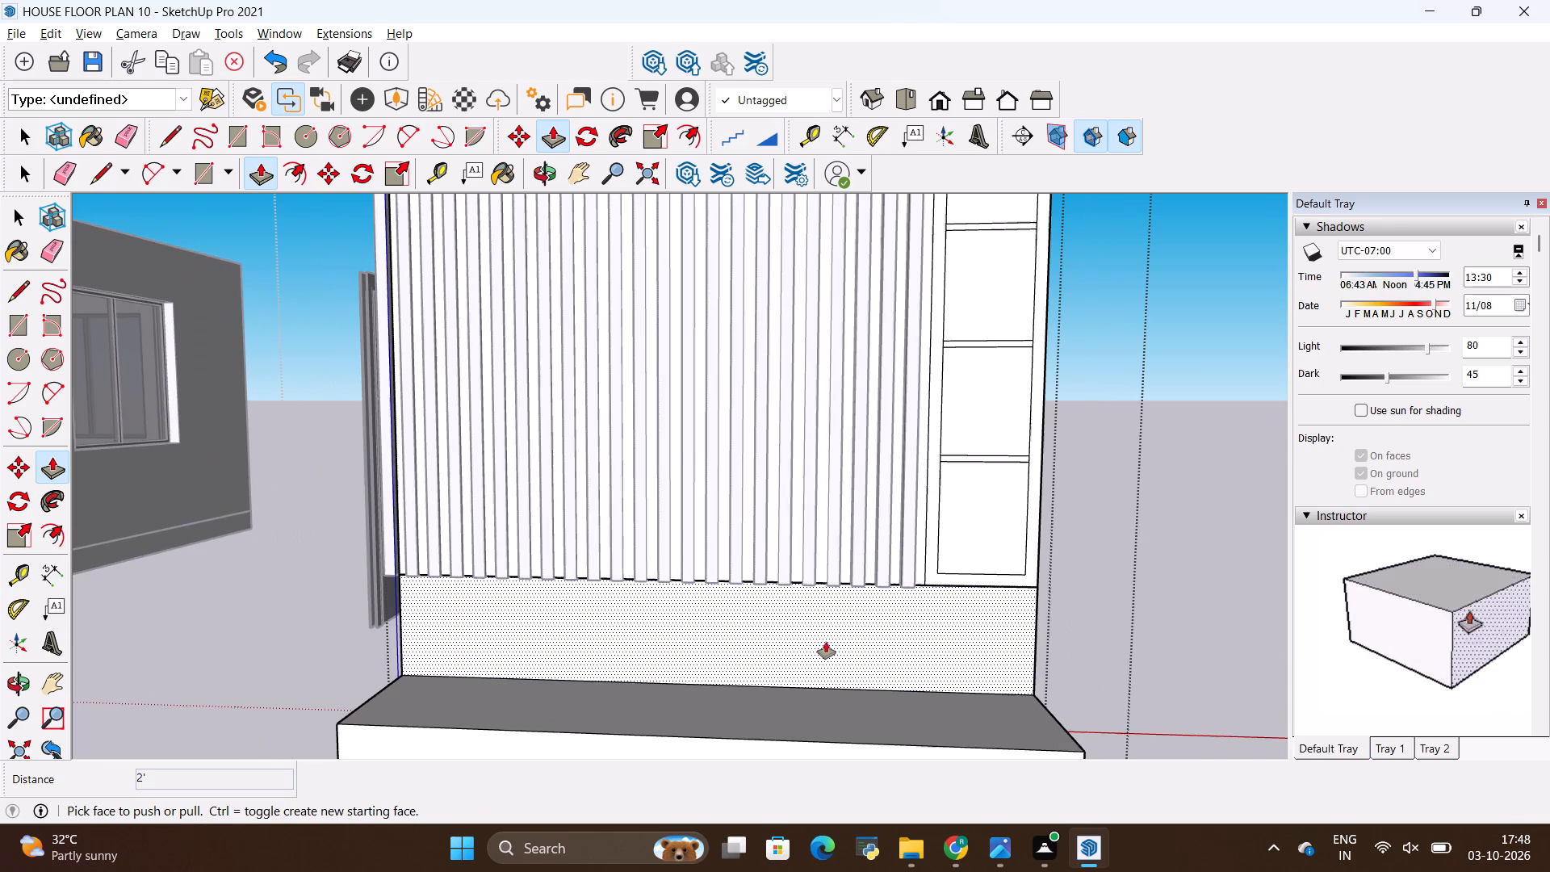
click(825, 642)
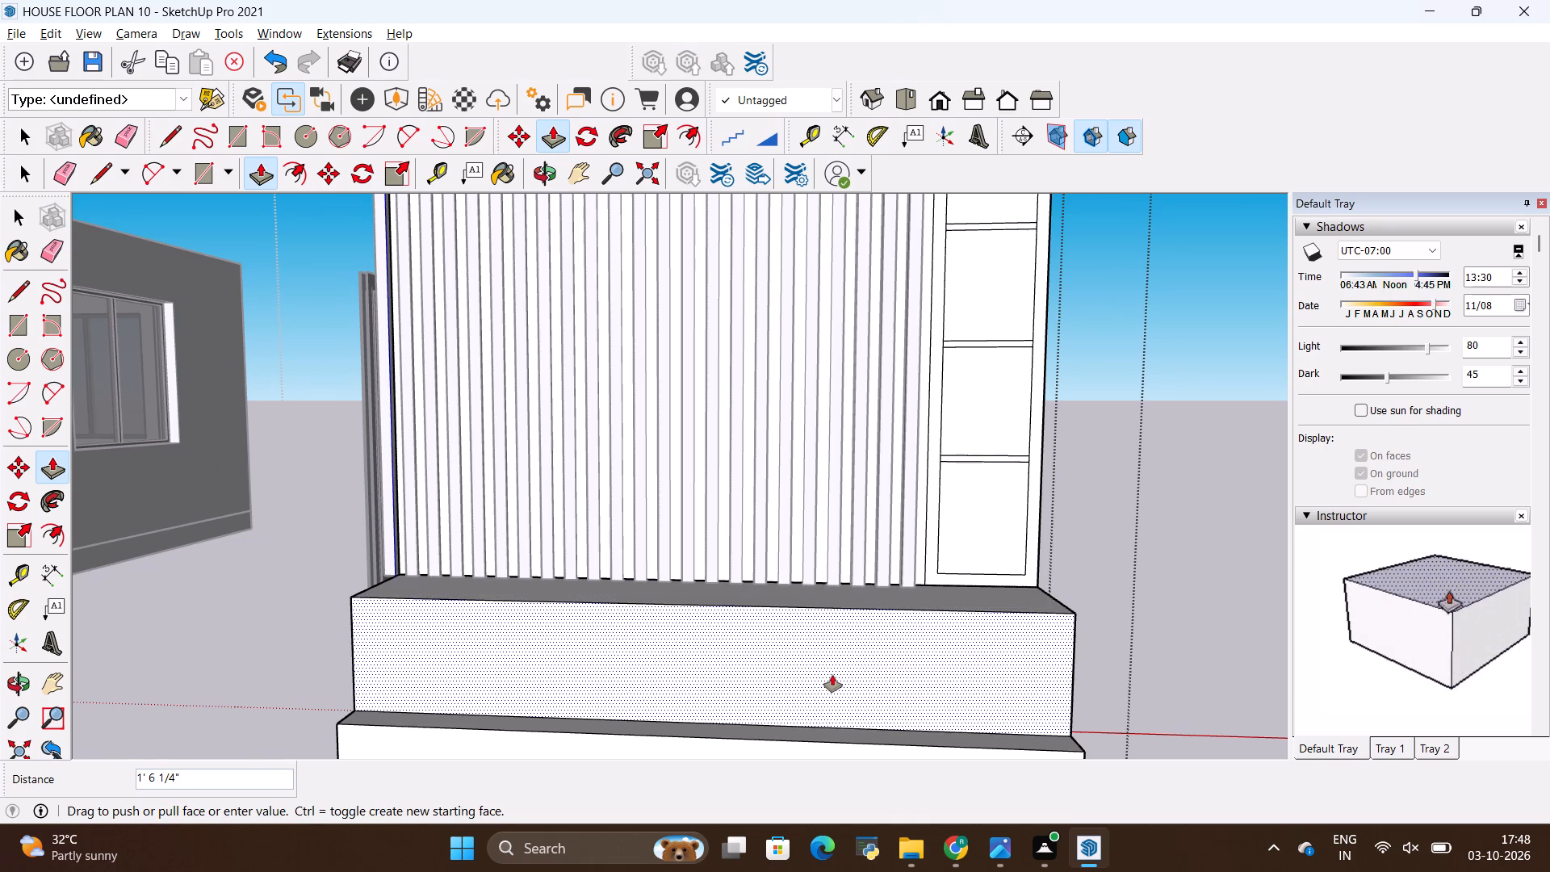
text(2')
key(Return)
key(Escape)
Compare the projecting base with the drawer unit and its rounded end in the reference photo.
scroll(813, 588, down, 8)
key(alt+Tab)
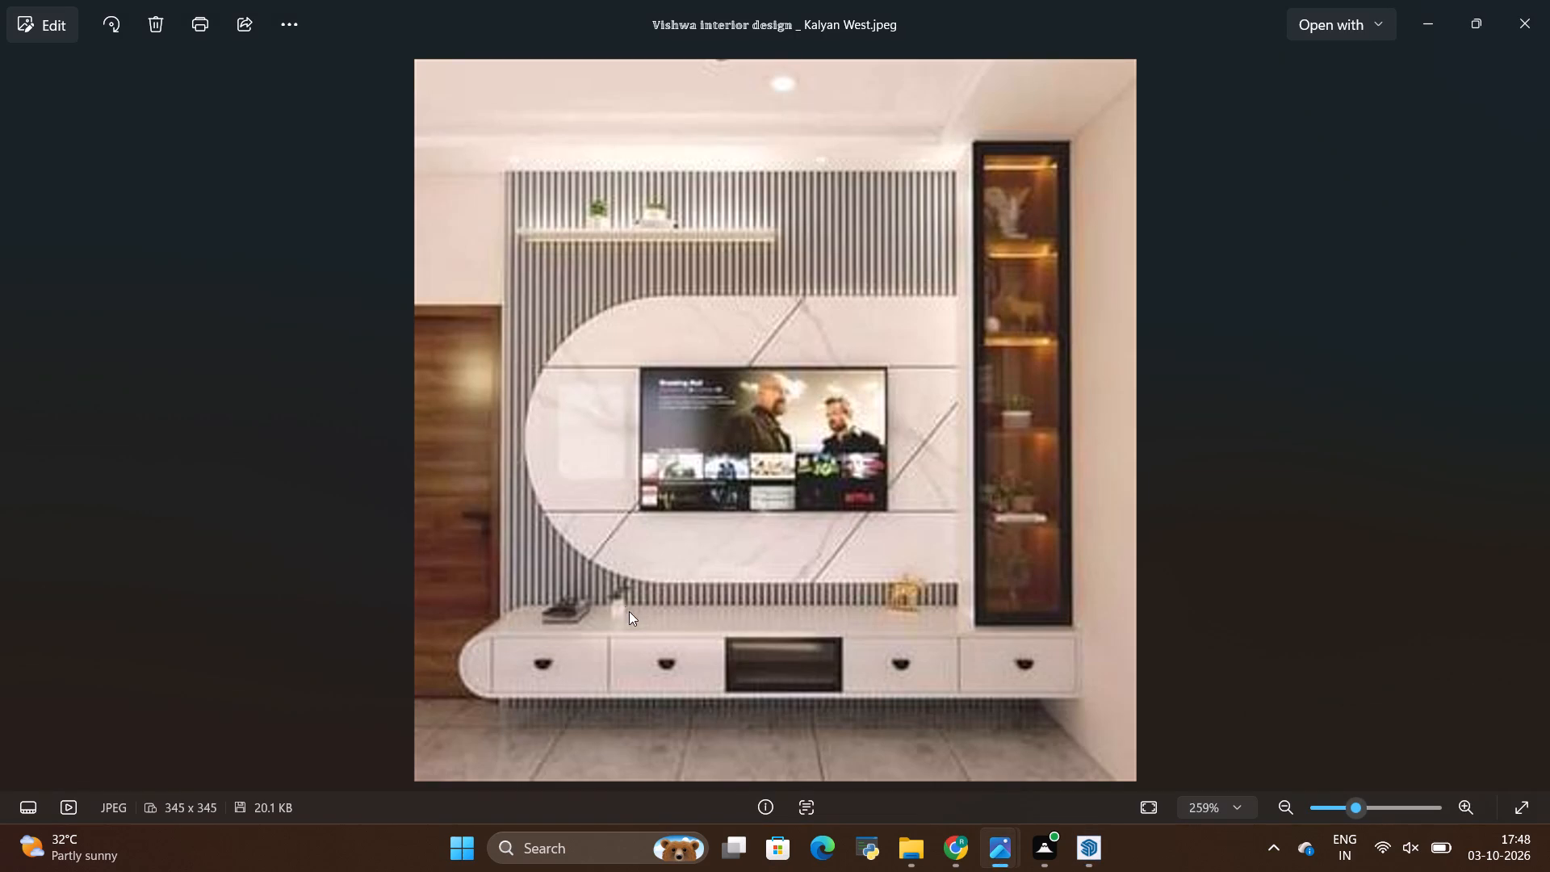
scroll(635, 614, up, 3)
key(alt+Tab)
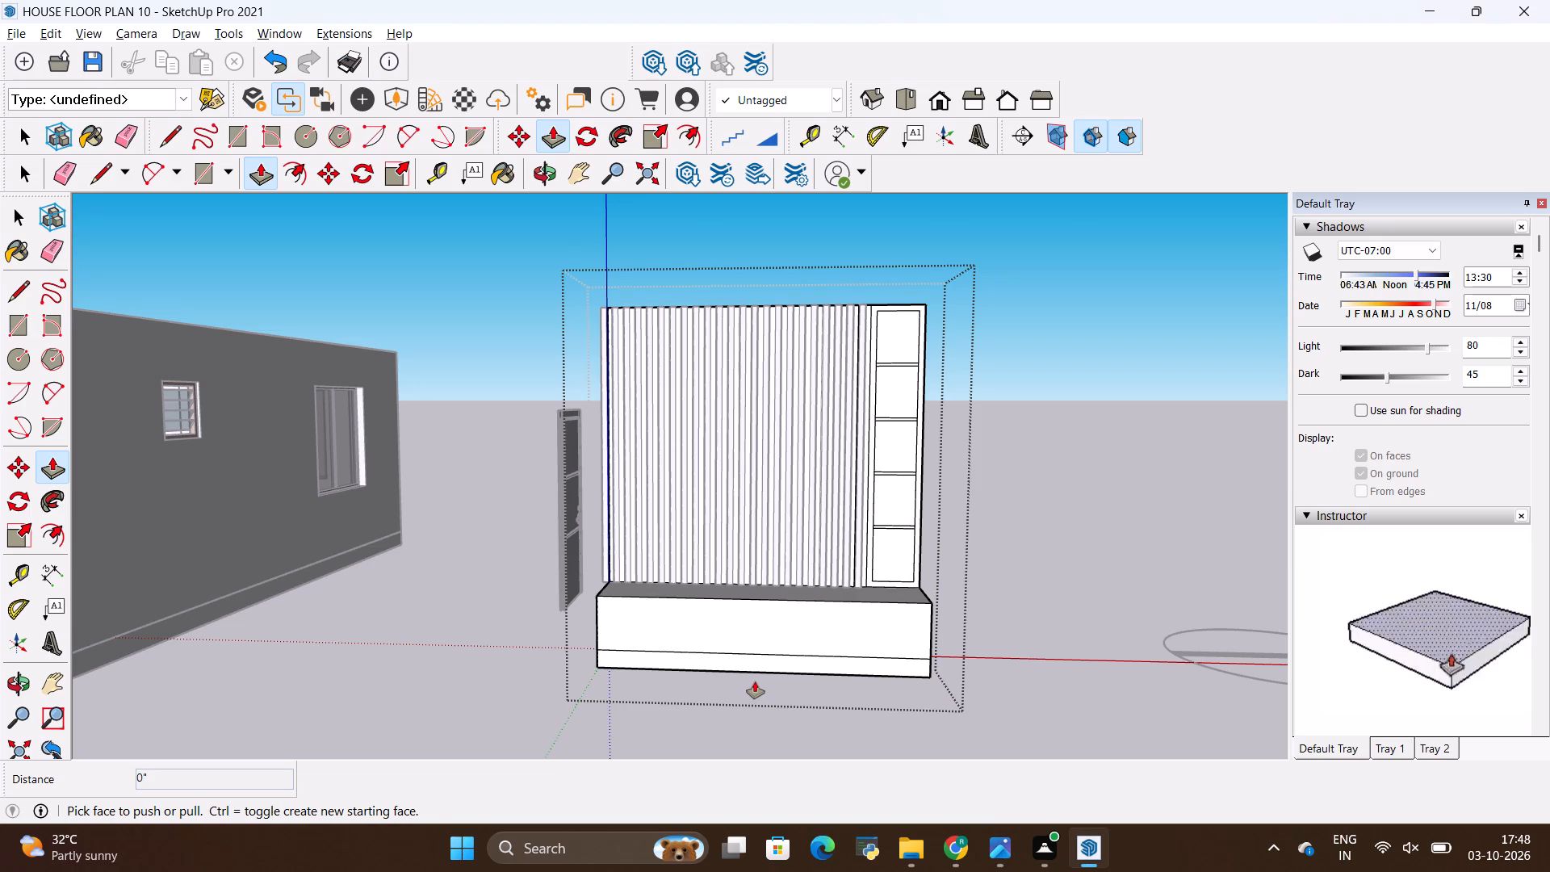
key(alt+Tab)
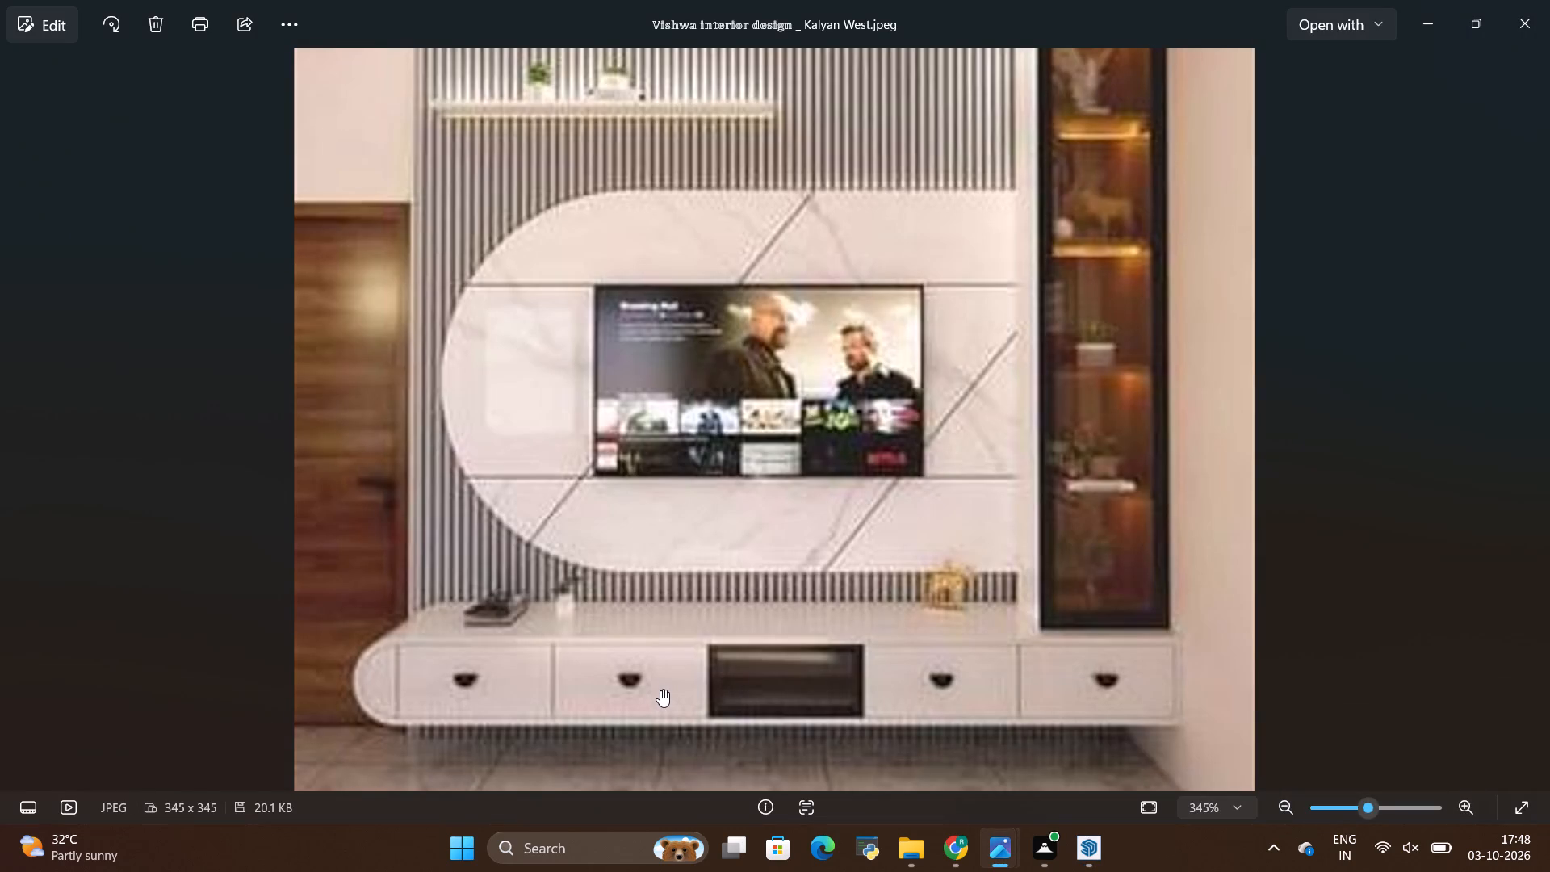
key(alt+Tab)
middle_drag(670, 715, 668, 674)
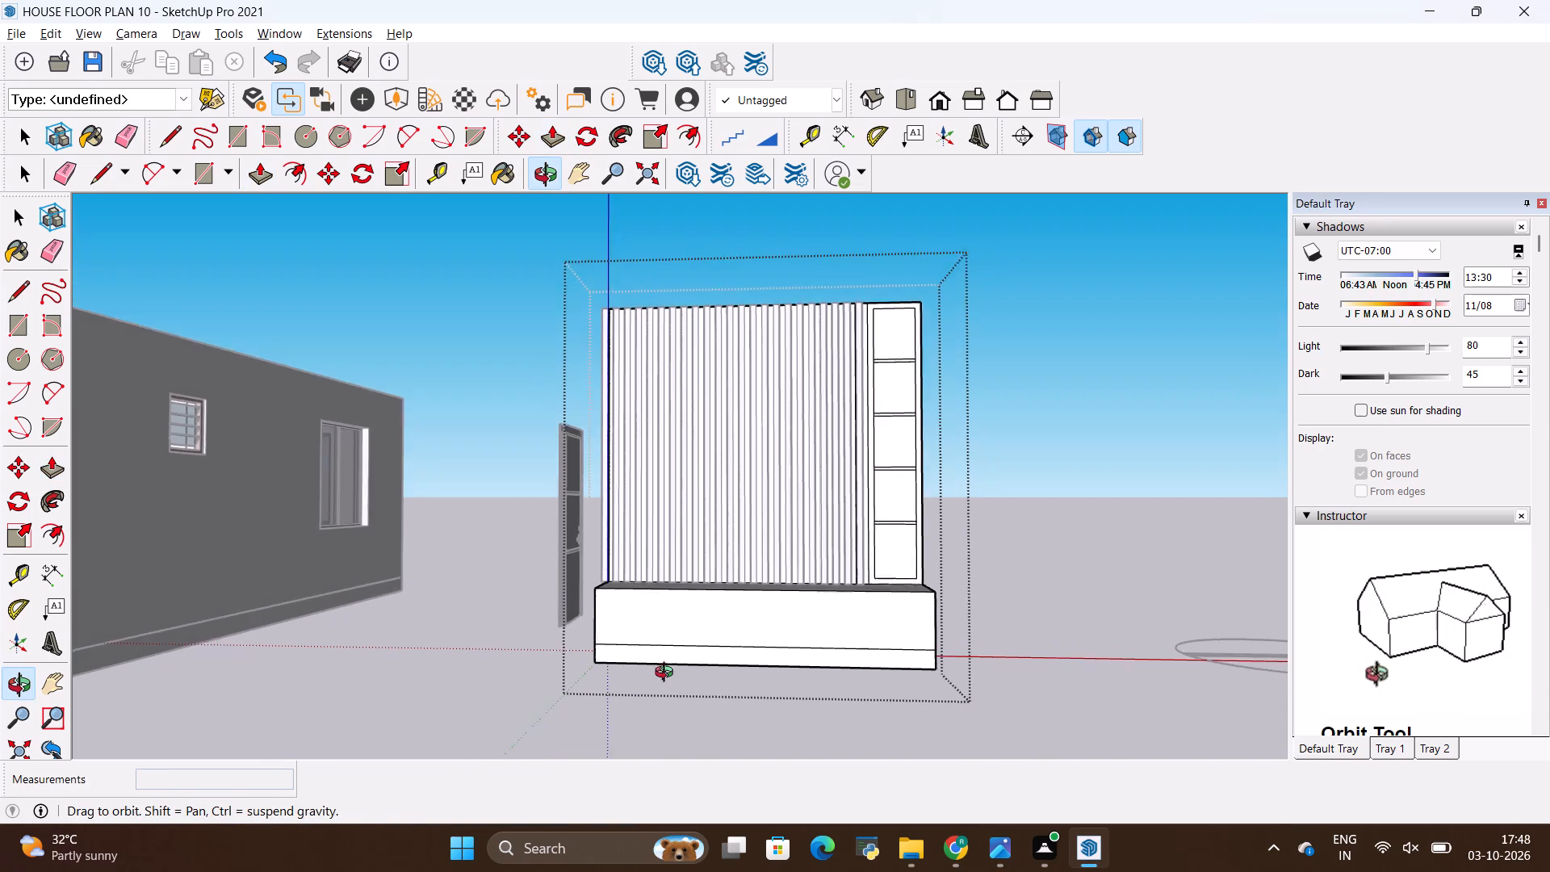
middle_drag(668, 674, 668, 663)
Place horizontal guides on the base front, 1" below its top edge and 1" above the line over the lowest strip.
scroll(677, 624, up, 6)
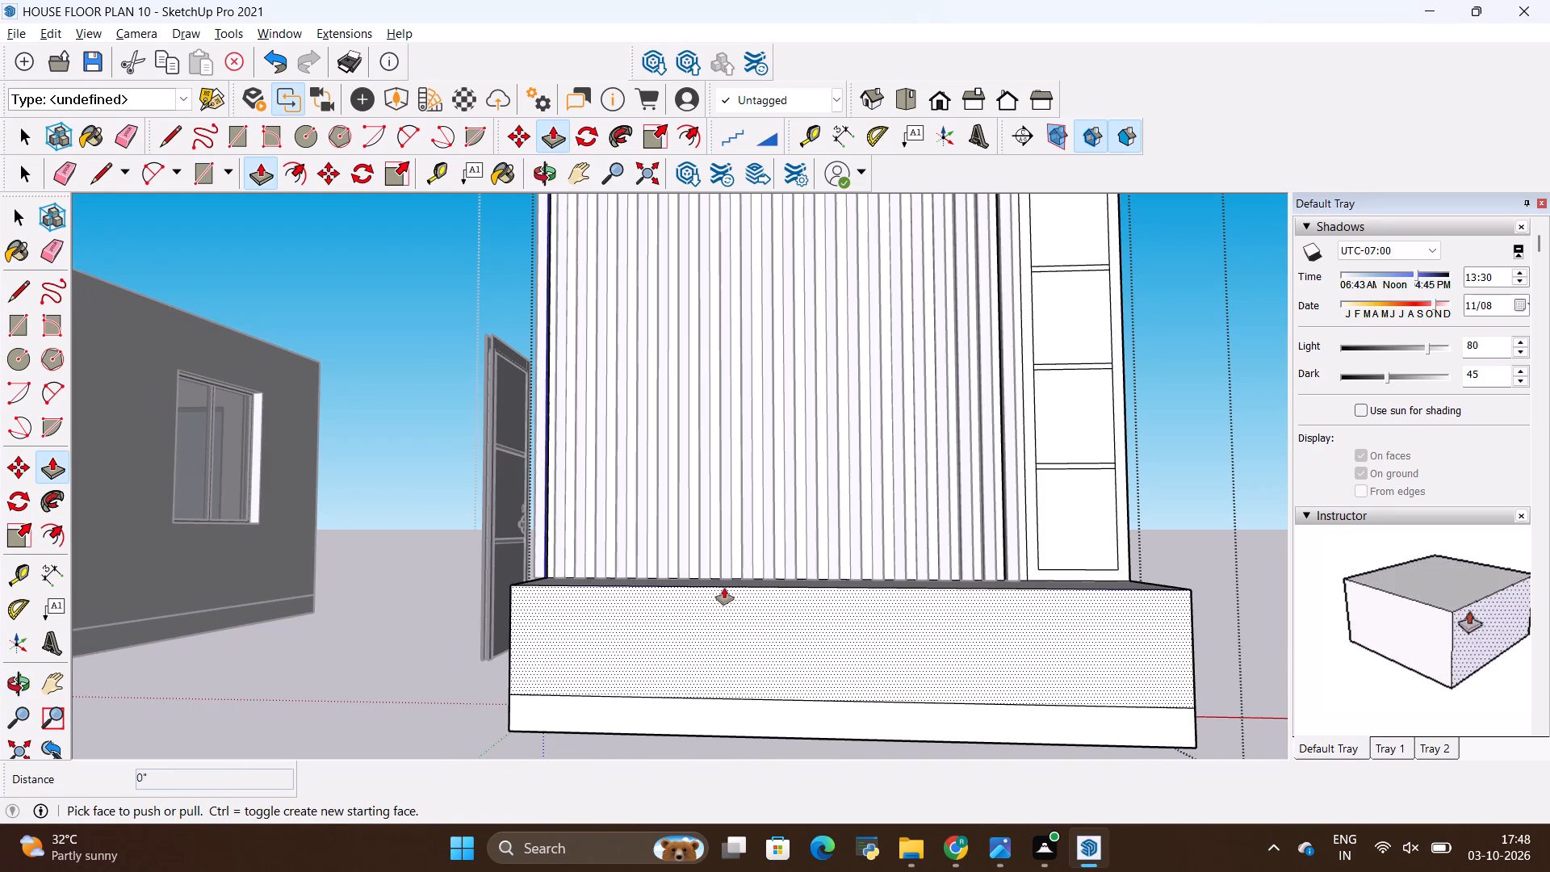
scroll(731, 588, up, 2)
key(t)
click(744, 591)
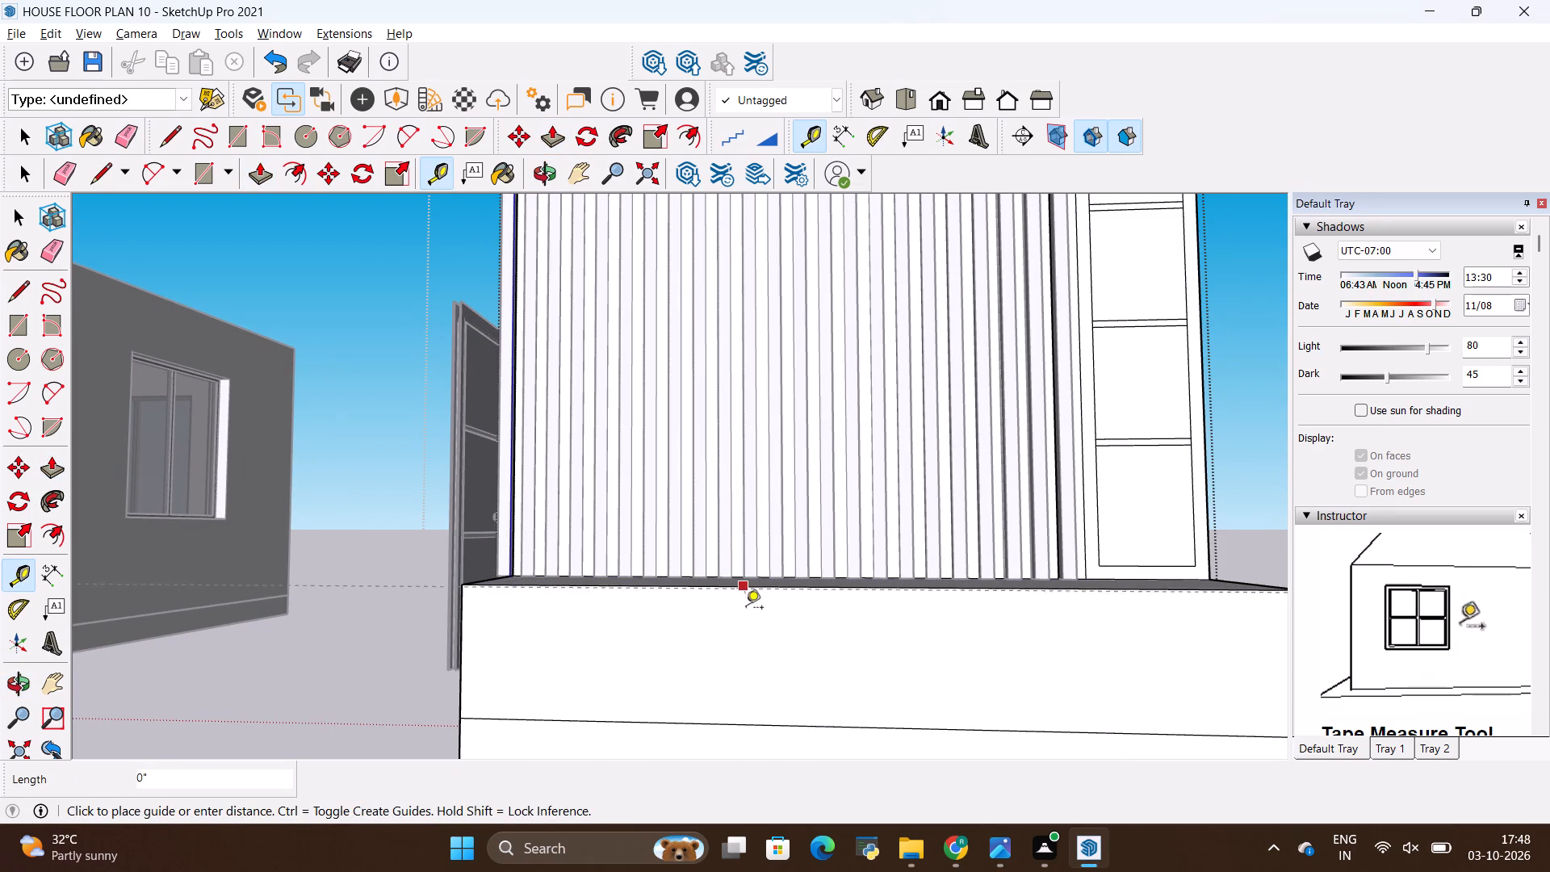
key(BackSpace)
text(1")
key(Return)
scroll(749, 613, up, 1)
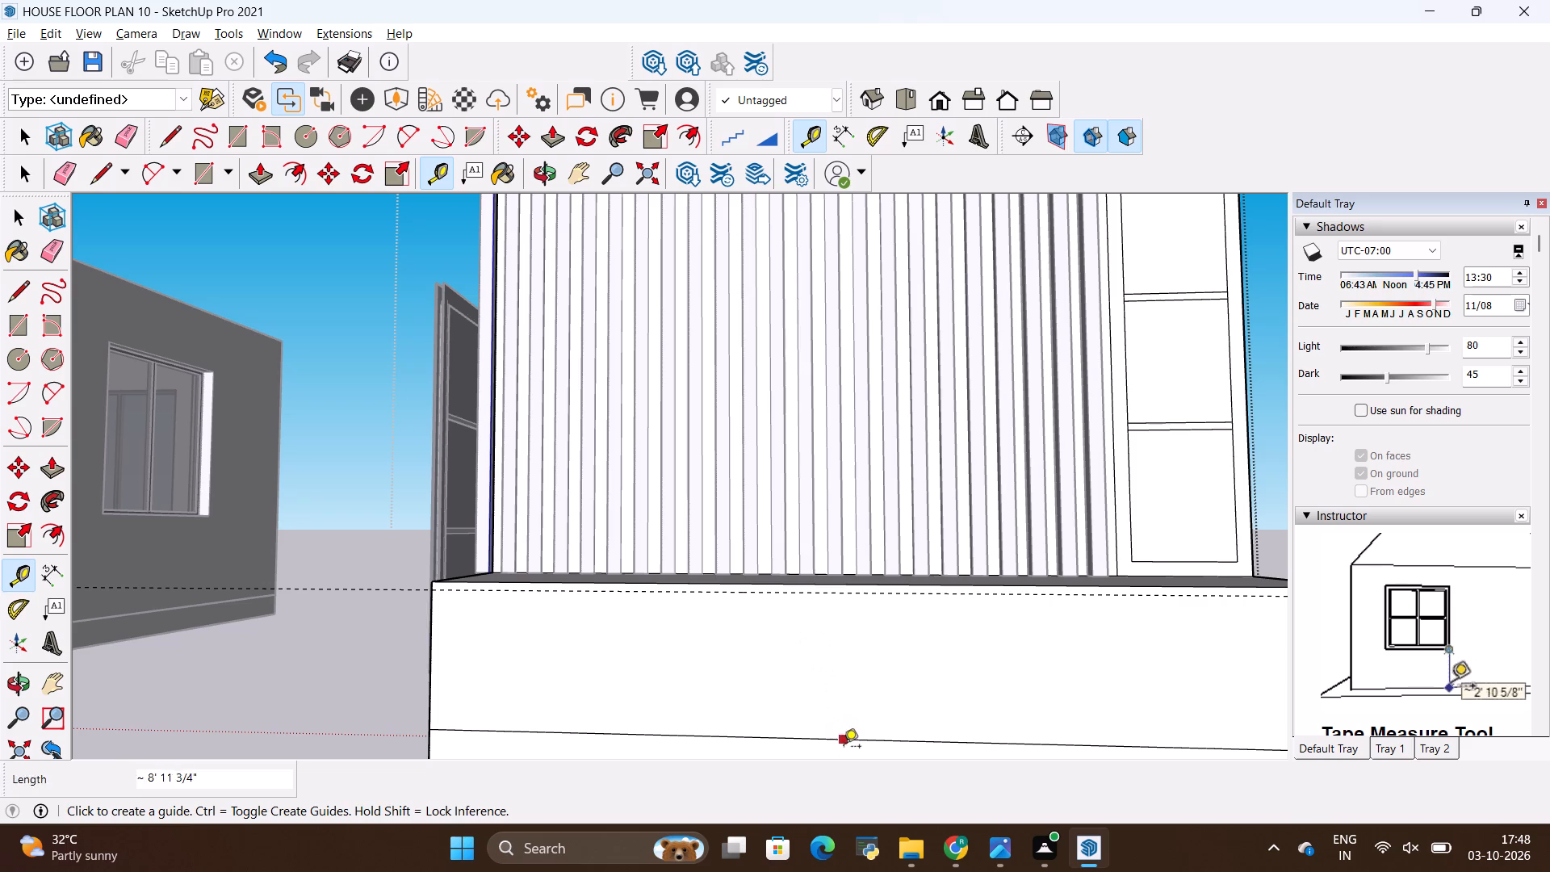
click(844, 741)
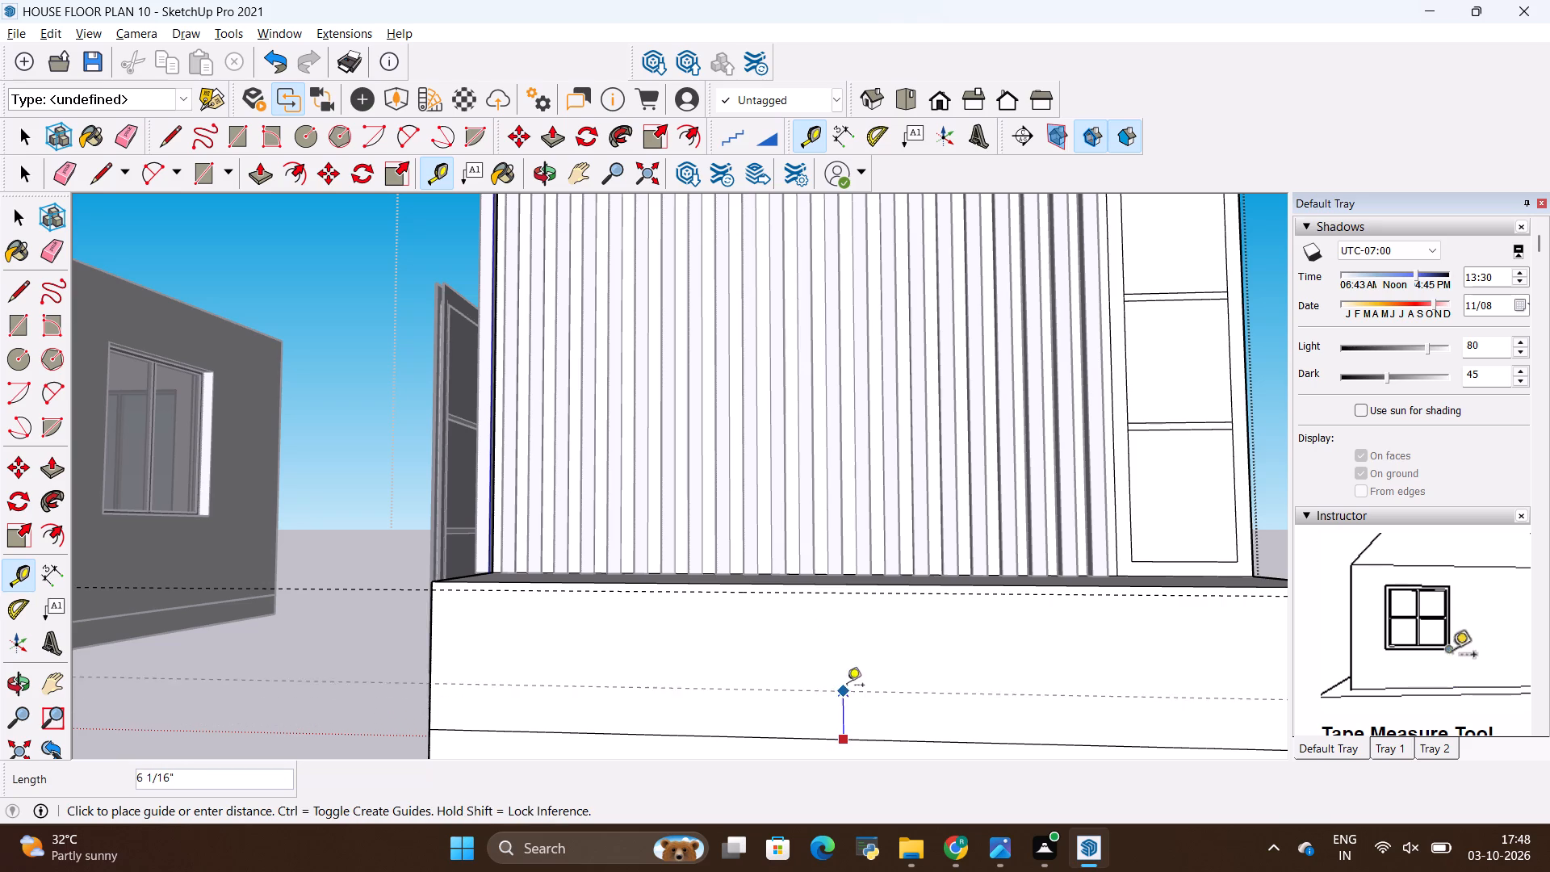
key(BackSpace)
key(BackSpace)
text(1")
key(Return)
scroll(161, 689, down, 5)
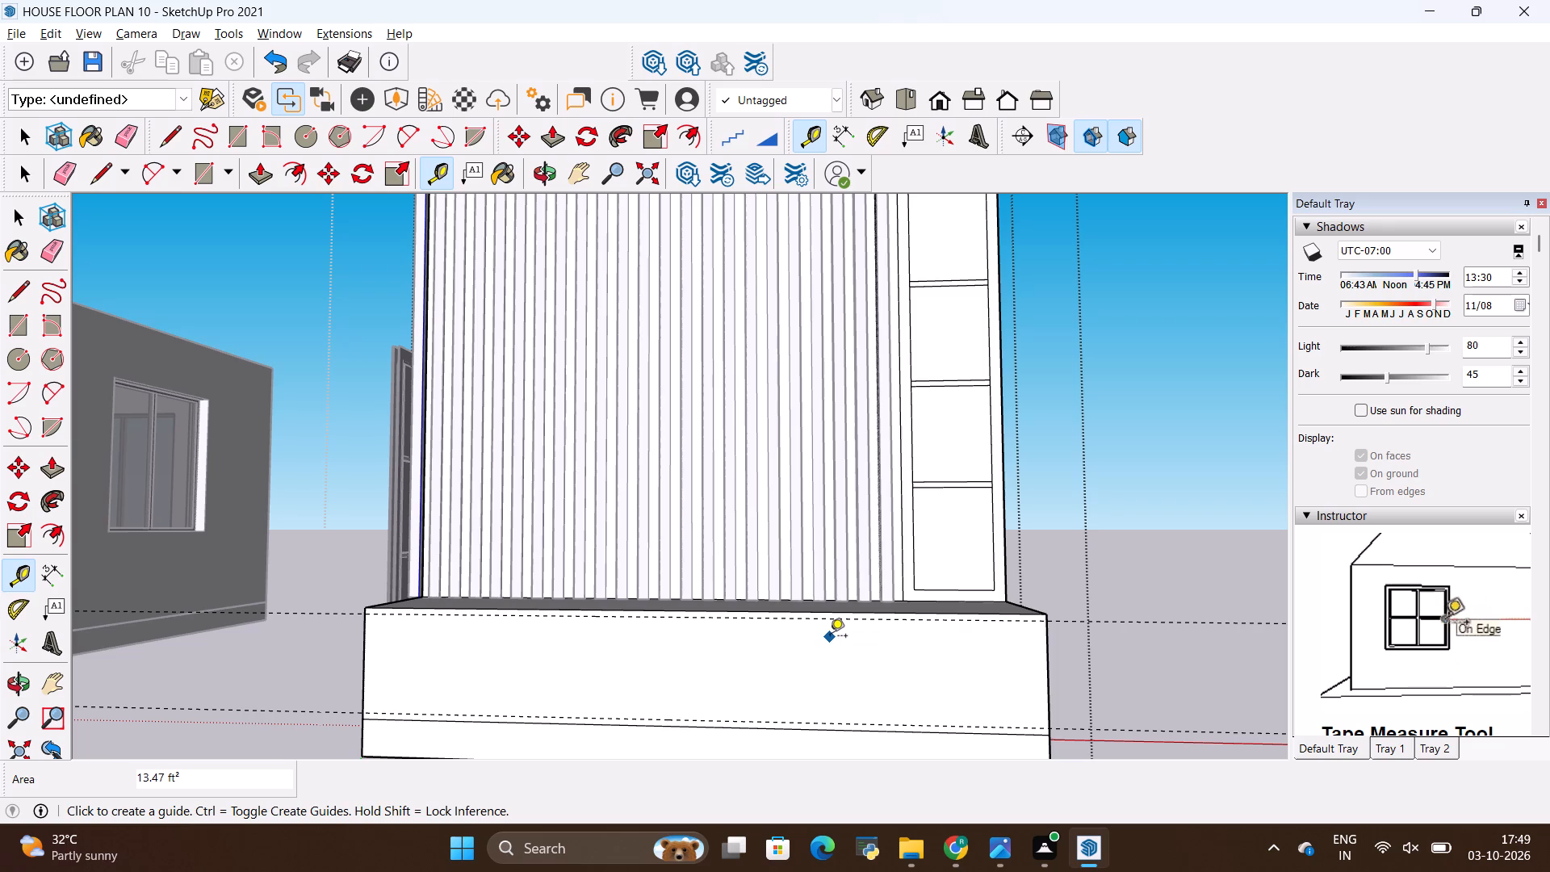
Check the drawer unit's rounded end in the photo and place a vertical guide 1' inward from the base's end opposite the shelf column.
key(alt+Tab)
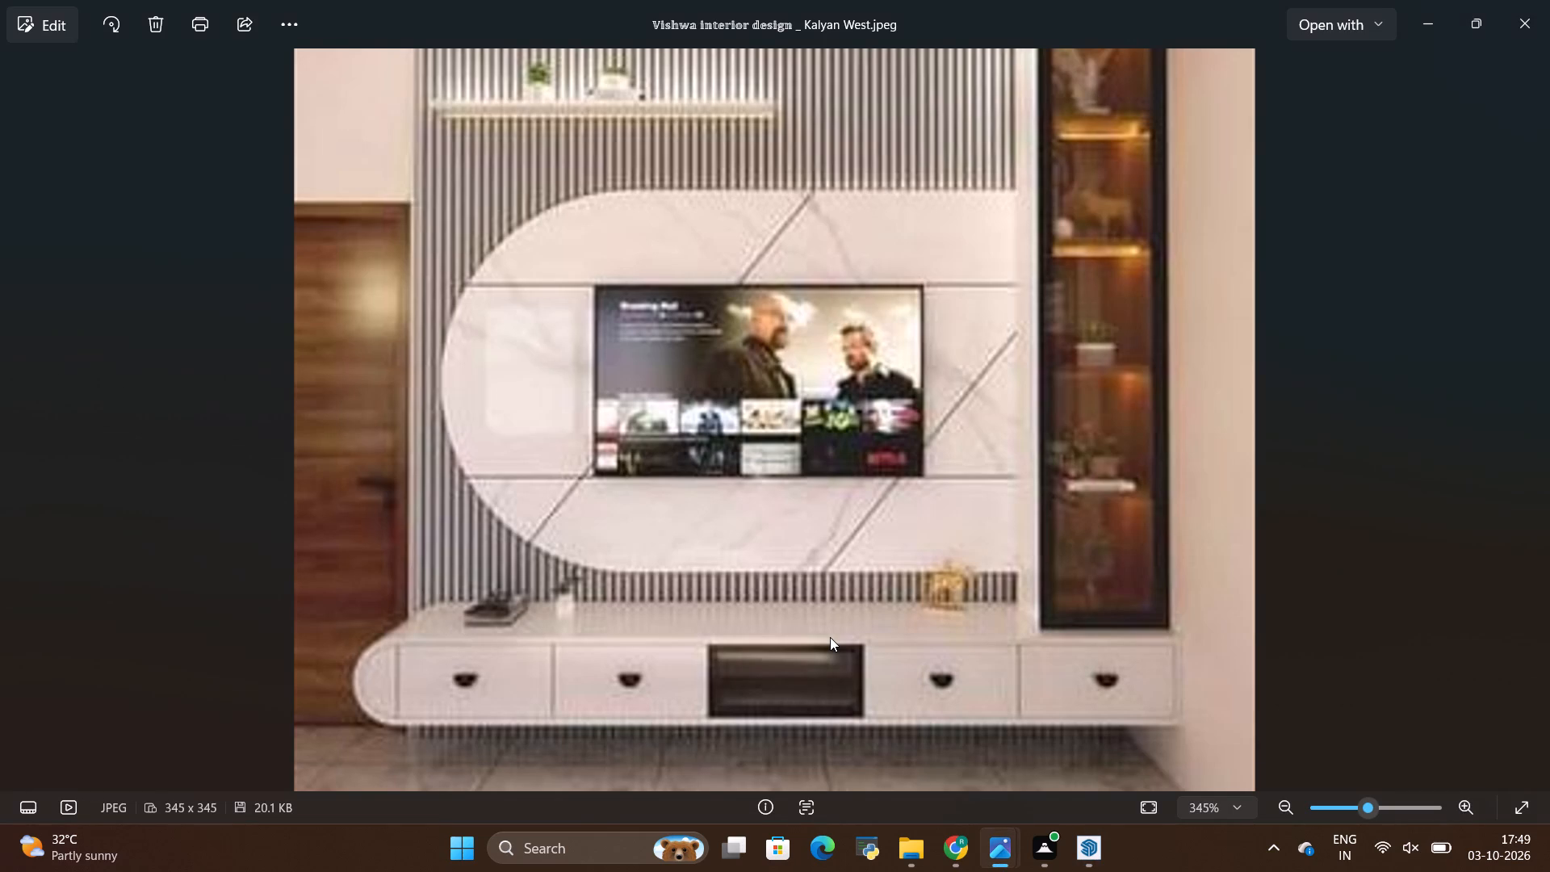
key(alt+Tab)
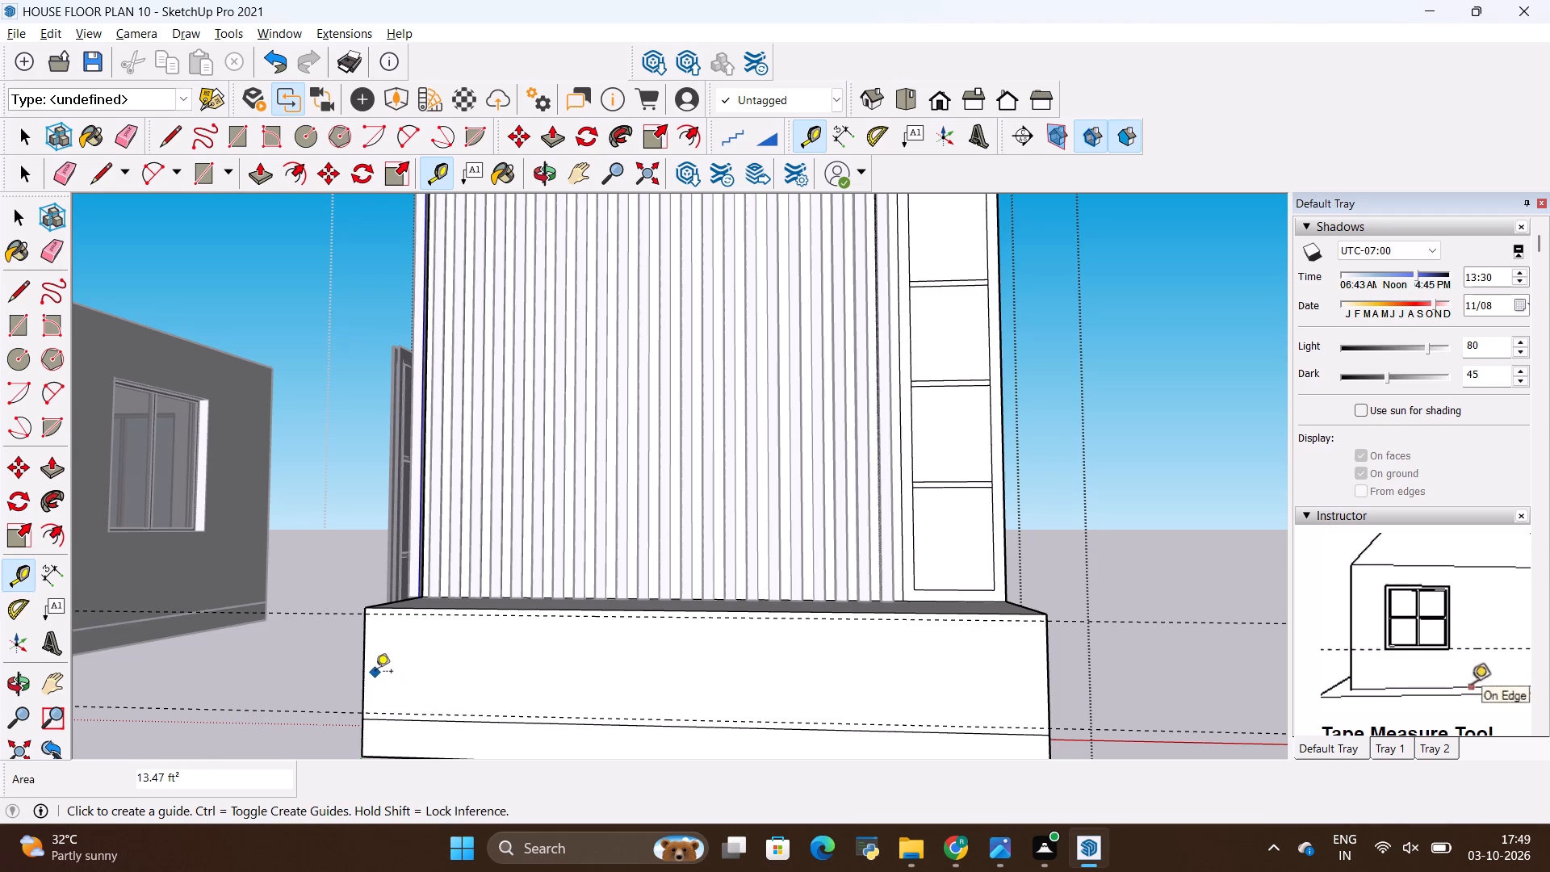
click(361, 670)
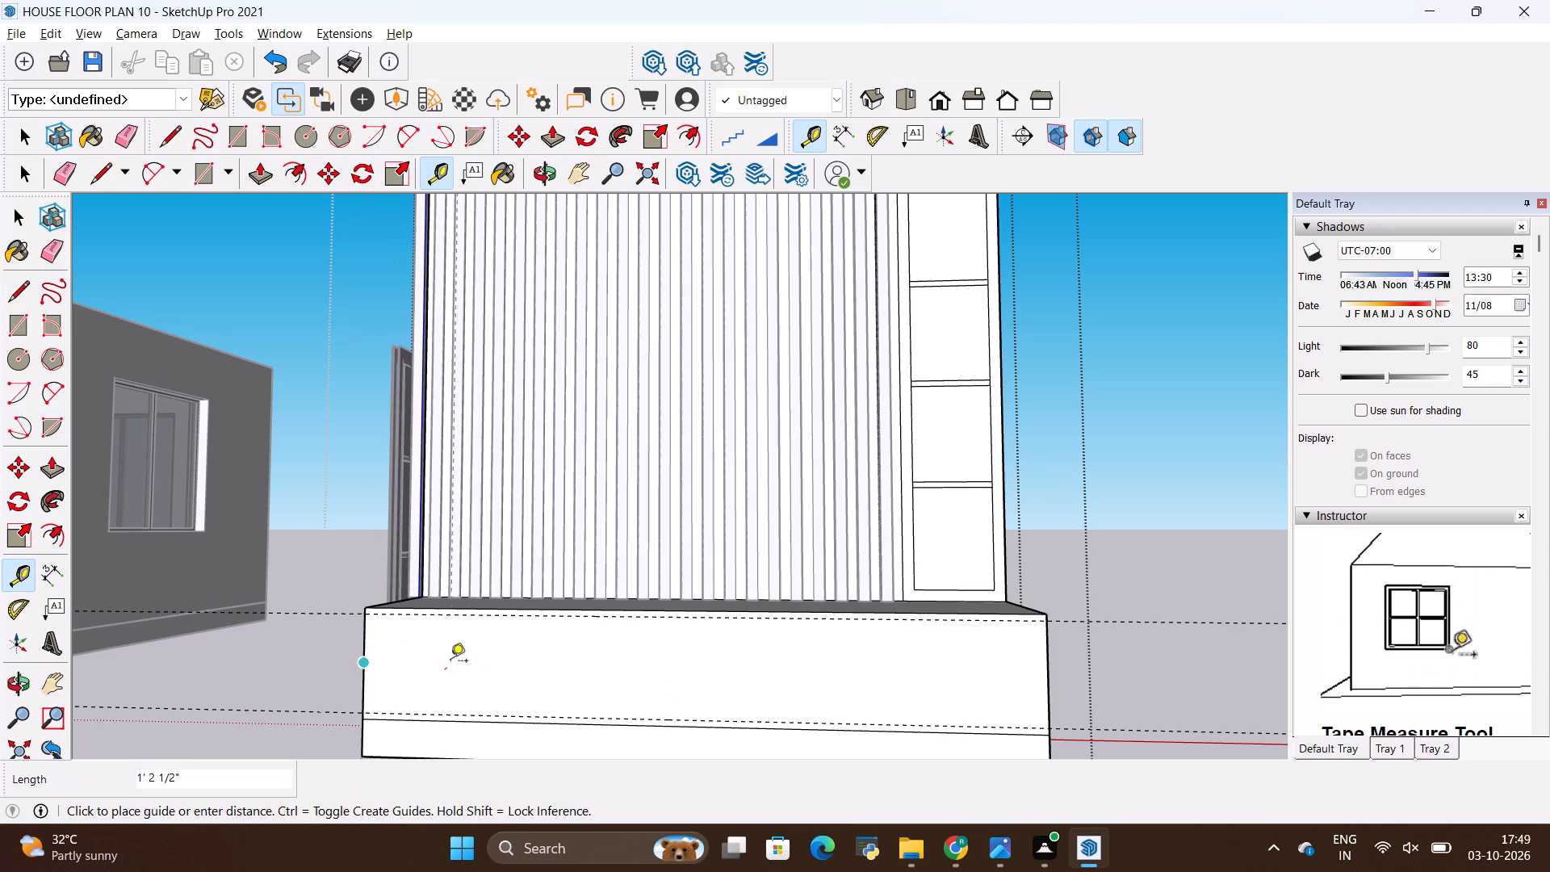
text(1')
key(Return)
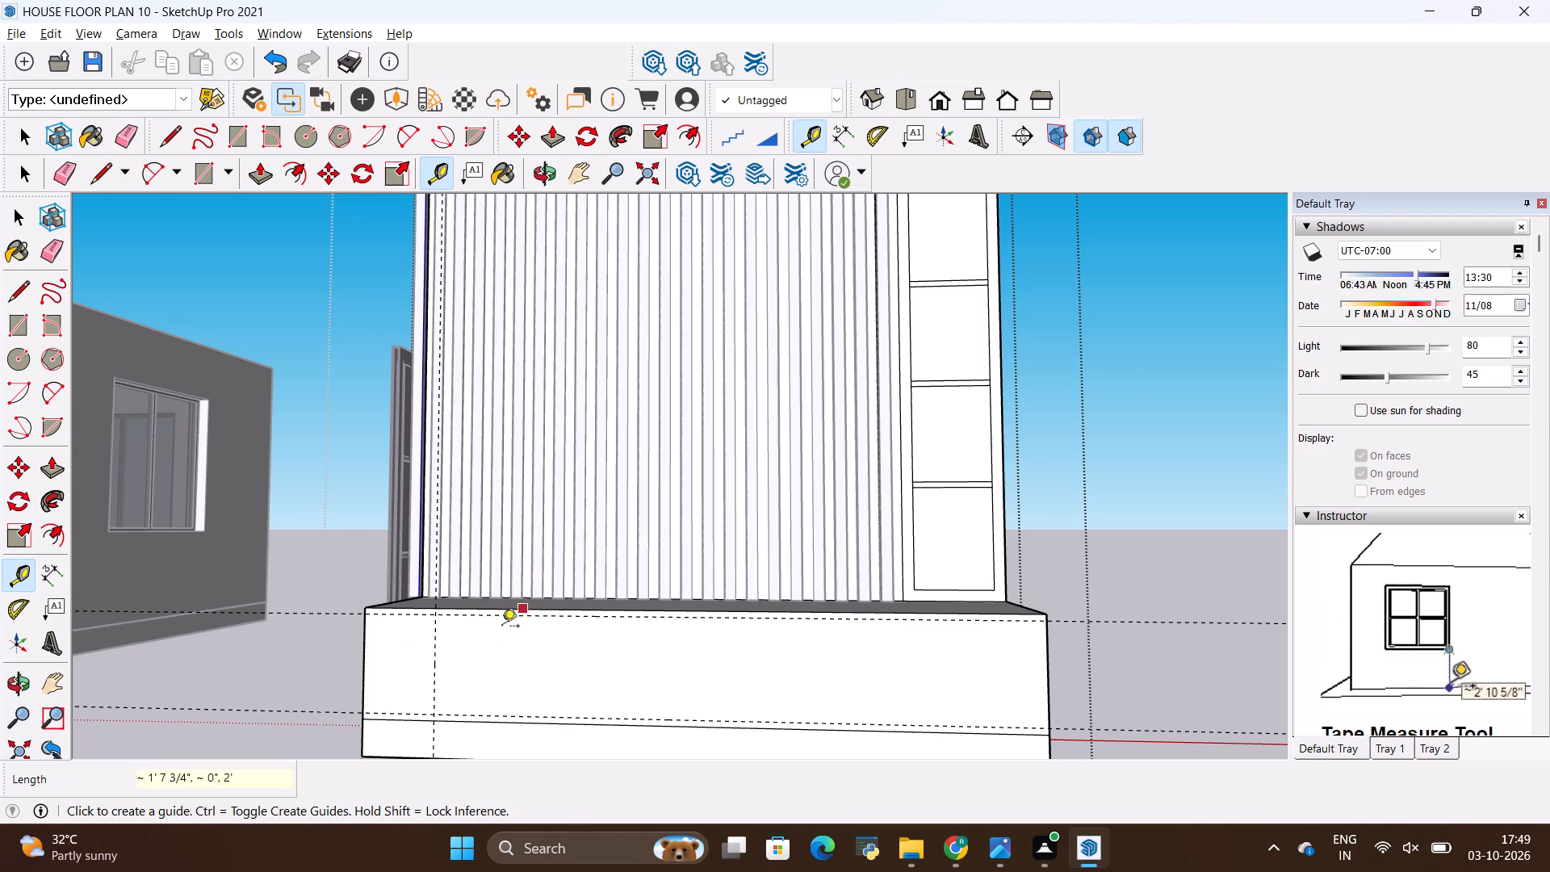
scroll(482, 643, up, 4)
scroll(402, 555, down, 3)
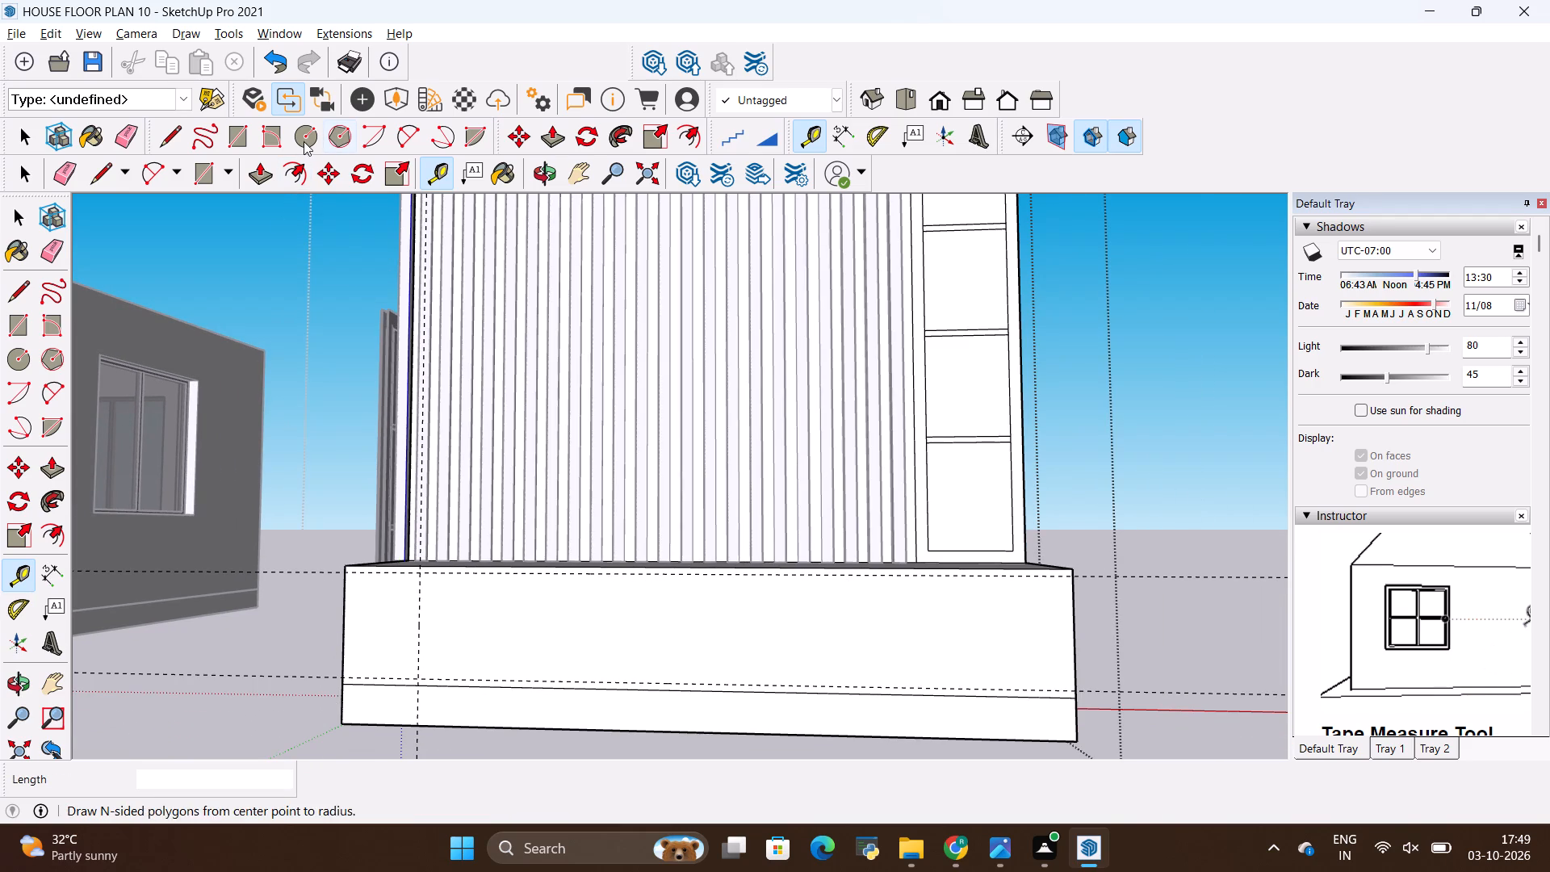
Draw a 2-point arc between the two guide intersections, spanning 1' 4" and bulging about 6 3/4" toward the base's end.
click(400, 133)
scroll(384, 589, up, 10)
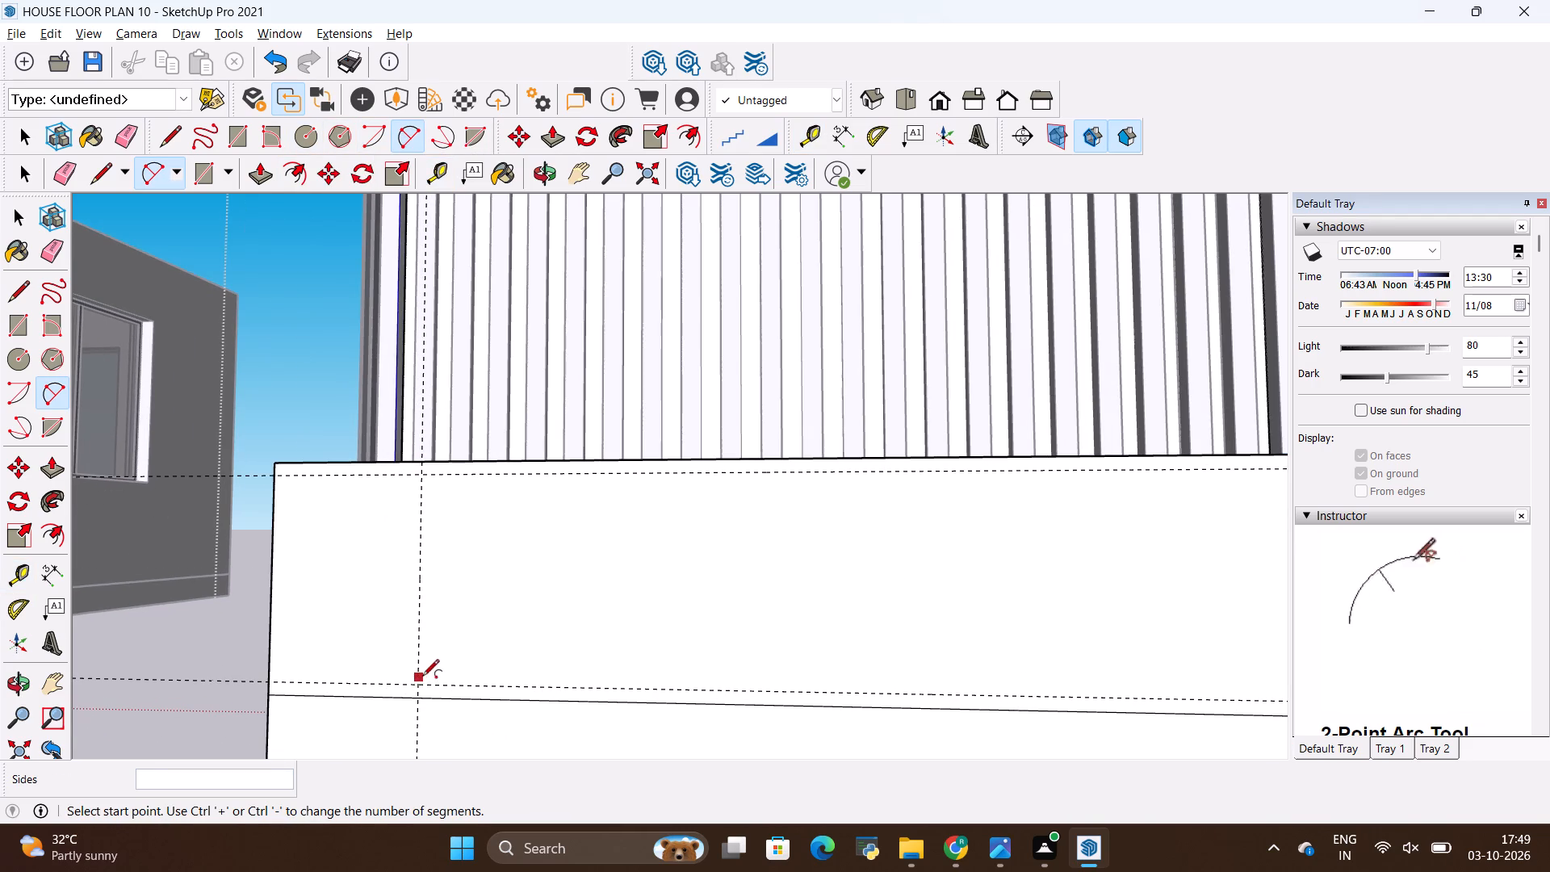
click(417, 686)
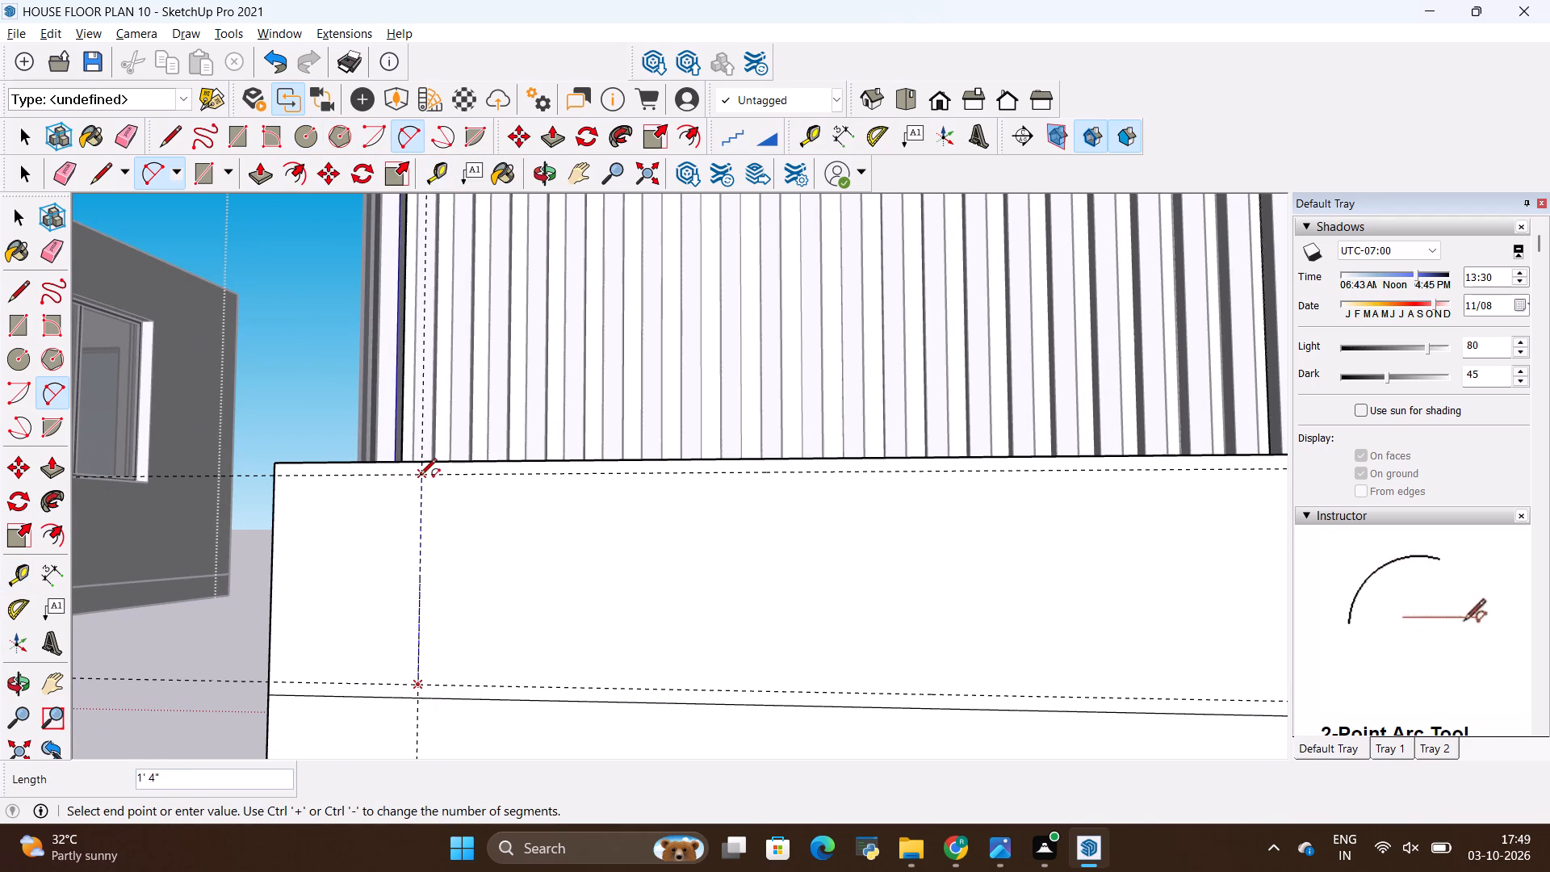
click(420, 476)
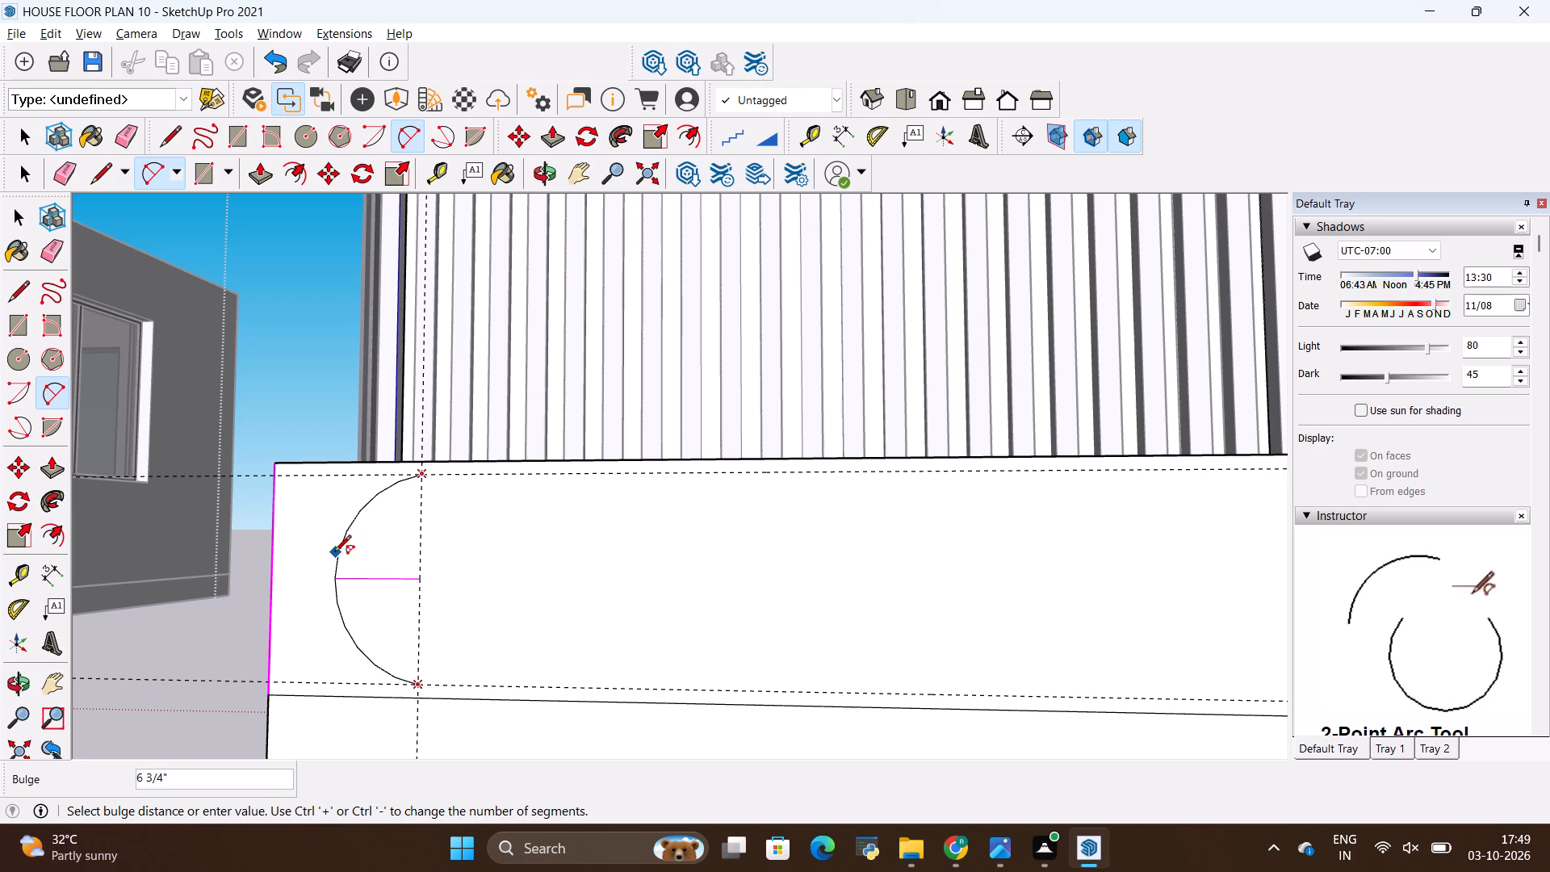
click(334, 553)
Draw an outer 2-point arc along the vertical guide across the band's full 1' 6" height, with an 8" bulge.
scroll(378, 733, up, 2)
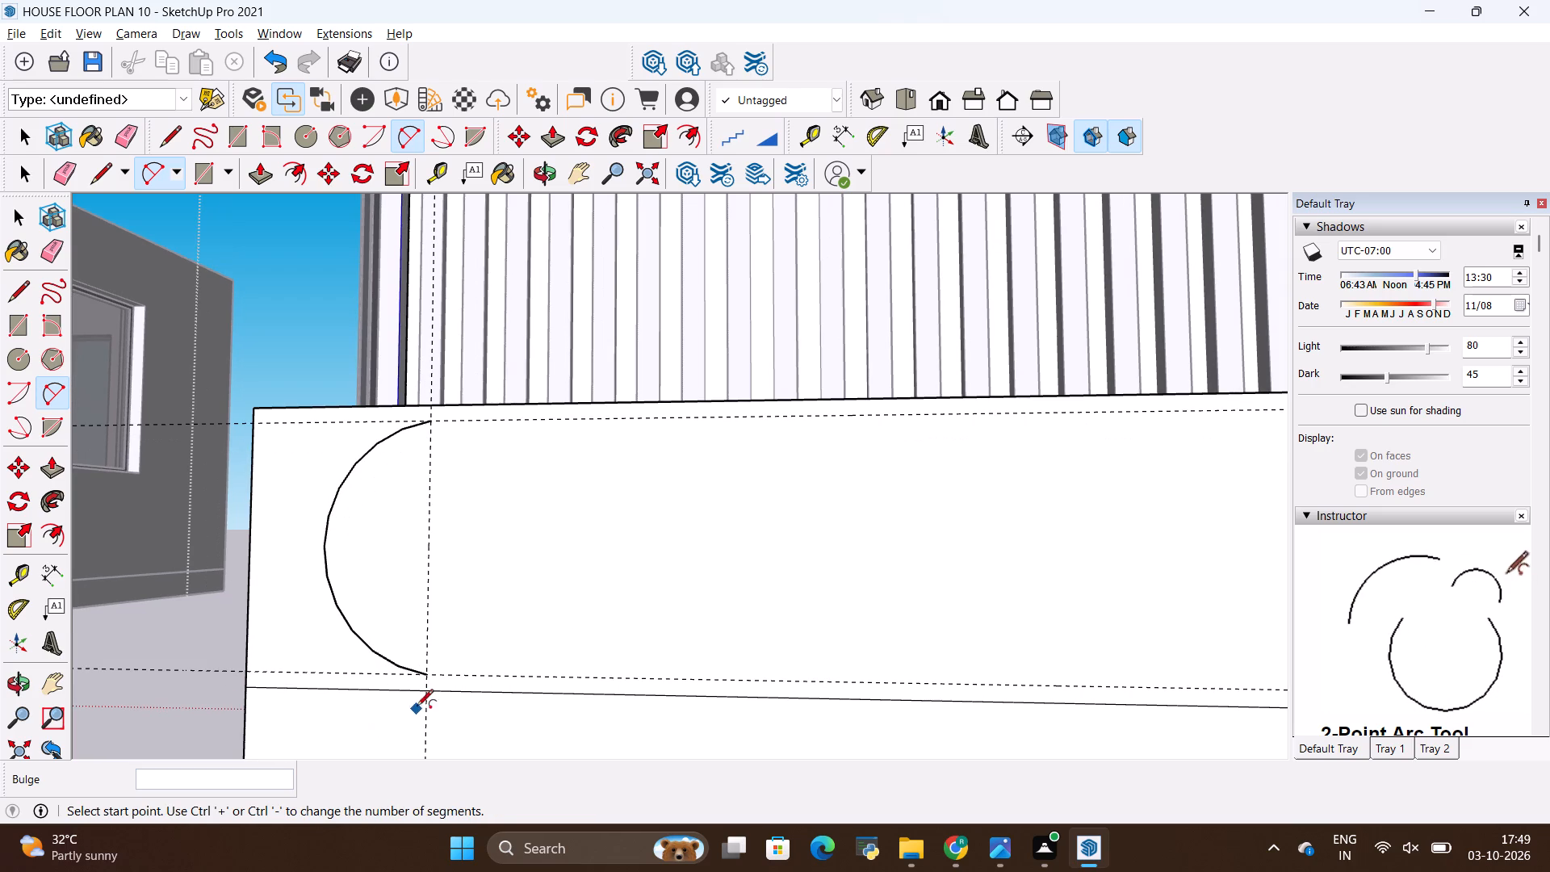
click(425, 687)
scroll(412, 407, up, 2)
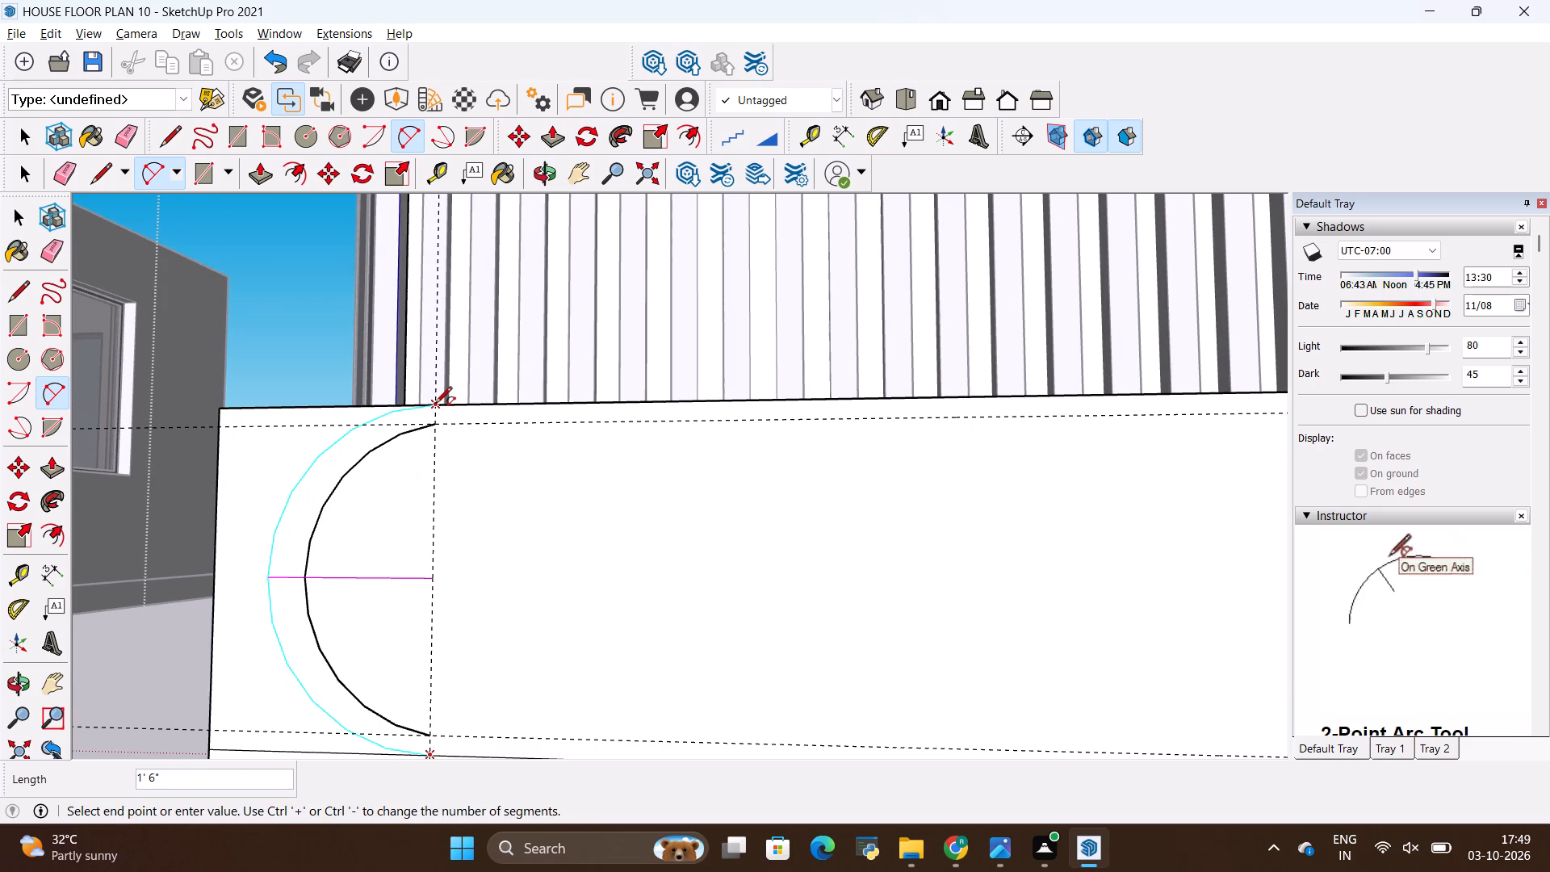
click(435, 405)
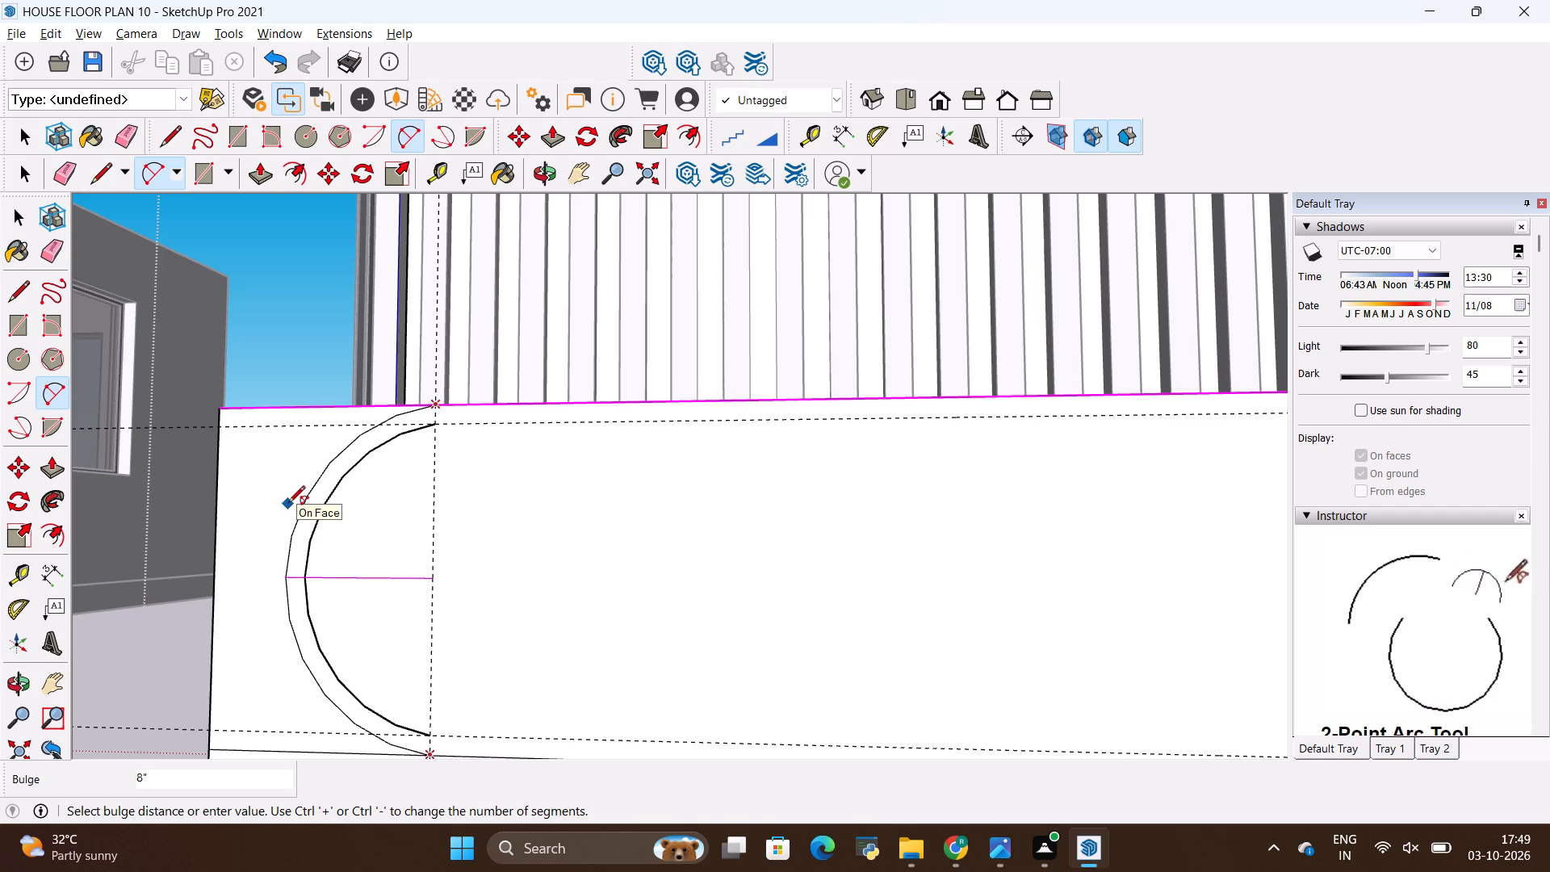
click(288, 504)
scroll(383, 456, down, 5)
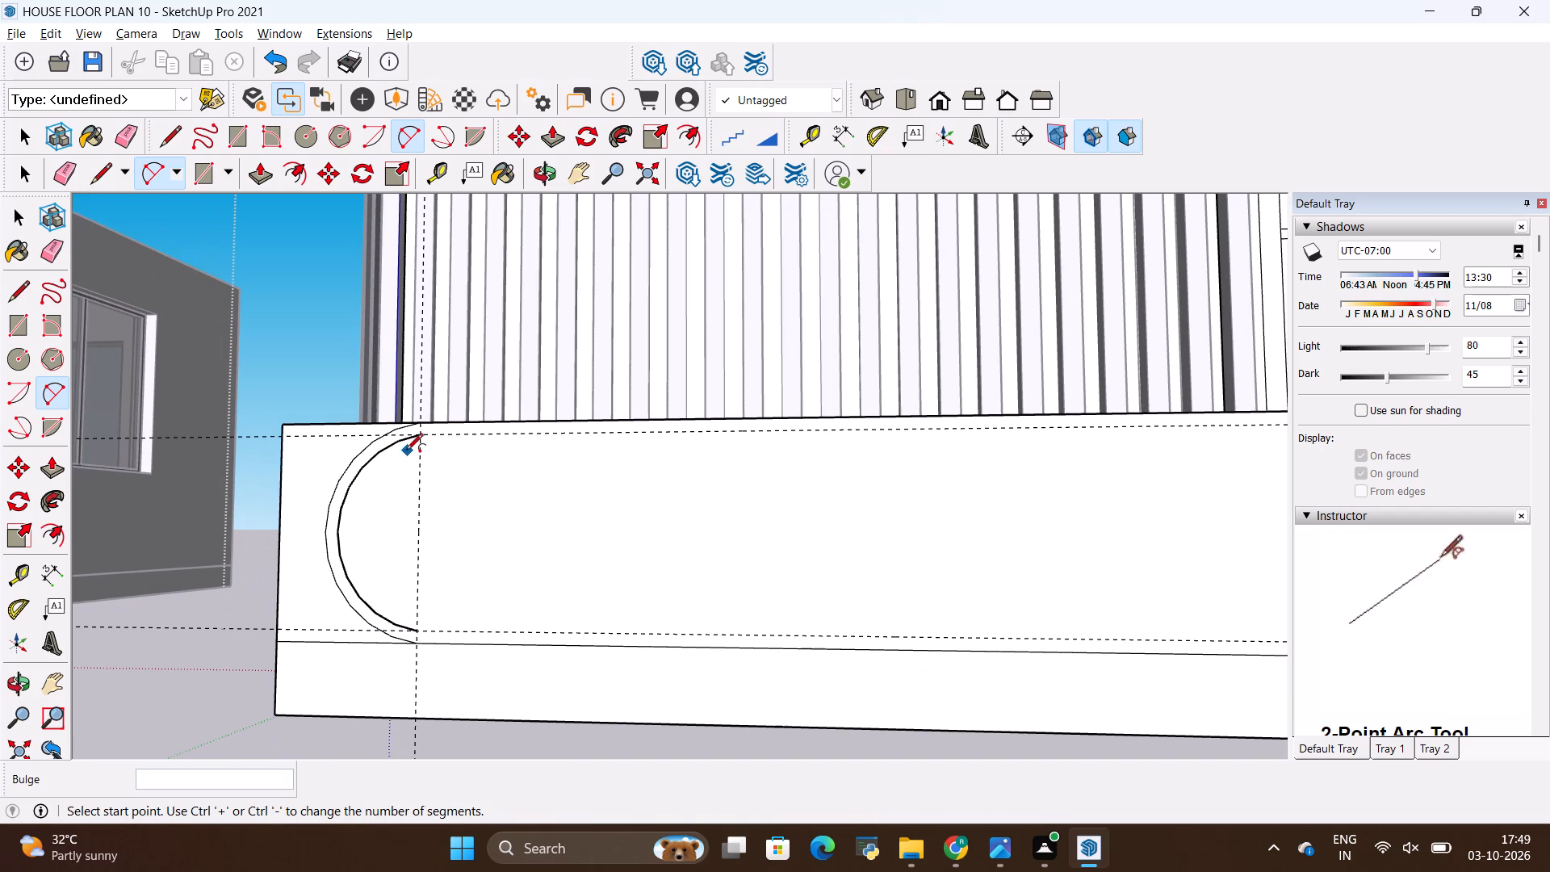
key(Escape)
Erase the vertical guide that passes through the arc endpoints on the base front.
middle_drag(419, 520, 539, 550)
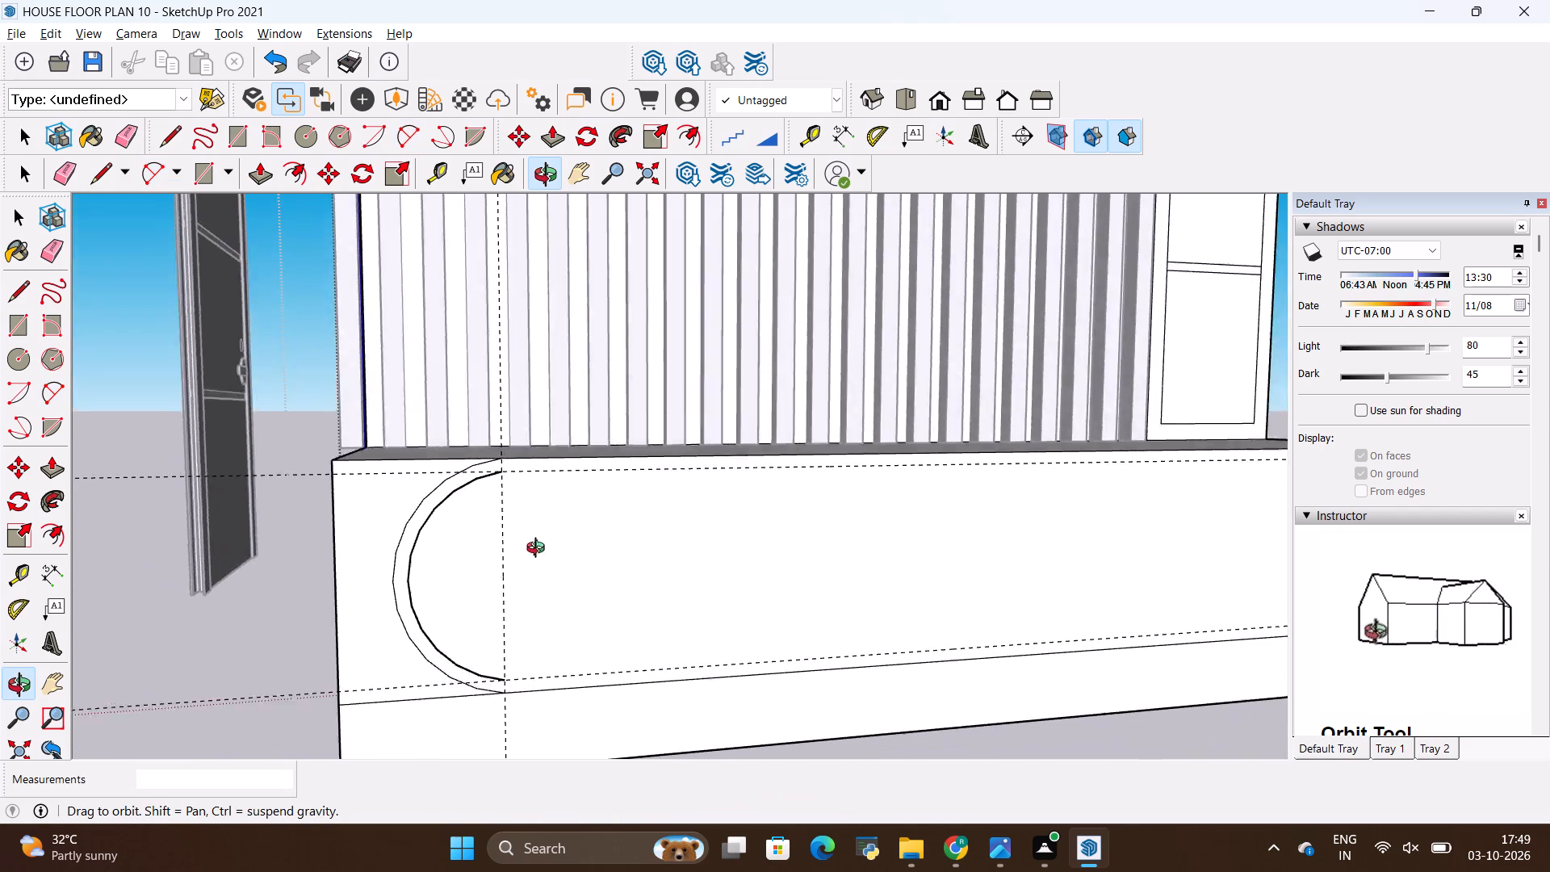
middle_drag(539, 550, 538, 546)
scroll(518, 543, down, 3)
key(space)
click(480, 564)
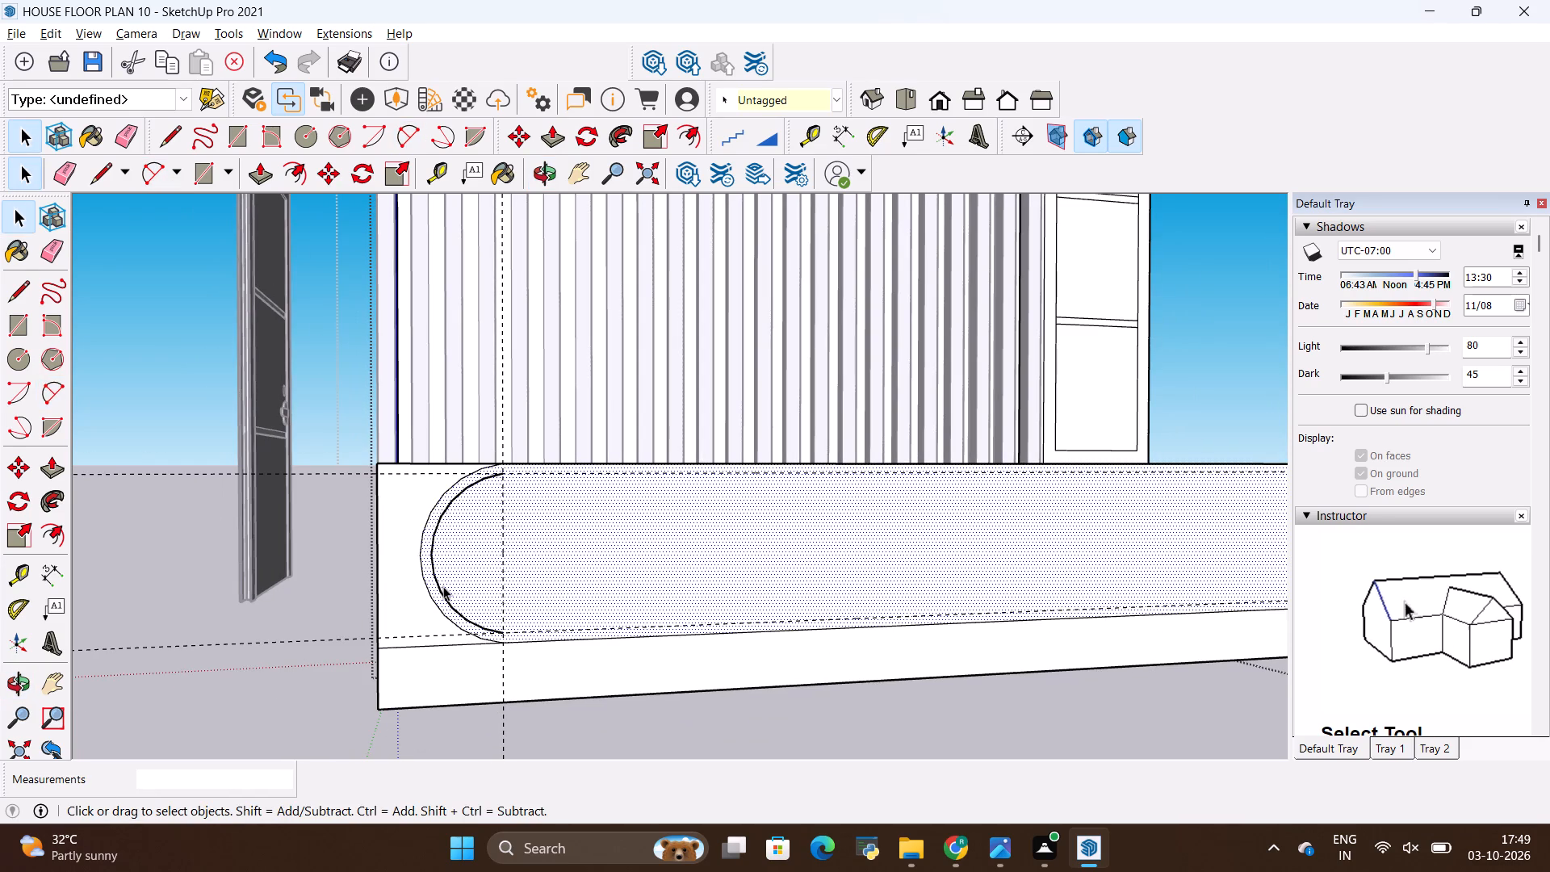
scroll(442, 586, up, 4)
key(e)
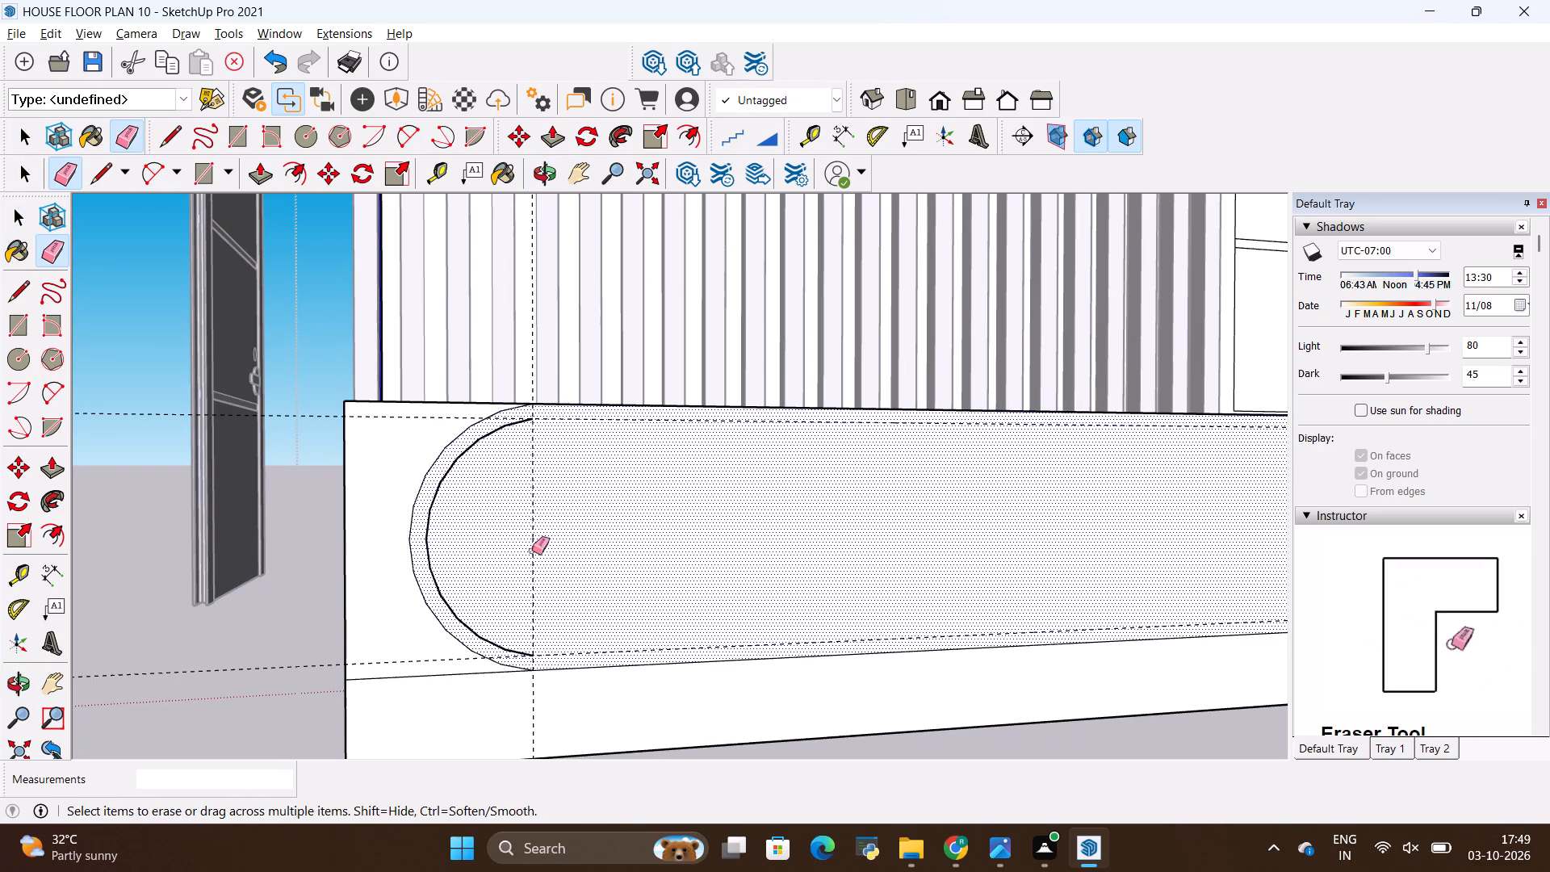
drag(532, 551, 530, 564)
Move both the inner and outer arcs about 4" along the base front until the outer arc touches the base's end.
scroll(508, 571, down, 3)
scroll(505, 605, up, 6)
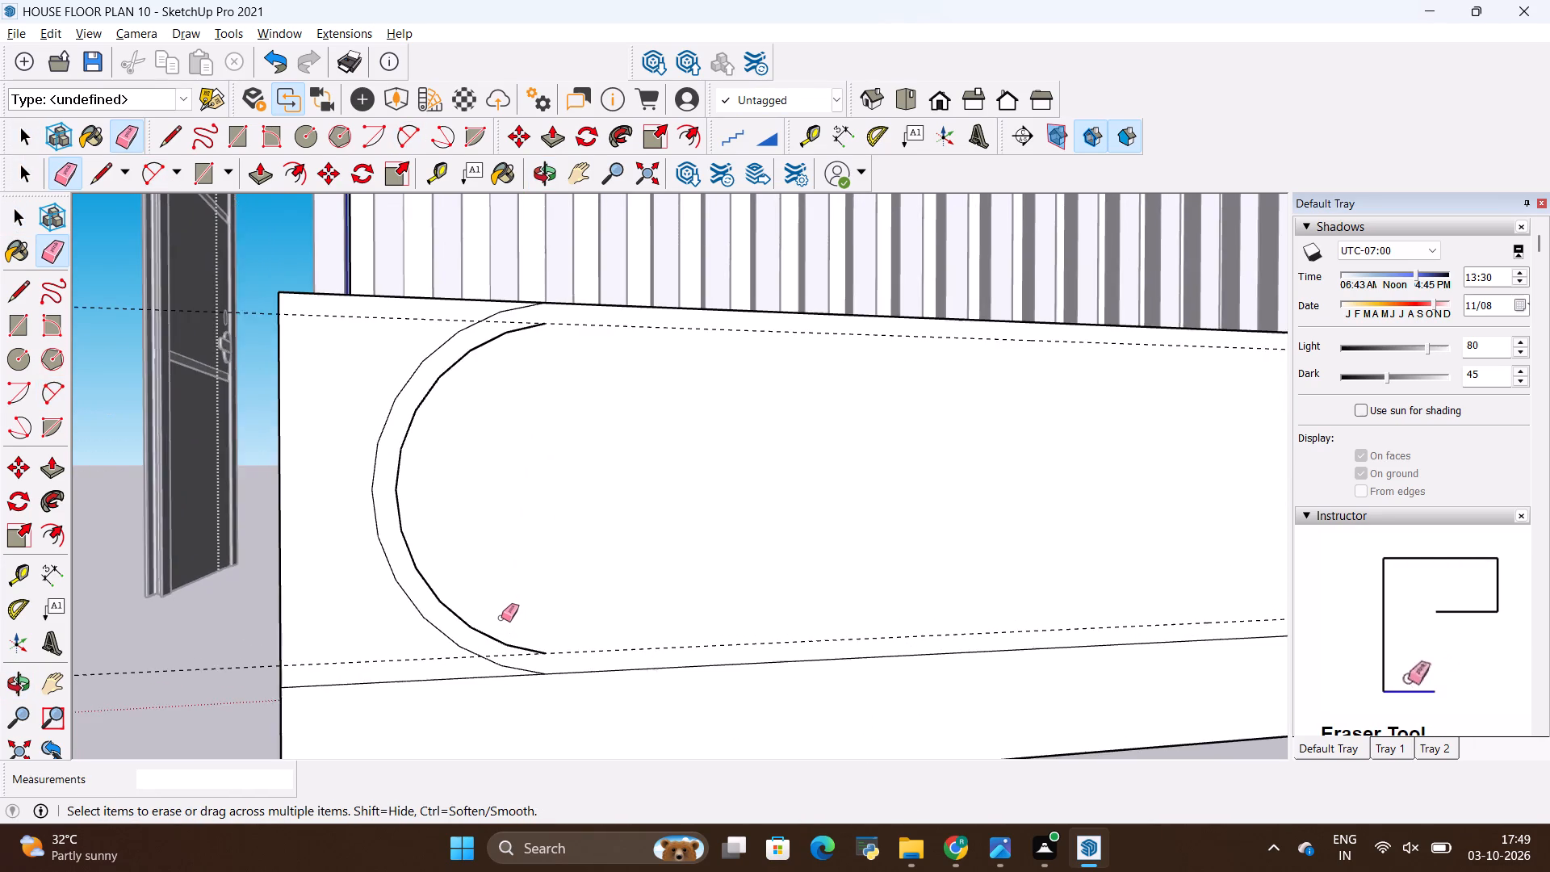
scroll(499, 618, up, 1)
key(space)
scroll(460, 641, up, 3)
click(460, 614)
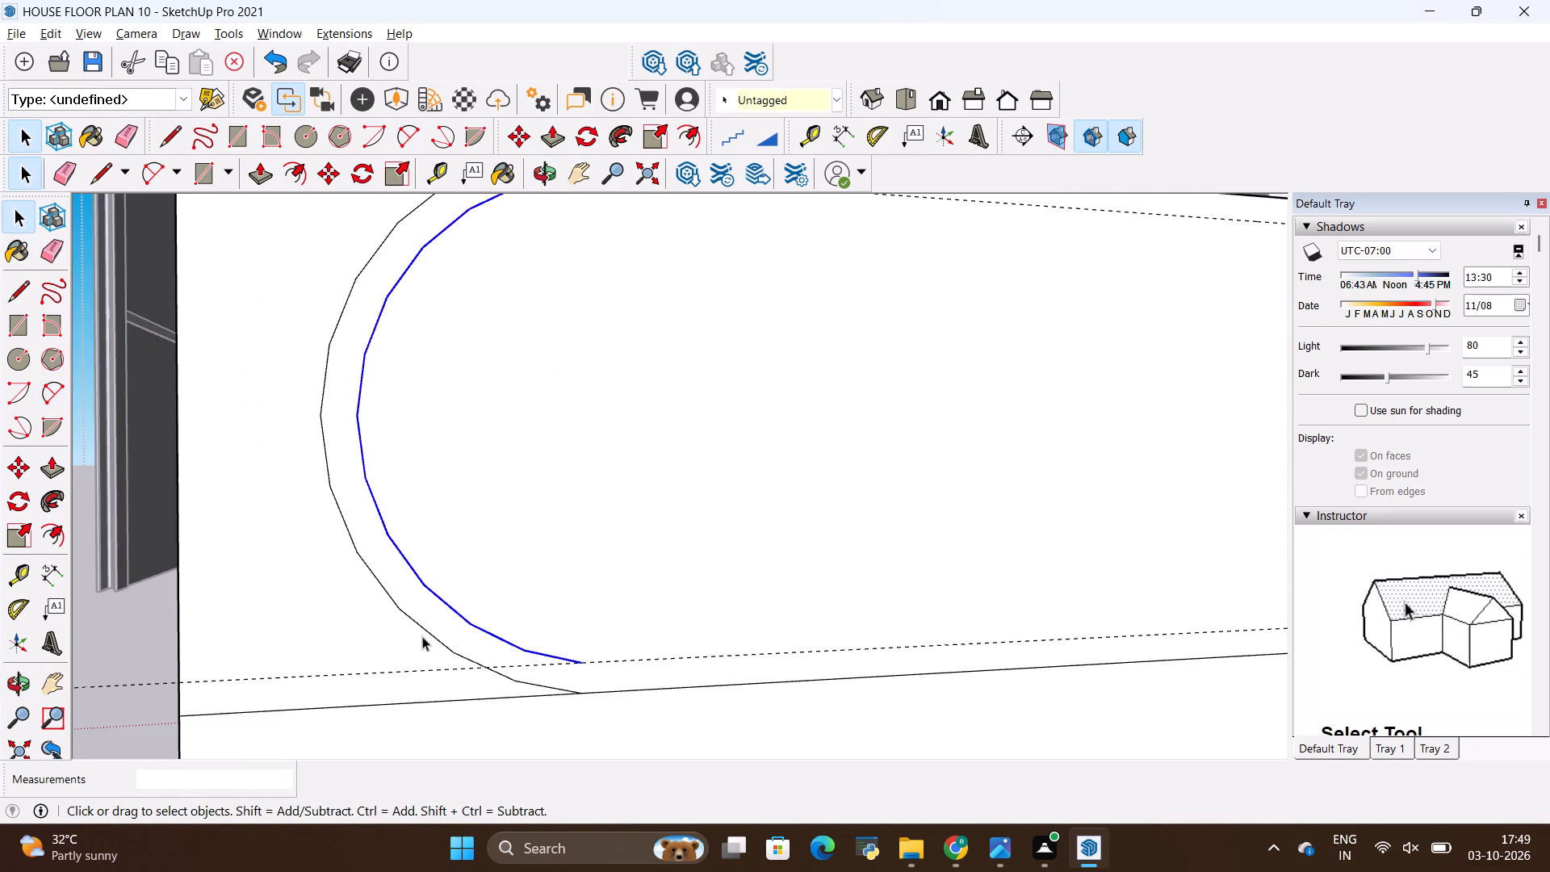
key(space)
click(416, 623)
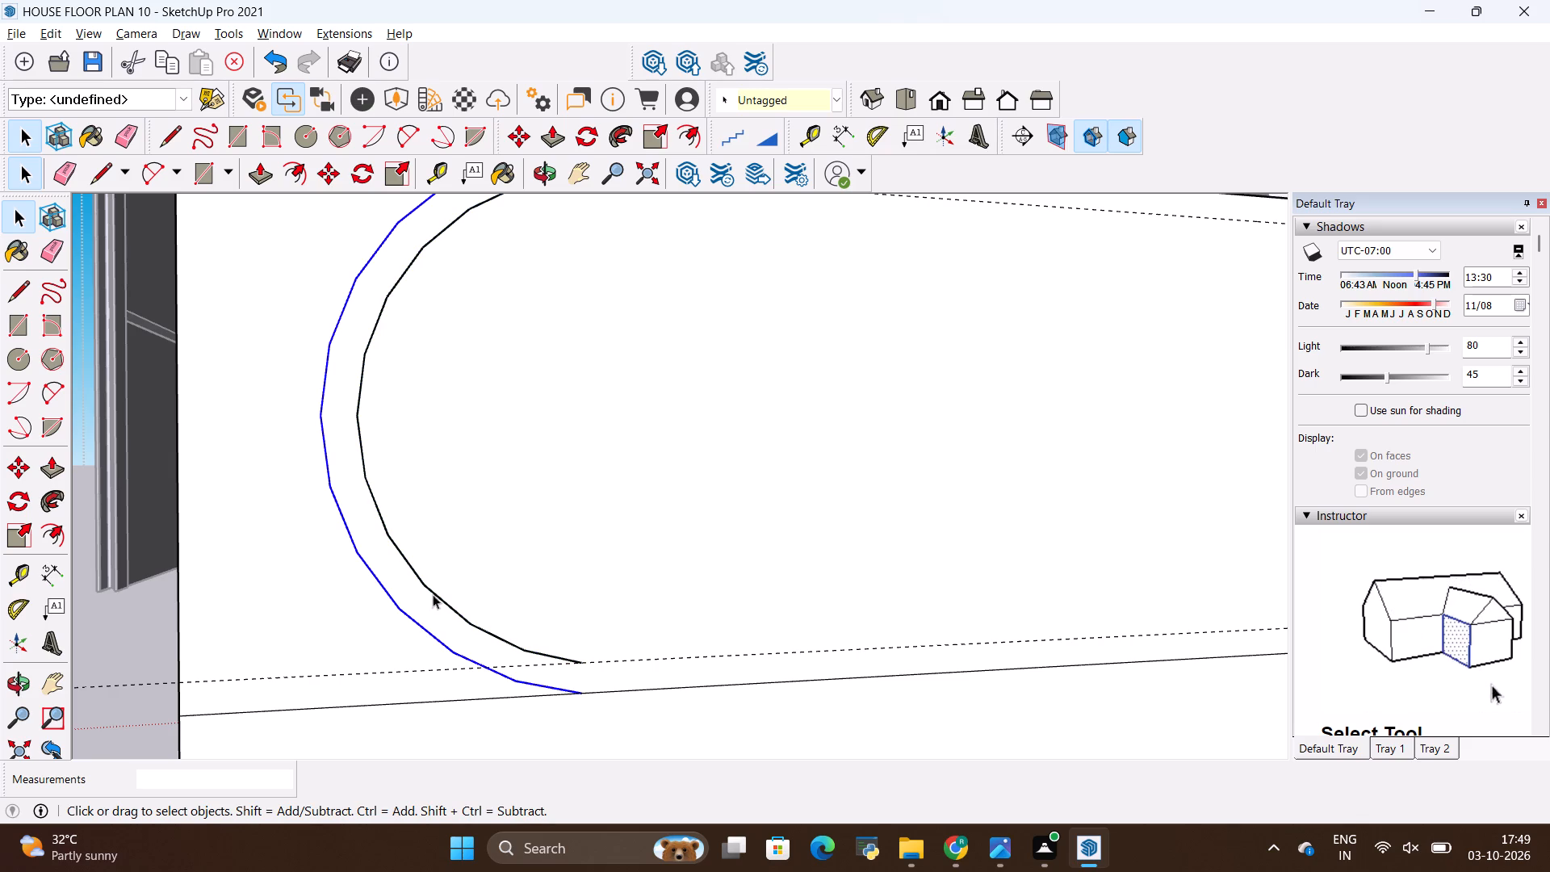
ctrl+click(440, 594)
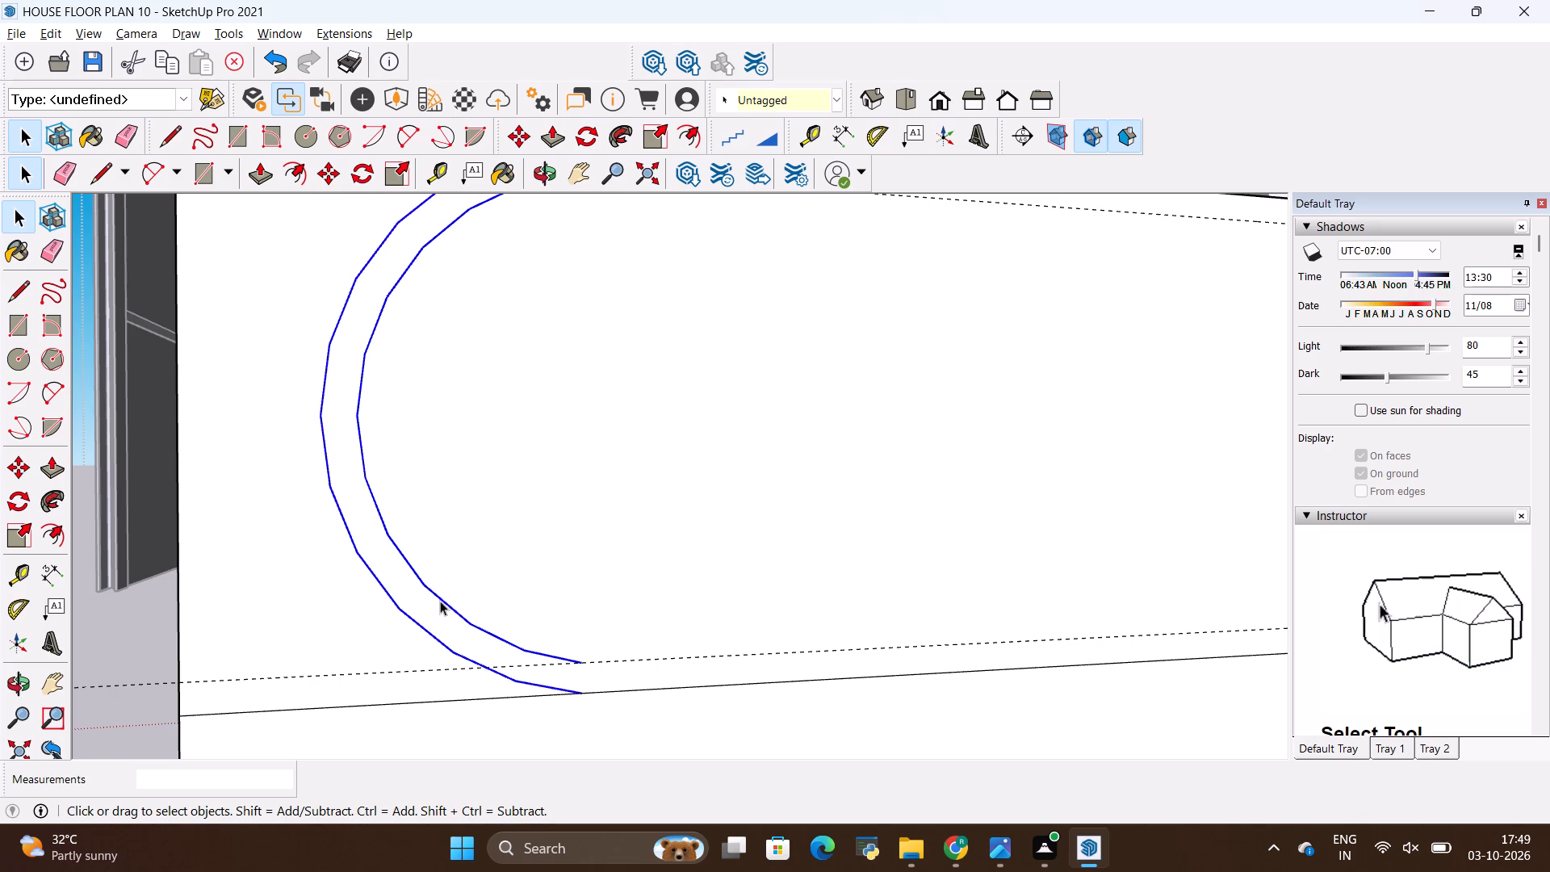
key(m)
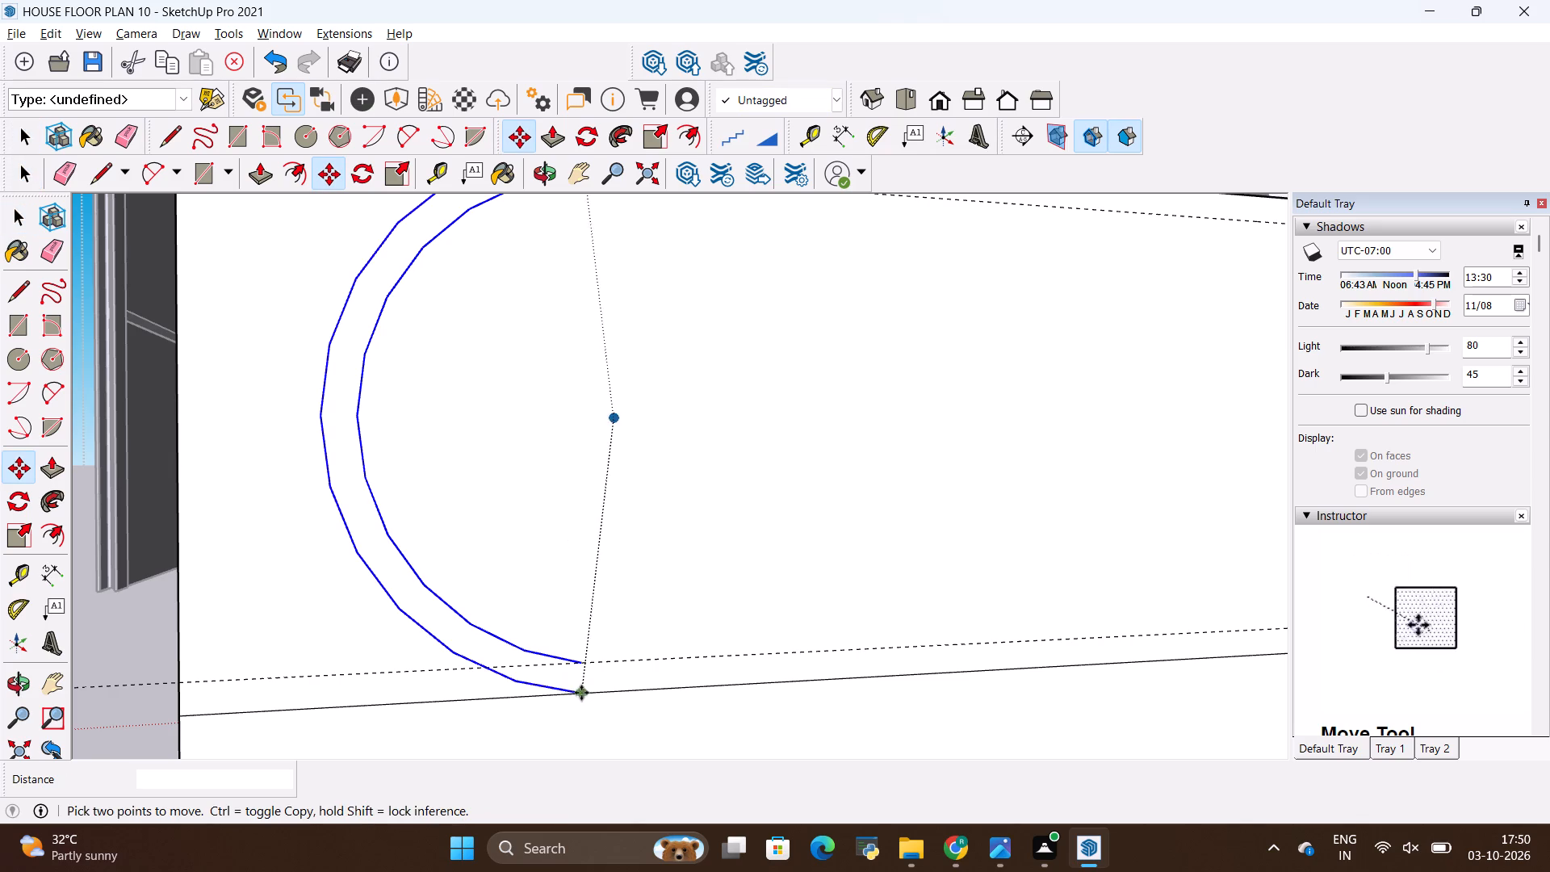
click(578, 696)
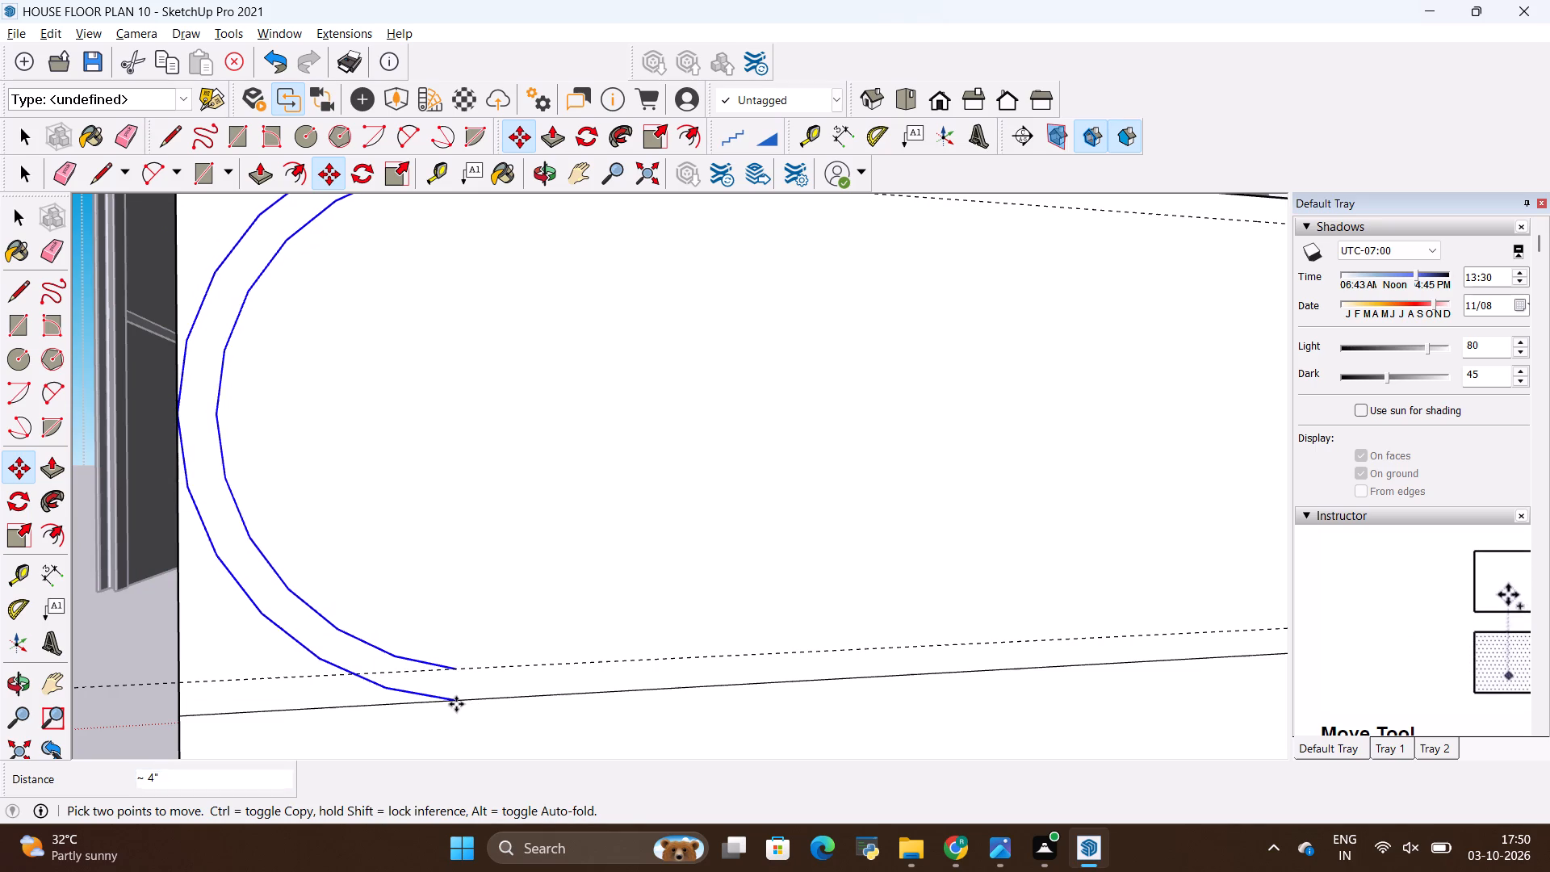
click(457, 704)
Draw a line along the upper guide from the inner arc's upper endpoint to the base's opposite end, about 8' 3 11/16" long.
scroll(538, 691, down, 5)
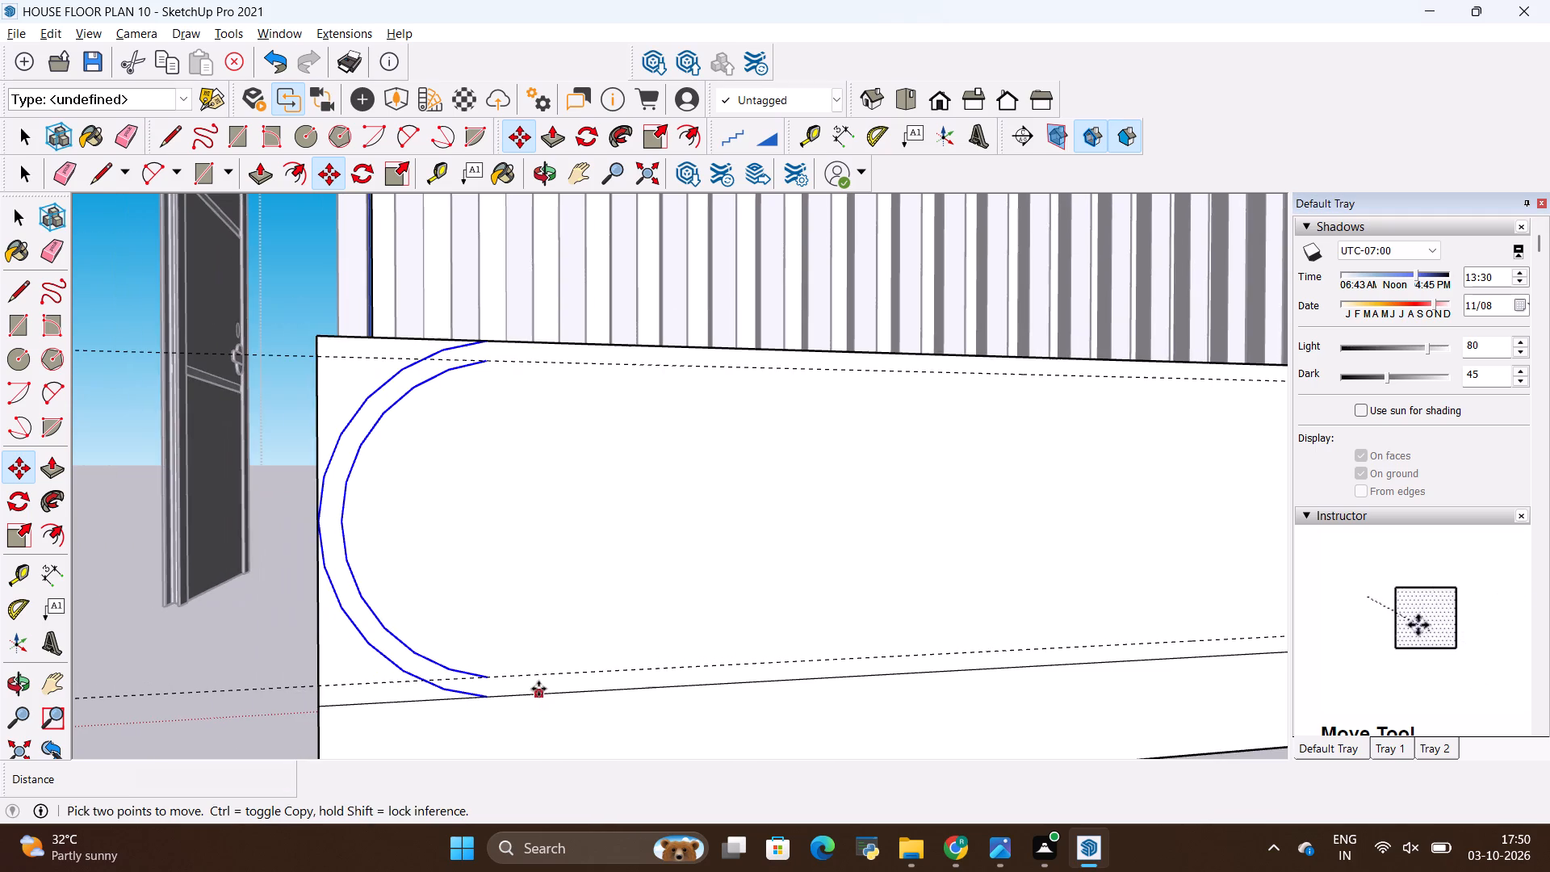
scroll(467, 342, up, 3)
scroll(413, 456, down, 8)
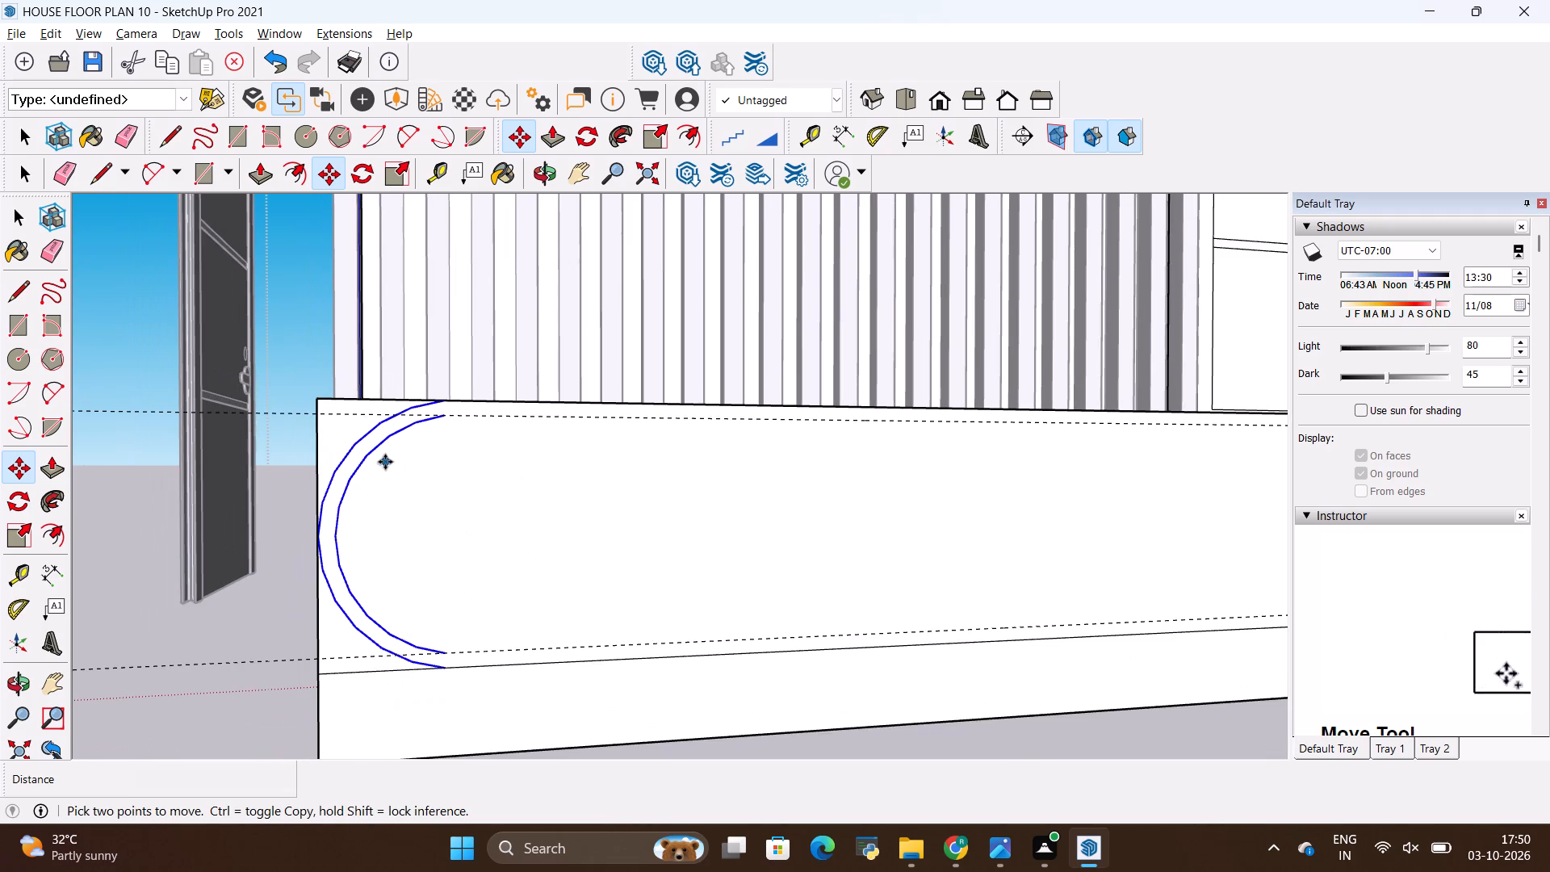
scroll(386, 463, down, 4)
scroll(290, 452, down, 4)
scroll(576, 542, up, 2)
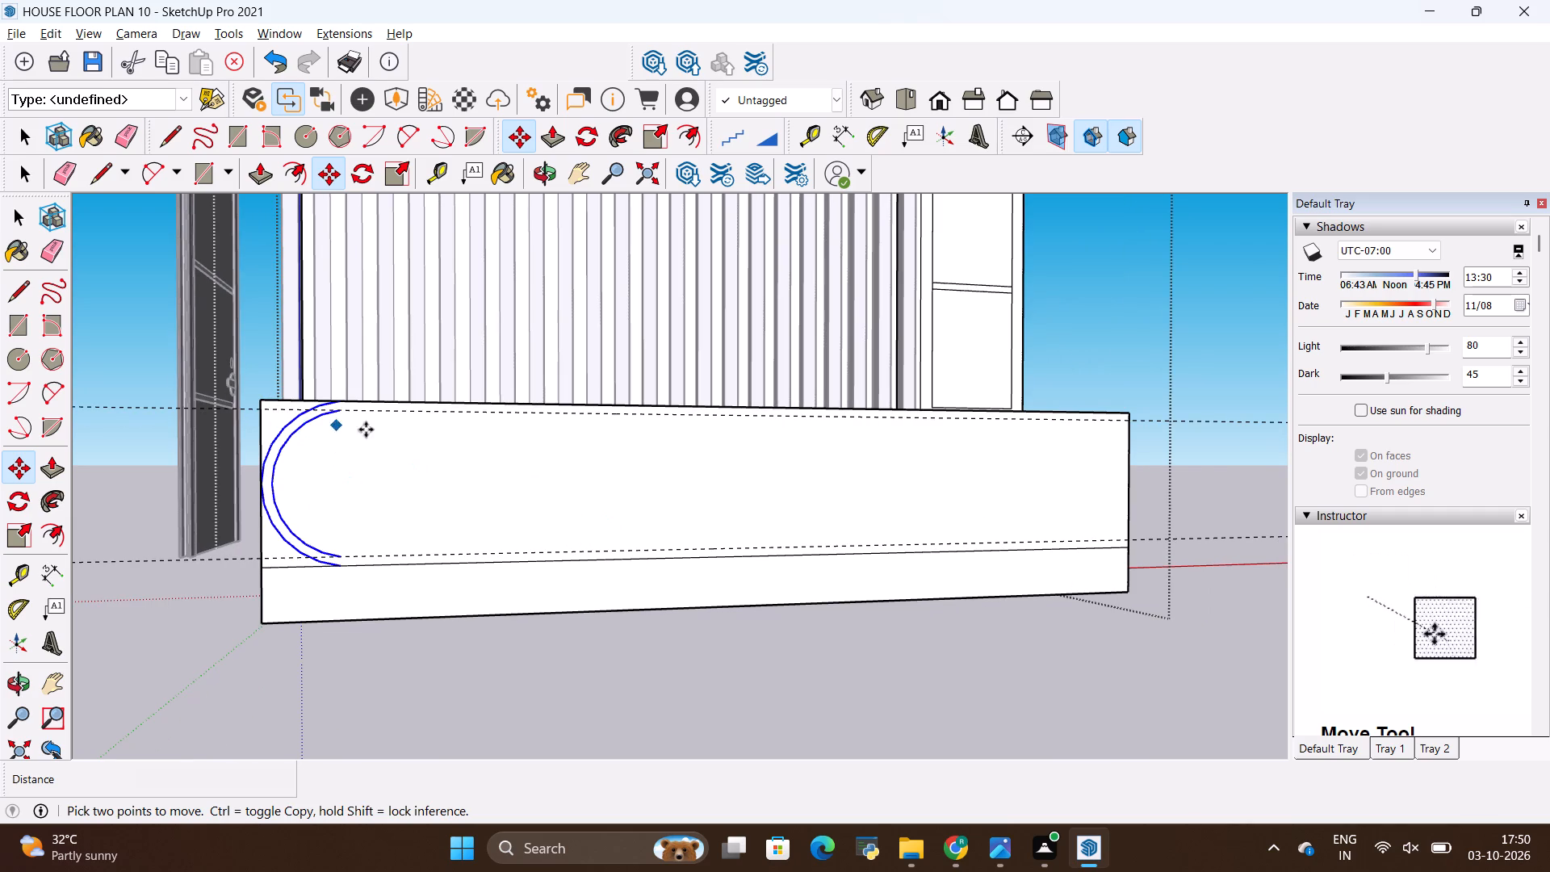
key(l)
scroll(359, 417, up, 3)
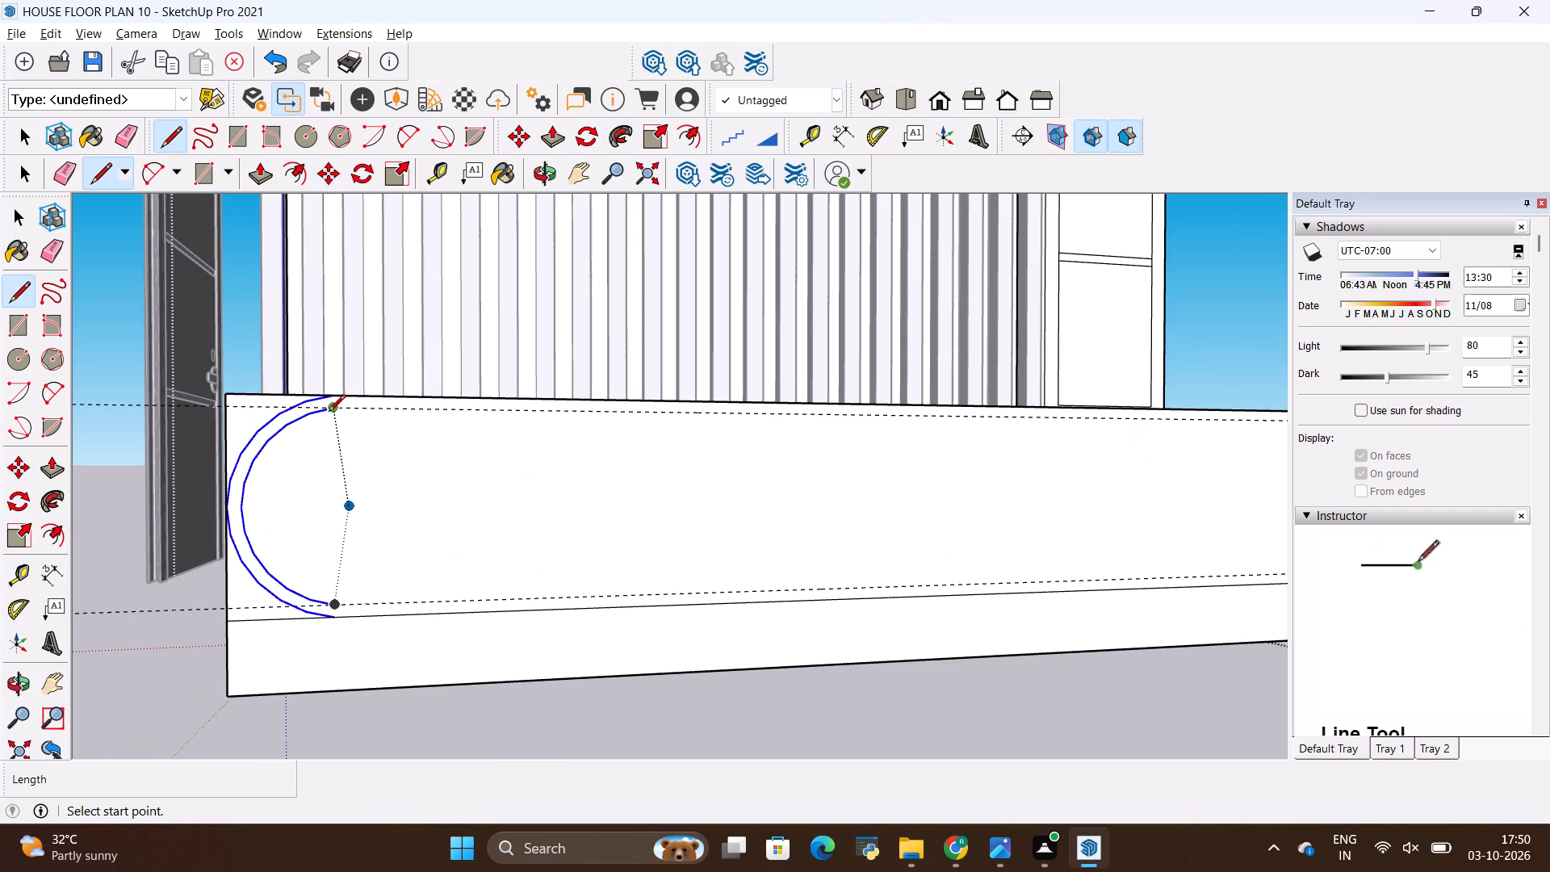
click(326, 413)
scroll(425, 465, down, 4)
scroll(178, 477, down, 4)
scroll(981, 433, up, 3)
scroll(856, 458, up, 7)
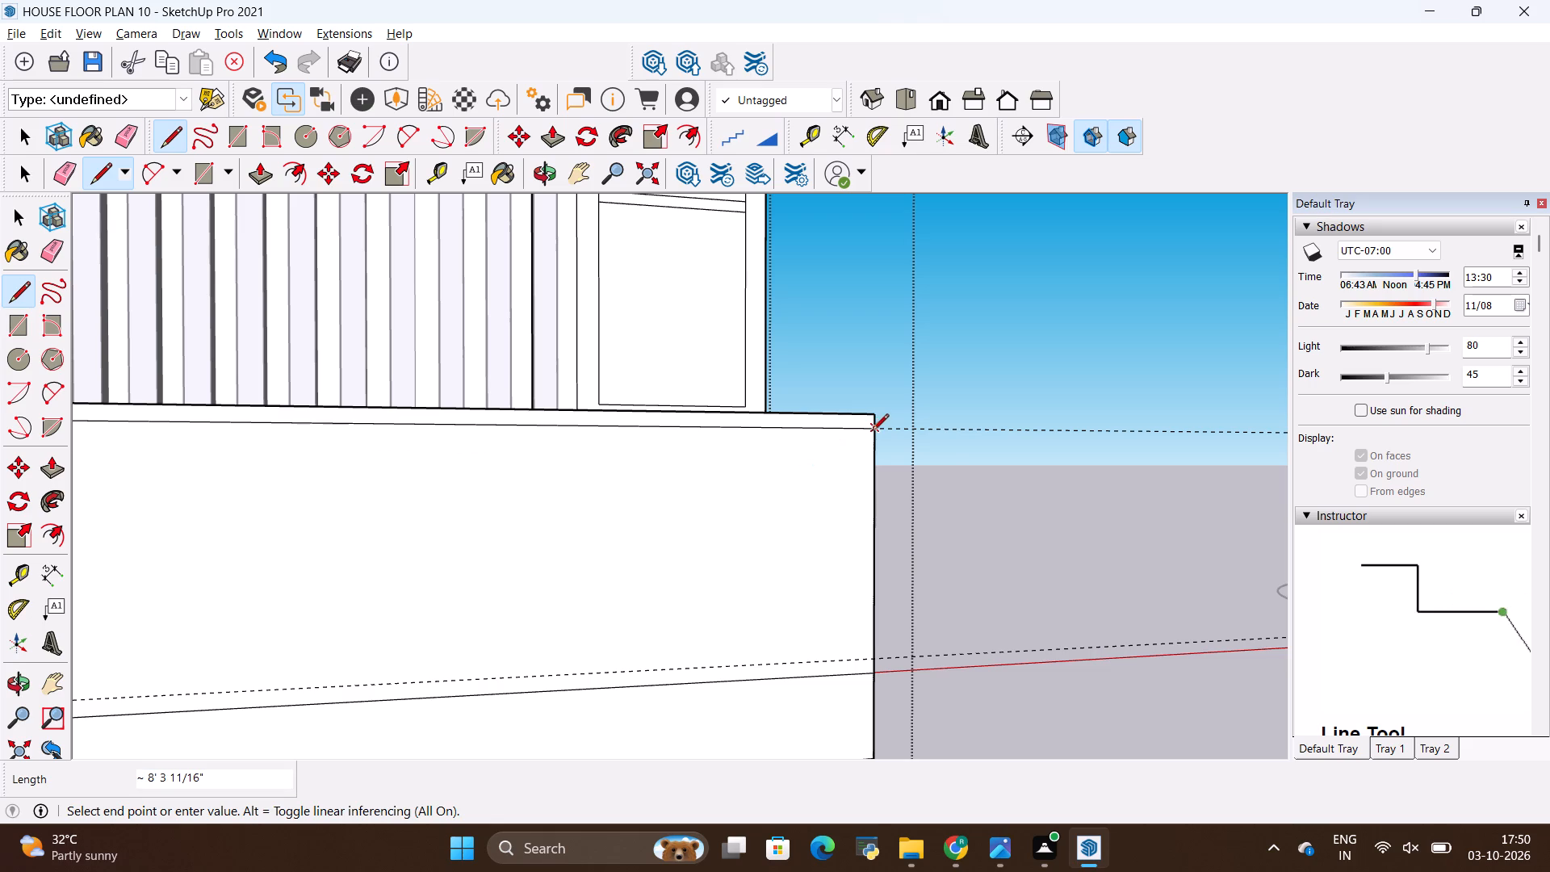
click(873, 433)
scroll(859, 420, down, 7)
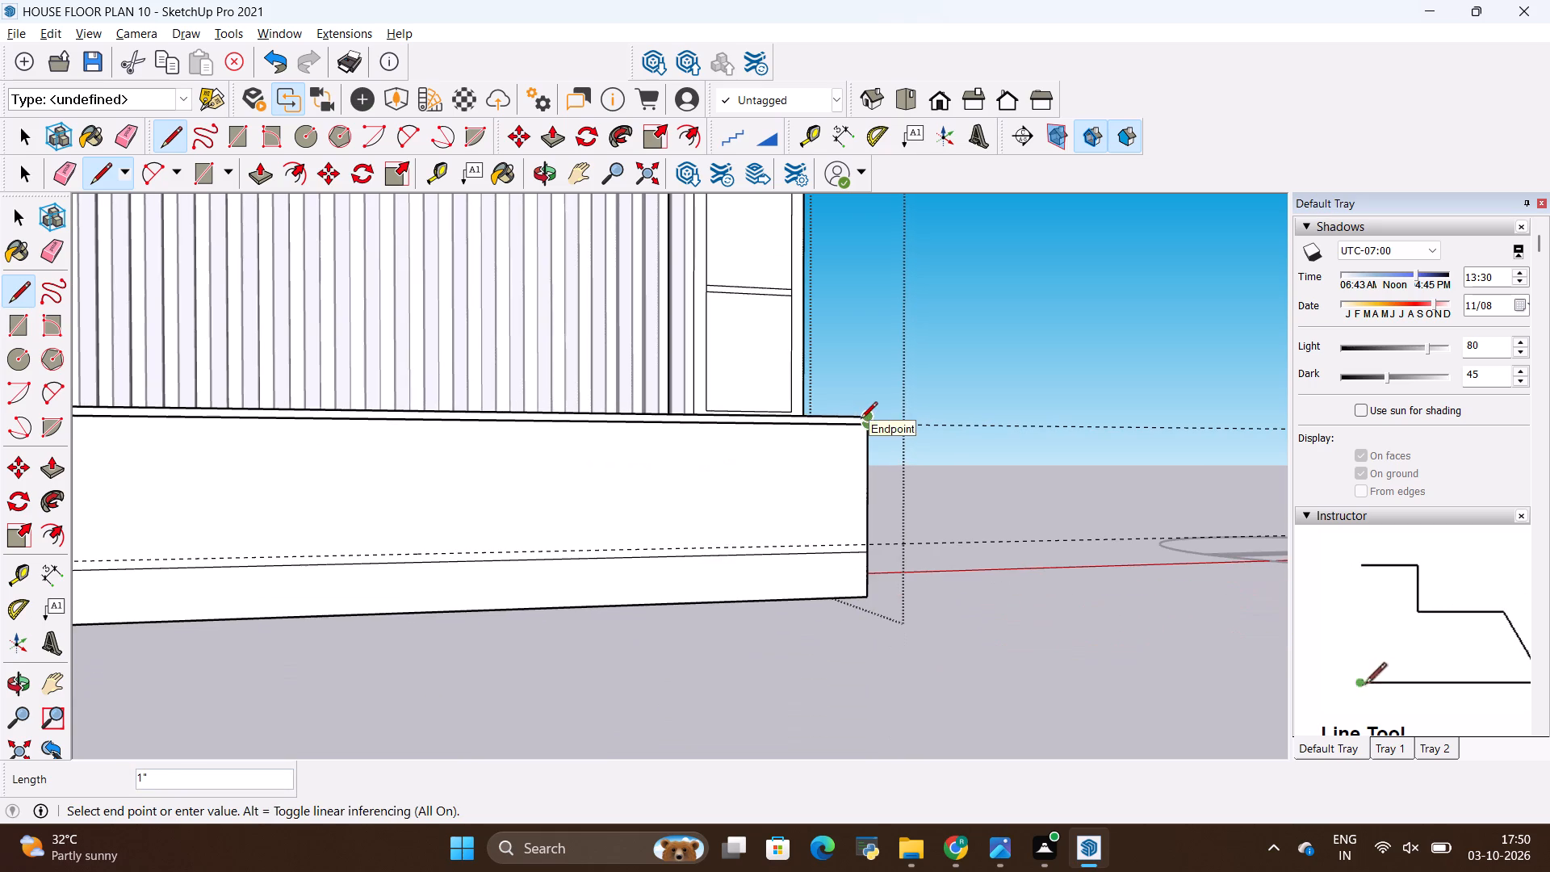
key(Escape)
Draw a rectangle about 8' 3 11/16" by 1" along the base front's top edge, from the outer arc's upper endpoint to the opposite end.
scroll(407, 444, up, 3)
scroll(708, 417, down, 4)
scroll(182, 405, up, 2)
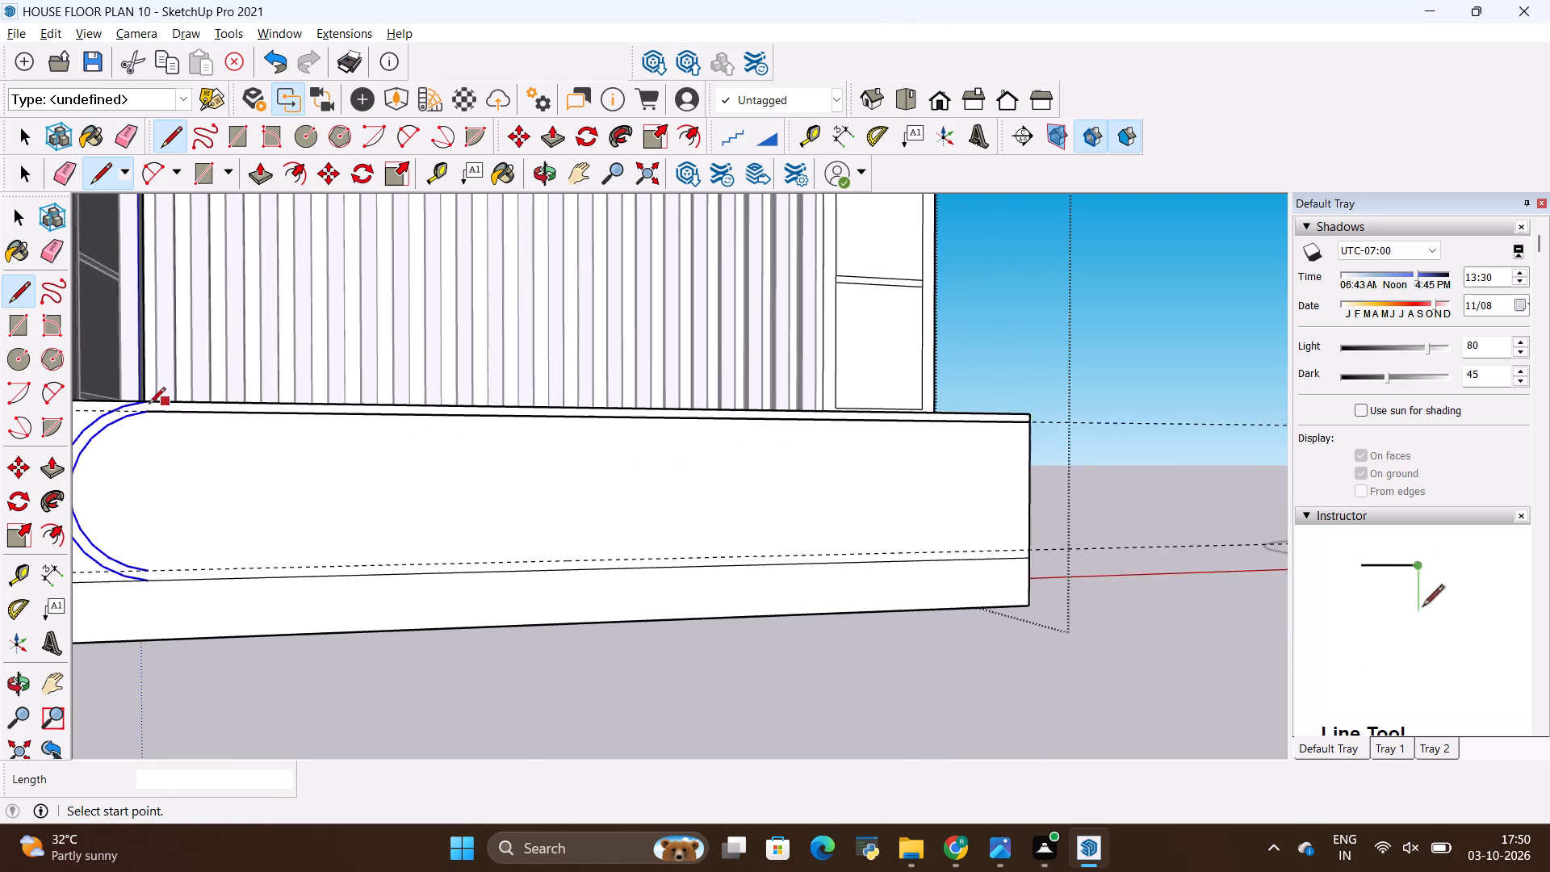
scroll(149, 405, up, 9)
key(r)
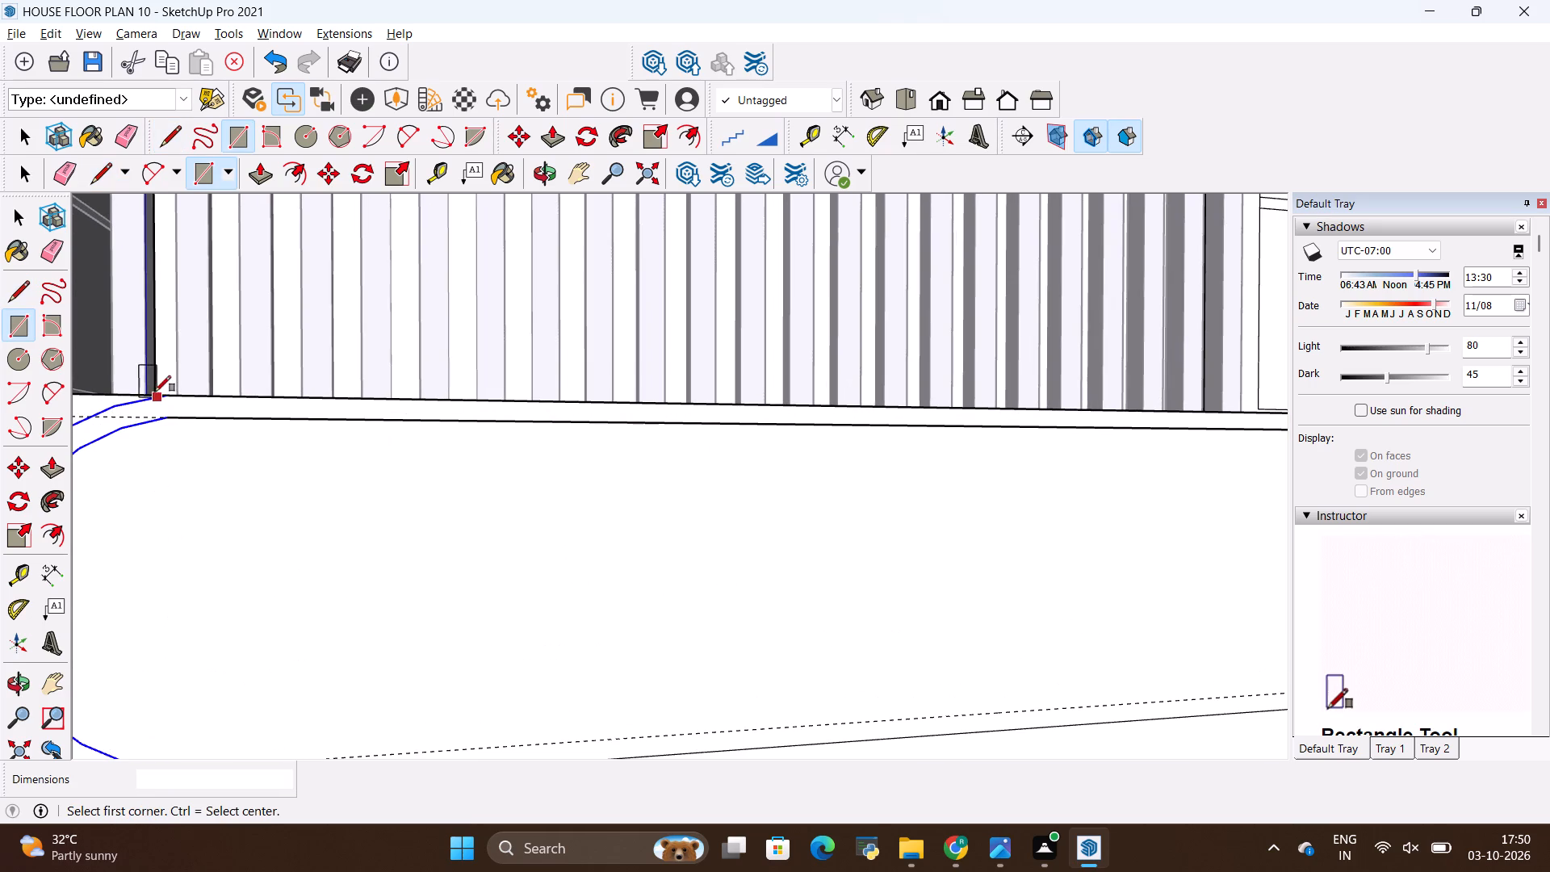
click(161, 398)
scroll(245, 479, down, 5)
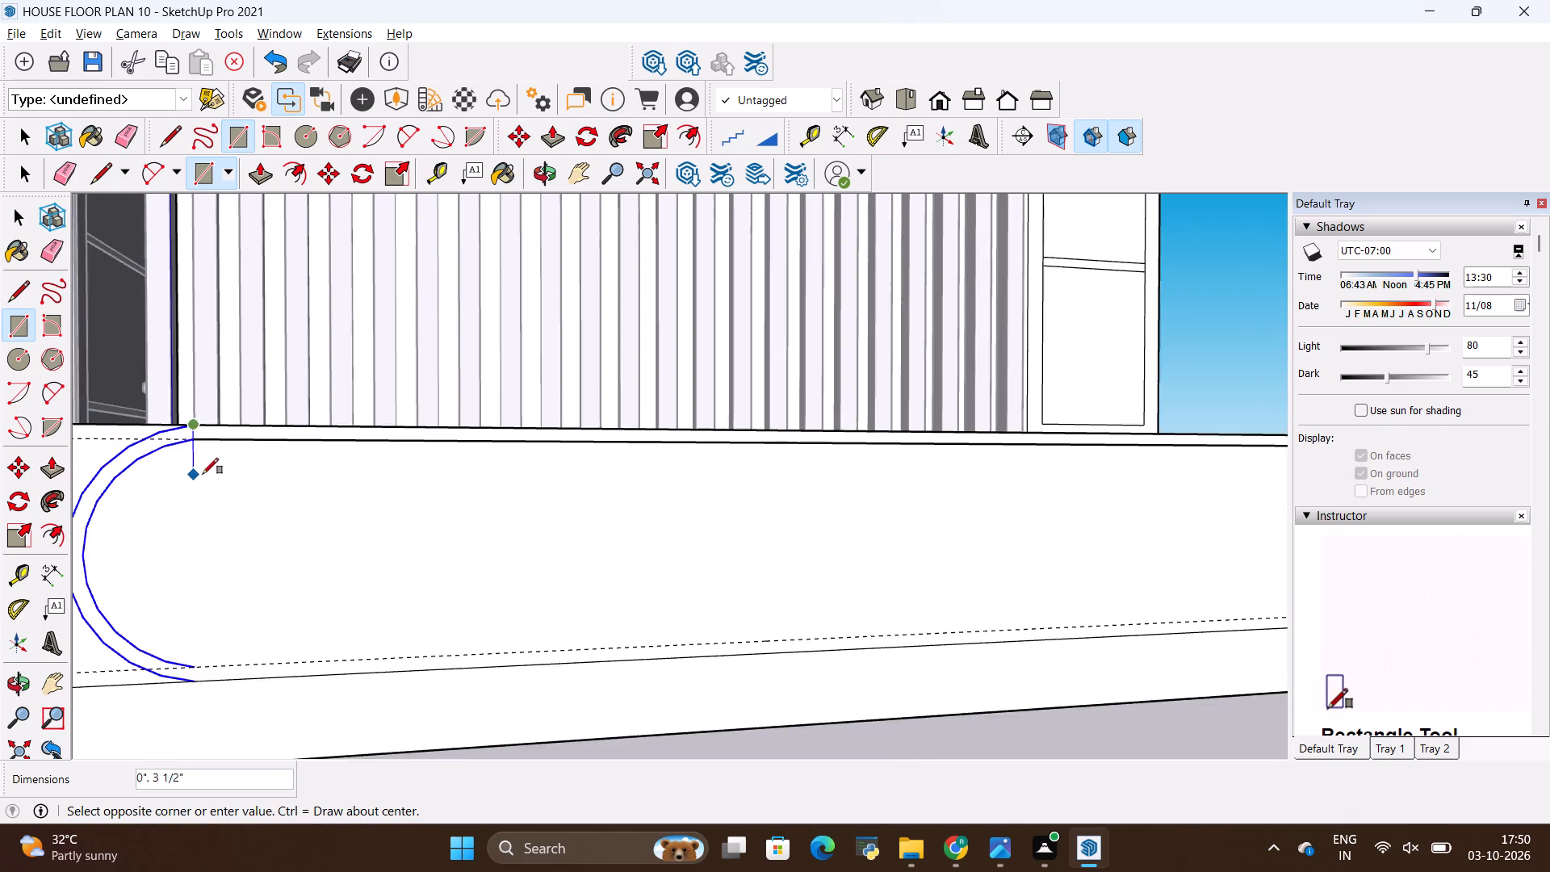
scroll(203, 474, down, 8)
scroll(757, 414, up, 6)
scroll(922, 488, up, 3)
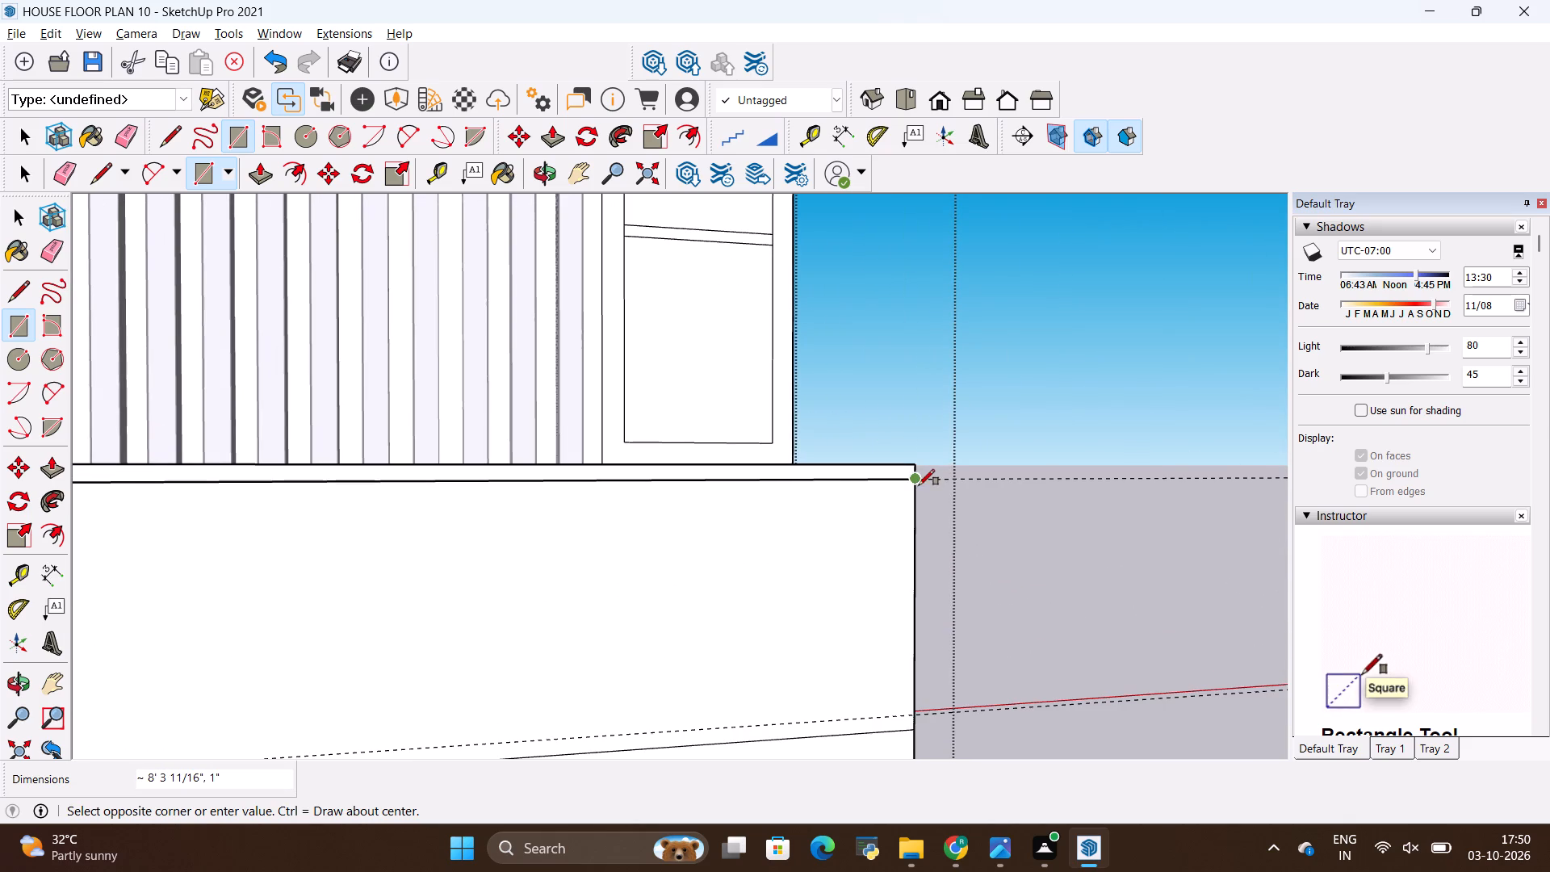
click(913, 483)
scroll(913, 474, down, 10)
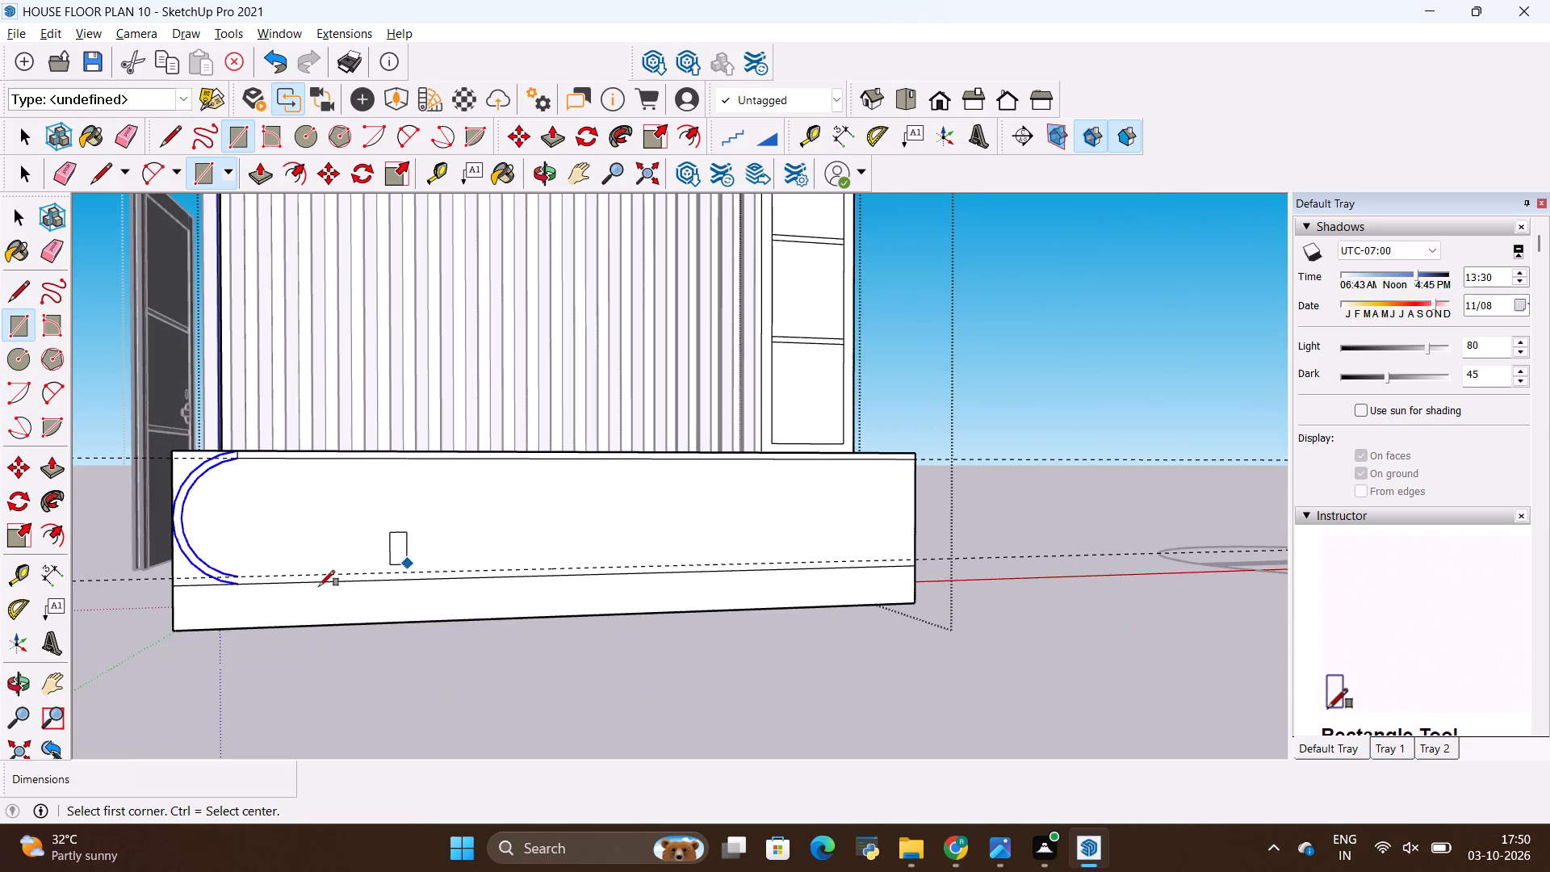
Draw a matching rectangle about 8' 3 11/16" by 1" along the band's lower line, from the outer arc's lower endpoint to the opposite end.
scroll(178, 620, up, 3)
key(r)
scroll(174, 624, up, 6)
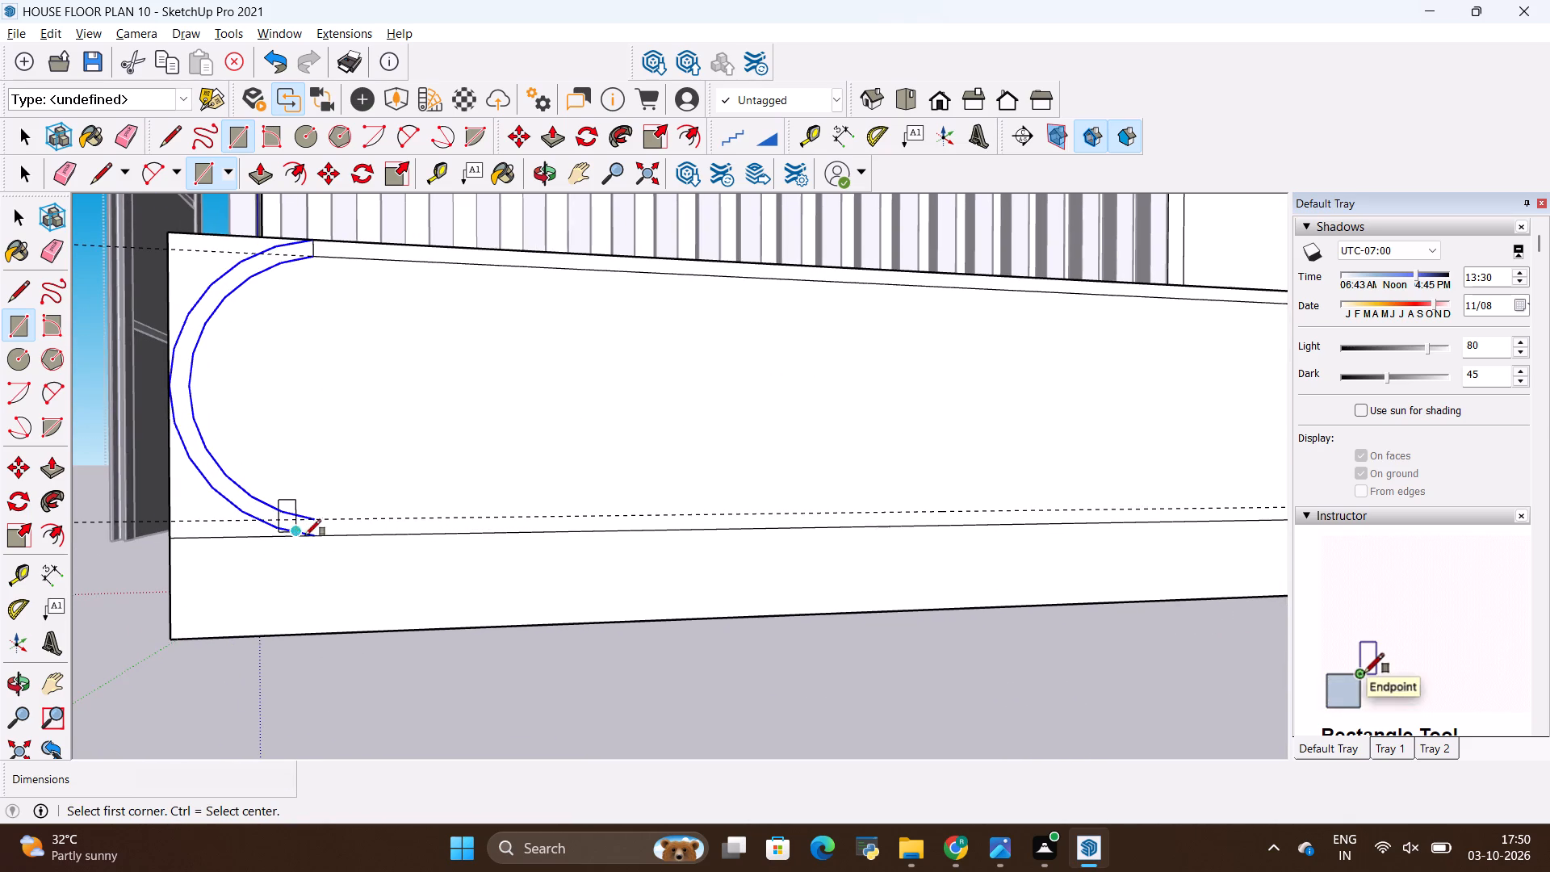
scroll(300, 539, up, 5)
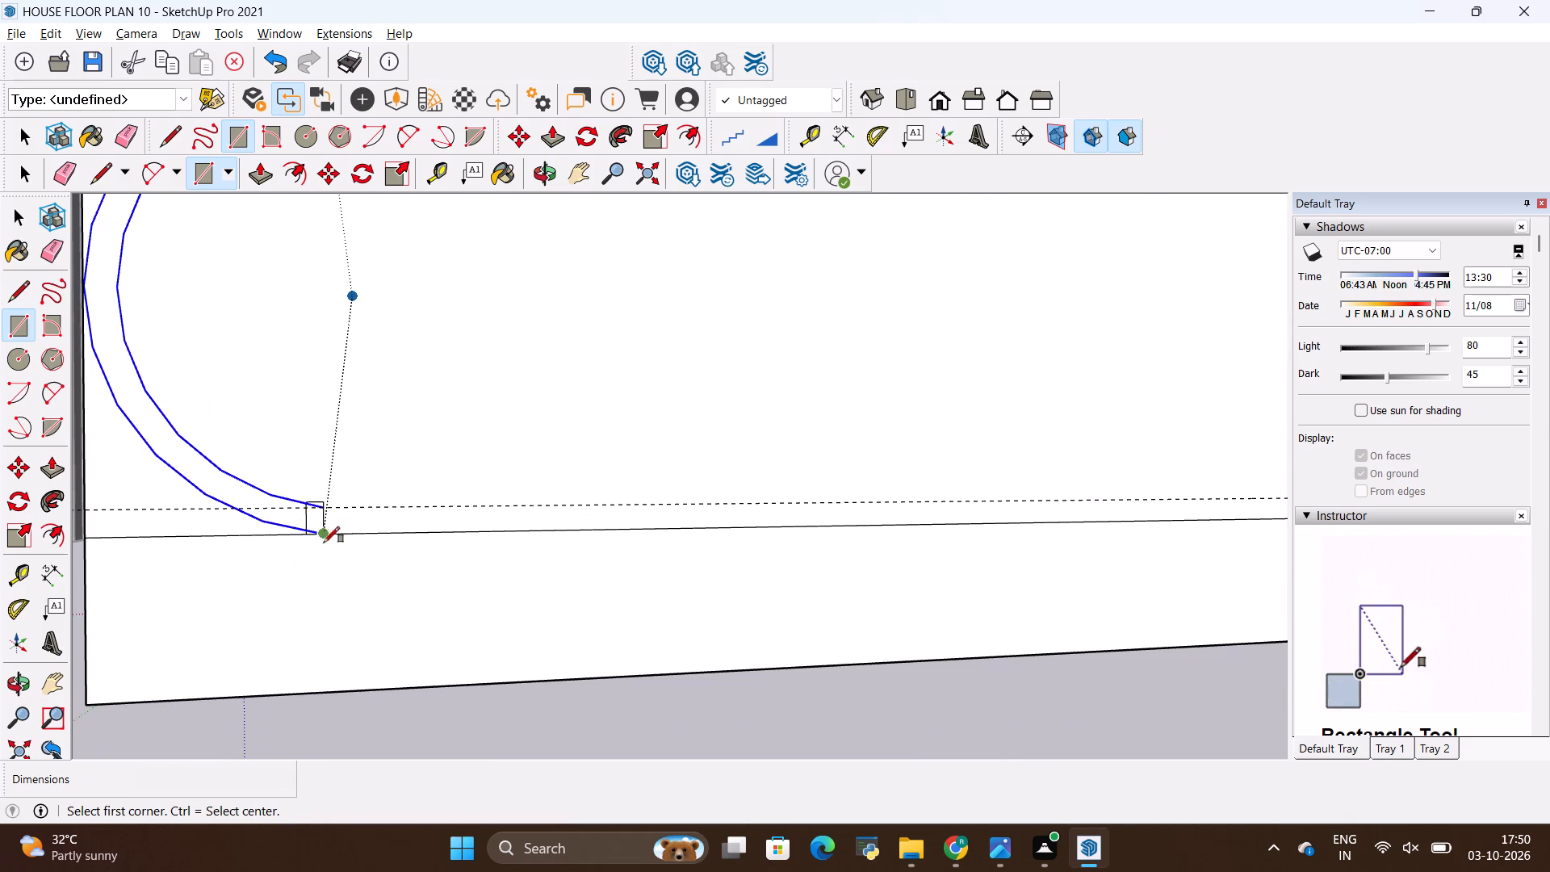
click(323, 536)
scroll(174, 612, down, 13)
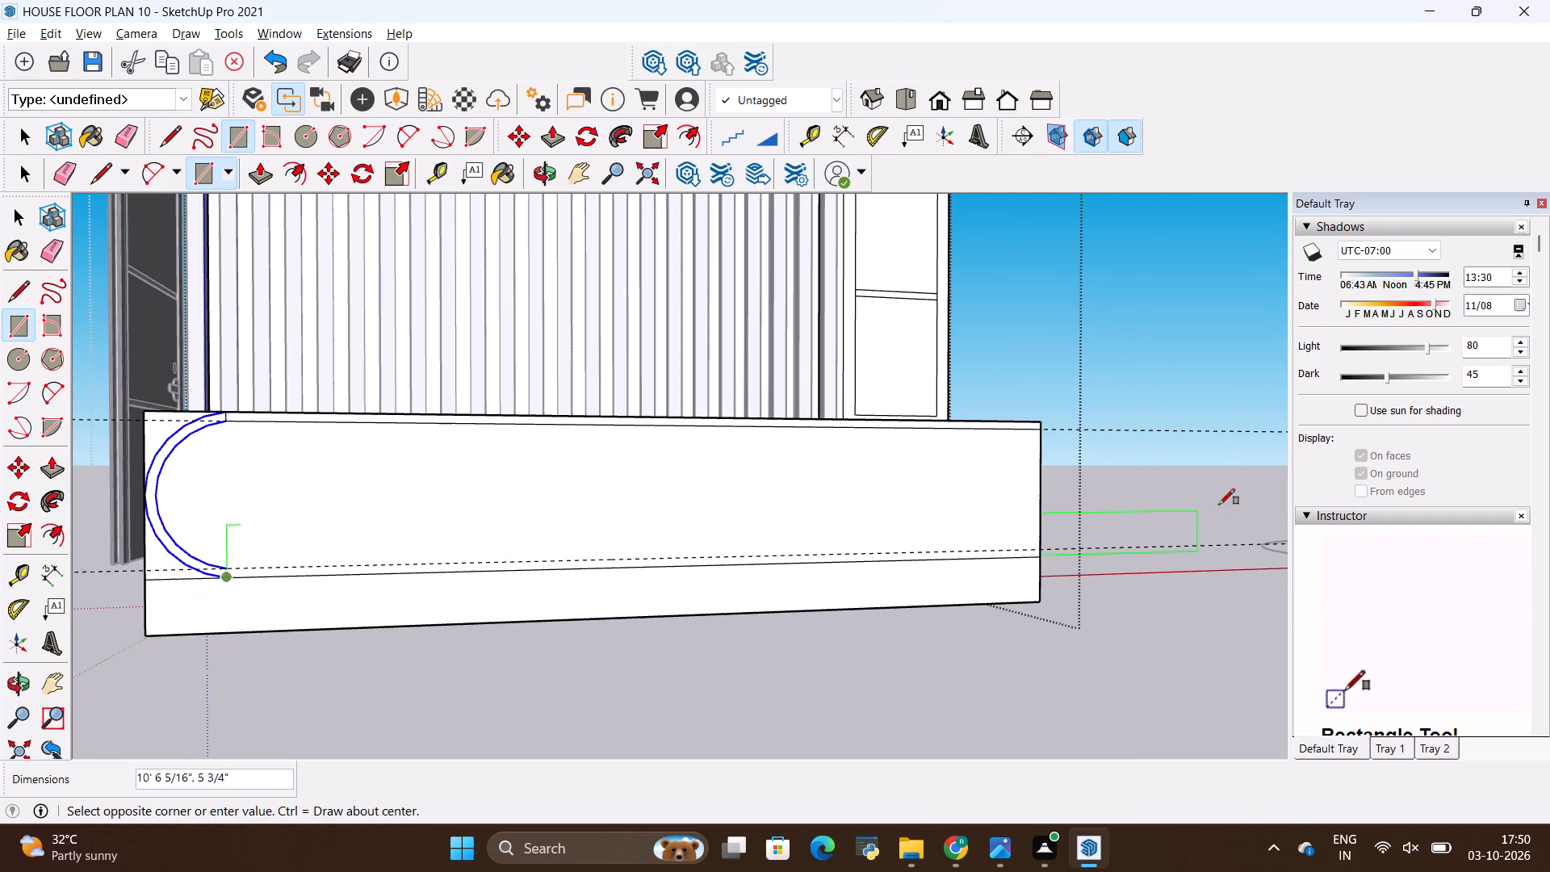
scroll(848, 563, up, 7)
click(1160, 538)
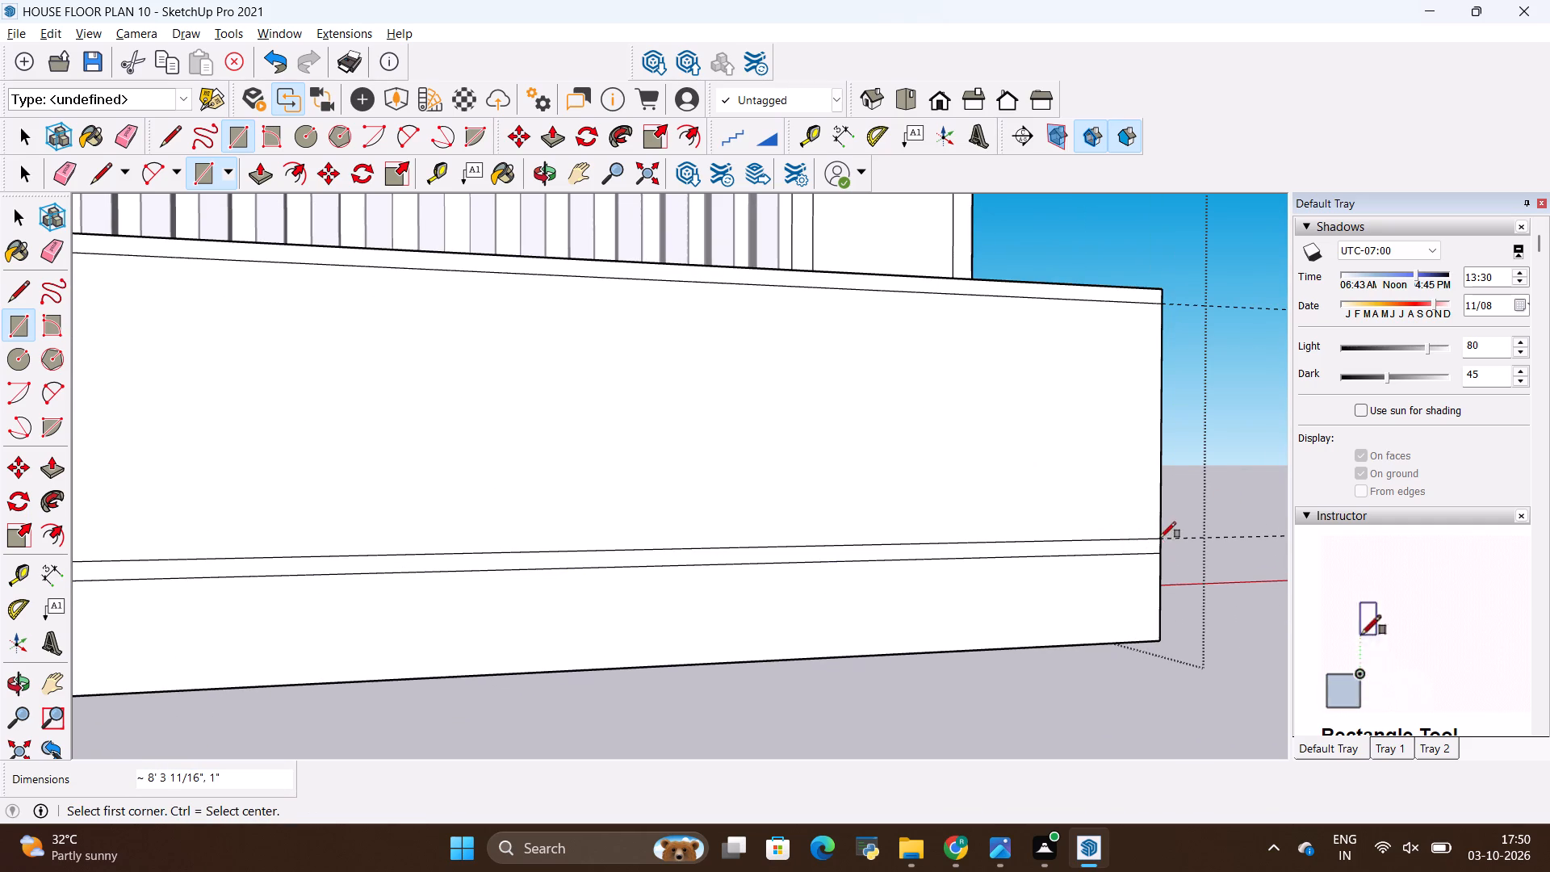
scroll(962, 568, up, 7)
scroll(953, 581, down, 10)
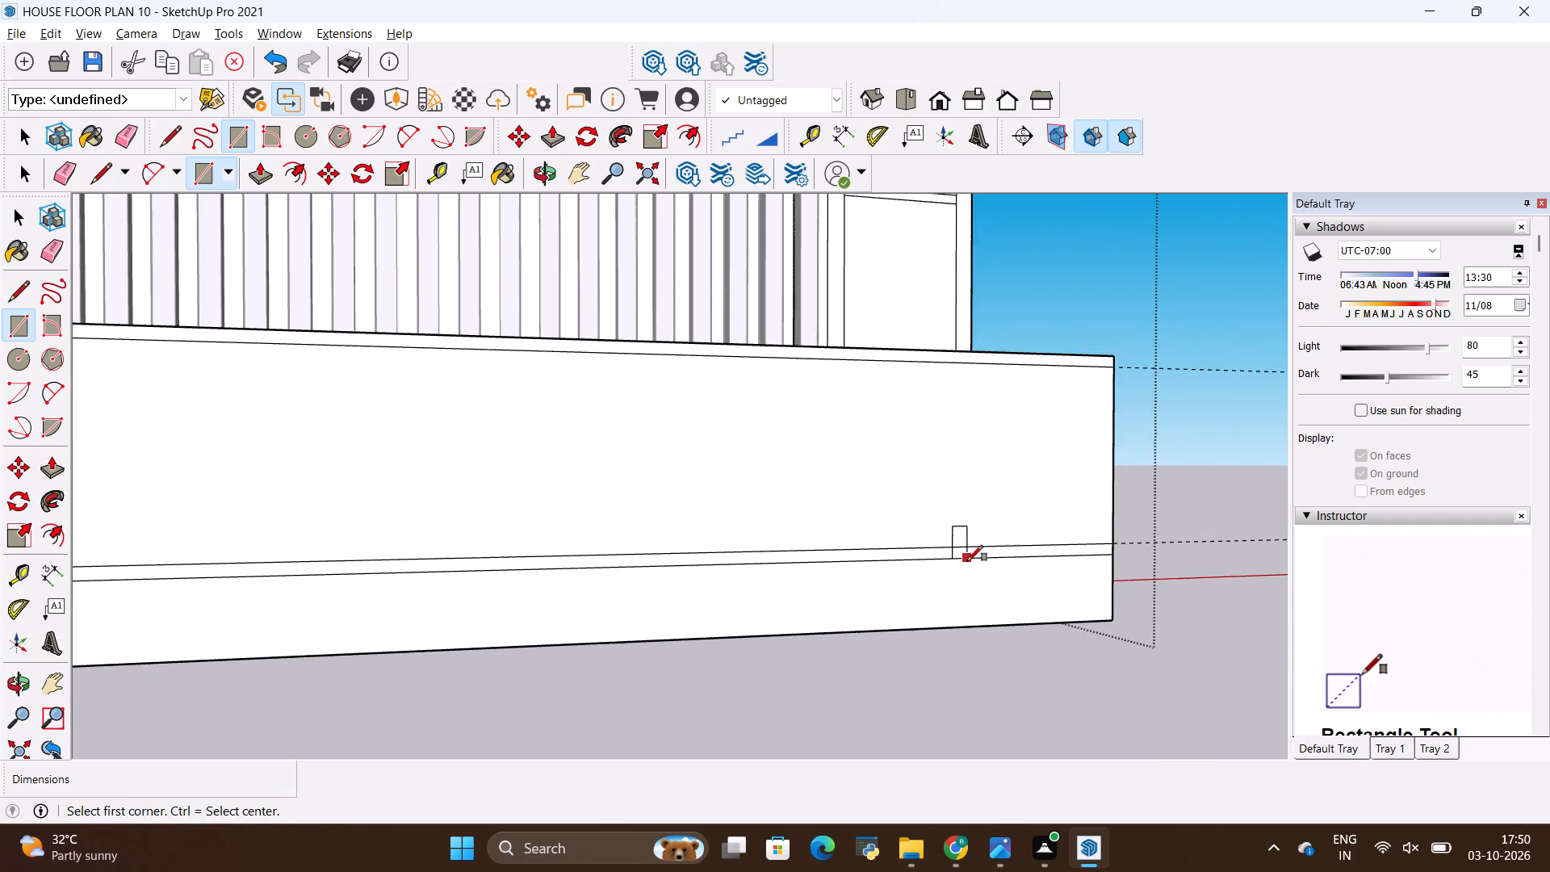
Erase the short edge joining the arcs' lower endpoints, plus the lower guide and the band line segment outside the rounded end.
scroll(967, 561, down, 5)
key(e)
scroll(240, 589, up, 8)
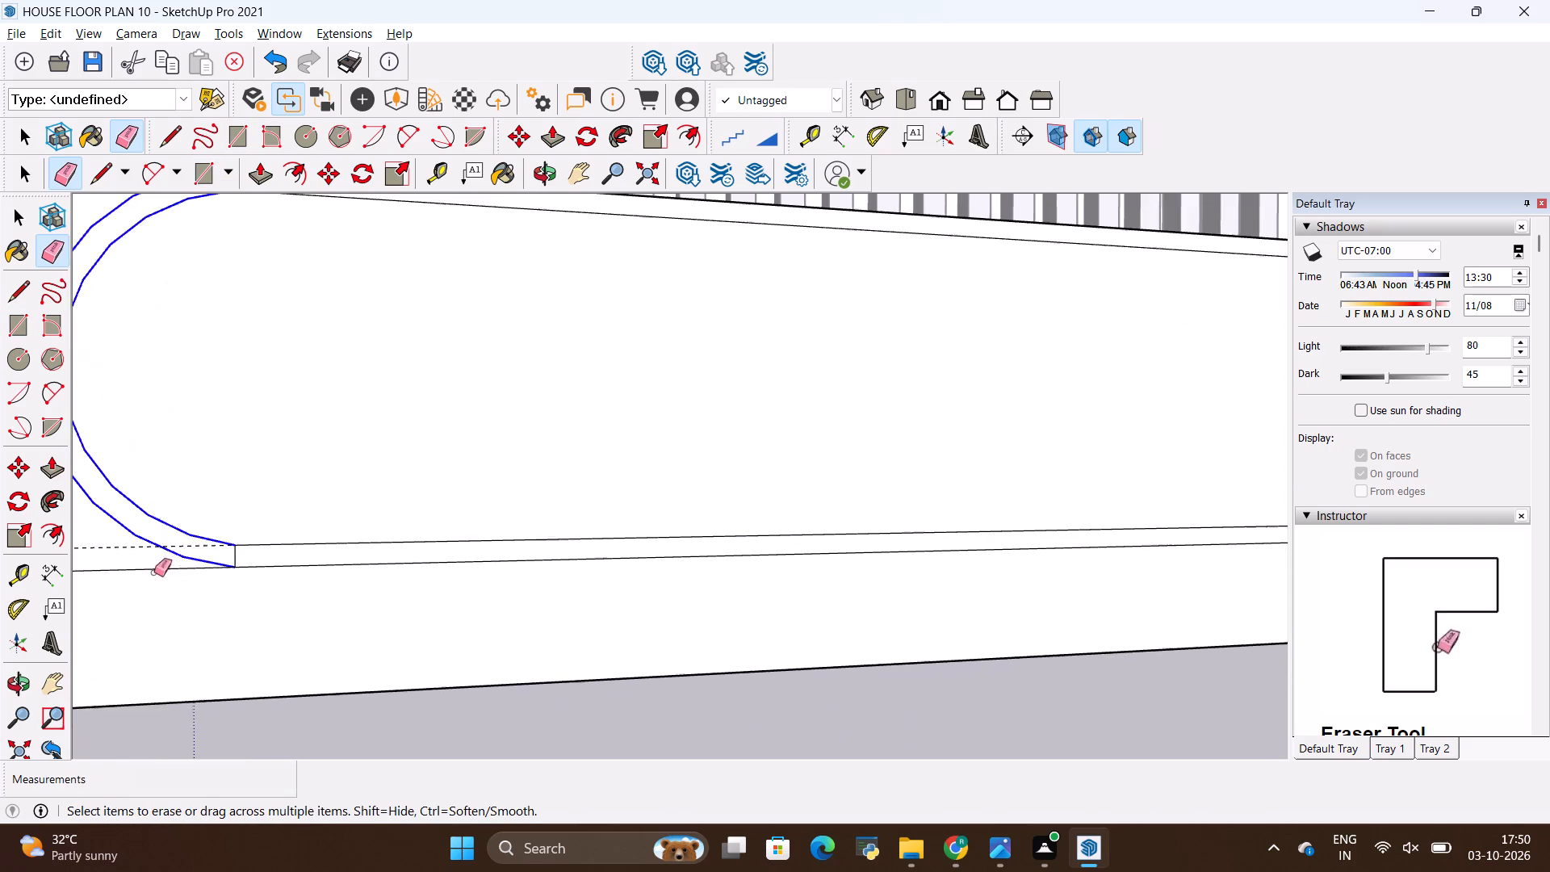
scroll(154, 572, up, 10)
drag(247, 542, 262, 545)
scroll(397, 532, down, 4)
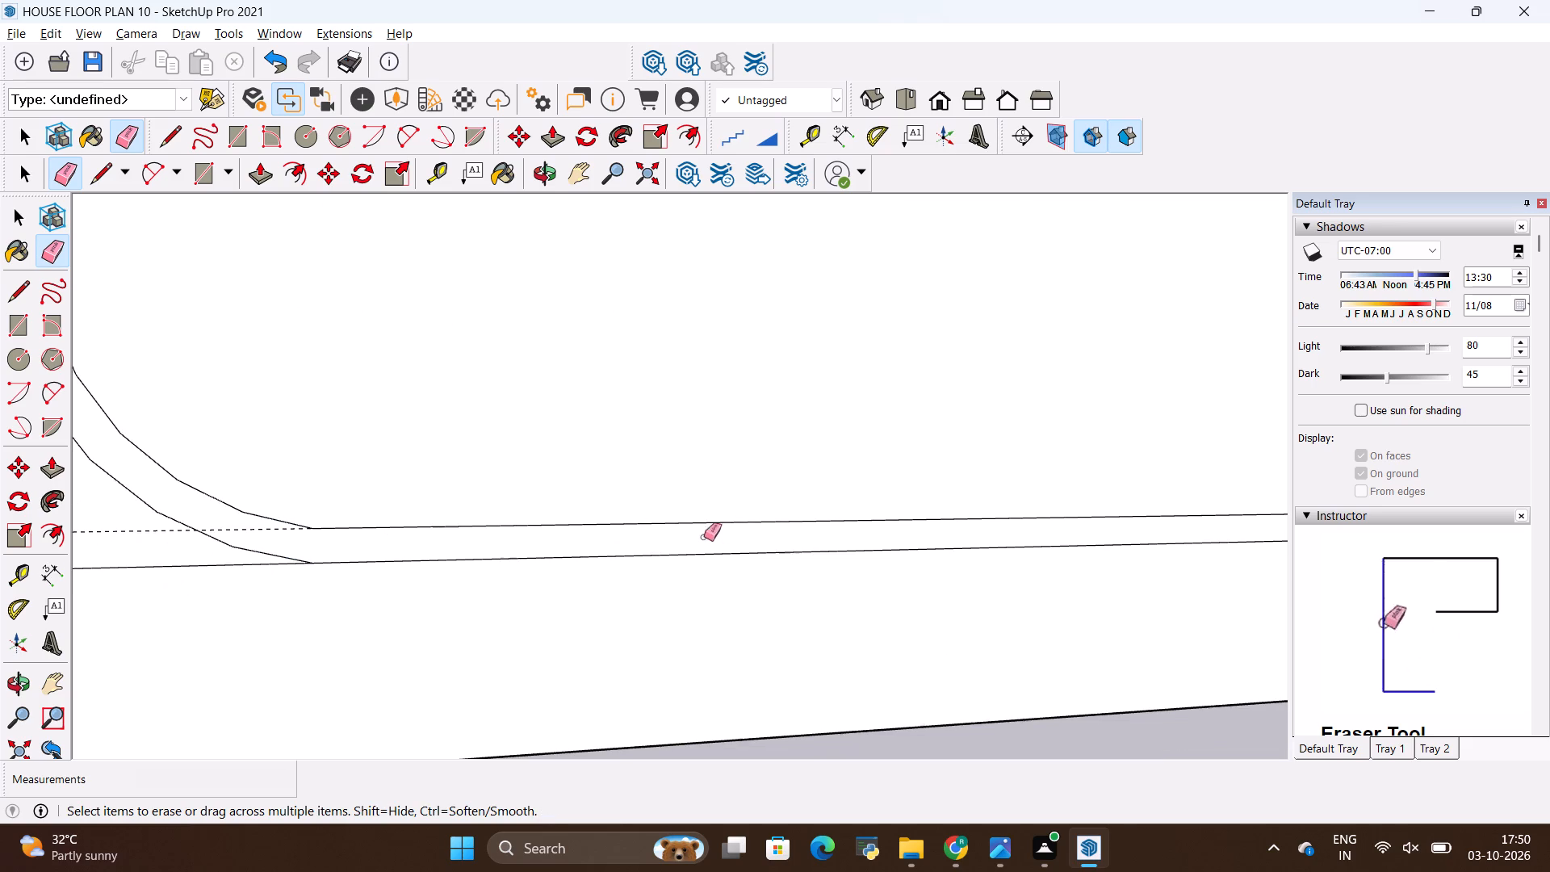
scroll(541, 549, down, 4)
drag(248, 524, 277, 588)
scroll(435, 593, down, 5)
Erase the short edge joining the arcs' upper endpoints and the remaining upper guide across the rounded end.
scroll(447, 294, up, 4)
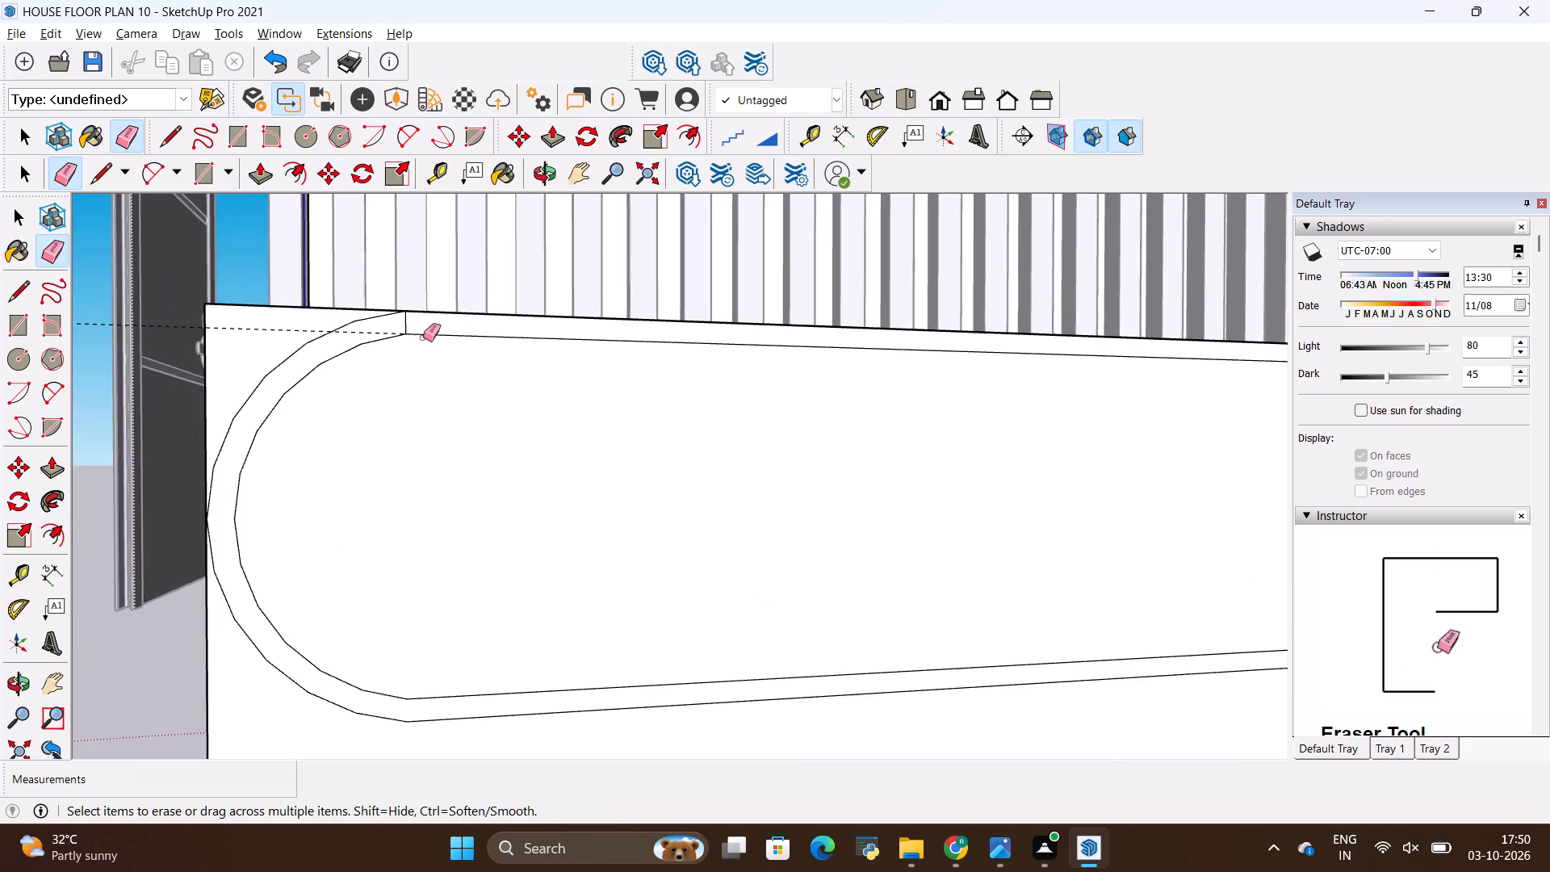
scroll(423, 337, up, 6)
click(386, 312)
drag(410, 303, 400, 304)
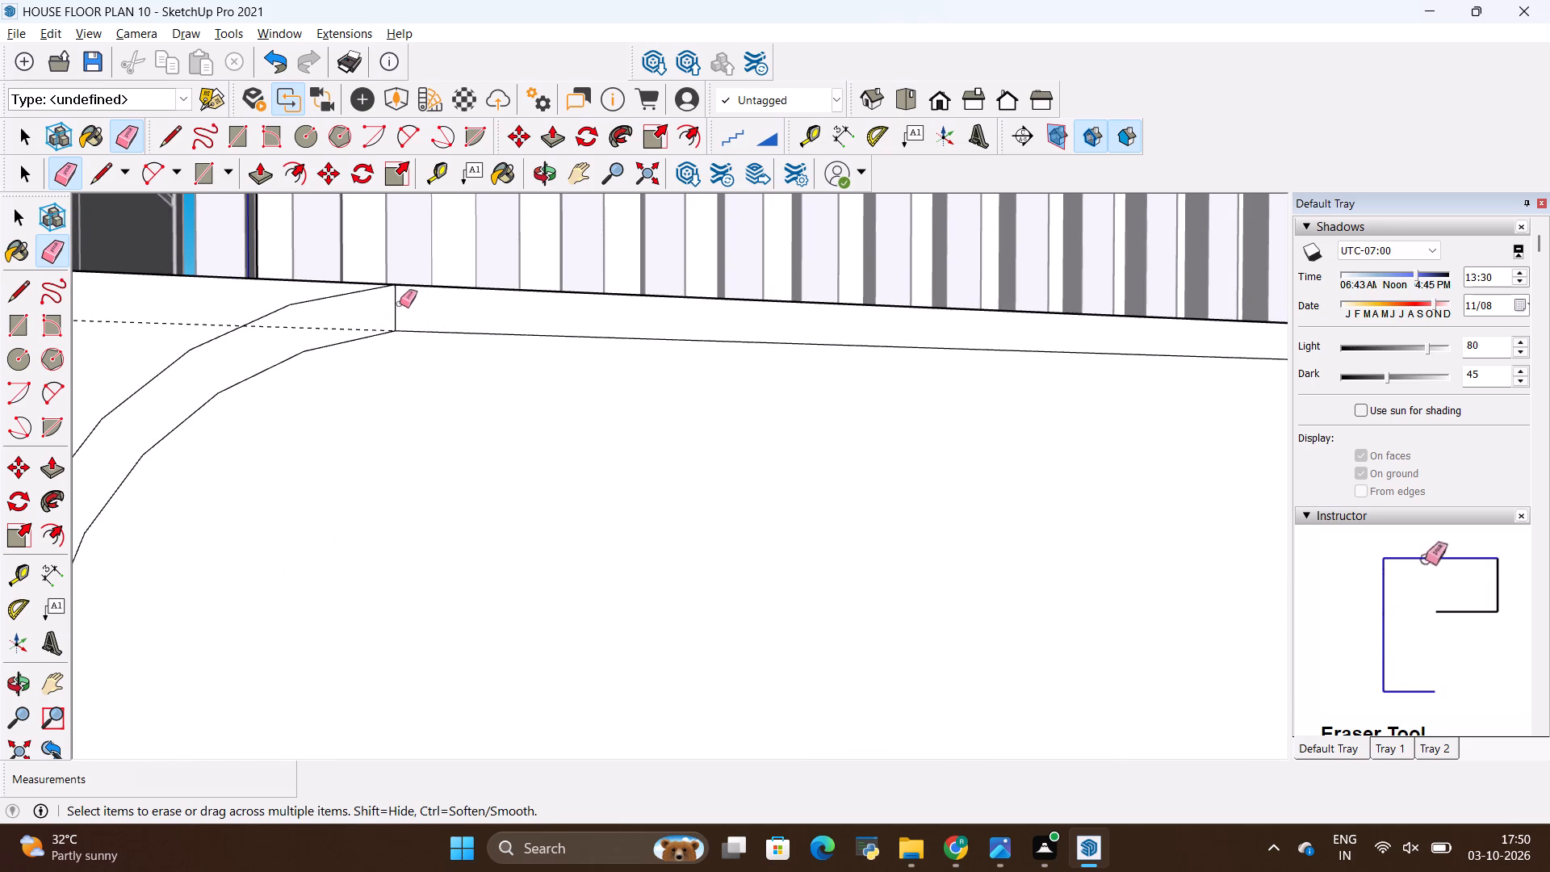
drag(400, 304, 386, 306)
scroll(386, 296, up, 11)
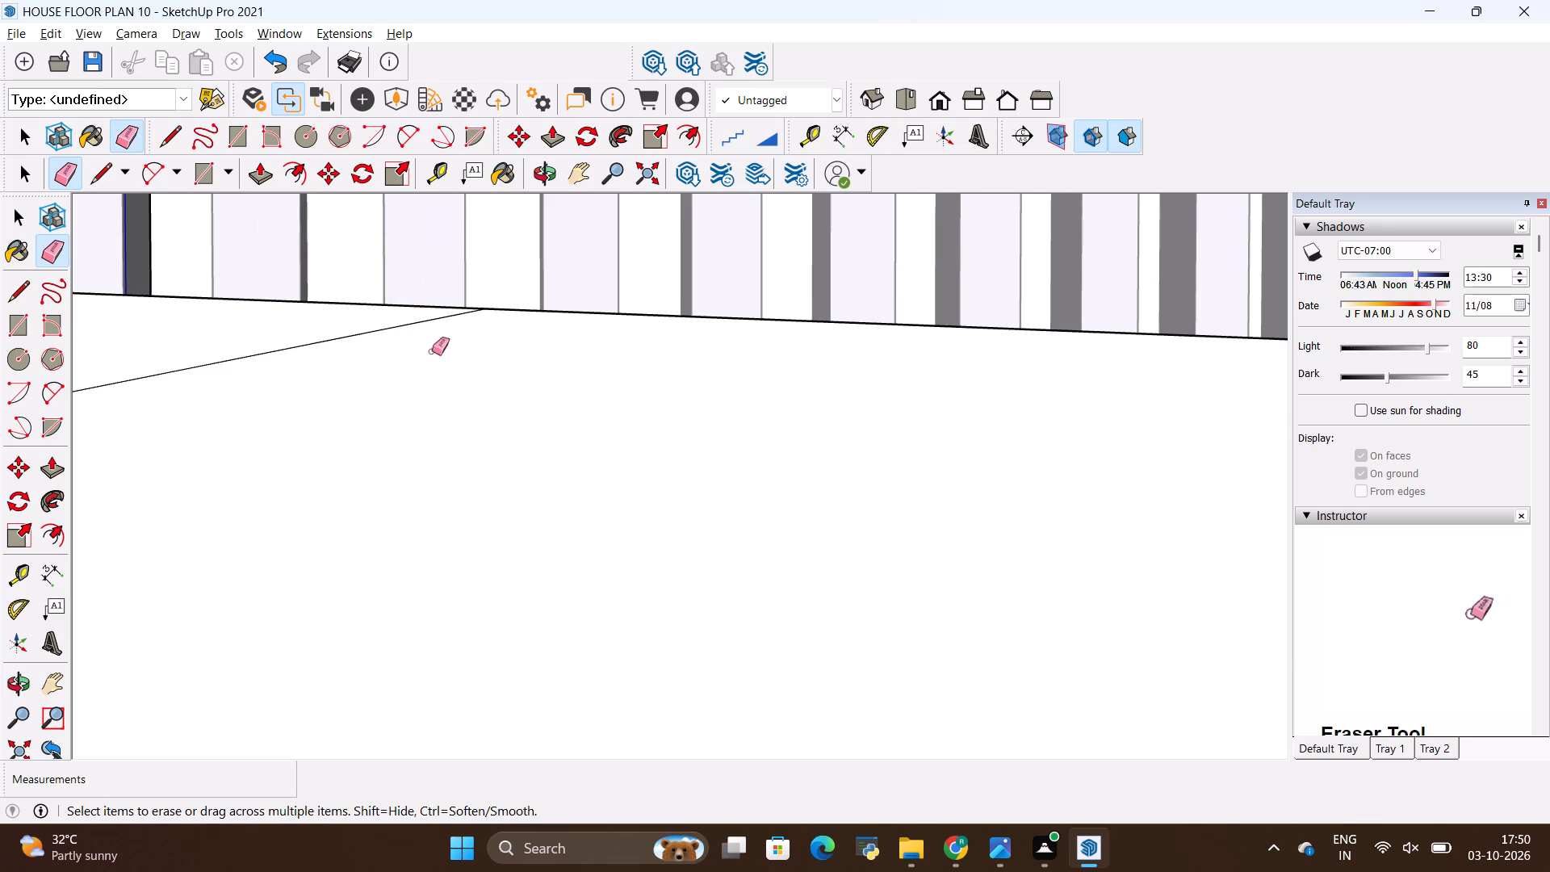
scroll(551, 442, down, 16)
drag(341, 570, 346, 602)
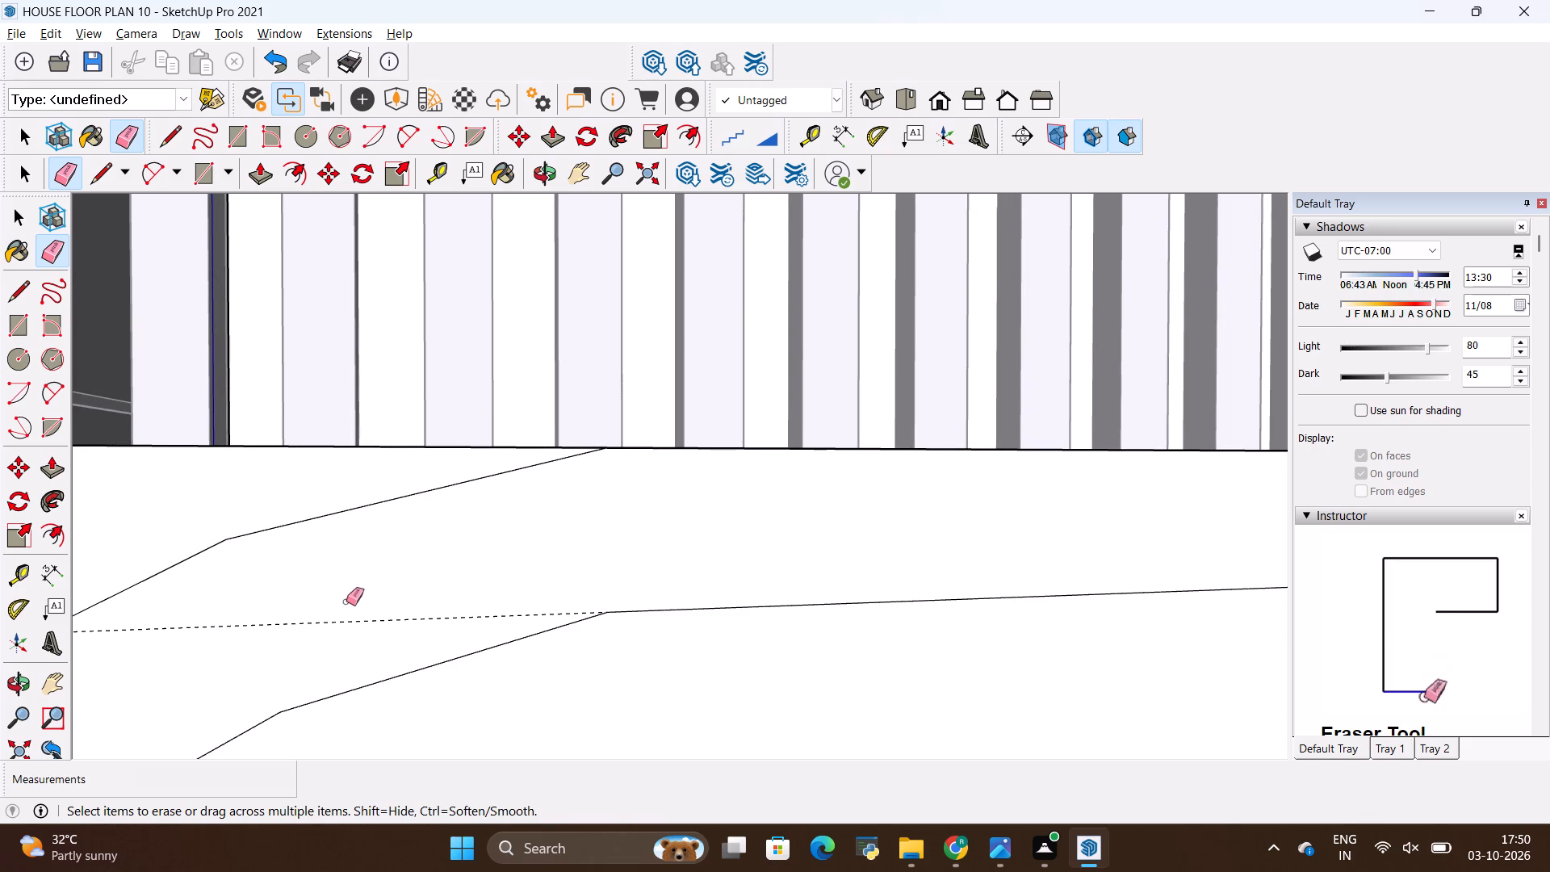
drag(346, 602, 354, 632)
Review the round-ended outline on the base and compare it with the drawer unit in the reference photo.
scroll(496, 586, down, 5)
scroll(666, 598, down, 9)
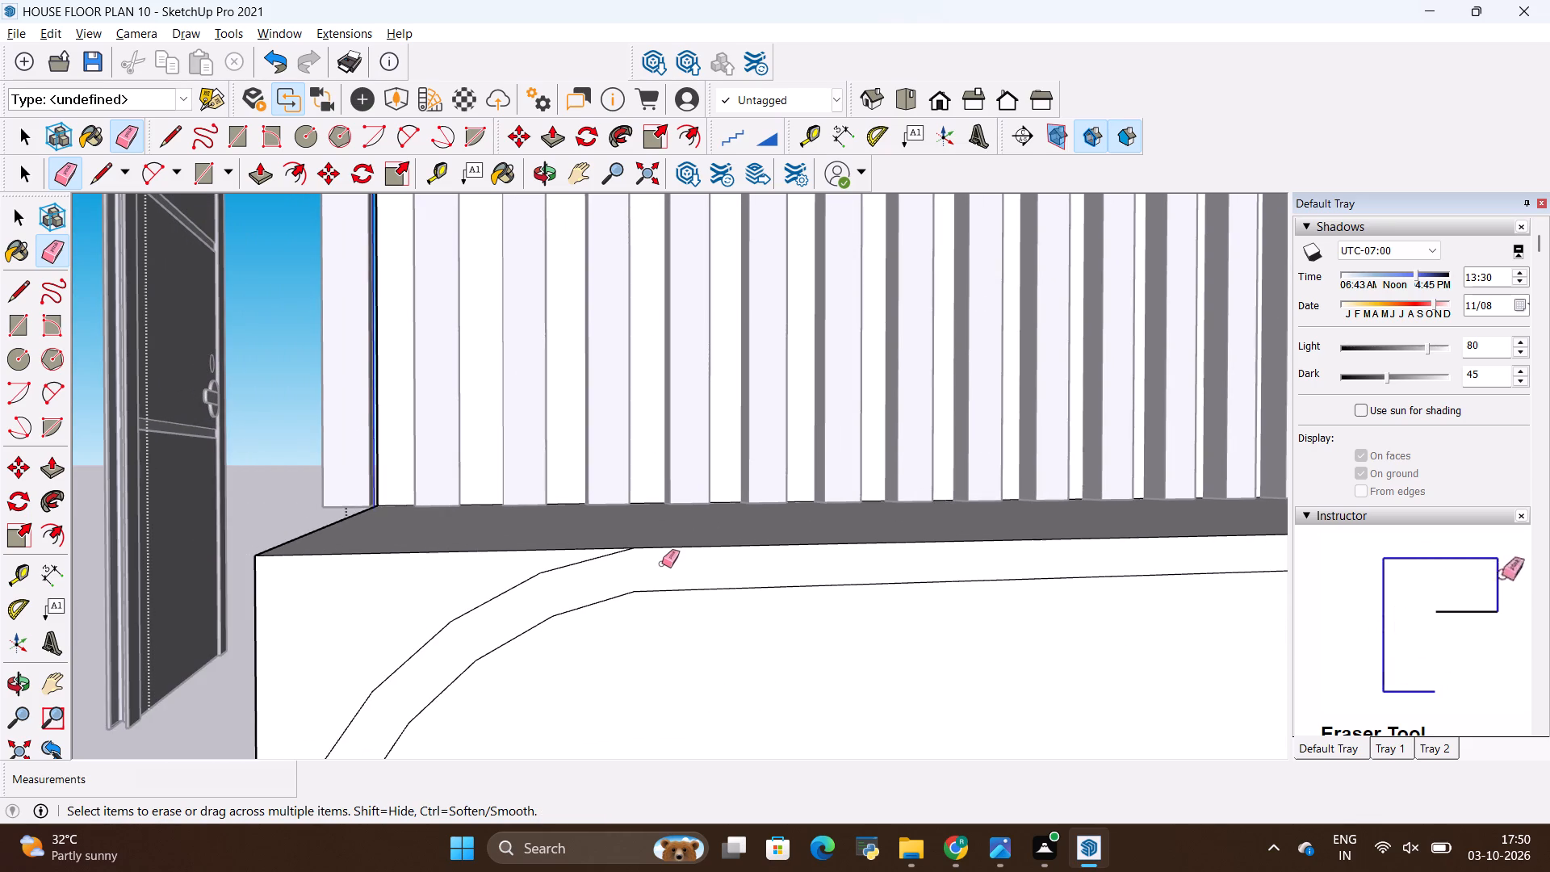
scroll(646, 555, down, 4)
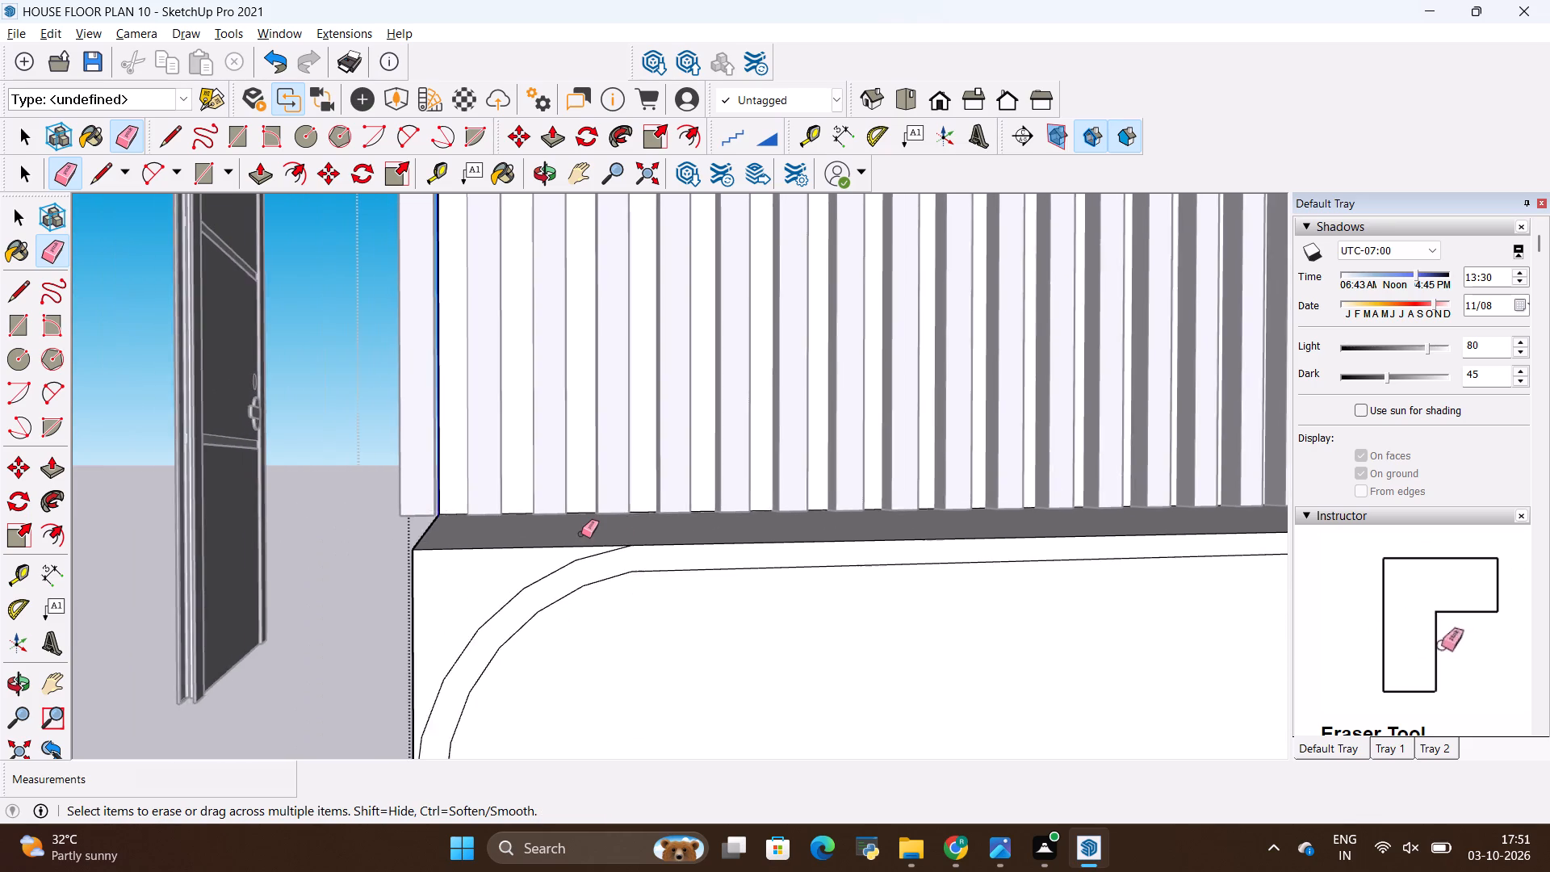
scroll(581, 534, down, 19)
scroll(857, 623, up, 2)
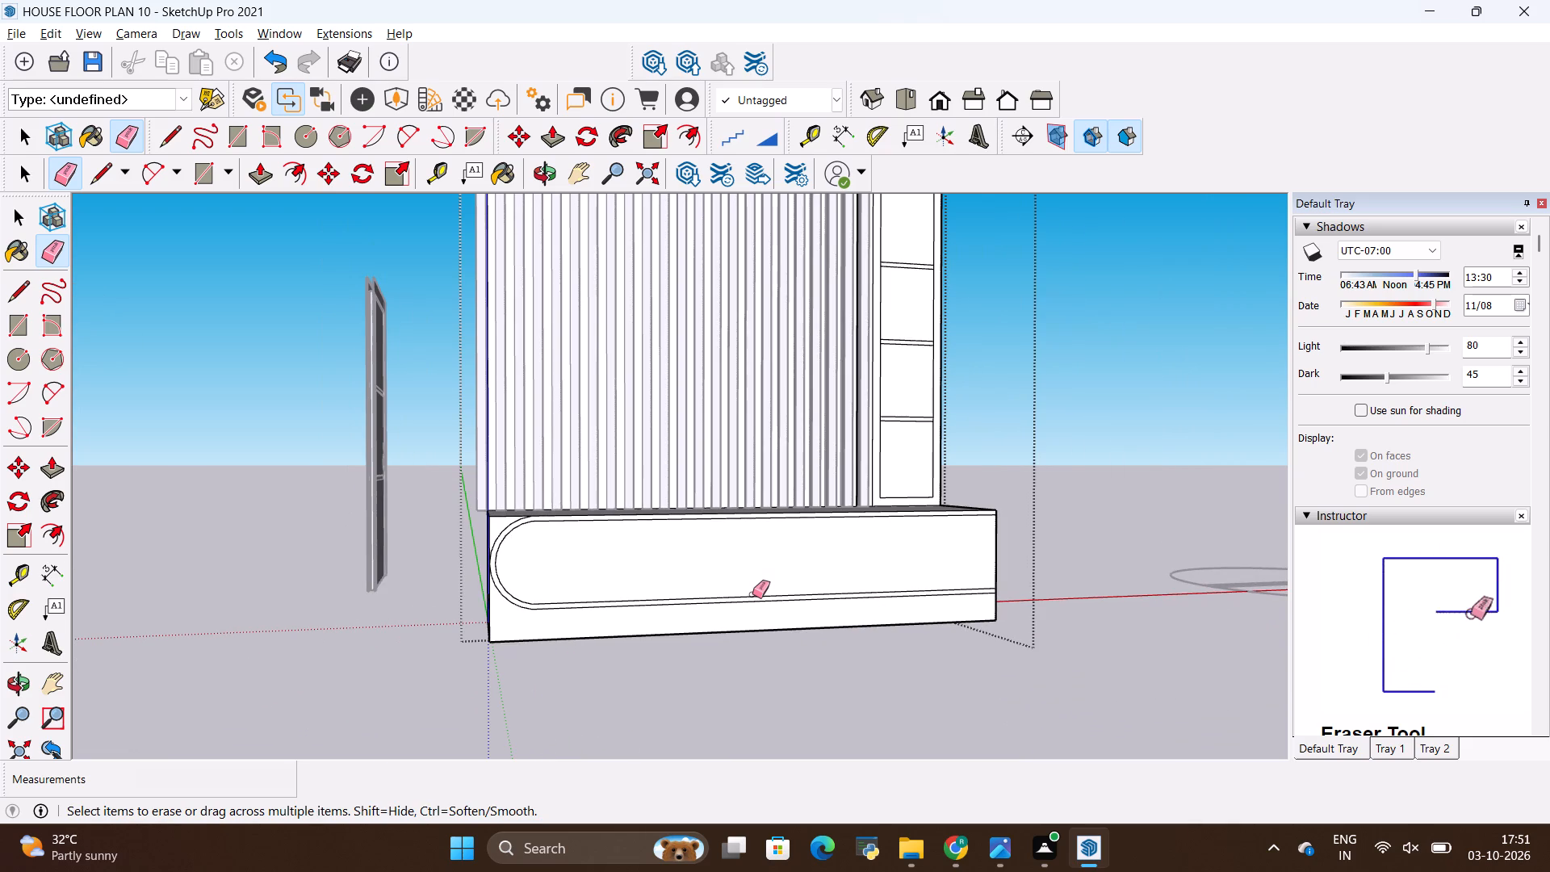
scroll(699, 585, down, 4)
middle_drag(696, 576, 677, 576)
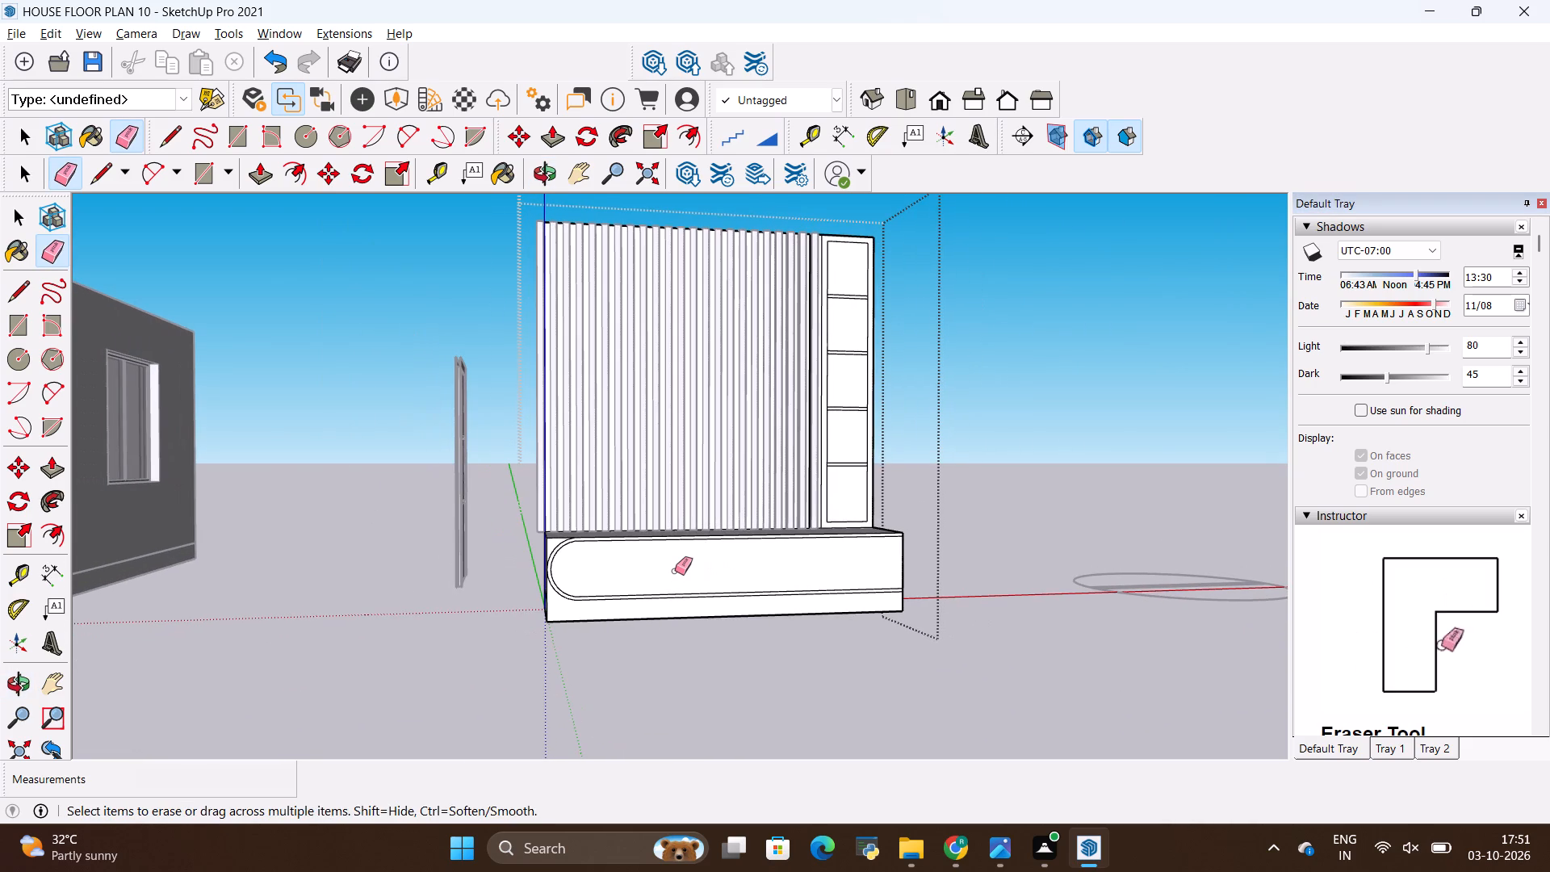
key(alt+Tab)
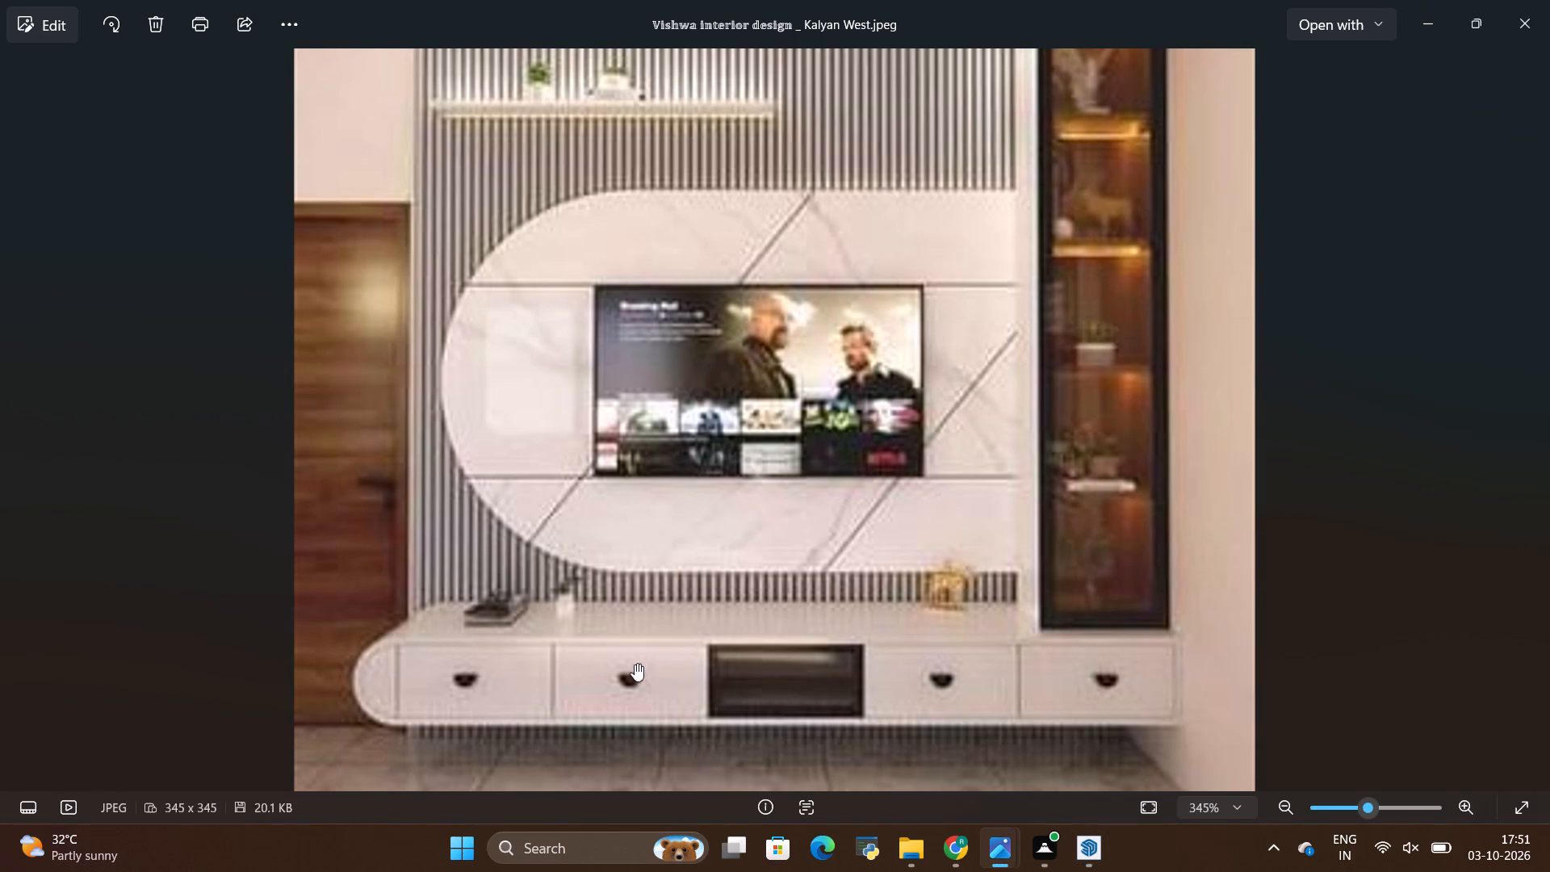
key(alt+Tab)
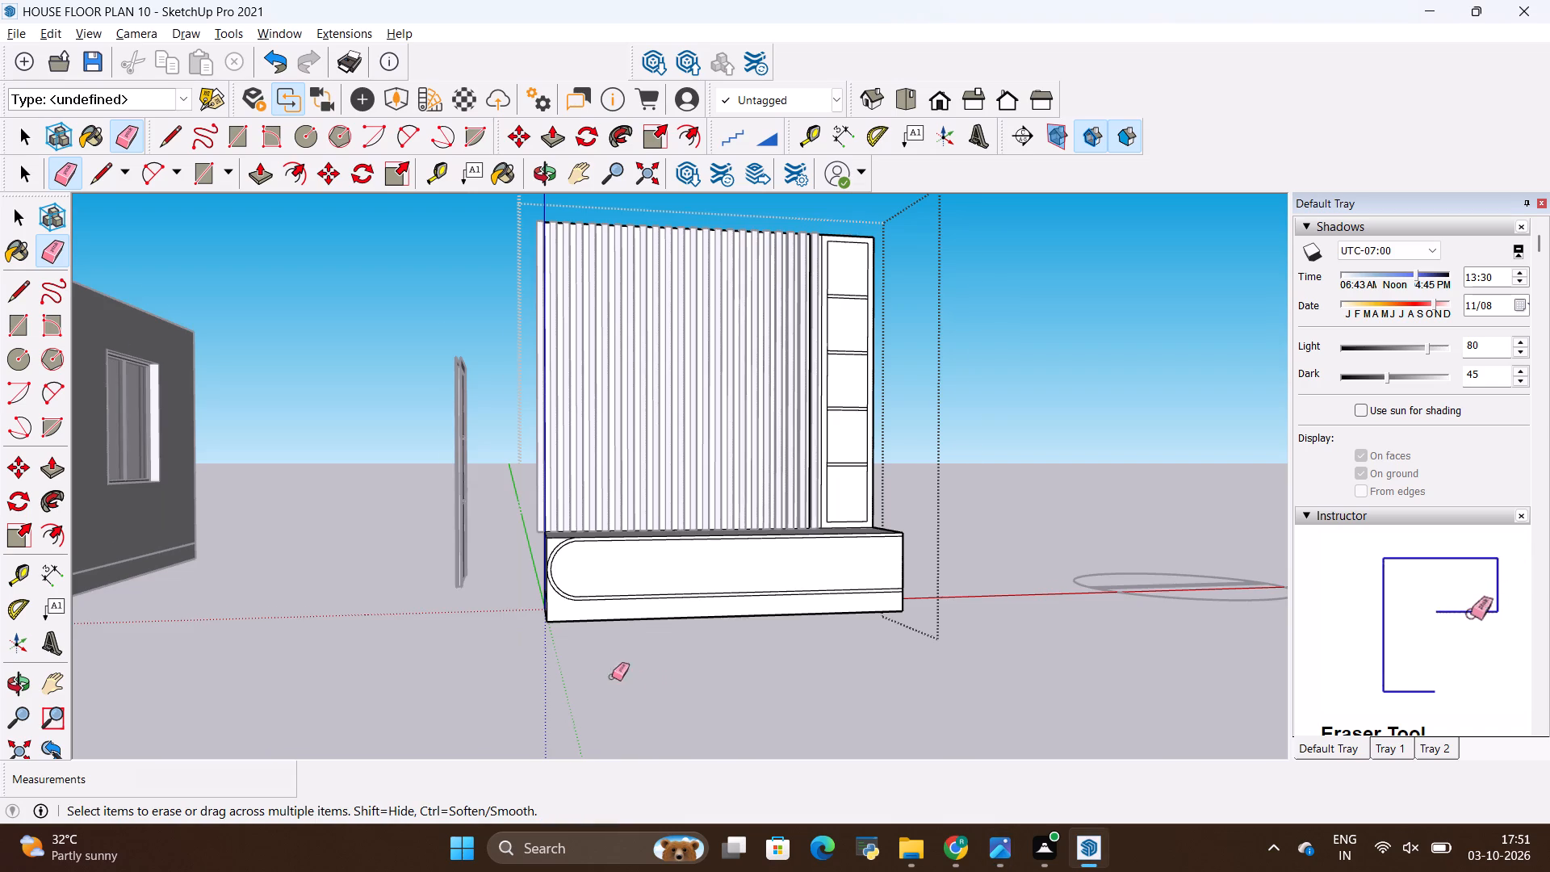
scroll(602, 668, up, 3)
key(alt+Tab)
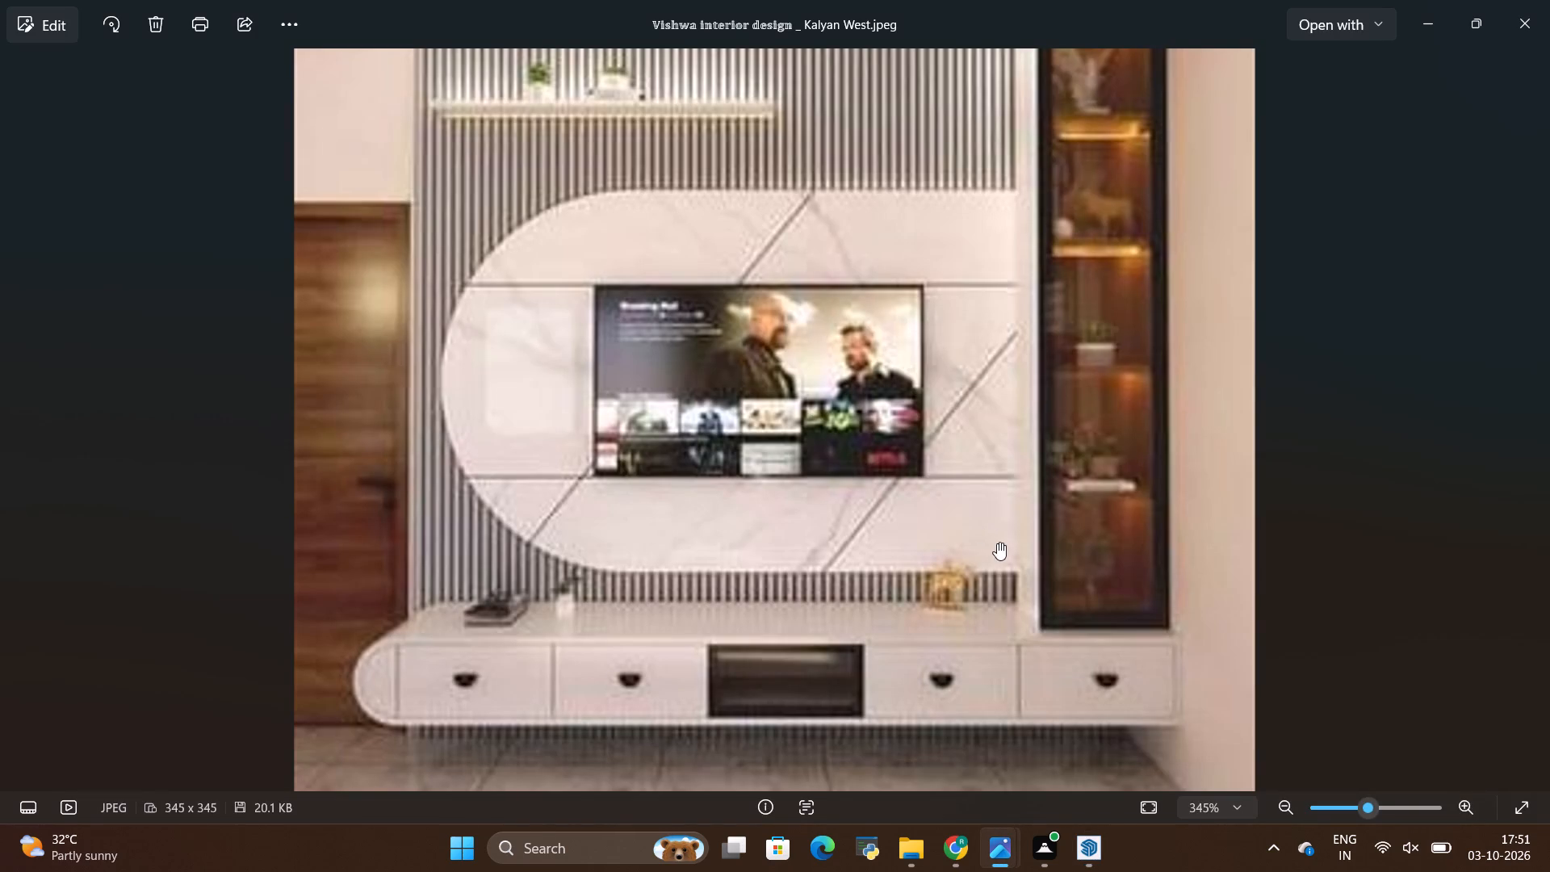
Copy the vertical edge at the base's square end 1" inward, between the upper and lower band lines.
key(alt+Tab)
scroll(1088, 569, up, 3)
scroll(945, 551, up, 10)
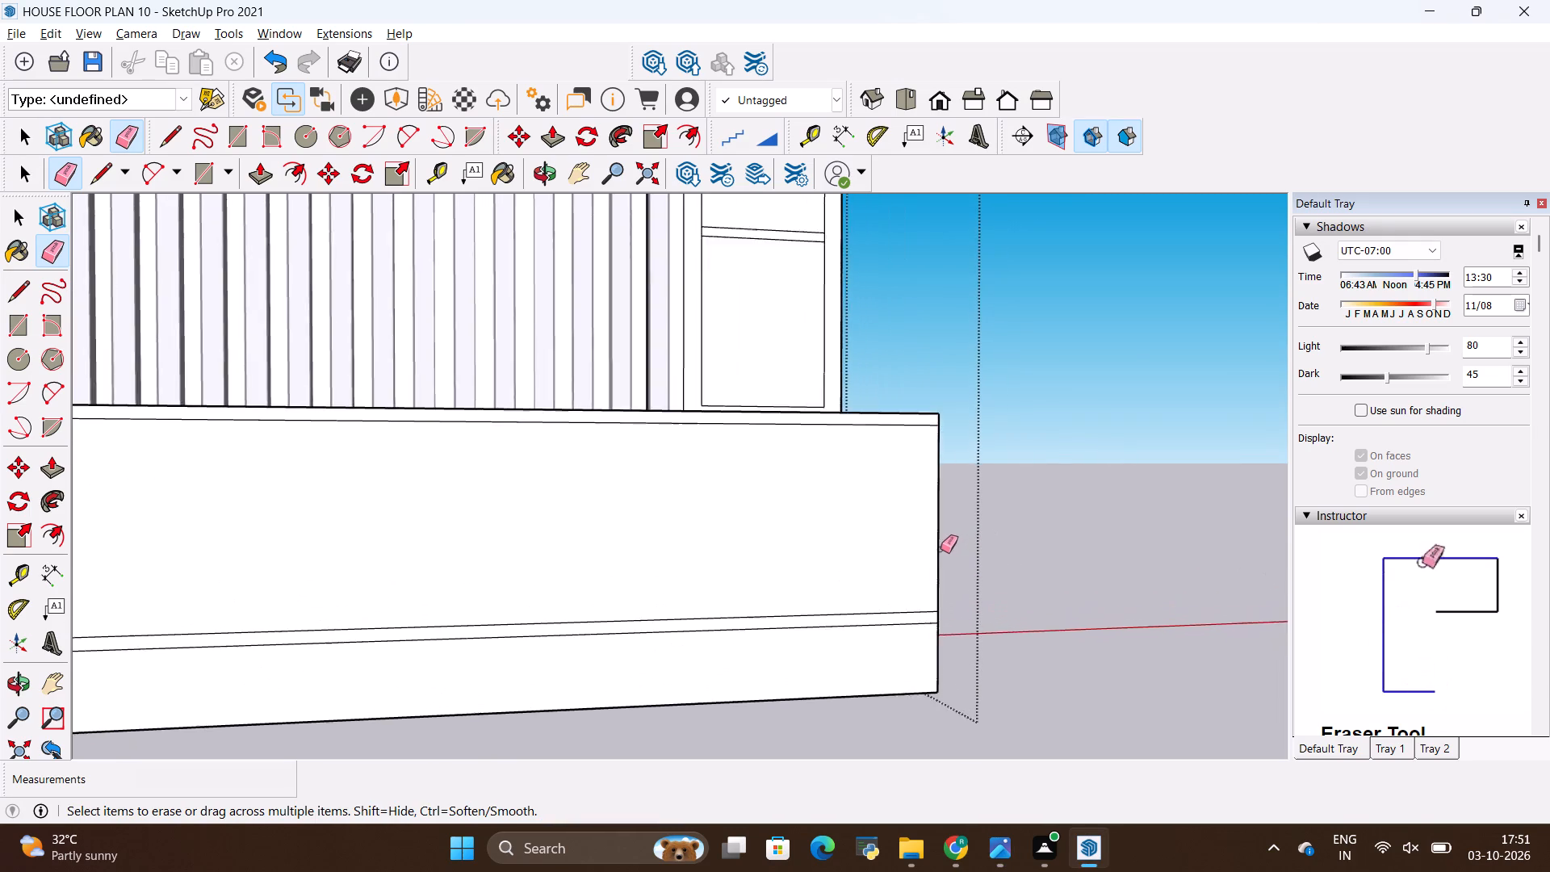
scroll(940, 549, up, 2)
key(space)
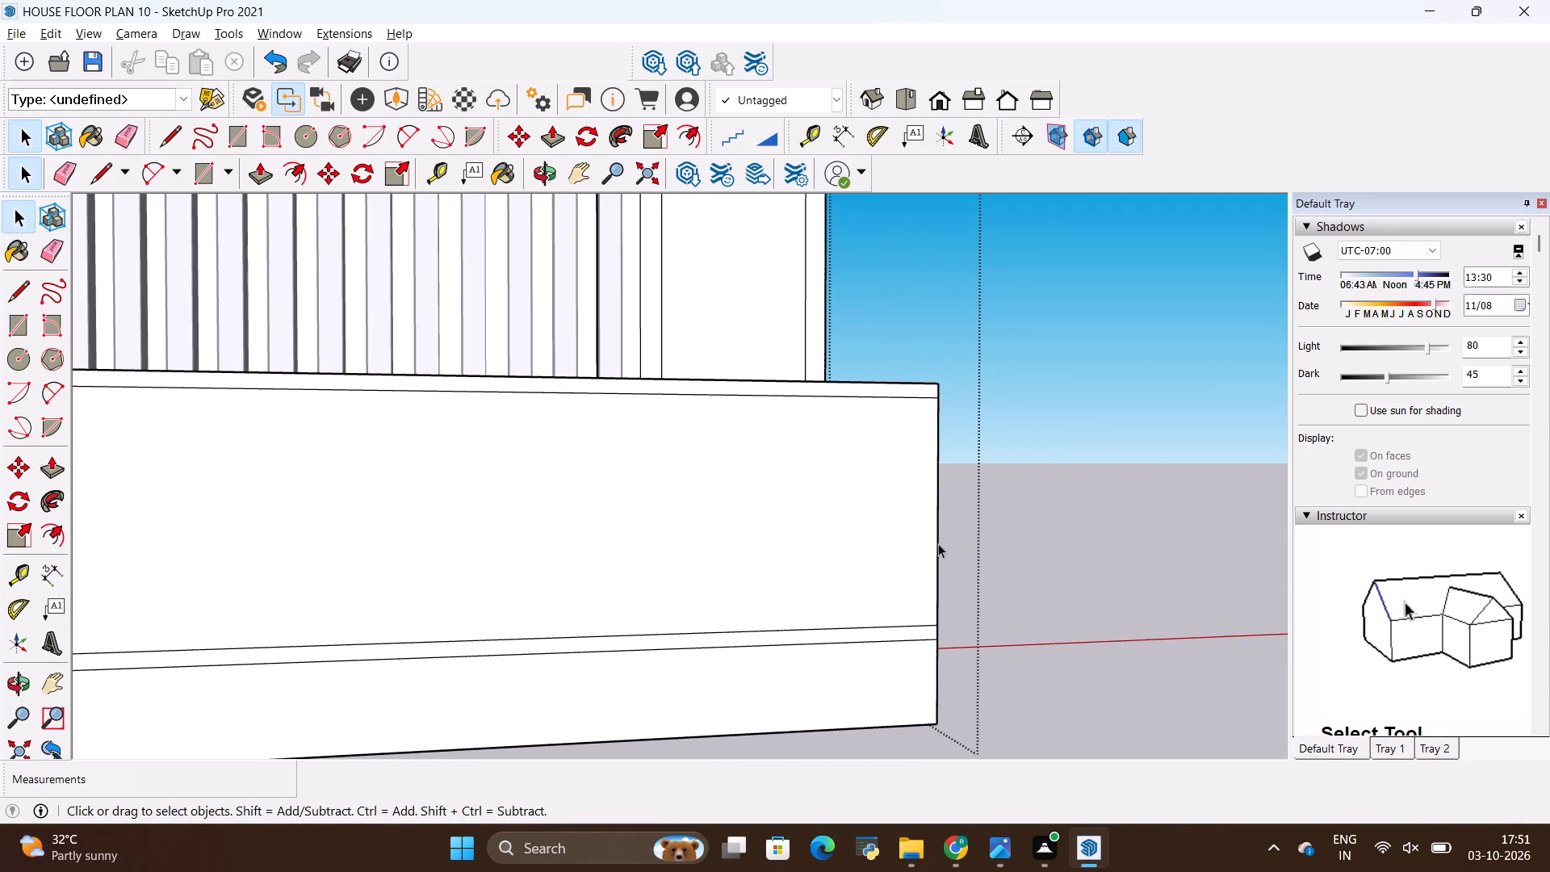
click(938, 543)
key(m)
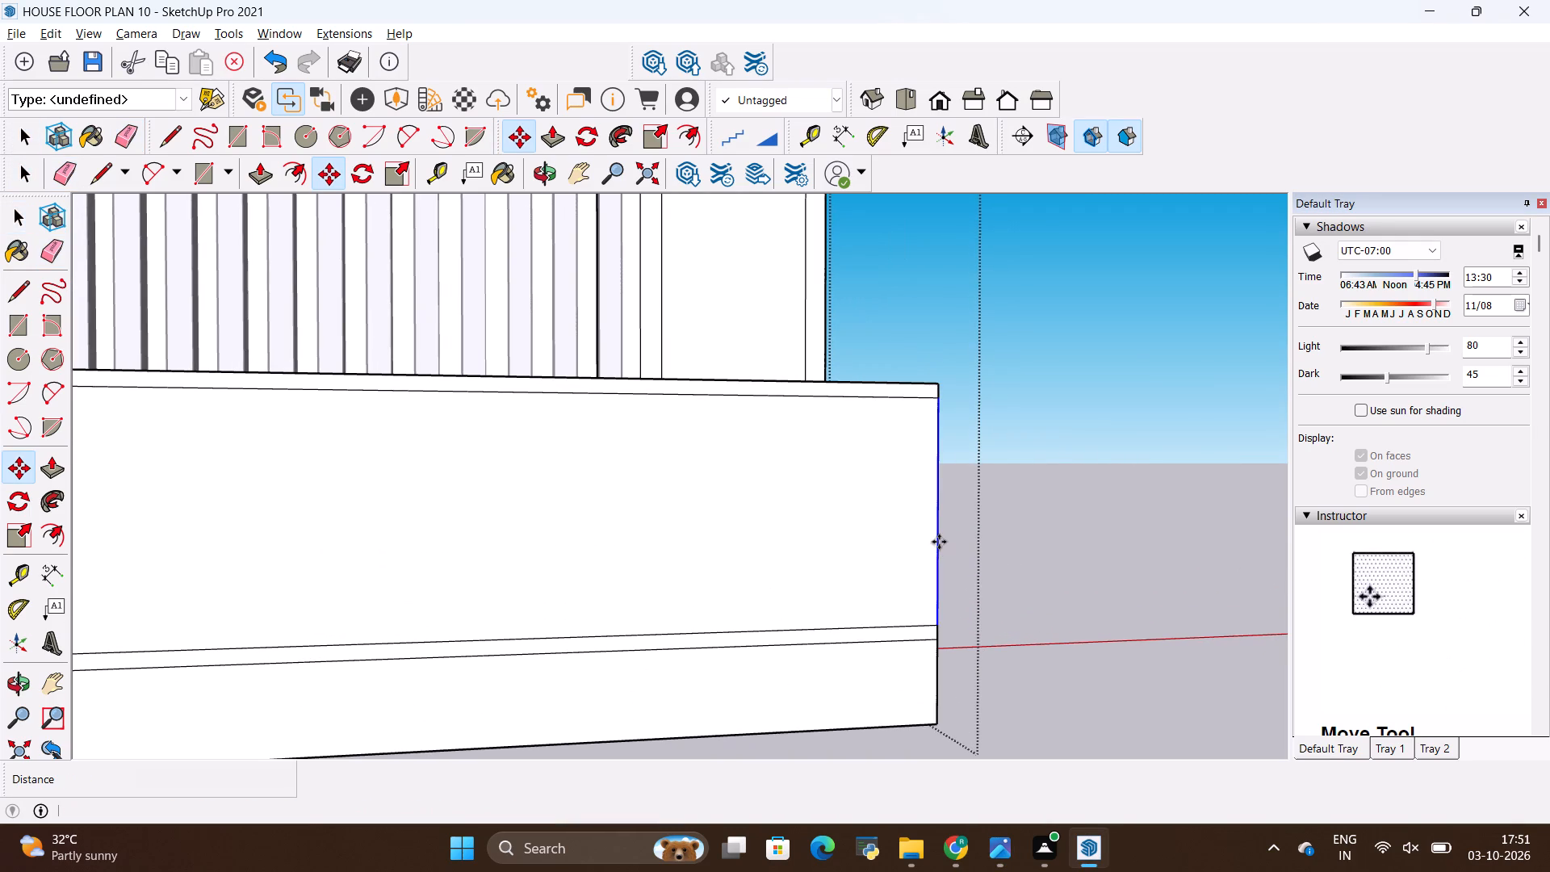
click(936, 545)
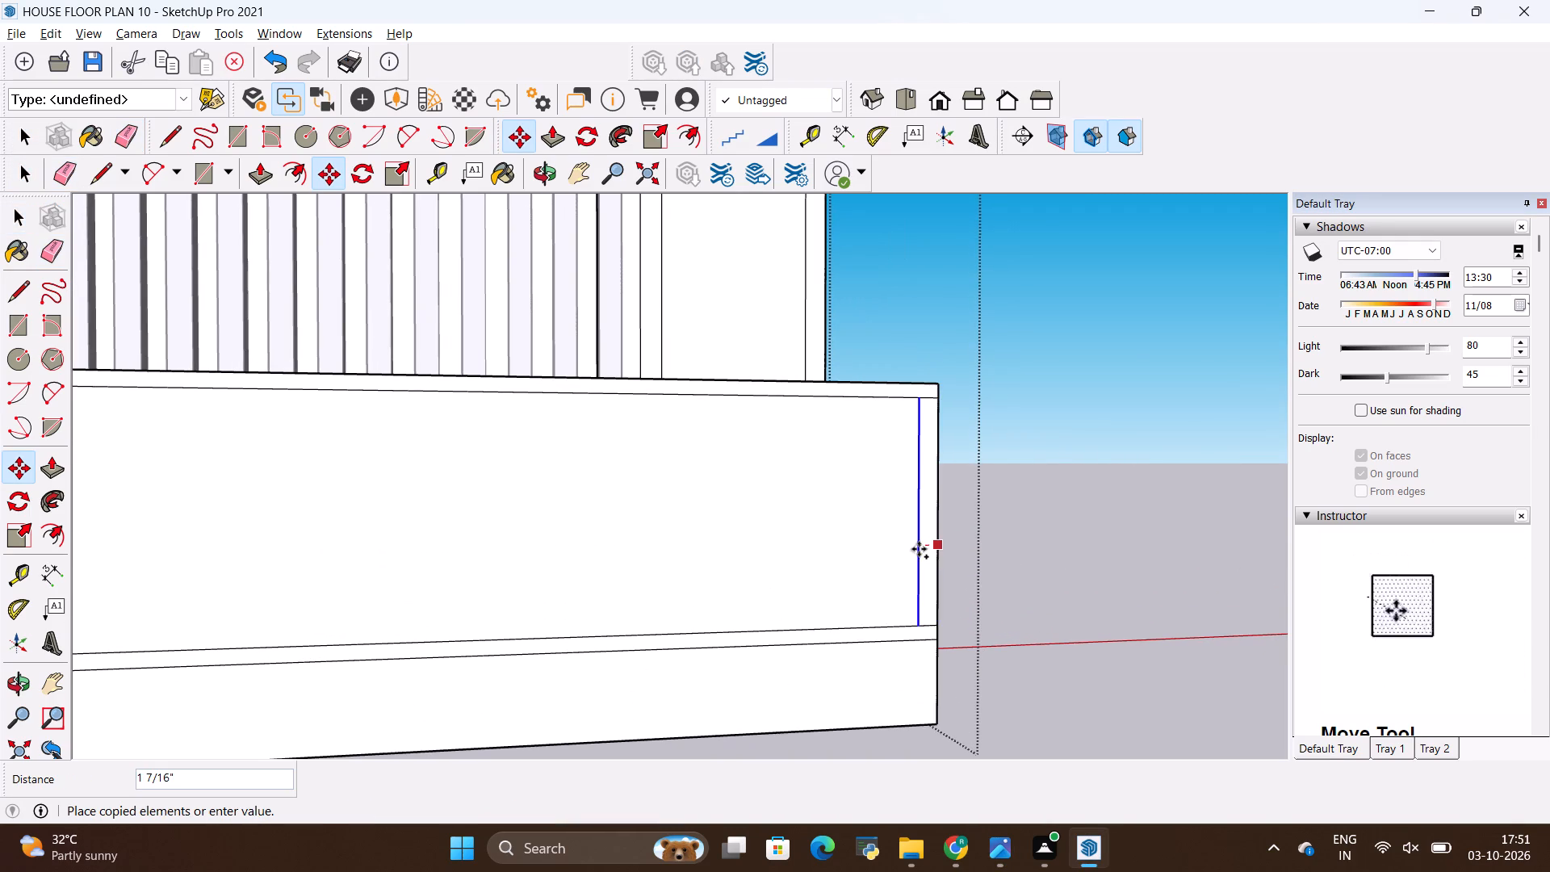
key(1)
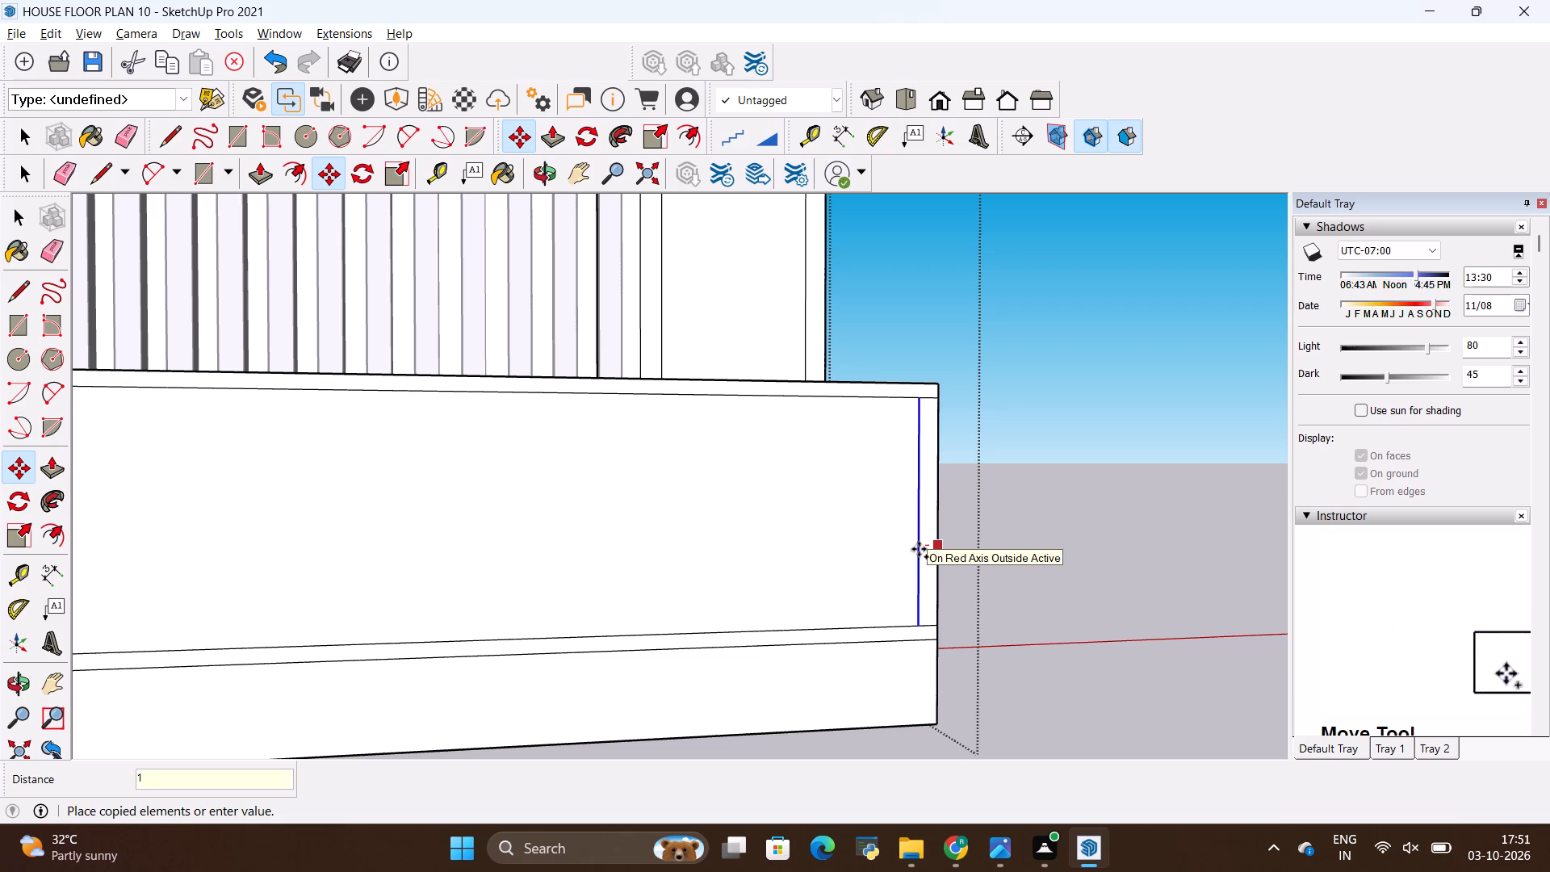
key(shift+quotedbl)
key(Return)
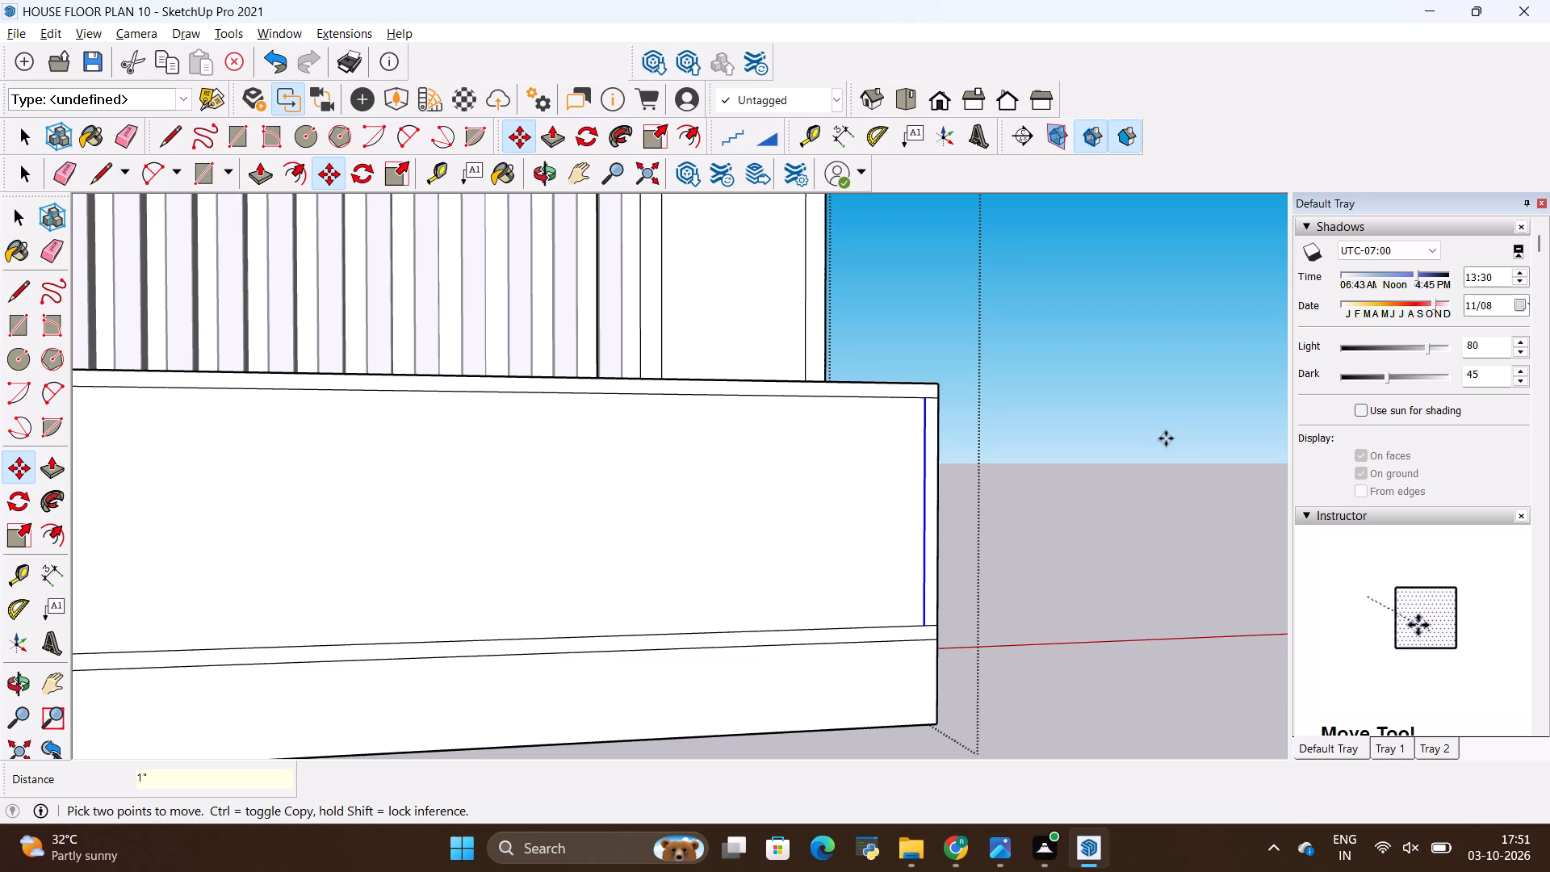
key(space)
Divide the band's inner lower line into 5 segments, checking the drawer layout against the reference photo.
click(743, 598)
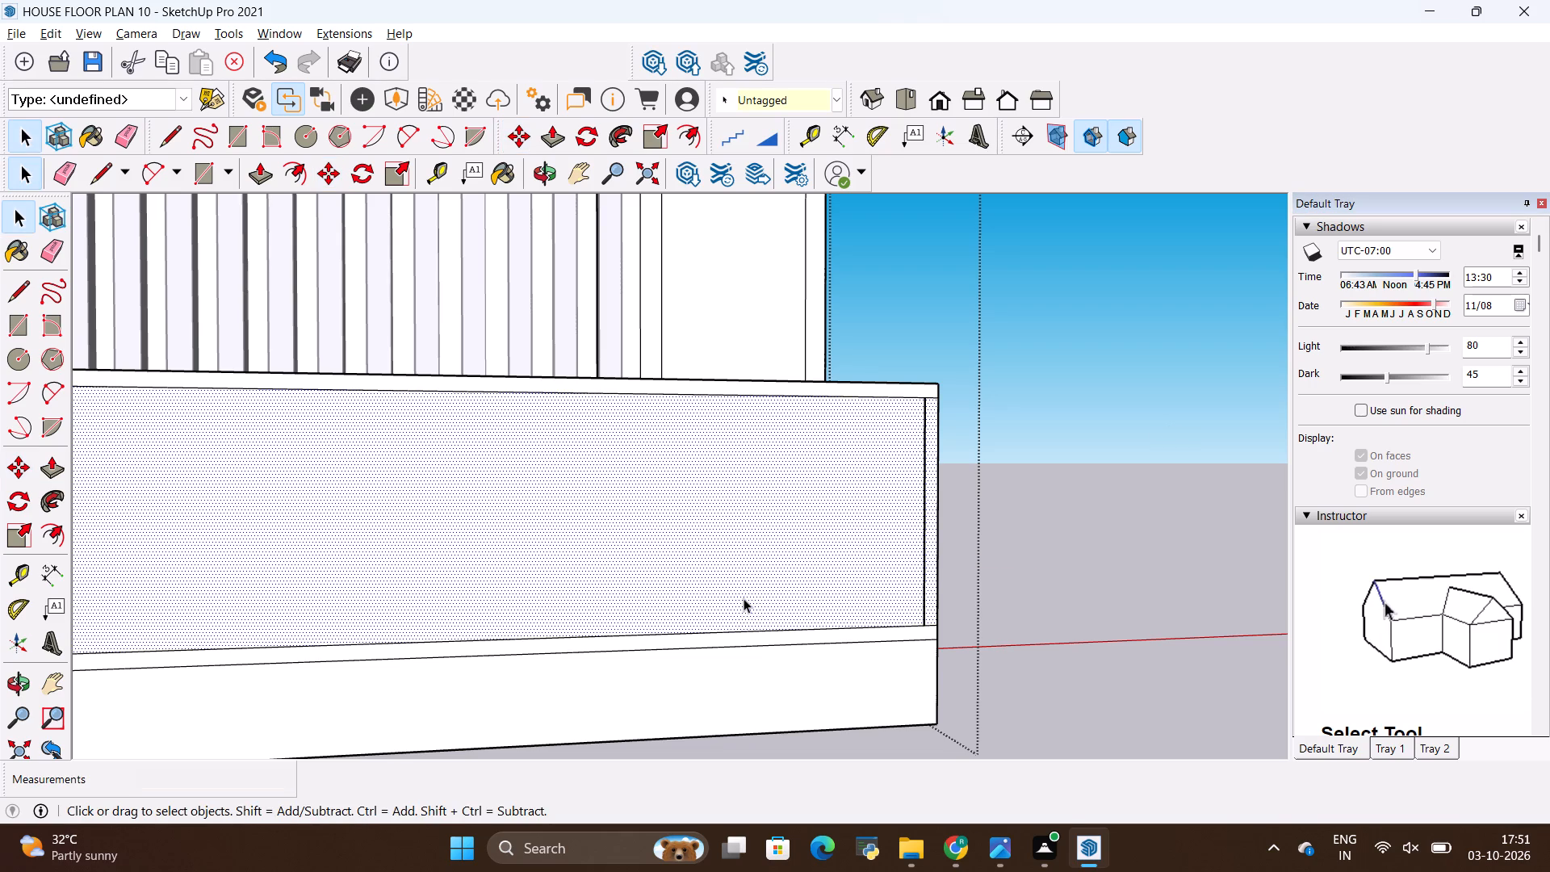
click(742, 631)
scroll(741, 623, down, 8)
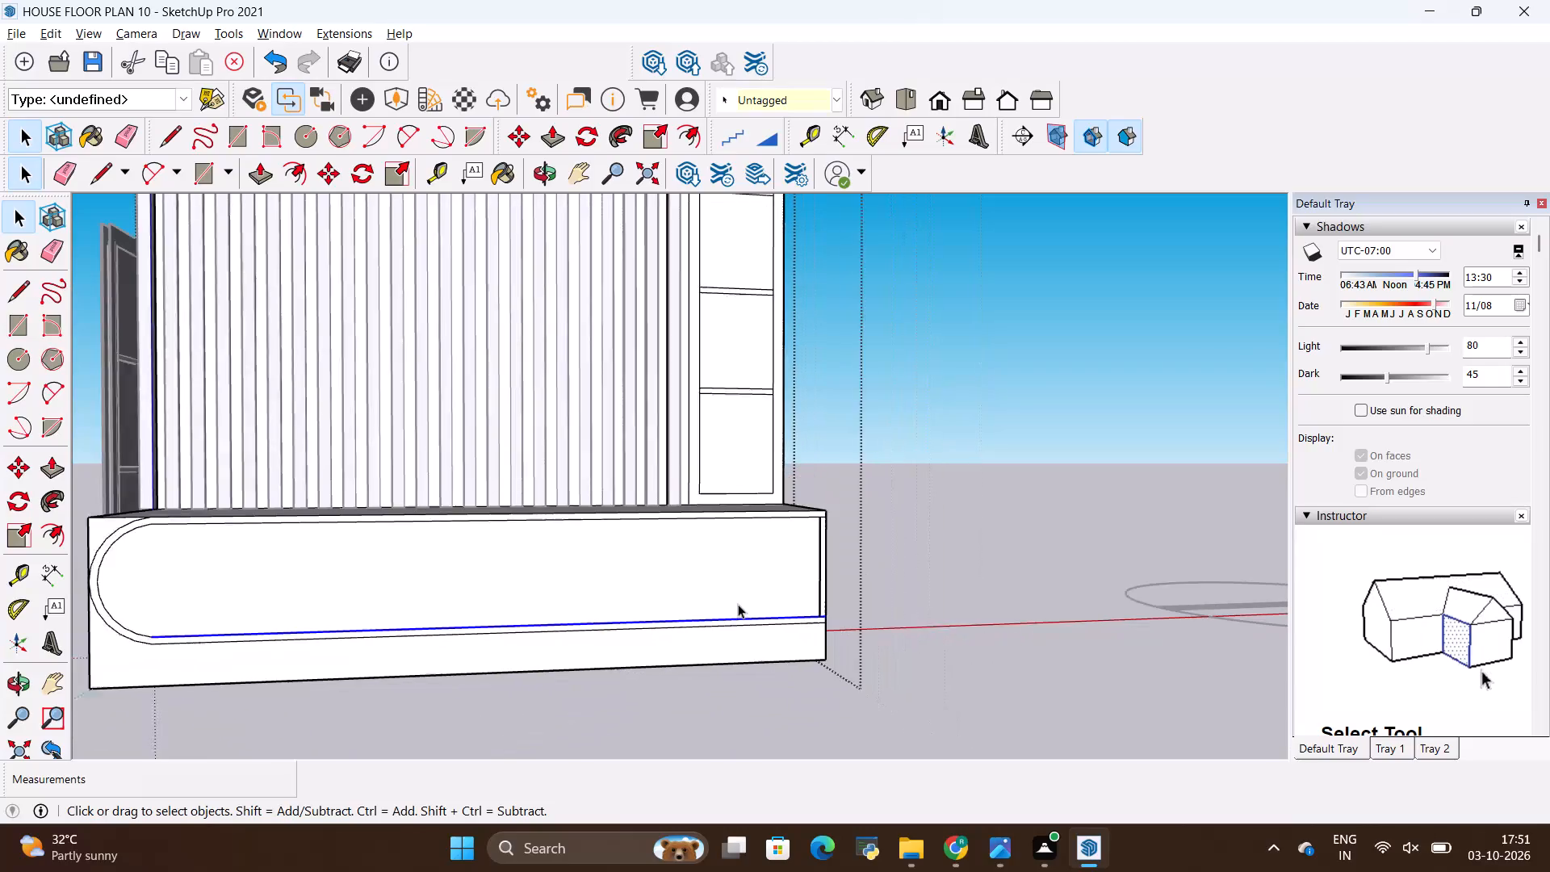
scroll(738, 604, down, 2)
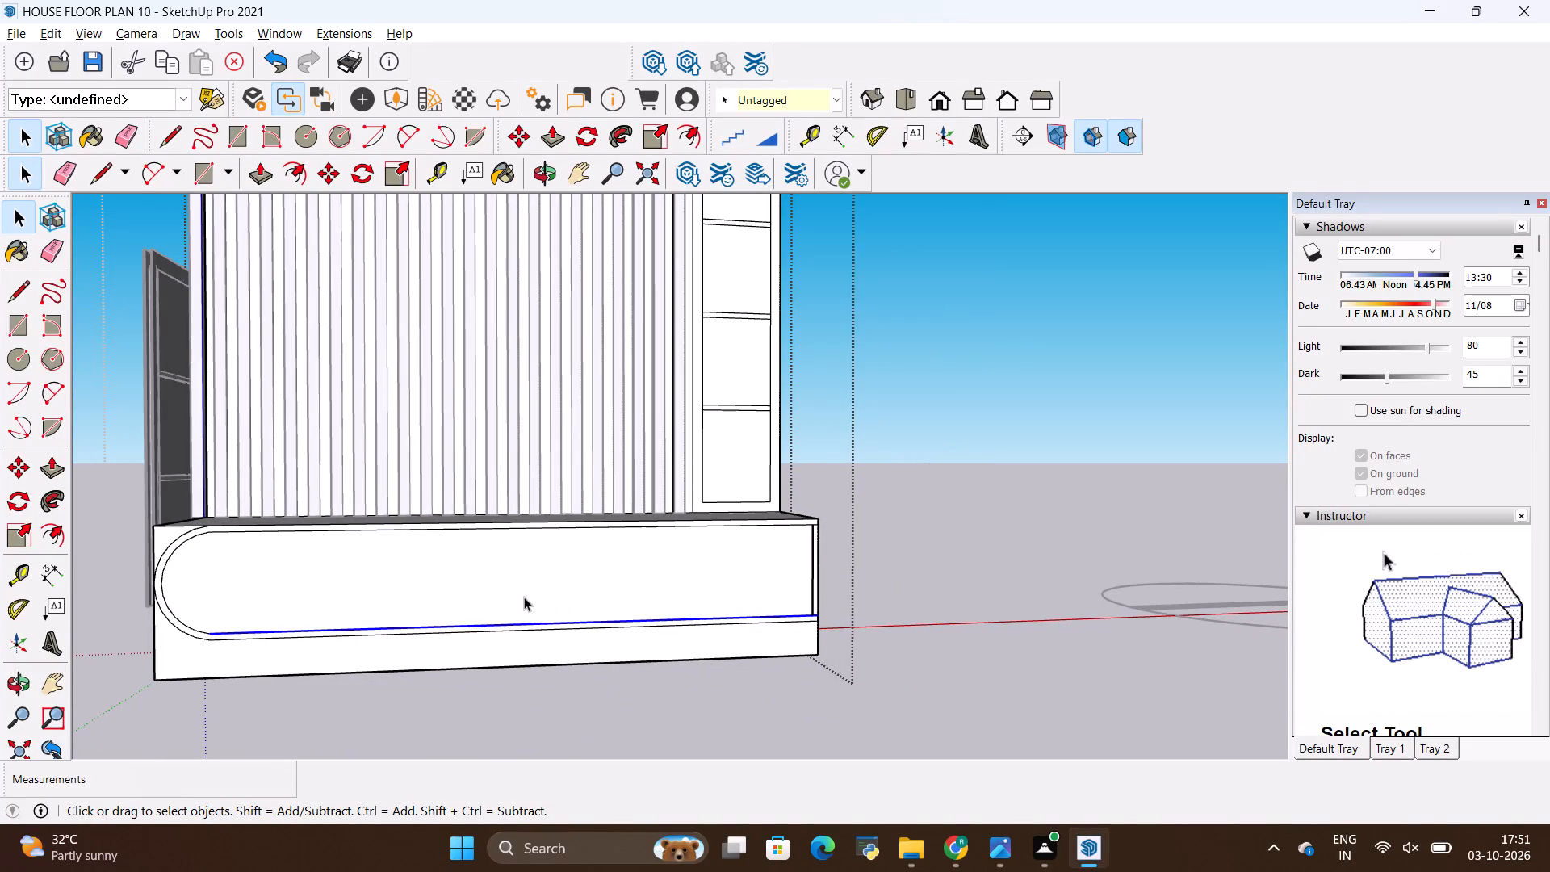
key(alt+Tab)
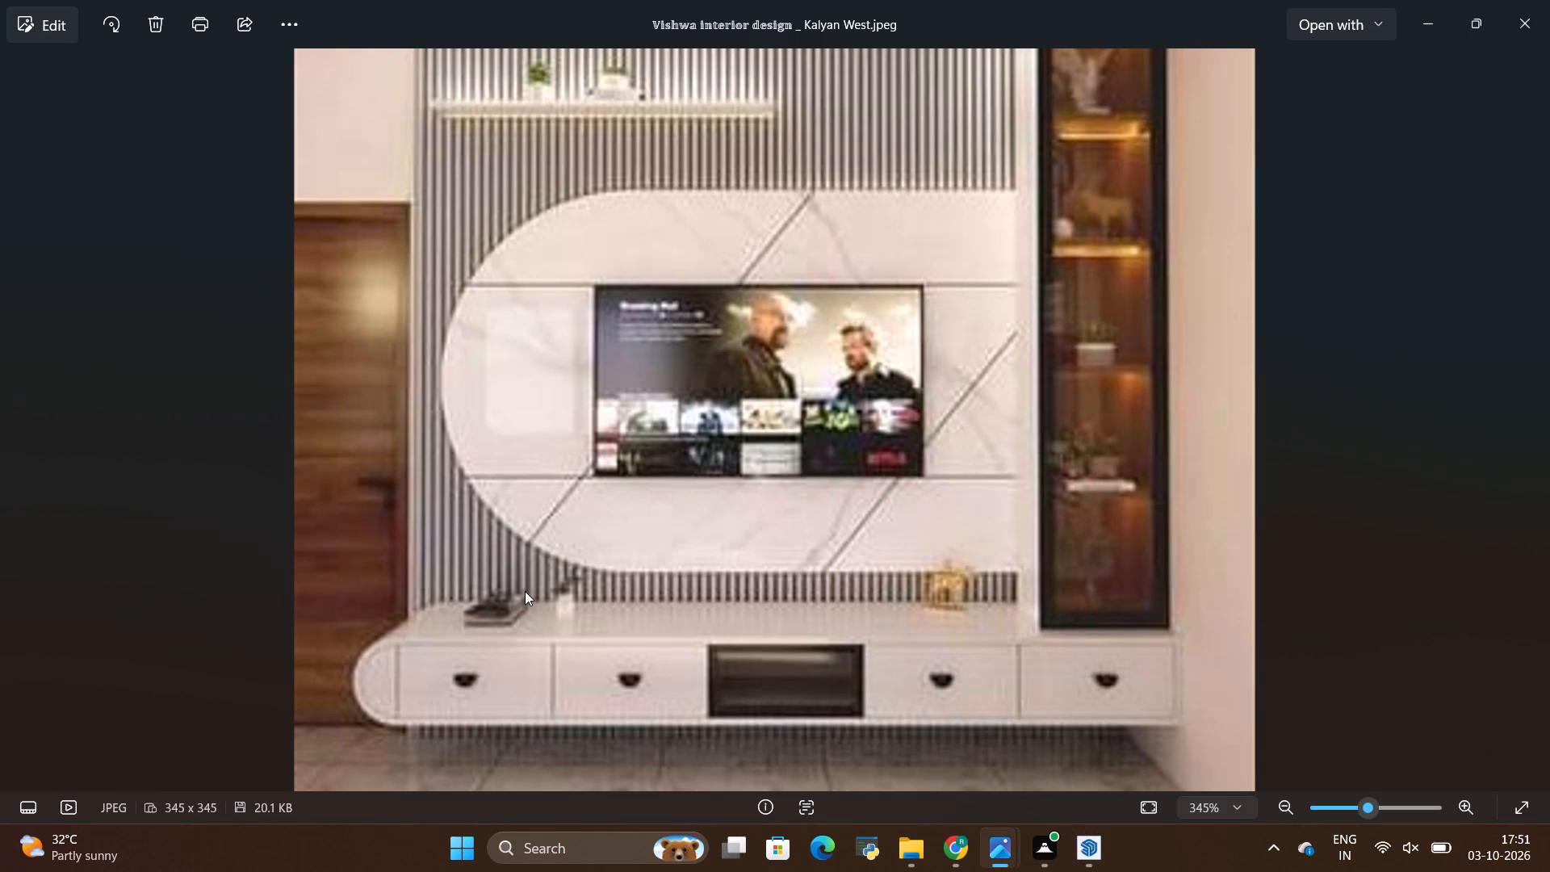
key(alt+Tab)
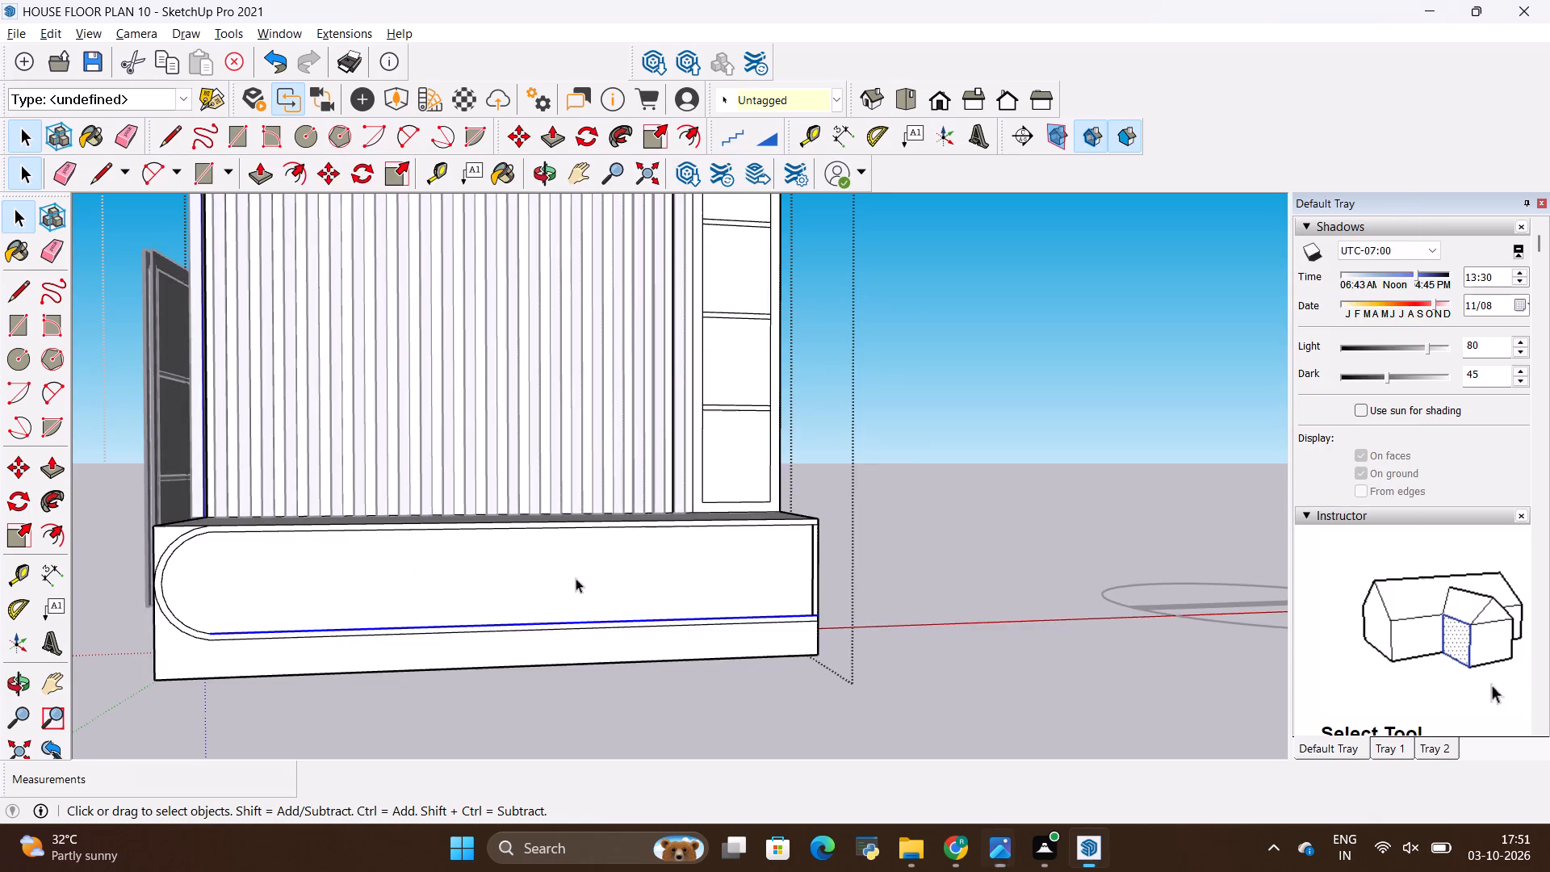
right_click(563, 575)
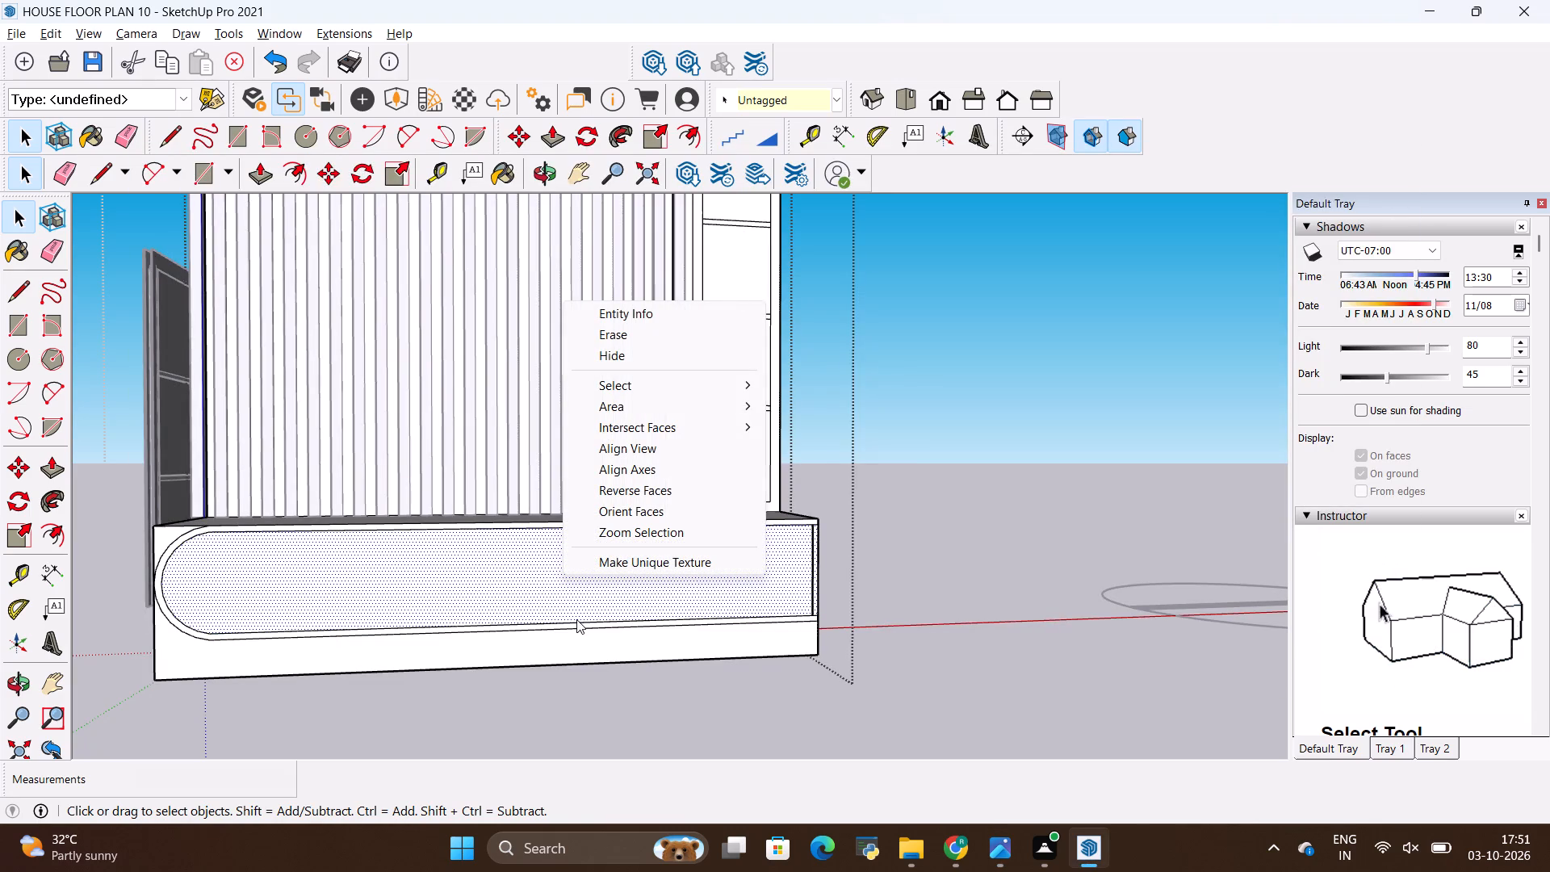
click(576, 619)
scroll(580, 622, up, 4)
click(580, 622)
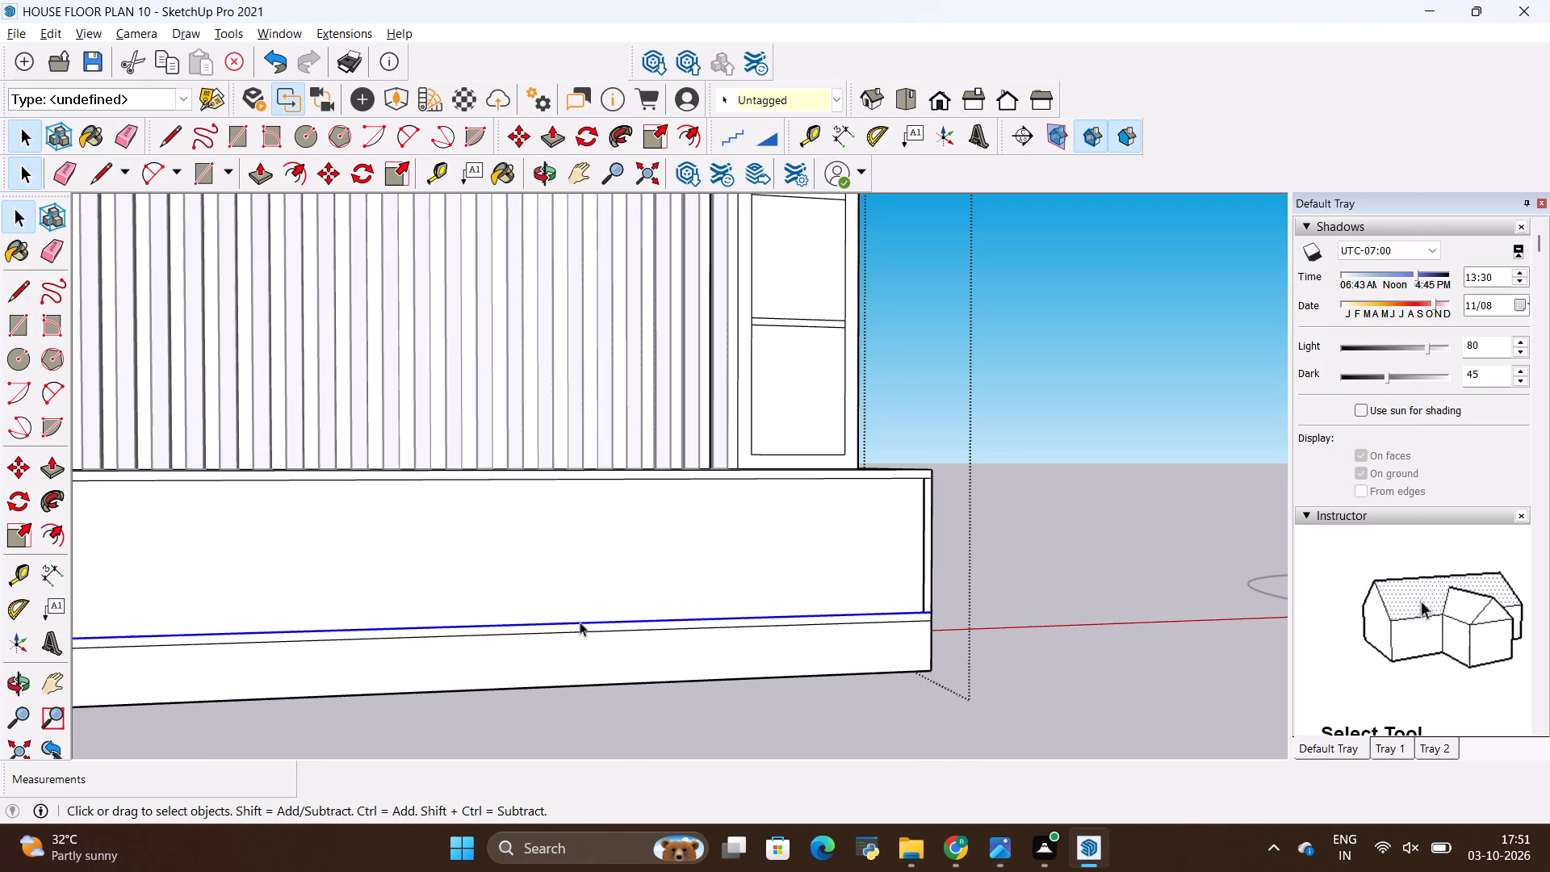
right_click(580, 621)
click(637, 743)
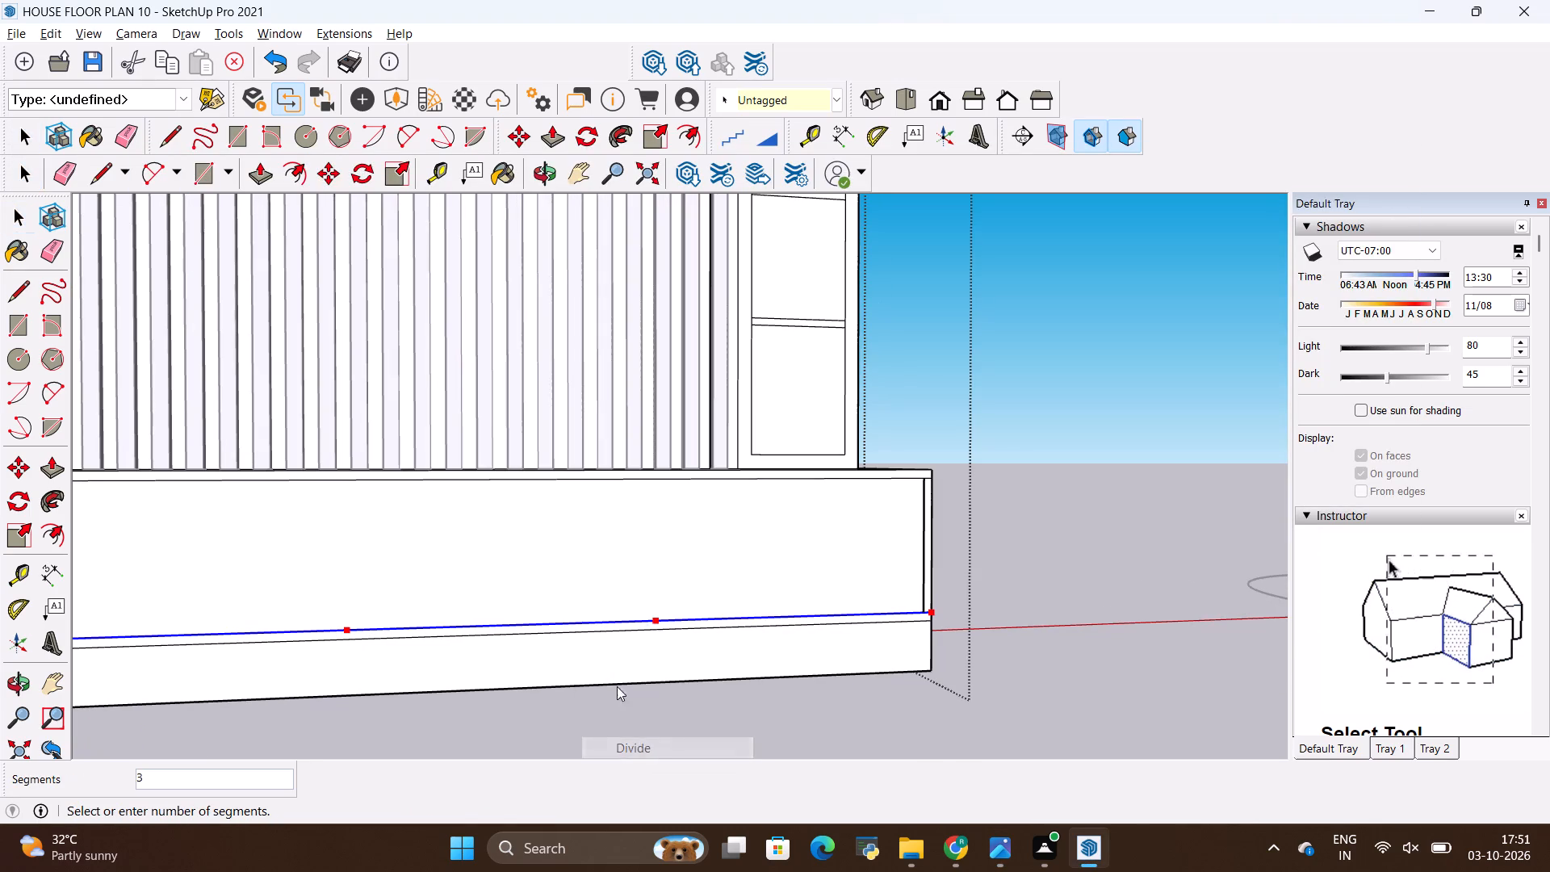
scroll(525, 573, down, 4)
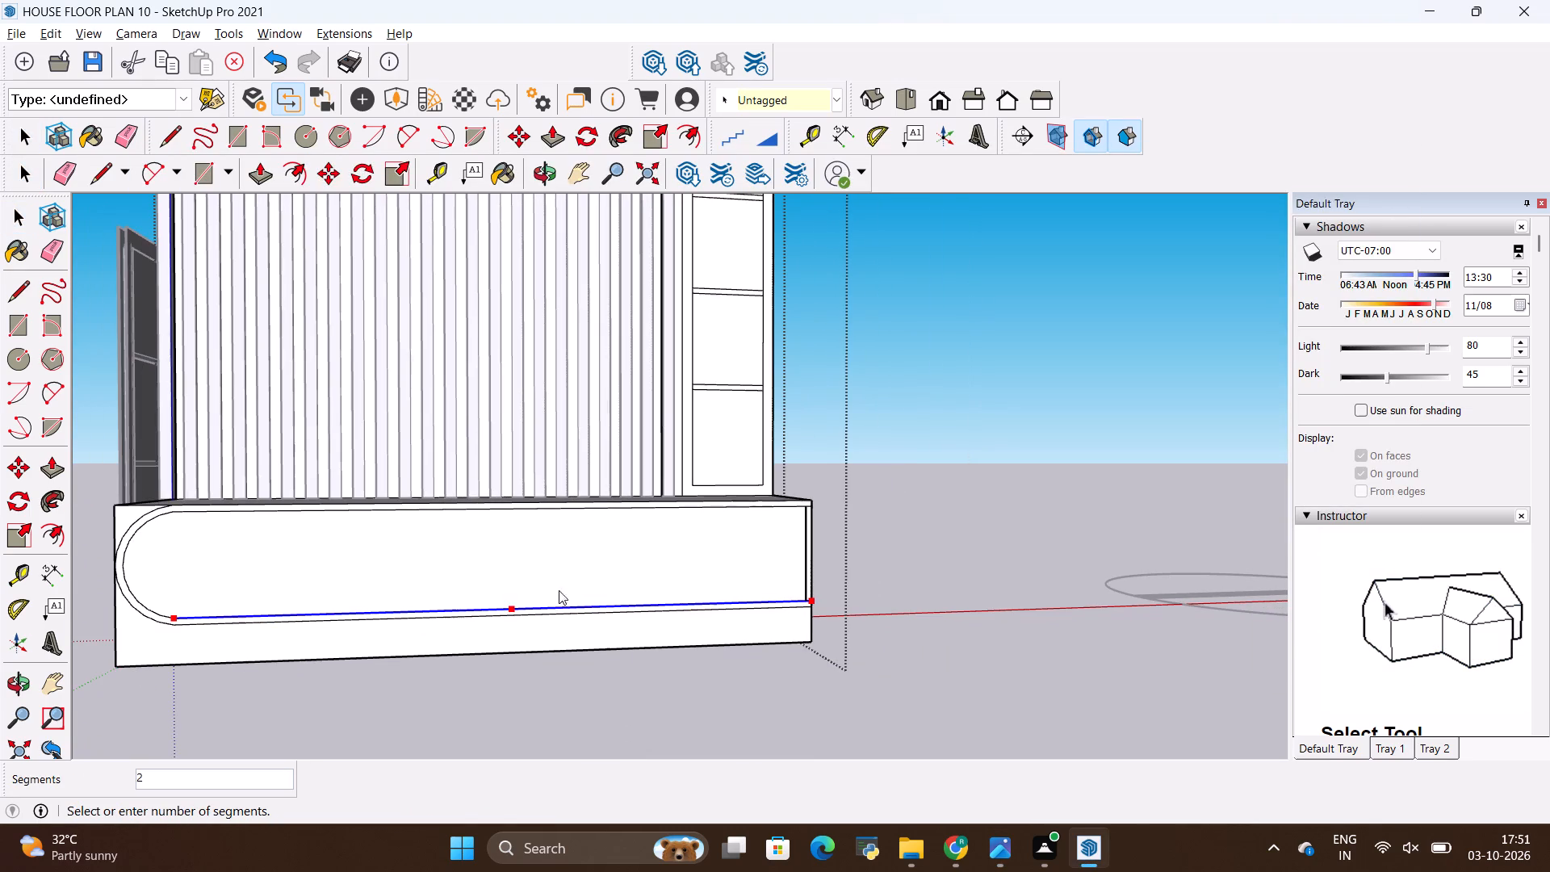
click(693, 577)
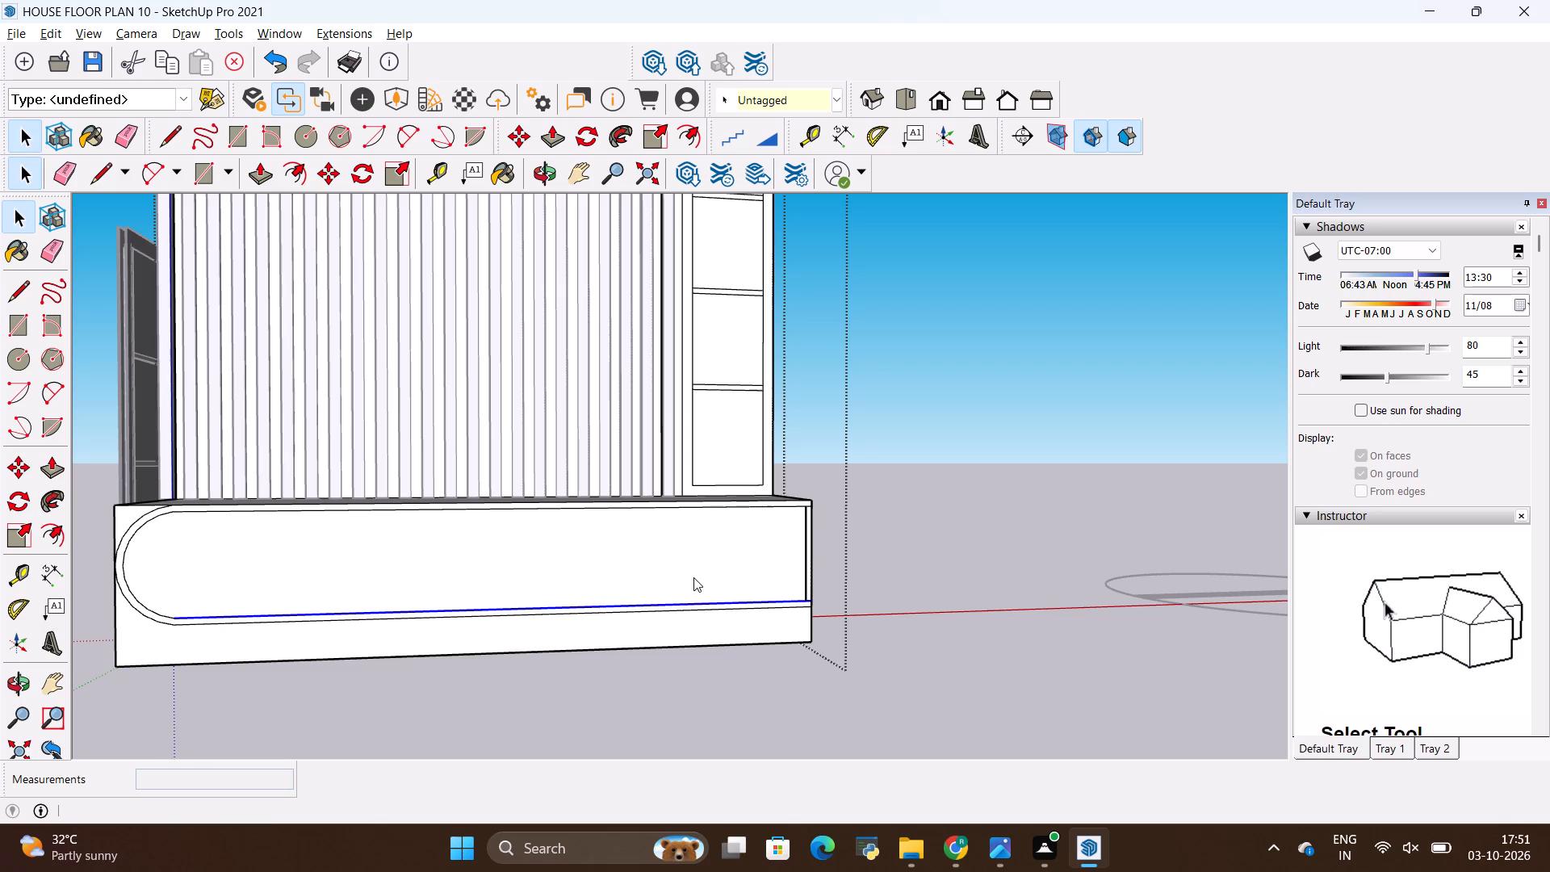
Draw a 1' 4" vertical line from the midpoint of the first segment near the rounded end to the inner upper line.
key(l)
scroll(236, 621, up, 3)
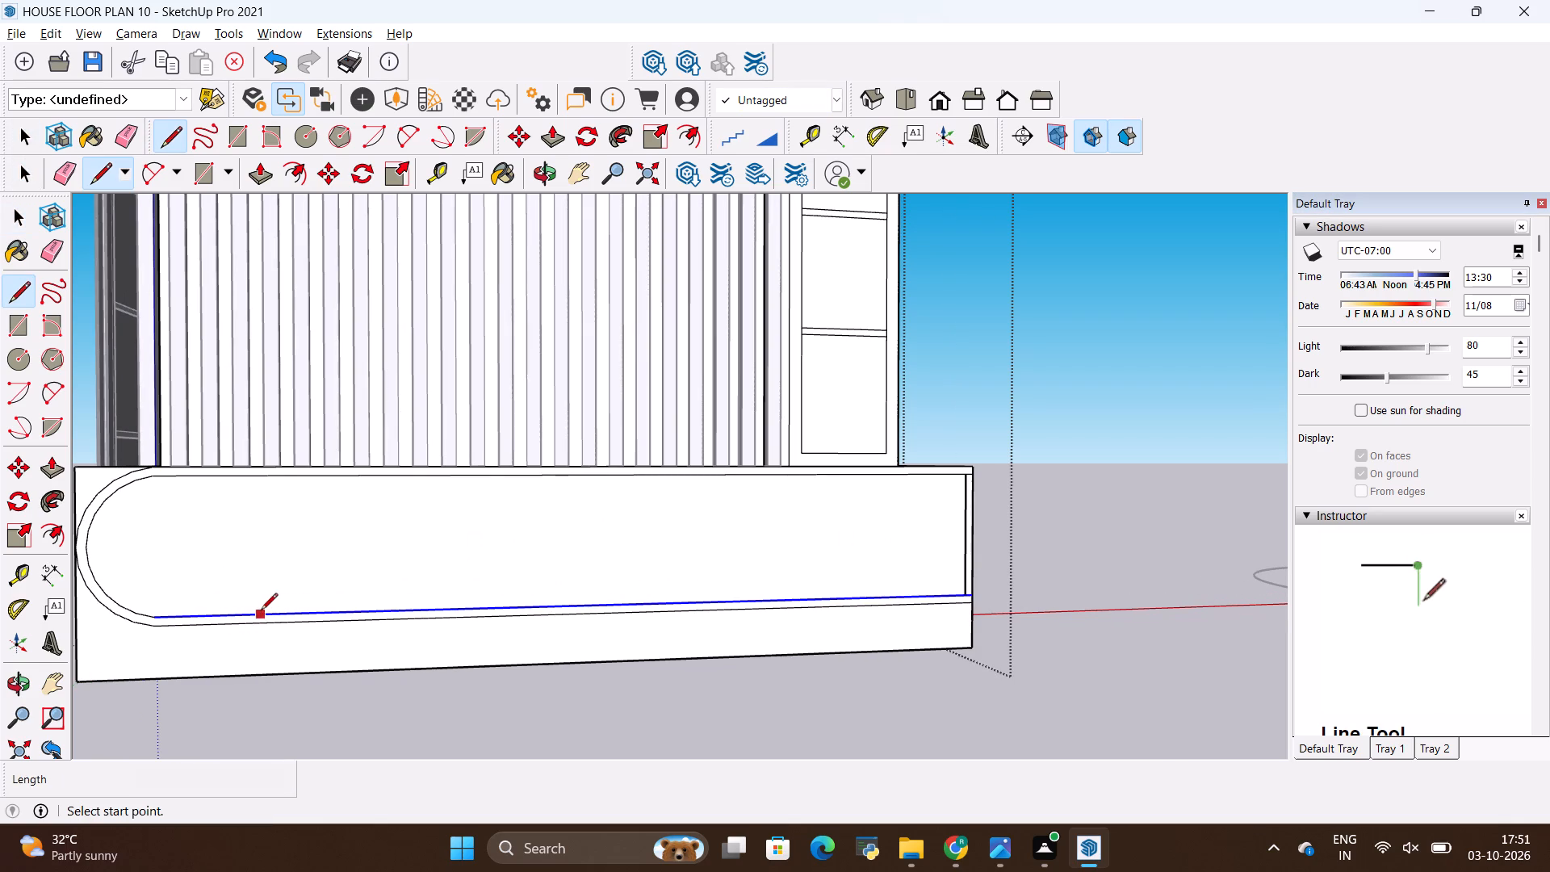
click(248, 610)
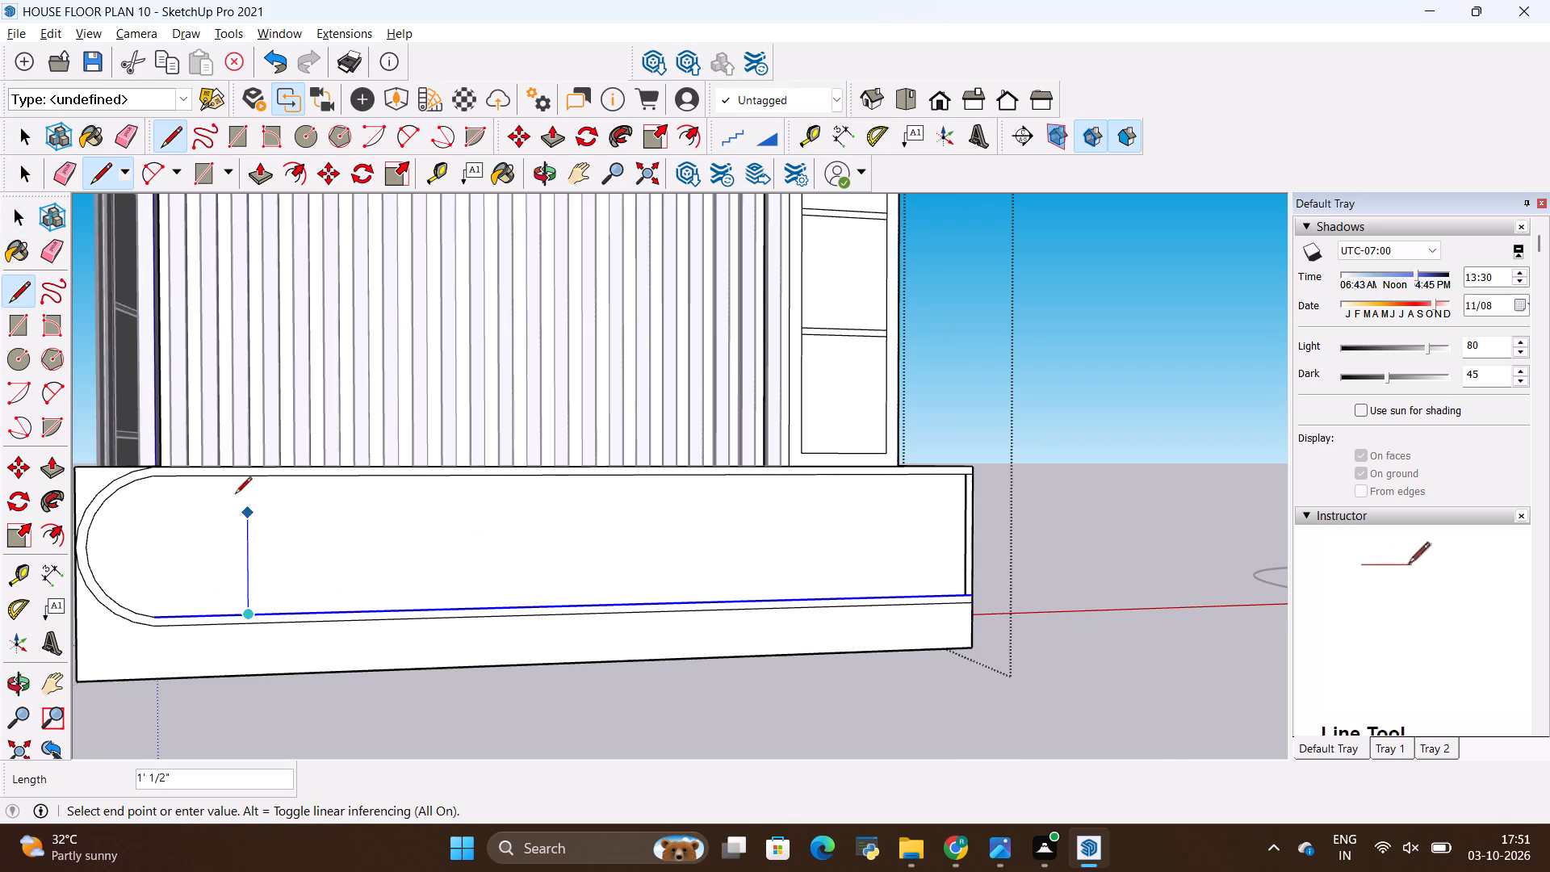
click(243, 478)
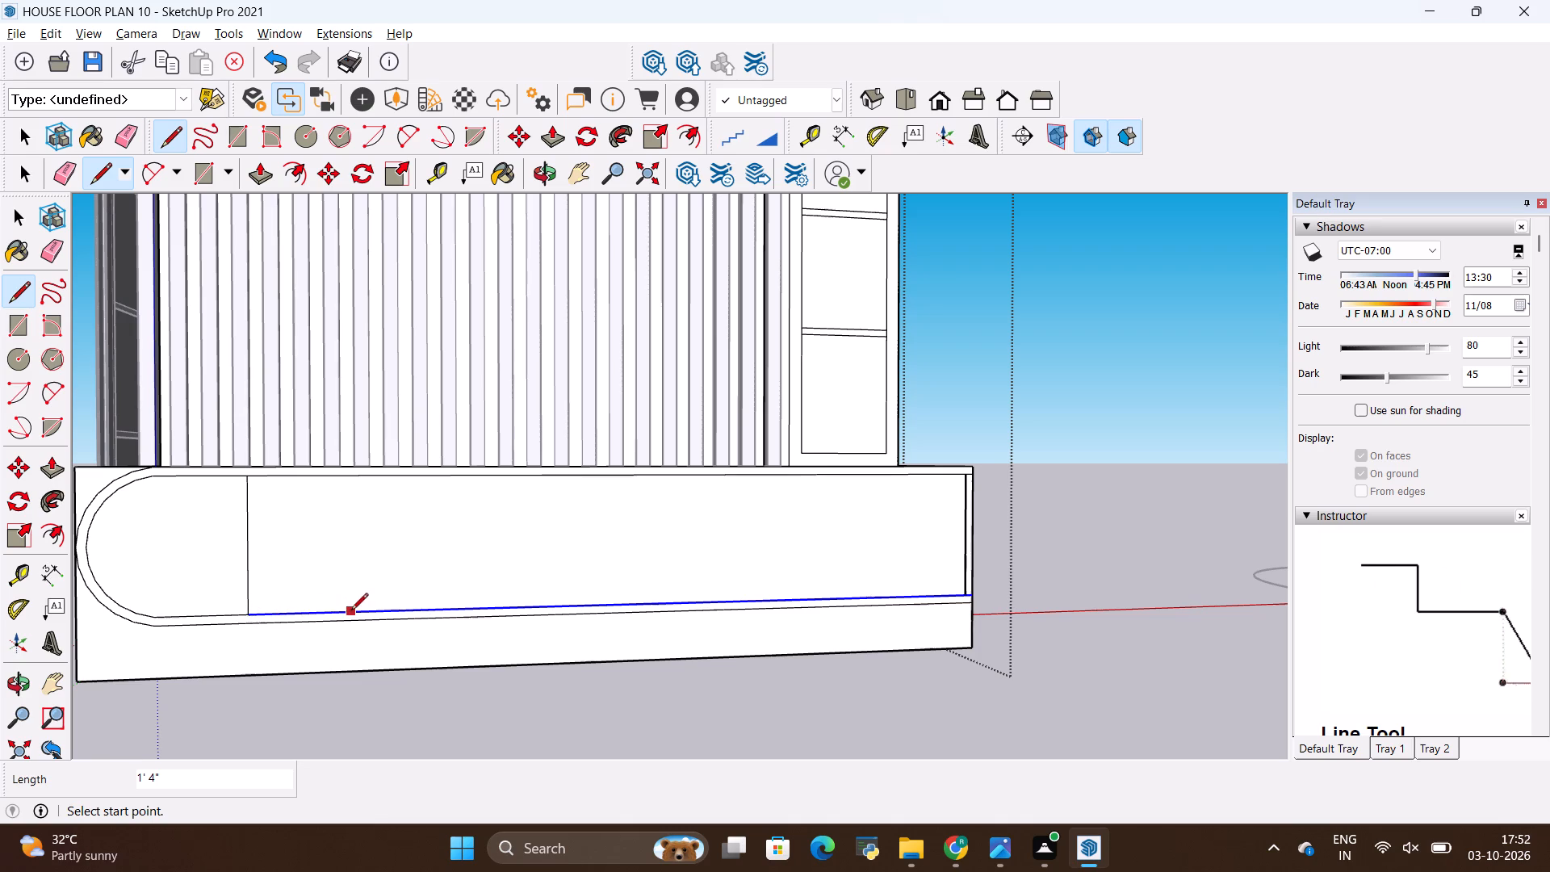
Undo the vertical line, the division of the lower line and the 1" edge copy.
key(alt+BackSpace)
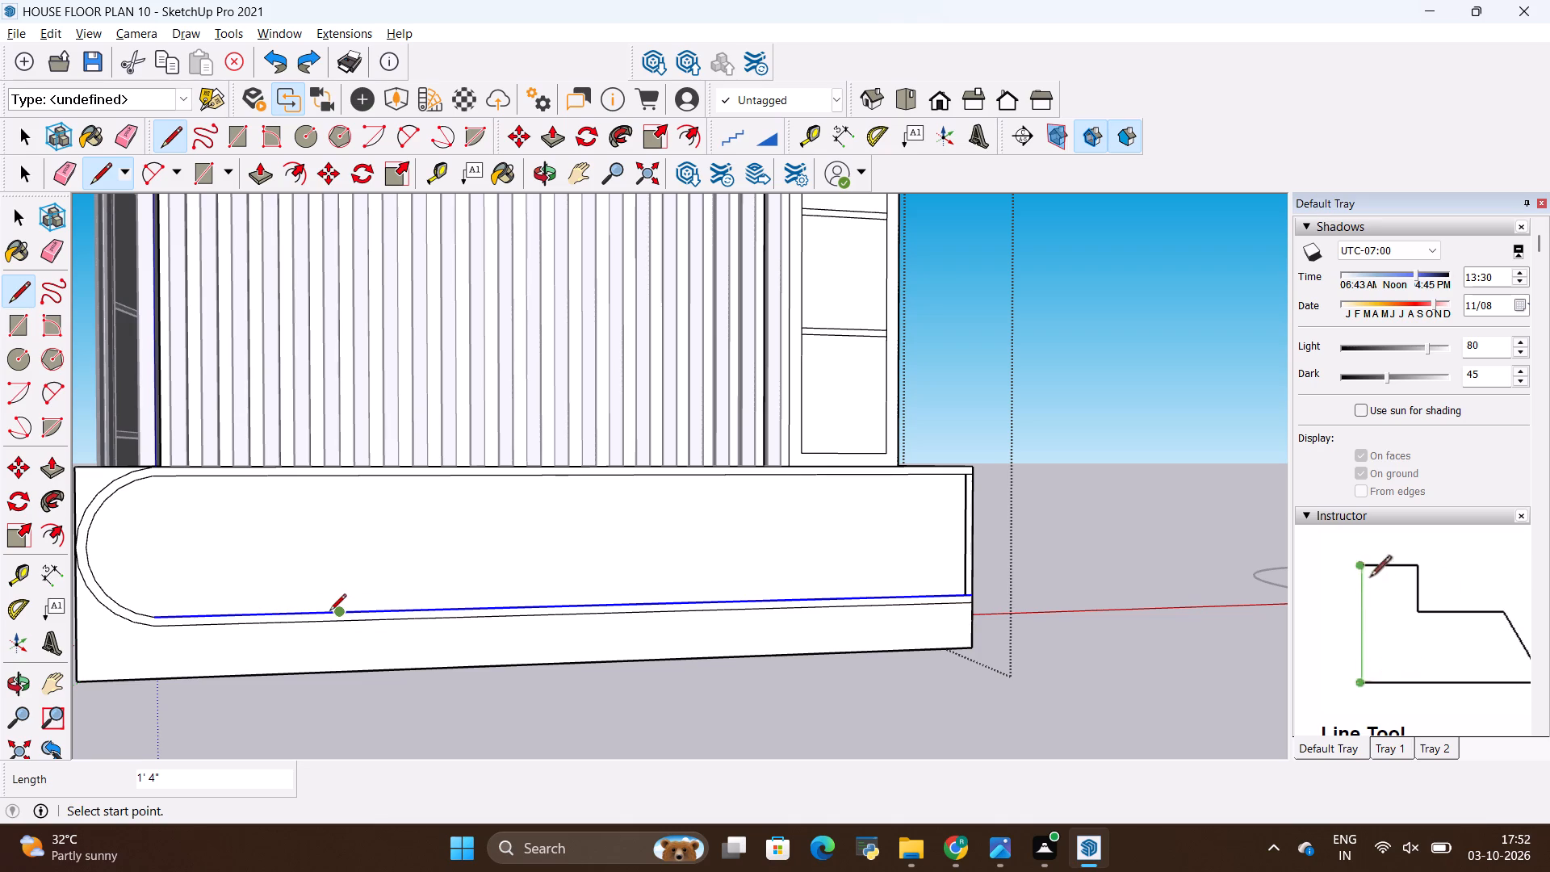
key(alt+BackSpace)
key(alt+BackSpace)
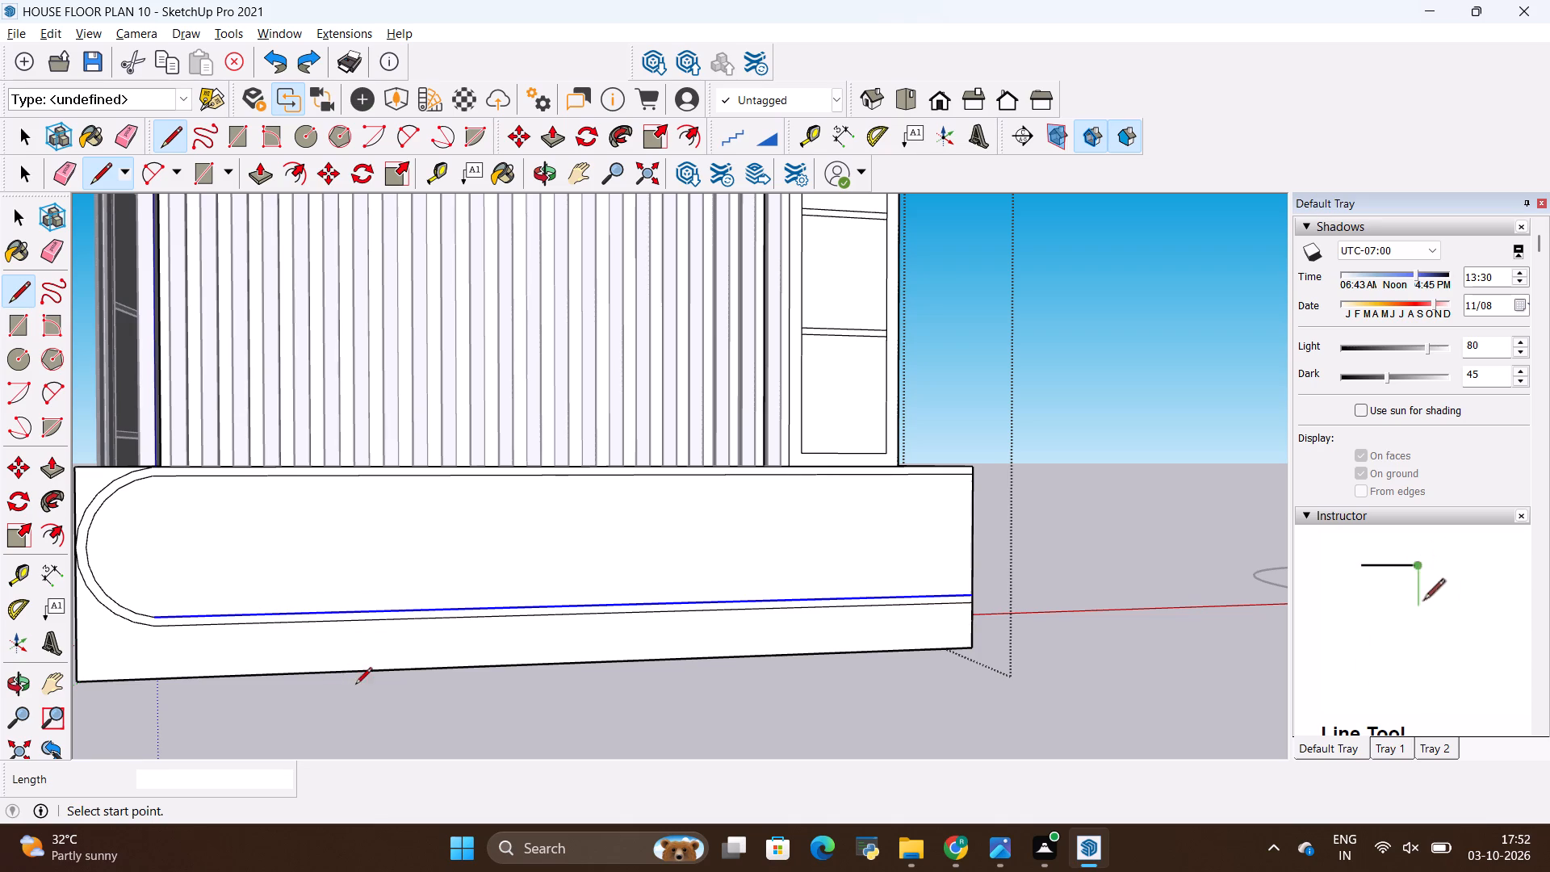
Divide the full inner lower line of the round-ended band into 5 segments of about 1' 7 15/16".
scroll(367, 684, down, 4)
scroll(258, 615, up, 9)
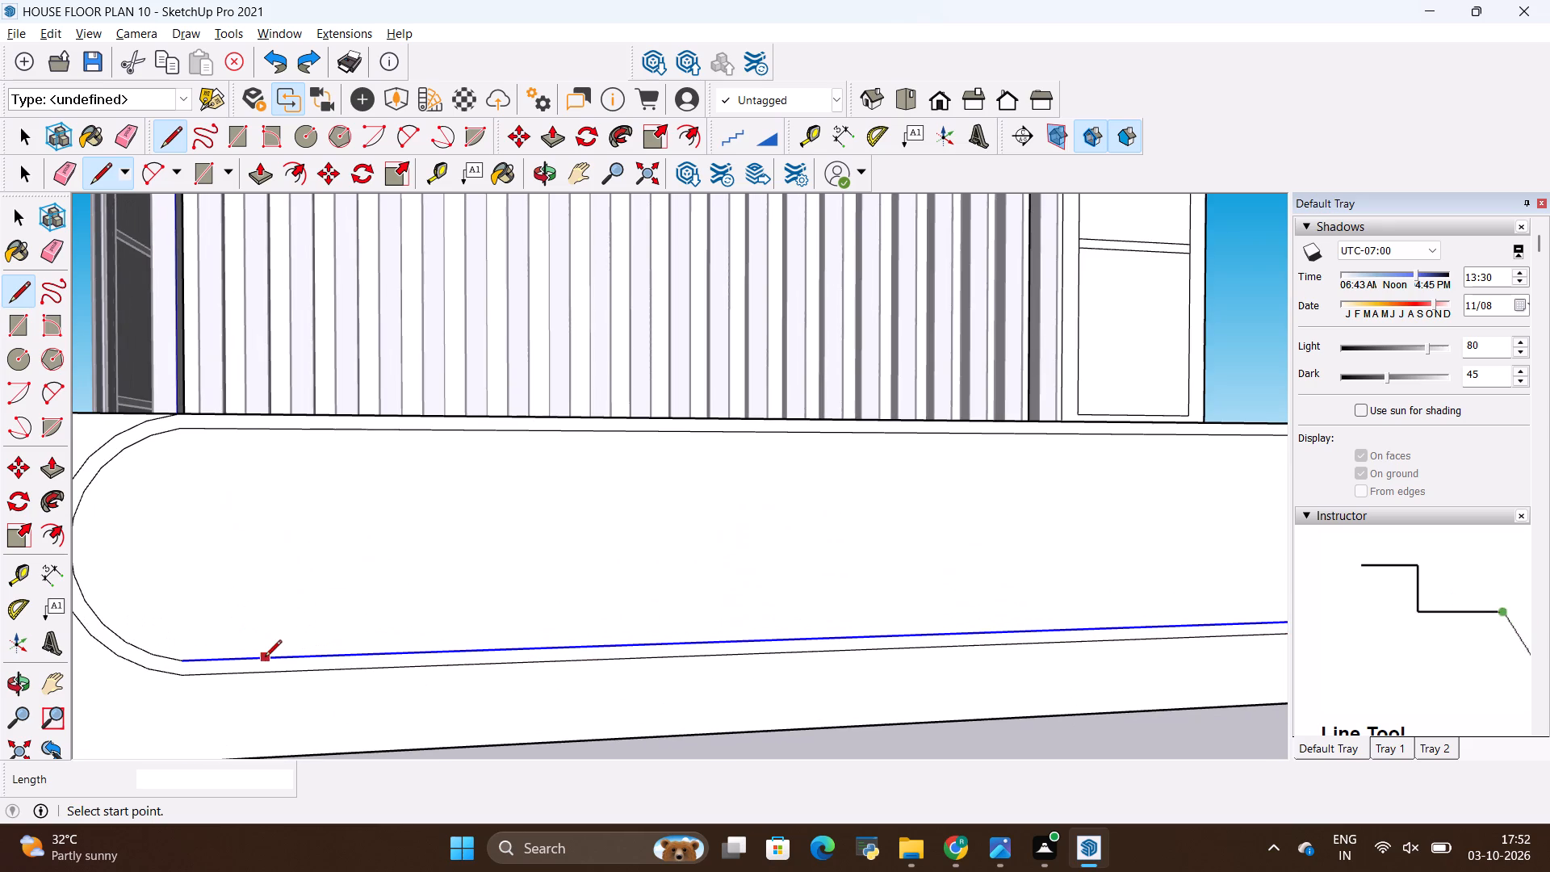
key(space)
click(274, 656)
right_click(278, 657)
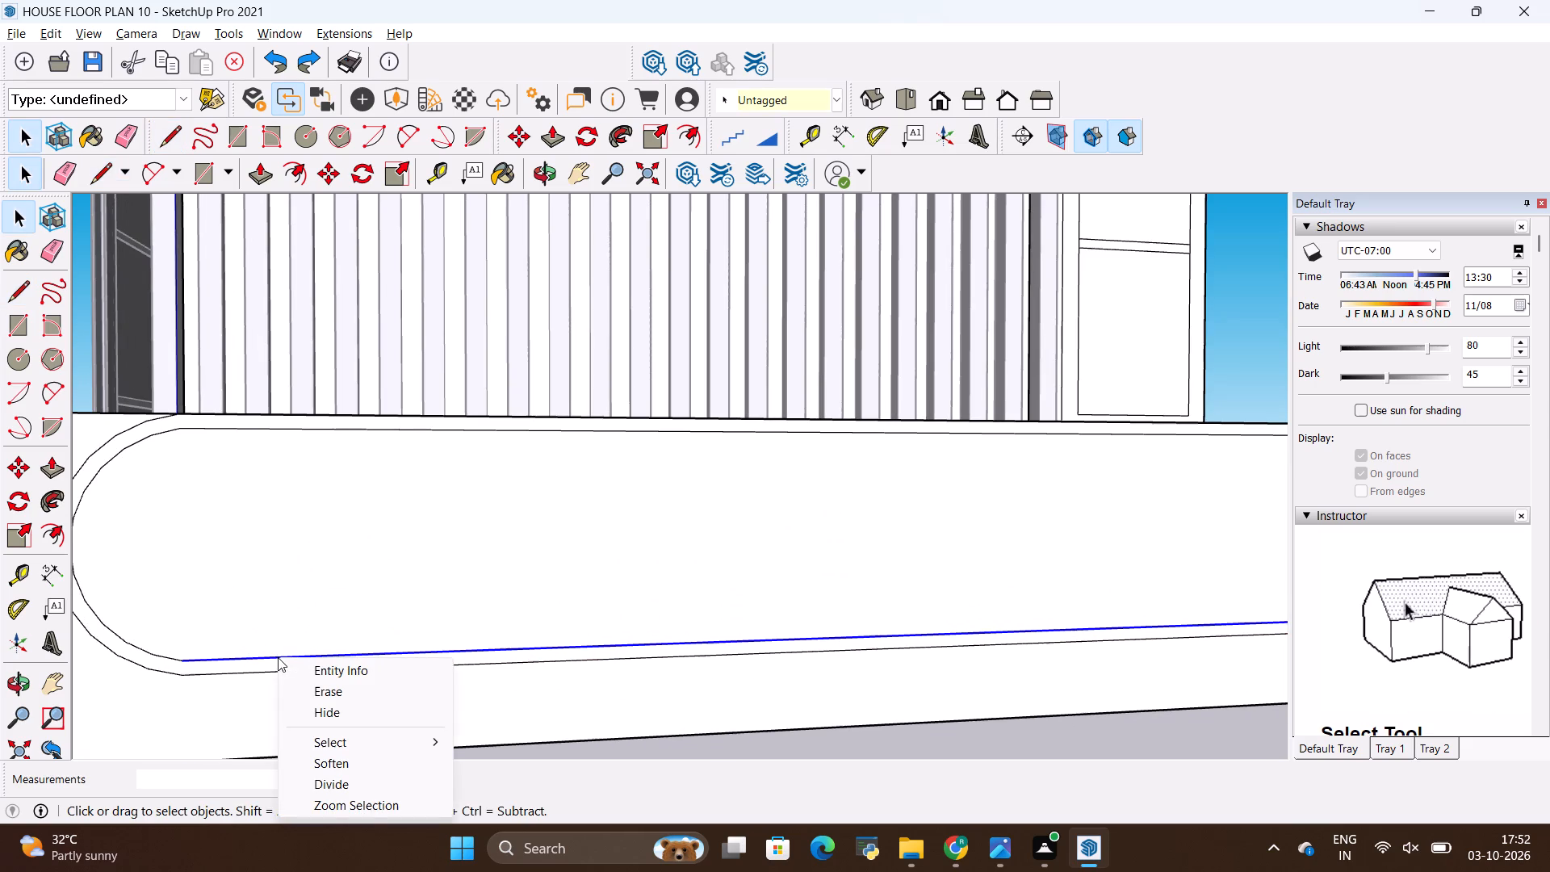
click(331, 782)
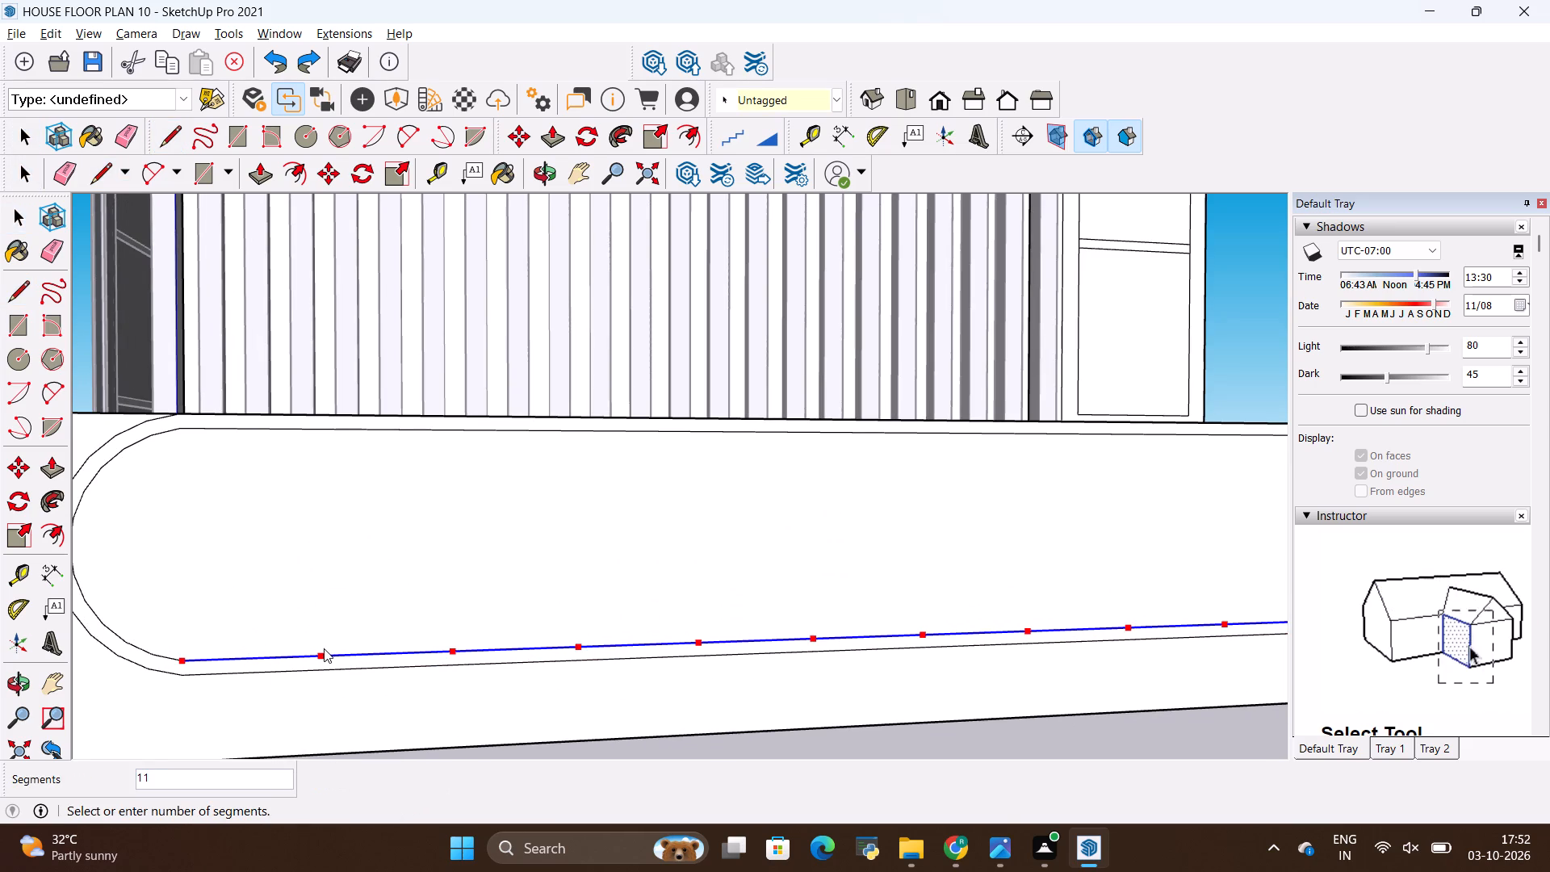
scroll(562, 629, down, 4)
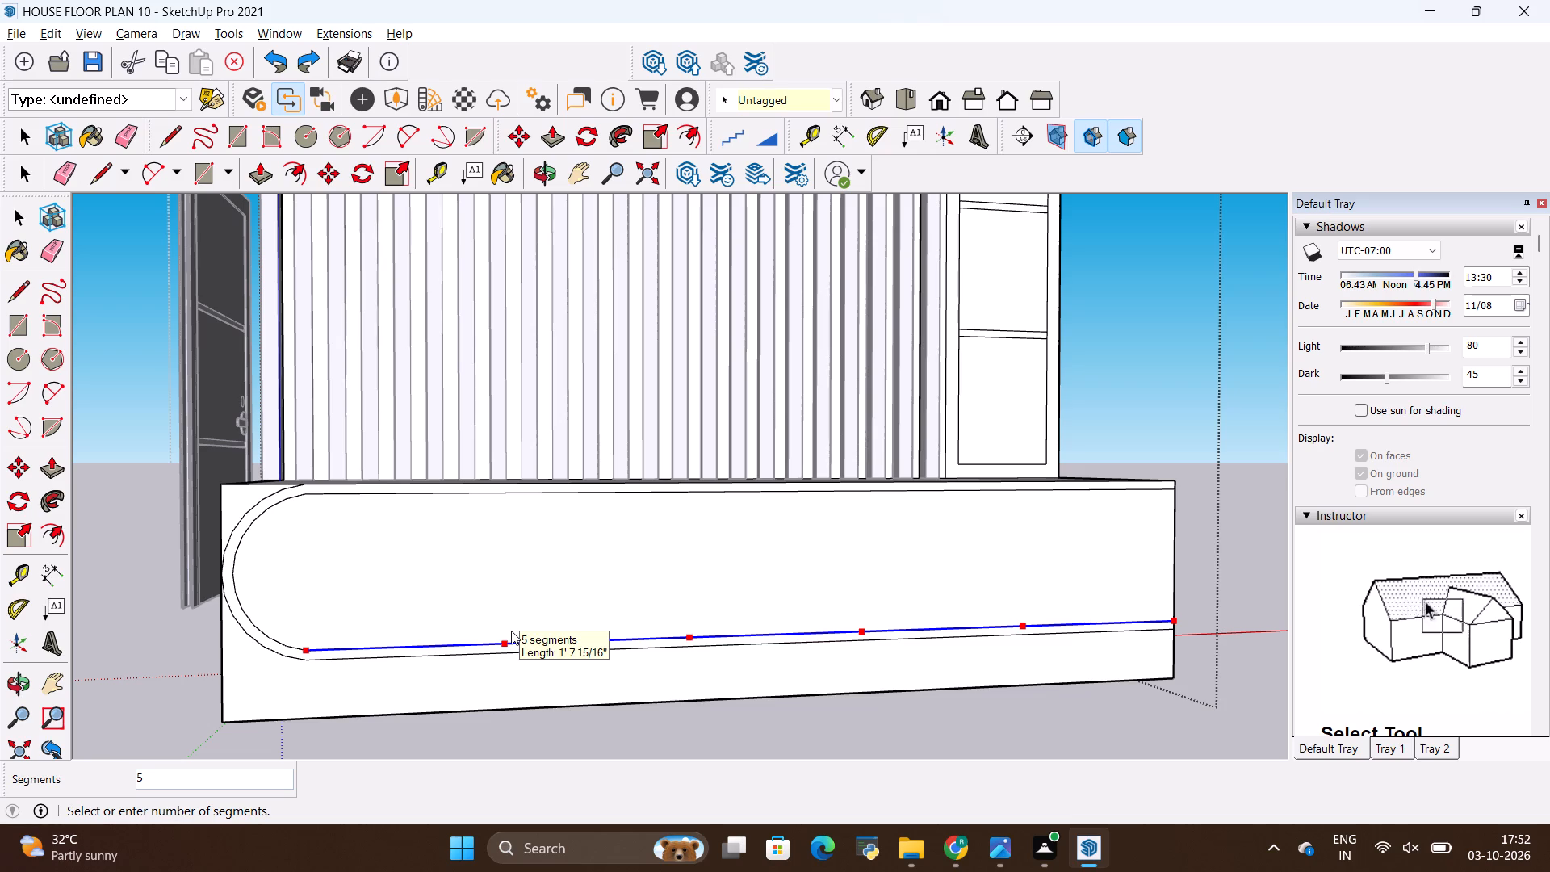
click(511, 631)
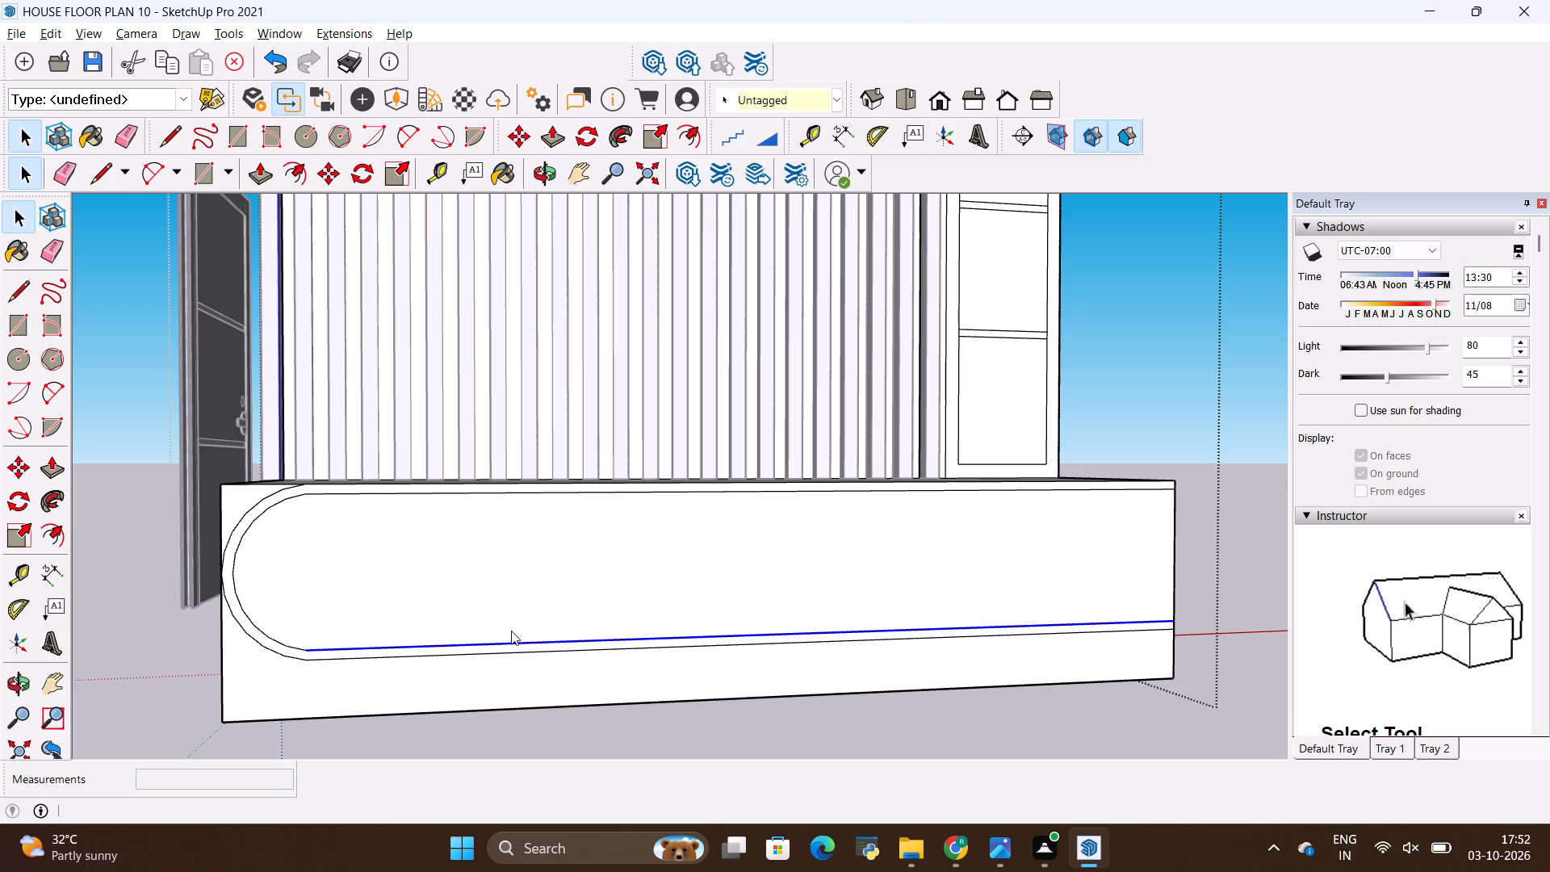
Draw four 1' 4" vertical divider lines from the lower line's division points up to the band's inner upper line.
key(l)
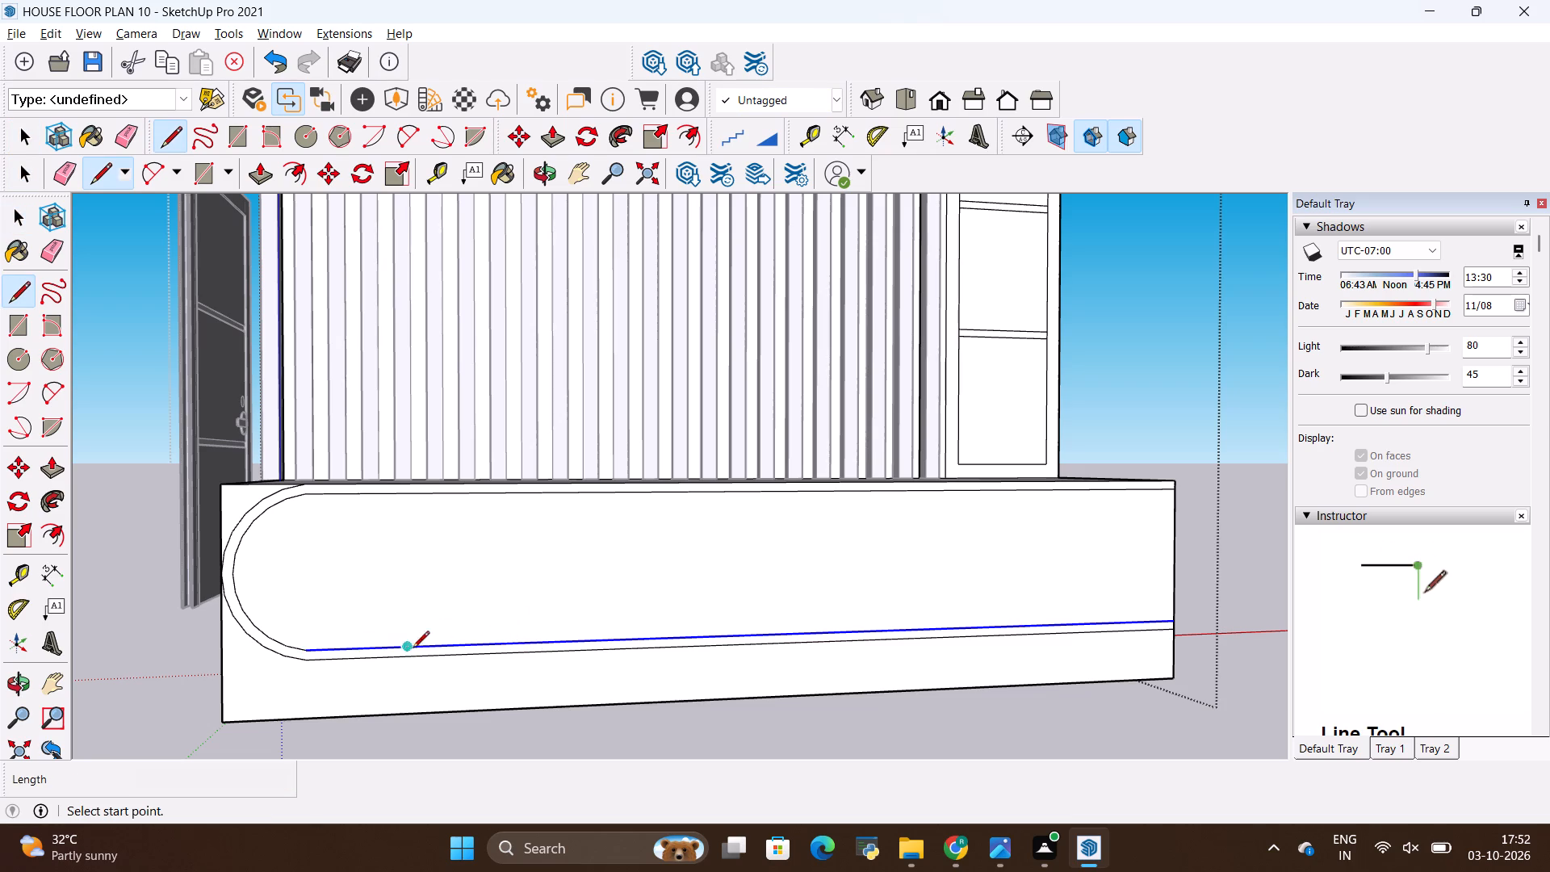
click(505, 640)
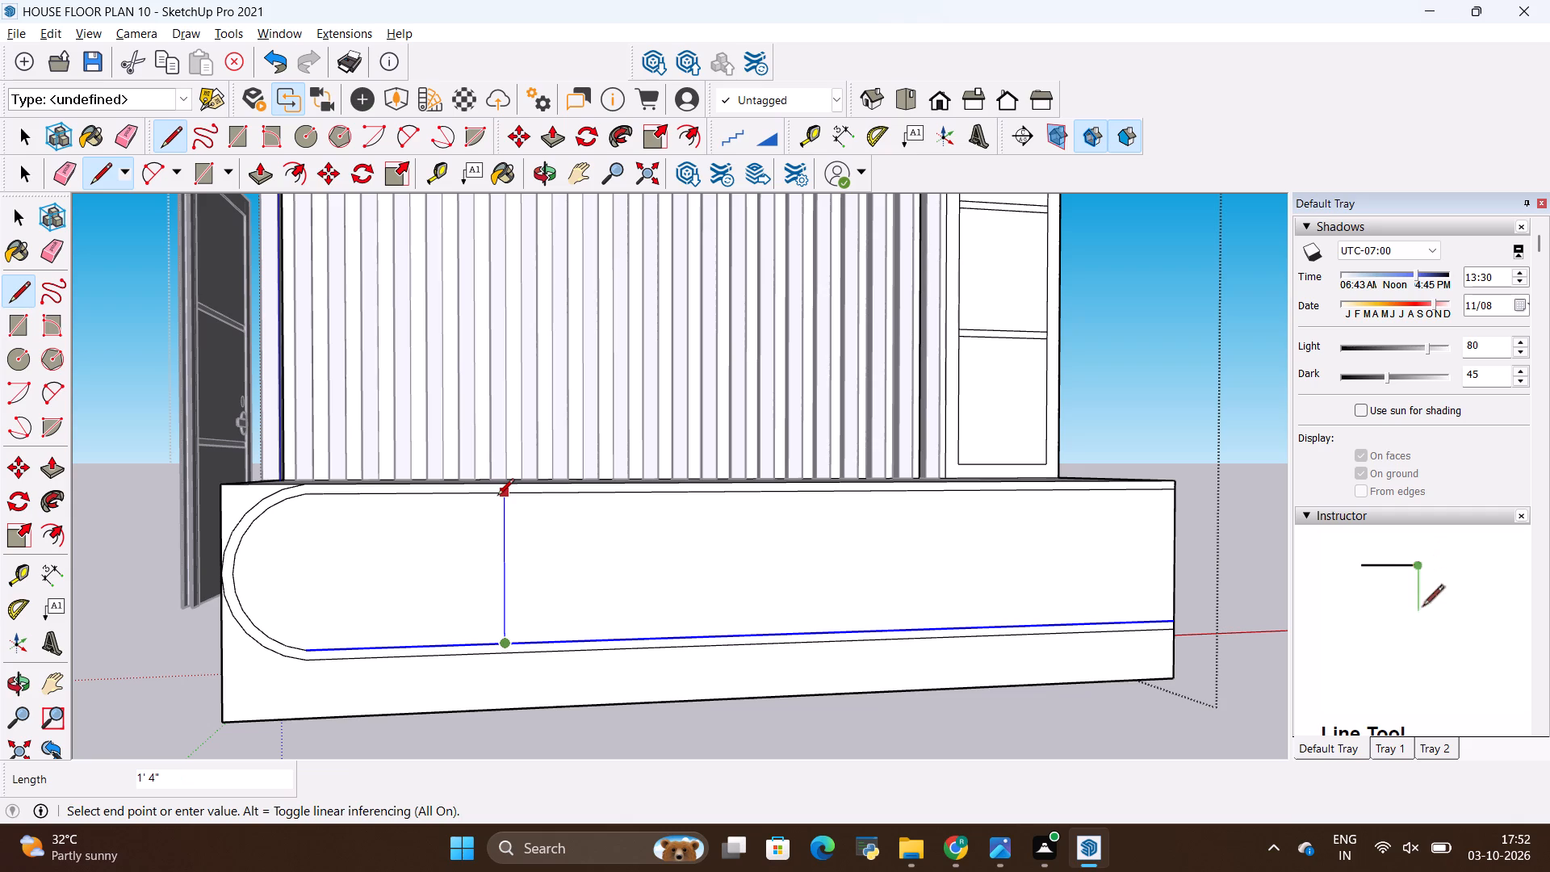
click(498, 496)
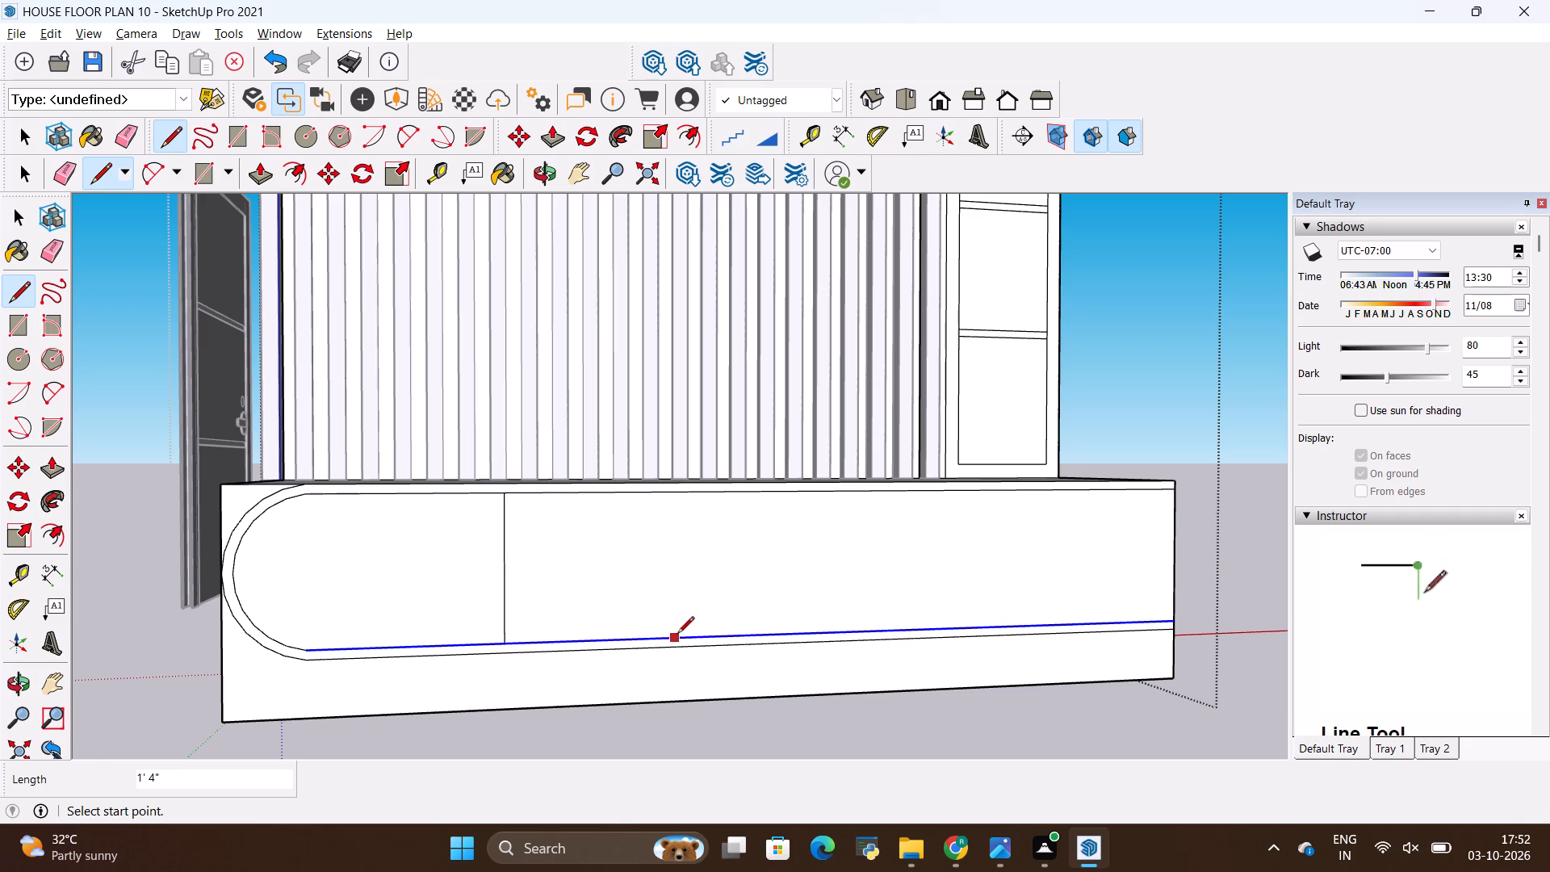
click(691, 634)
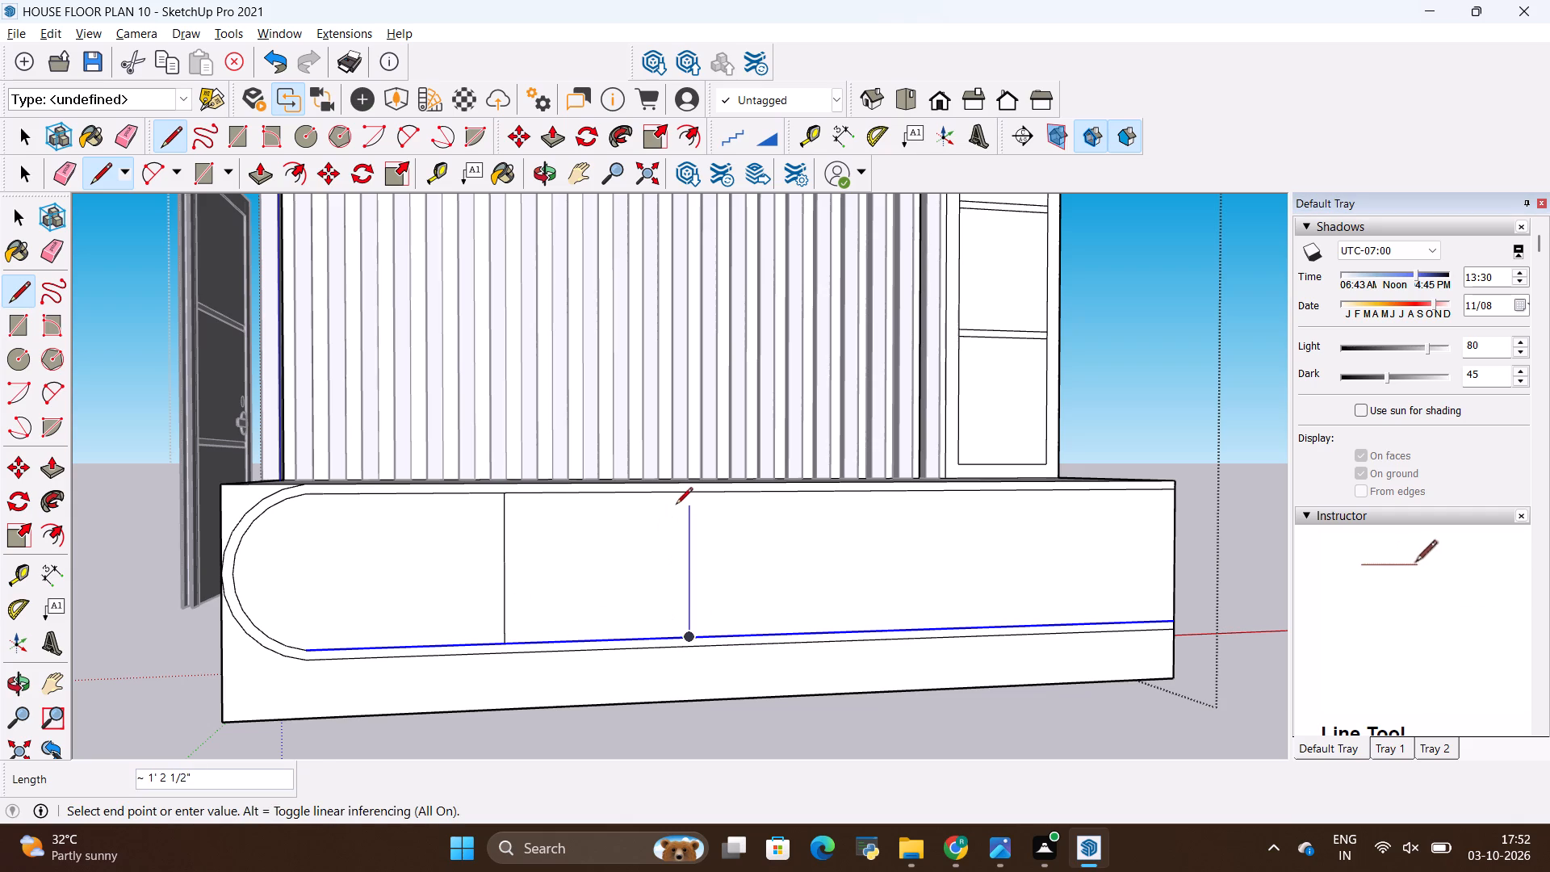
click(681, 499)
scroll(404, 706, down, 5)
scroll(615, 657, up, 2)
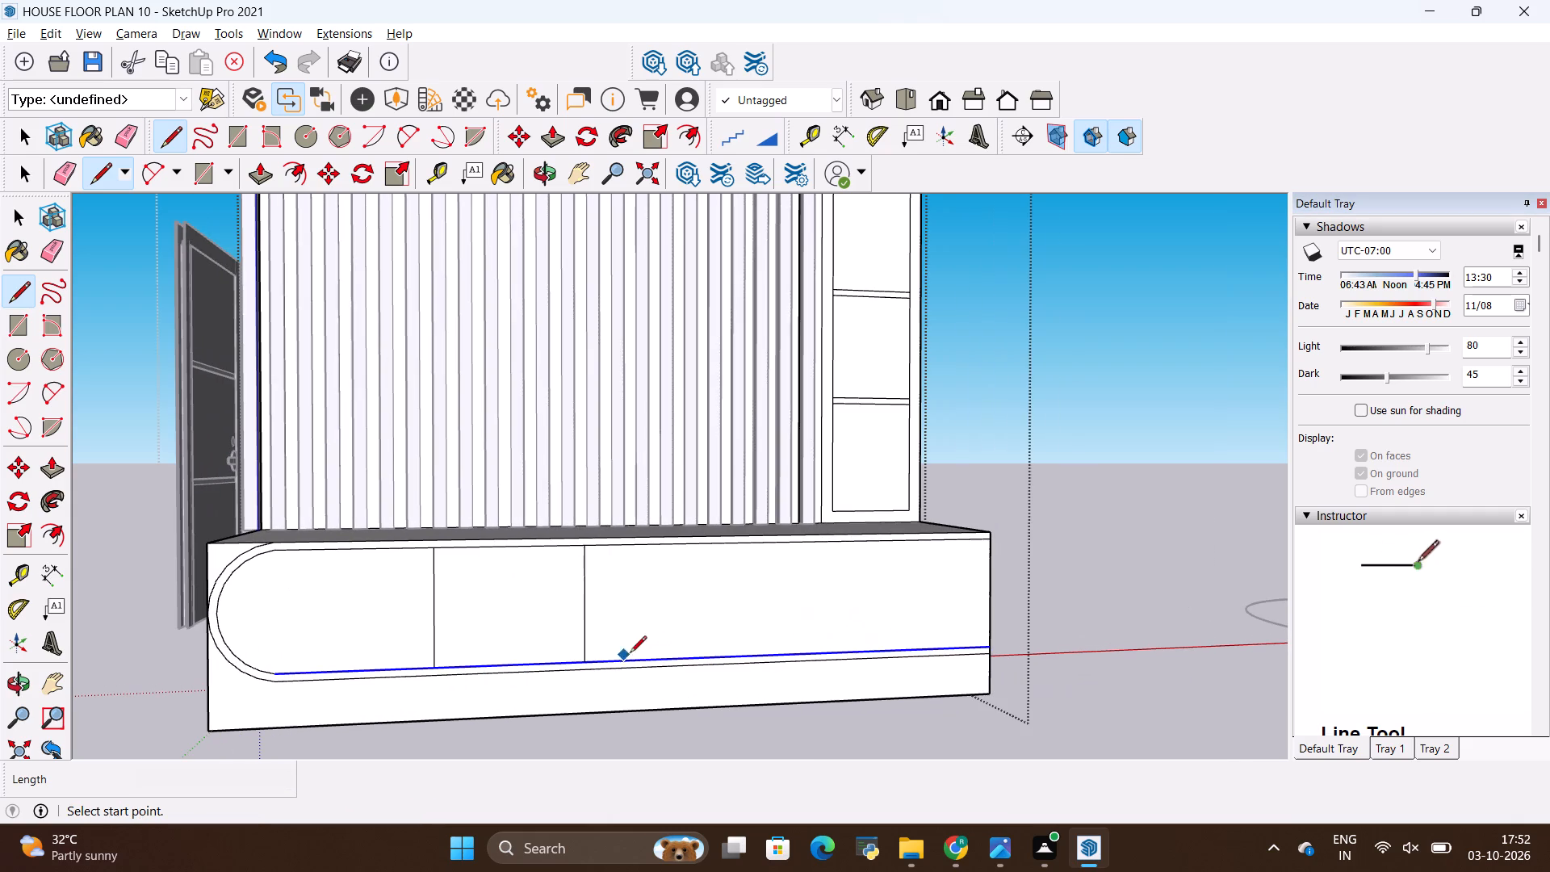
click(726, 660)
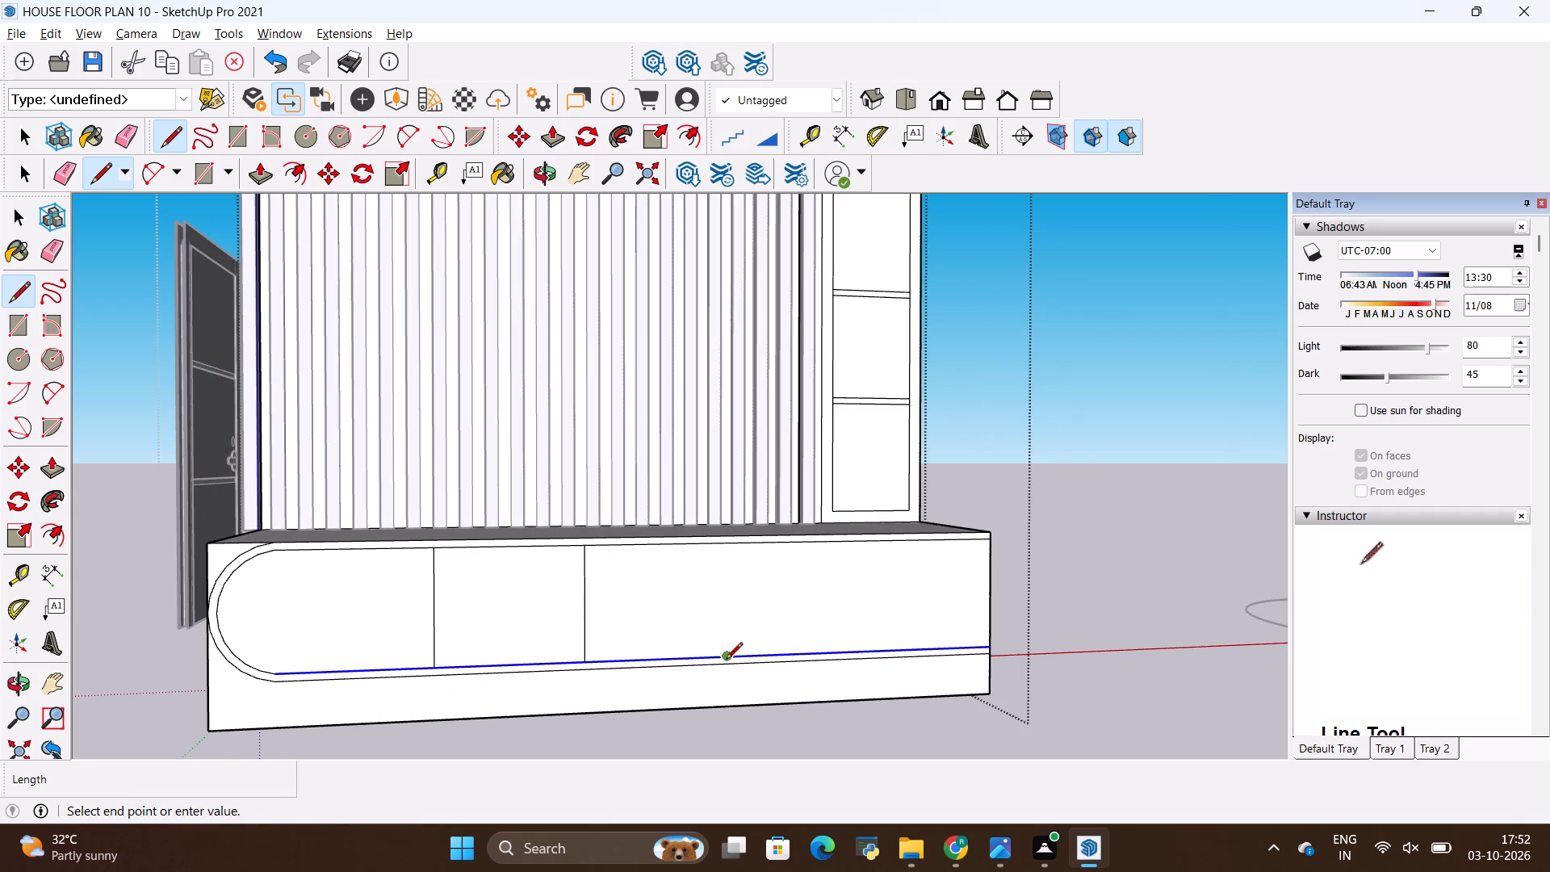
click(728, 550)
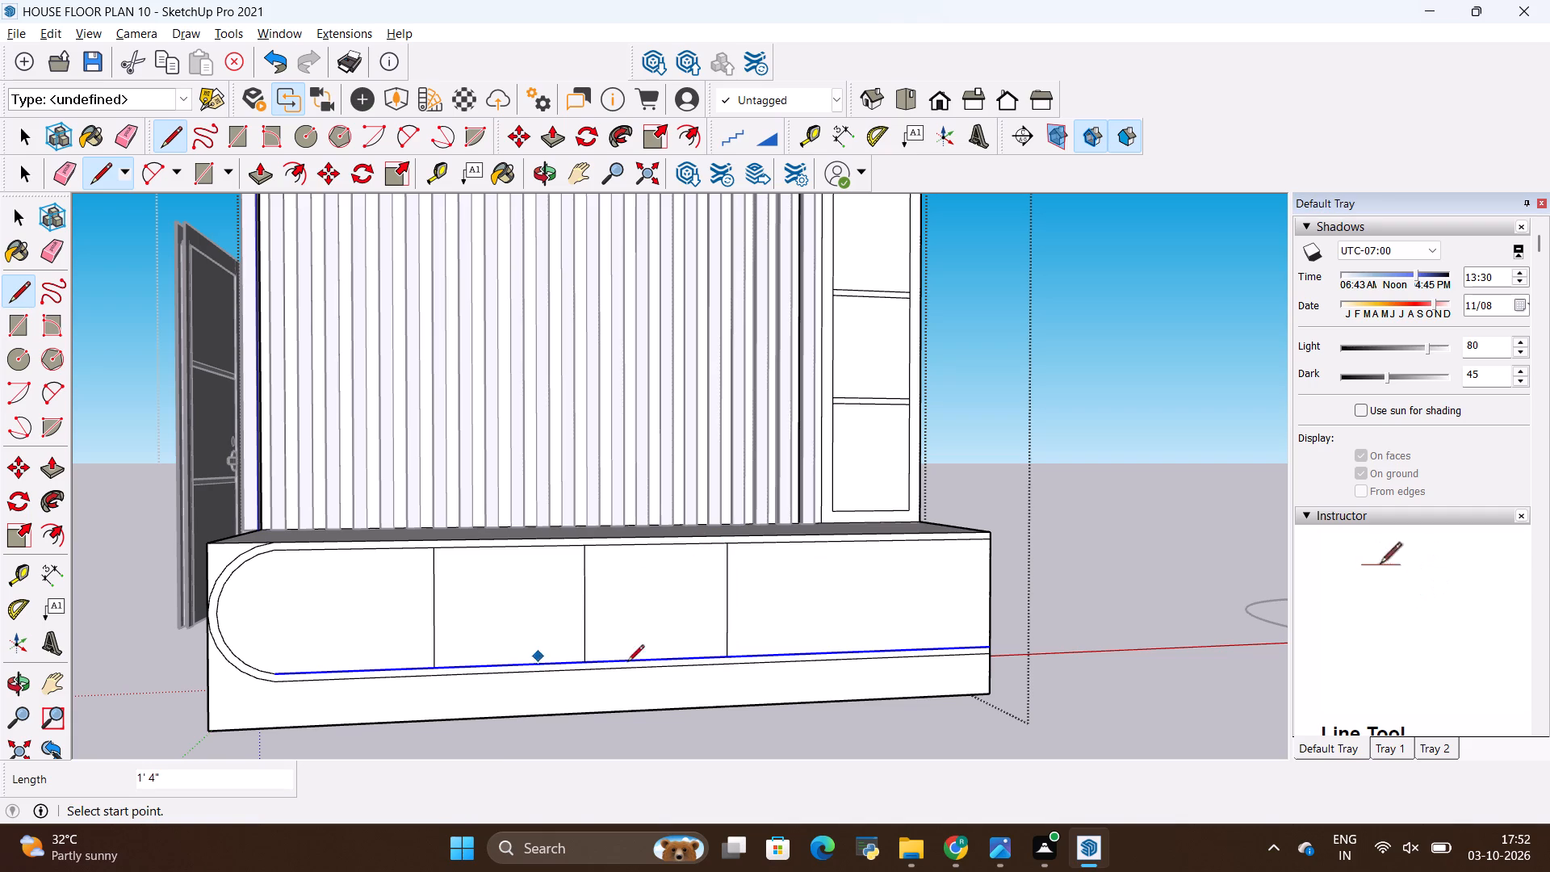
scroll(868, 647, up, 4)
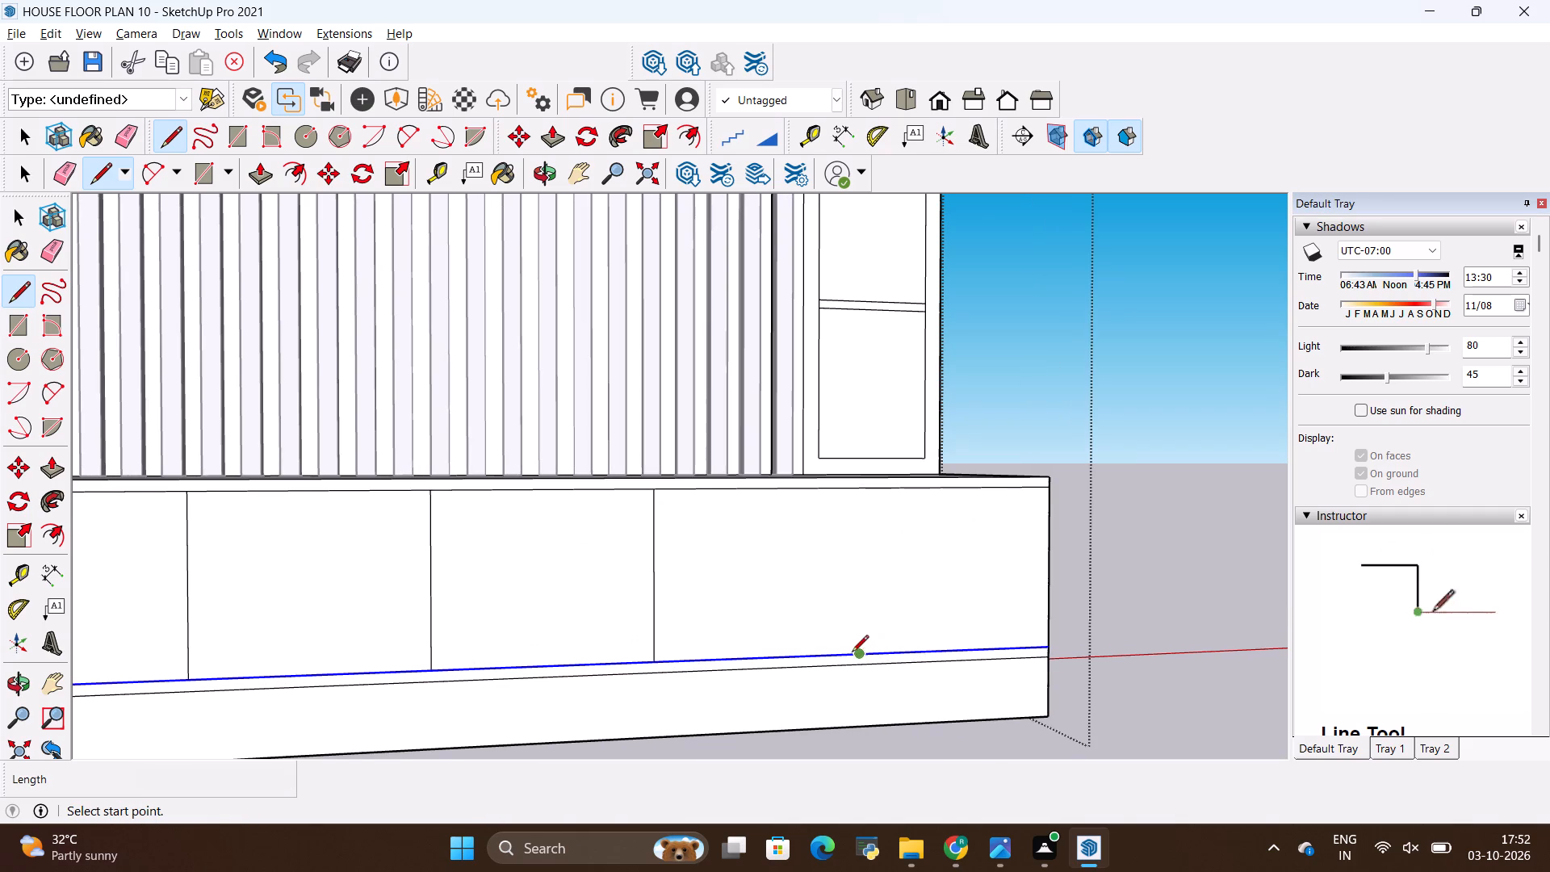
click(861, 654)
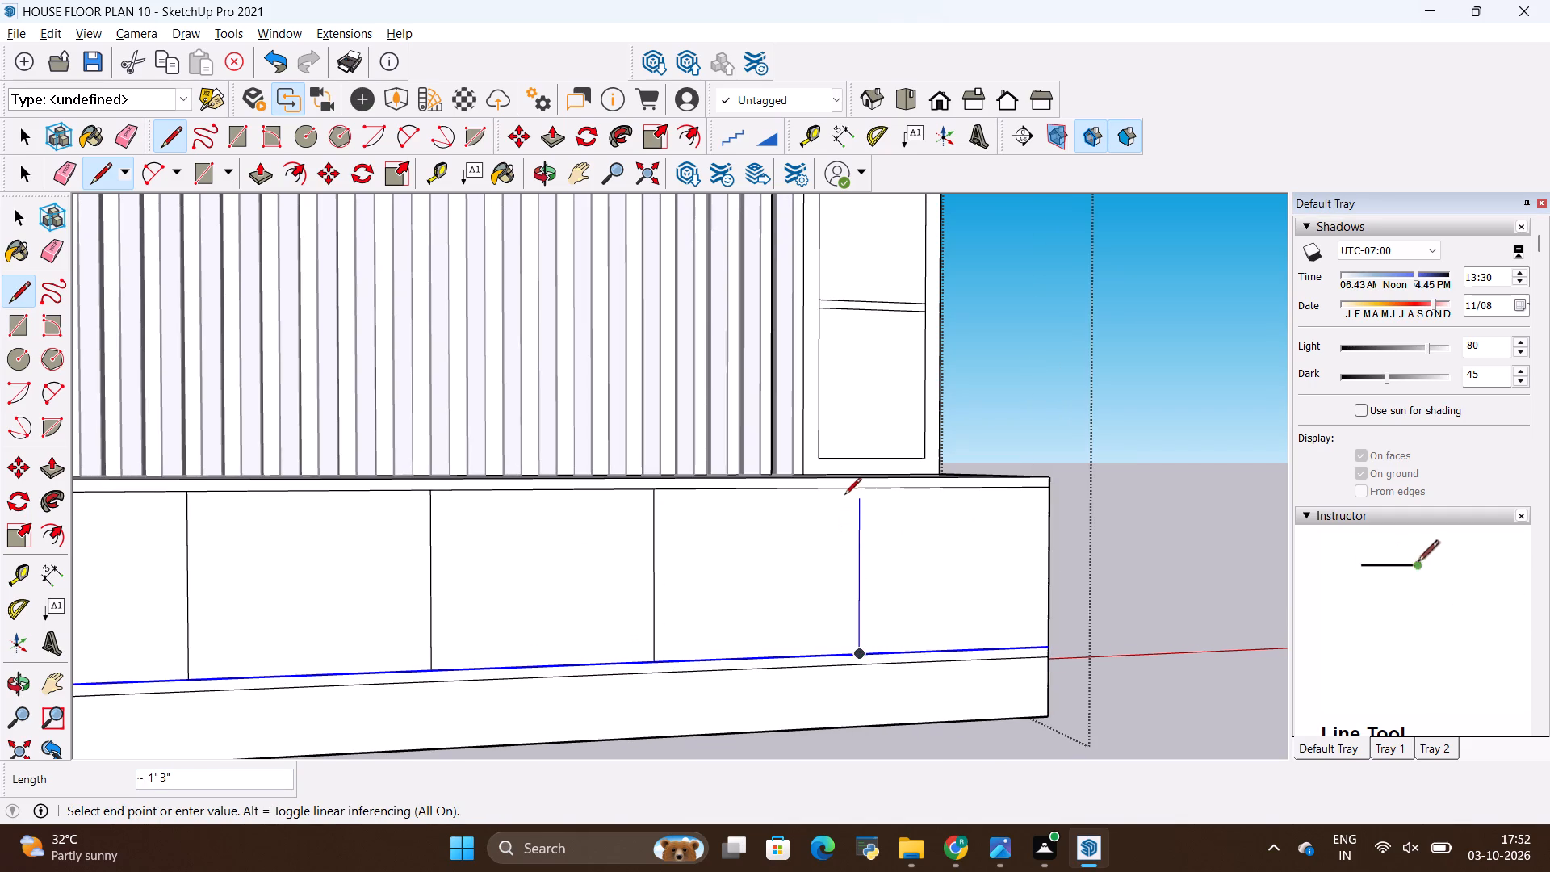
click(855, 488)
Copy the divider line nearest the rounded end 0.5" toward that end, checking the drawer layout in the reference photo.
scroll(830, 673, down, 5)
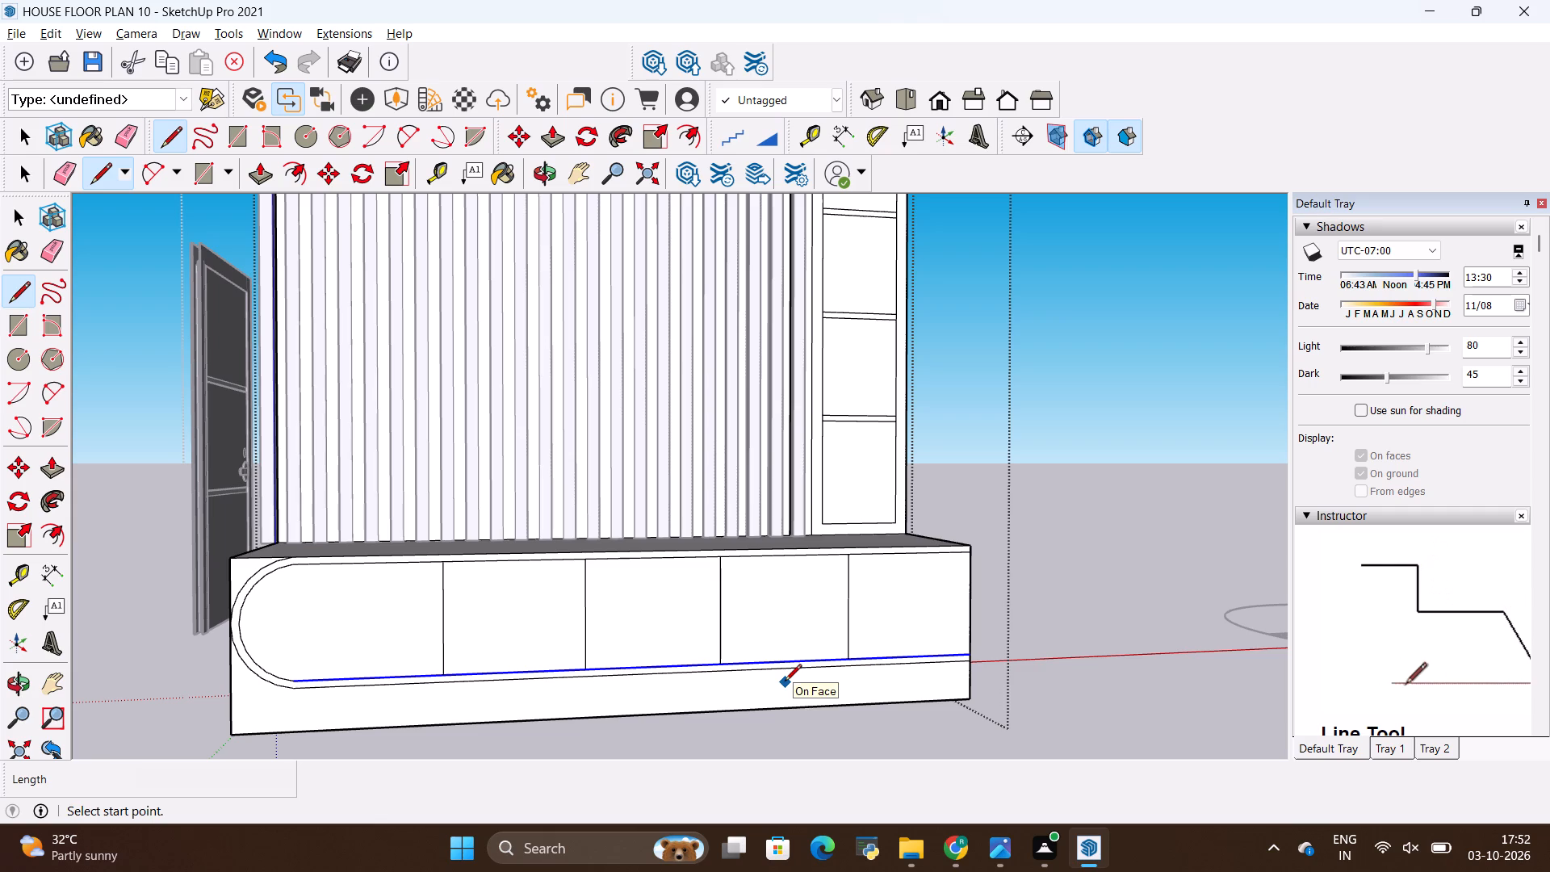
scroll(785, 682, down, 2)
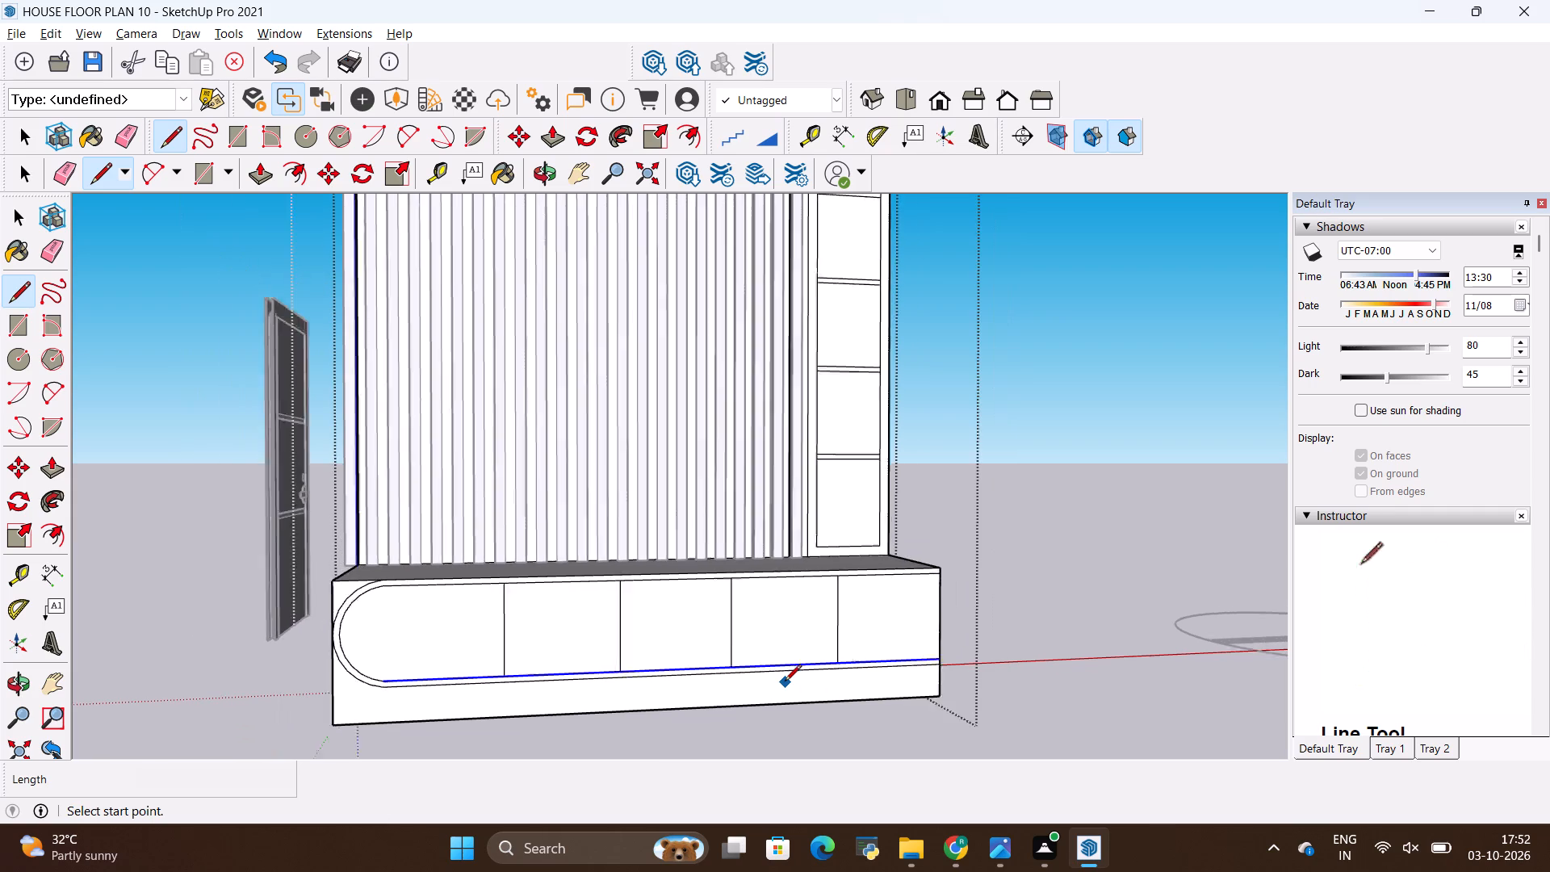
scroll(785, 682, down, 4)
scroll(619, 717, up, 4)
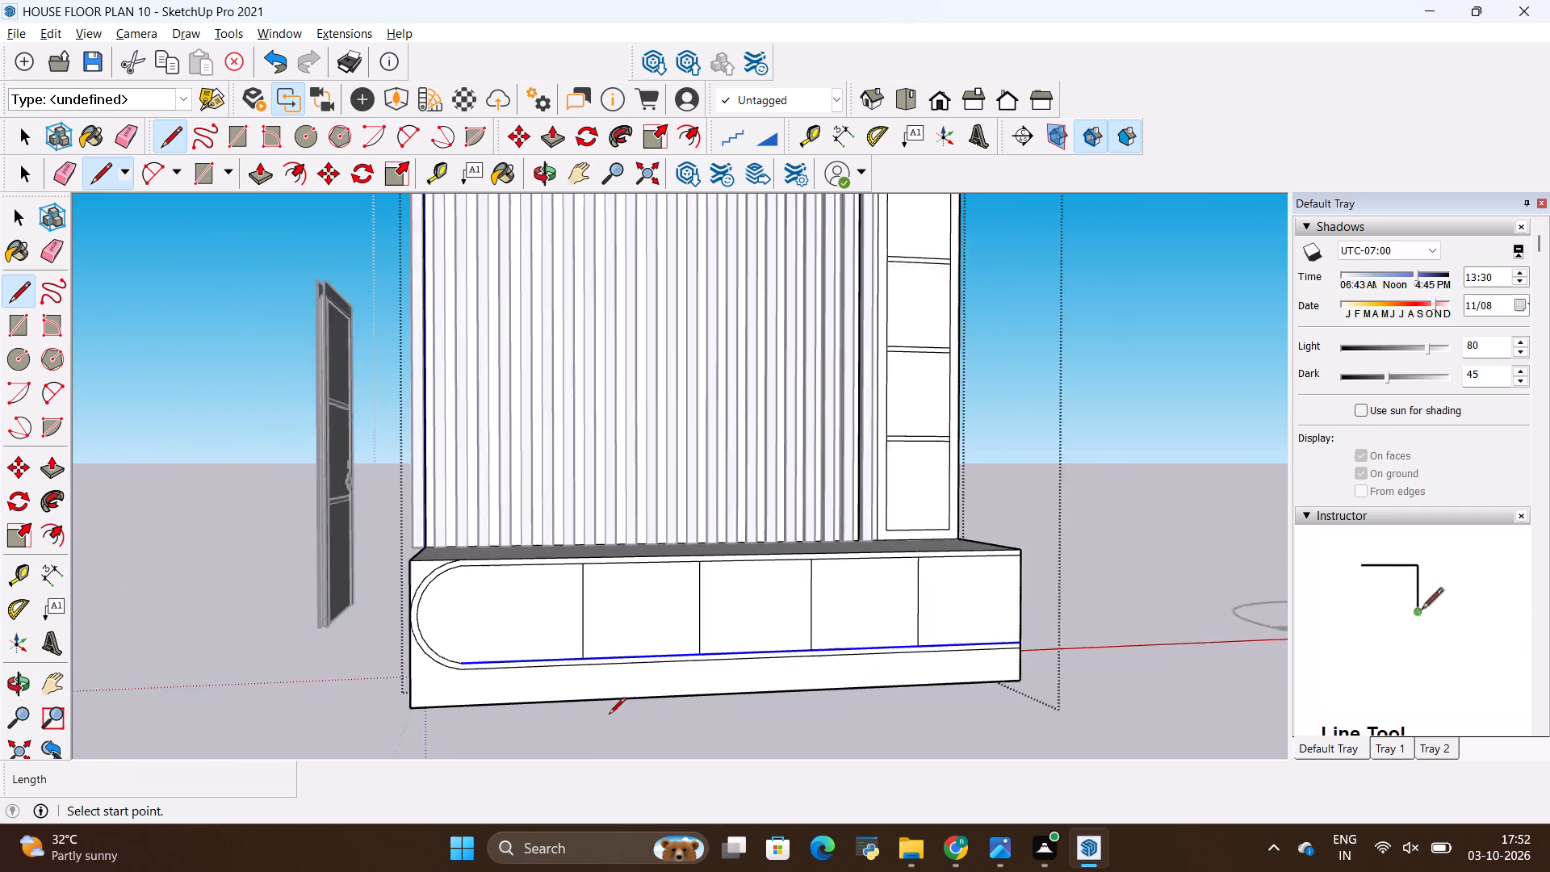
scroll(609, 715, up, 3)
middle_drag(607, 713, 555, 732)
scroll(508, 618, up, 4)
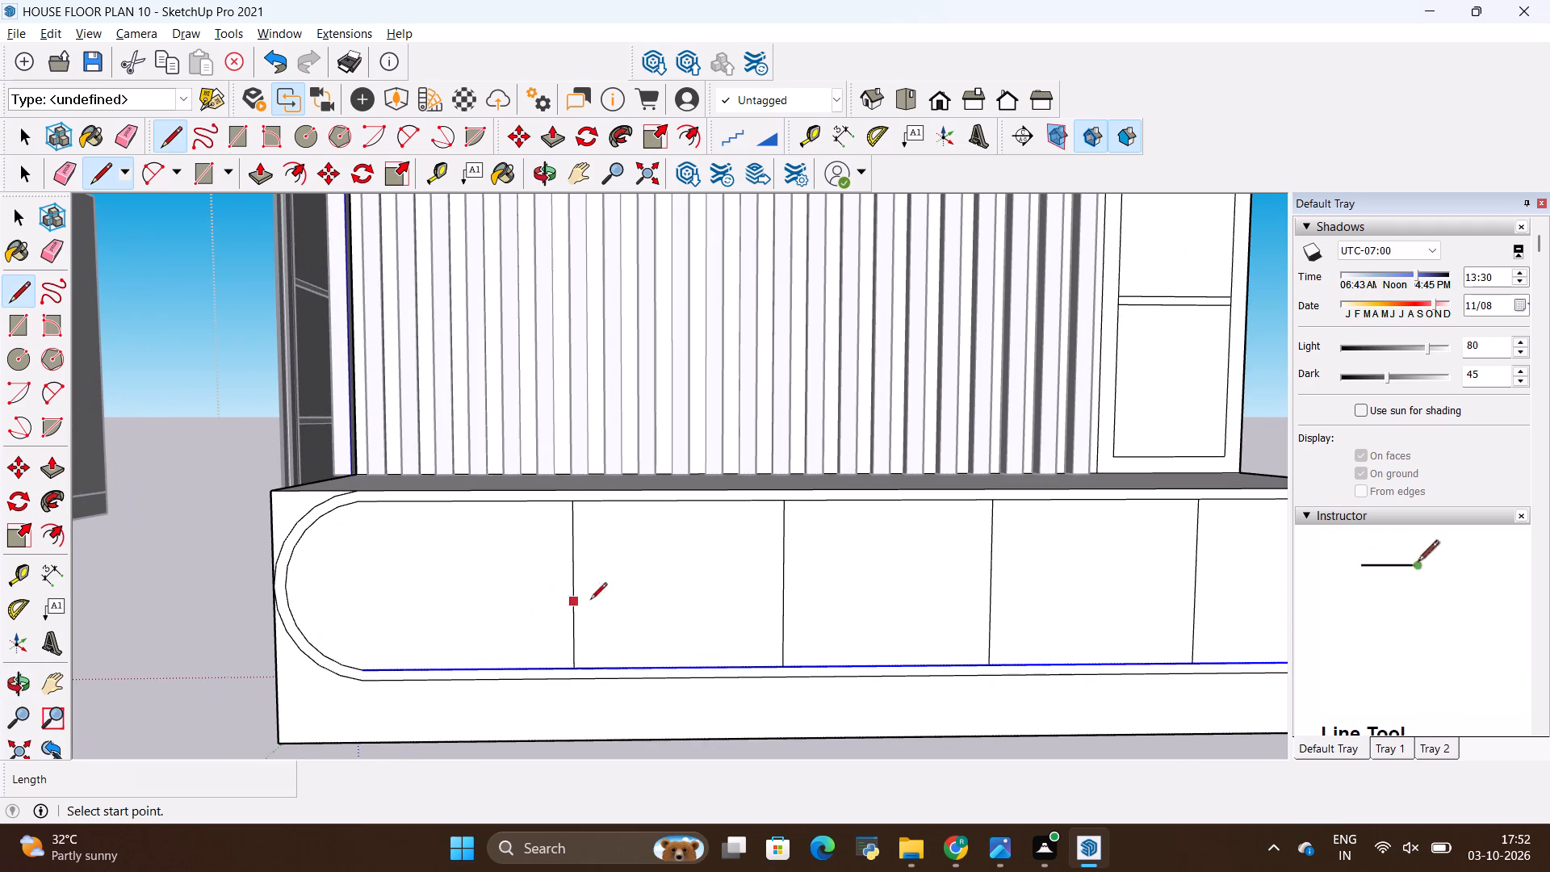
scroll(619, 594, up, 3)
key(space)
scroll(563, 672, up, 3)
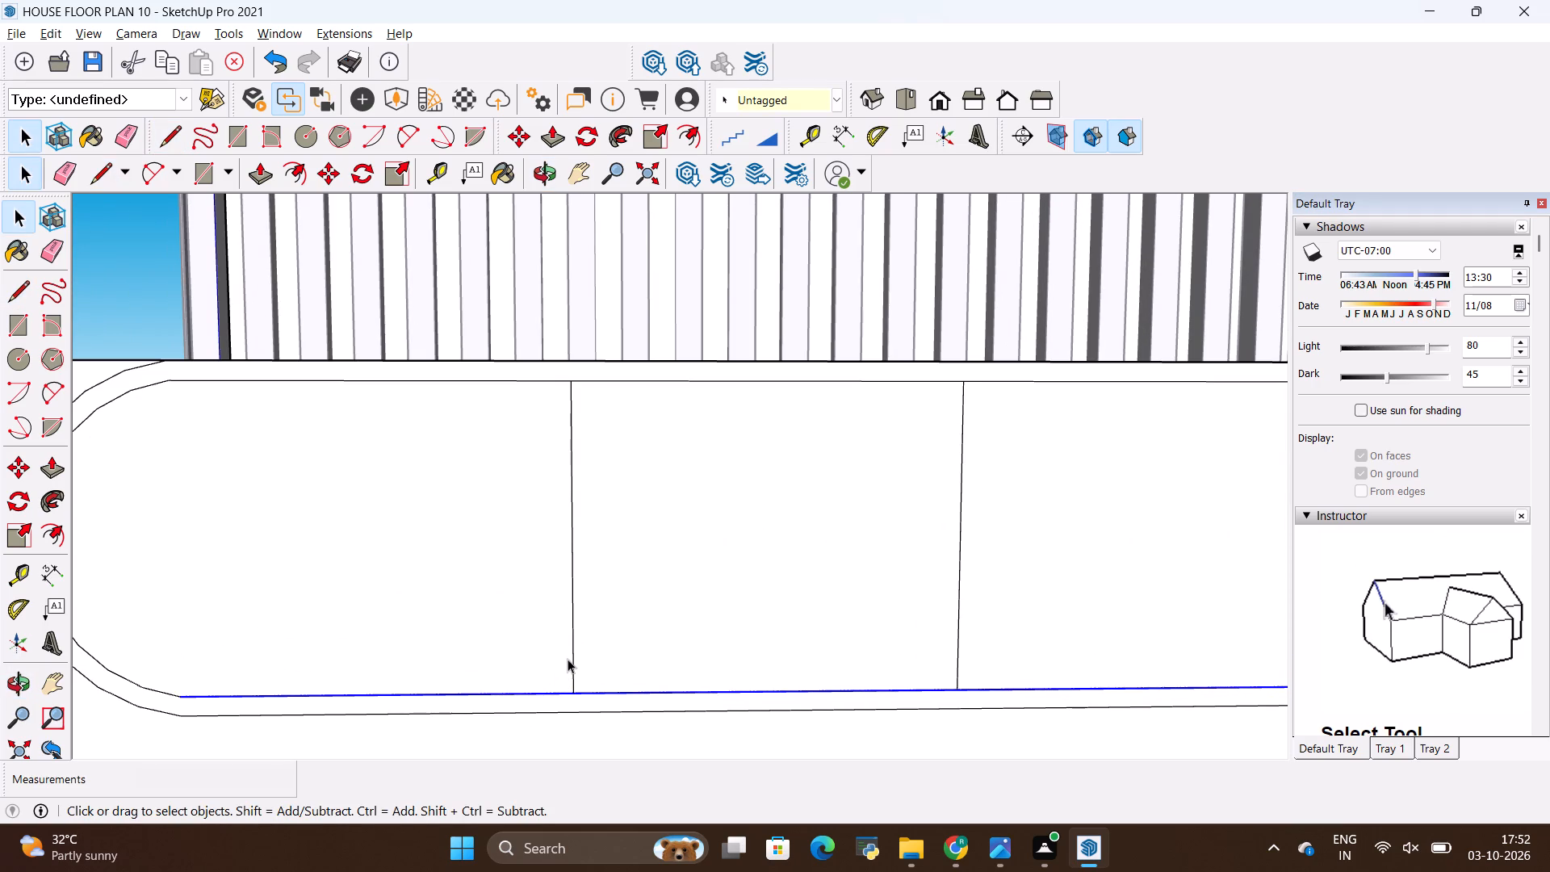
click(570, 655)
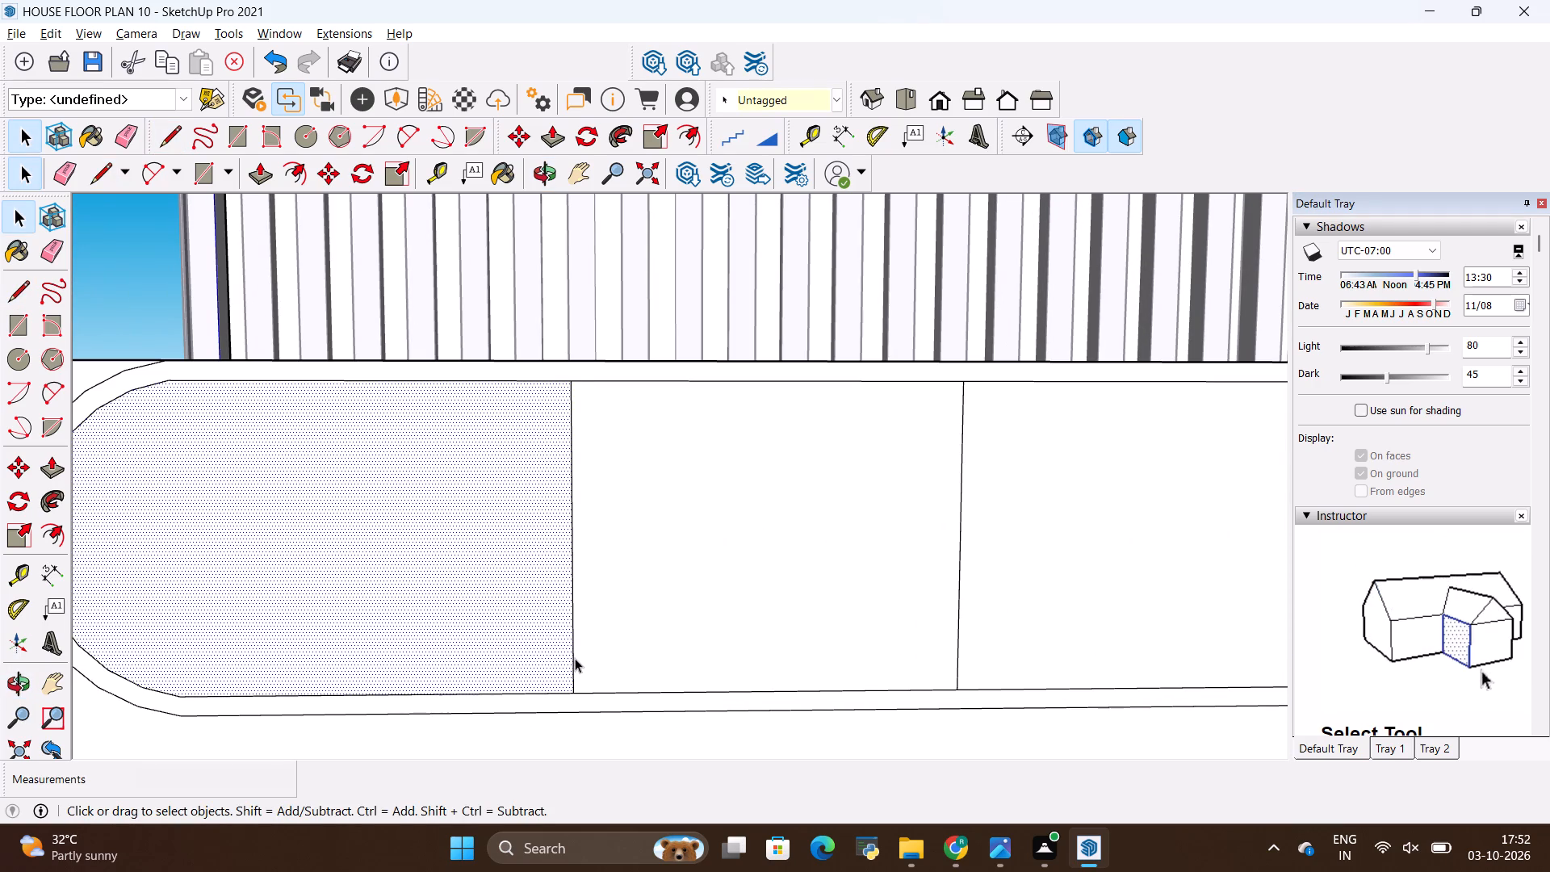
click(573, 664)
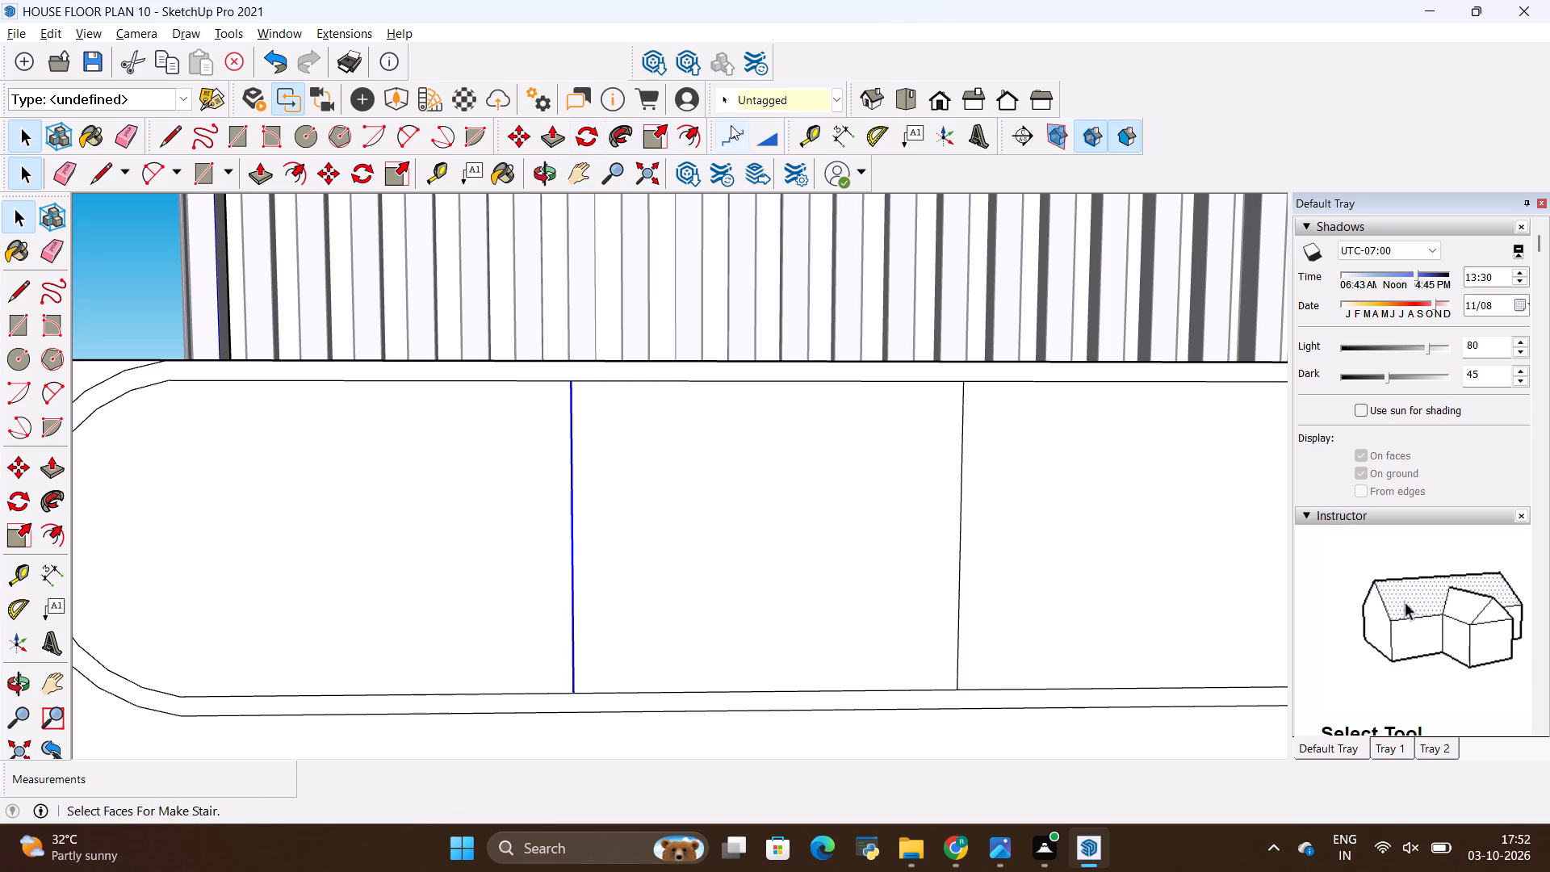
key(m)
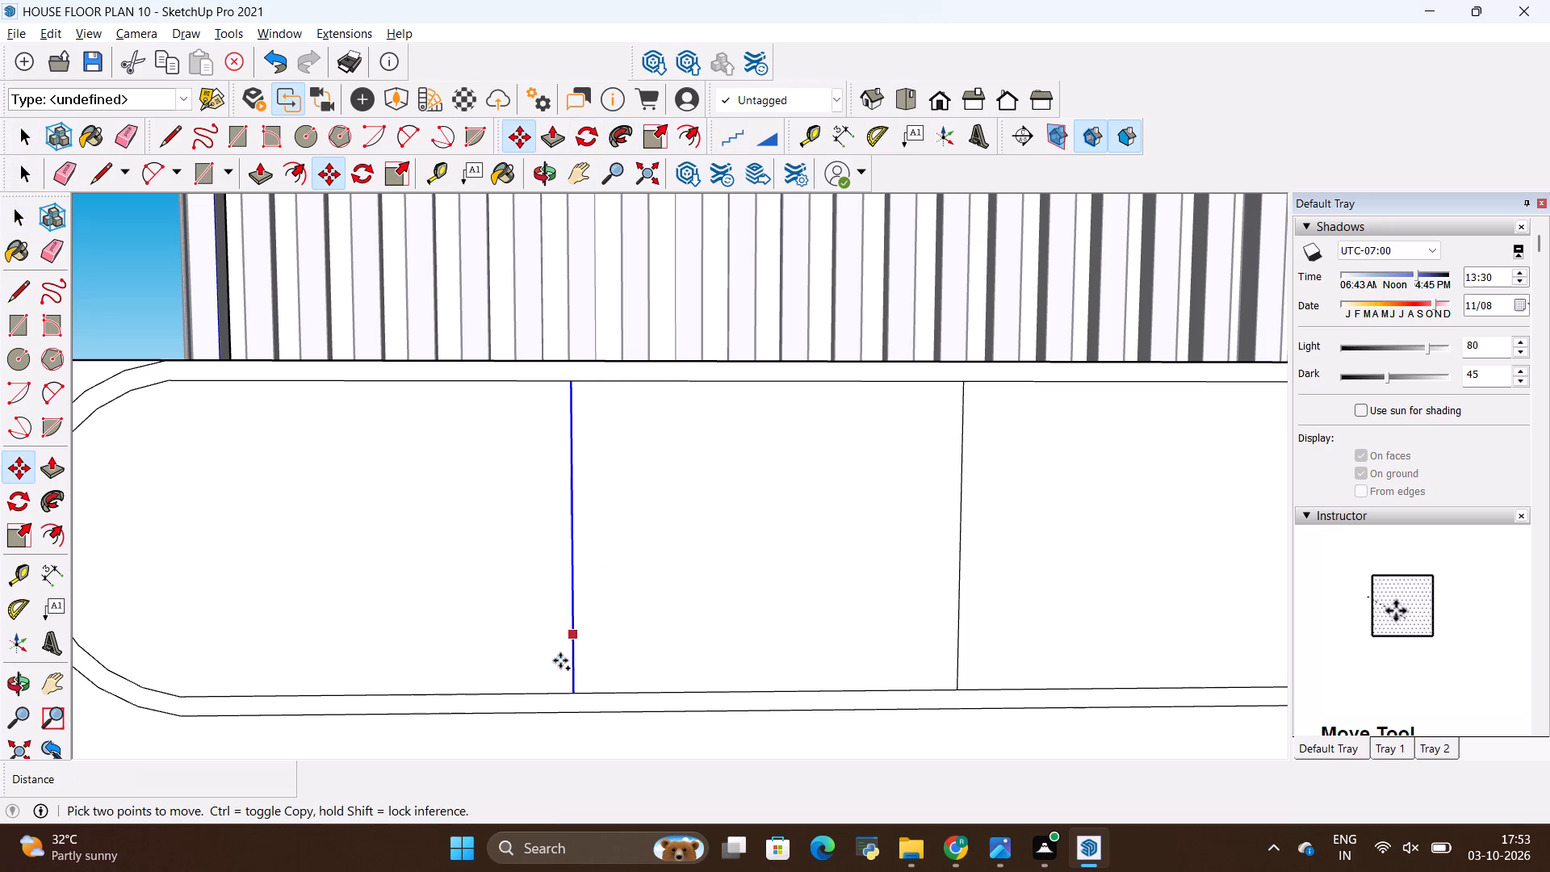
click(577, 636)
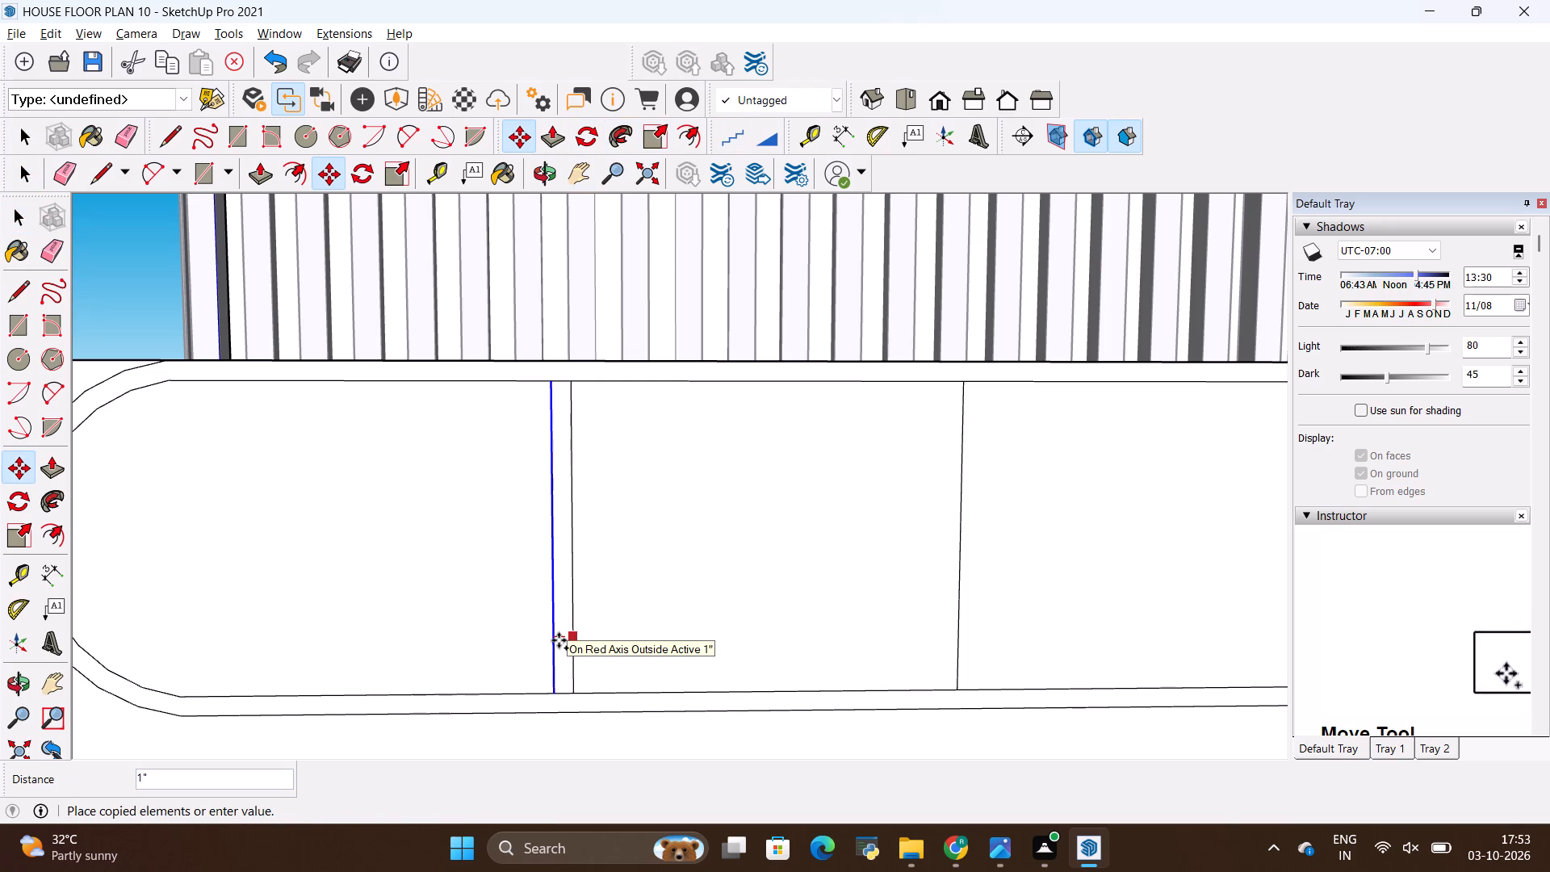
key(alt+Tab)
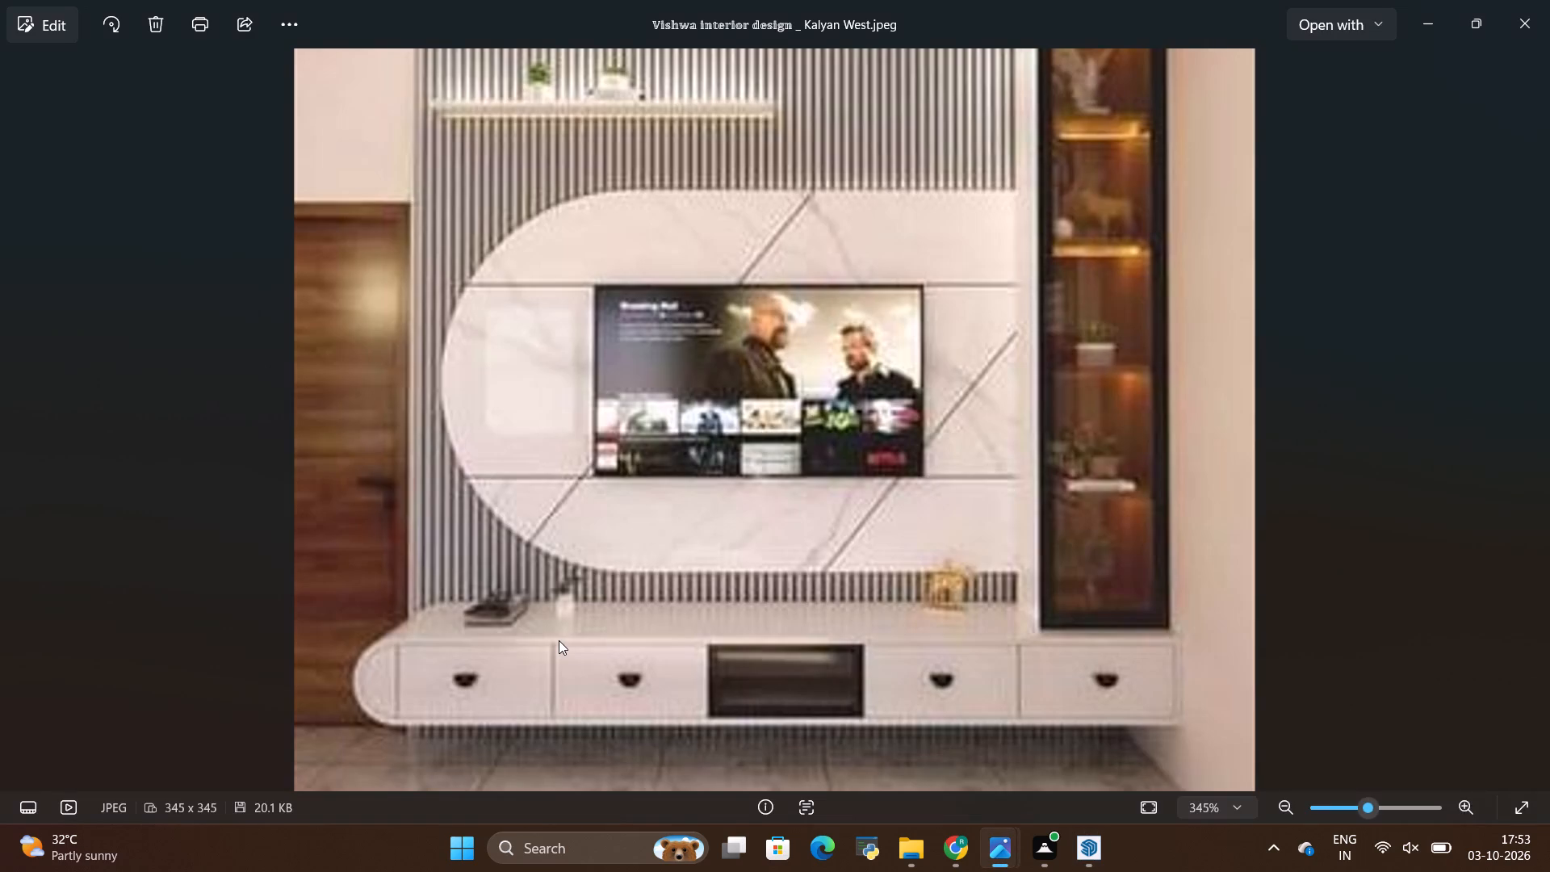
key(alt+Tab)
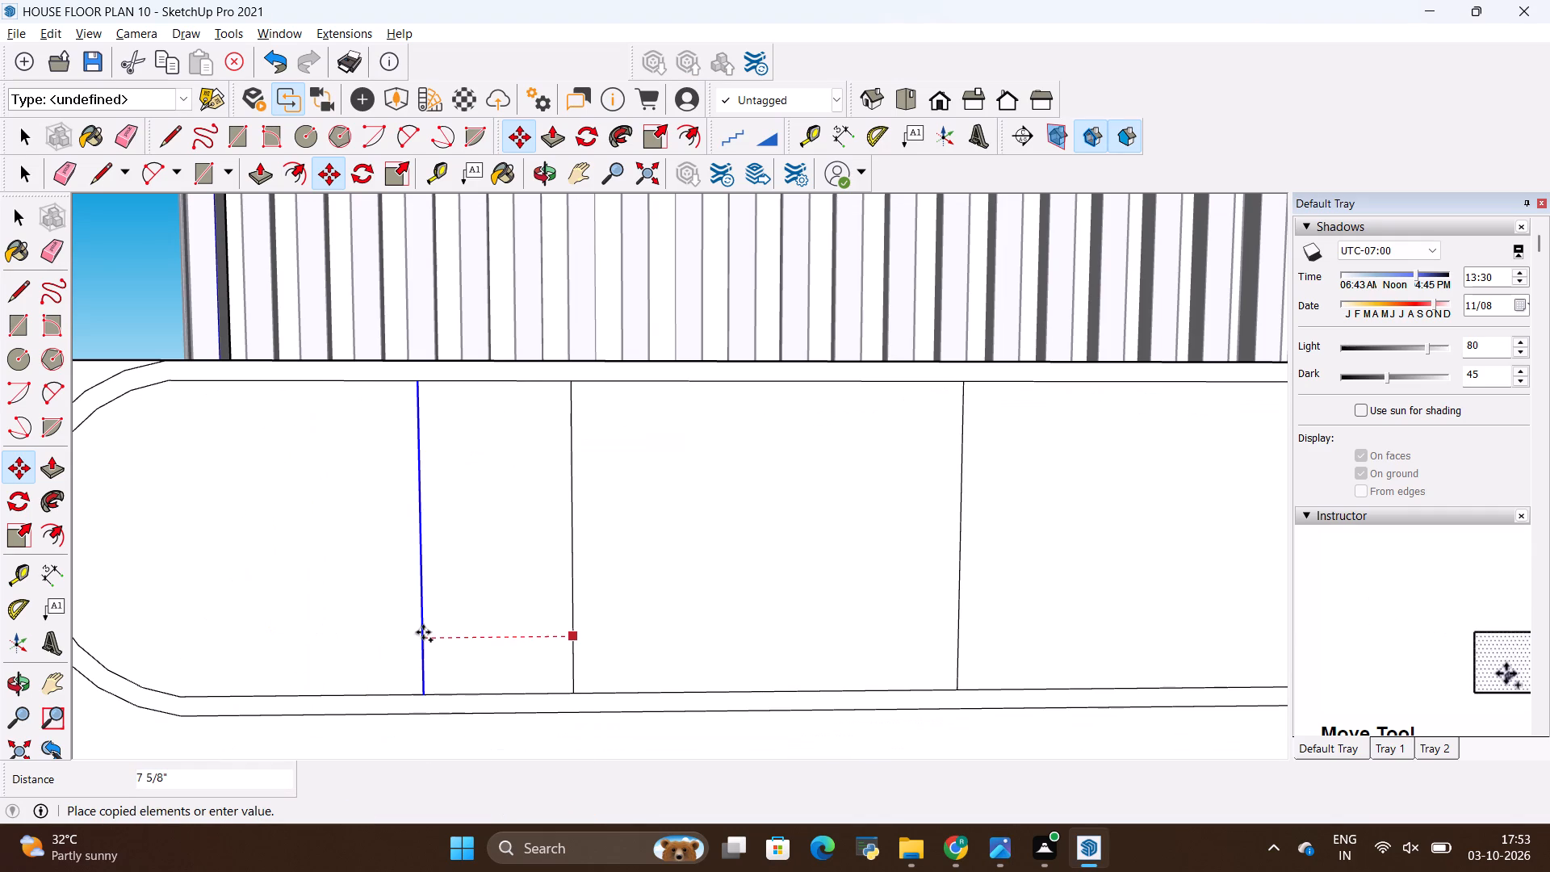
key(BackSpace)
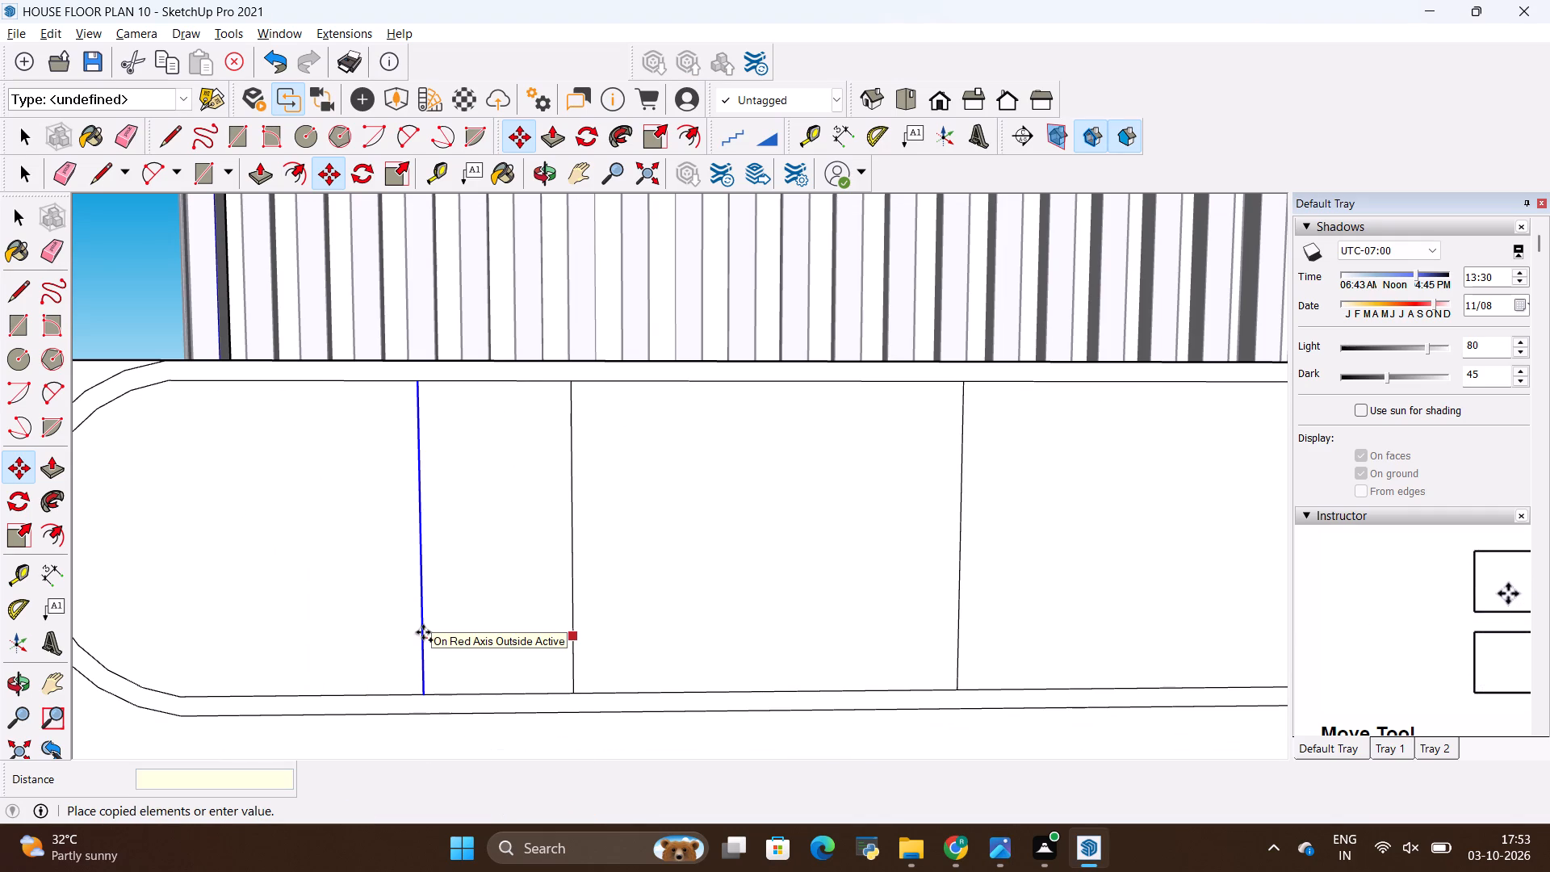
text(.5)
key(shift+quotedbl)
key(Return)
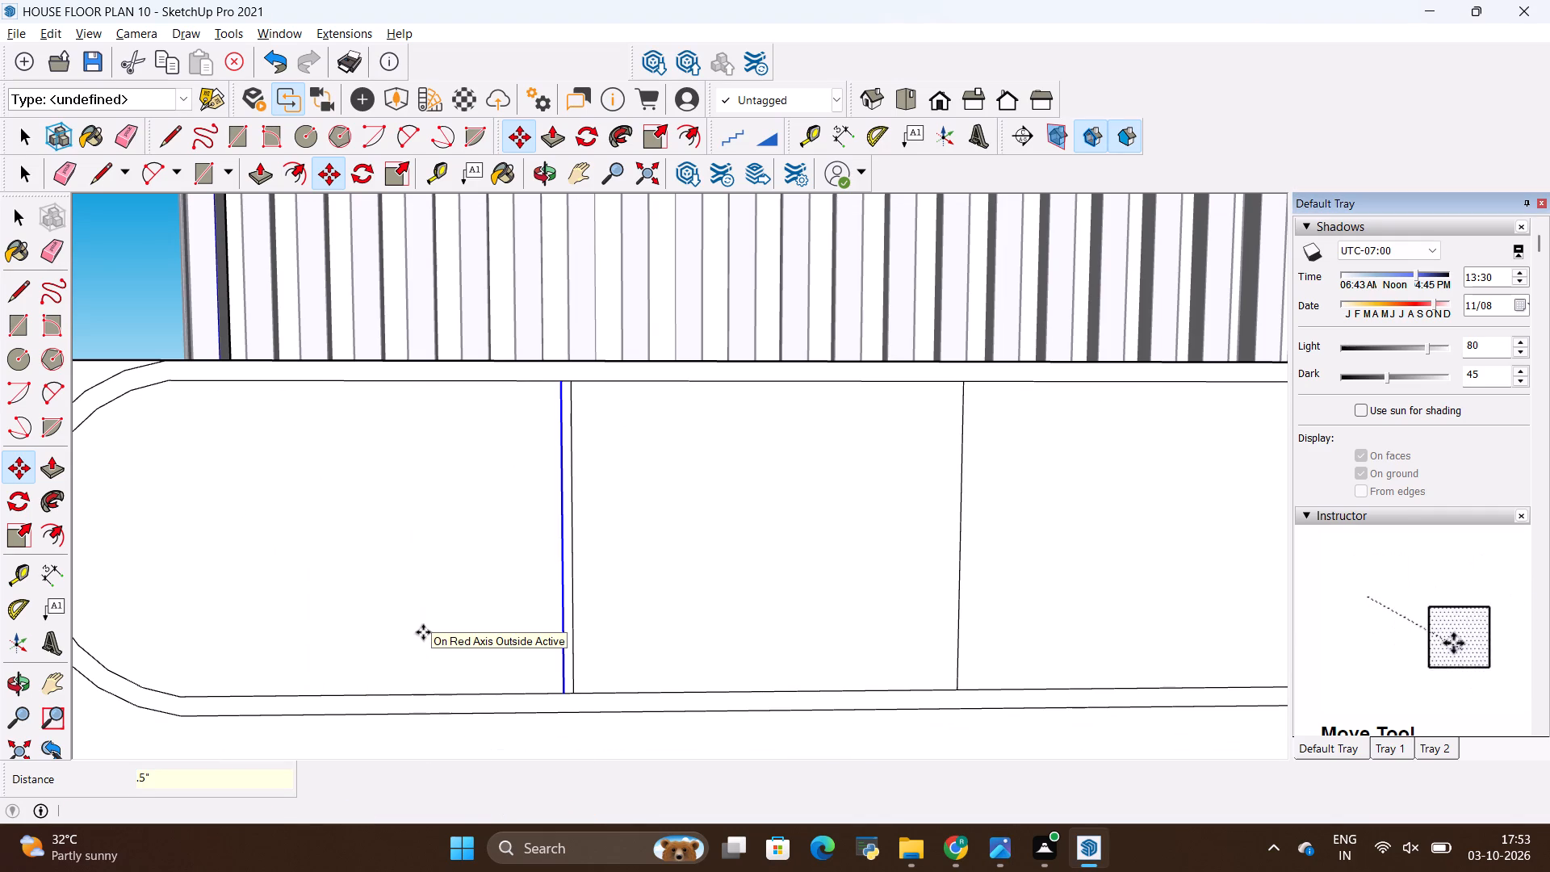
key(space)
Copy the second divider line from the rounded end 0.5" toward that end.
scroll(509, 634, down, 3)
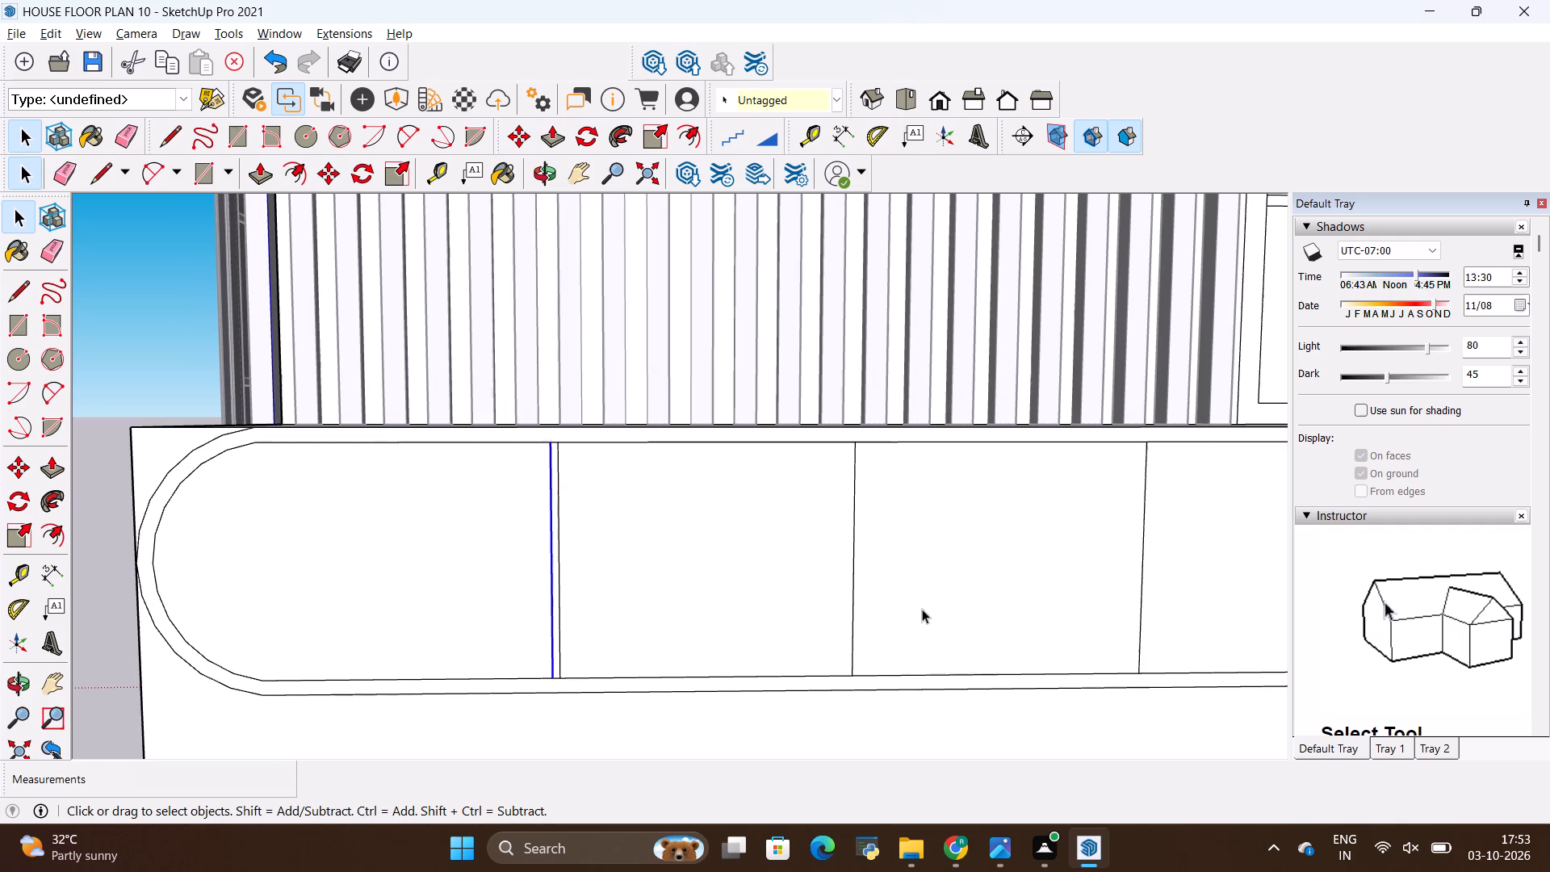
click(852, 629)
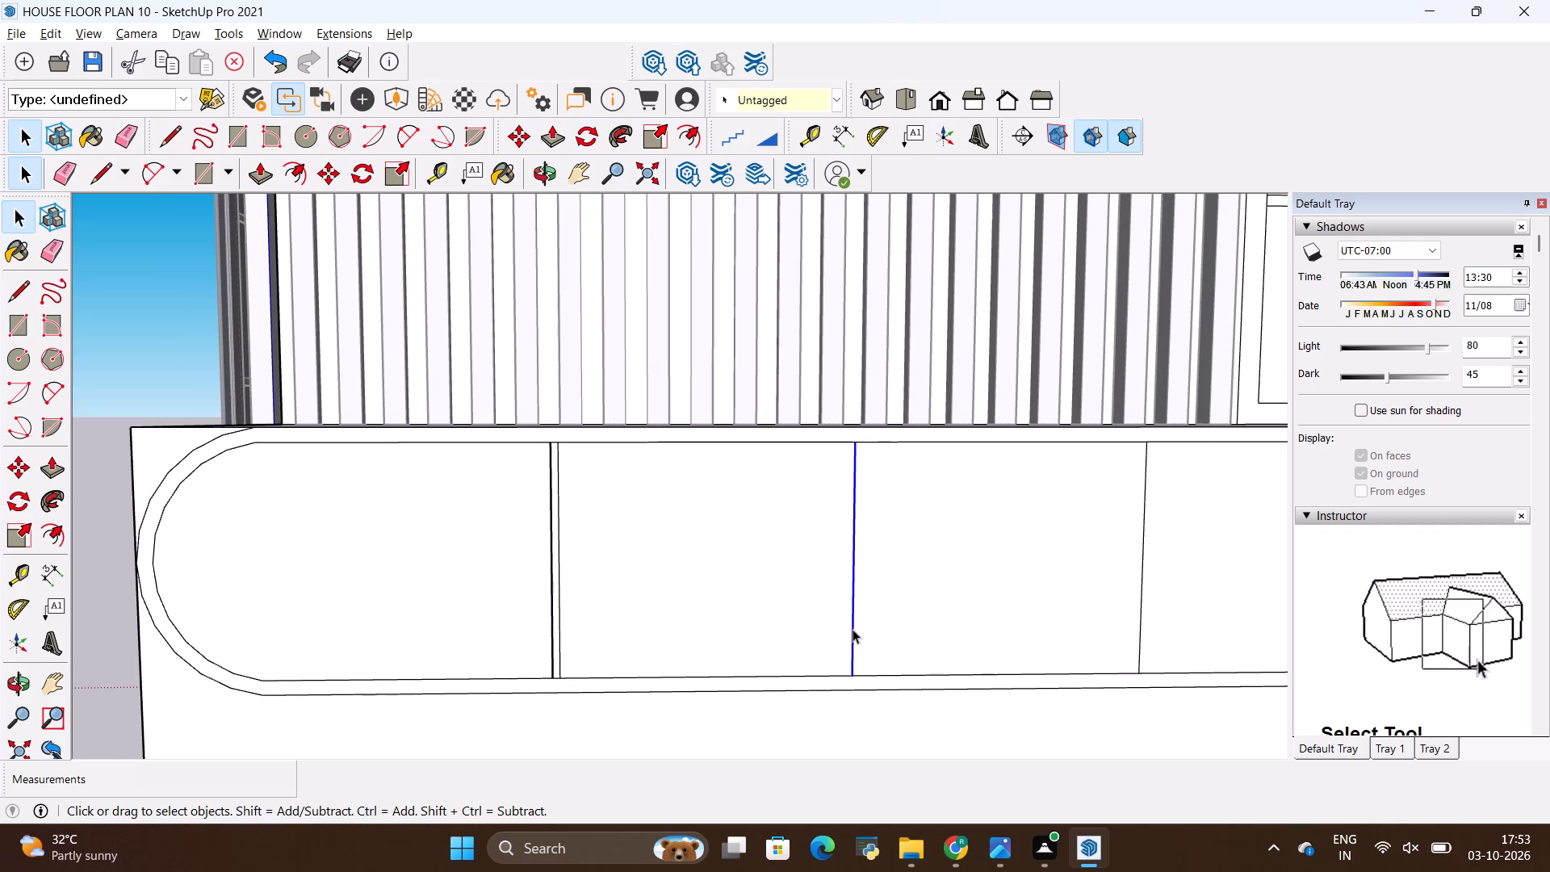
key(m)
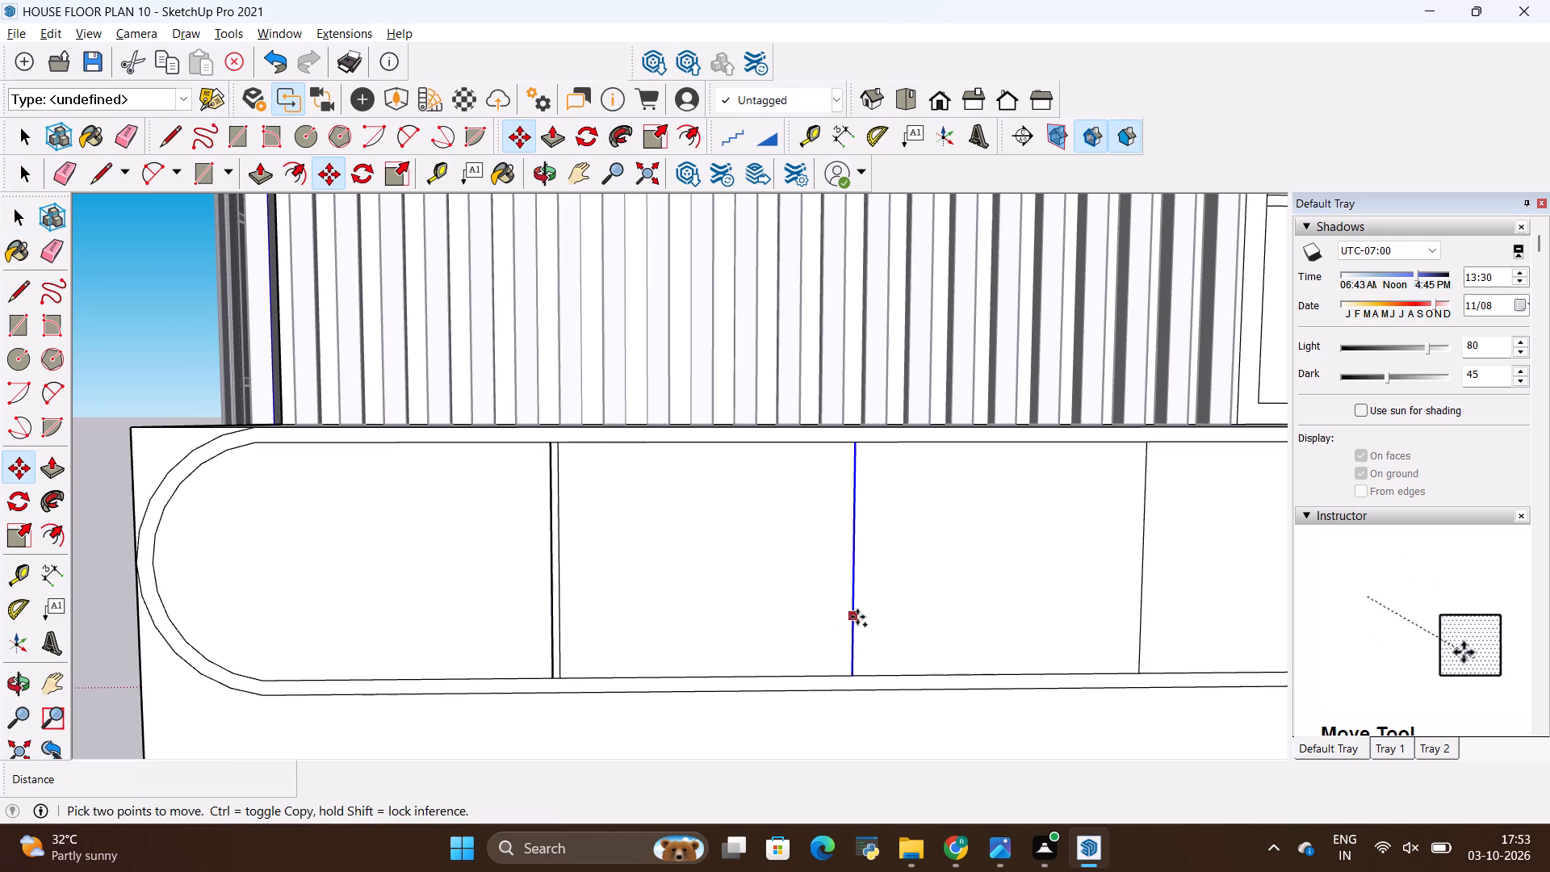
click(857, 617)
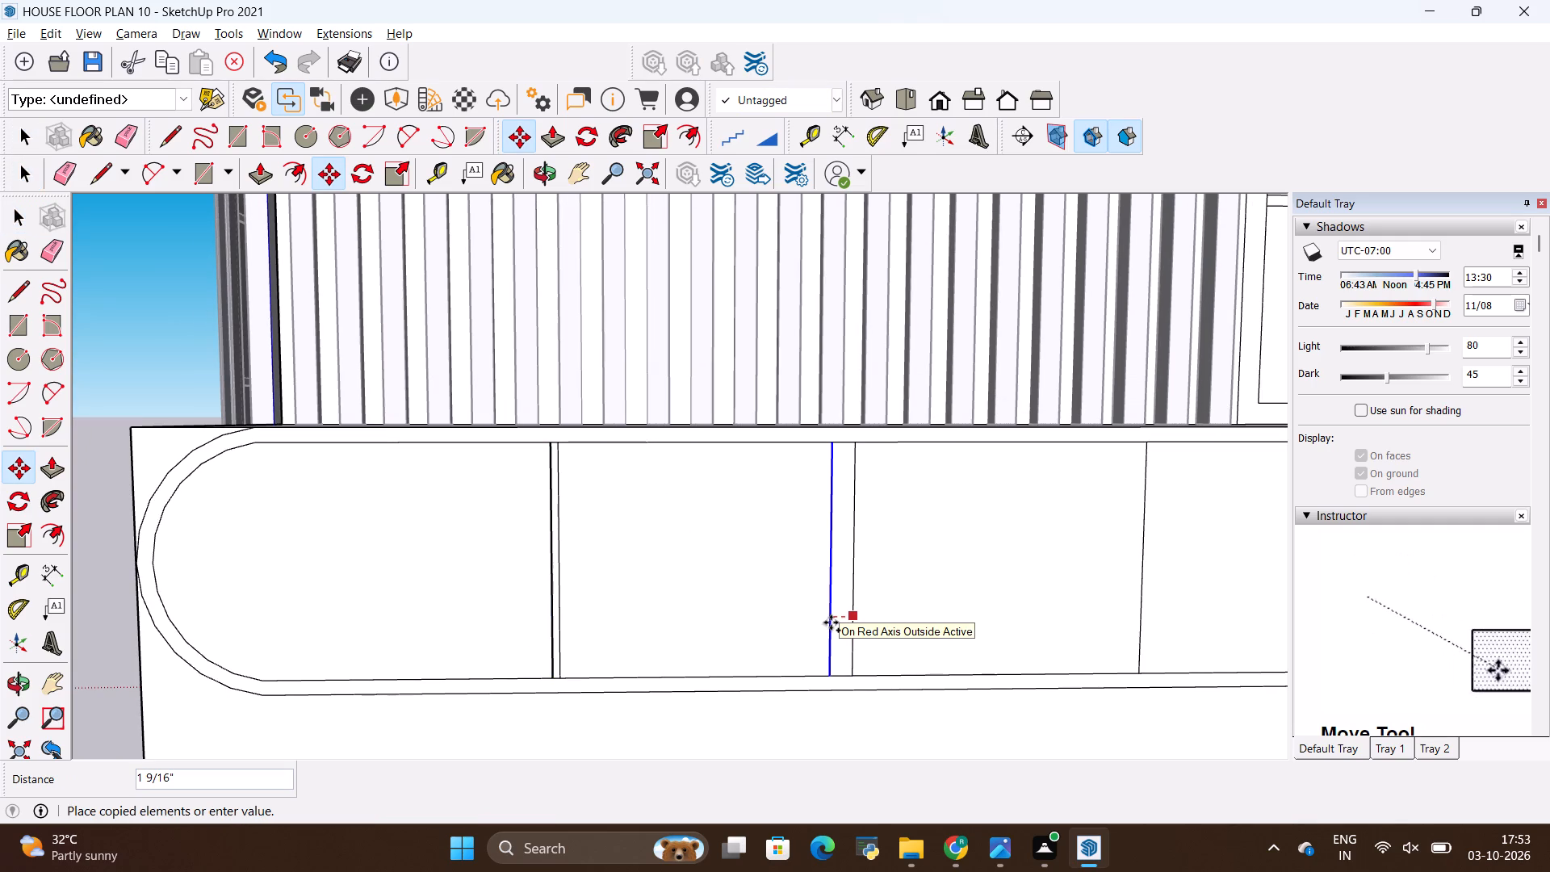
text(.5)
key(shift+quotedbl)
key(Return)
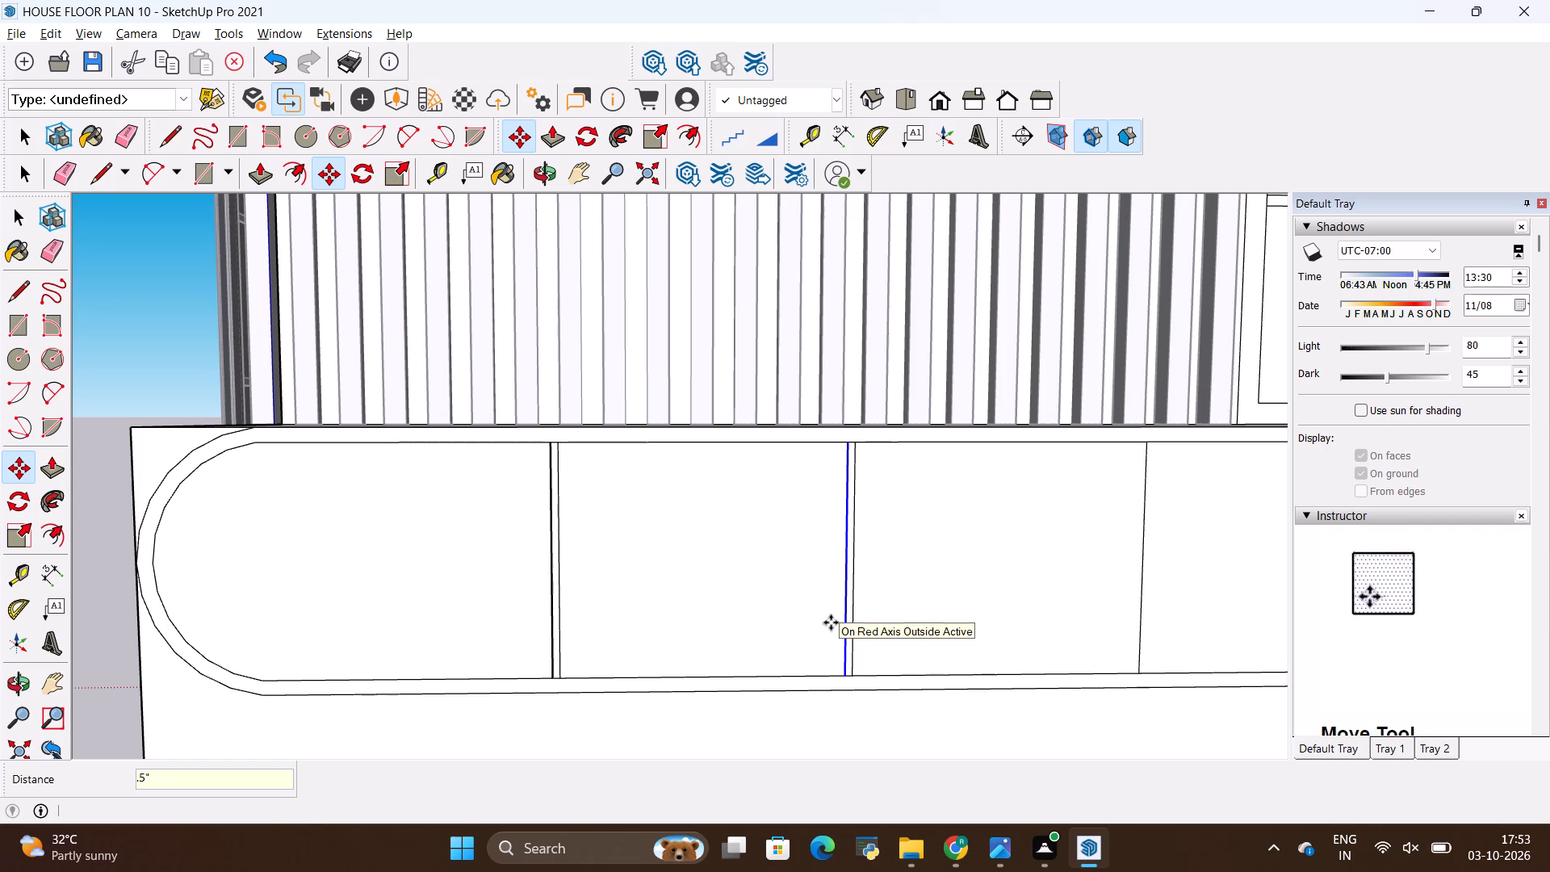
Copy the third divider line from the rounded end 0.5" toward that end.
scroll(502, 591, down, 4)
scroll(916, 605, up, 2)
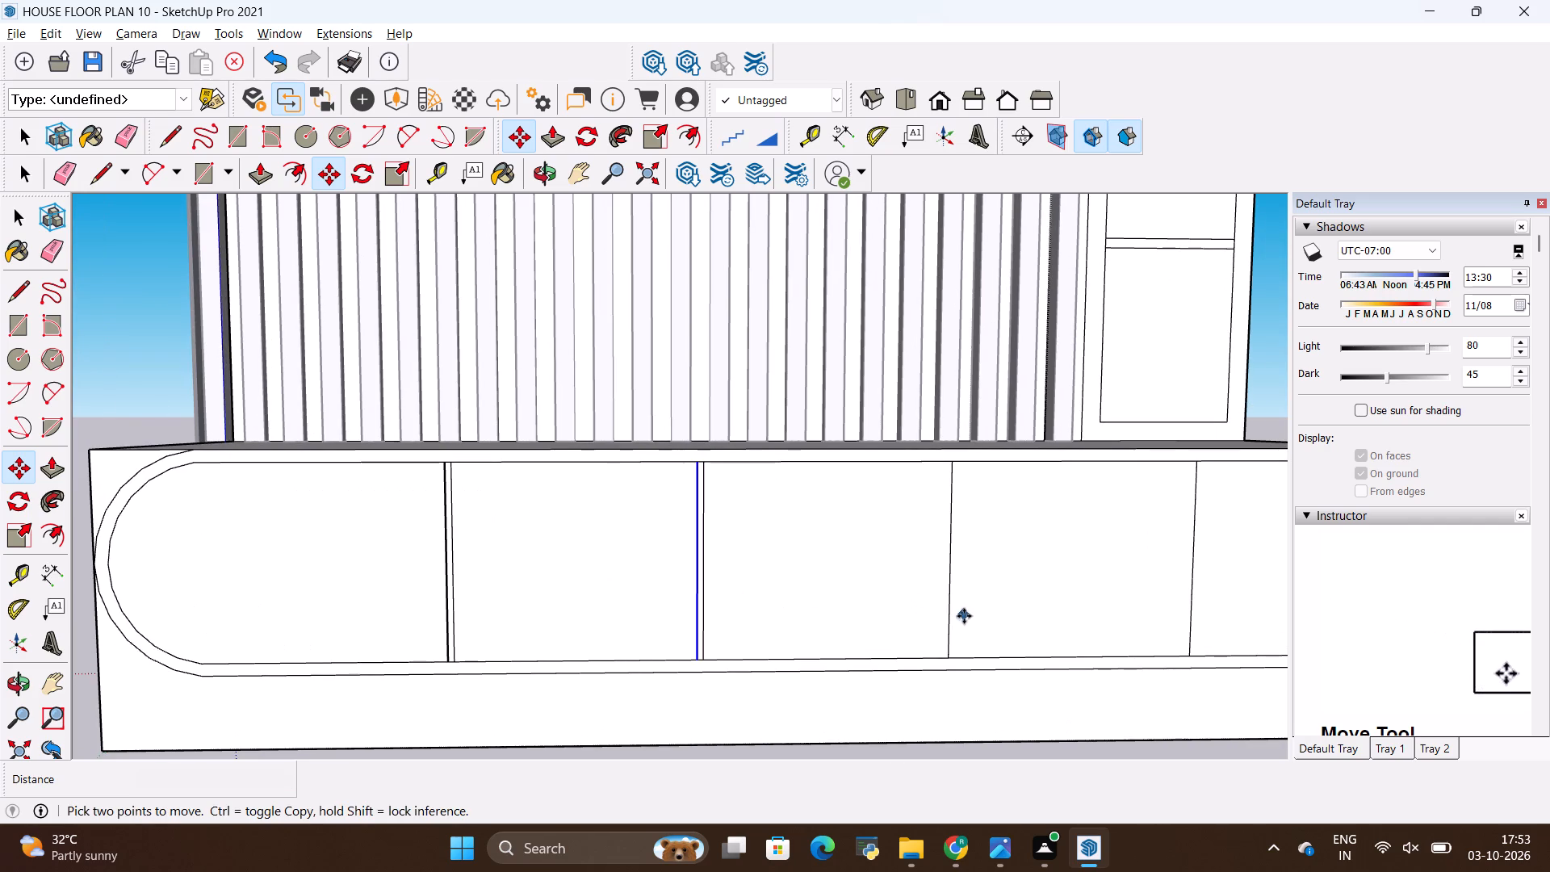
click(949, 619)
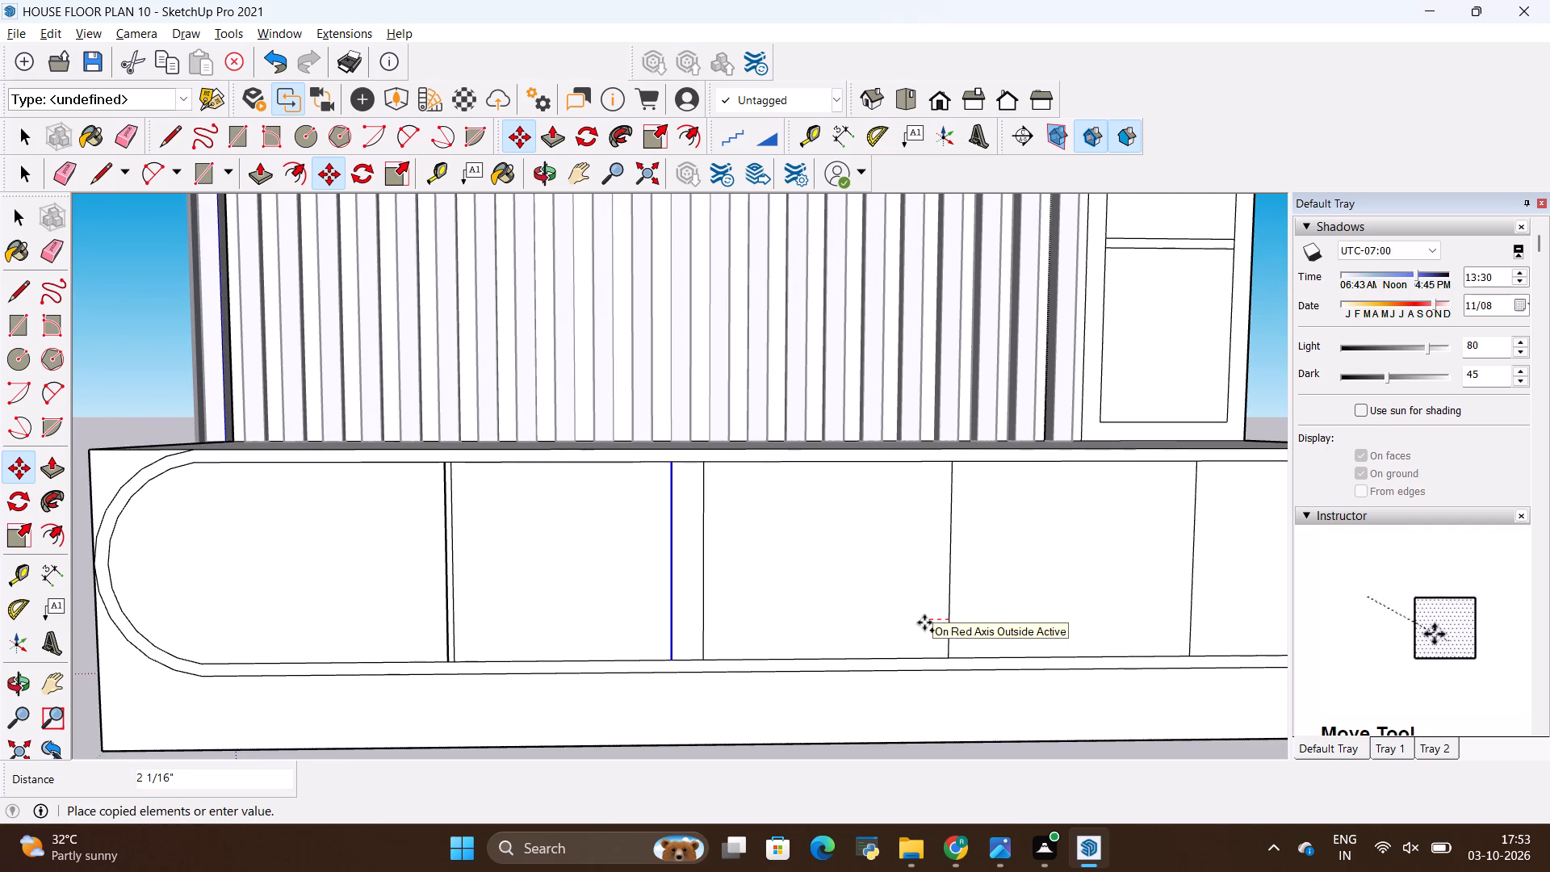
key(Escape)
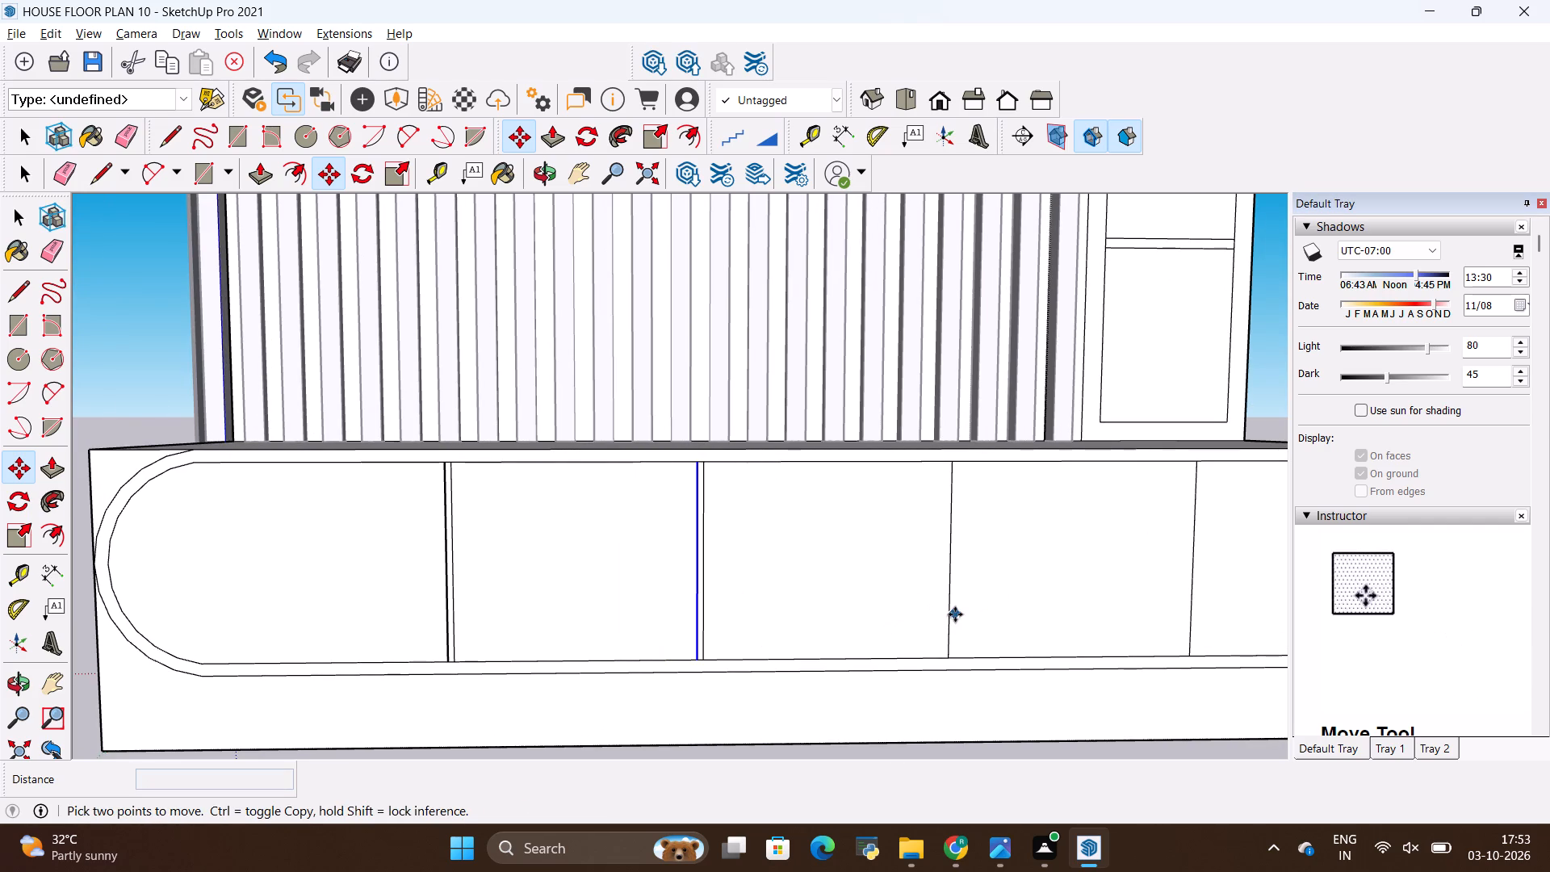
key(space)
click(950, 619)
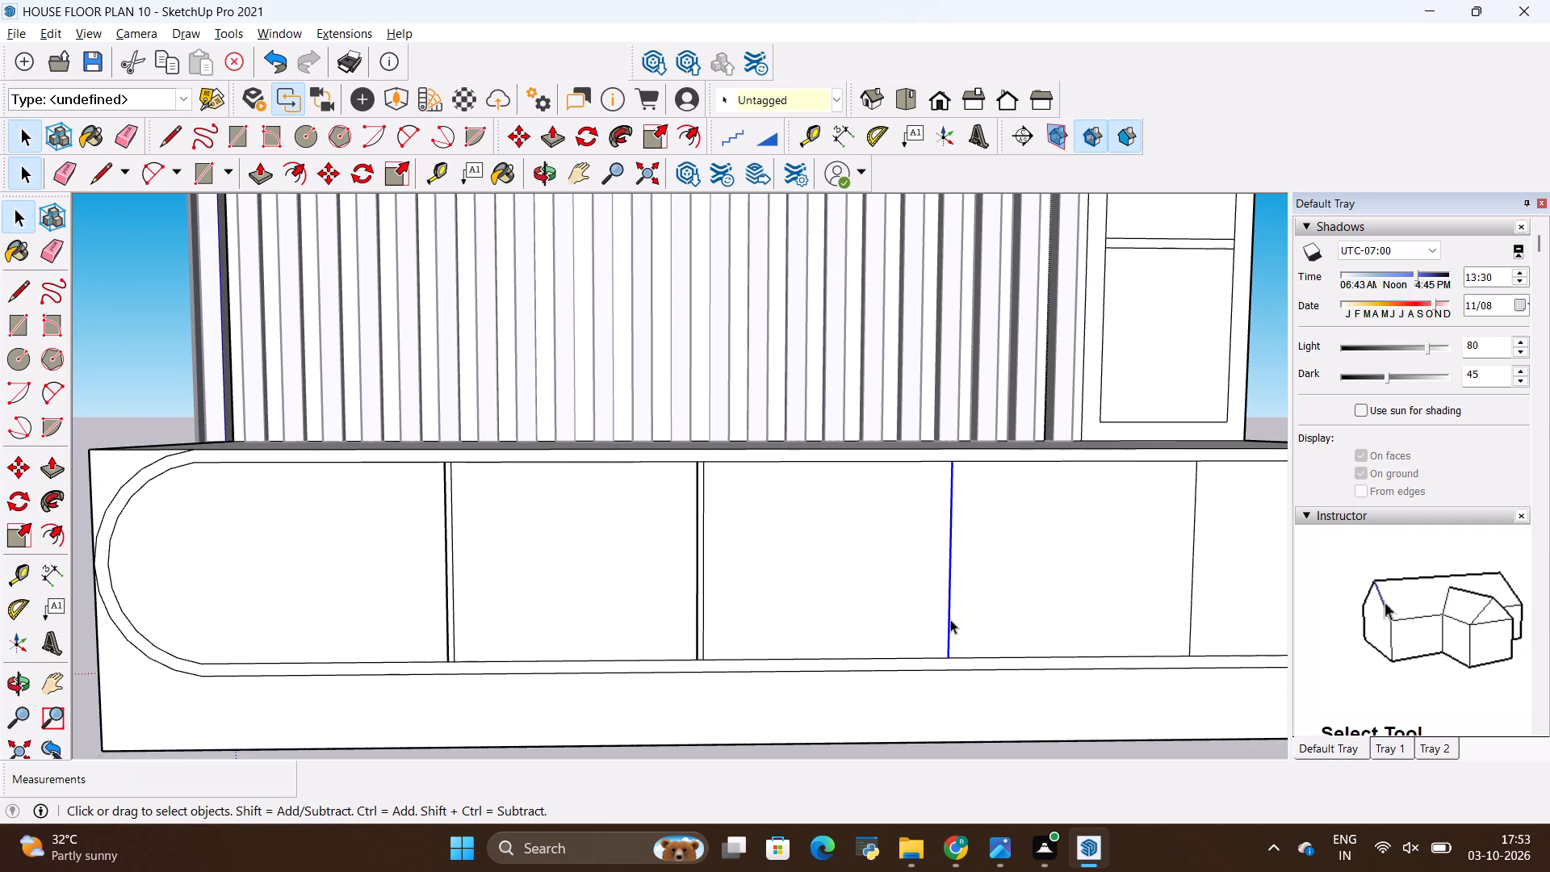
key(m)
click(948, 618)
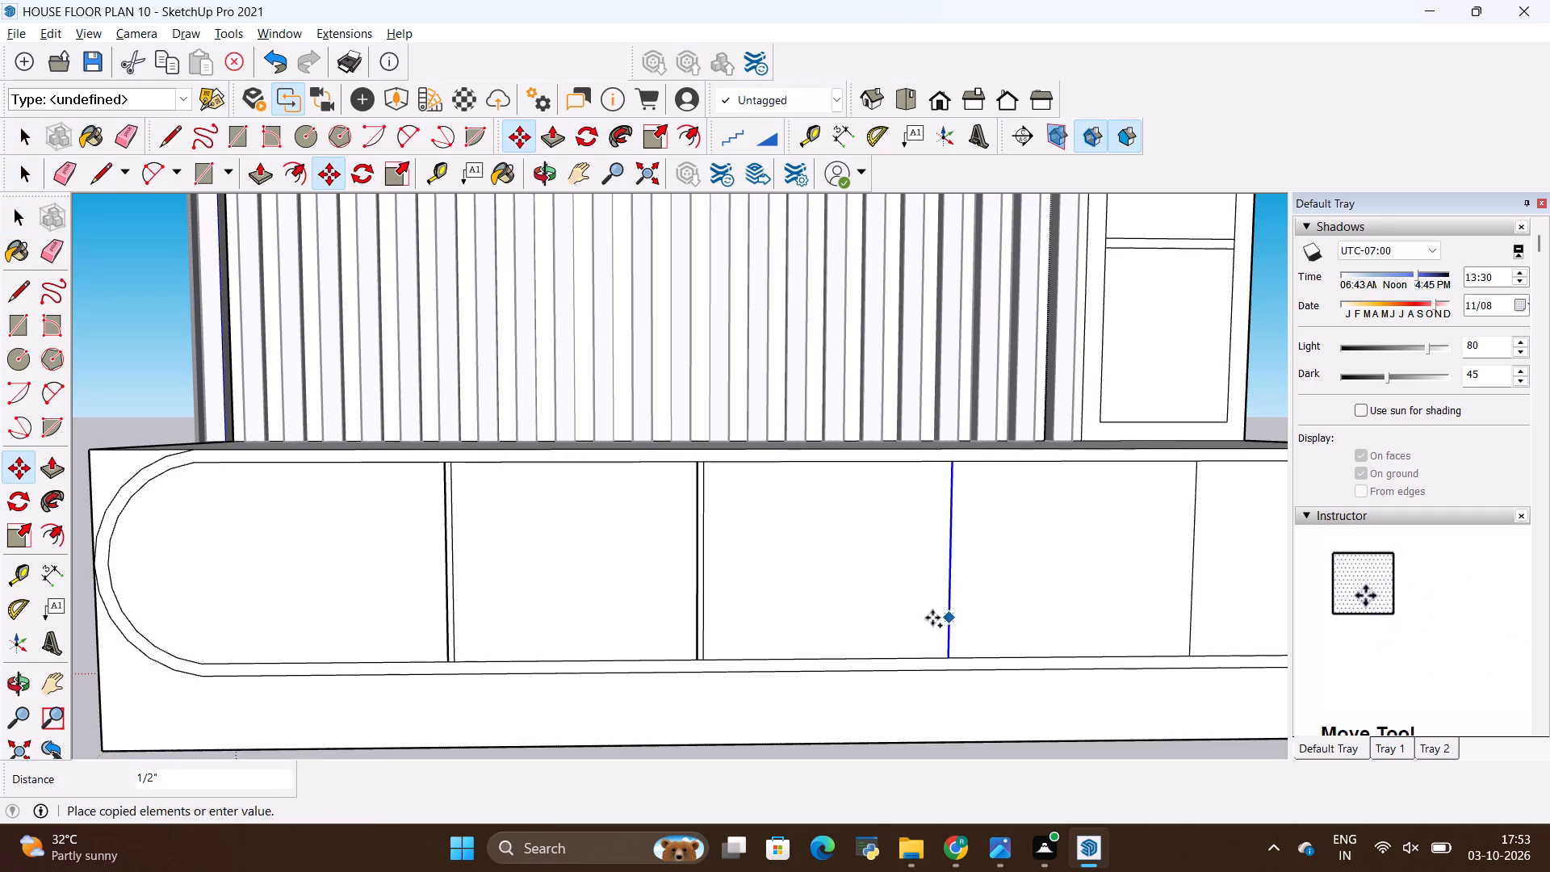
text(.5)
key(shift+quotedbl)
key(Return)
key(Escape)
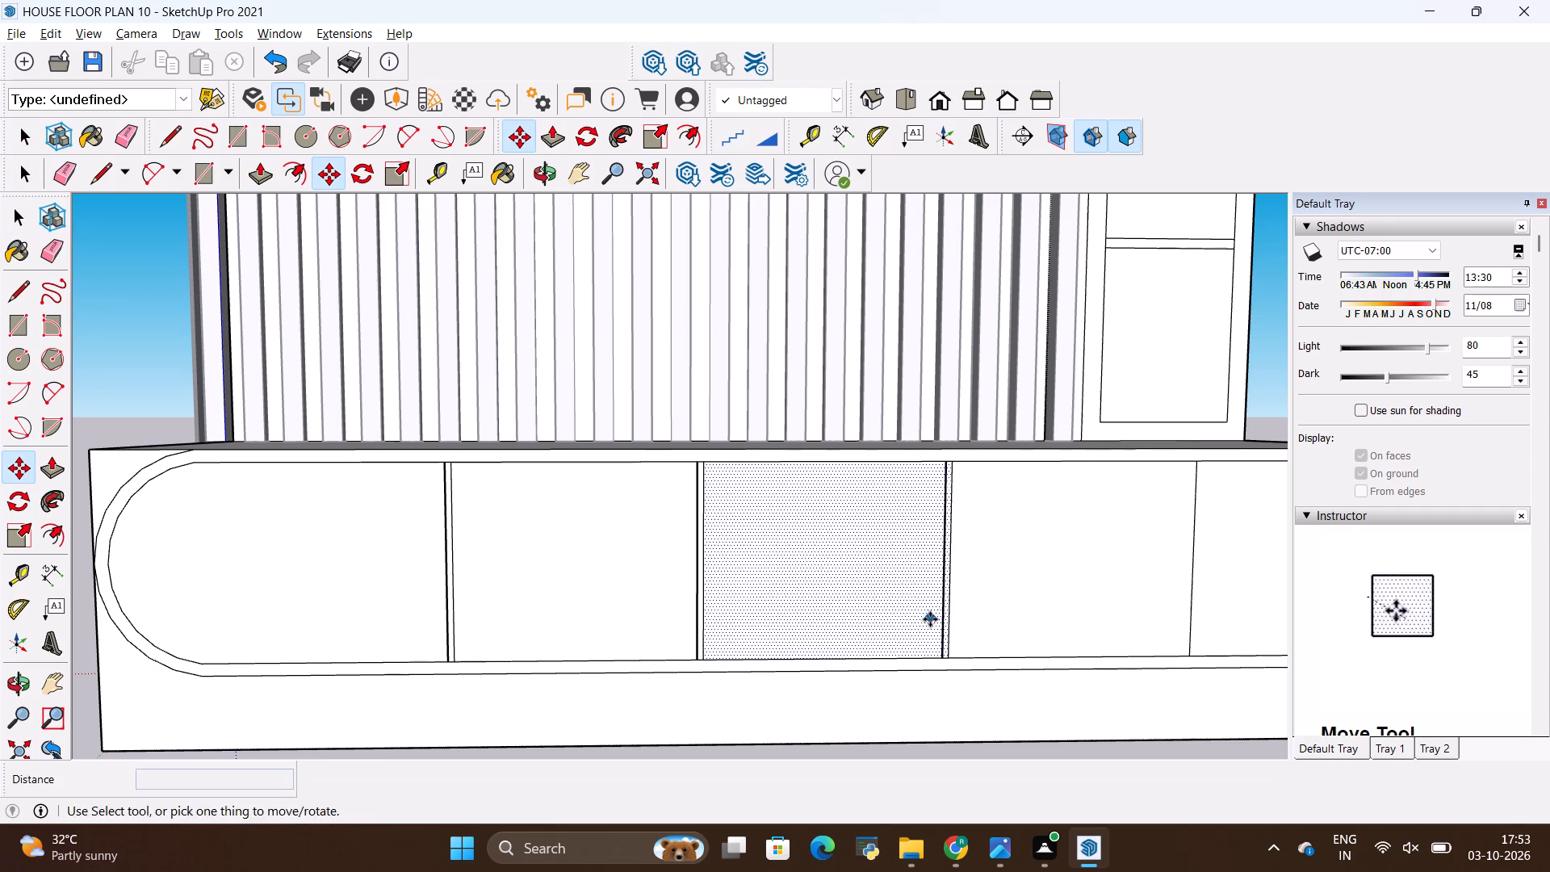
Copy the fourth divider line from the rounded end 0.5" toward that end.
scroll(893, 624, down, 3)
scroll(758, 576, down, 4)
scroll(861, 576, up, 4)
scroll(980, 603, up, 3)
key(space)
click(1017, 603)
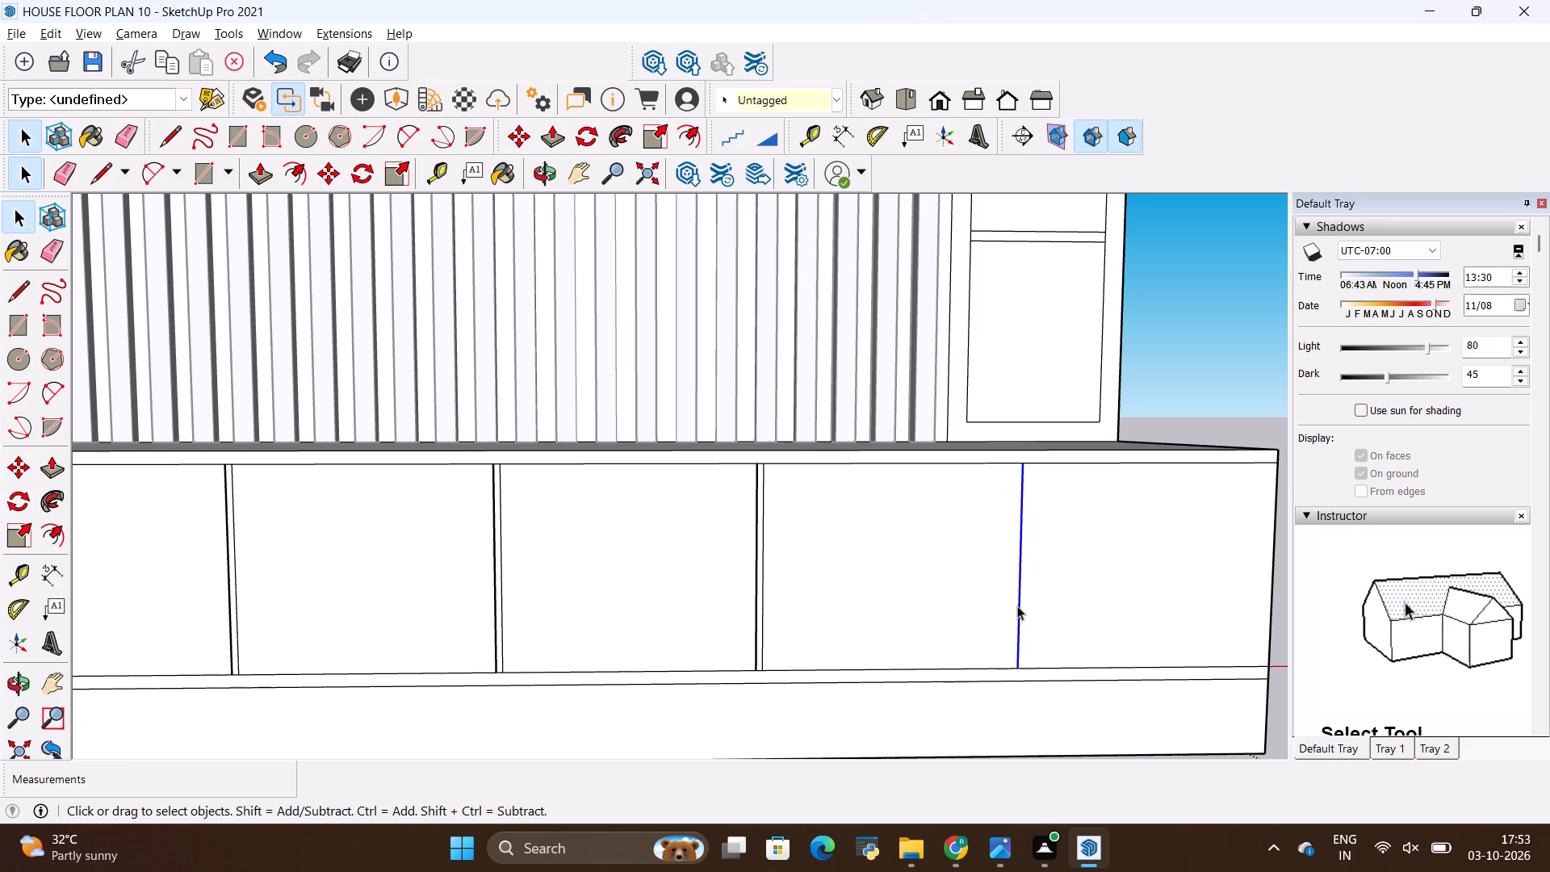
key(m)
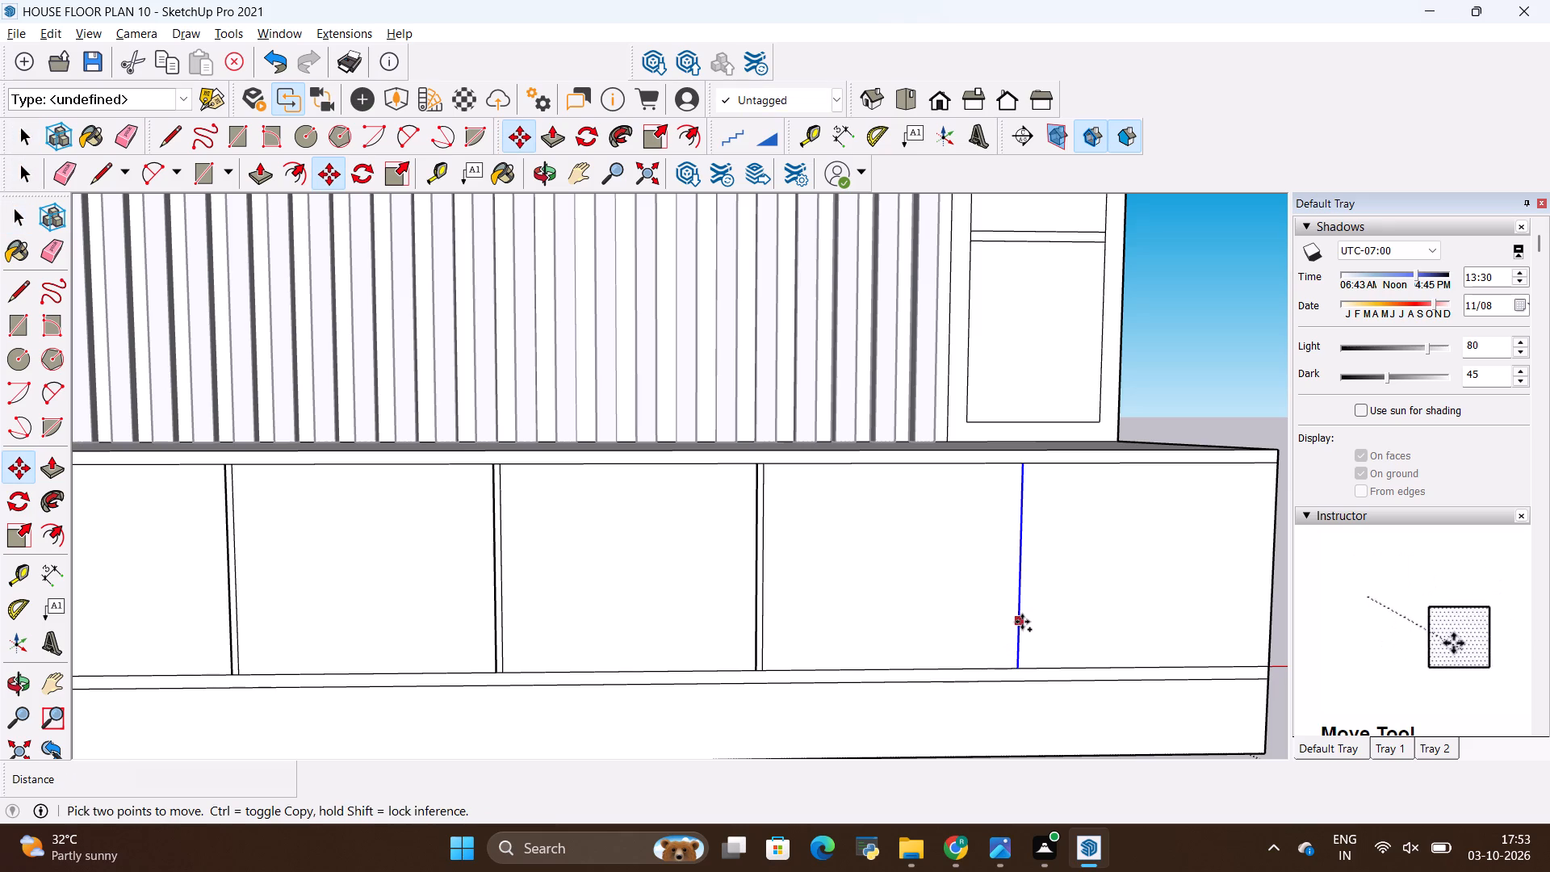
click(1022, 622)
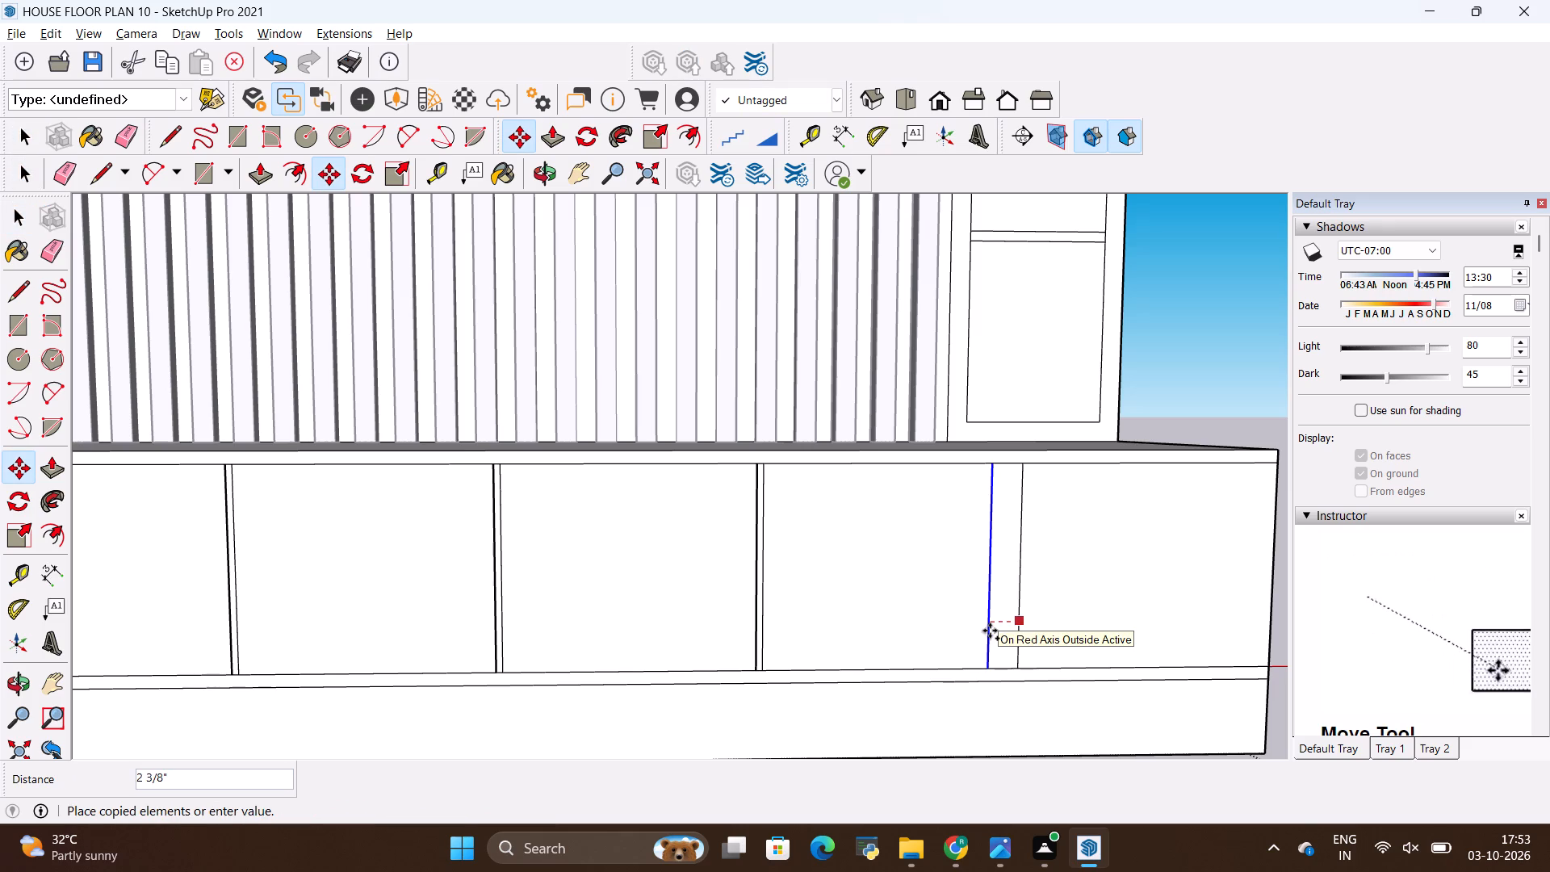
text(.5)
key(shift+quotedbl)
key(Return)
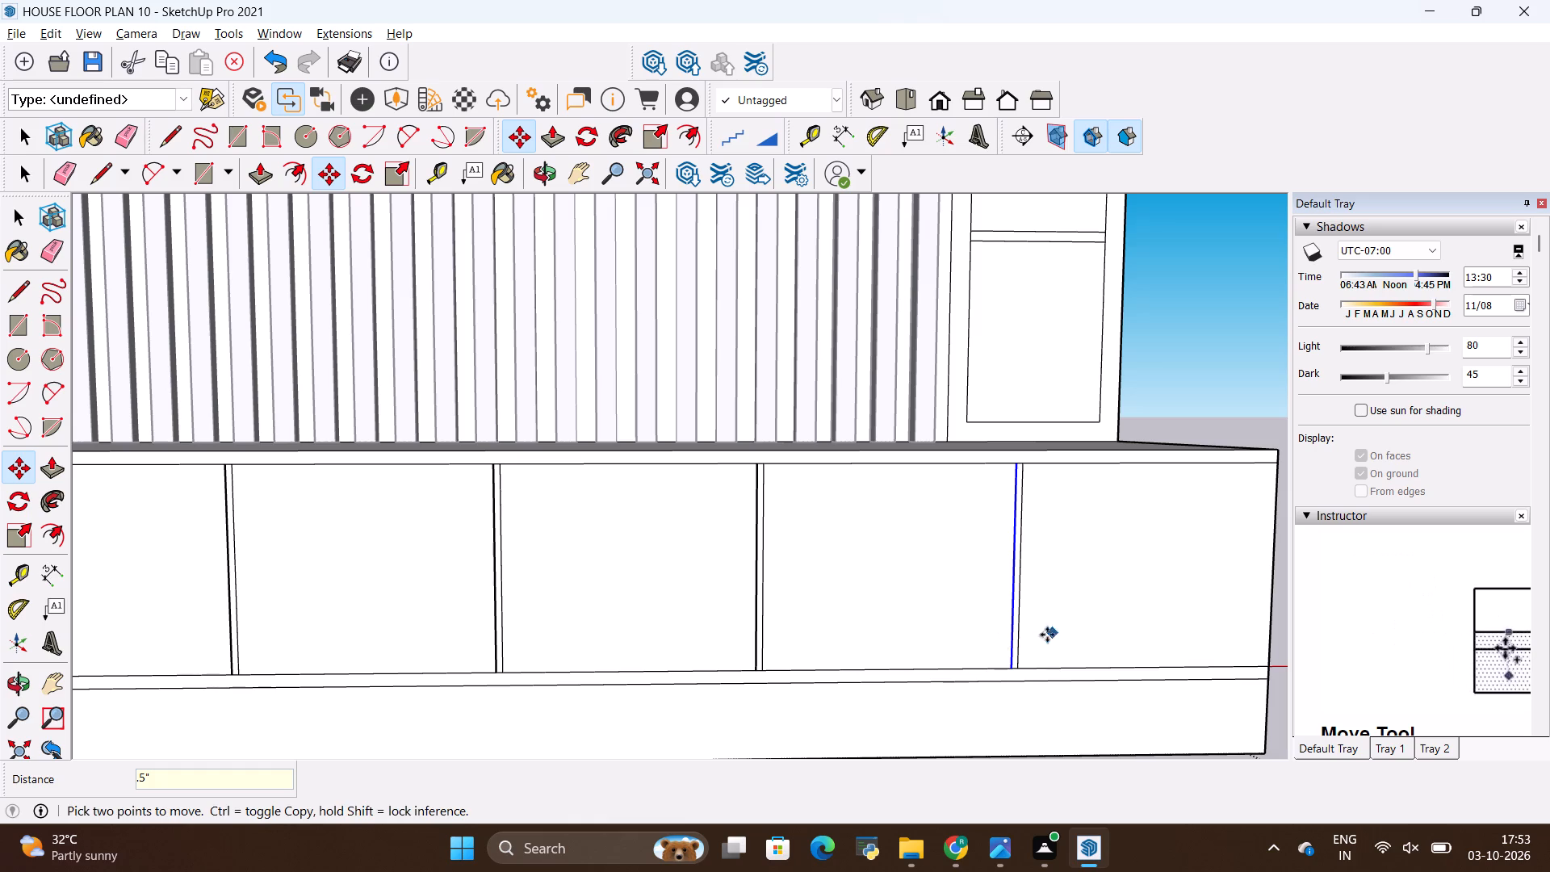
Examine the base's divider layout and check how each of the five drawer faces selects.
scroll(860, 646, down, 5)
scroll(1230, 631, up, 1)
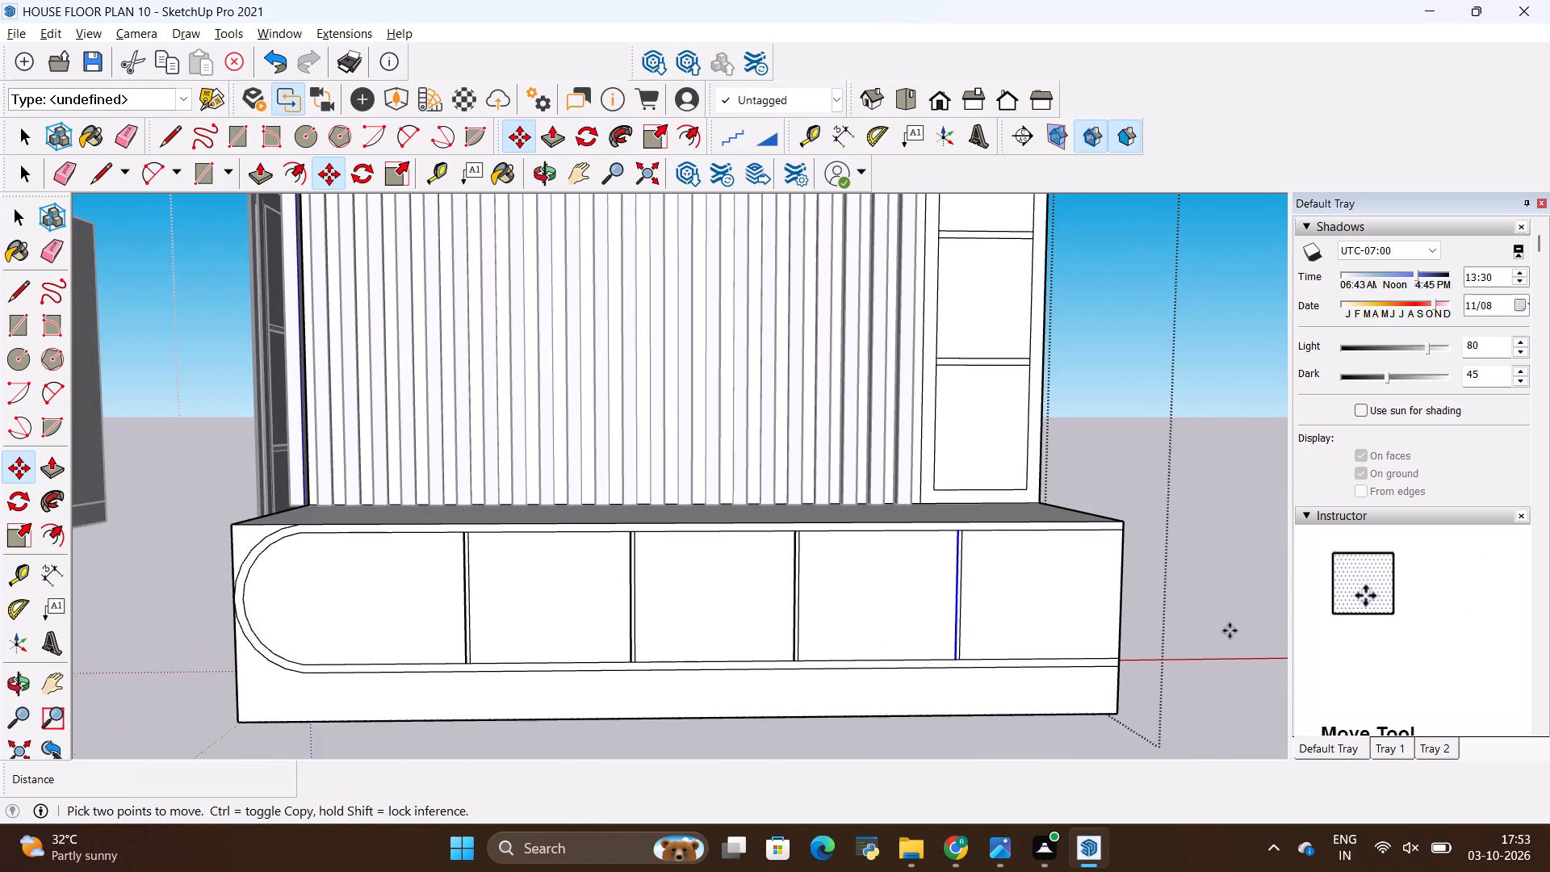
scroll(1230, 631, up, 1)
scroll(1146, 604, down, 2)
scroll(821, 722, up, 6)
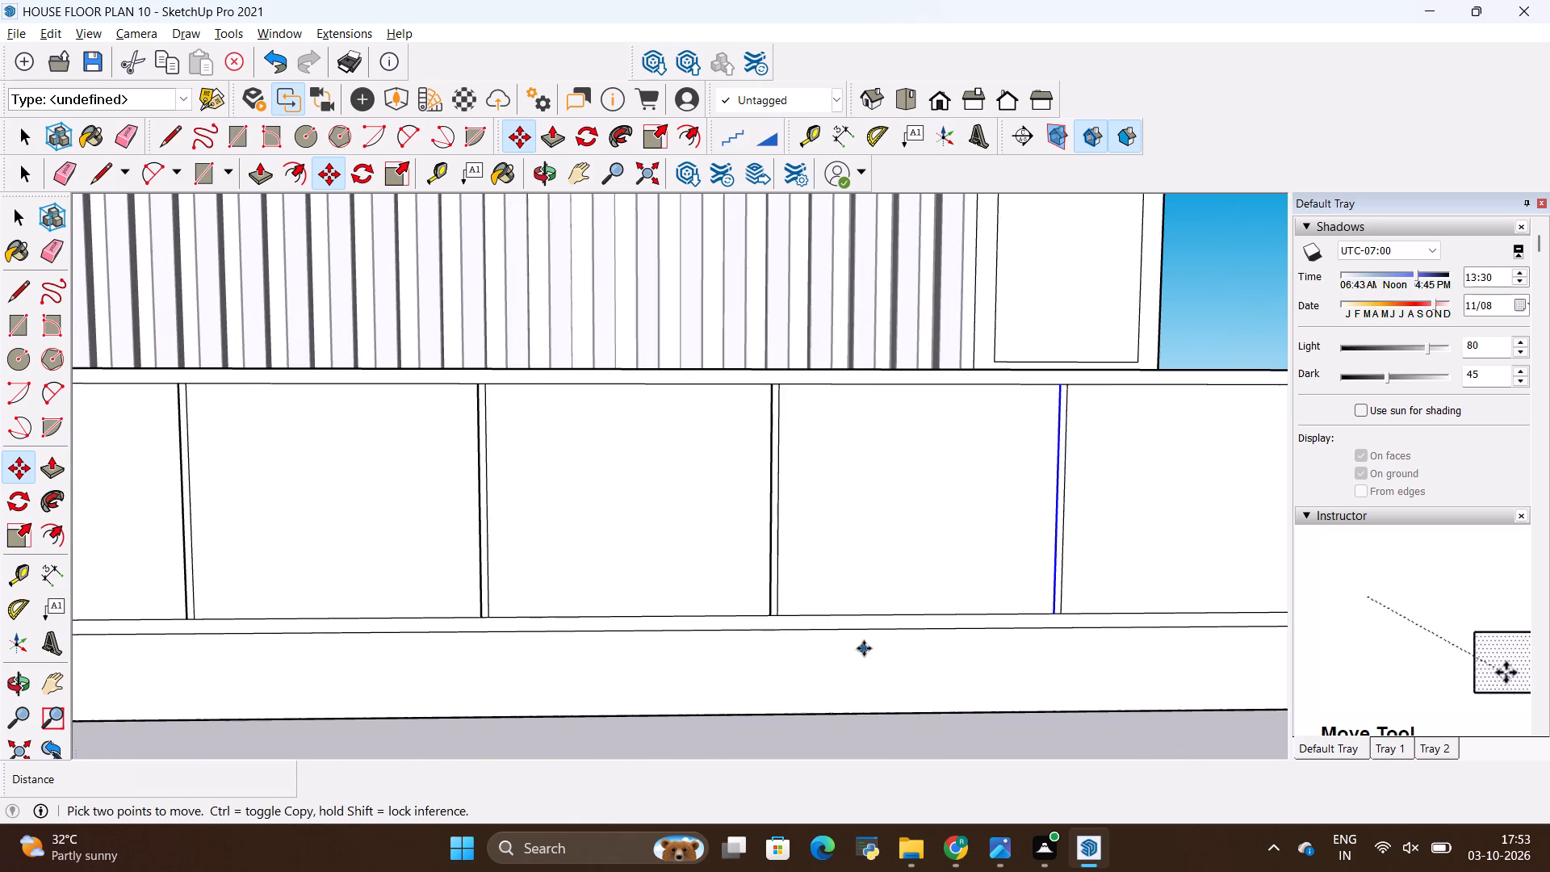
scroll(864, 648, down, 6)
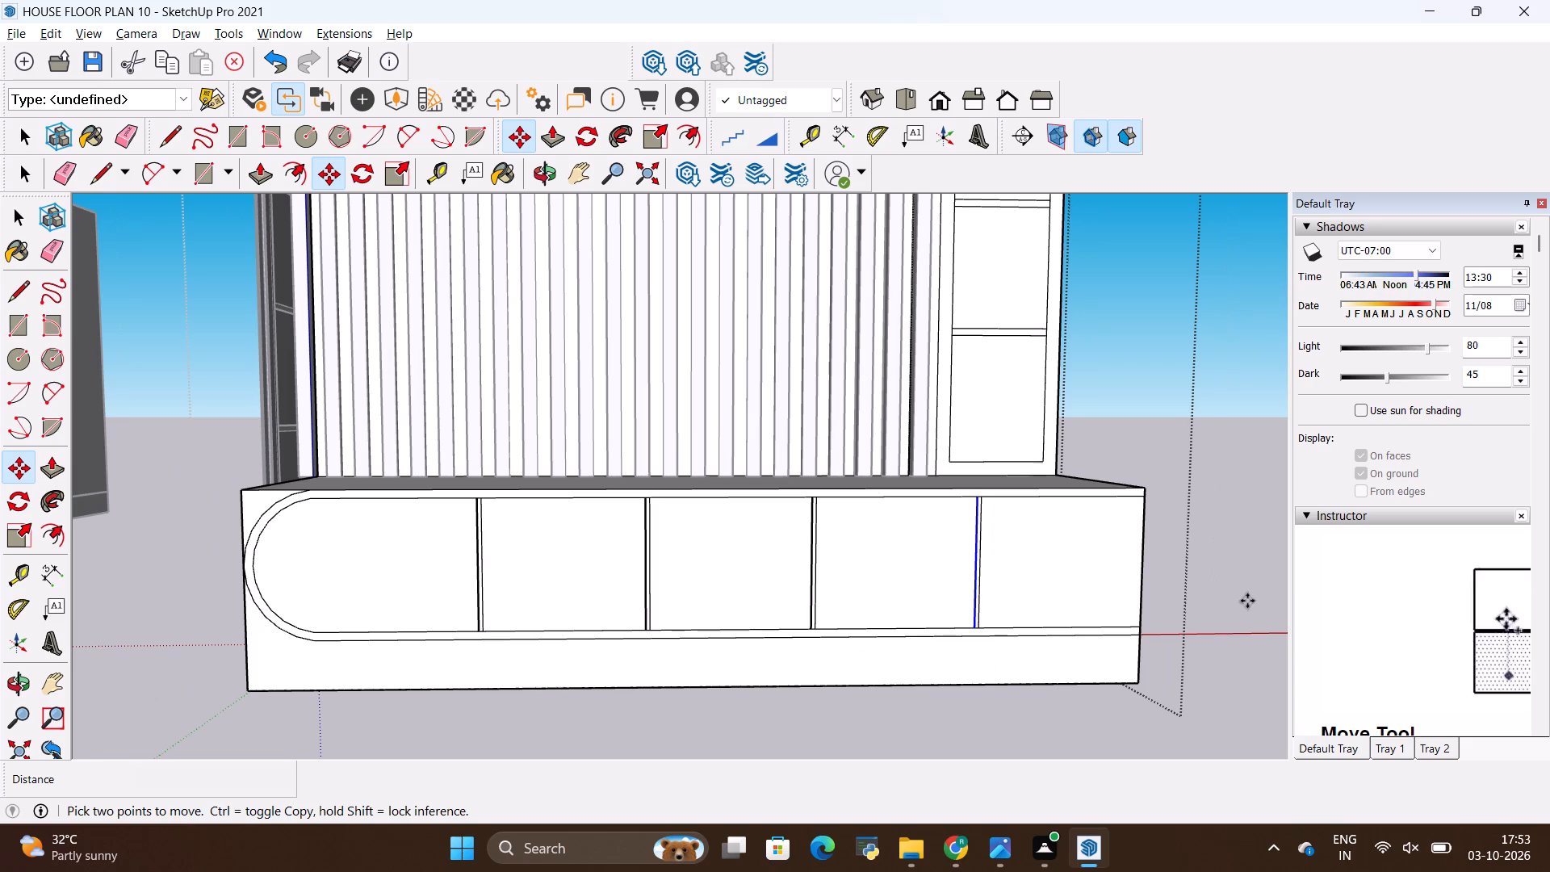
key(space)
click(1242, 600)
scroll(1020, 626, up, 1)
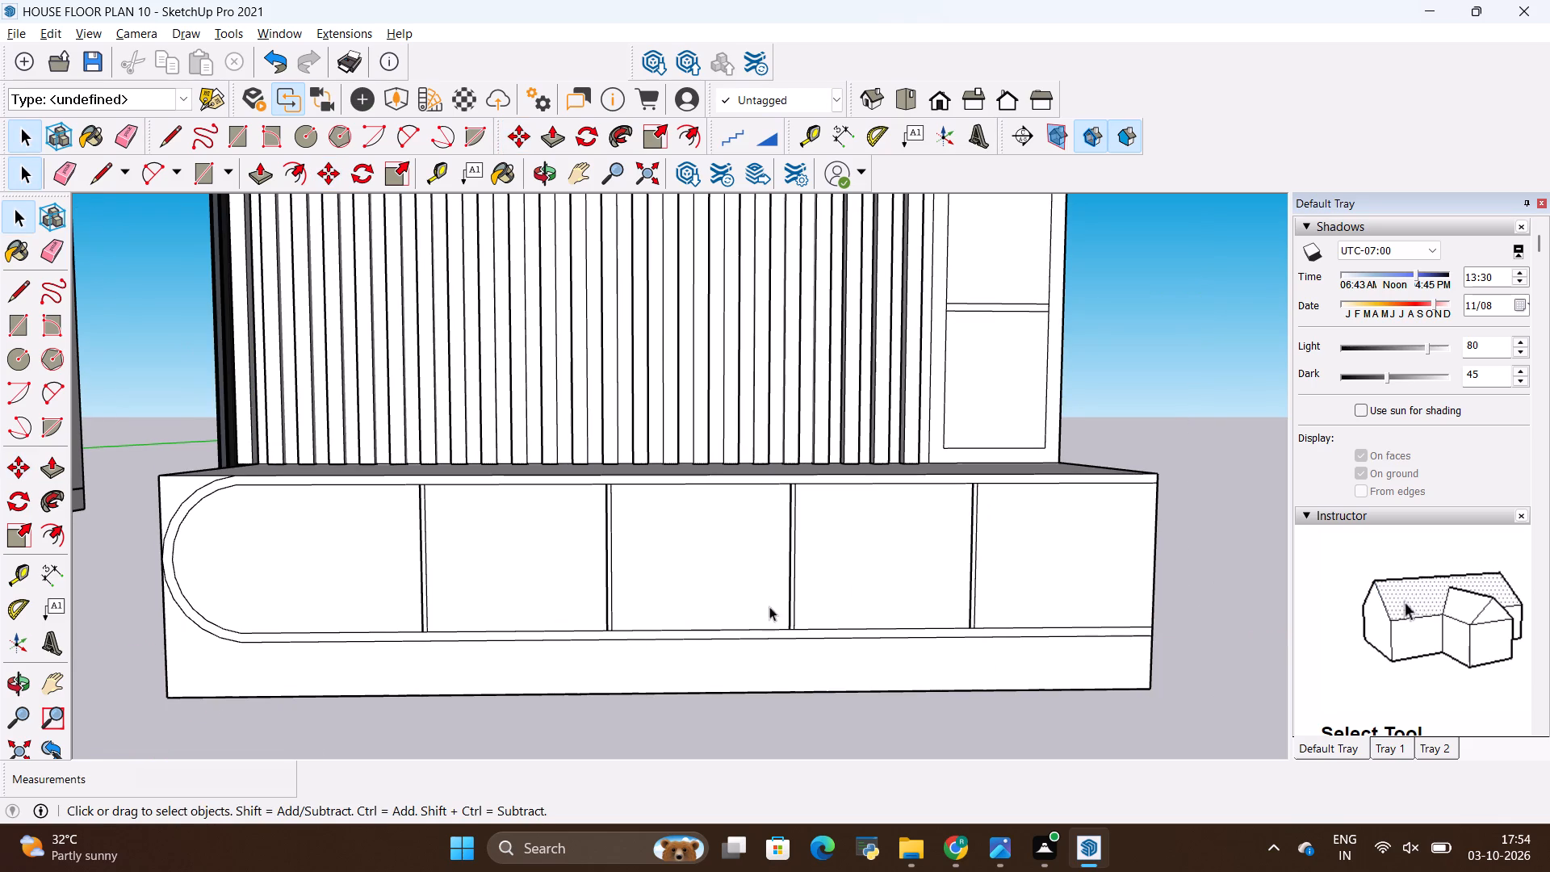
click(900, 556)
click(1041, 548)
double_click(1041, 548)
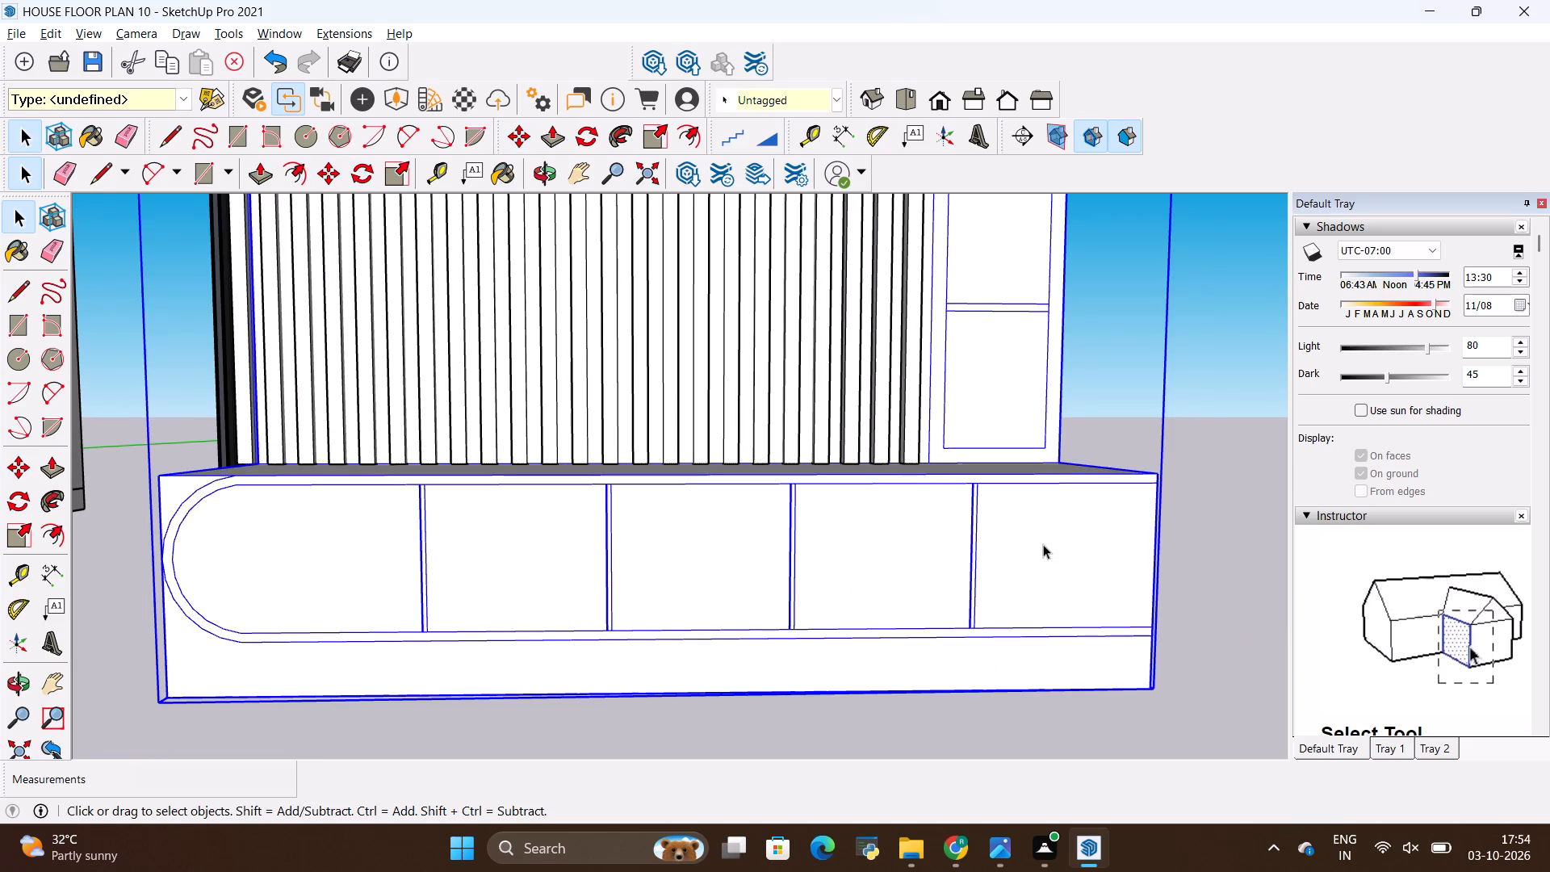
key(space)
click(1225, 550)
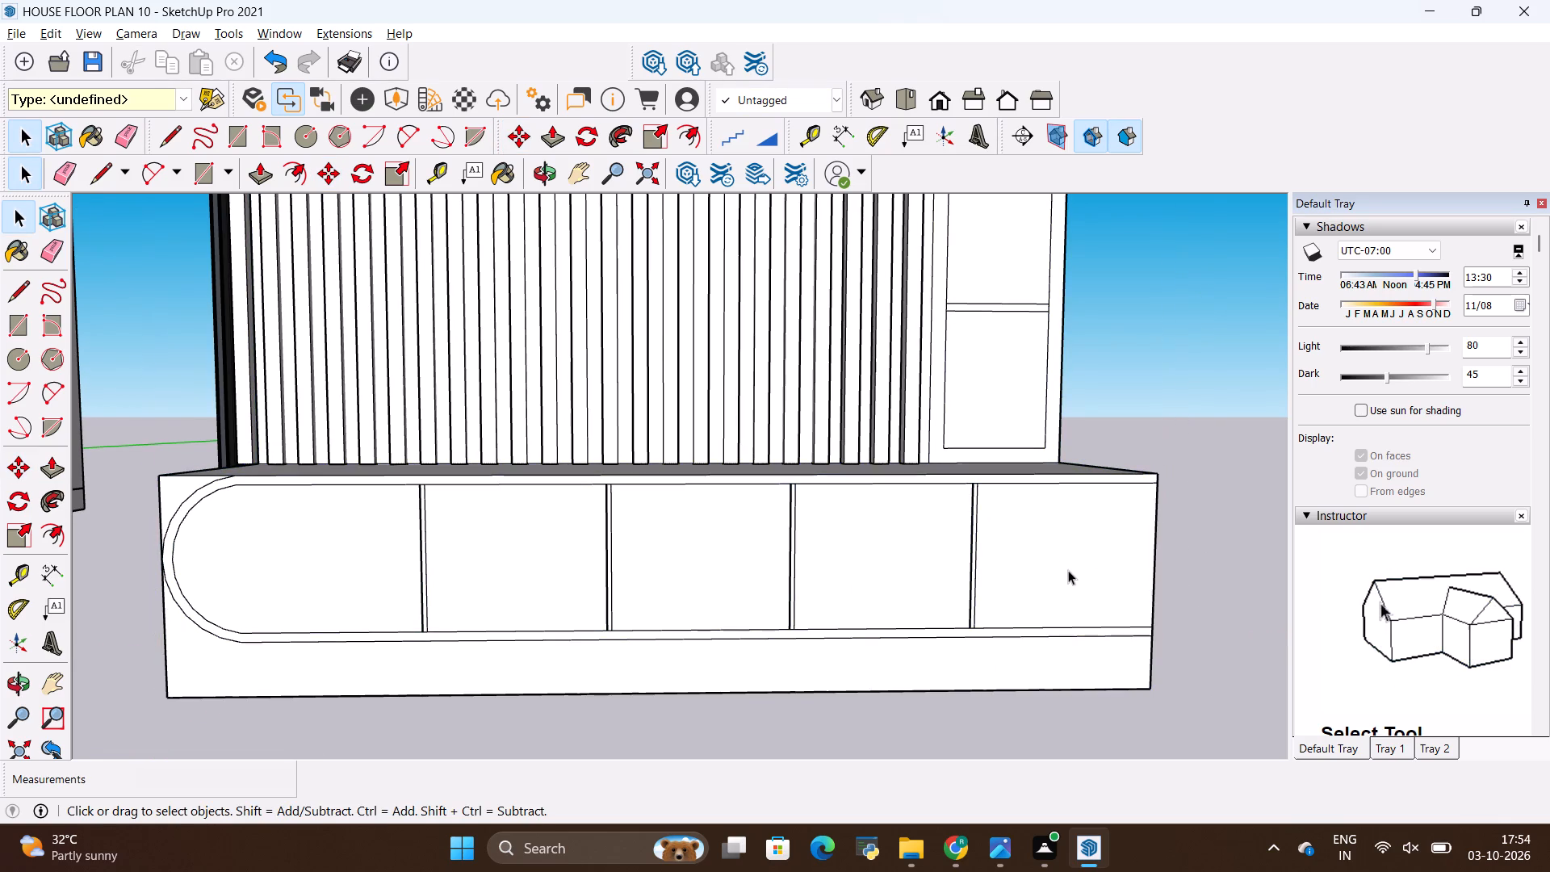
double_click(1068, 570)
click(1049, 570)
click(915, 573)
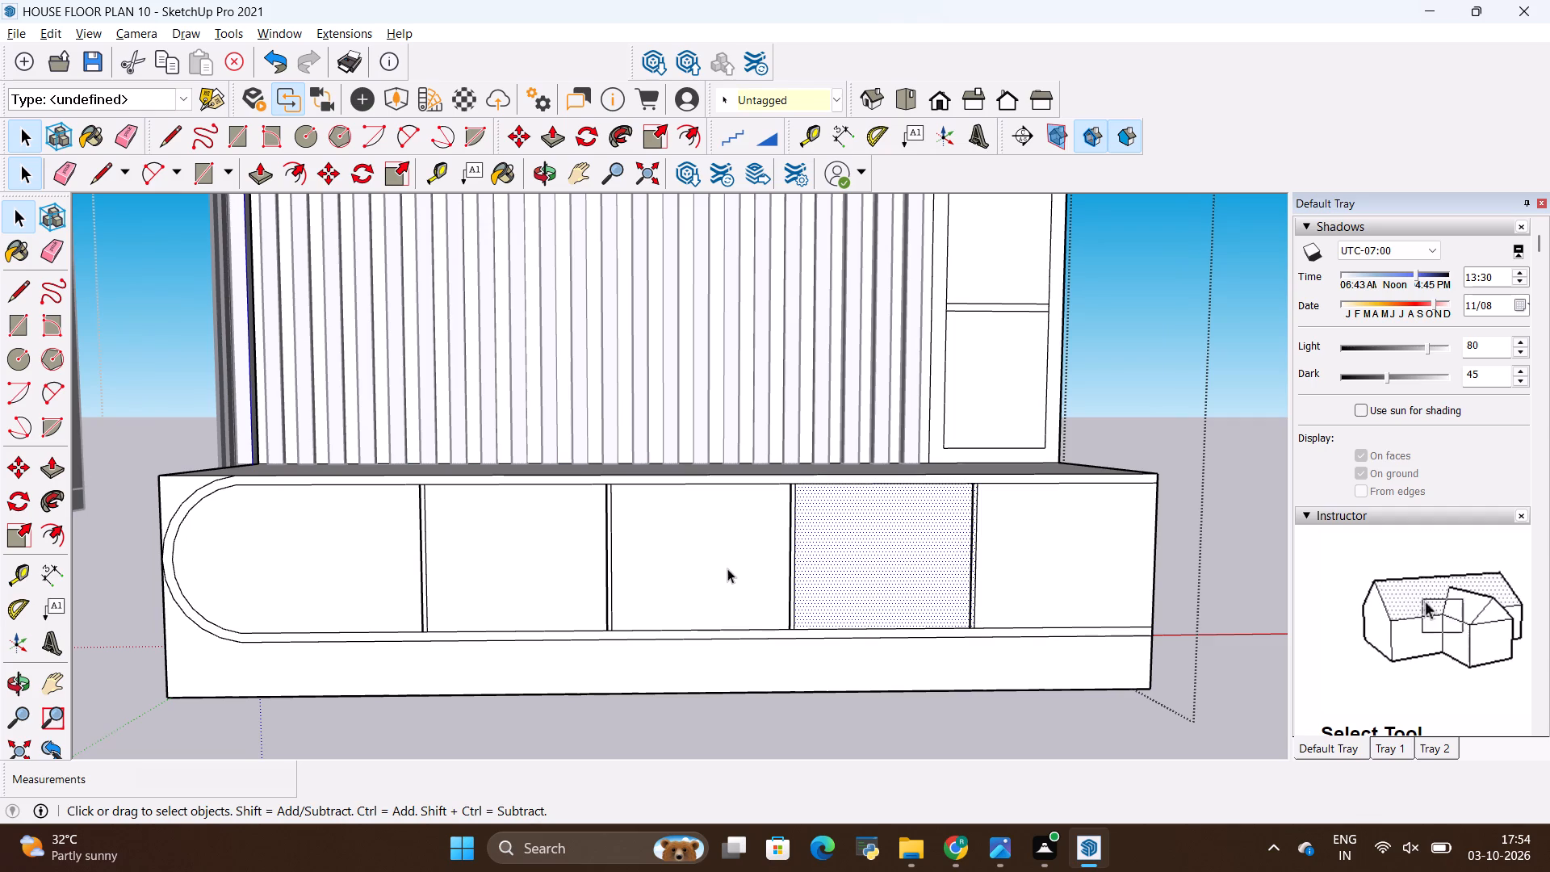
click(727, 568)
click(534, 574)
click(382, 576)
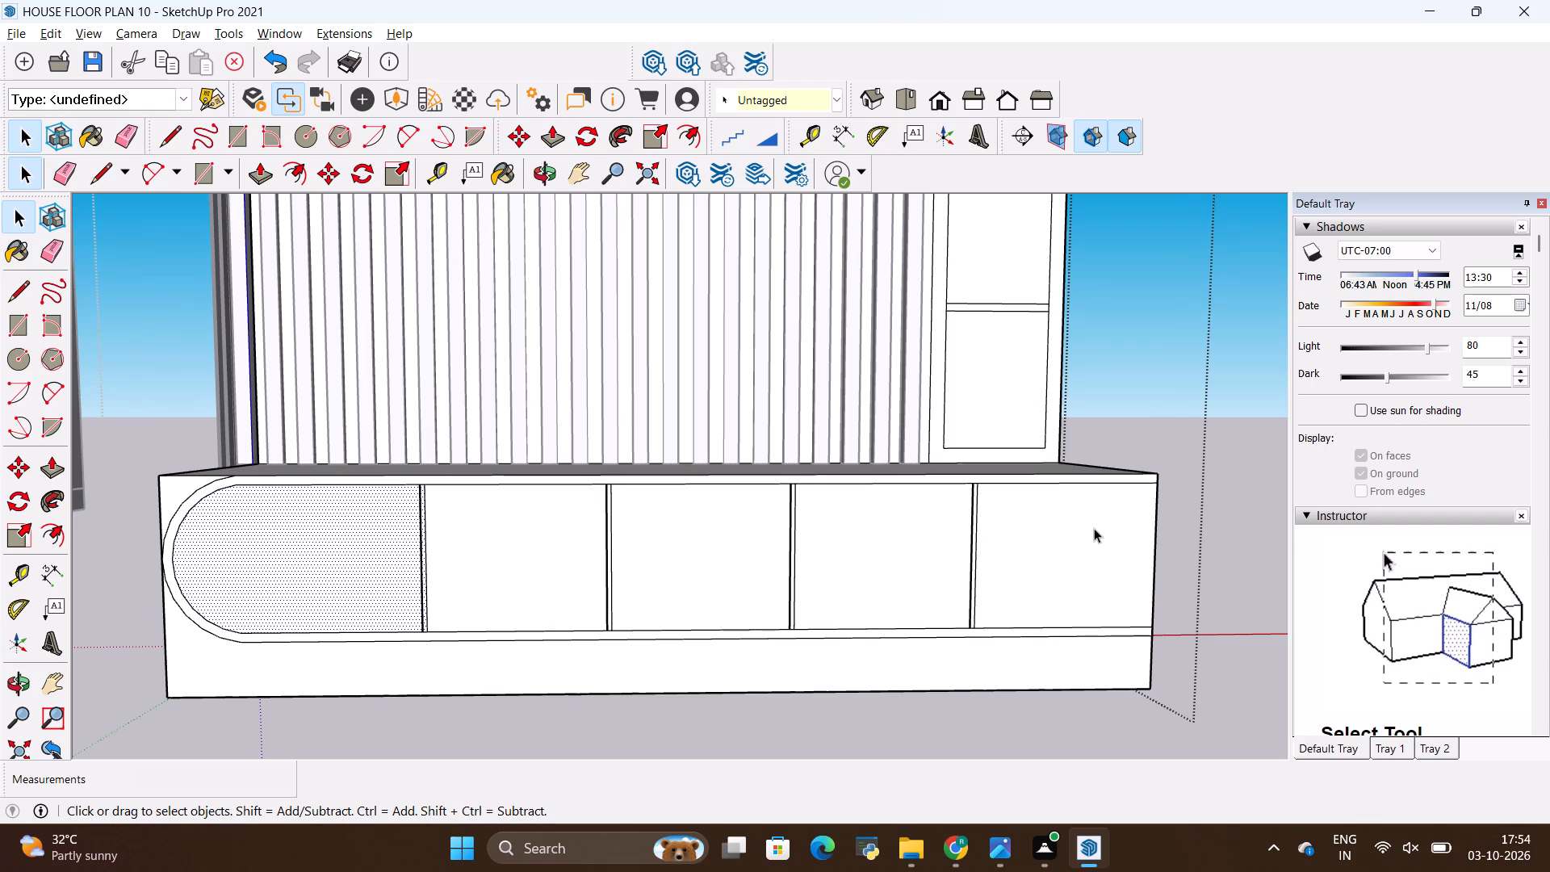
Push/Pull the drawer face at the base's square end outward by 1".
click(1094, 526)
key(p)
click(1104, 535)
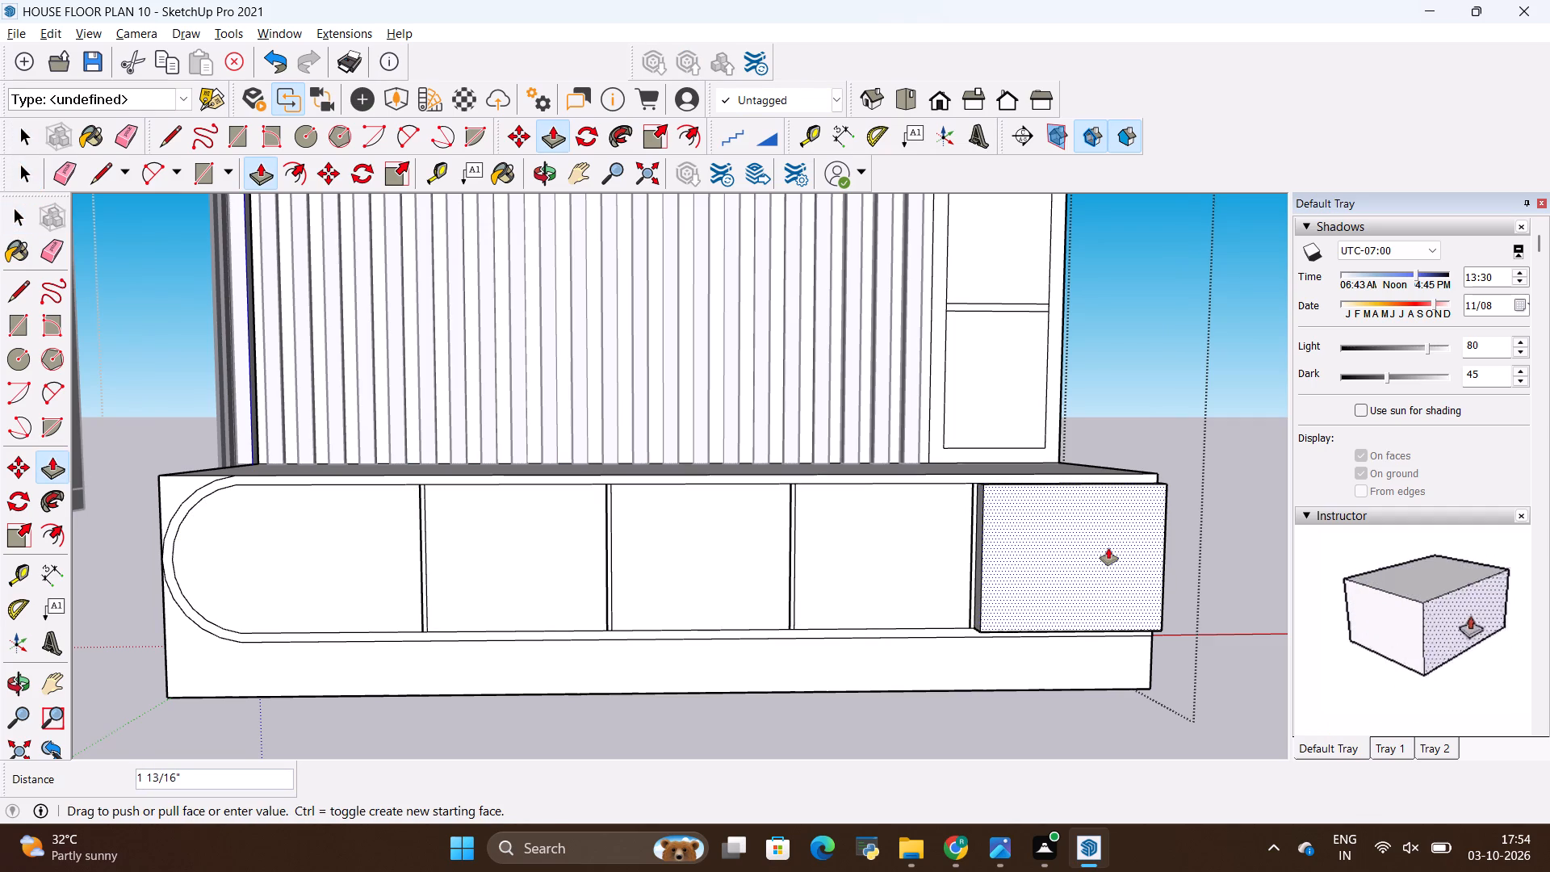
key(1)
key(shift+quotedbl)
key(Return)
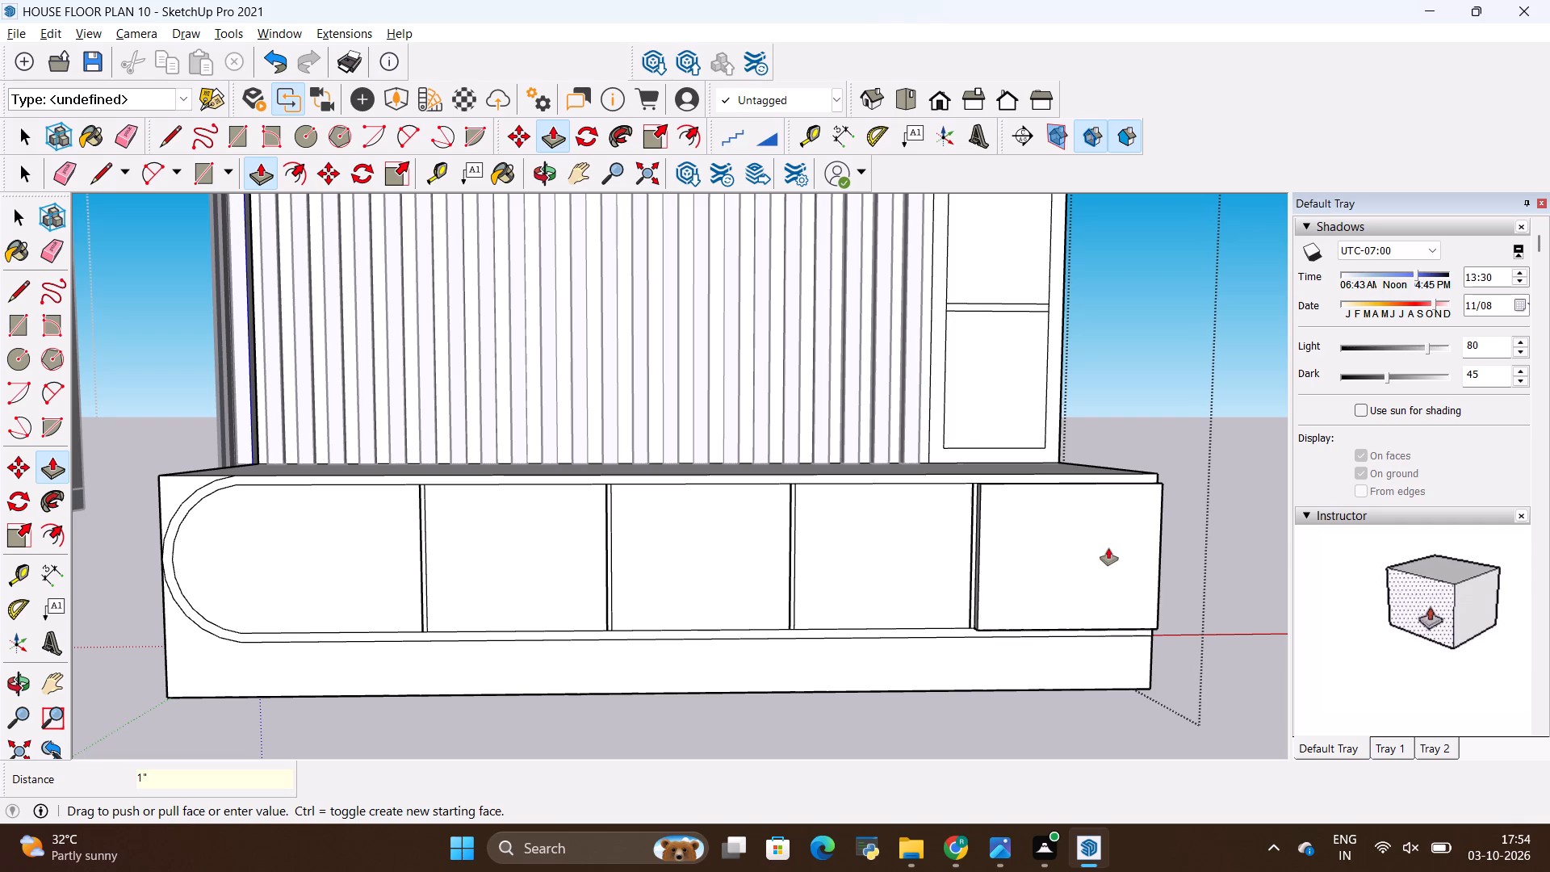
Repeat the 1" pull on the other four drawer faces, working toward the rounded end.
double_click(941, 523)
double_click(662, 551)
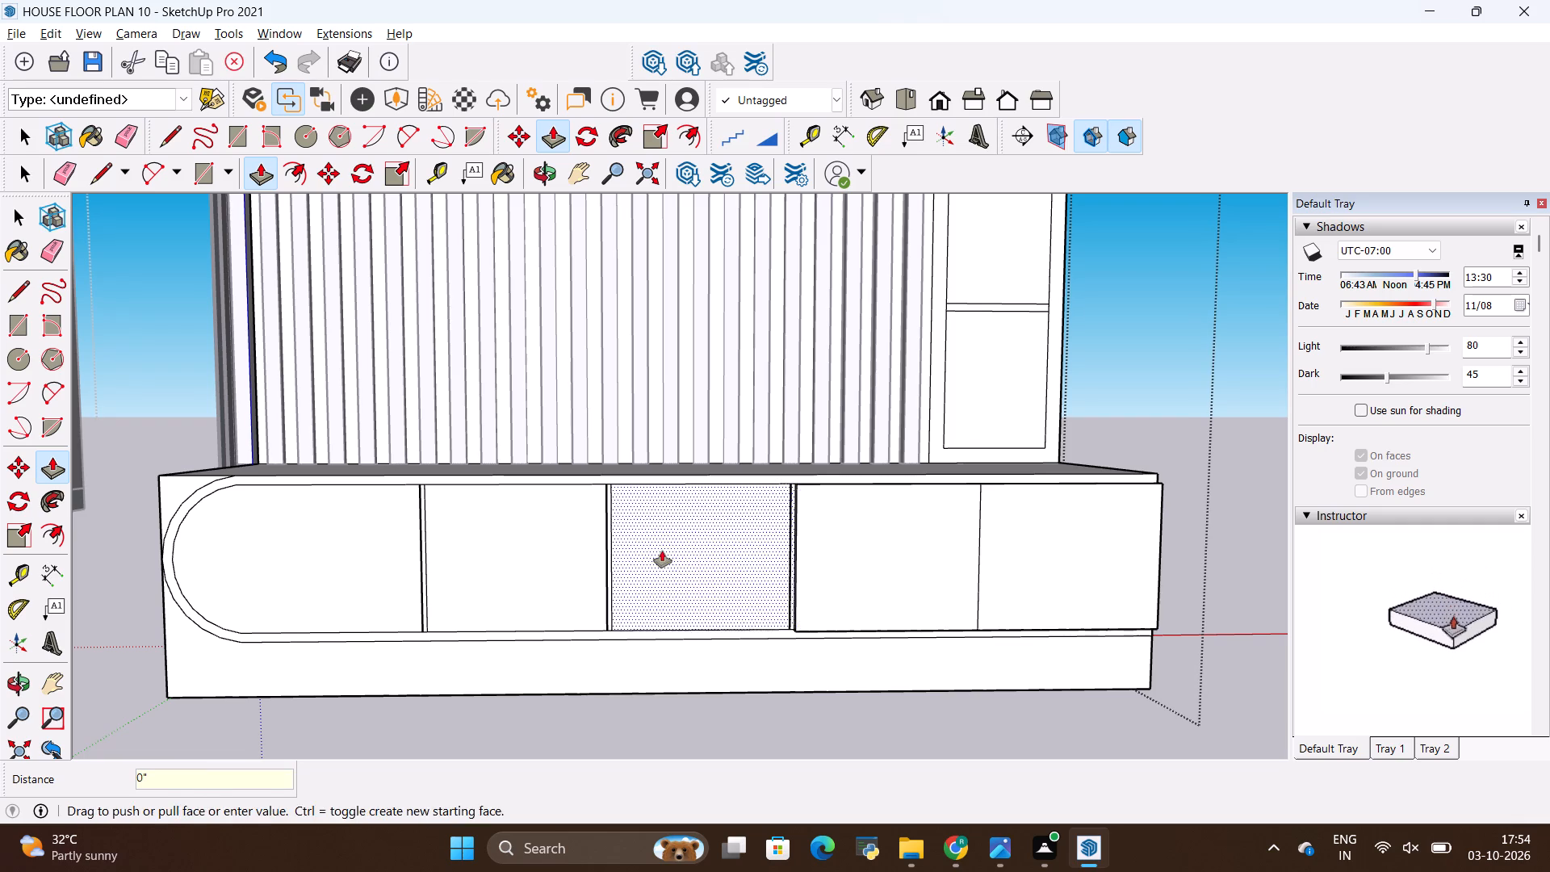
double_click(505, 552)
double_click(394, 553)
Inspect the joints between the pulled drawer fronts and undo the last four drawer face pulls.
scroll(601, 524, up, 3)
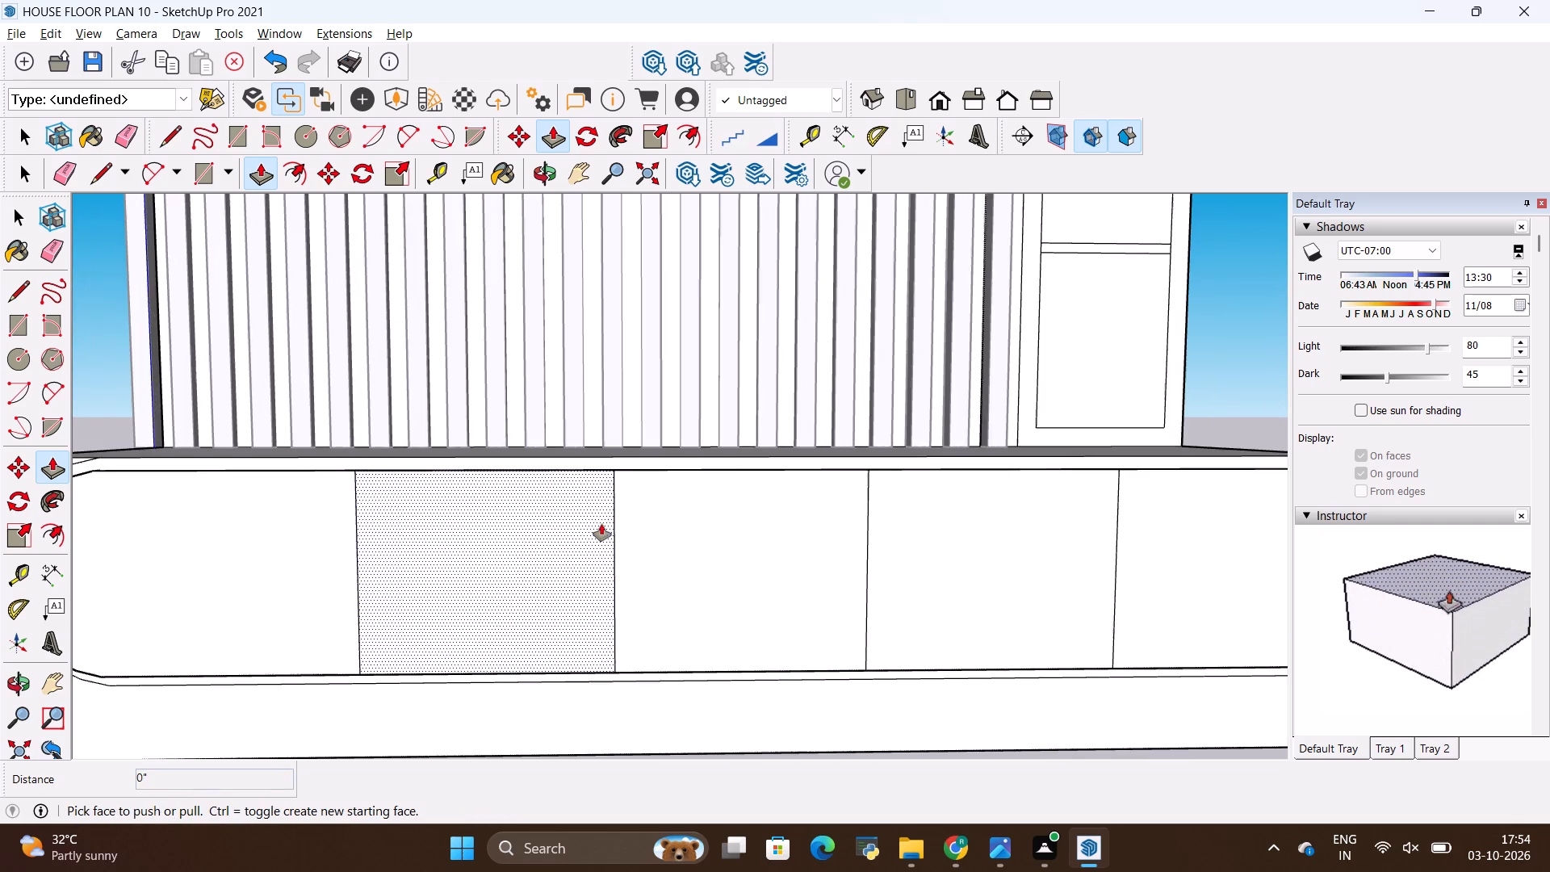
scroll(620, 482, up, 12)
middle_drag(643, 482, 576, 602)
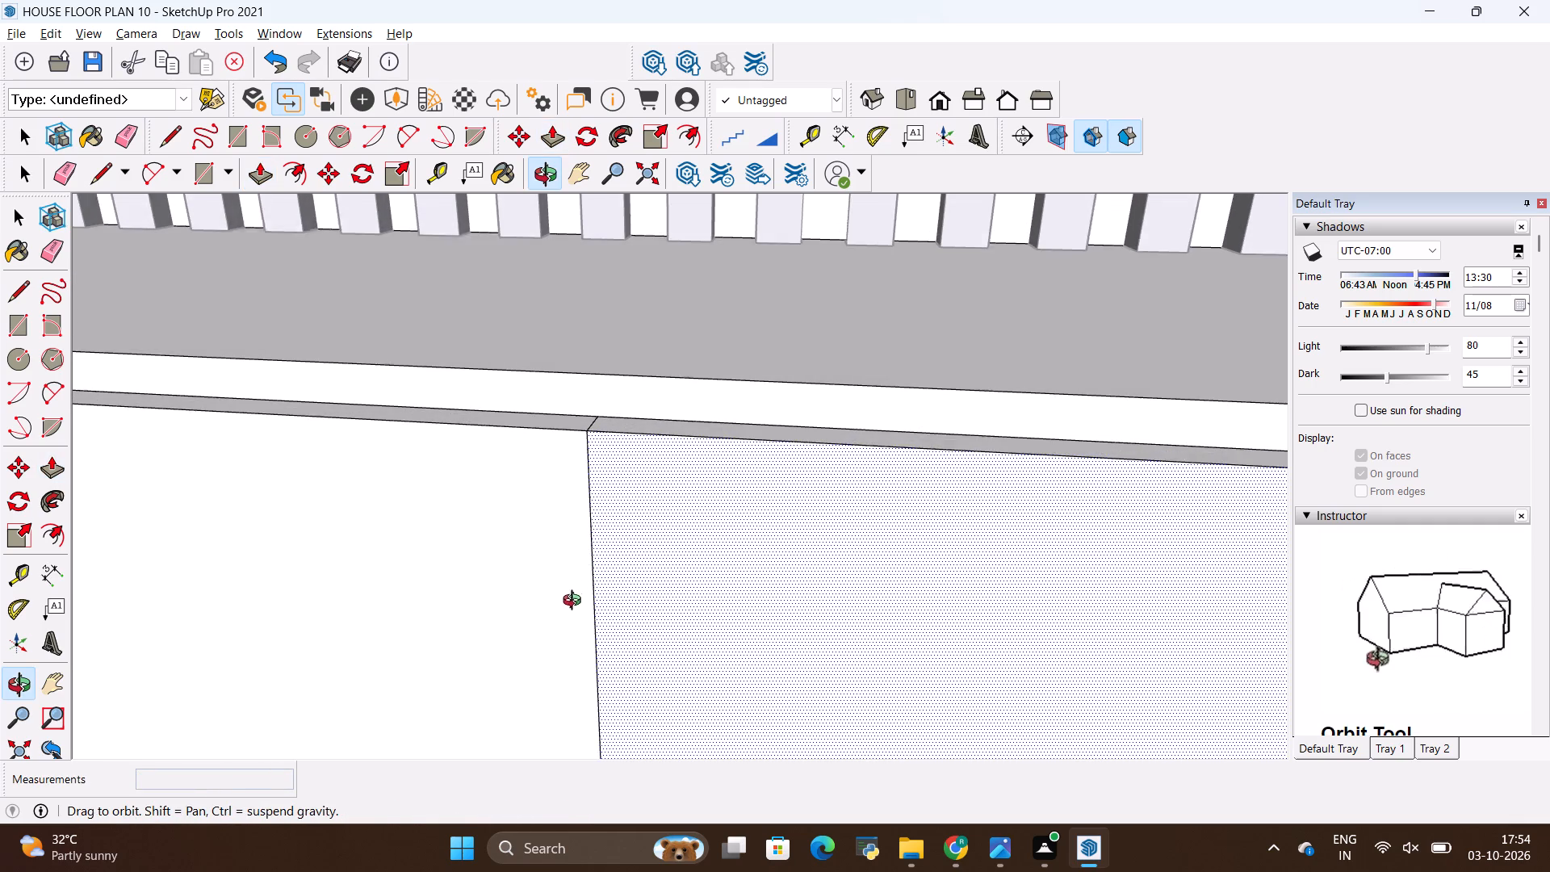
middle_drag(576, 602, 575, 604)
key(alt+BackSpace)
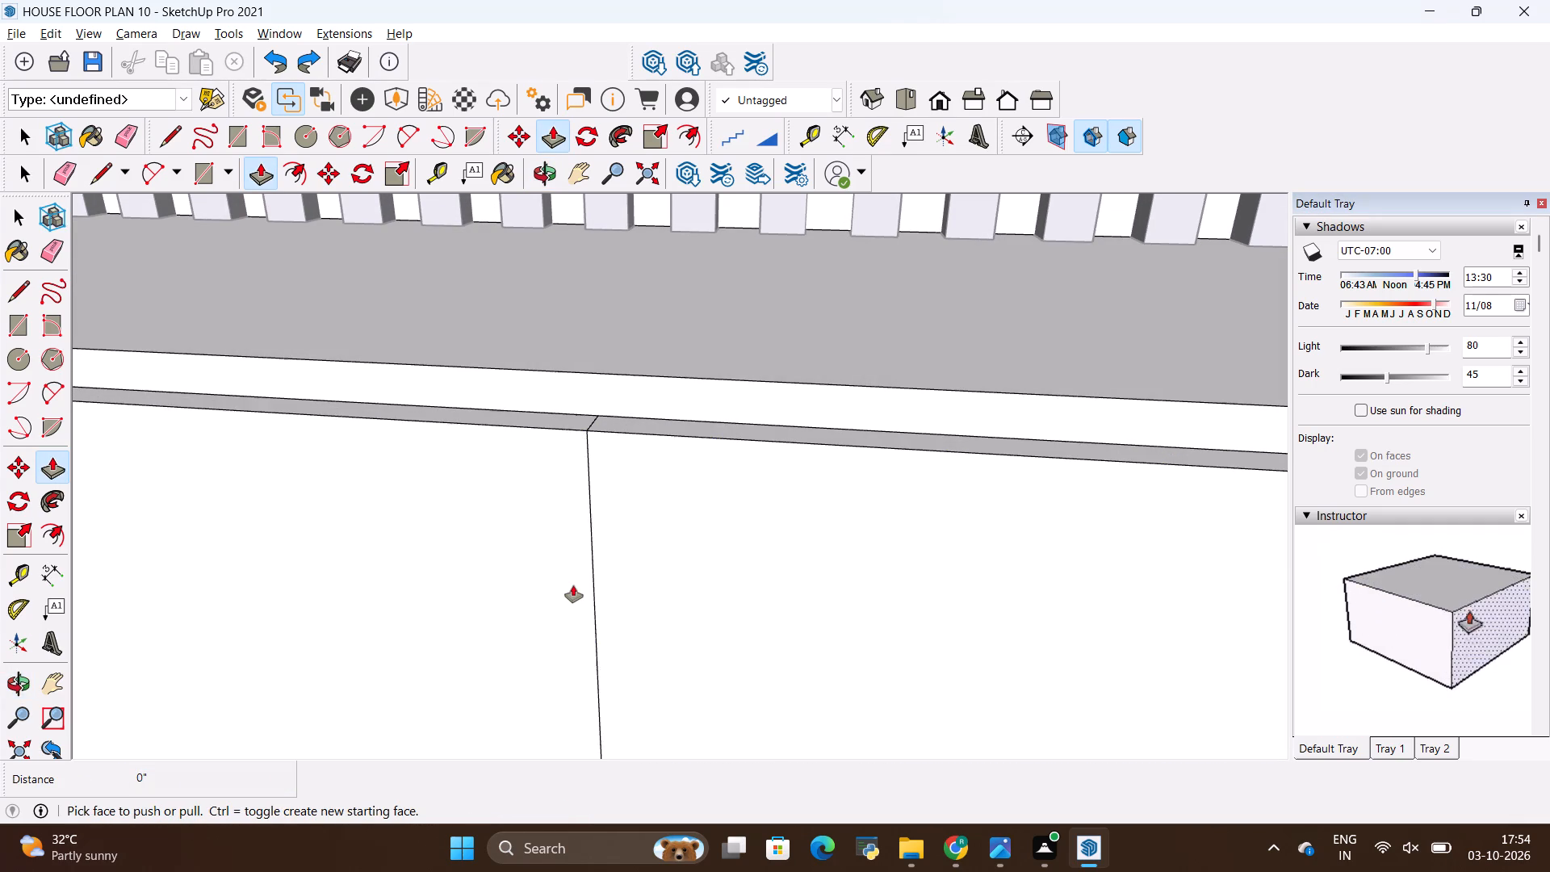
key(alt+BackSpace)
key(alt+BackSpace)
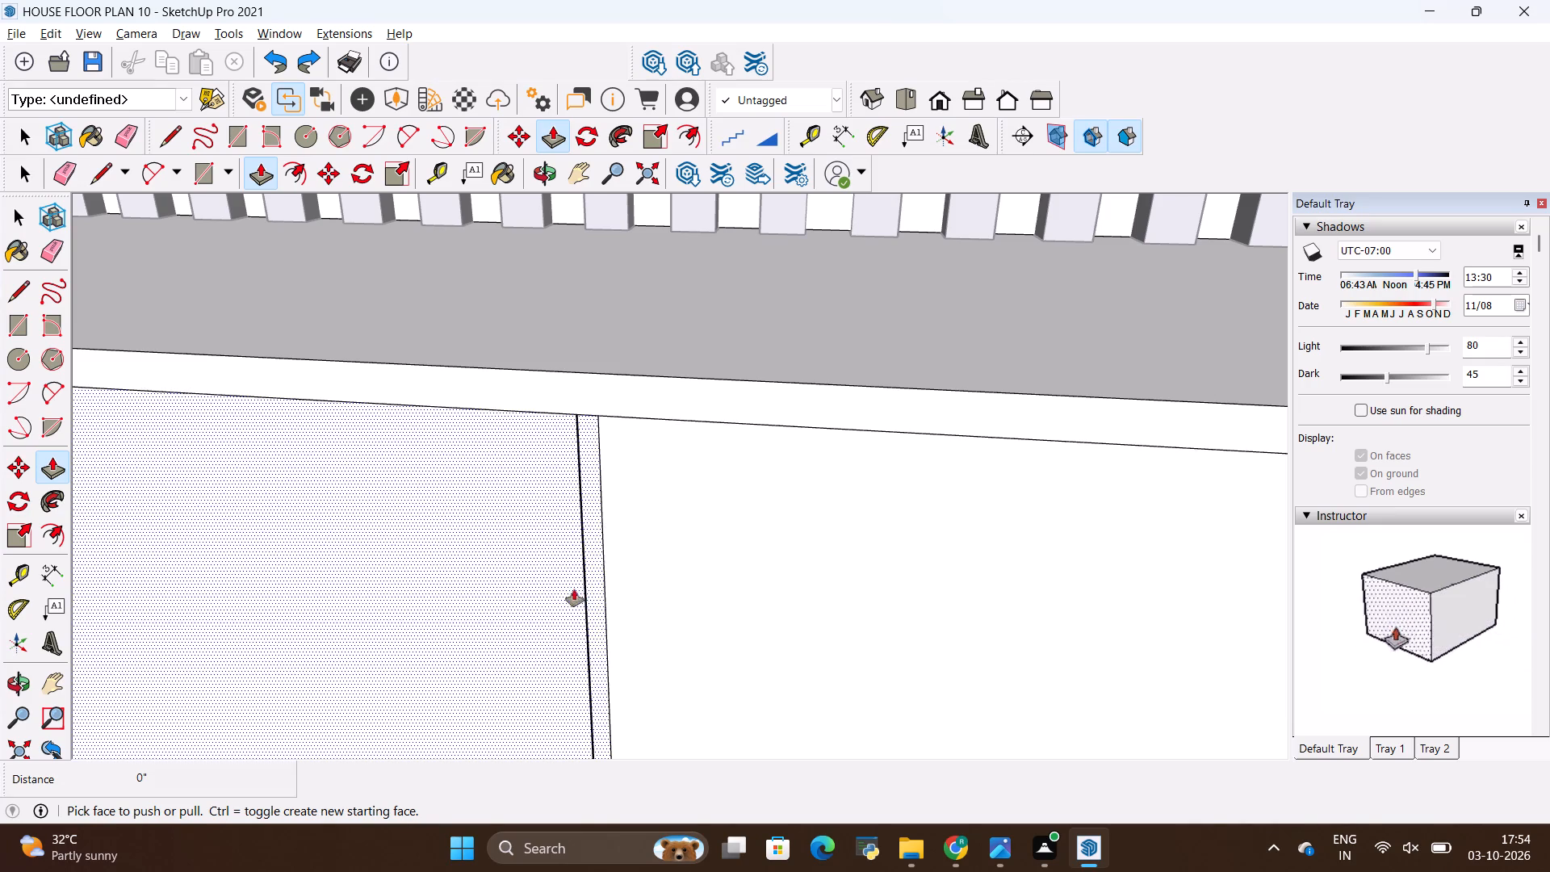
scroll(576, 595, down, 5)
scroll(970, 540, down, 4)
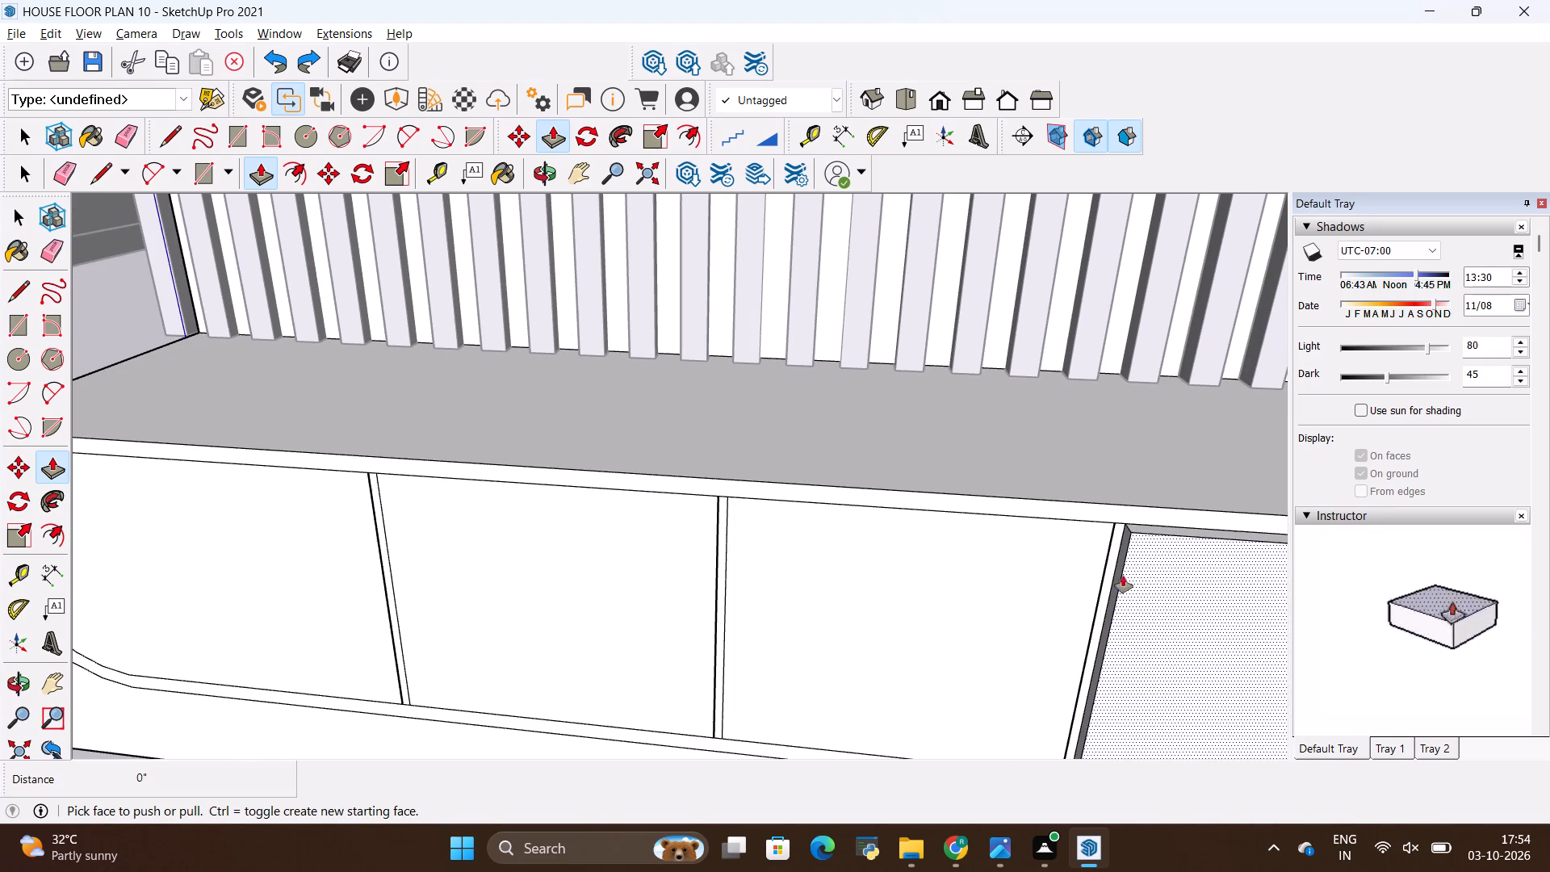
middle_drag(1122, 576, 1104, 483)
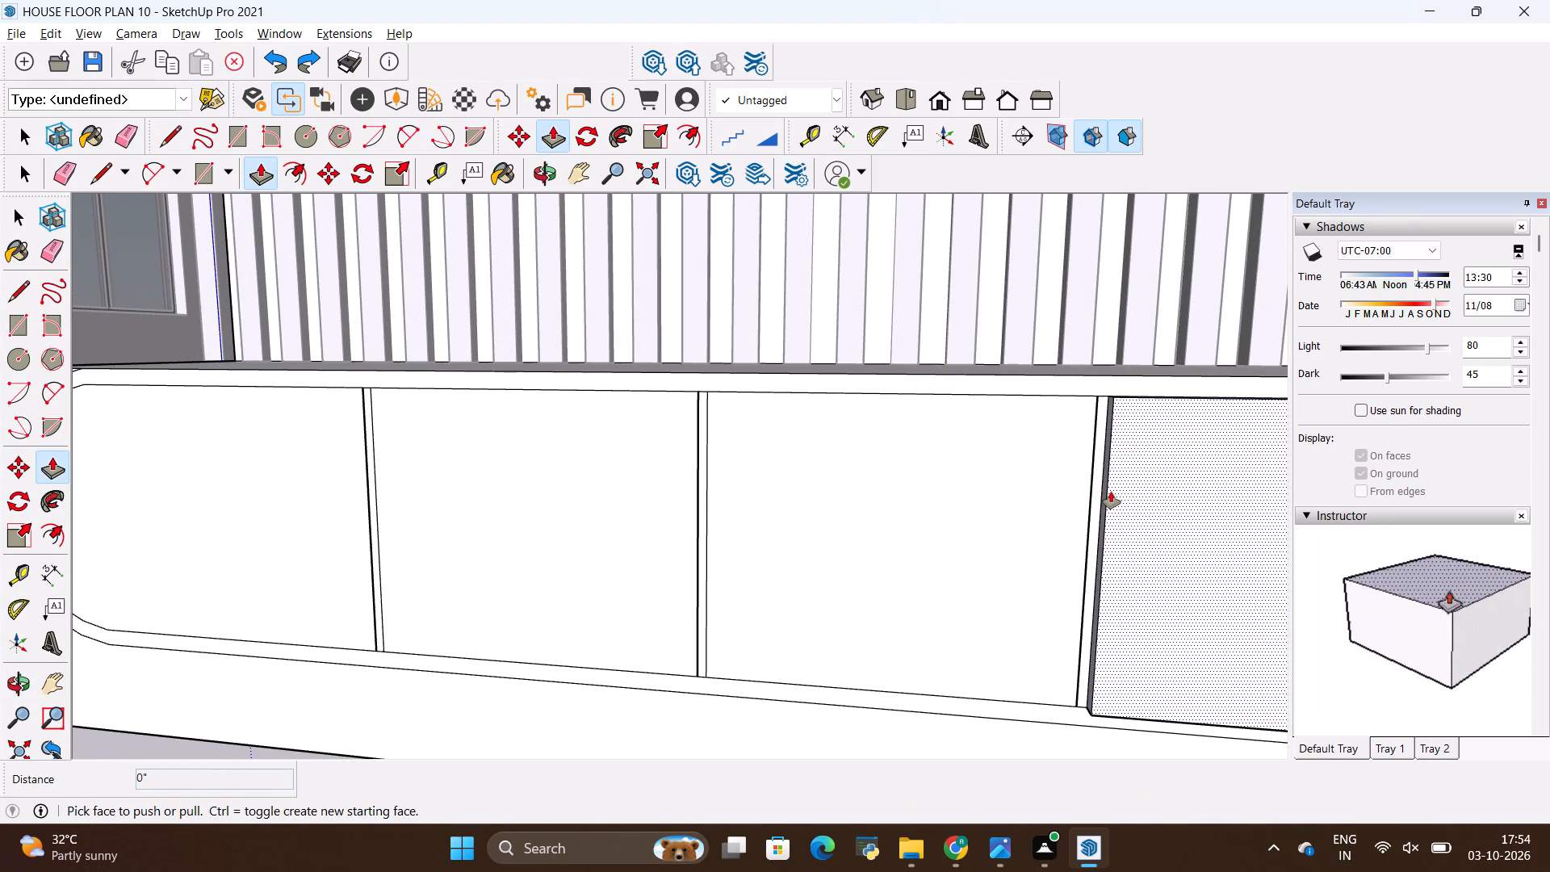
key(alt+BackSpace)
Draw a 1/2" by 1' 4" rectangle over the third divider strip from the rounded end.
scroll(973, 459, up, 1)
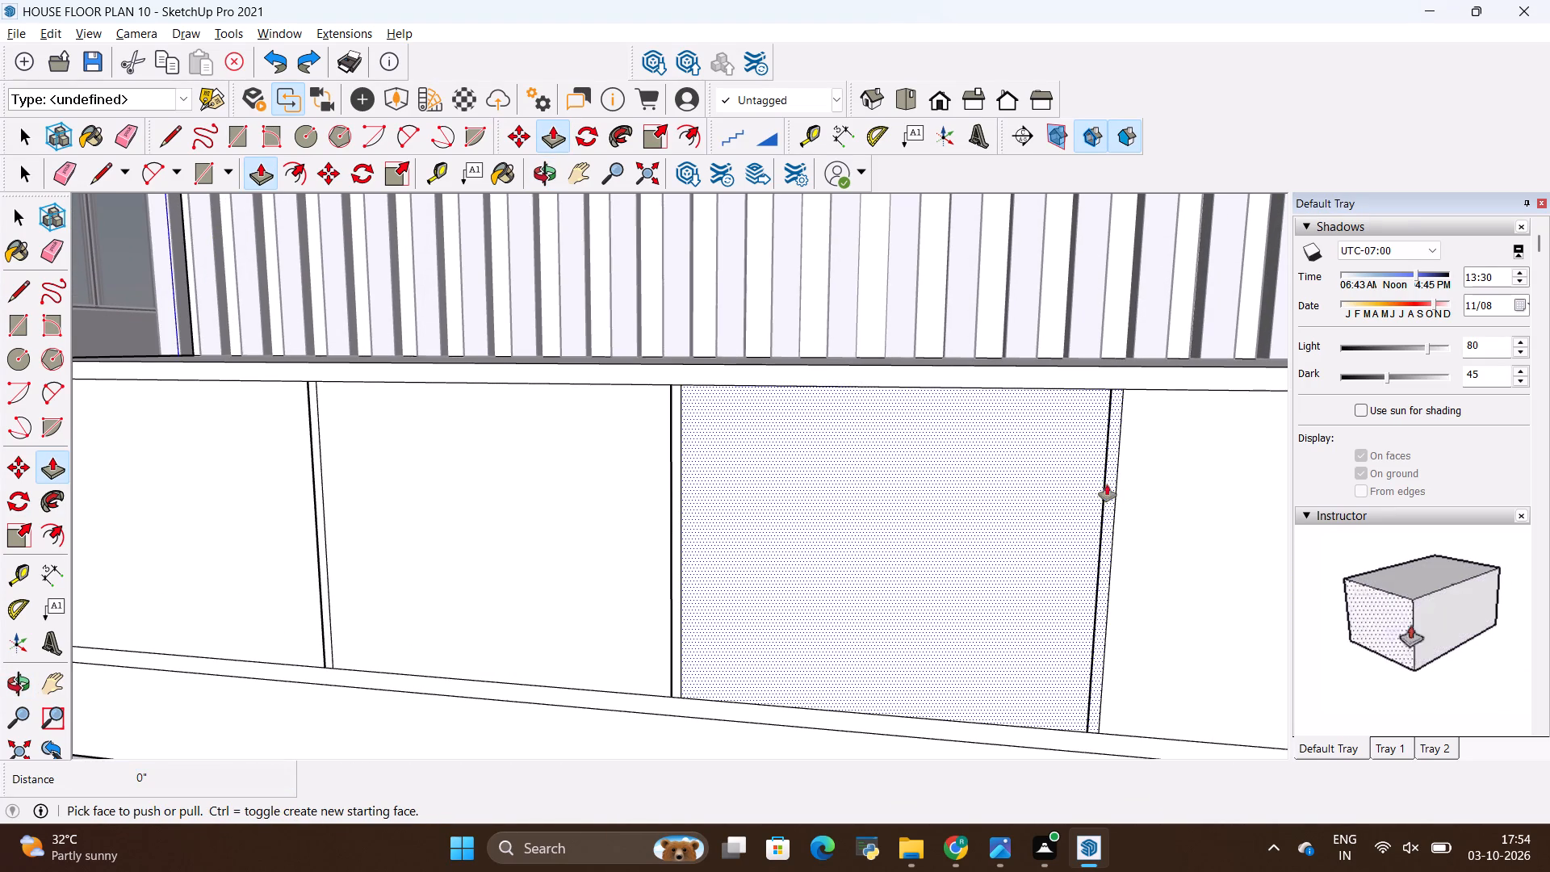
scroll(1095, 472, up, 2)
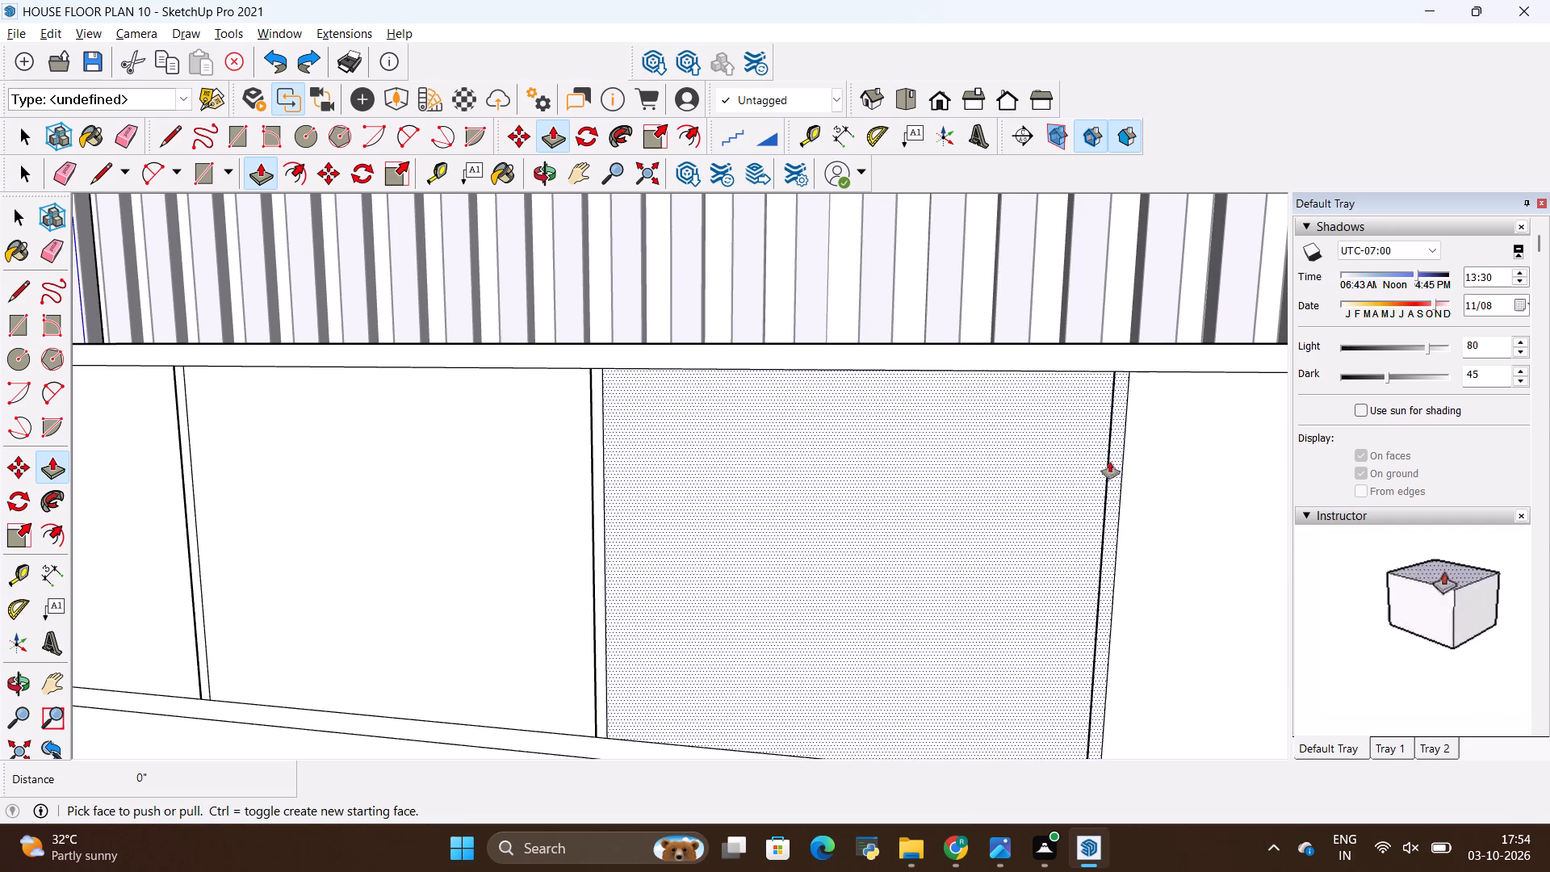
key(r)
click(1112, 371)
scroll(1119, 446, down, 3)
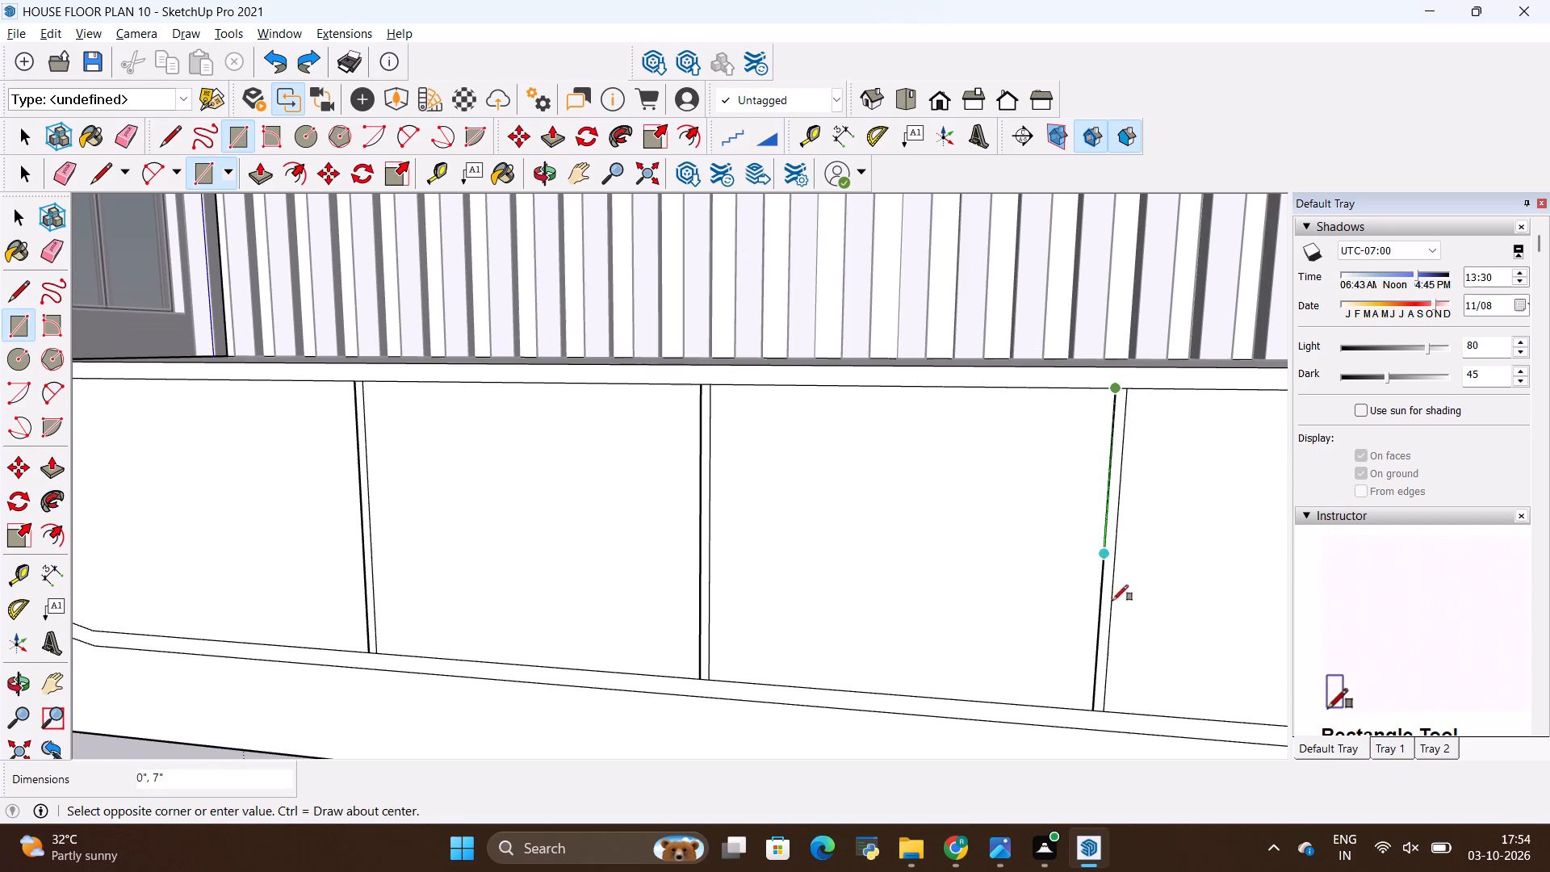
click(1104, 717)
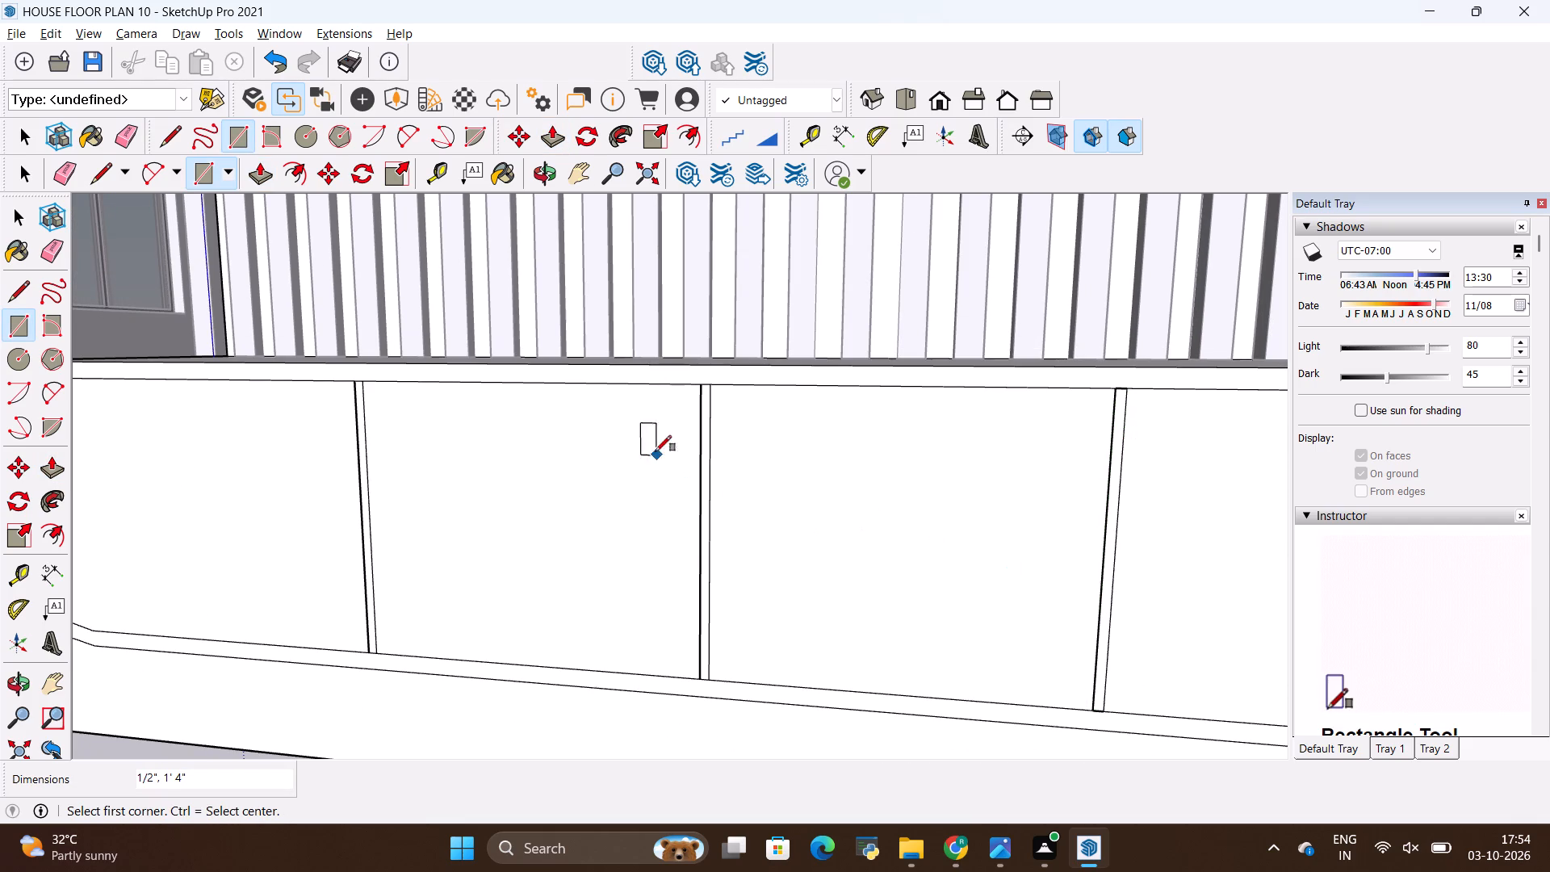
Draw a 1/2" by 1' 4" rectangle over the second divider strip from the rounded end.
scroll(677, 392, up, 3)
key(space)
click(668, 424)
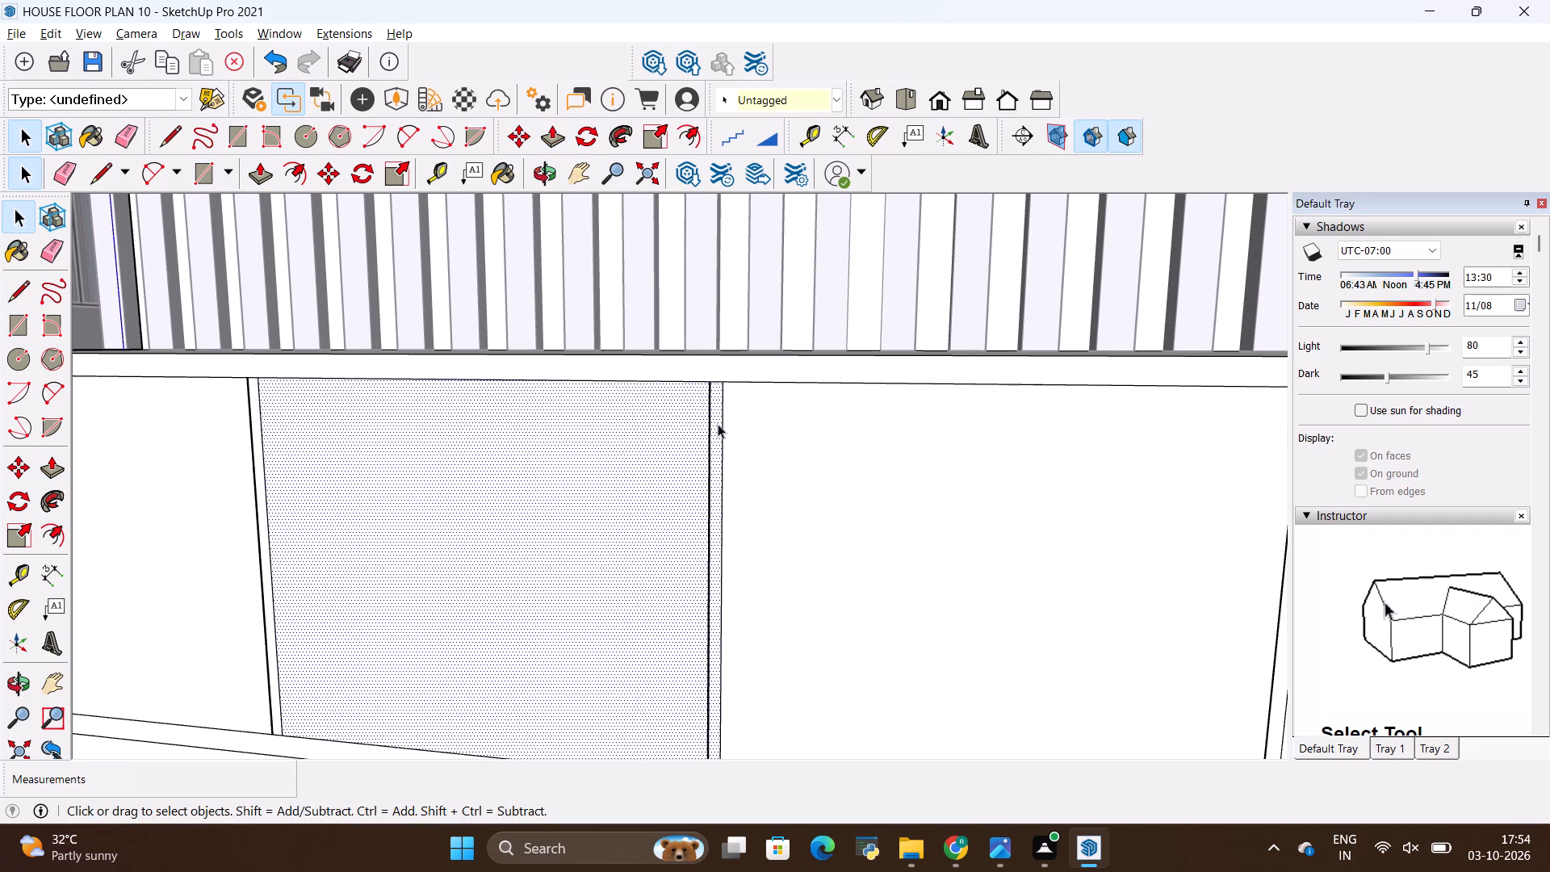
key(r)
click(710, 381)
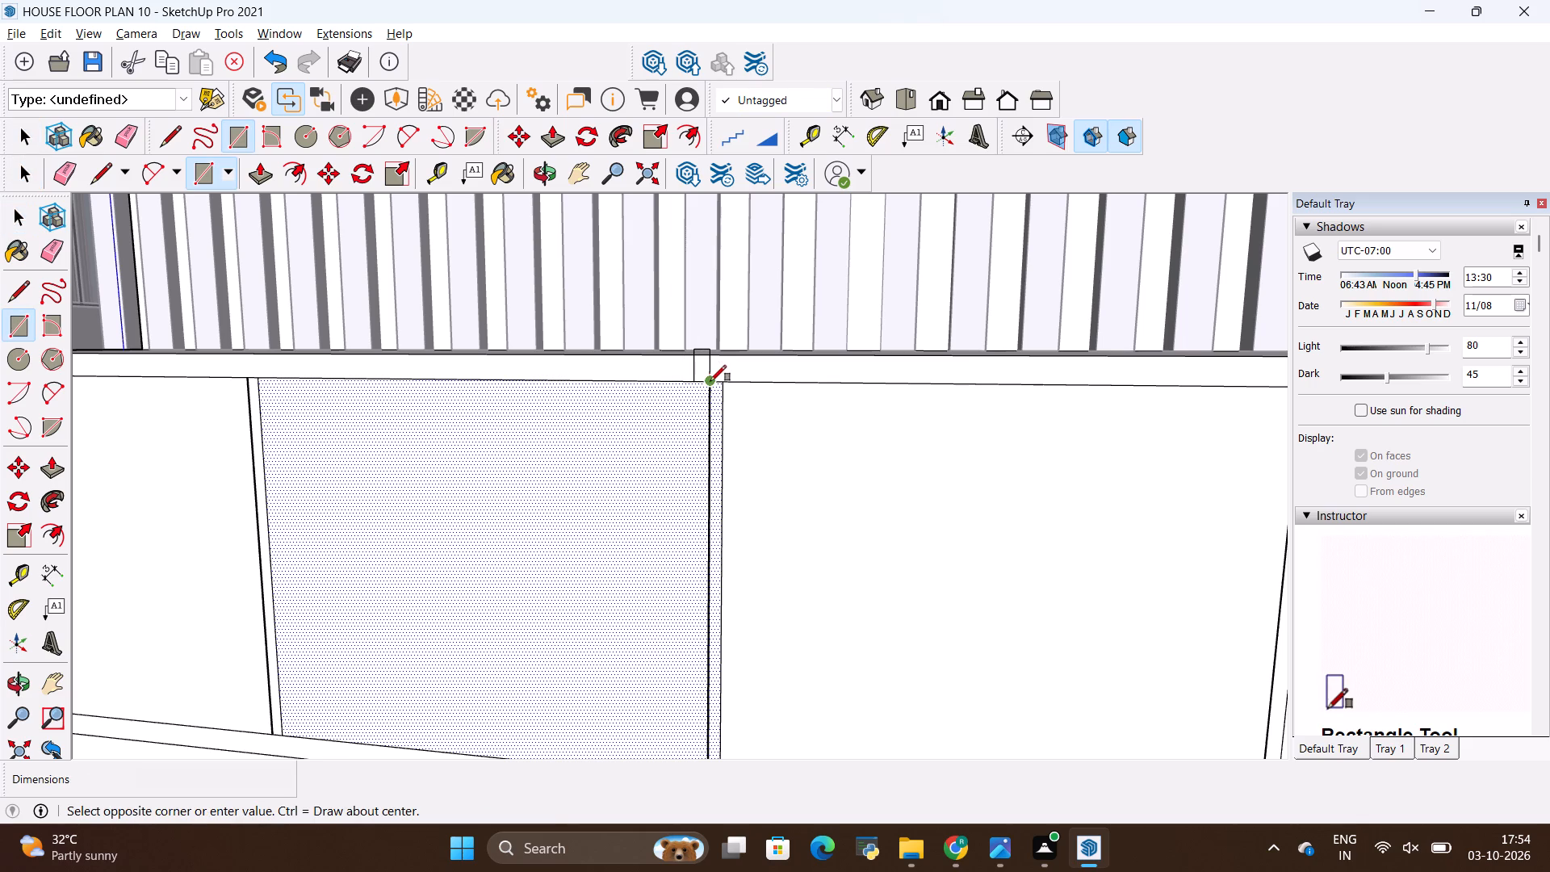
scroll(710, 383, down, 4)
click(721, 660)
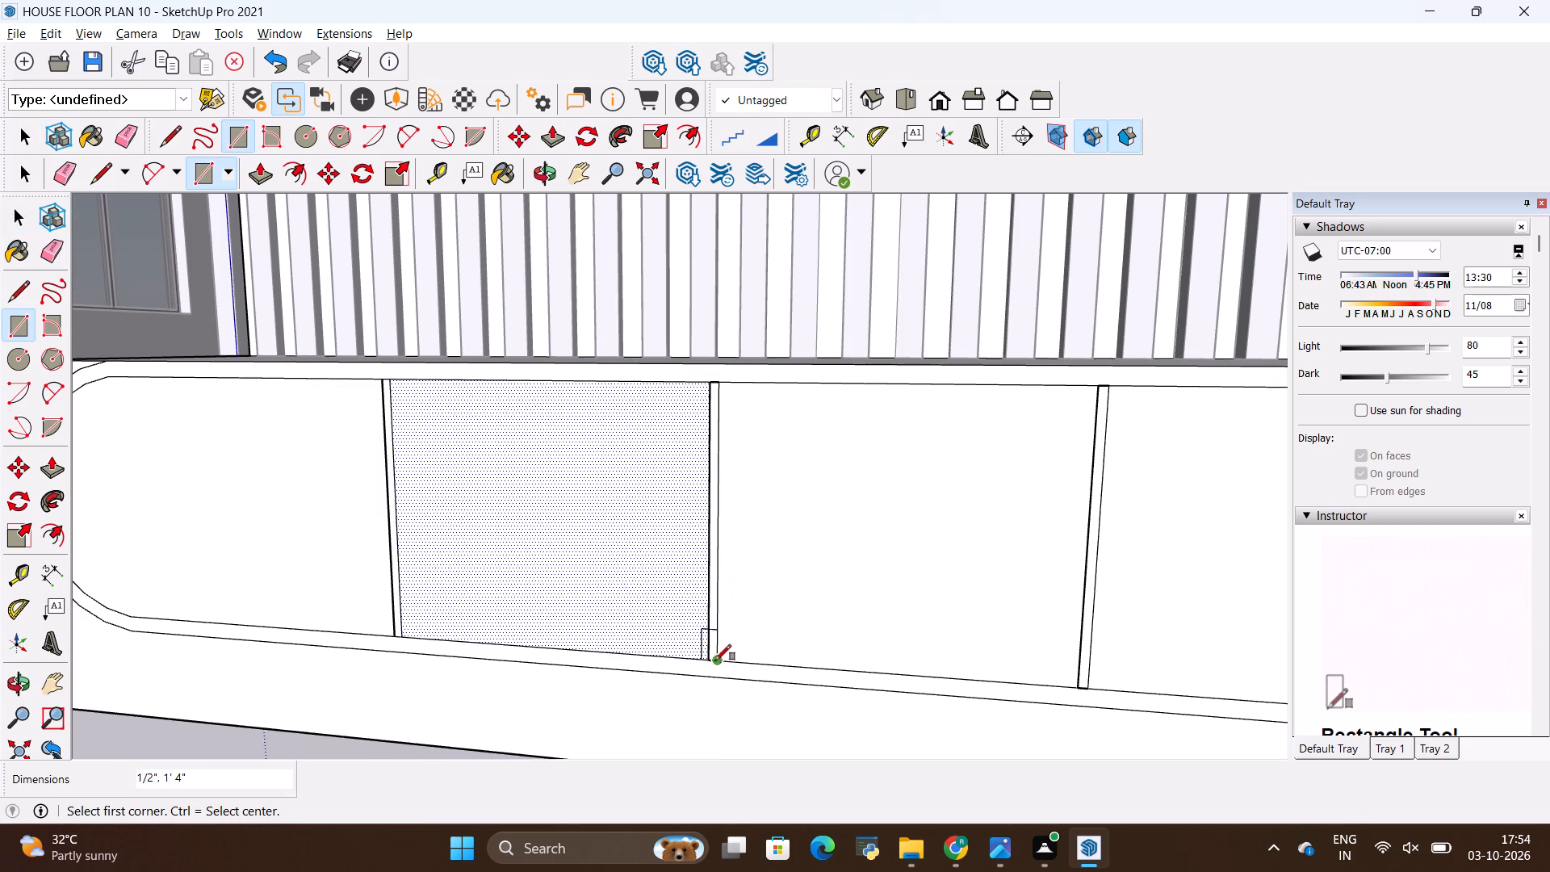
Check whether the drawer faces and the second and third divider strips select as separate faces.
scroll(568, 627, down, 3)
key(space)
click(619, 599)
click(723, 581)
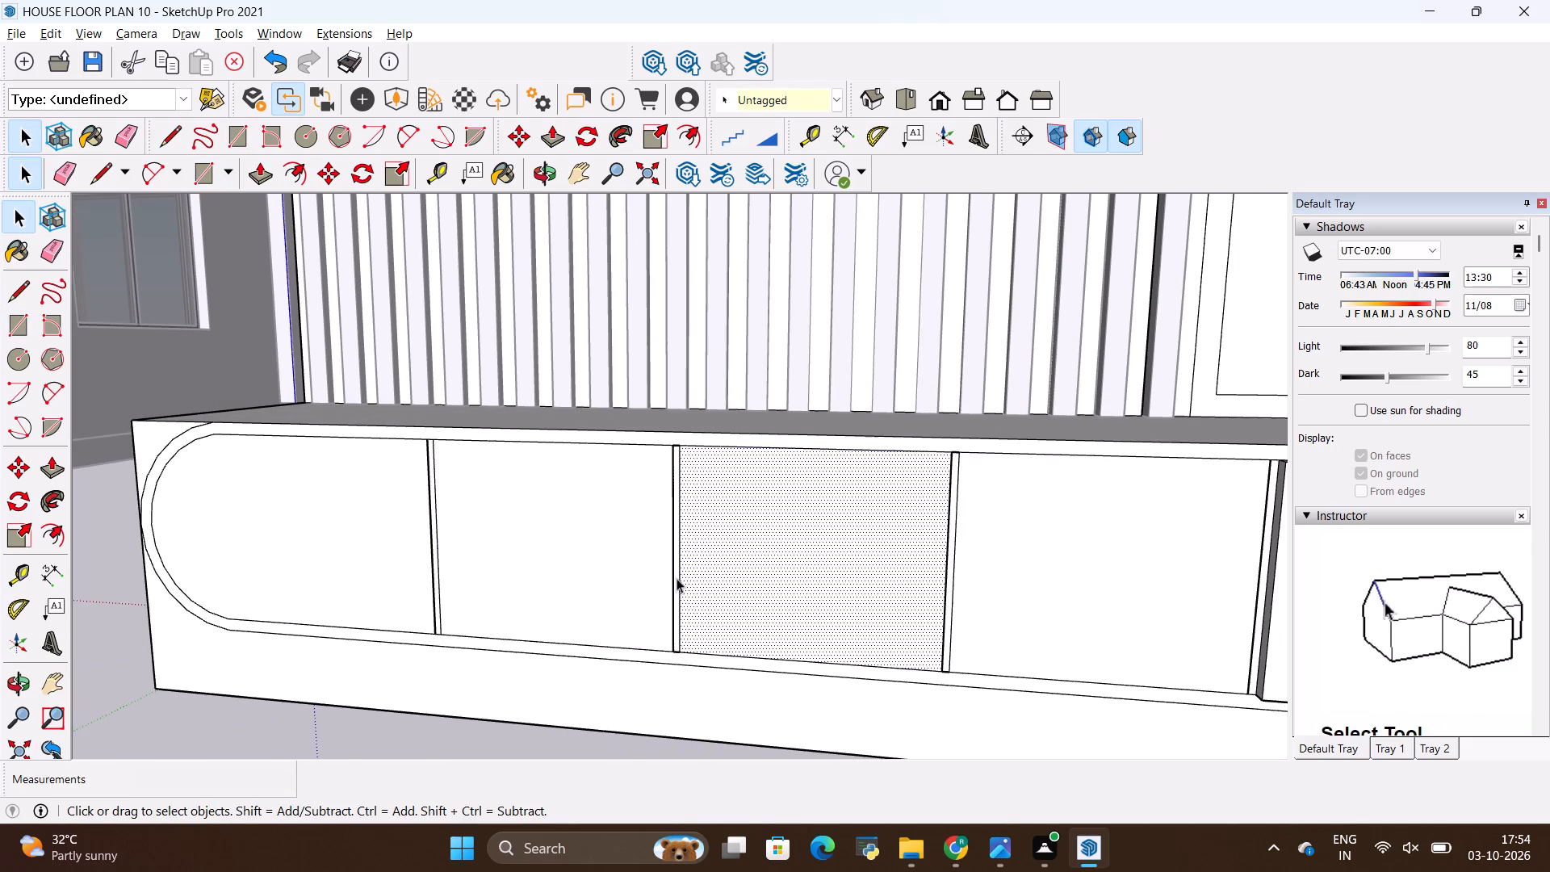
scroll(676, 576, up, 3)
scroll(611, 572, up, 4)
click(673, 547)
scroll(703, 547, up, 4)
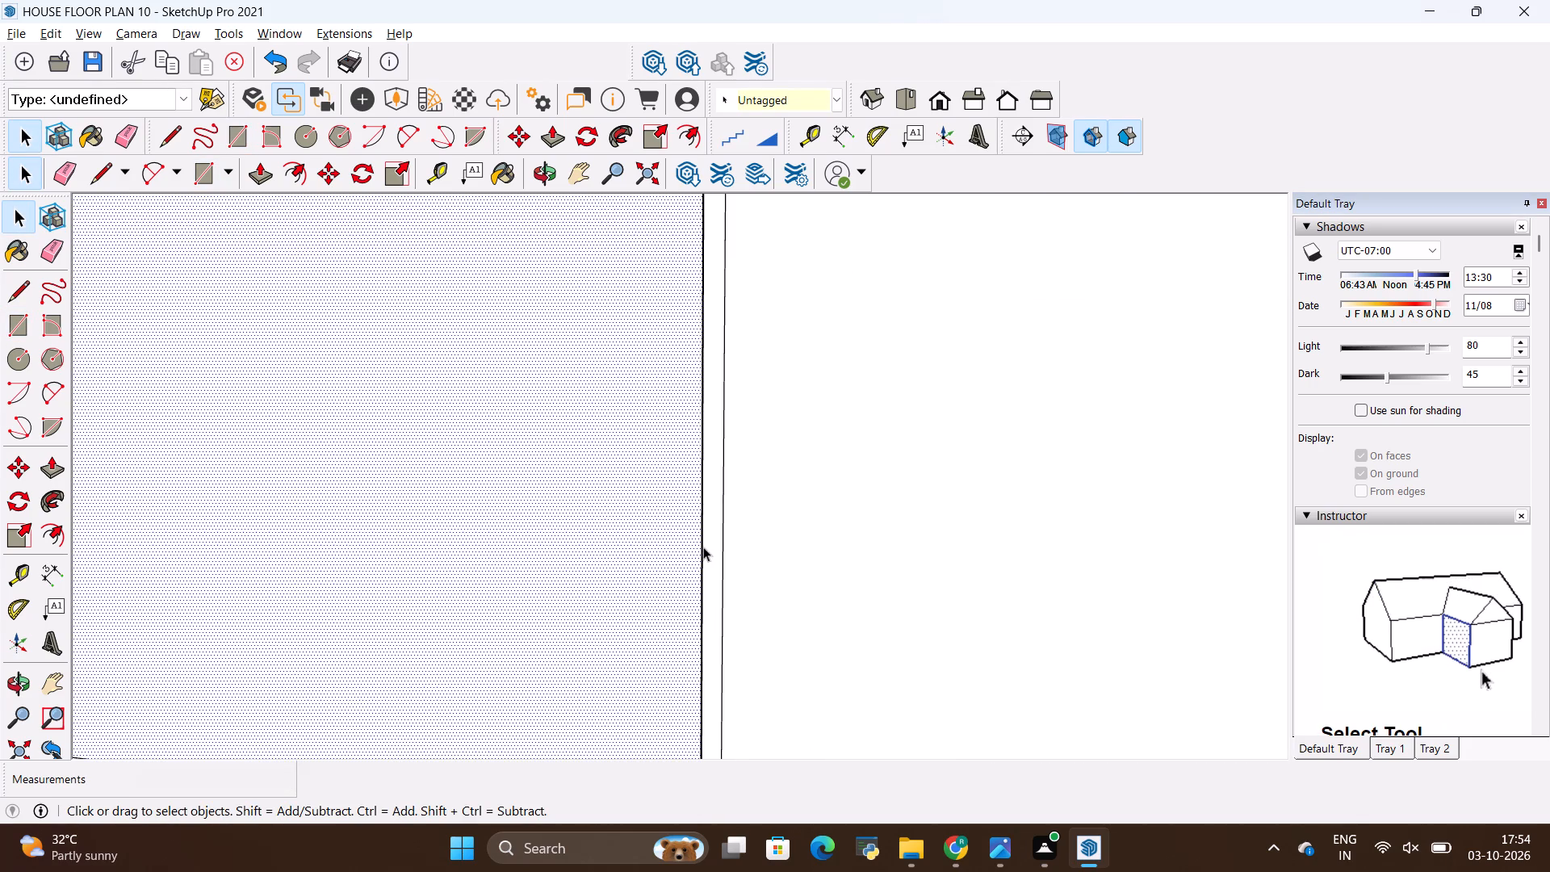
click(713, 544)
scroll(876, 552, down, 9)
scroll(505, 546, up, 4)
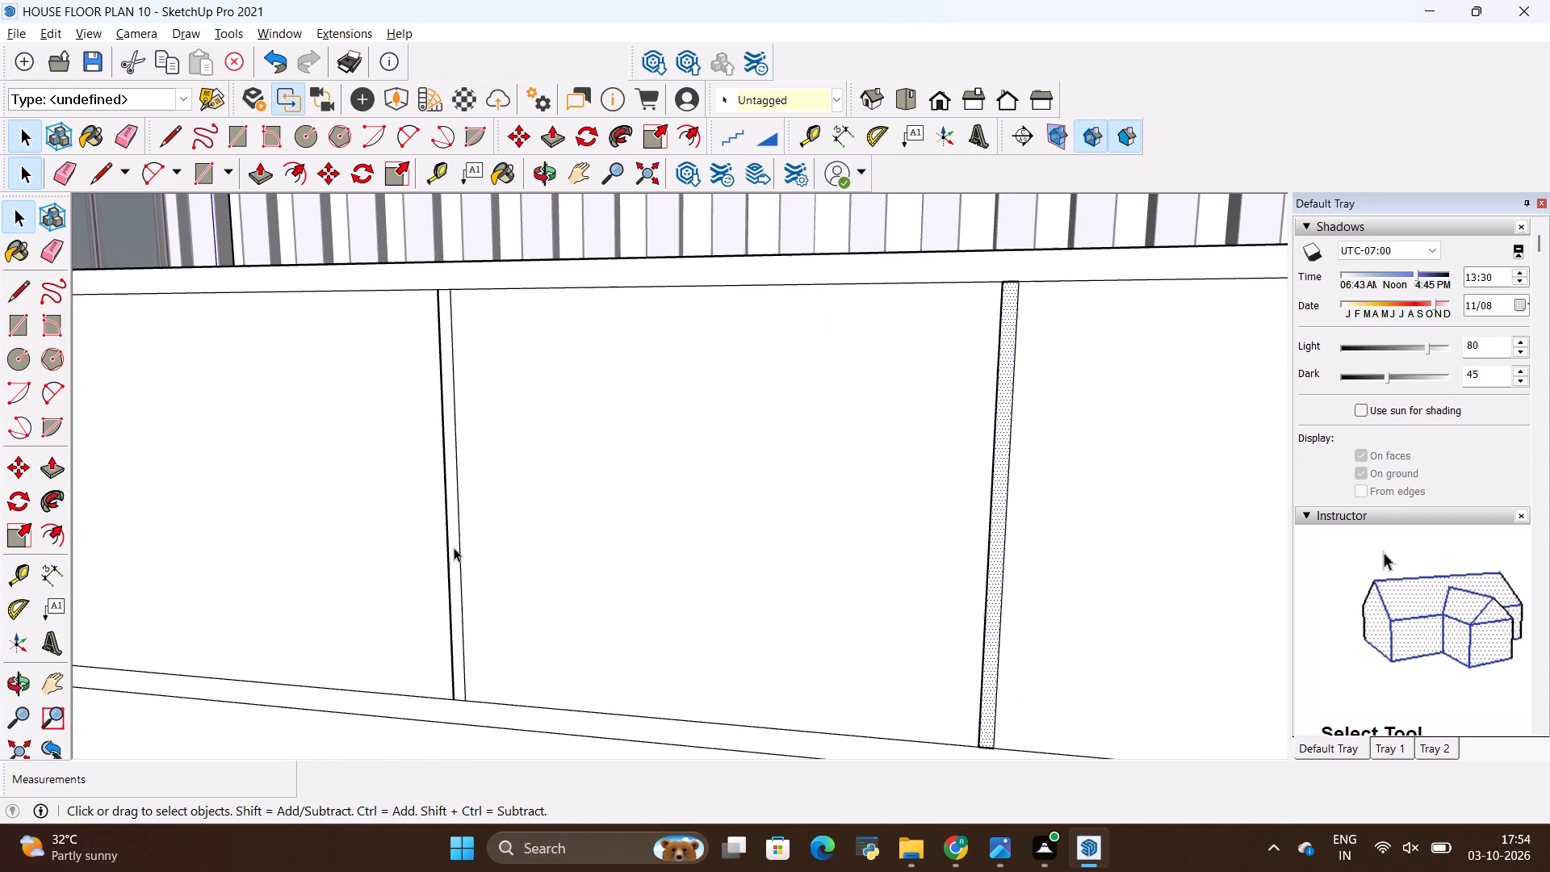
Draw a 1/2" by 1' 4" rectangle over the divider strip nearest the rounded end and check the adjoining faces.
click(451, 547)
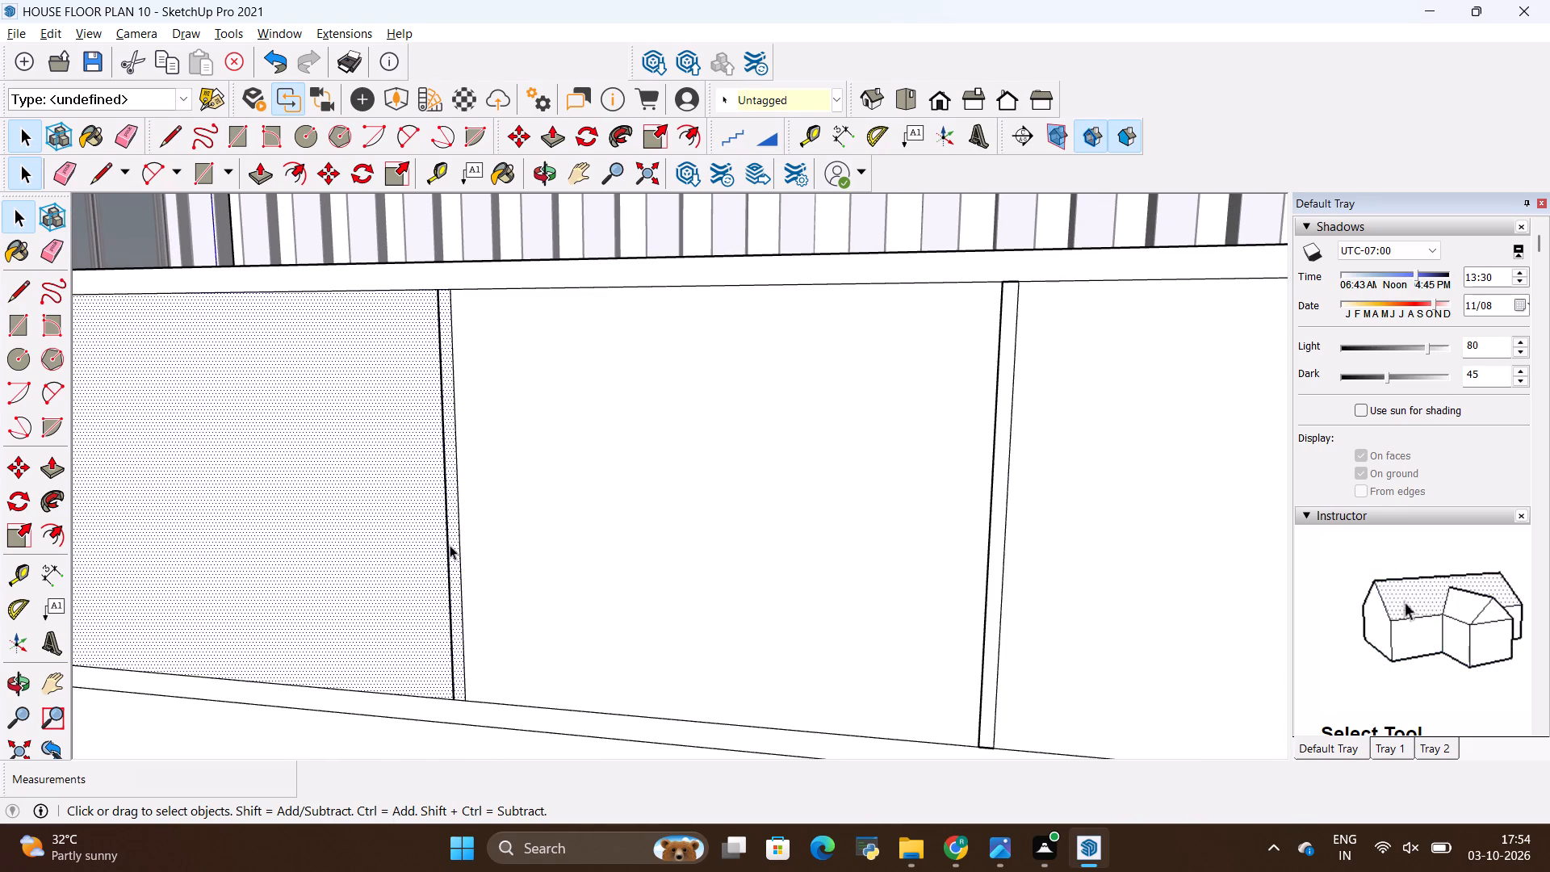
key(r)
scroll(450, 448, up, 3)
click(432, 233)
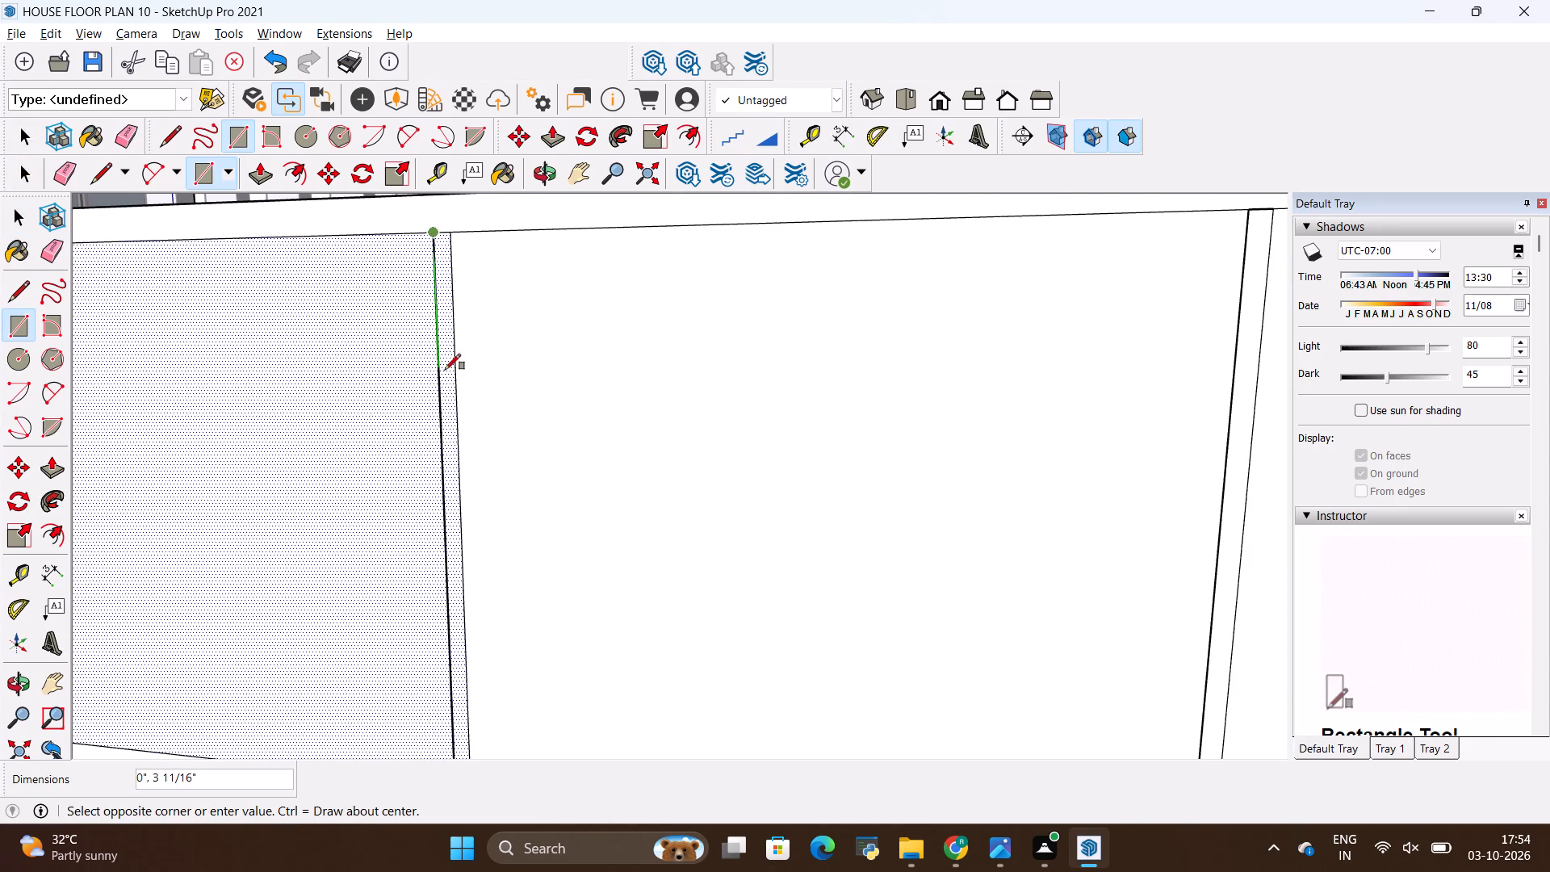
scroll(445, 370, down, 8)
scroll(438, 489, up, 7)
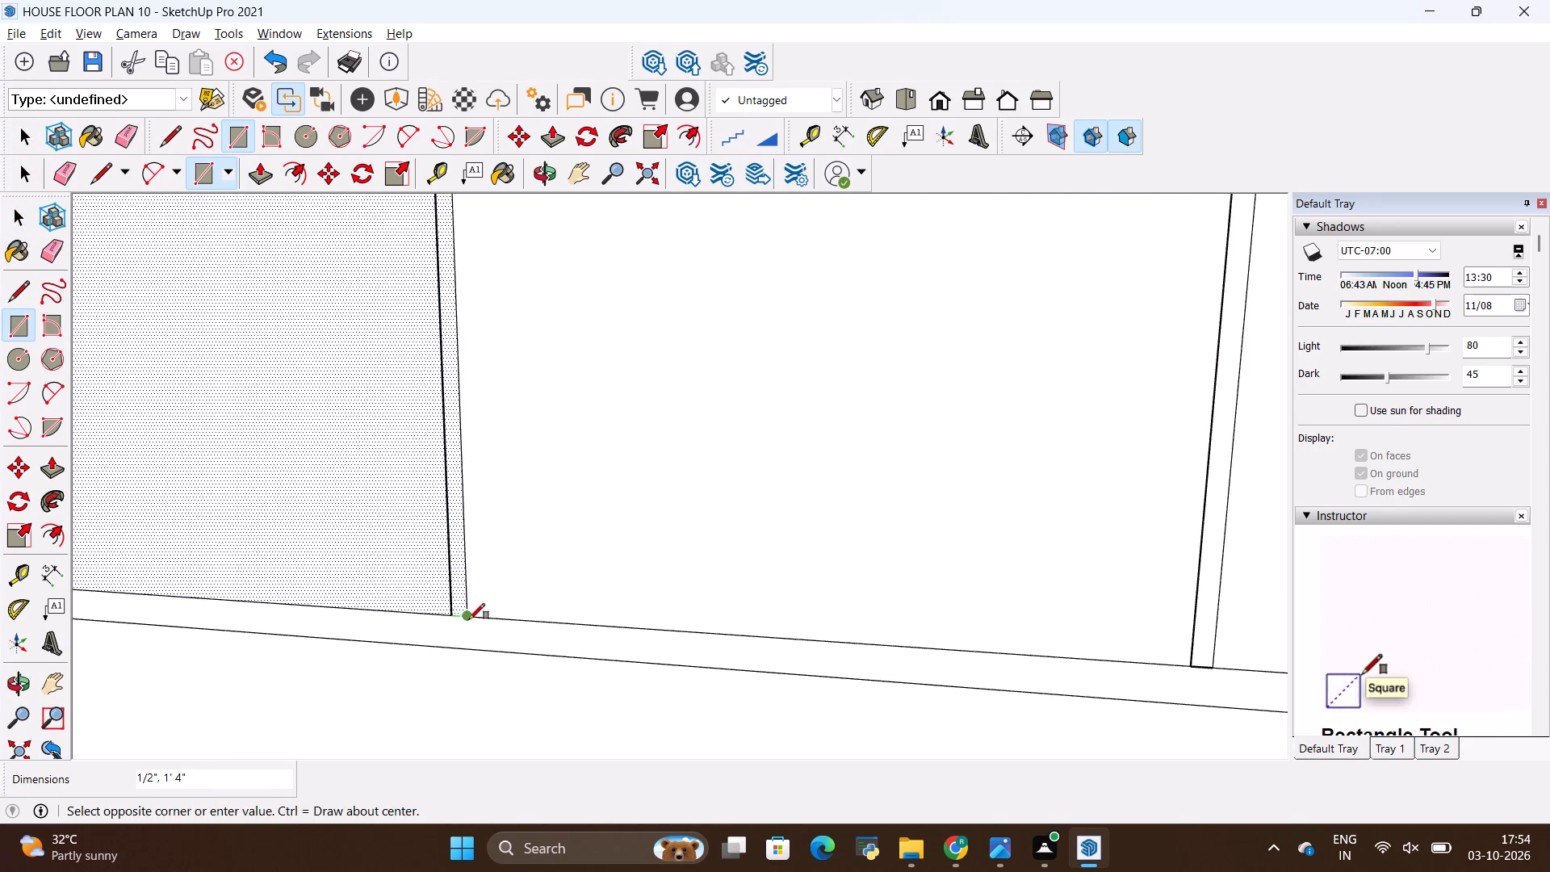
click(469, 619)
key(space)
click(516, 570)
click(404, 550)
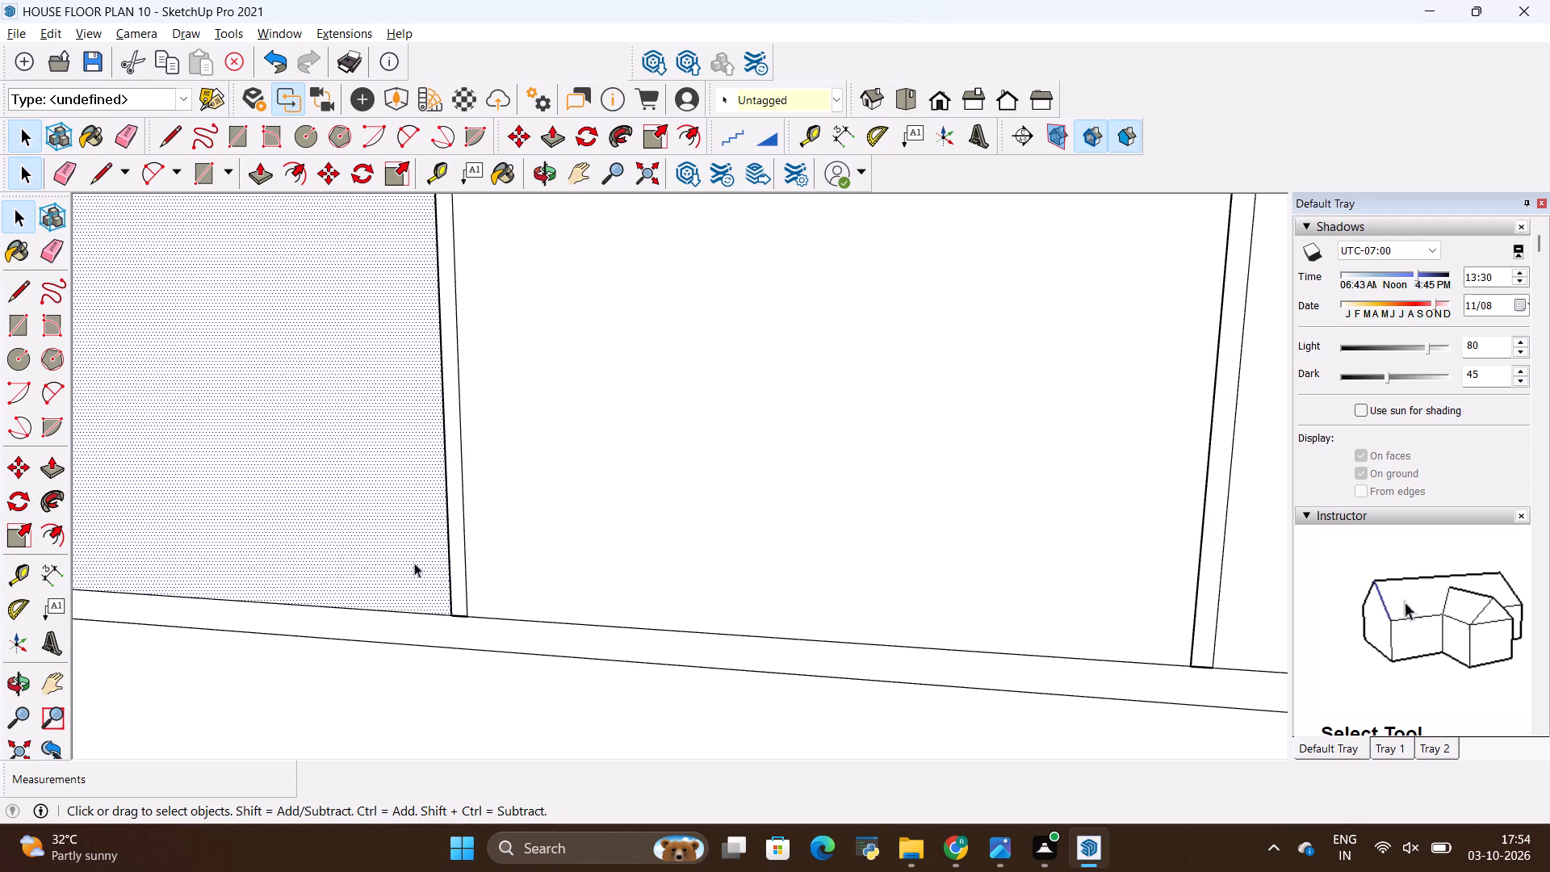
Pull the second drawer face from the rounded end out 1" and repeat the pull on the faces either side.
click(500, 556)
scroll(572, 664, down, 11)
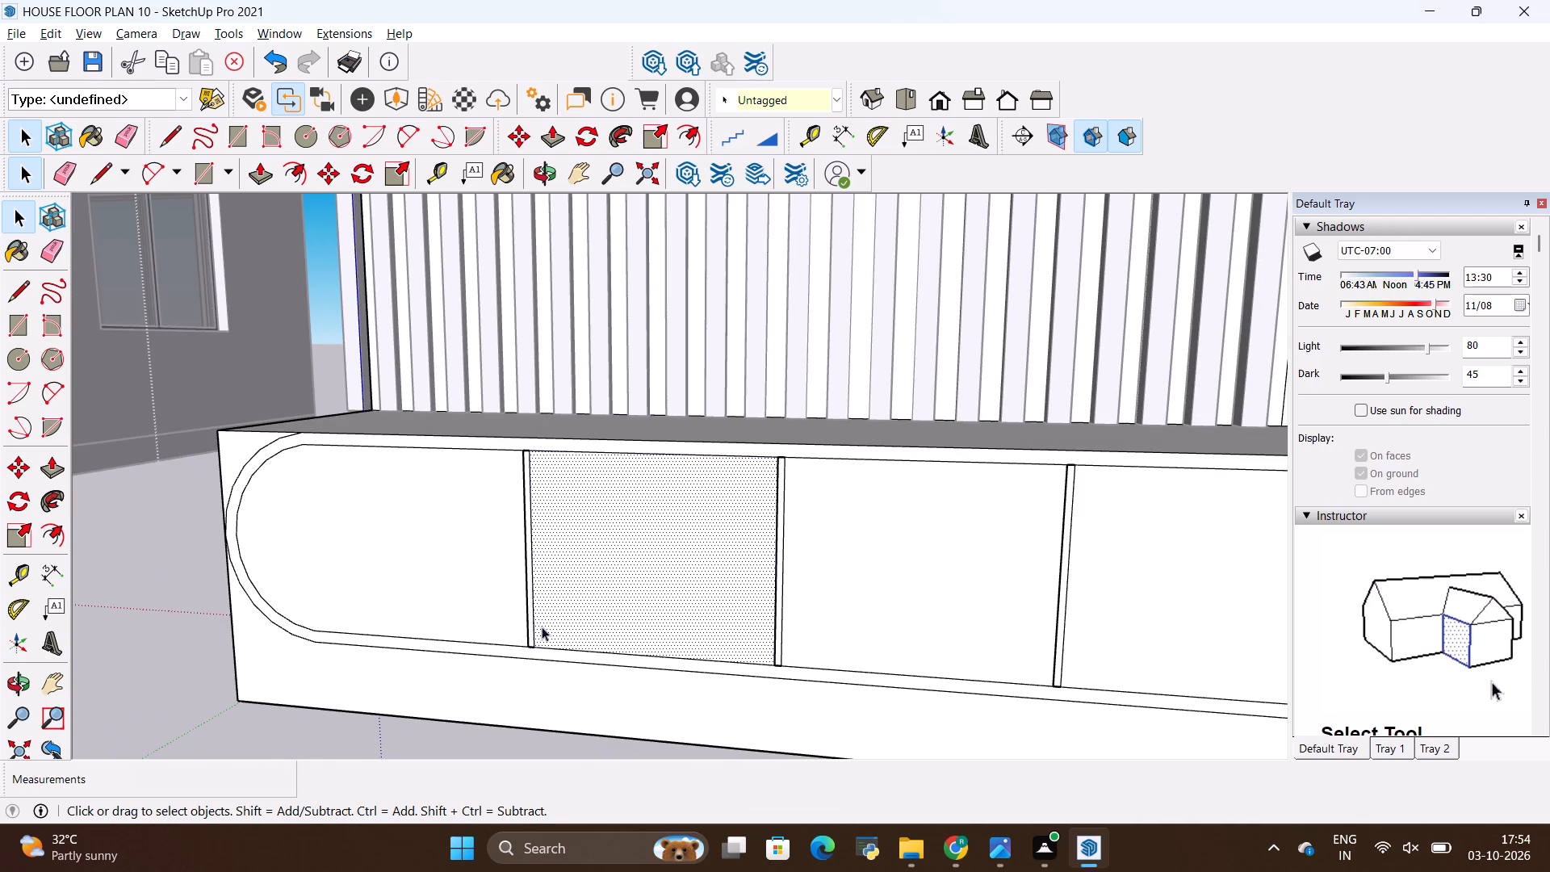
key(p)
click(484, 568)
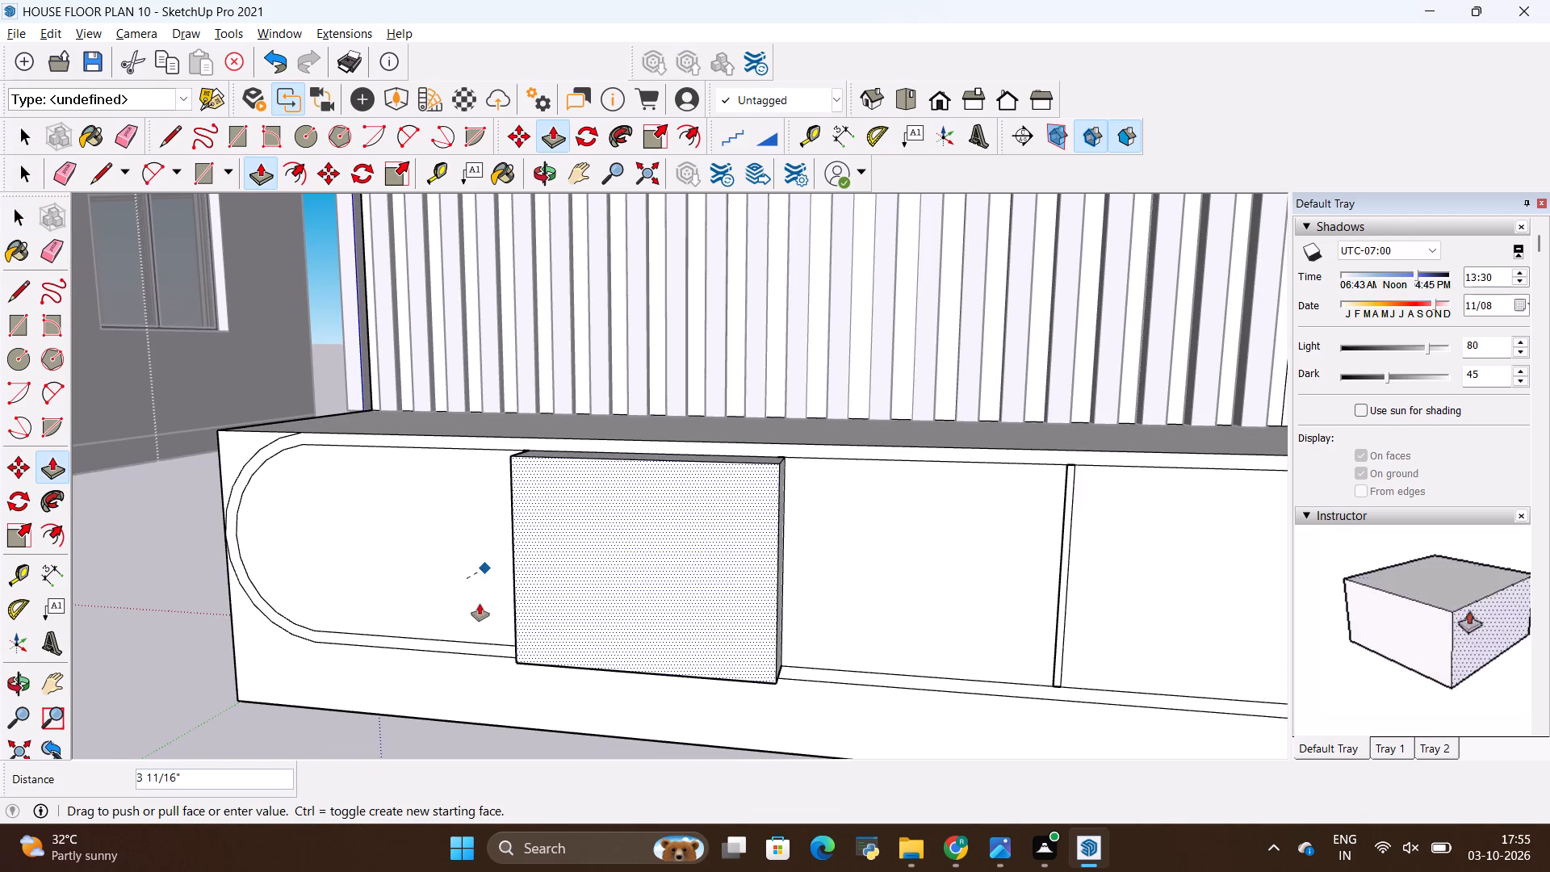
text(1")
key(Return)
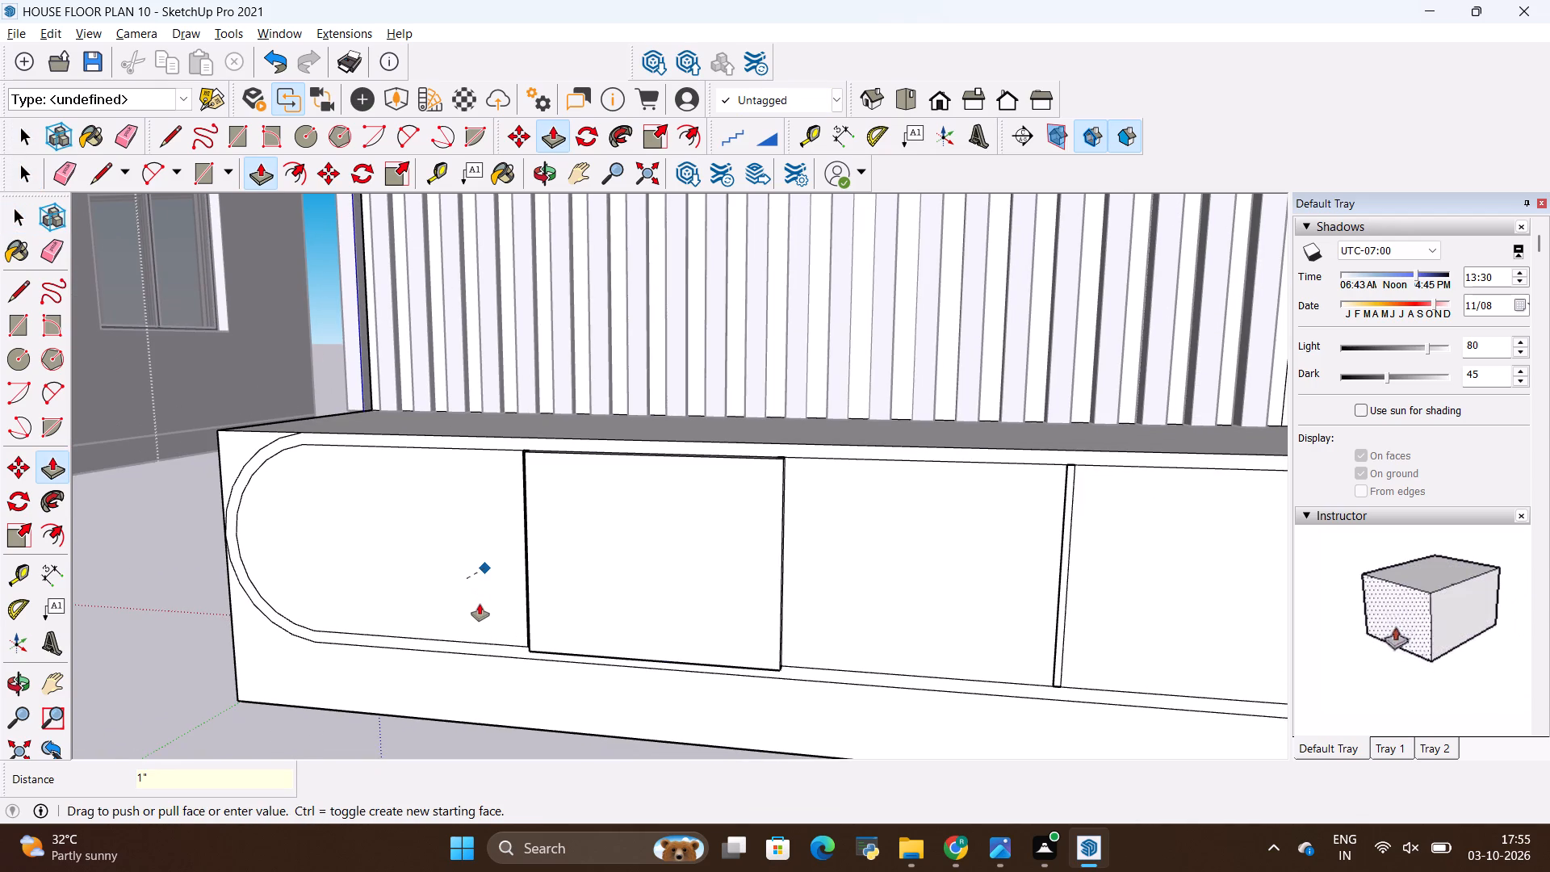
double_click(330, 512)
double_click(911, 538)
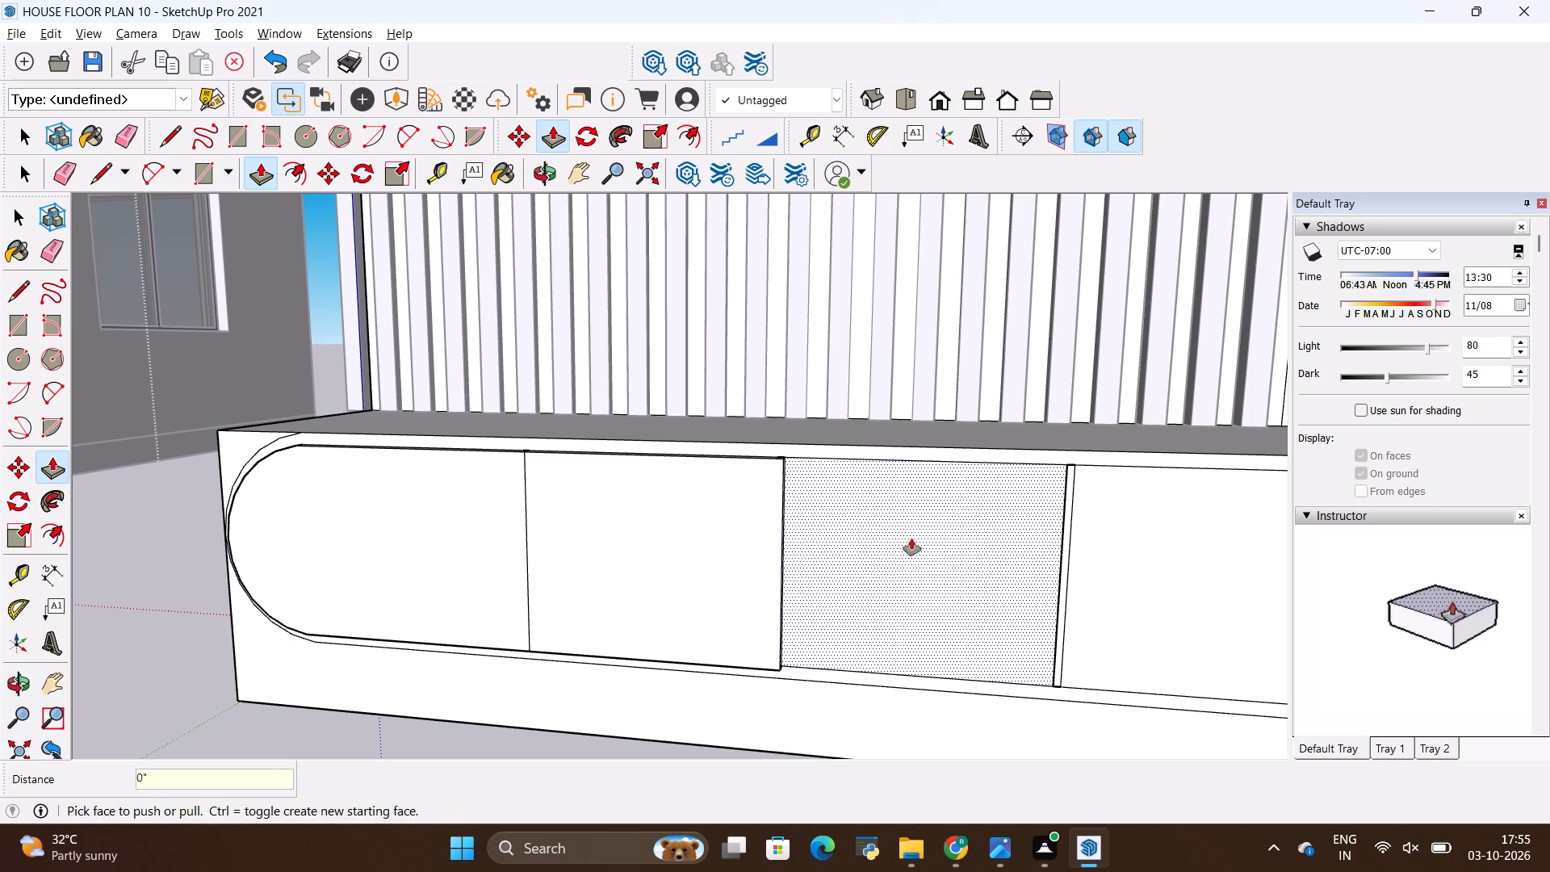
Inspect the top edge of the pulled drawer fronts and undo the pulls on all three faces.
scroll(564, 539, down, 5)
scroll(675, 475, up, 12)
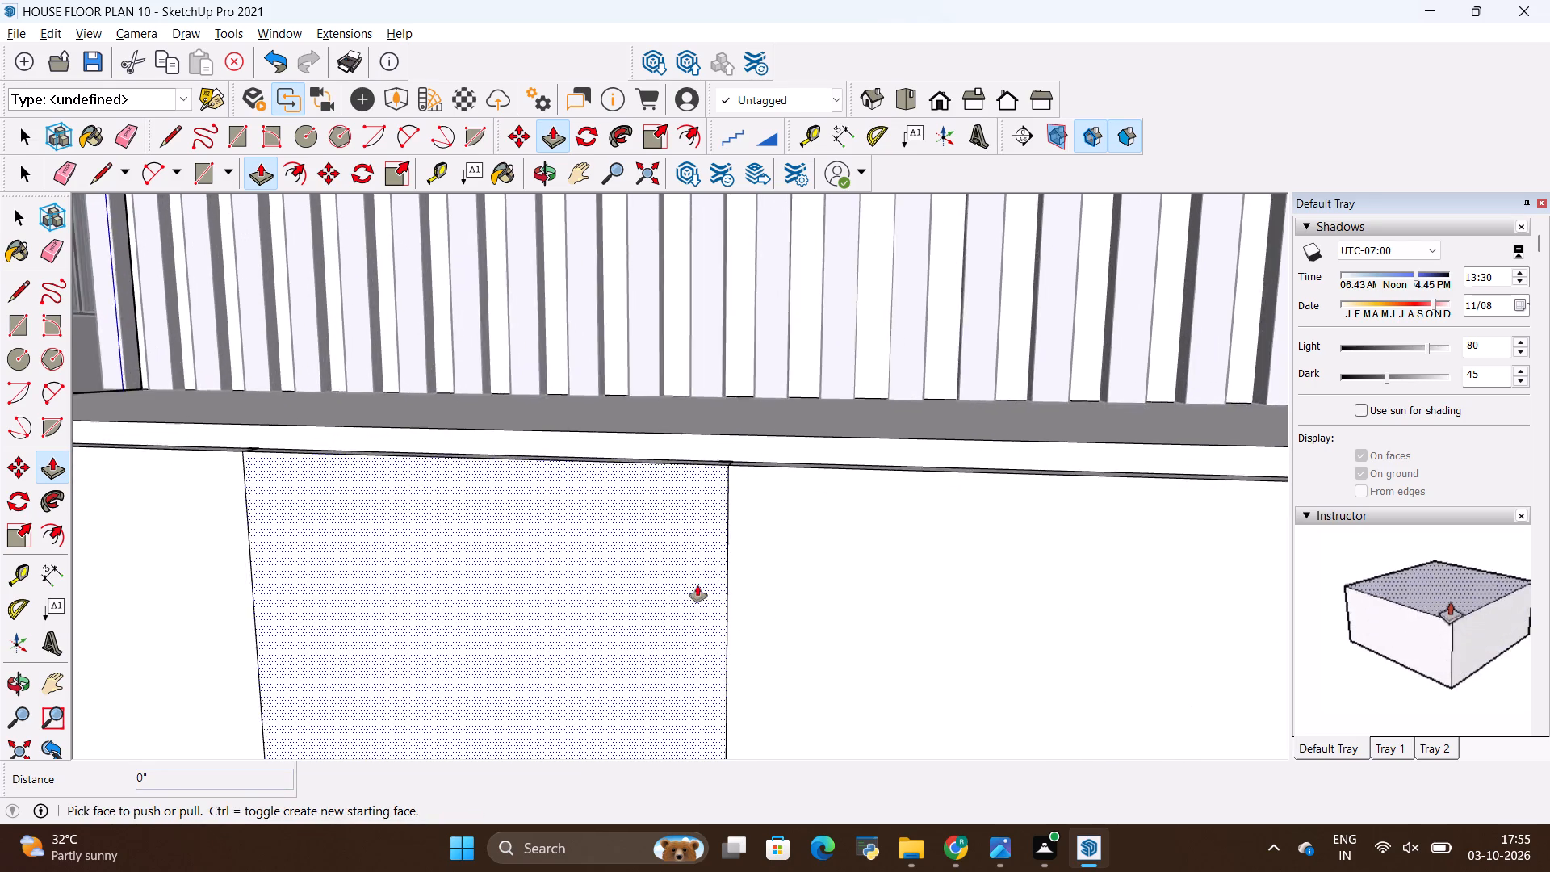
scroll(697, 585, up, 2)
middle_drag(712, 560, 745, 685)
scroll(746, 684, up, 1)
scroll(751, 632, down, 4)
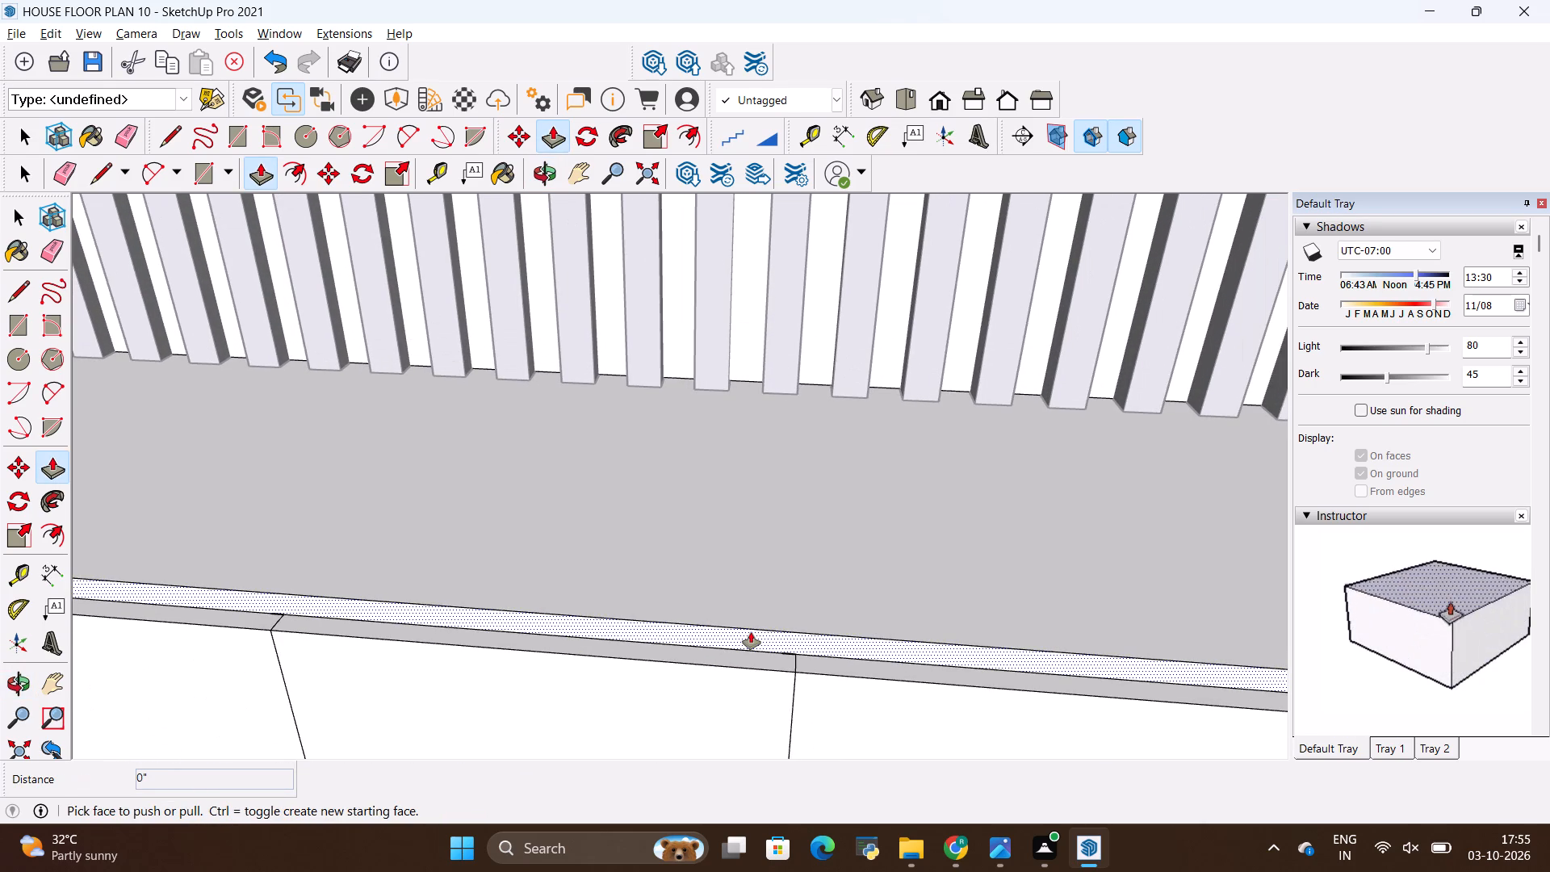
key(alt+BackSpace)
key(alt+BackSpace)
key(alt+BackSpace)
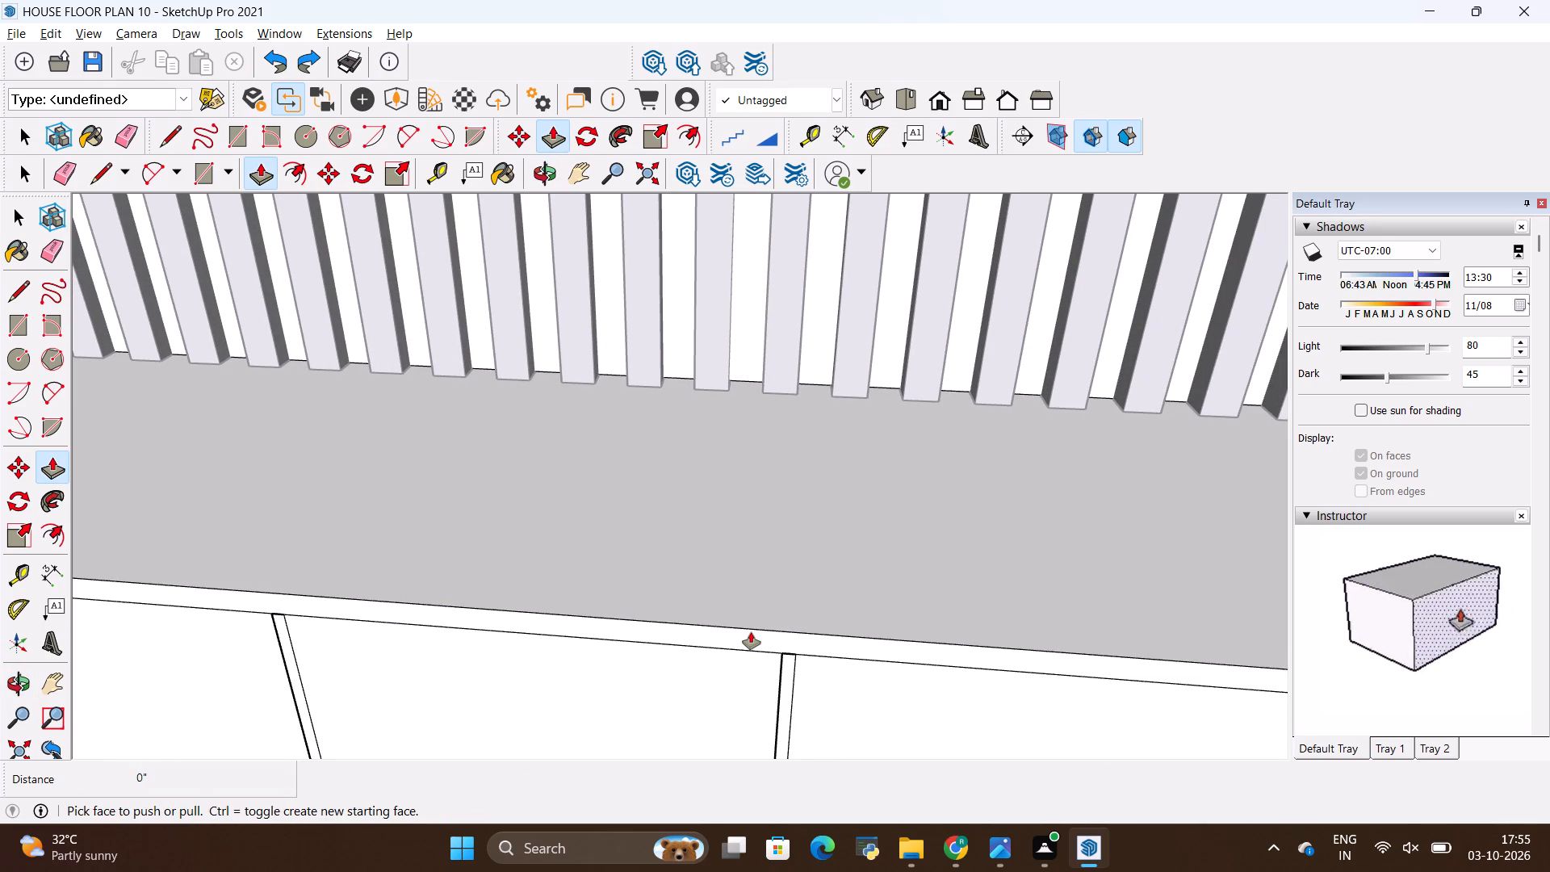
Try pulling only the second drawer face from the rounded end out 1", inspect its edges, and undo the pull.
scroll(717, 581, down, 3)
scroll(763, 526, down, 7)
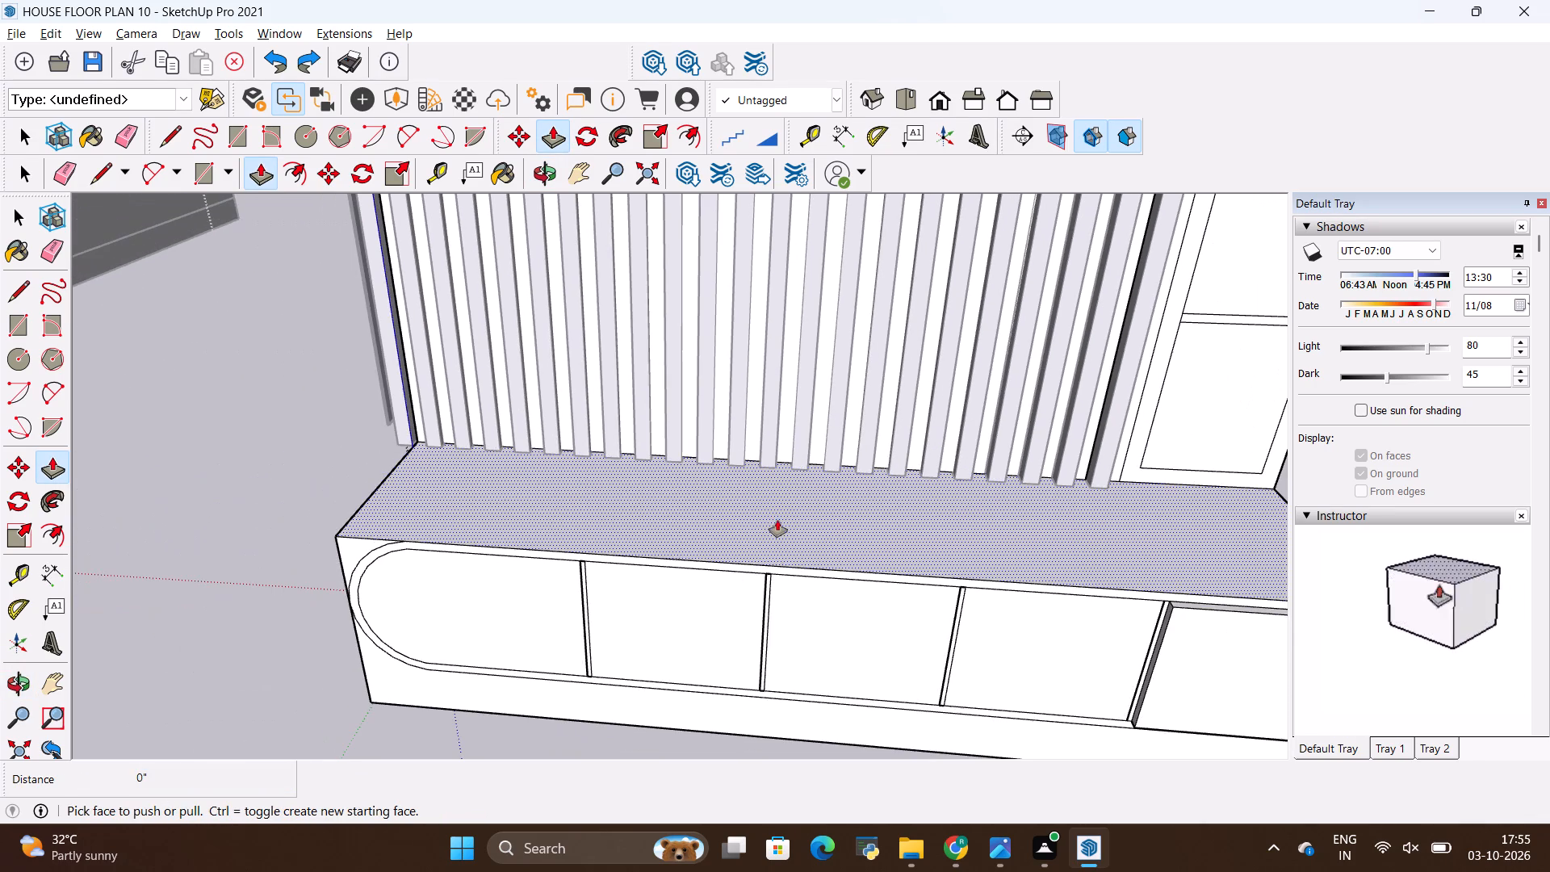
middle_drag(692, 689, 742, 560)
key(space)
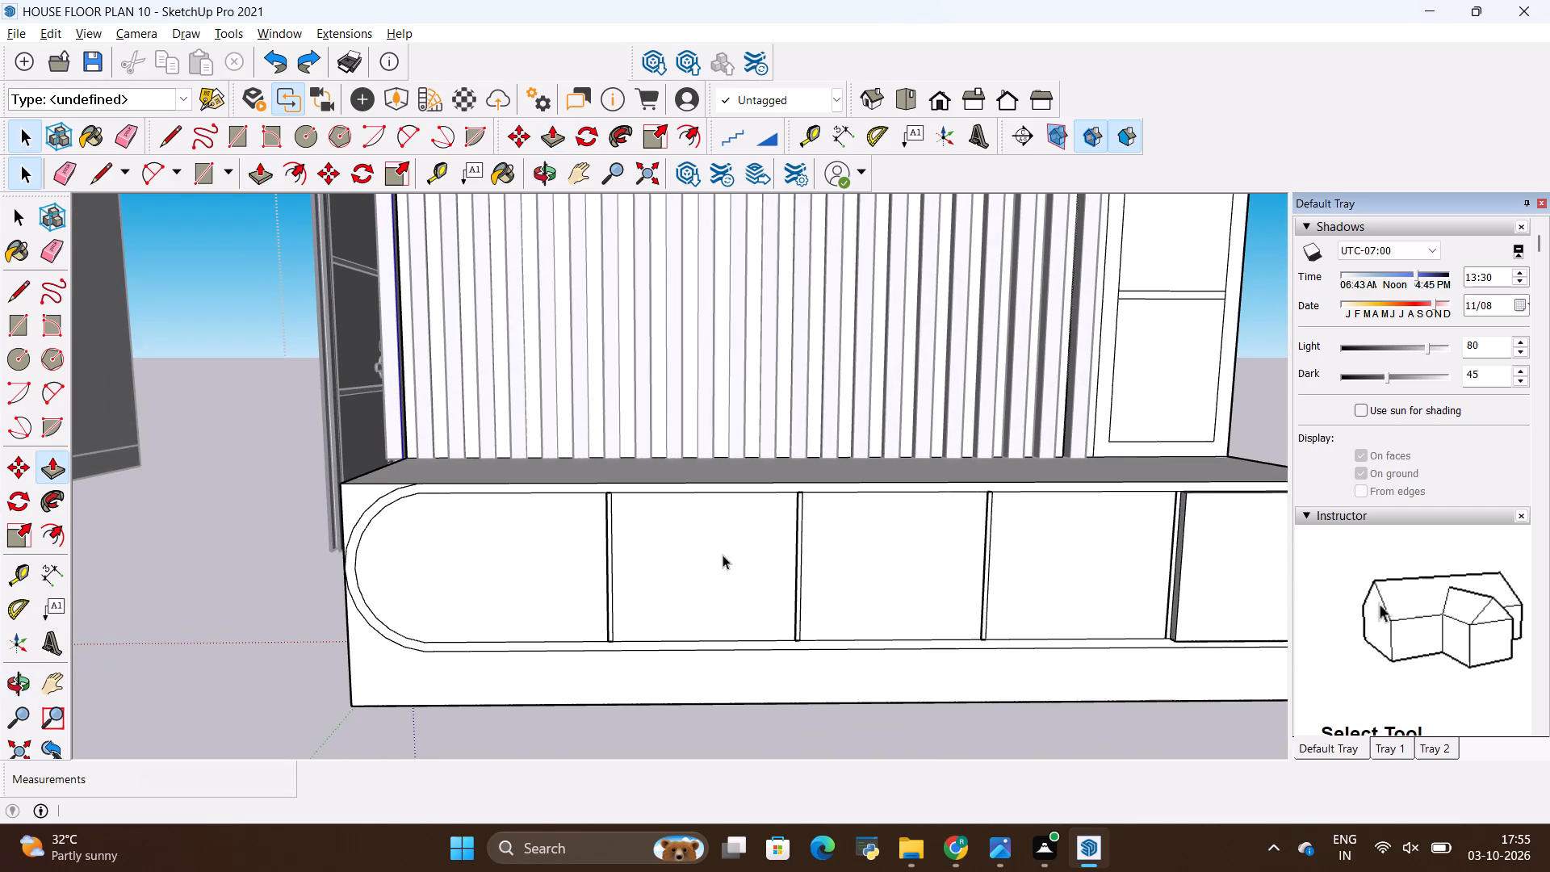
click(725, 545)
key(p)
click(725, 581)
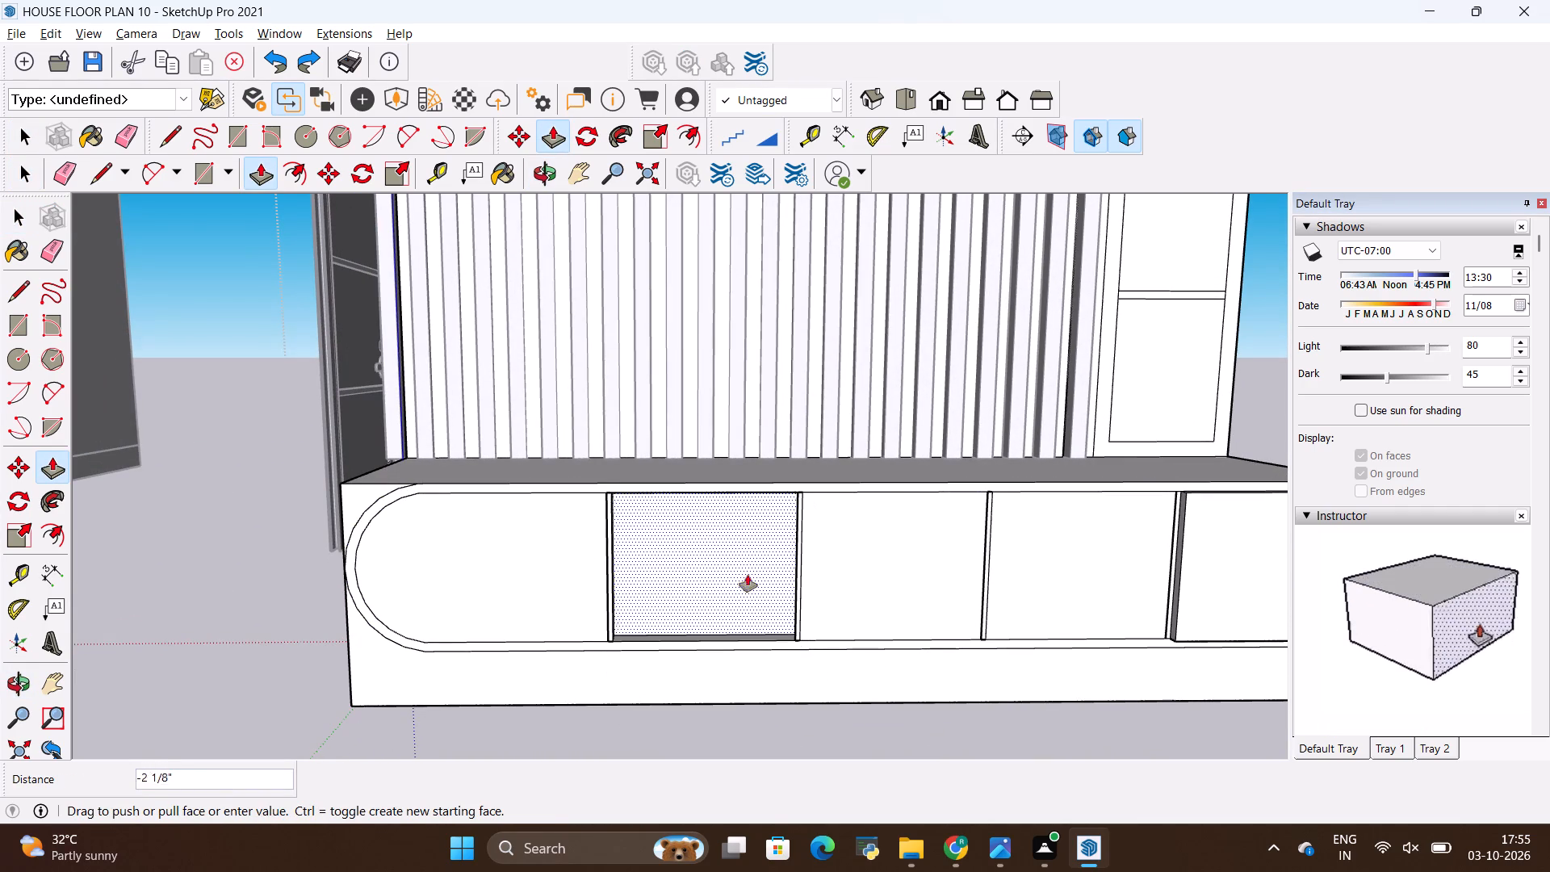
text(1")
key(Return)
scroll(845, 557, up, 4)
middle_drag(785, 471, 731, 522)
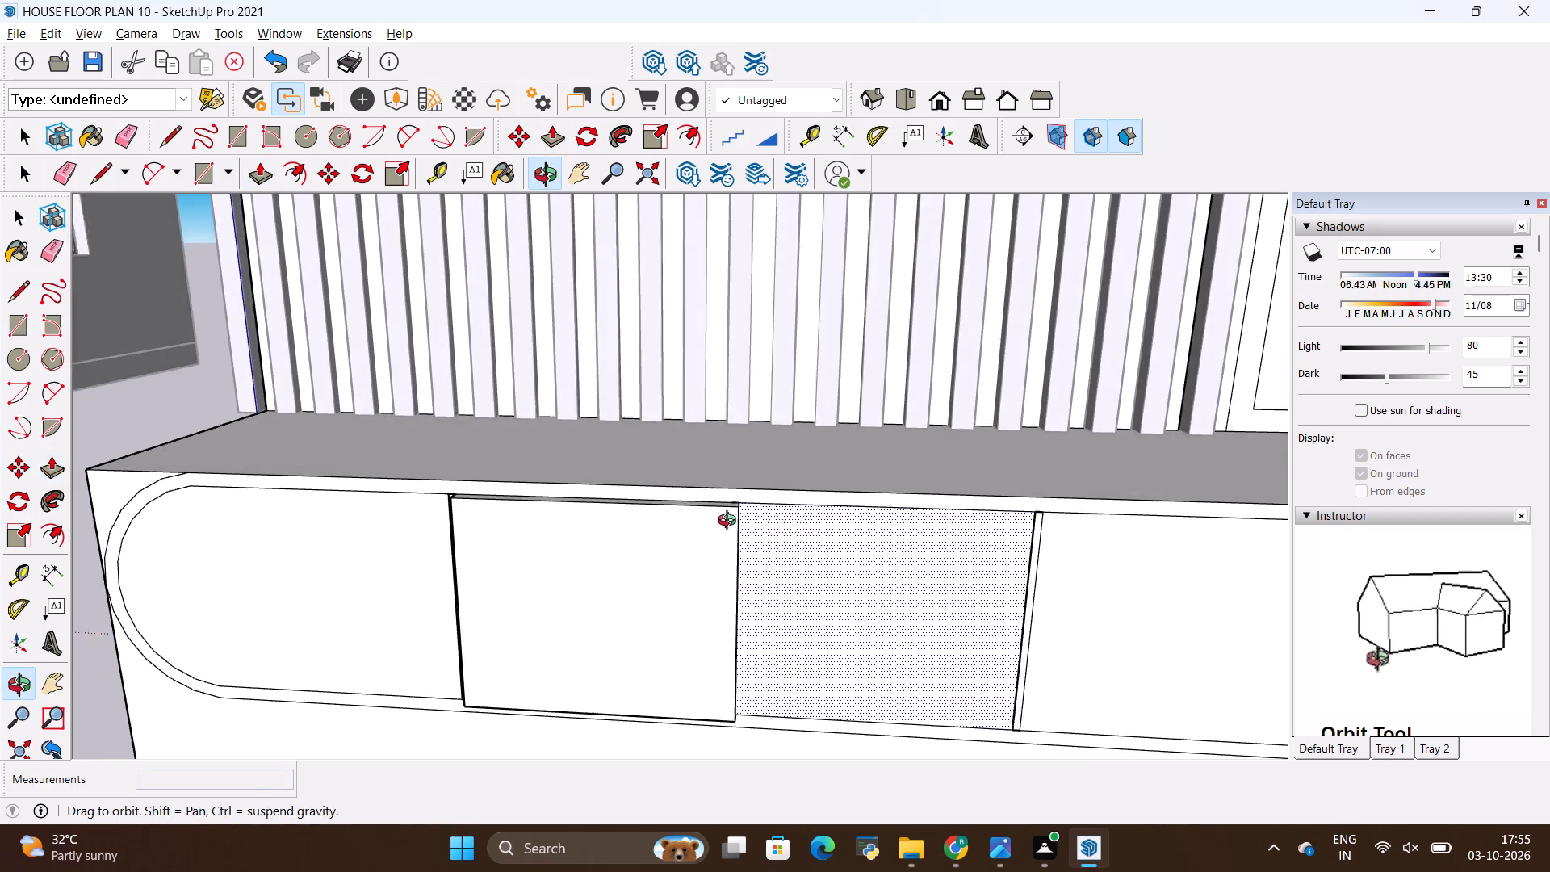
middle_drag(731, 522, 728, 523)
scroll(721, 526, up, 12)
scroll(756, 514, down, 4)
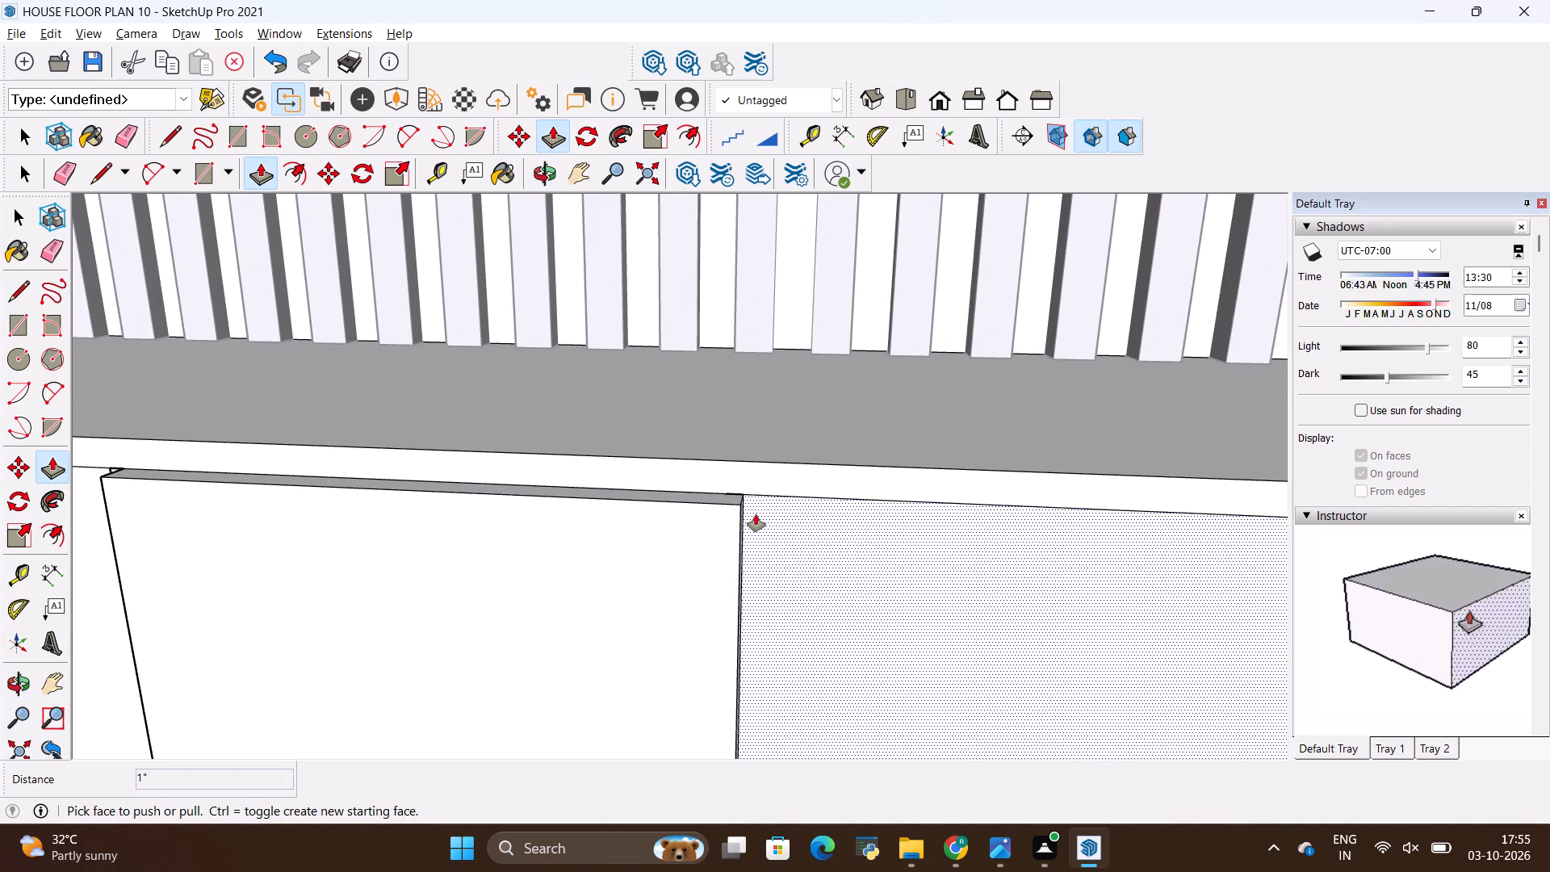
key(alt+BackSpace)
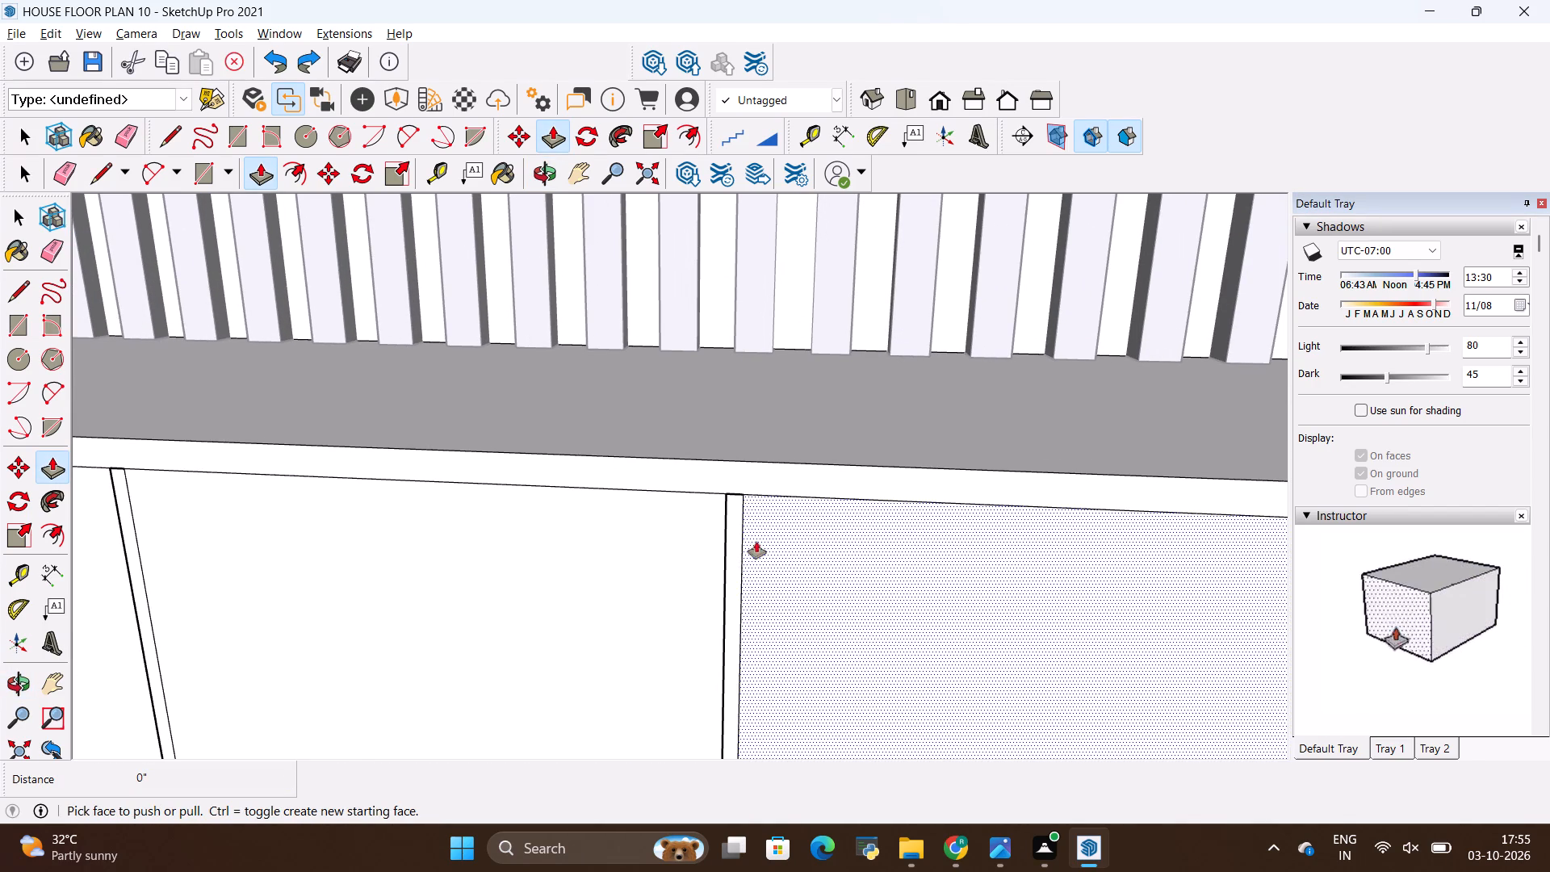
Draw a 1' 4" high rectangle over the second drawer face from the rounded end, filling the space between its divider strips.
key(r)
scroll(780, 516, down, 6)
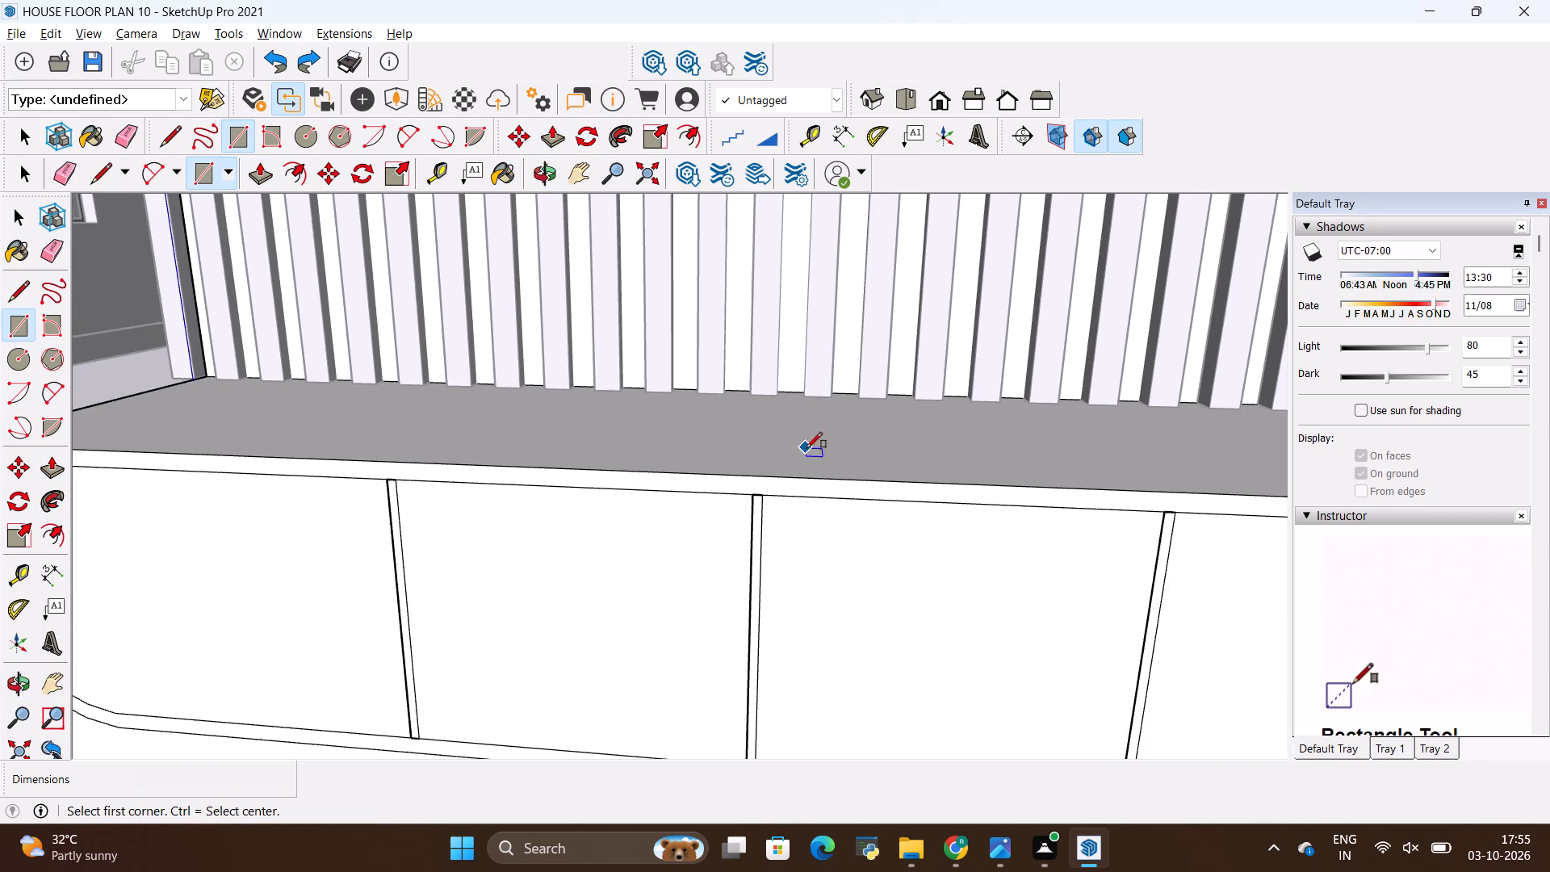
middle_drag(805, 586, 828, 480)
key(r)
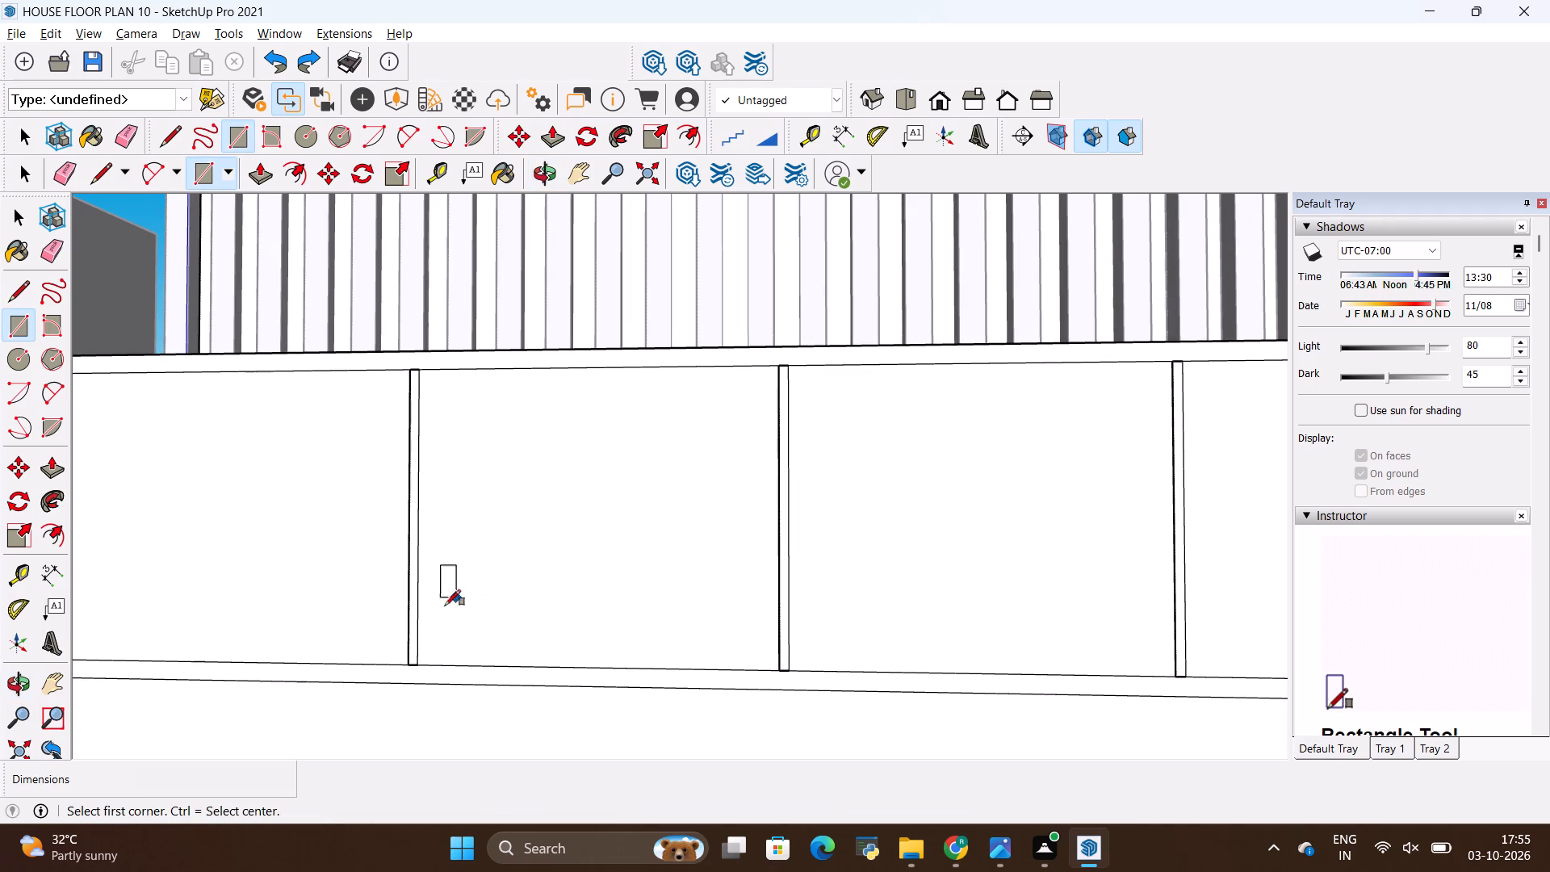
click(421, 662)
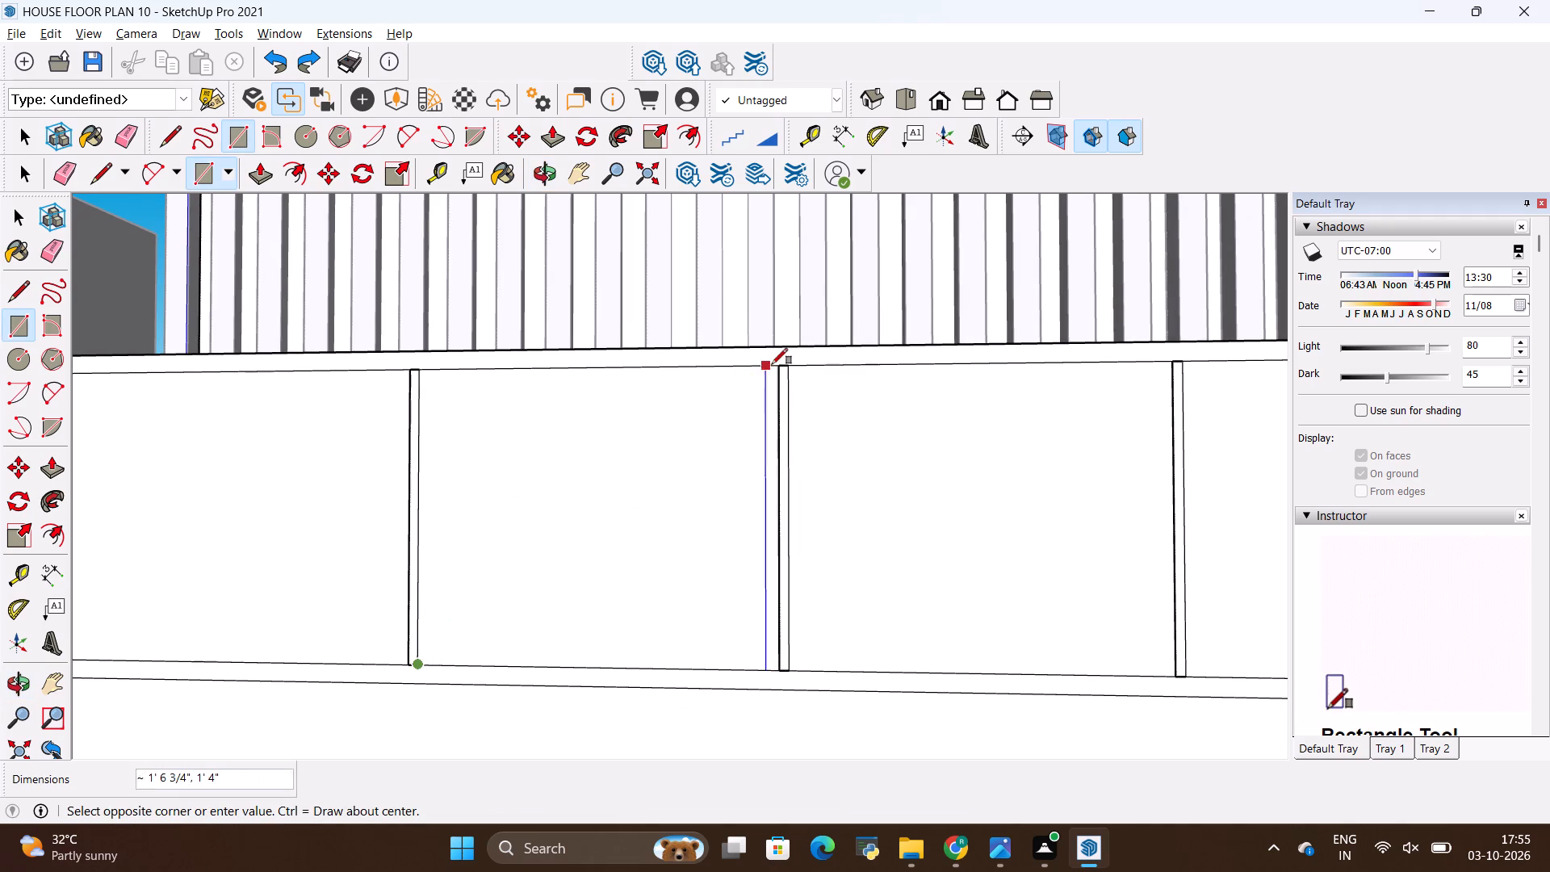
click(774, 367)
Draw a 1' 4" vertical line across the round-ended drawer face, joining the two ends of the inner arc.
scroll(692, 477, down, 3)
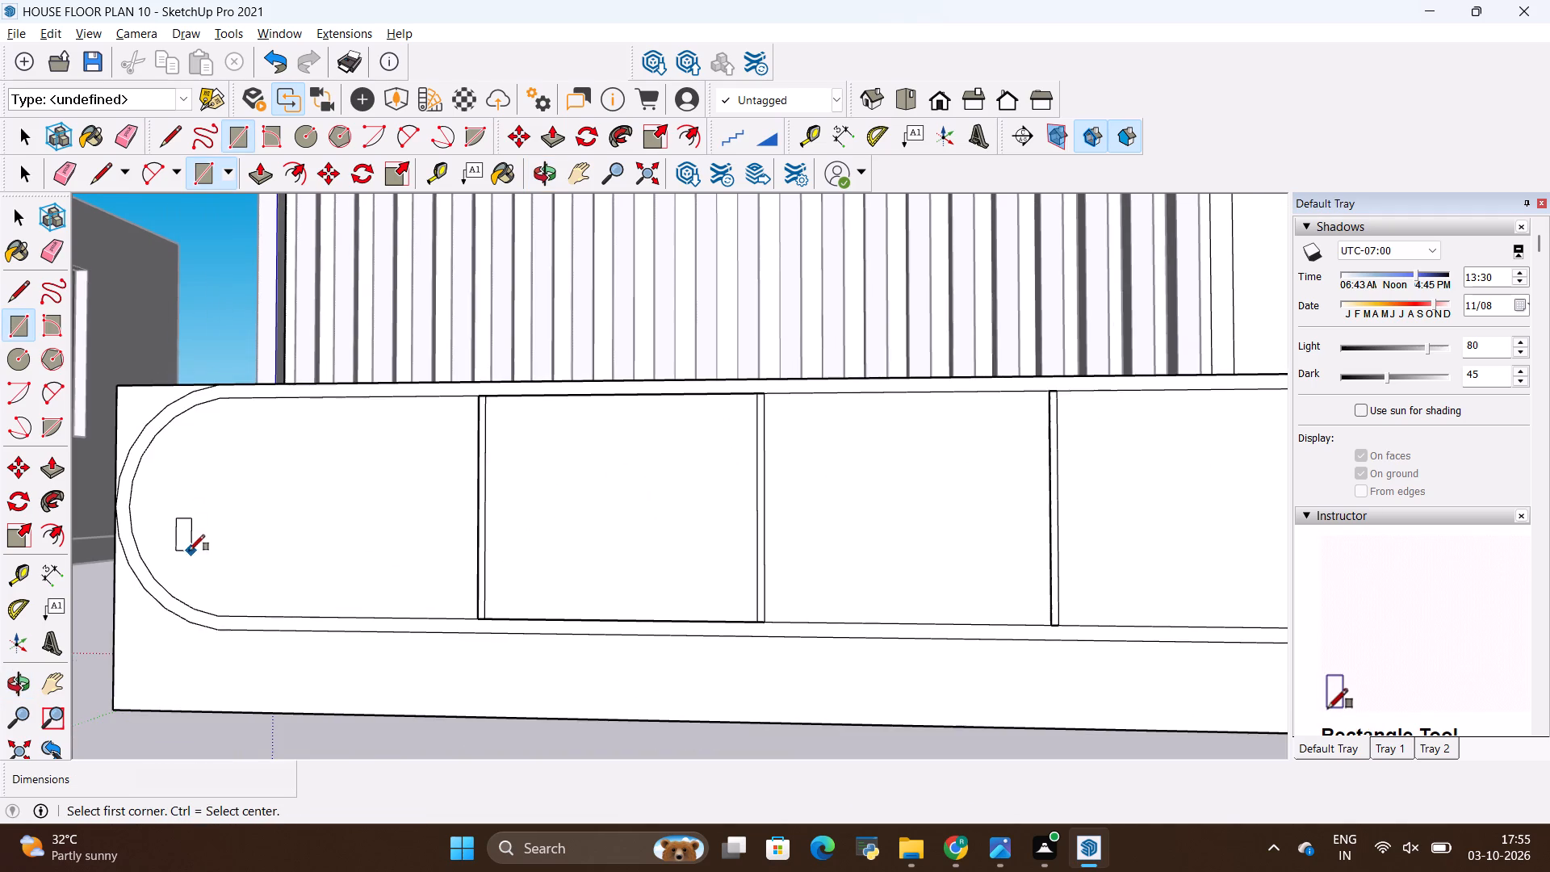
scroll(189, 551, up, 2)
scroll(284, 549, down, 4)
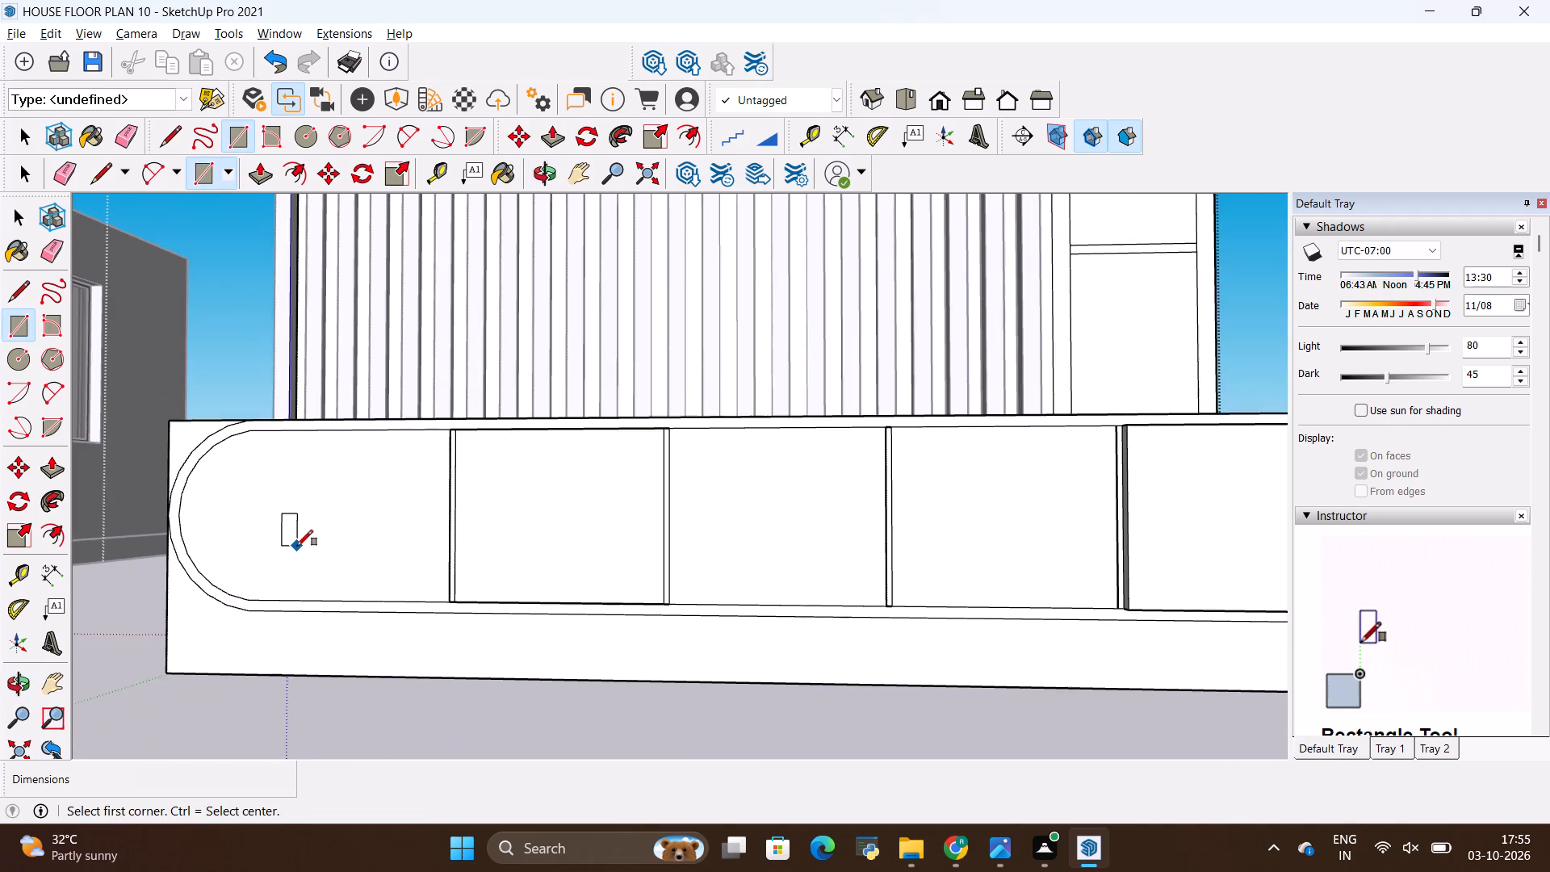
scroll(297, 546, down, 2)
scroll(245, 548, up, 5)
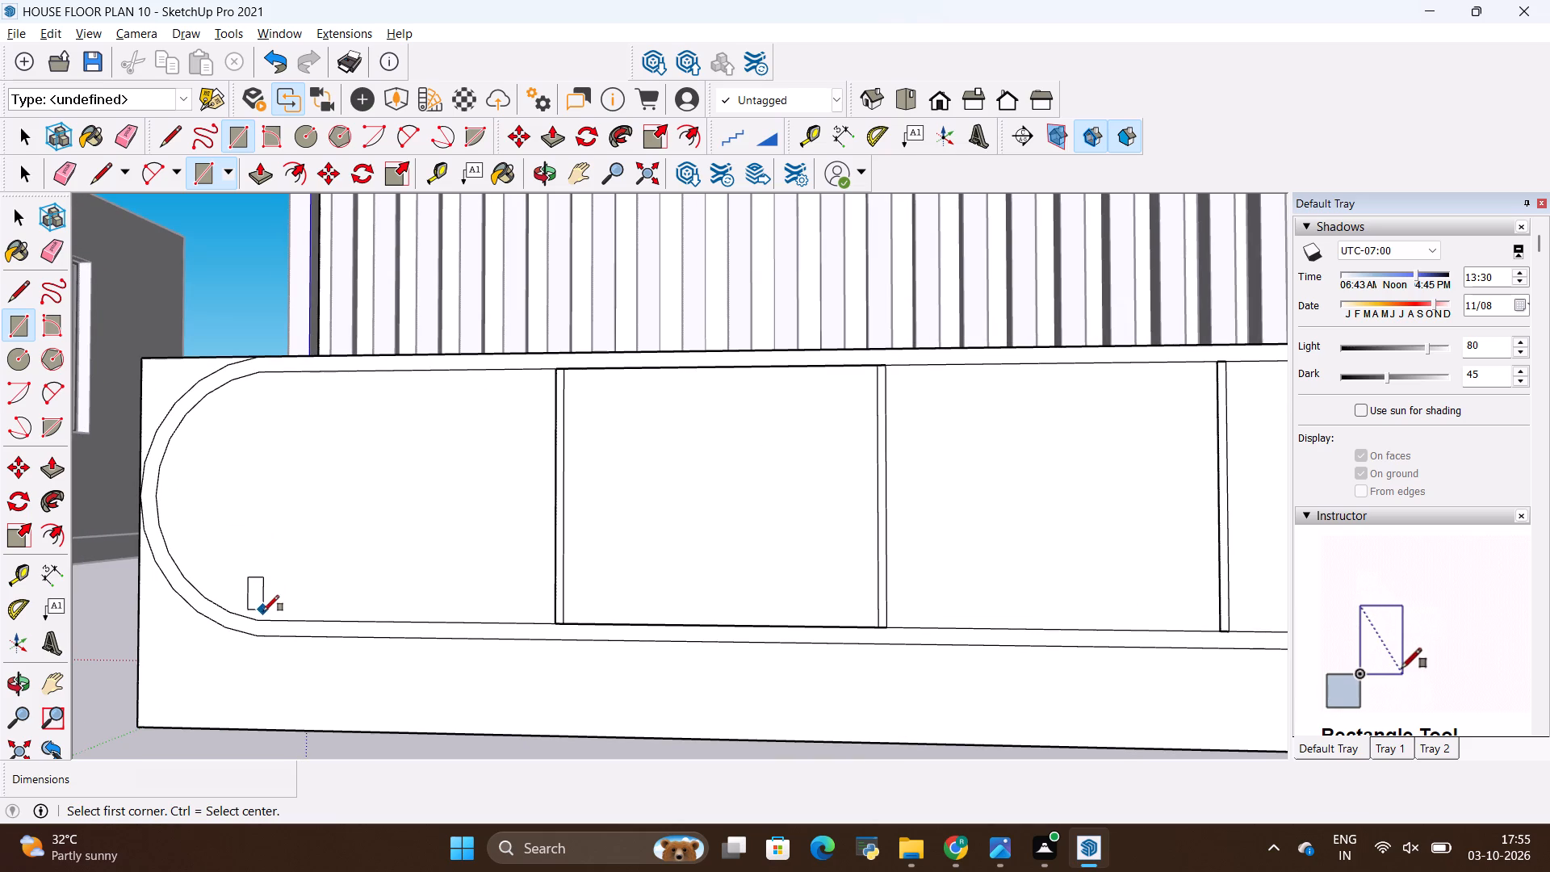
key(l)
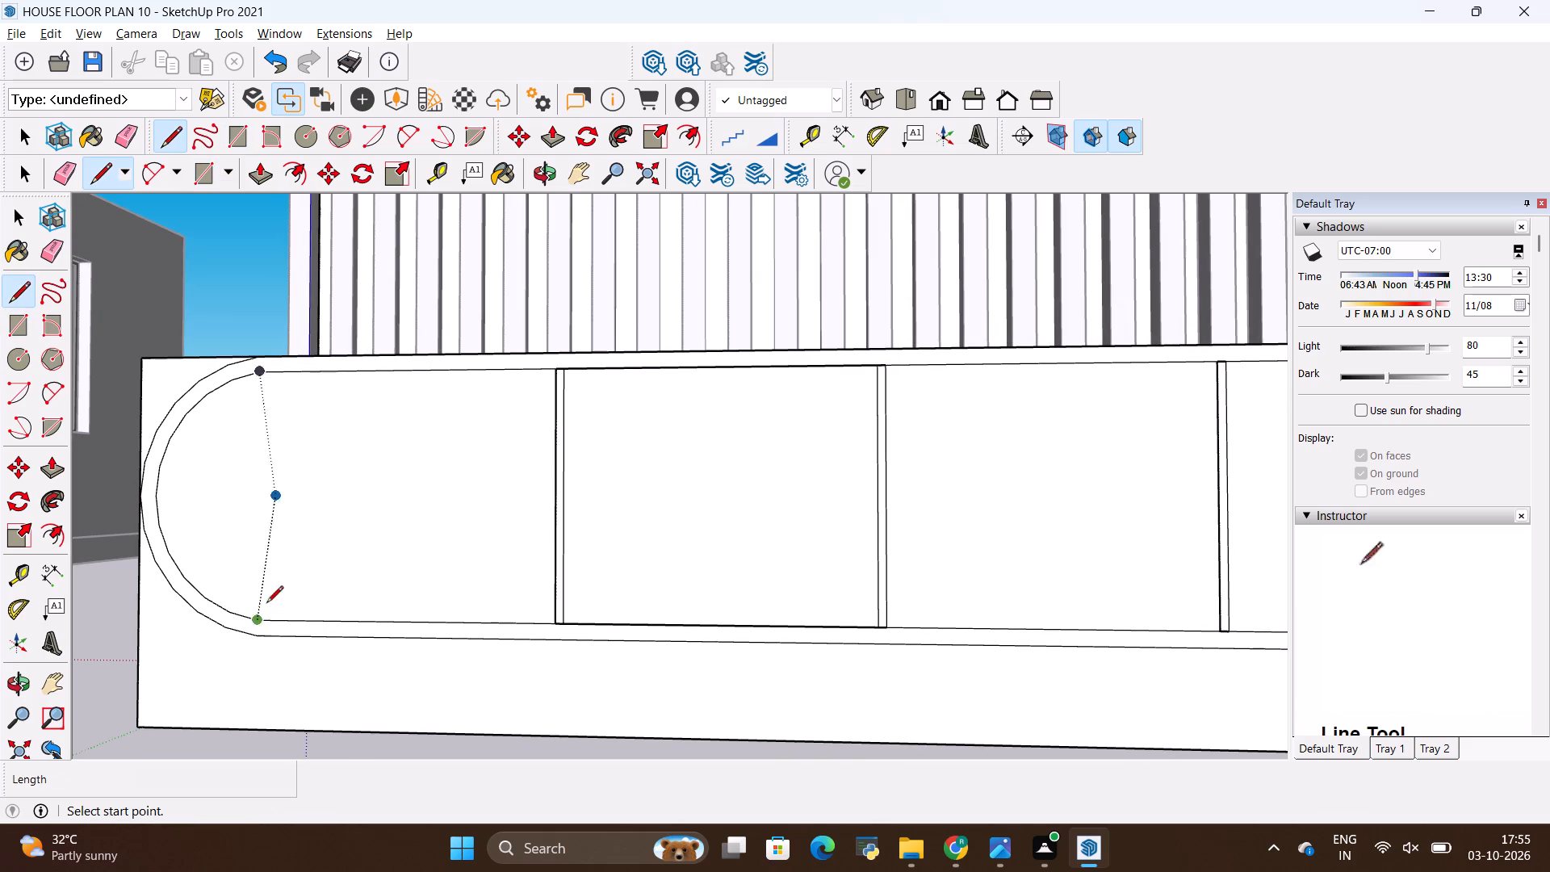
click(262, 618)
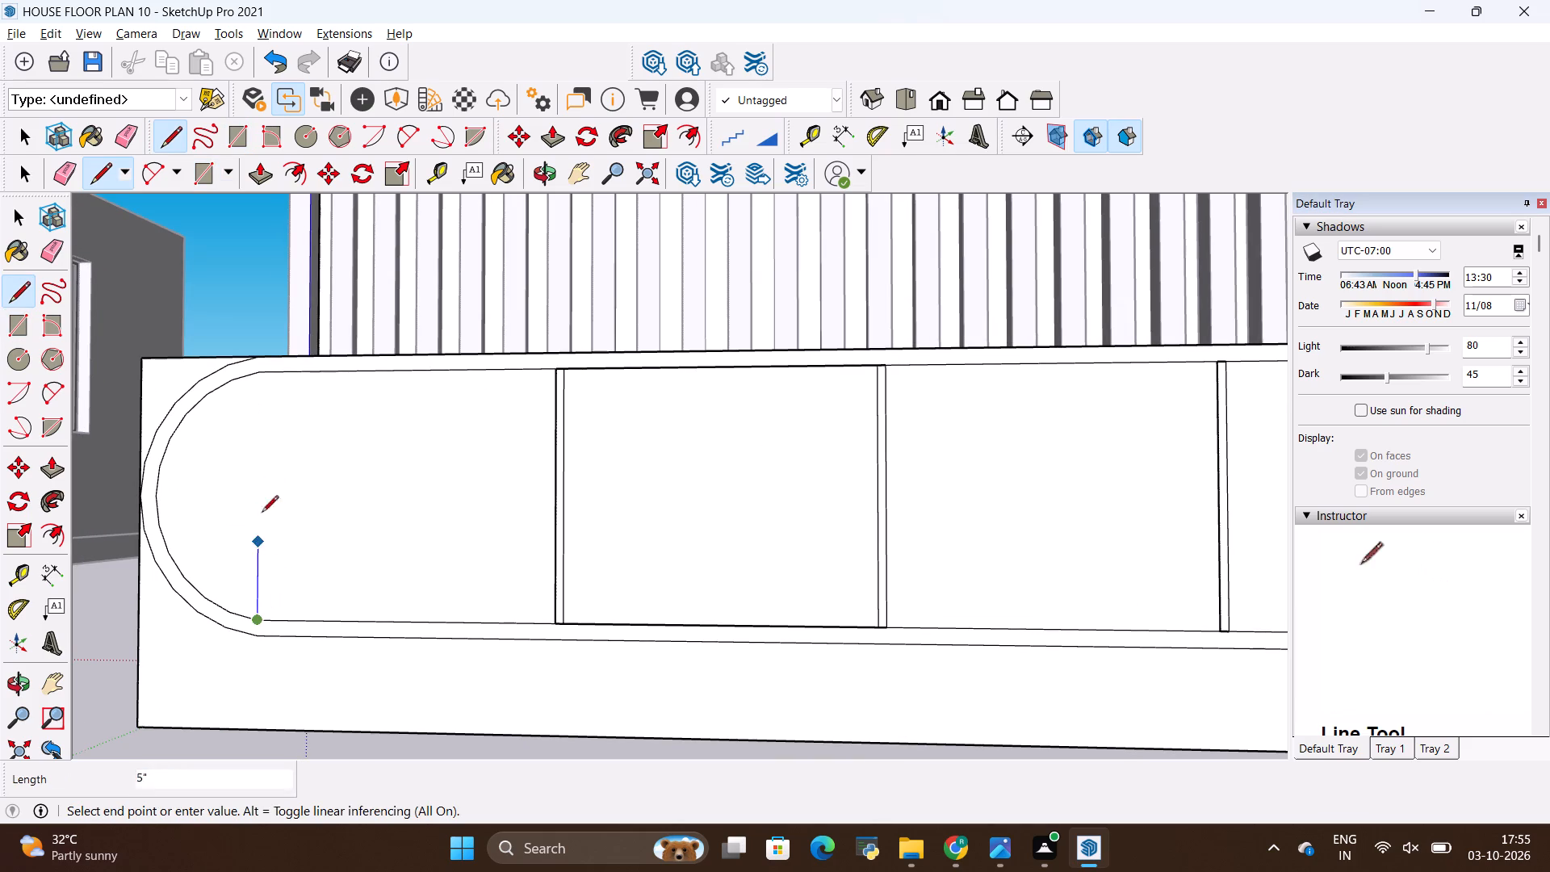
click(263, 377)
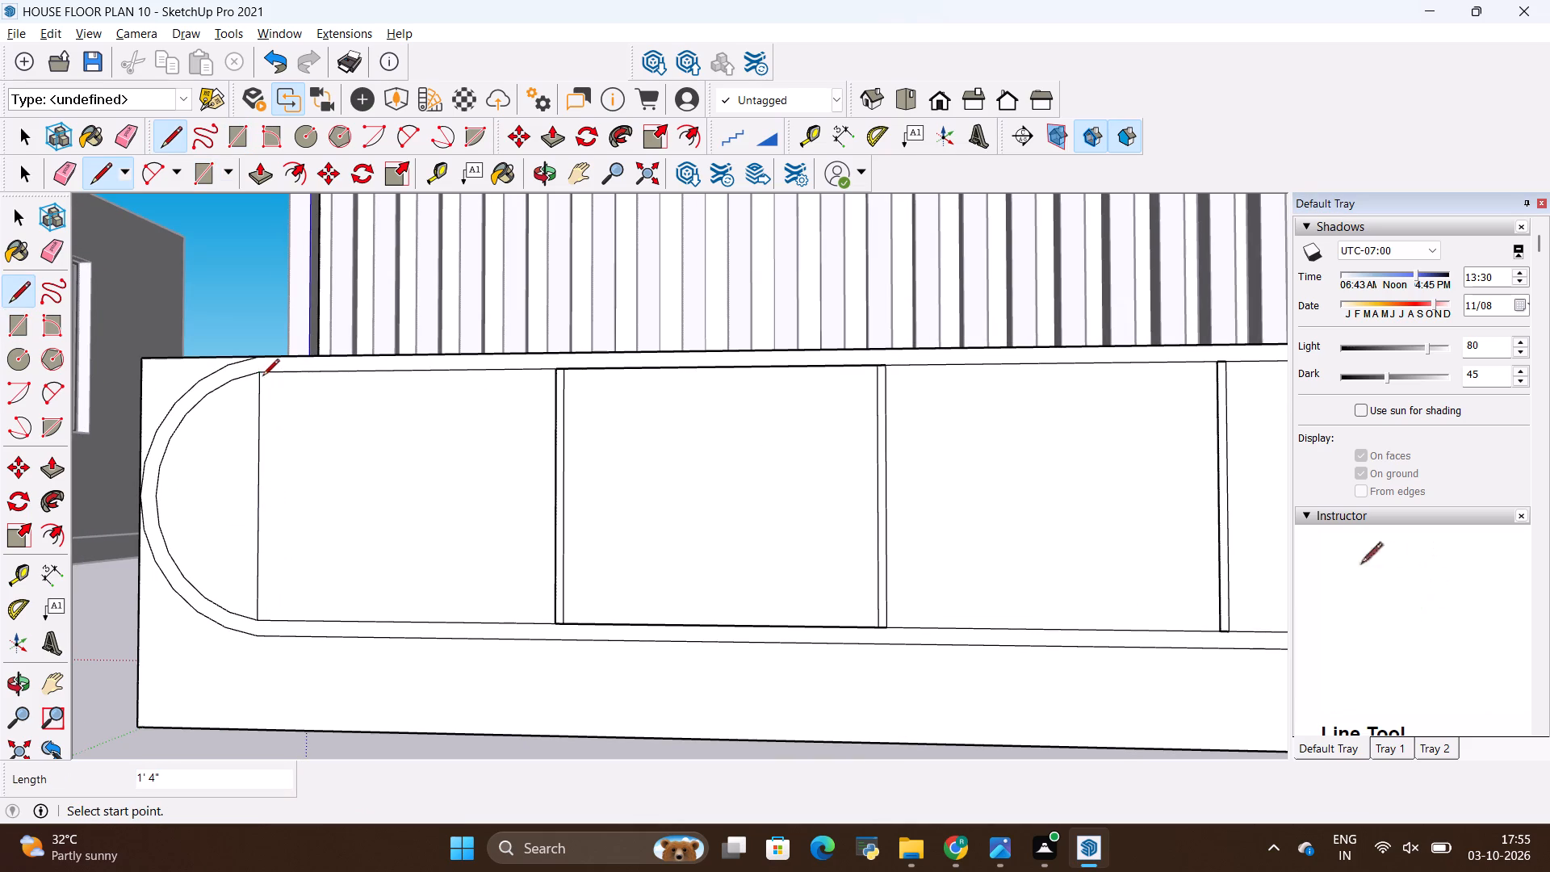
key(Escape)
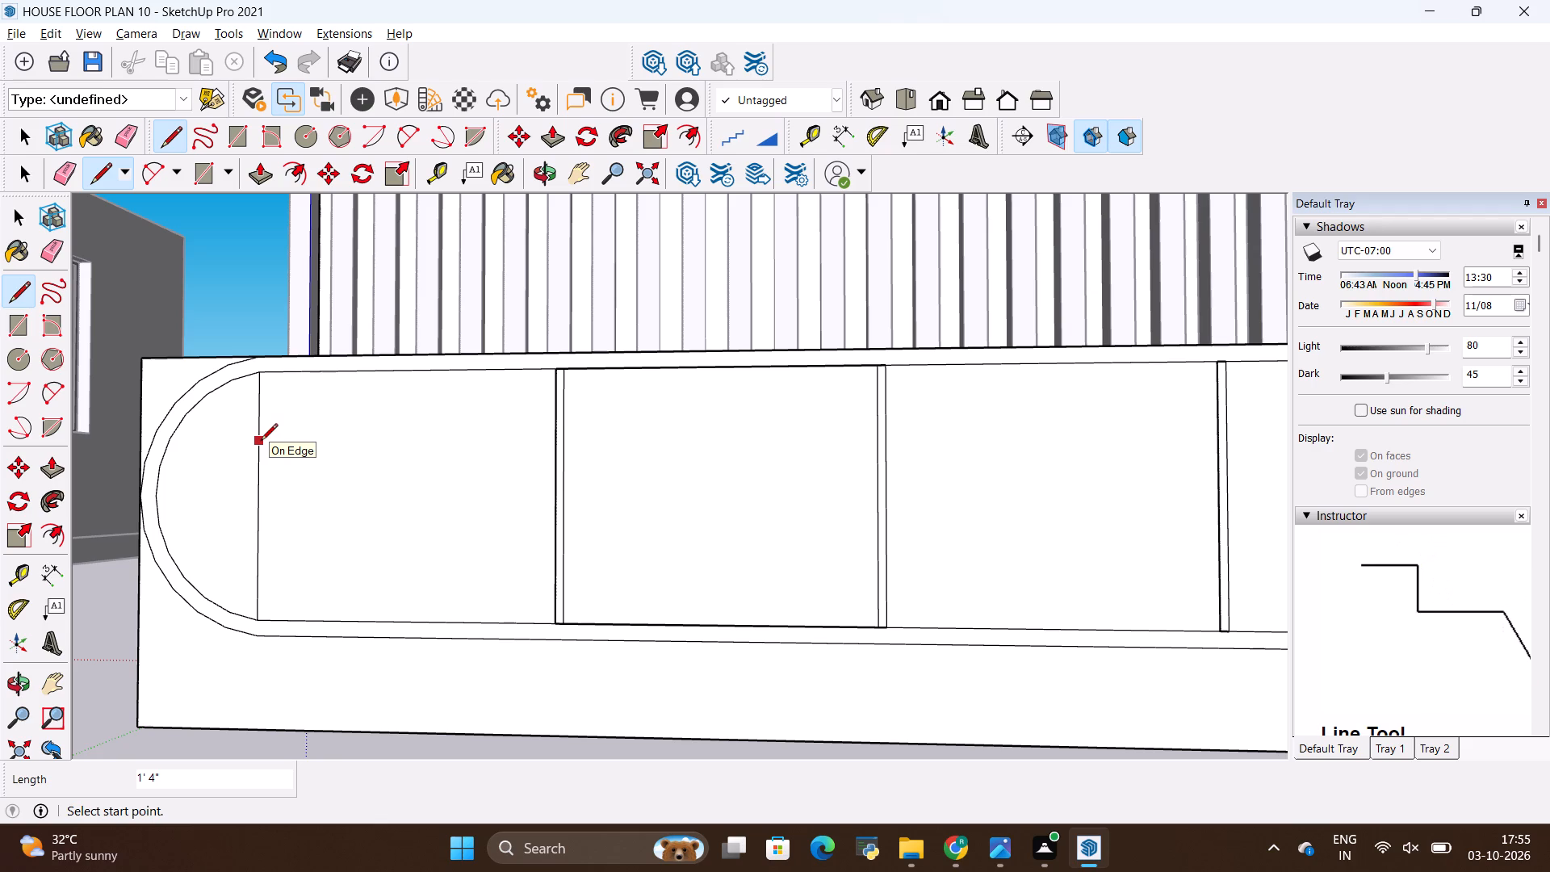
scroll(301, 590, down, 1)
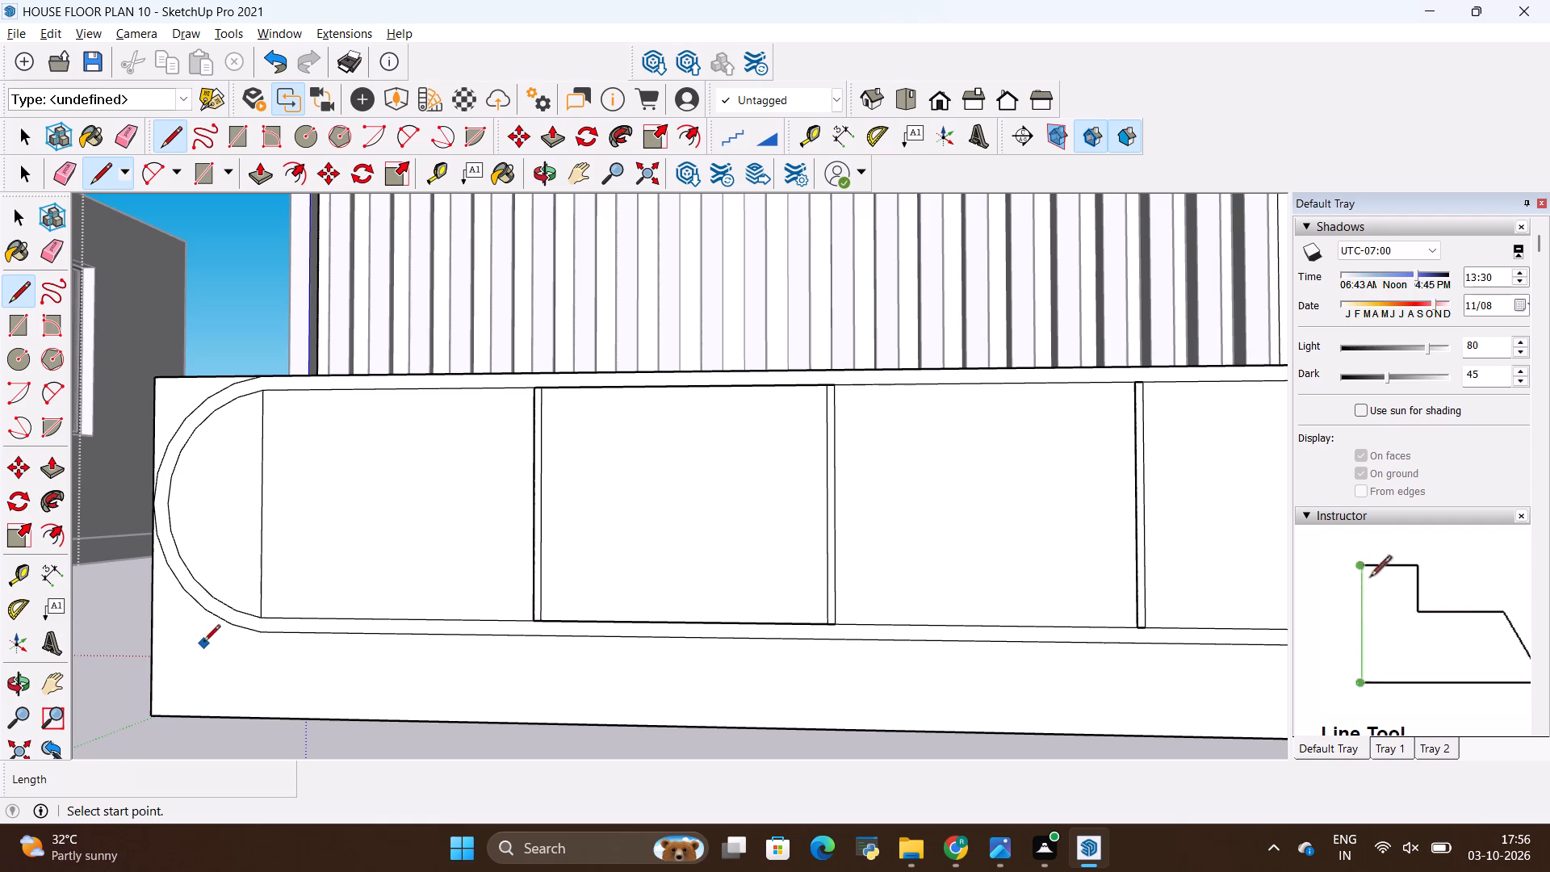
Check whether the drawer faces along the base select separately from the rounded end and each other.
key(space)
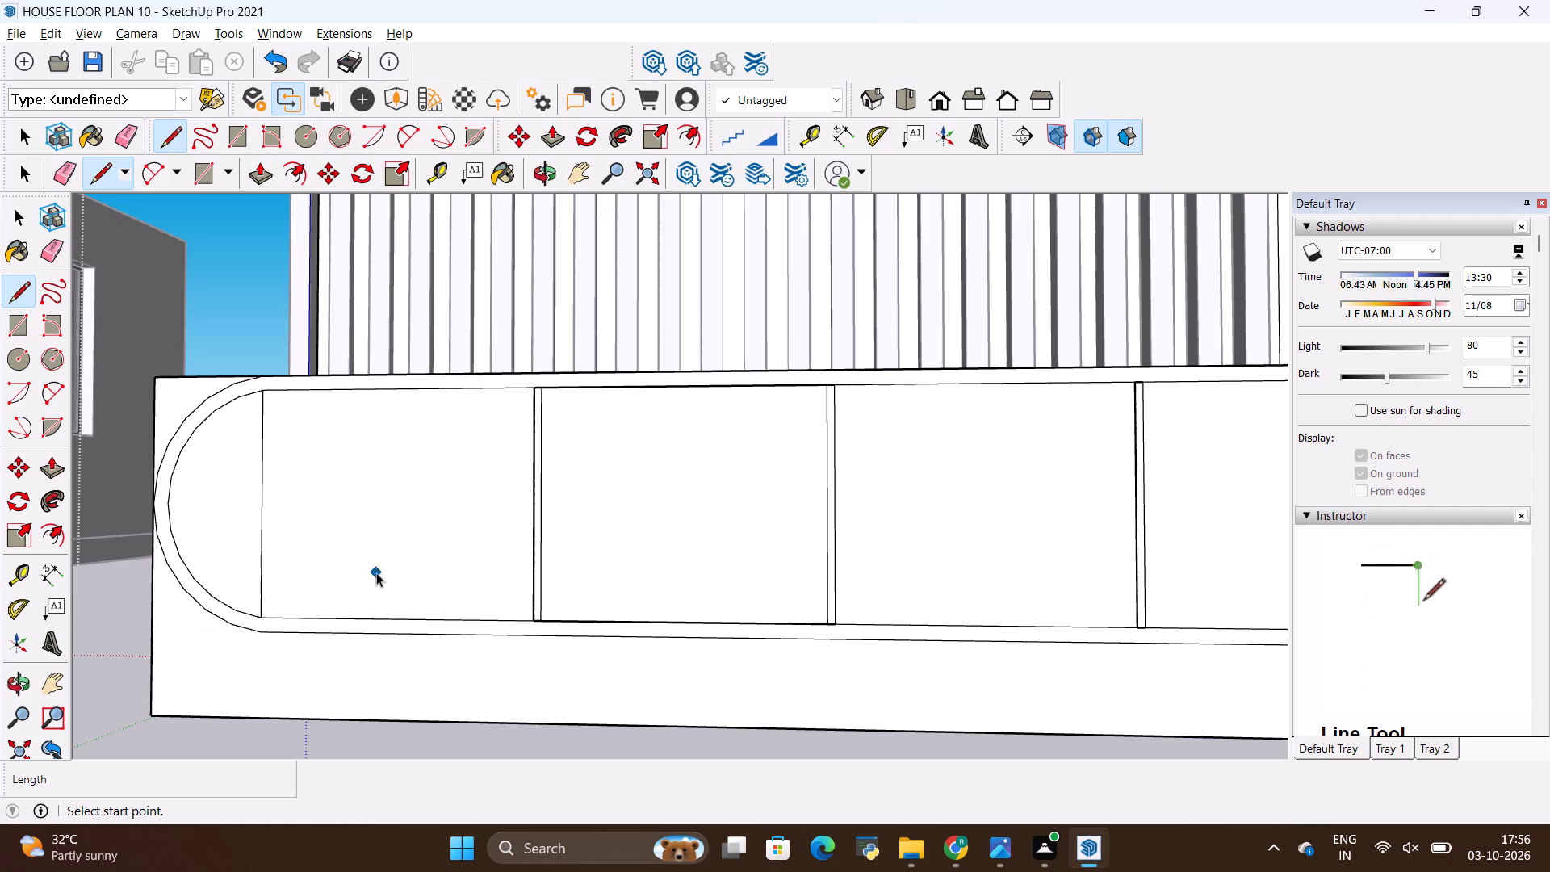
click(375, 572)
click(564, 539)
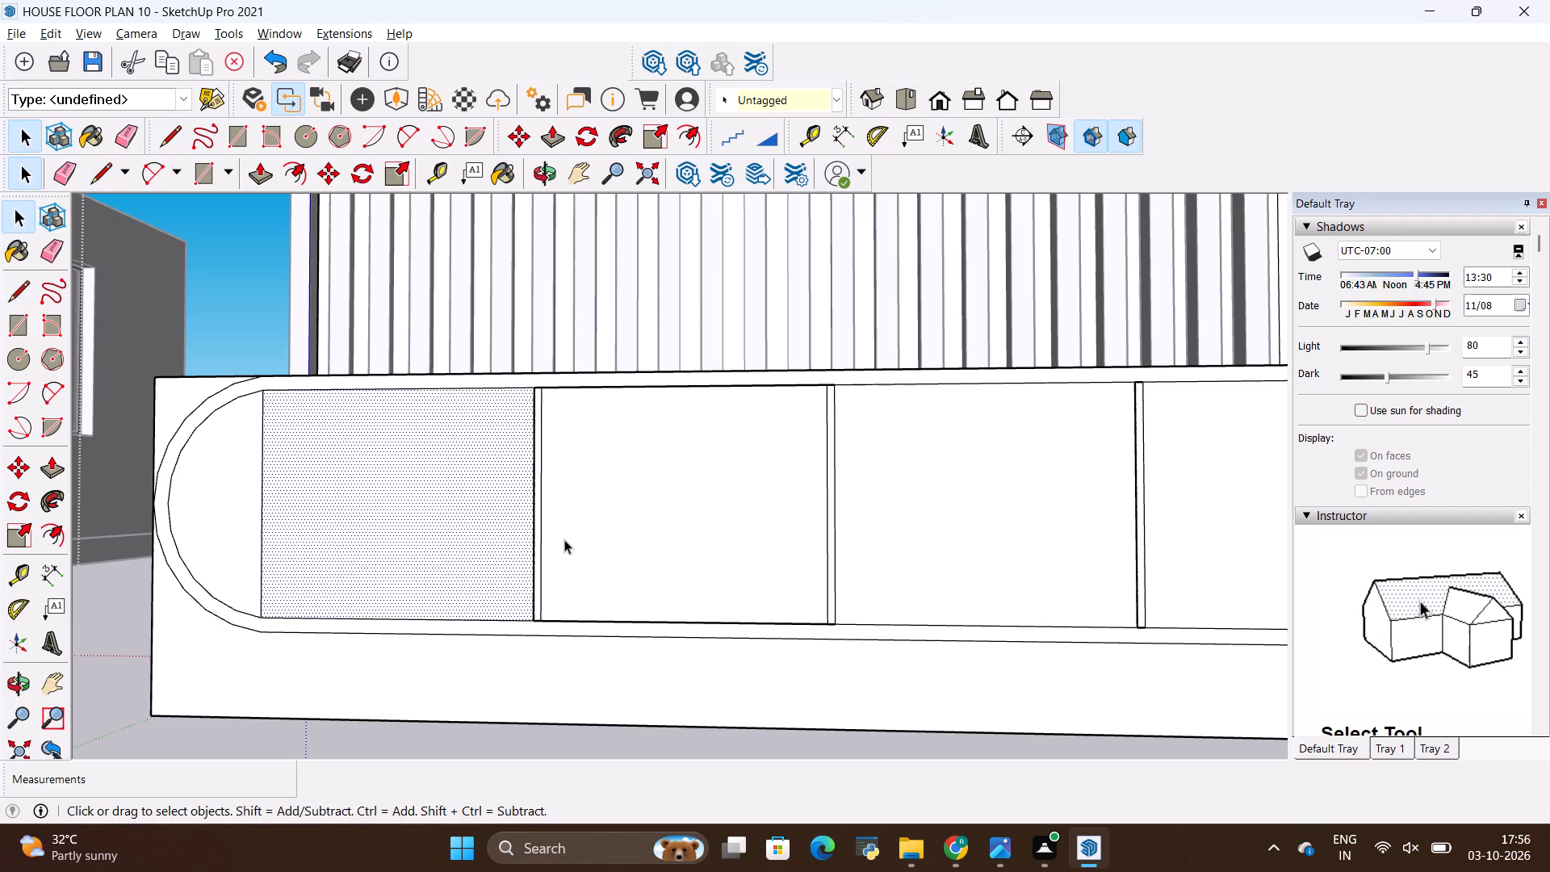
click(846, 509)
scroll(309, 511, down, 4)
scroll(509, 493, down, 4)
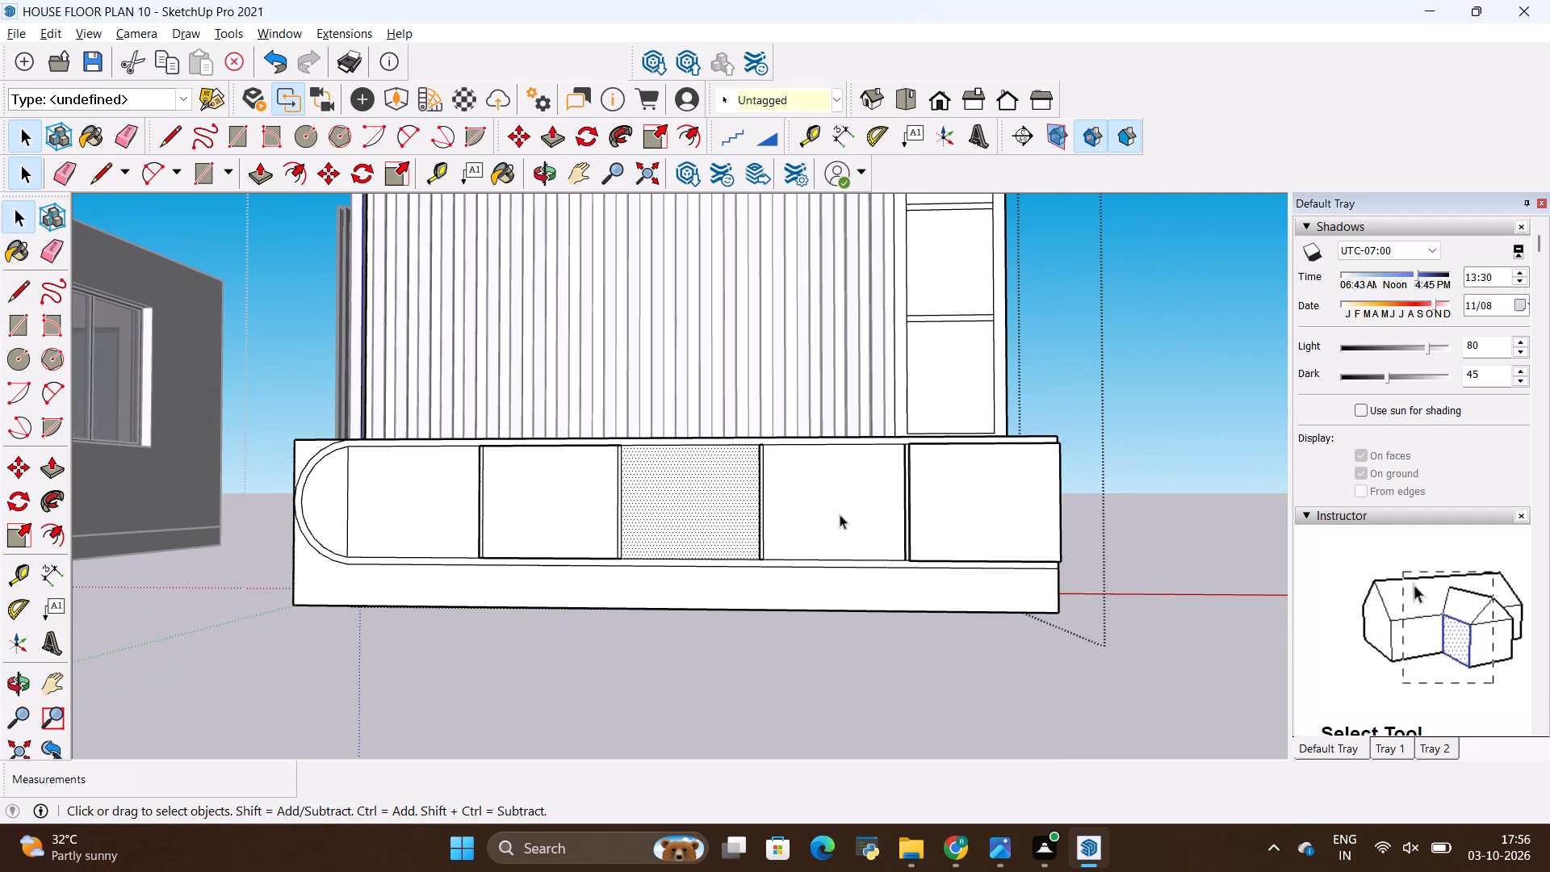
click(850, 515)
click(950, 501)
Draw a rectangle over the first drawer face, from the vertical line at the inner arc to the nearest divider strip.
scroll(313, 511, up, 8)
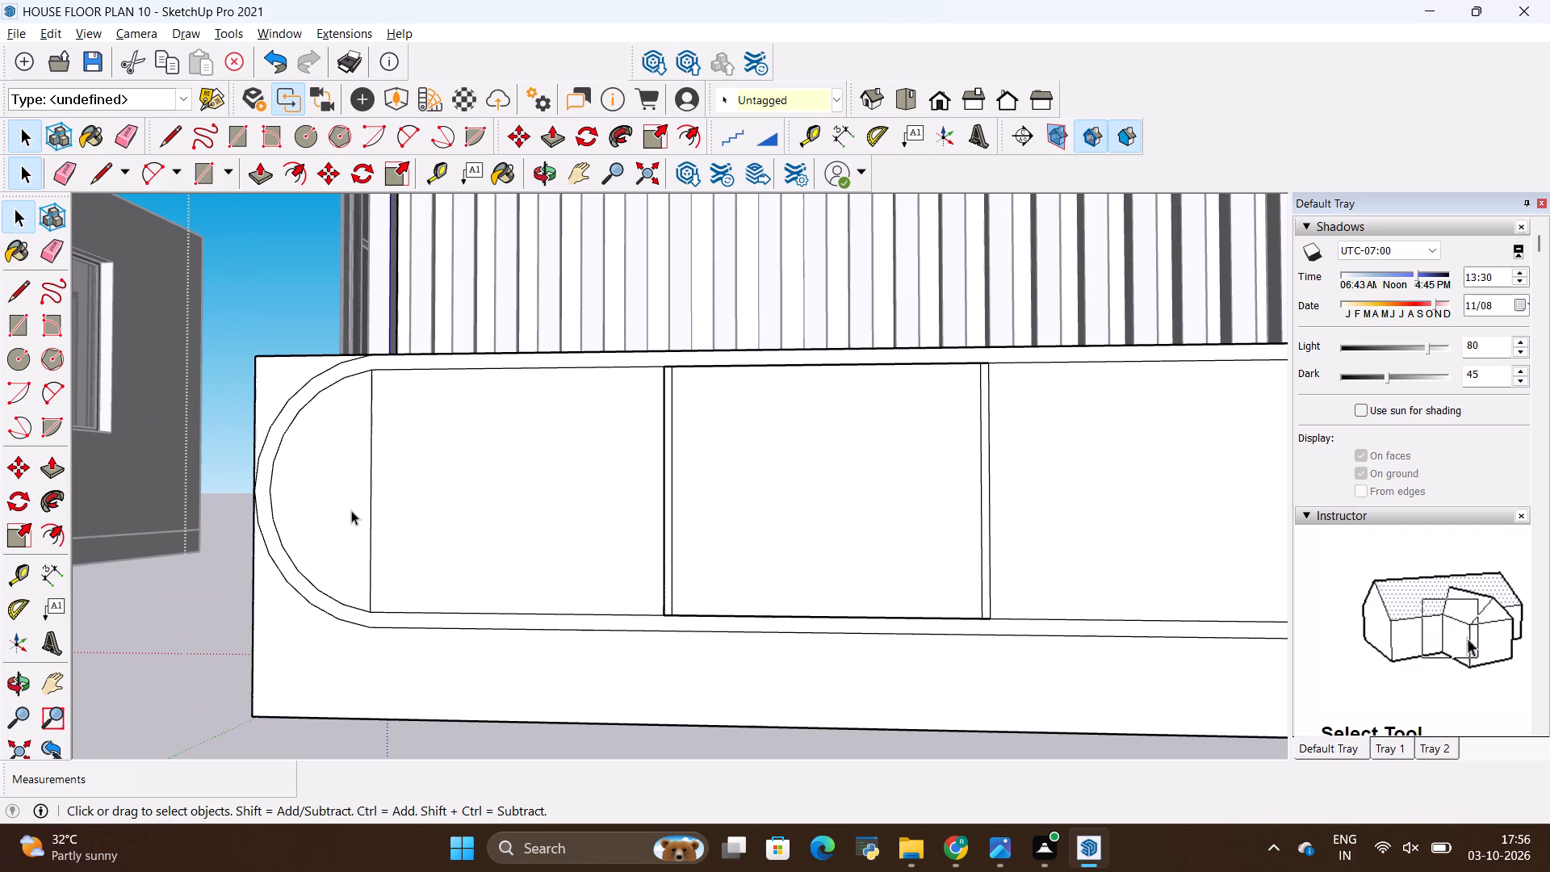
scroll(367, 507, up, 3)
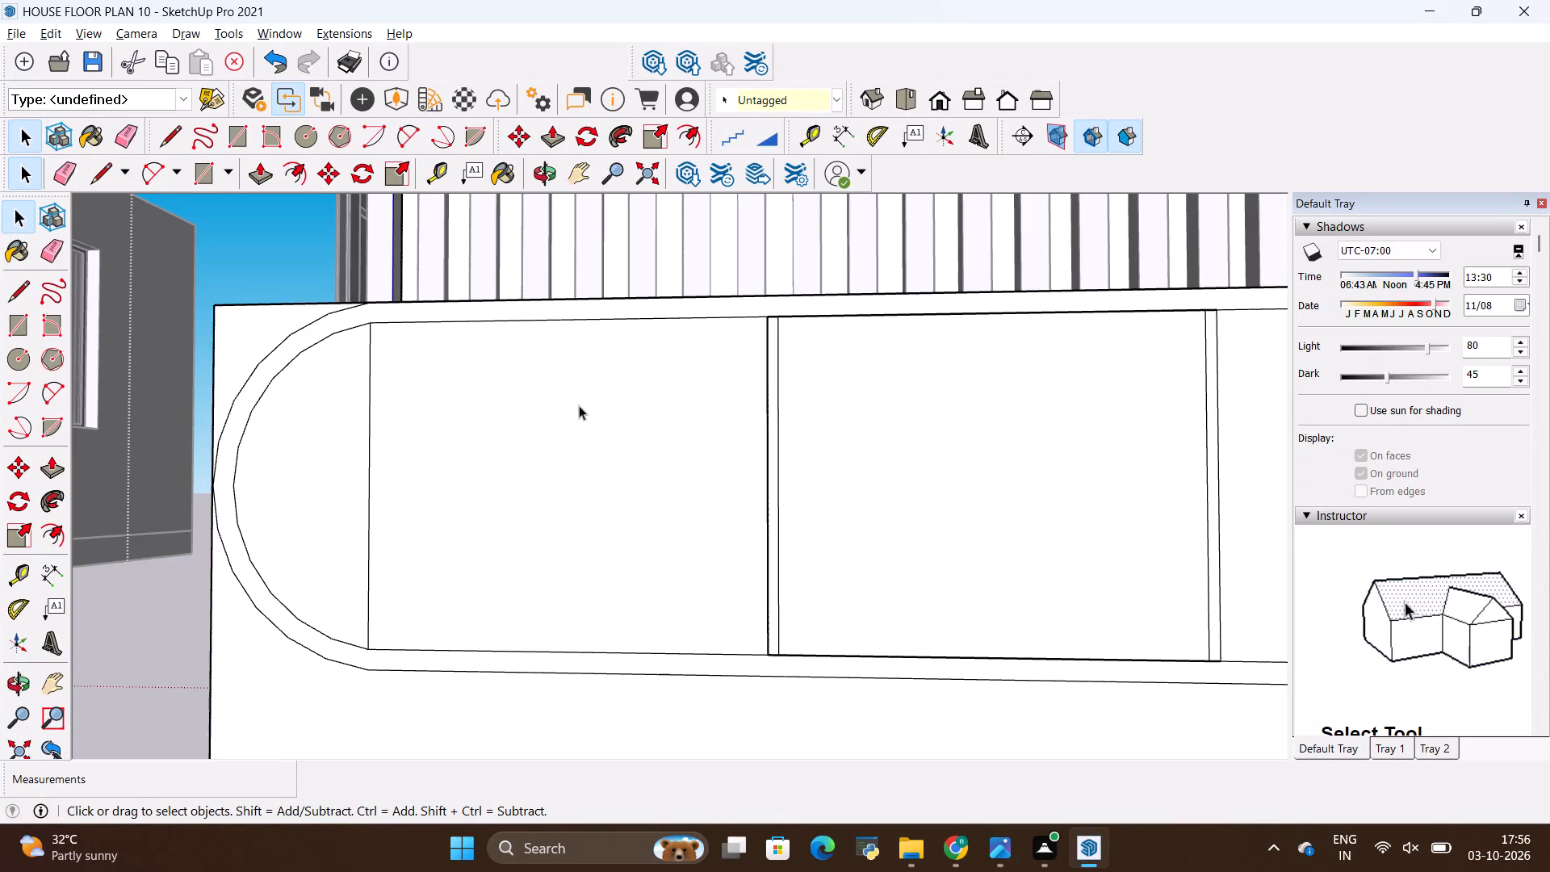
middle_drag(579, 405, 540, 445)
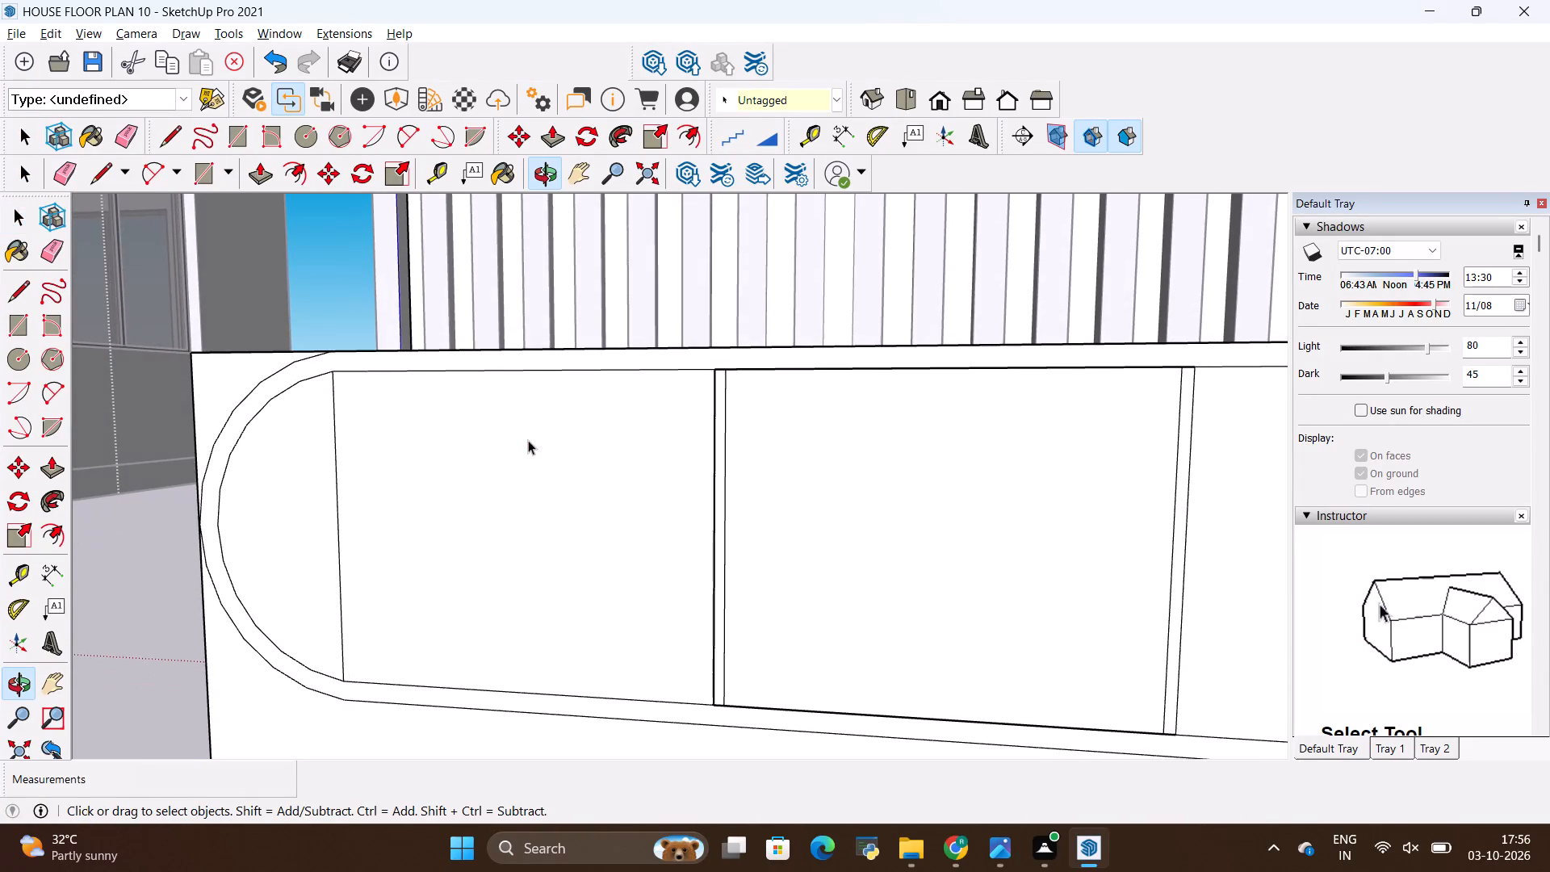
scroll(528, 440, down, 4)
middle_drag(509, 479, 526, 422)
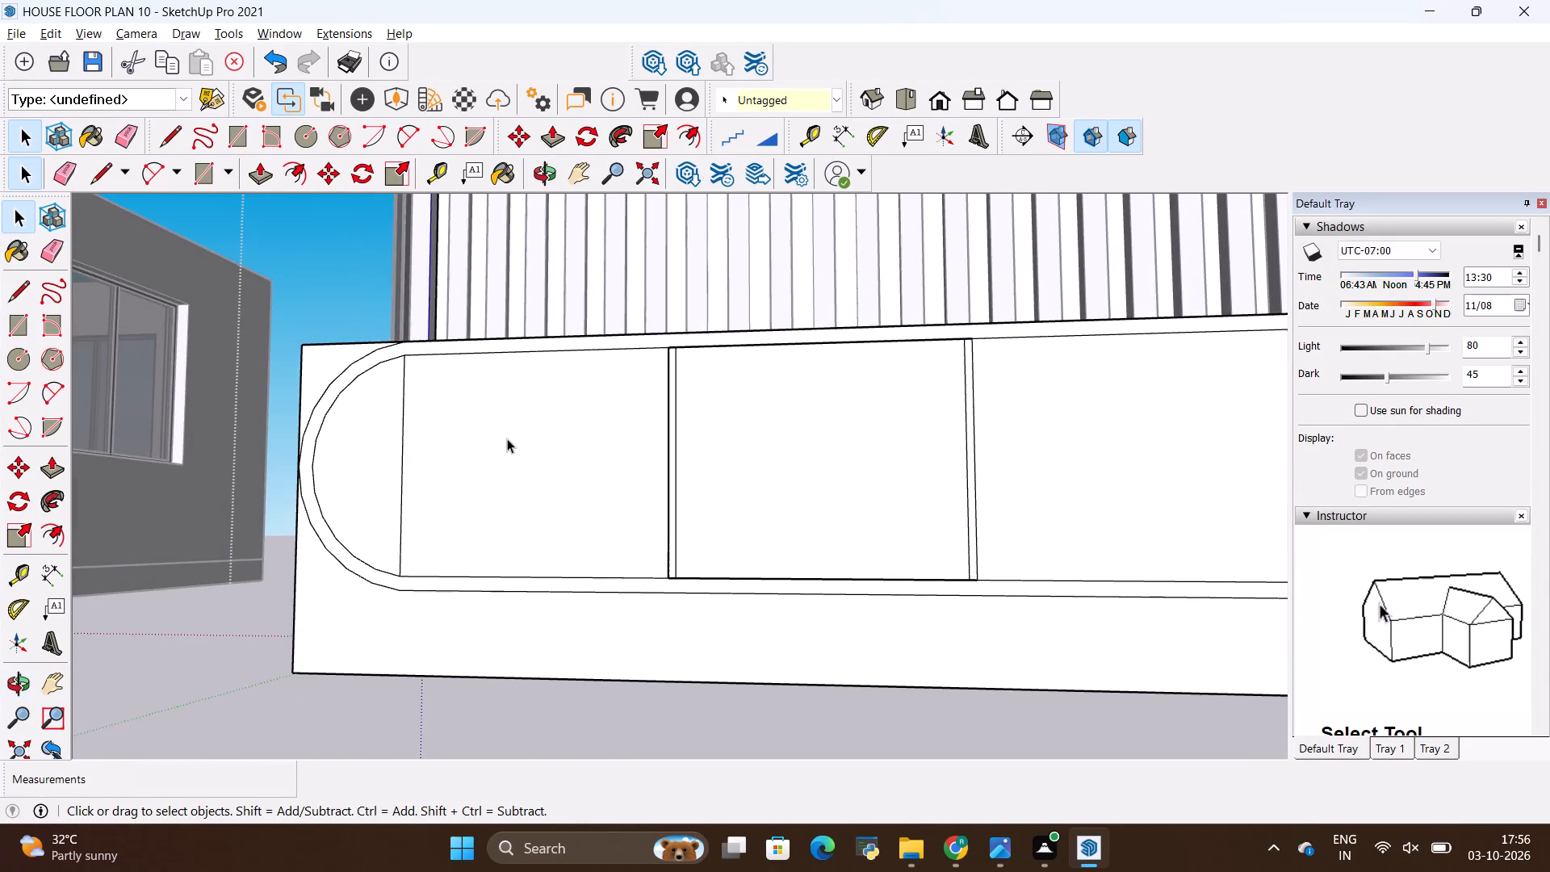
scroll(507, 439, down, 9)
scroll(510, 442, up, 8)
middle_drag(525, 438, 543, 484)
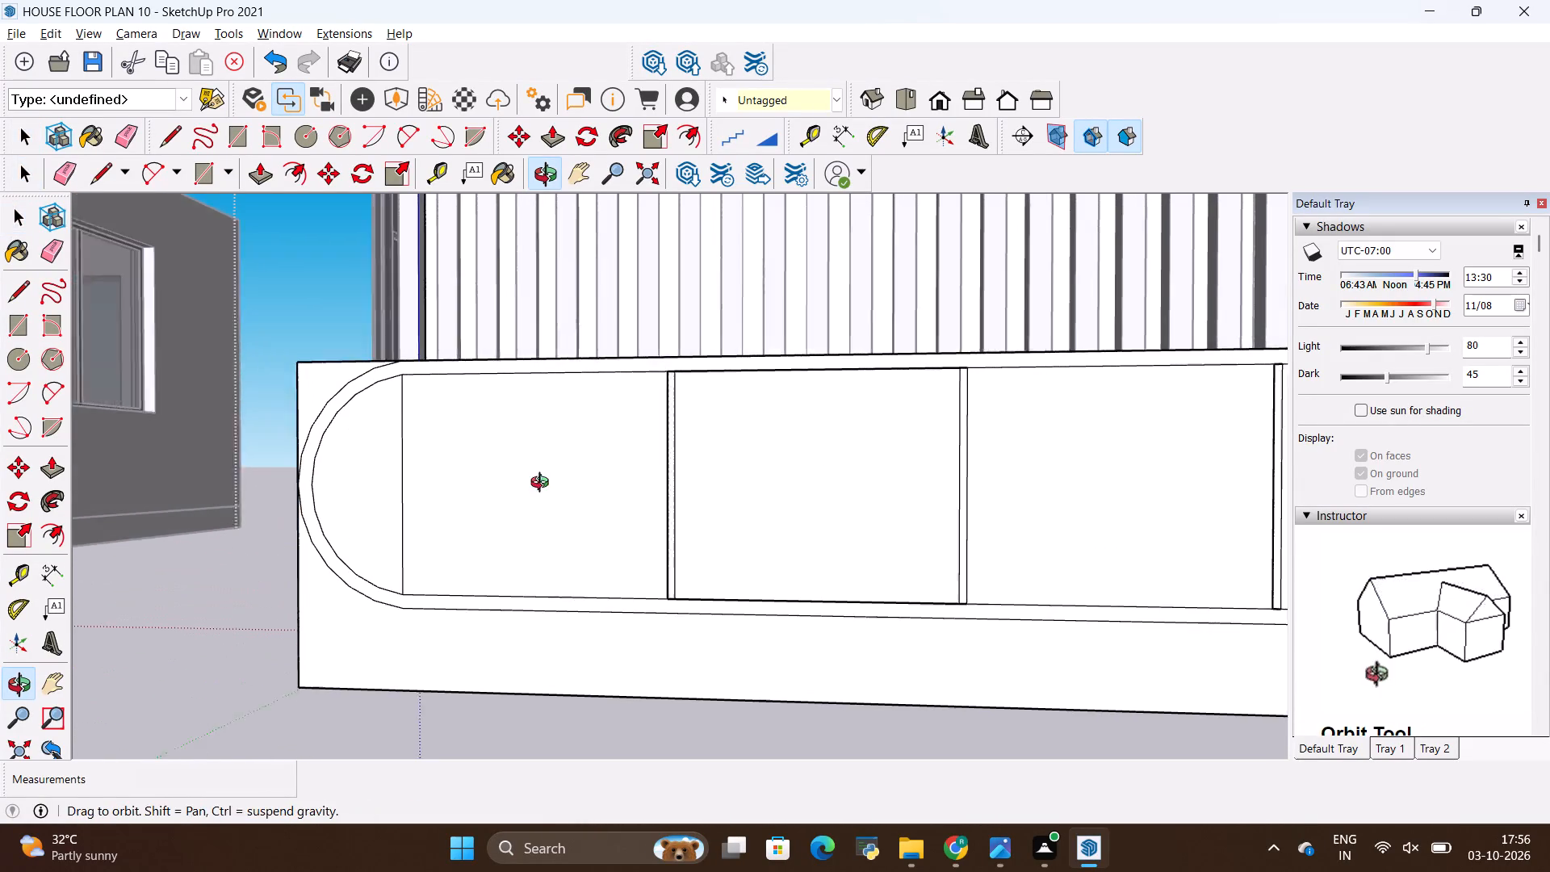
middle_drag(543, 484, 544, 487)
key(r)
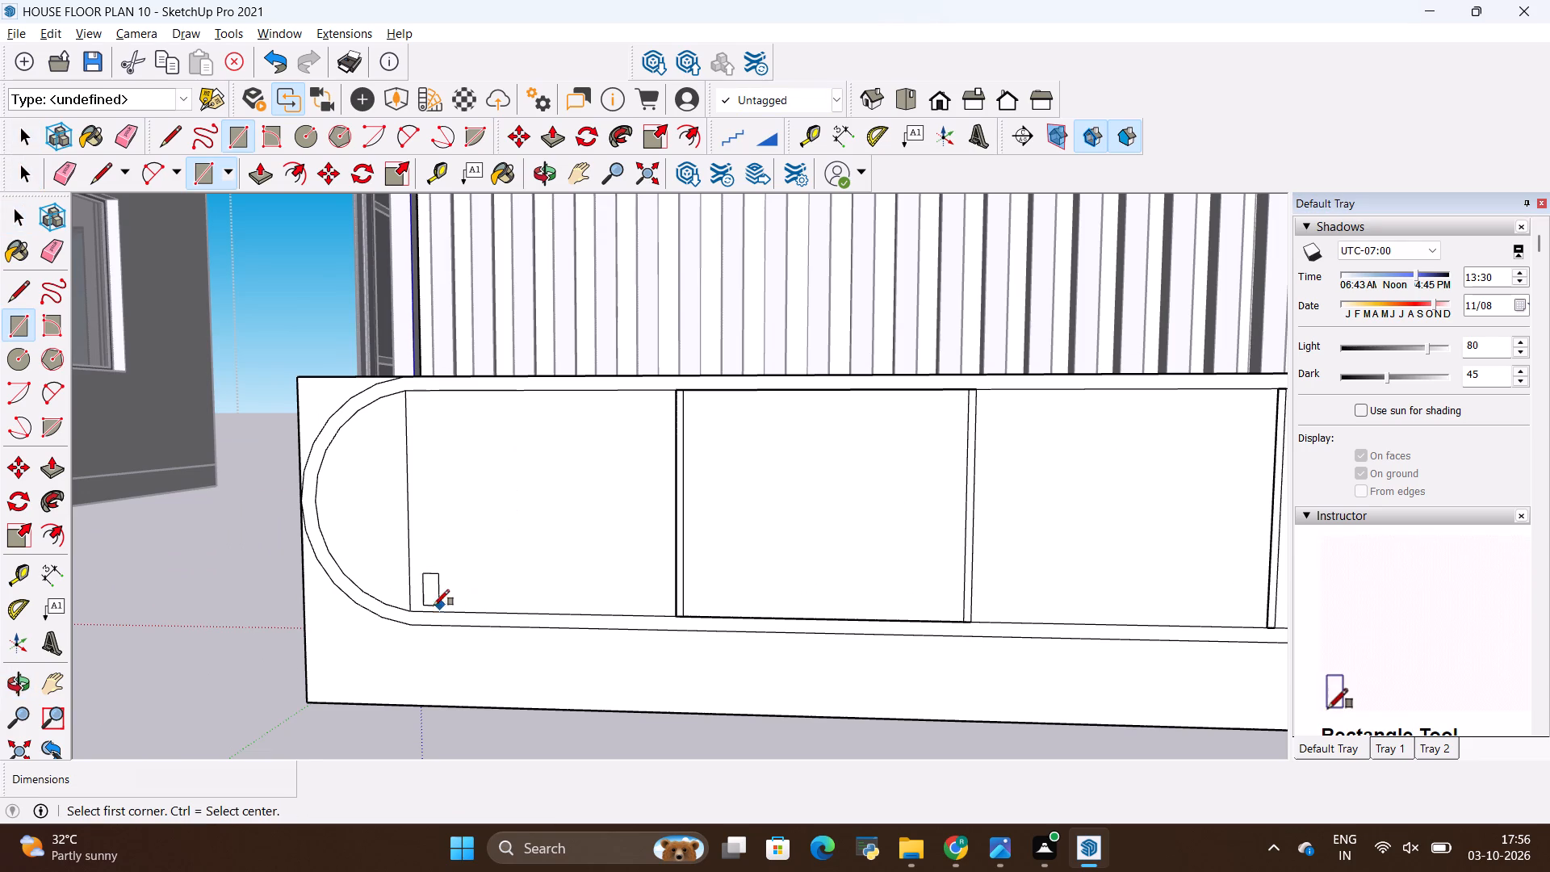
click(410, 609)
scroll(677, 384, up, 4)
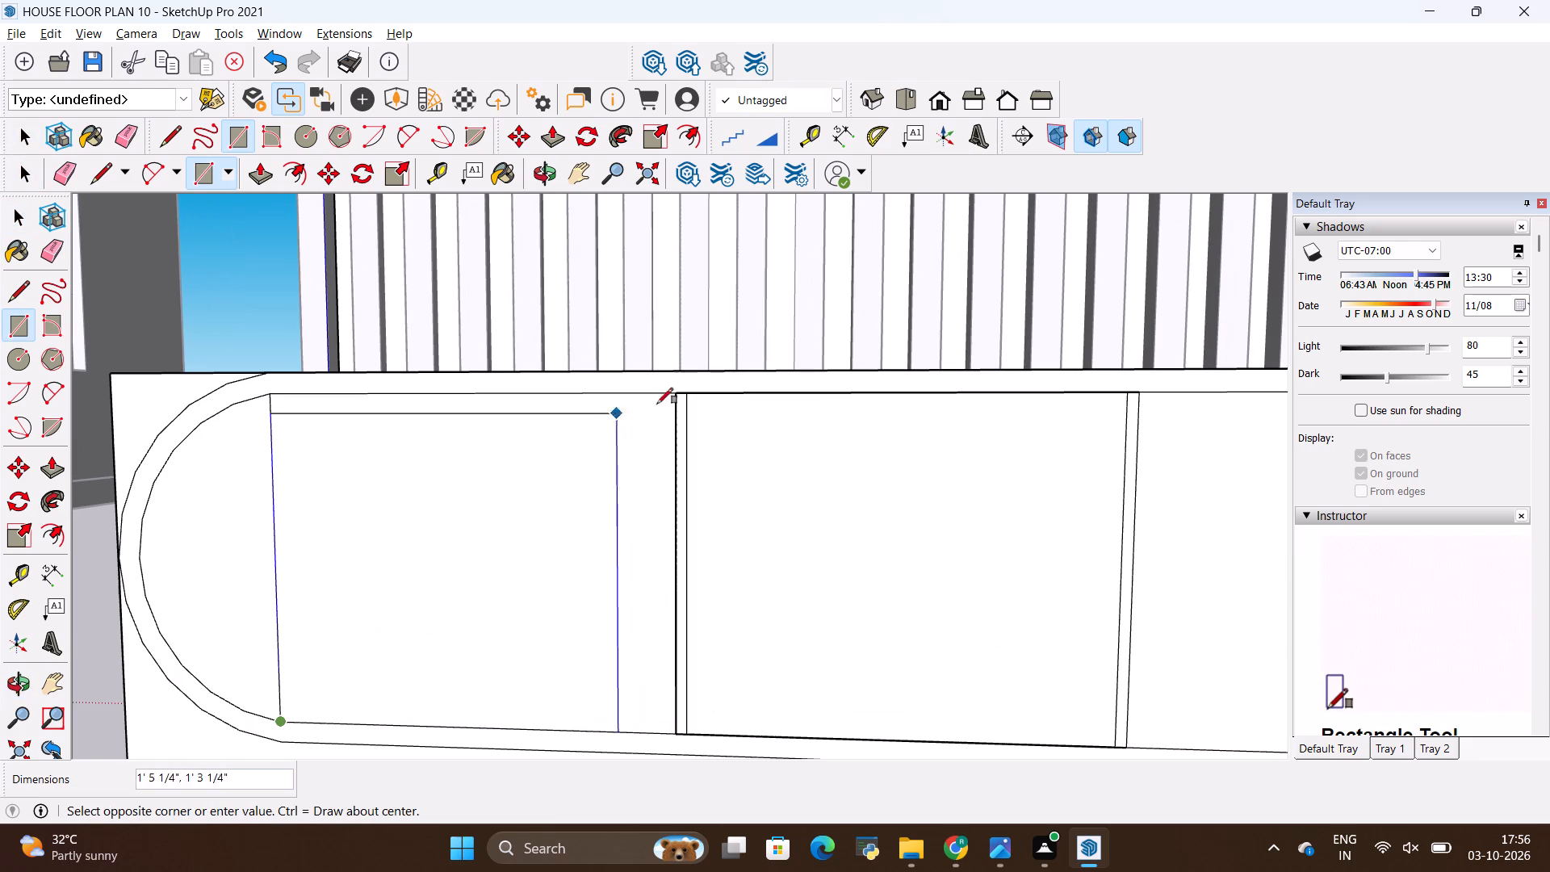
click(674, 395)
scroll(356, 443, down, 5)
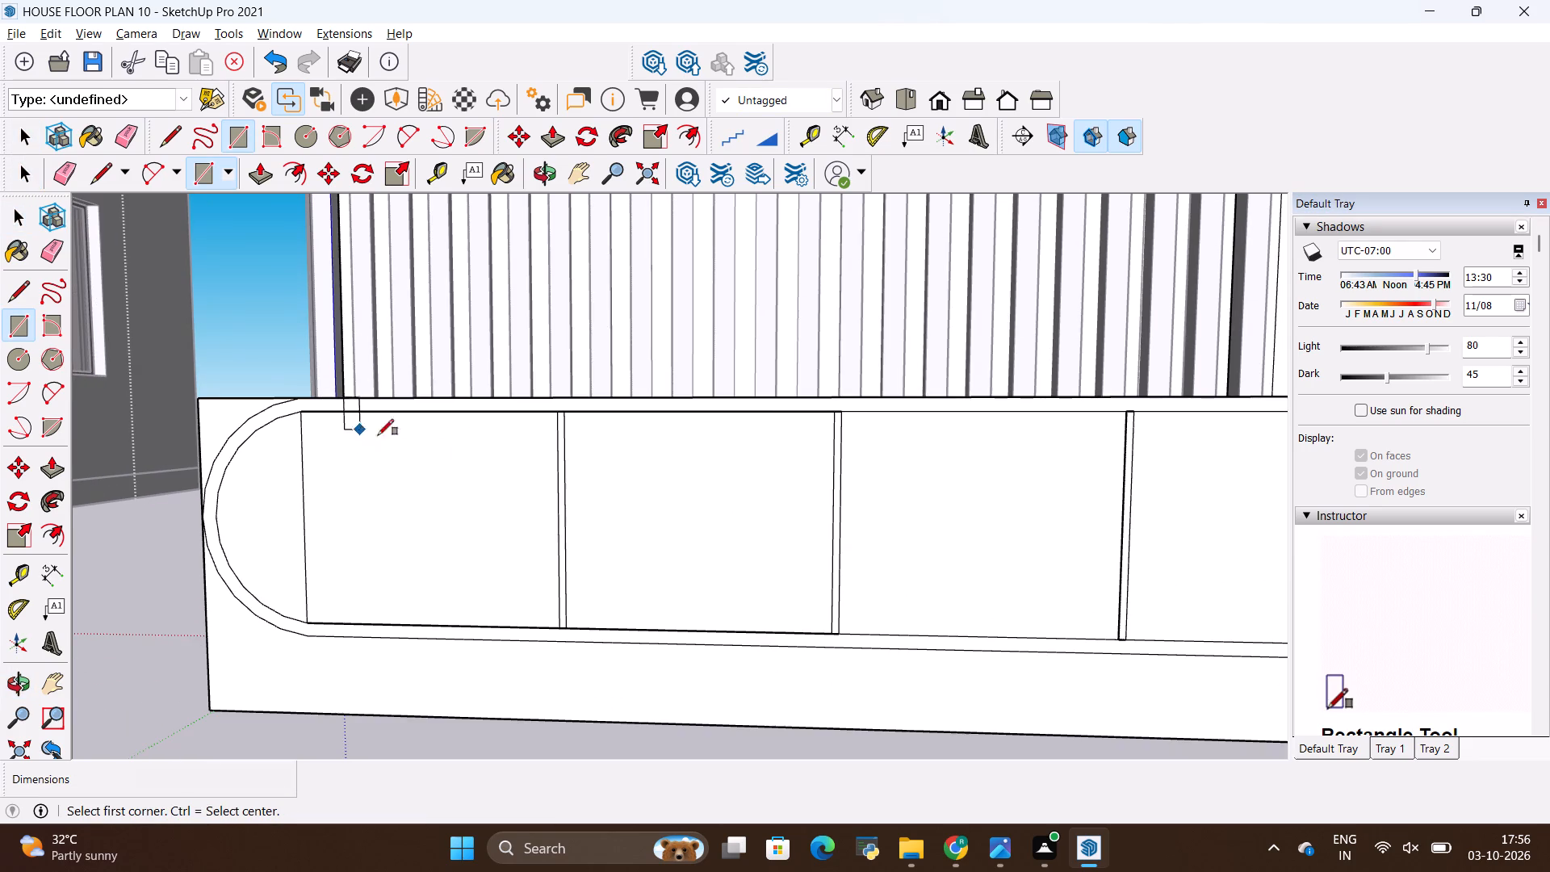
Draw rectangles over the second and third drawer faces from the rounded end, each filling the space between its divider strips.
scroll(590, 641, up, 6)
click(555, 618)
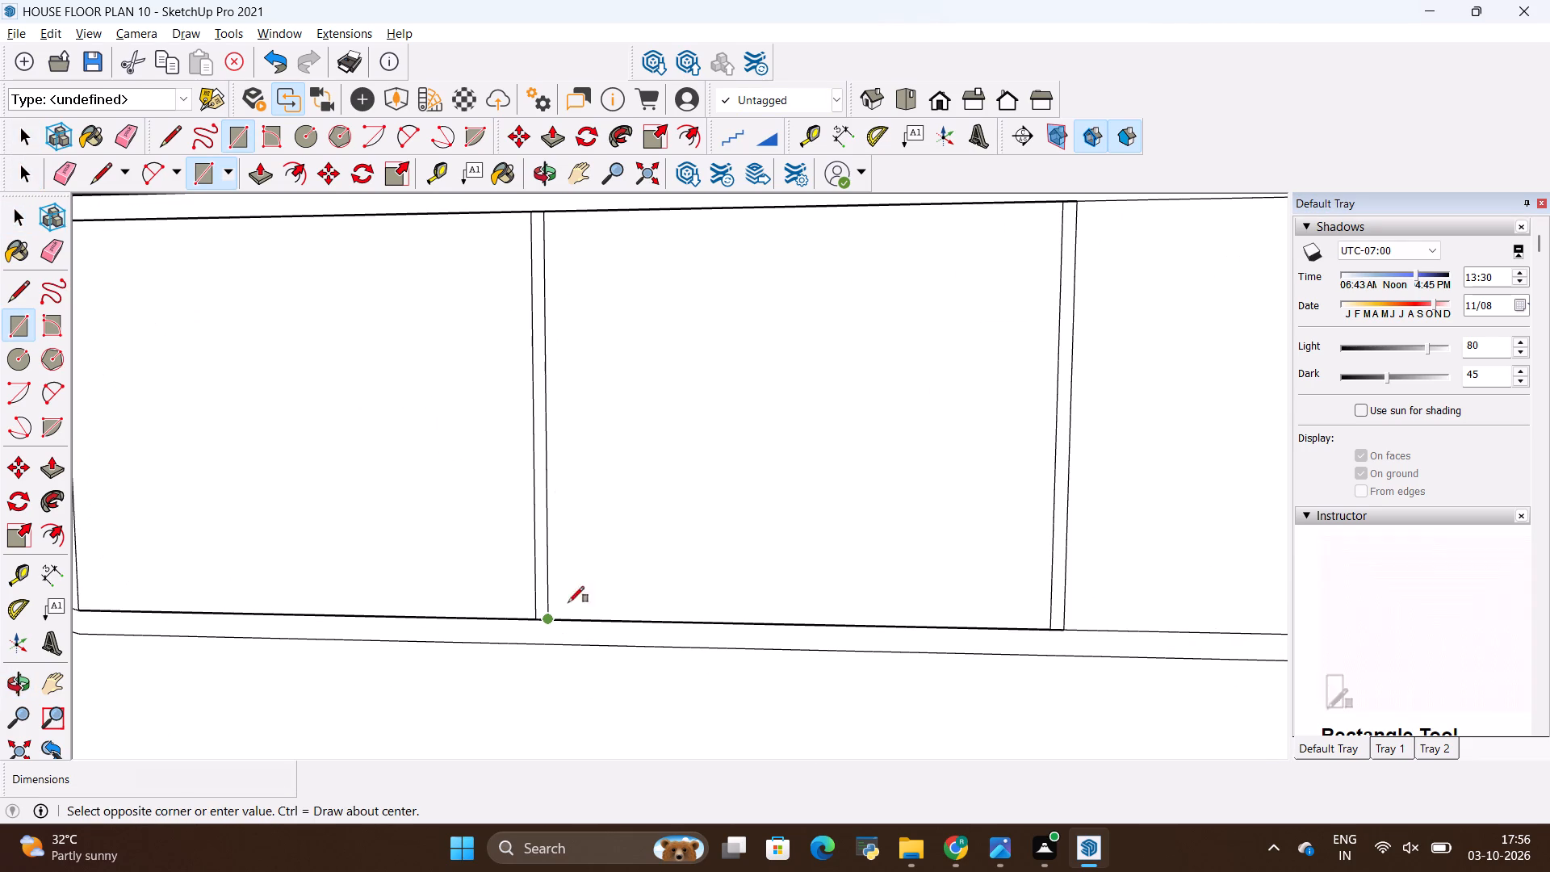
click(1062, 210)
scroll(563, 566, down, 3)
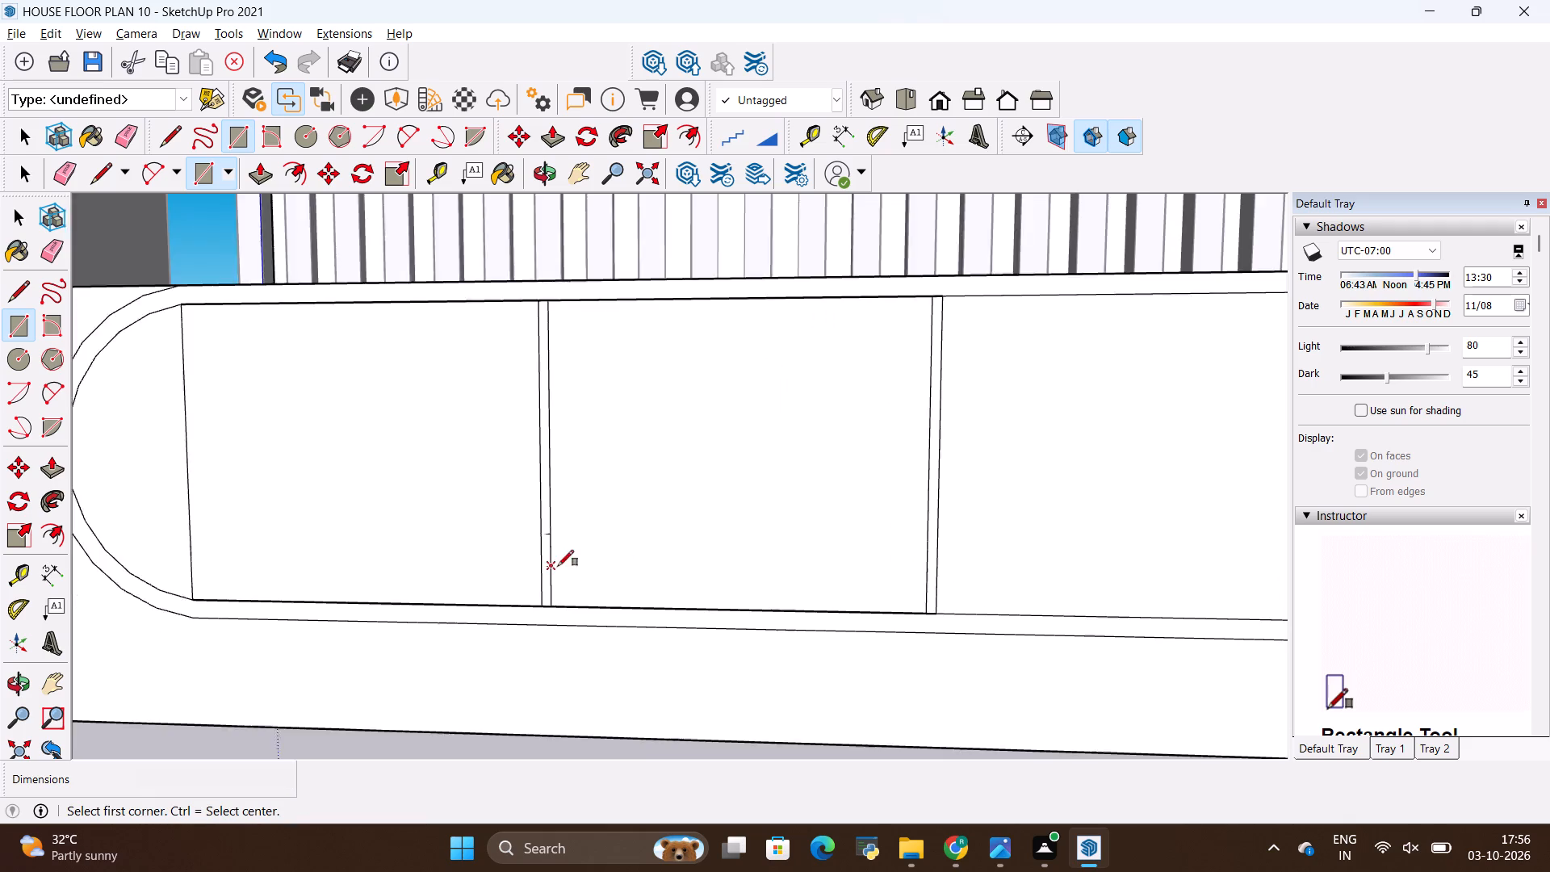
scroll(558, 566, down, 6)
scroll(823, 574, up, 6)
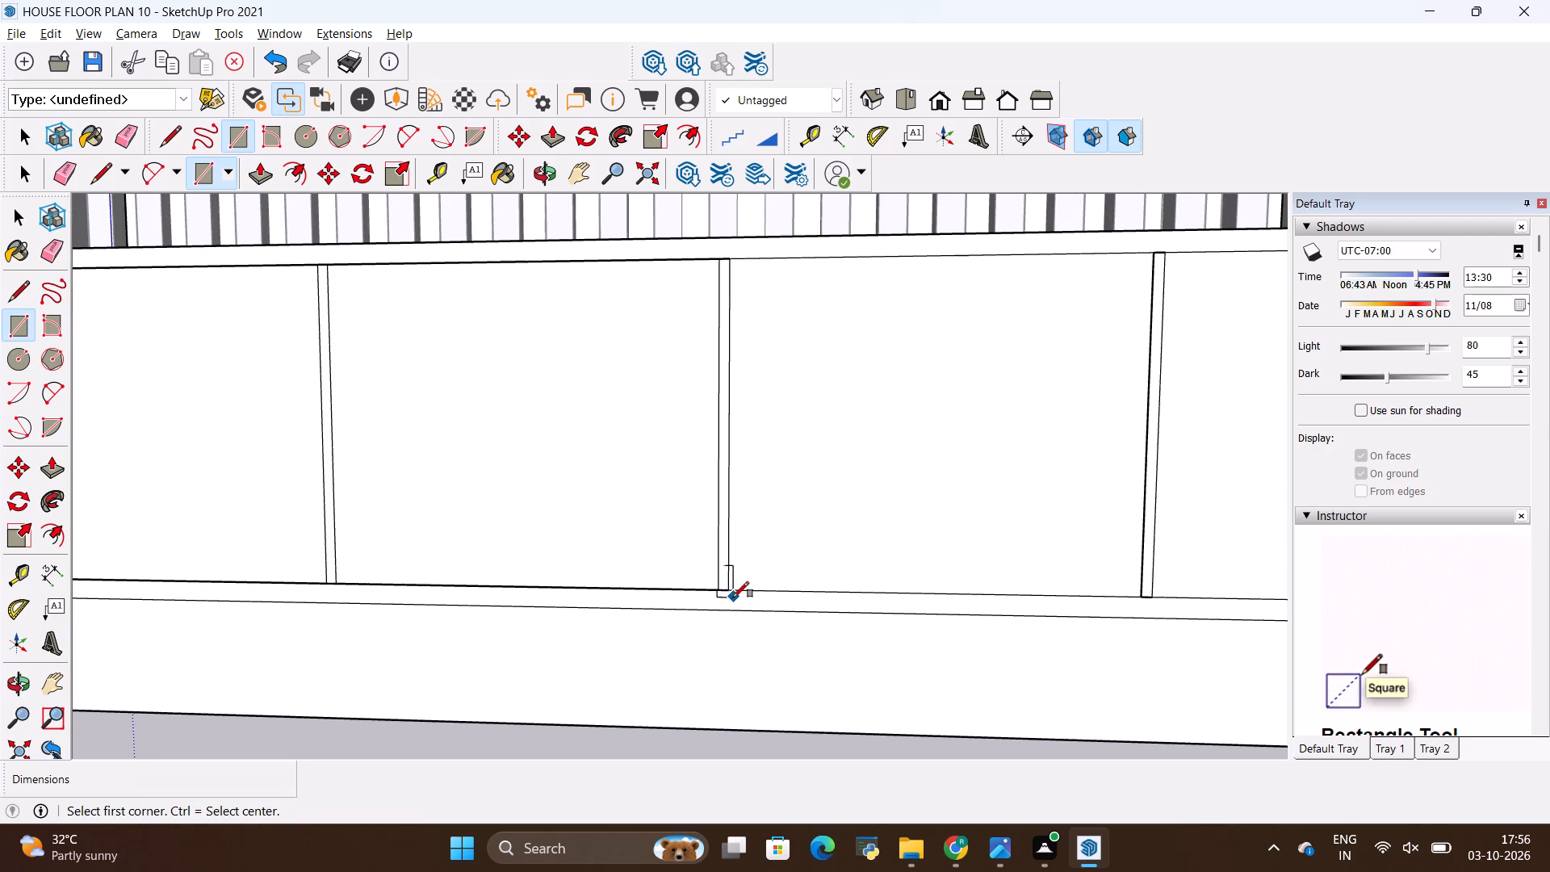
click(731, 589)
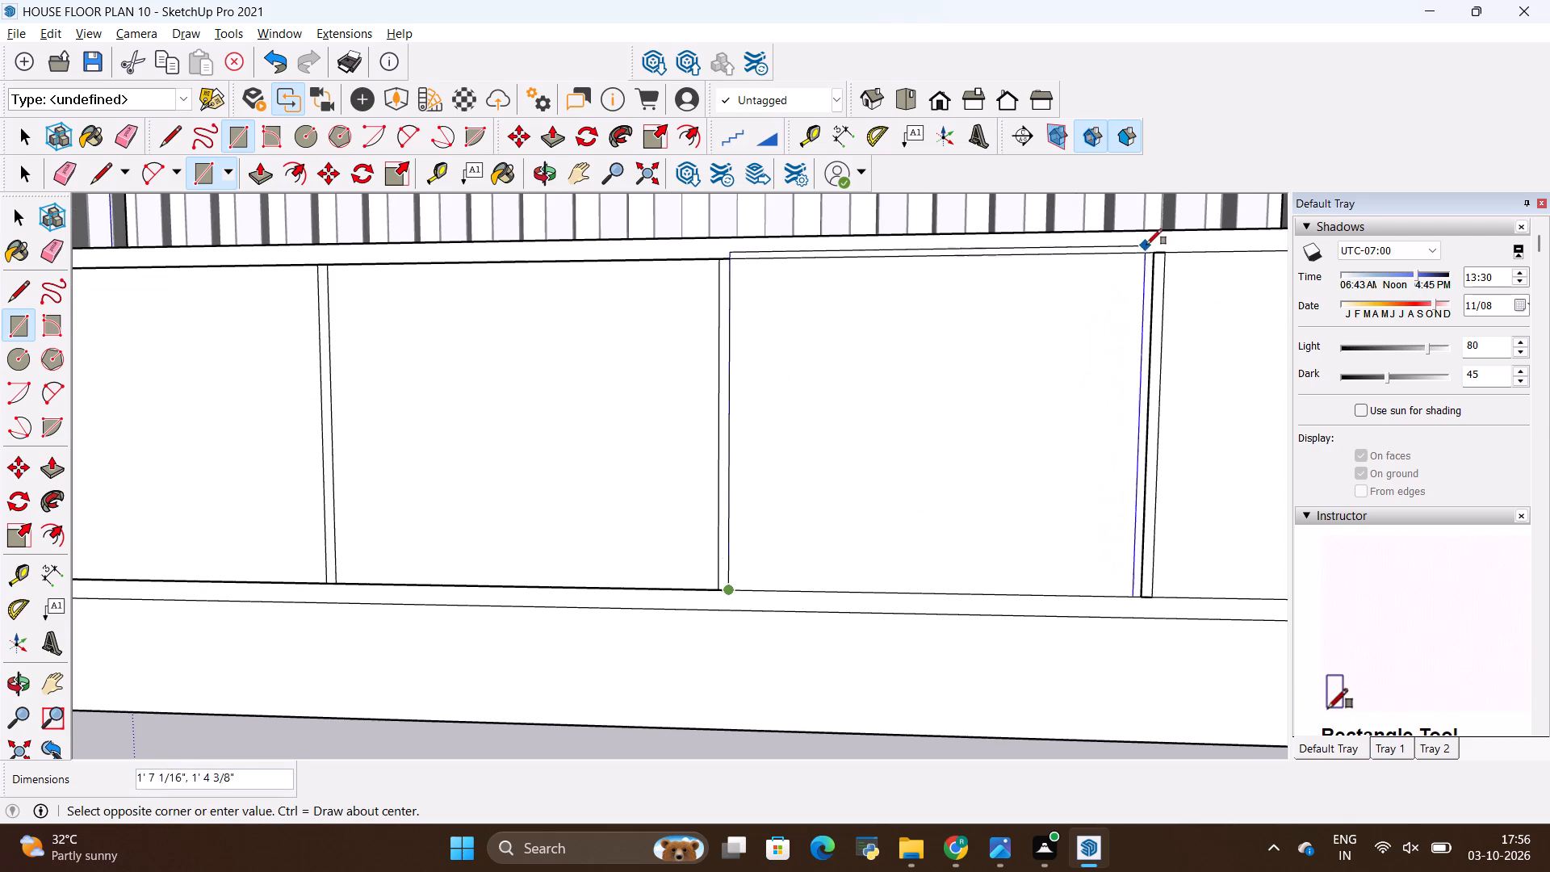
click(1152, 254)
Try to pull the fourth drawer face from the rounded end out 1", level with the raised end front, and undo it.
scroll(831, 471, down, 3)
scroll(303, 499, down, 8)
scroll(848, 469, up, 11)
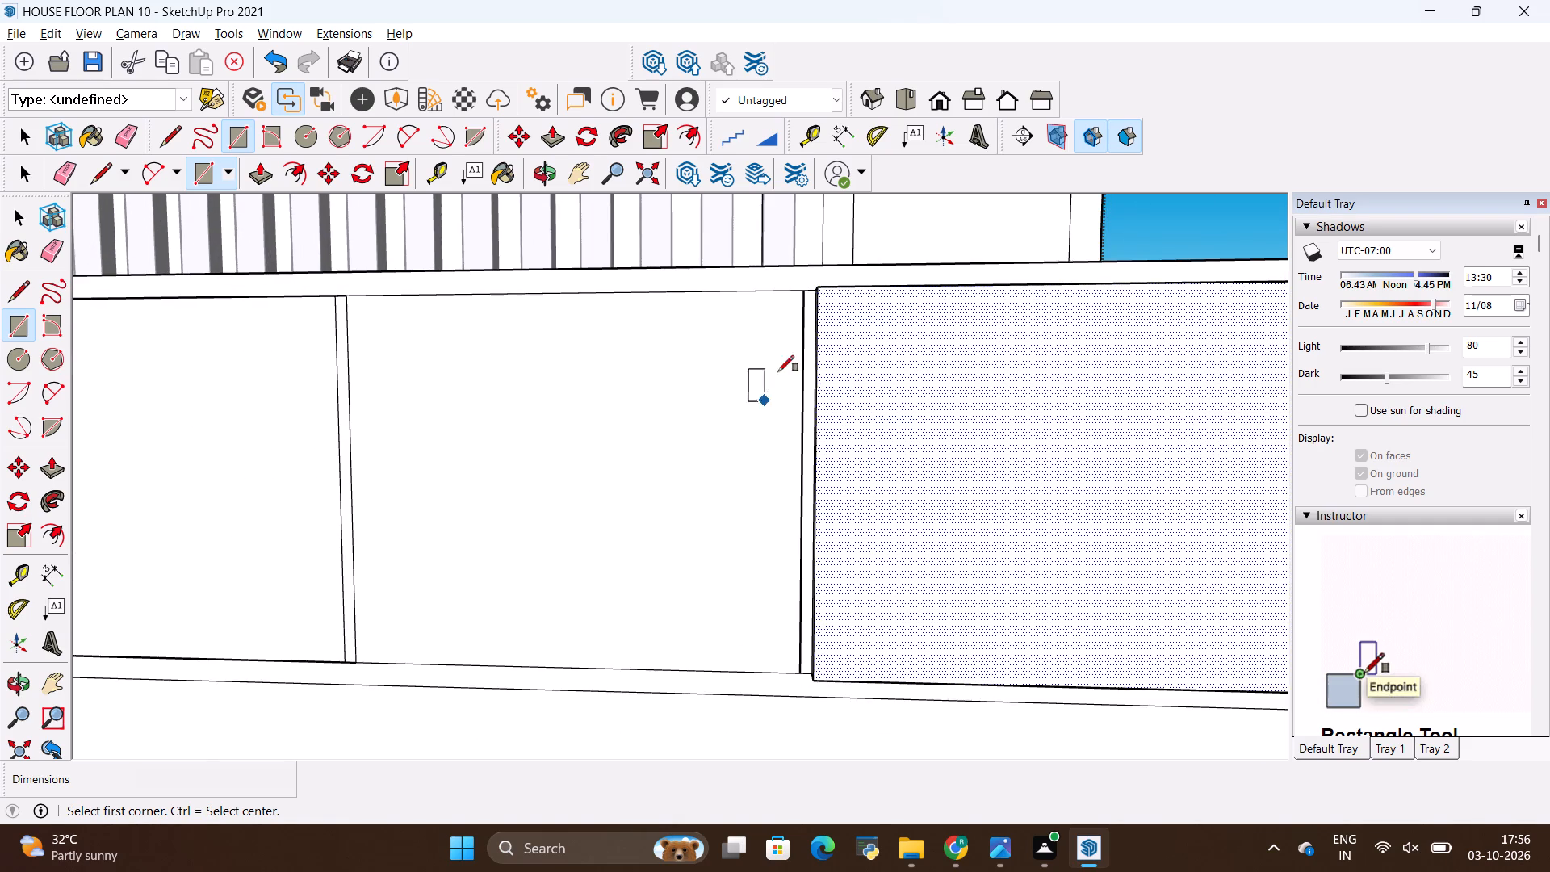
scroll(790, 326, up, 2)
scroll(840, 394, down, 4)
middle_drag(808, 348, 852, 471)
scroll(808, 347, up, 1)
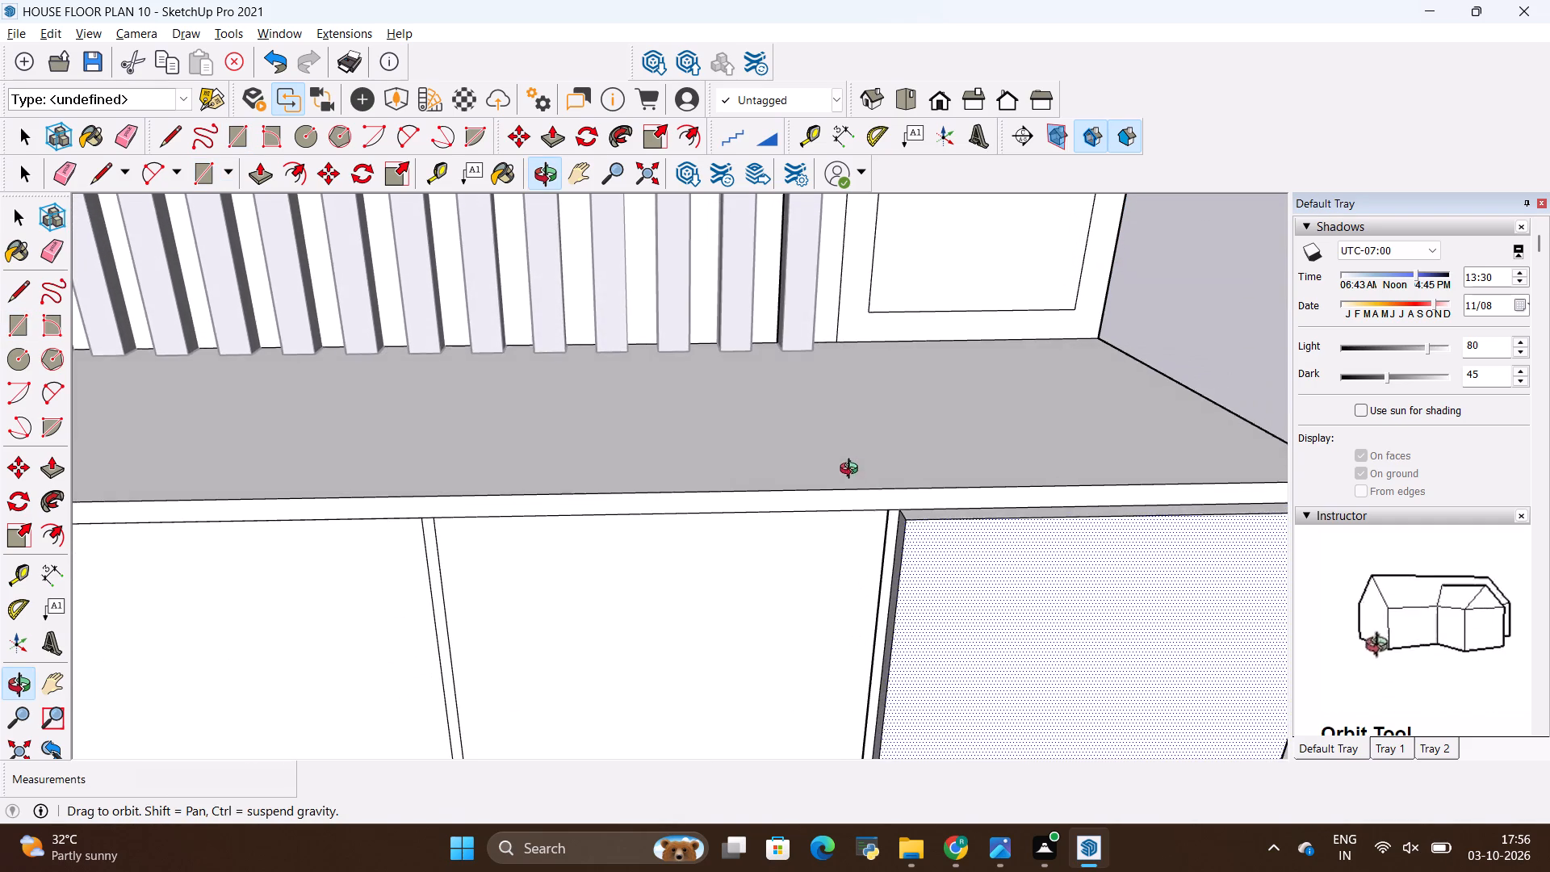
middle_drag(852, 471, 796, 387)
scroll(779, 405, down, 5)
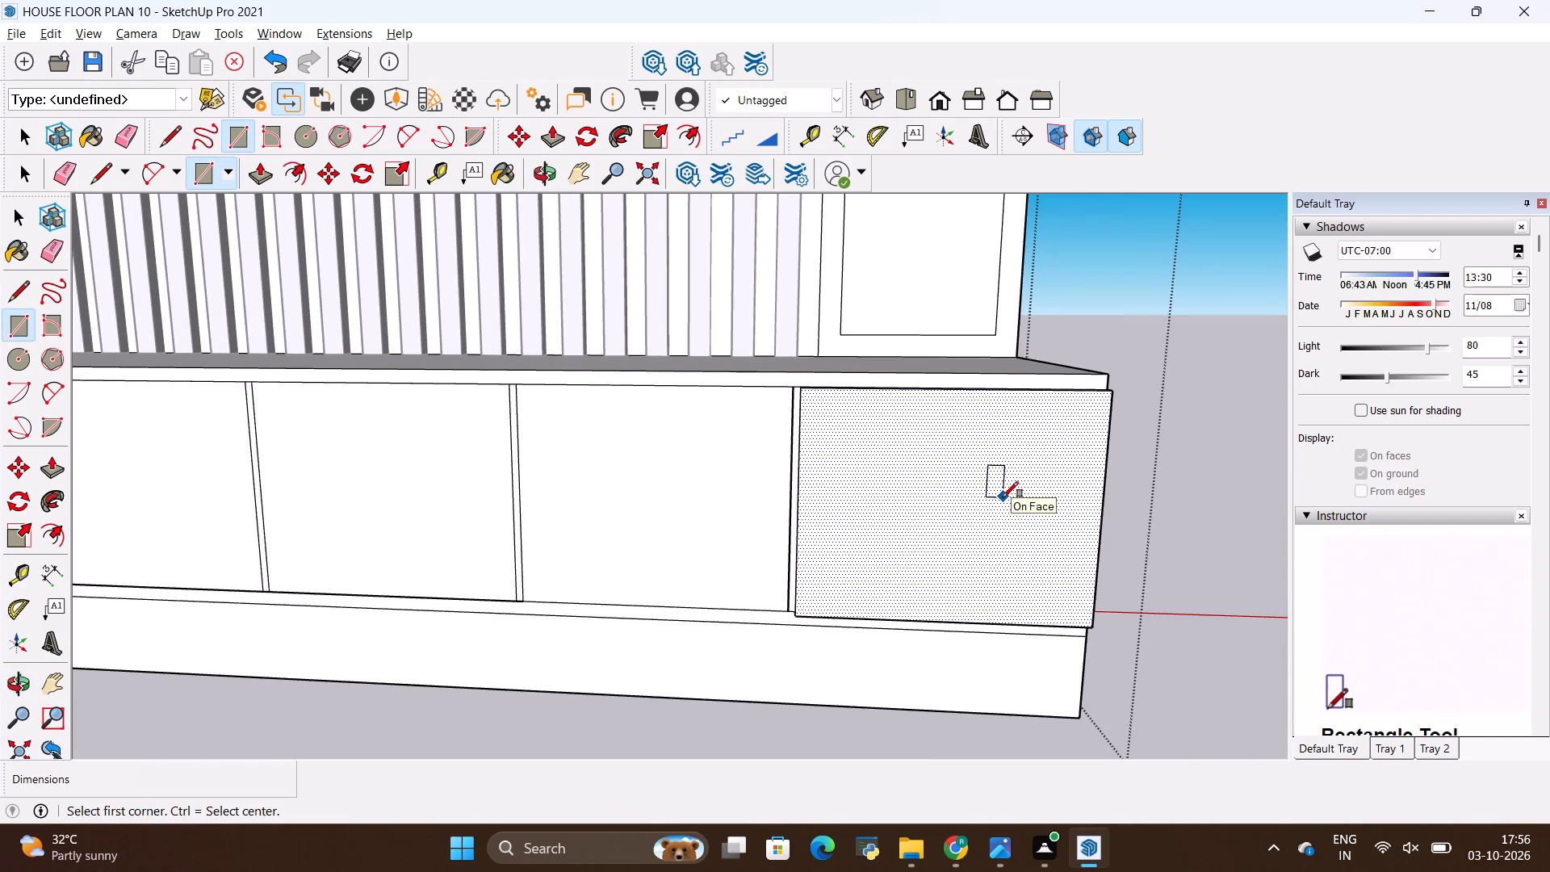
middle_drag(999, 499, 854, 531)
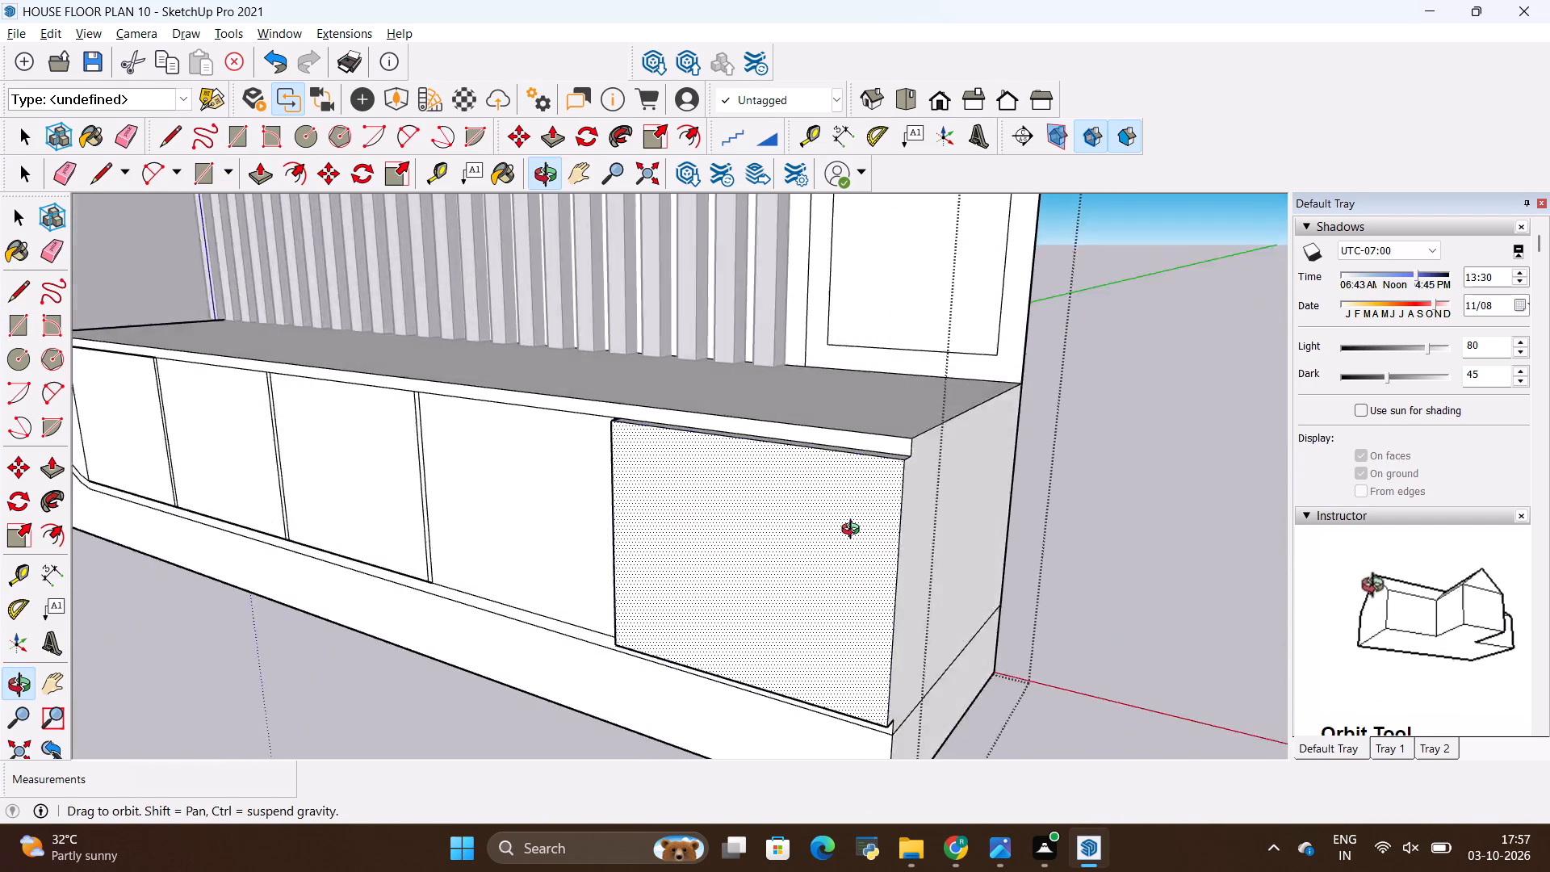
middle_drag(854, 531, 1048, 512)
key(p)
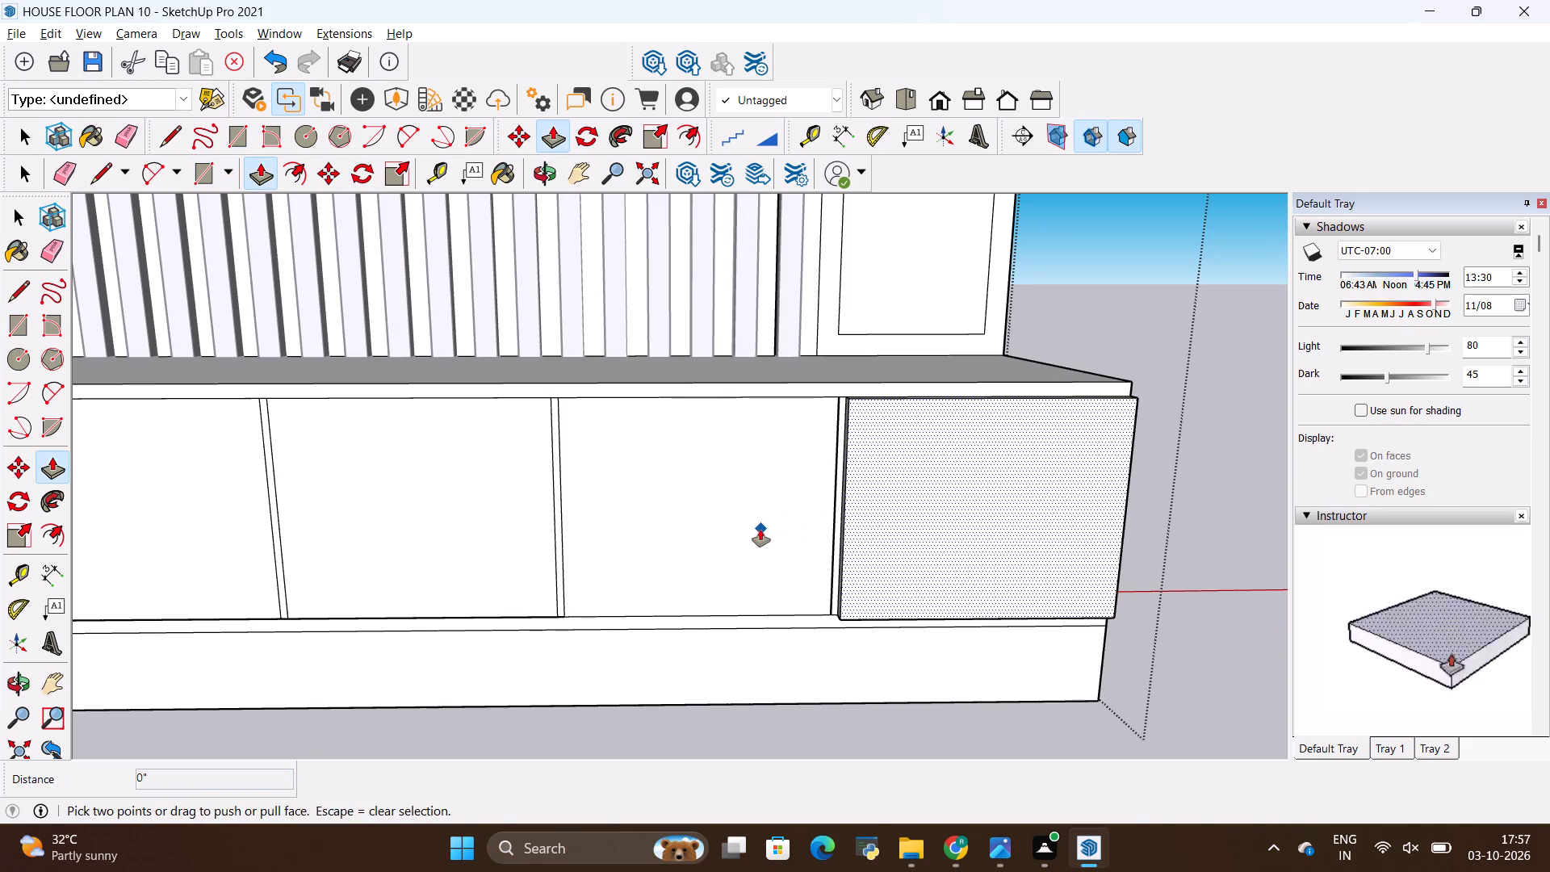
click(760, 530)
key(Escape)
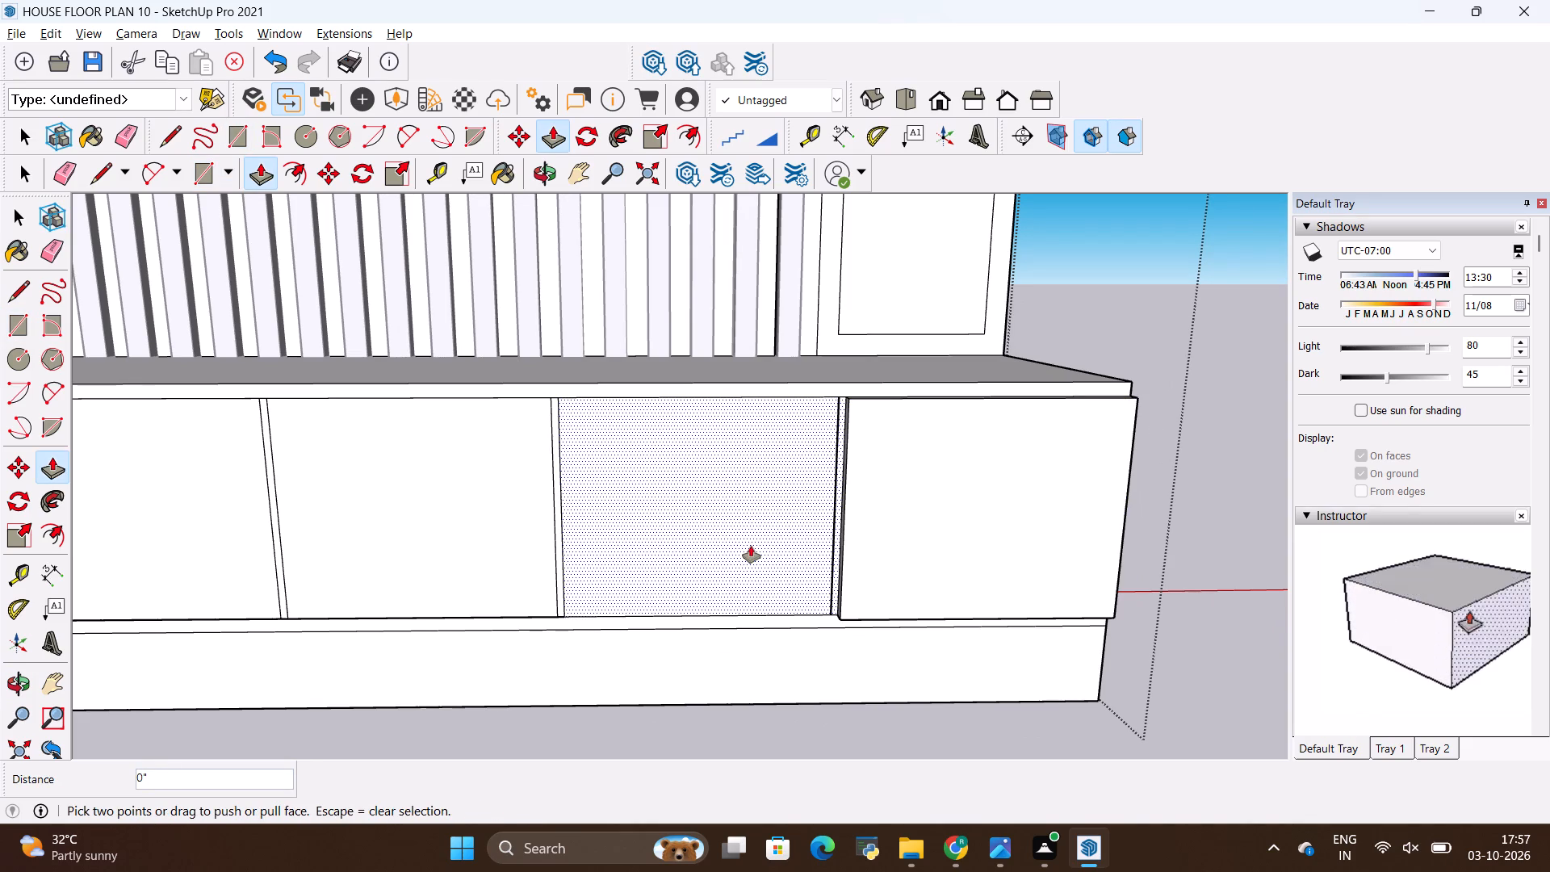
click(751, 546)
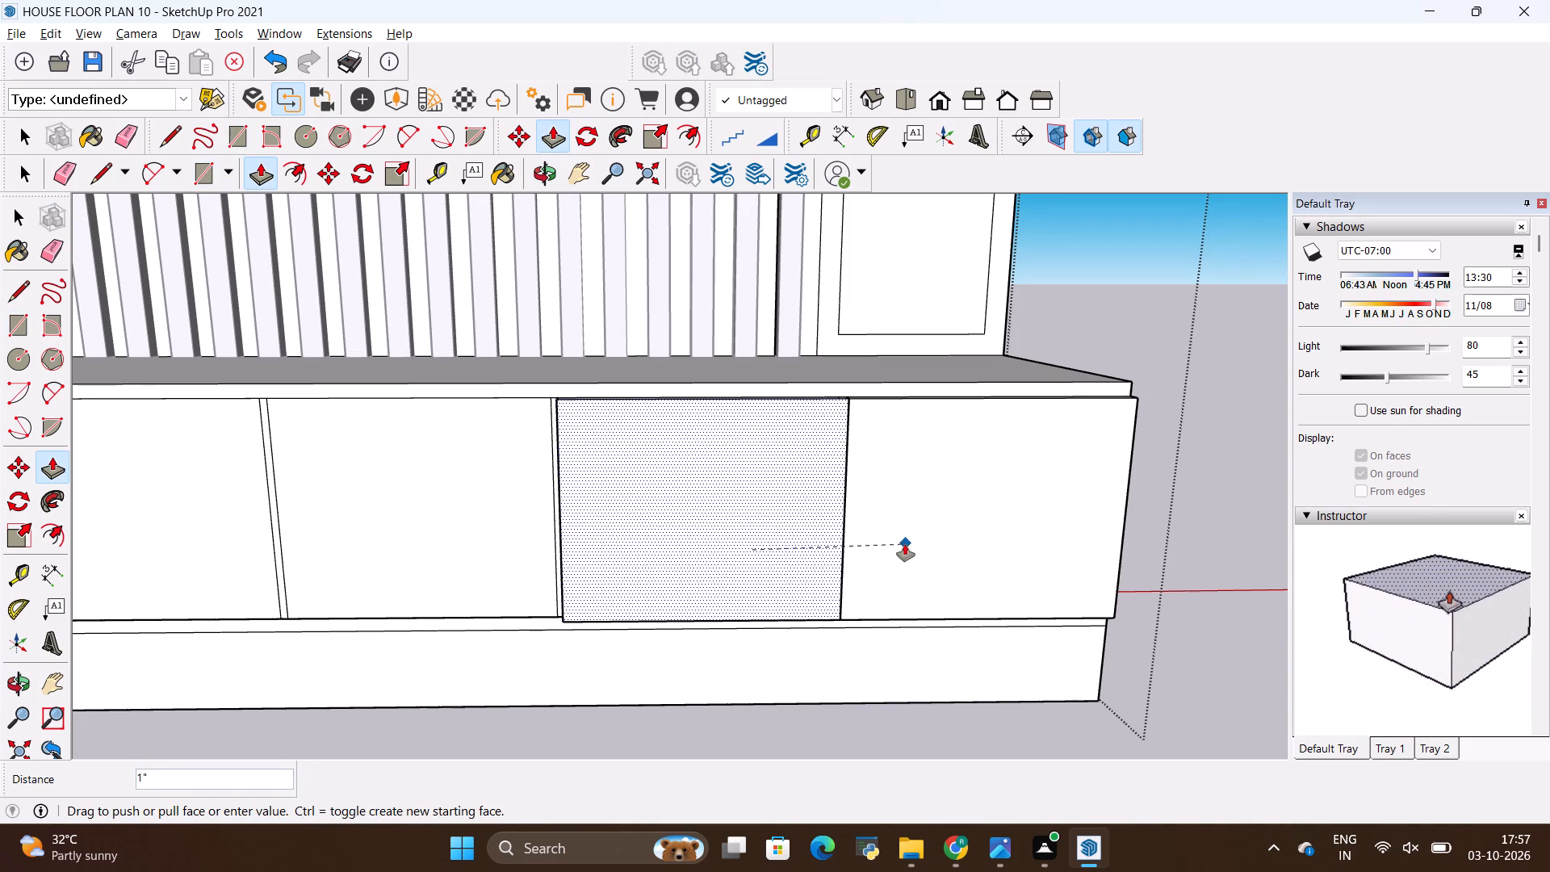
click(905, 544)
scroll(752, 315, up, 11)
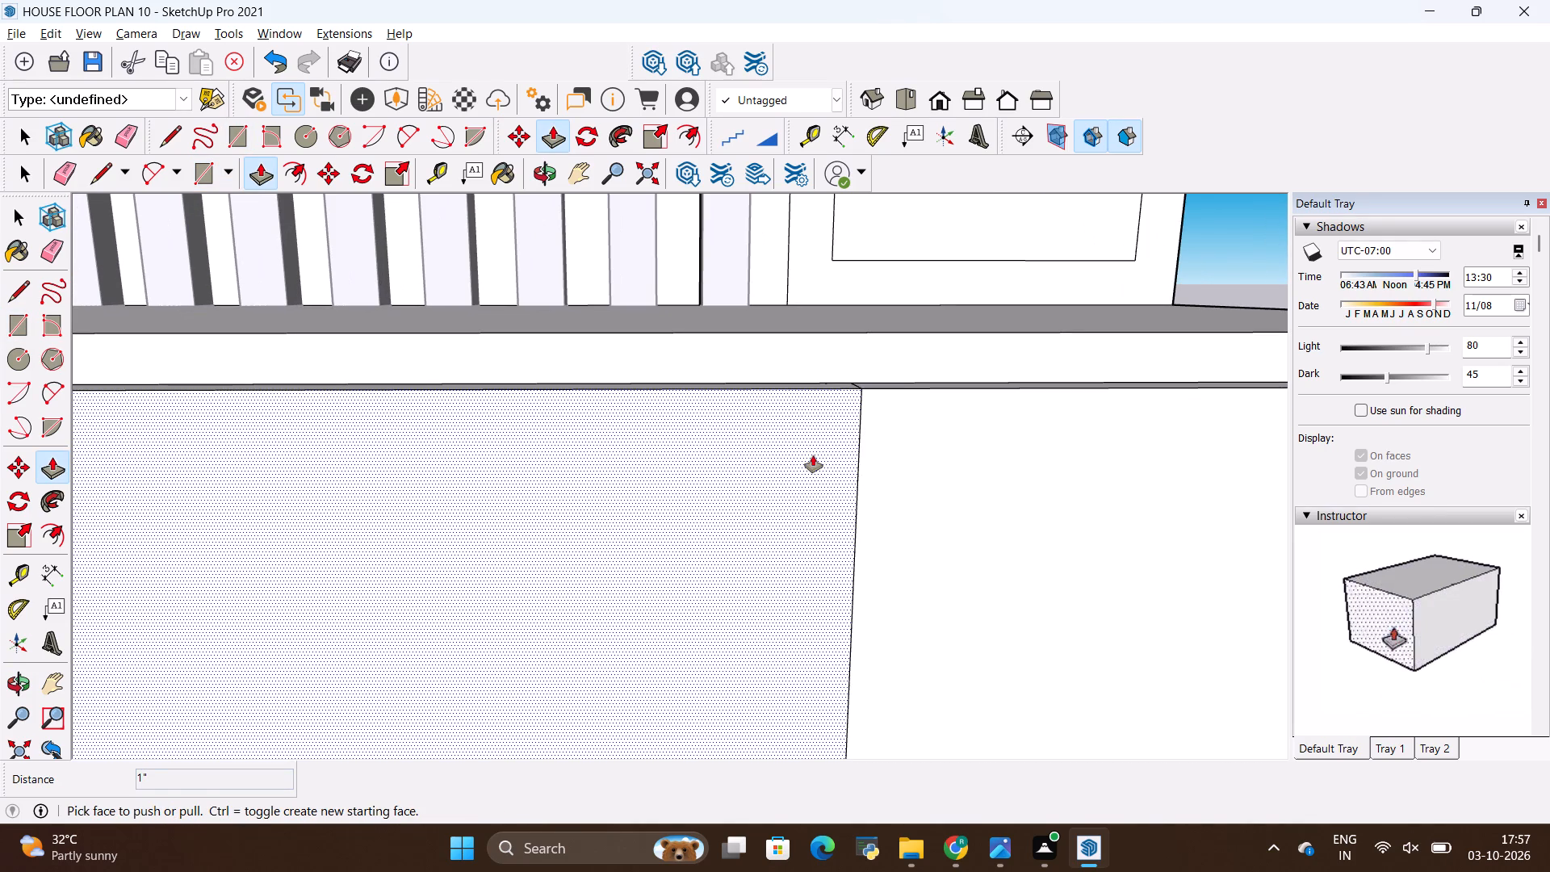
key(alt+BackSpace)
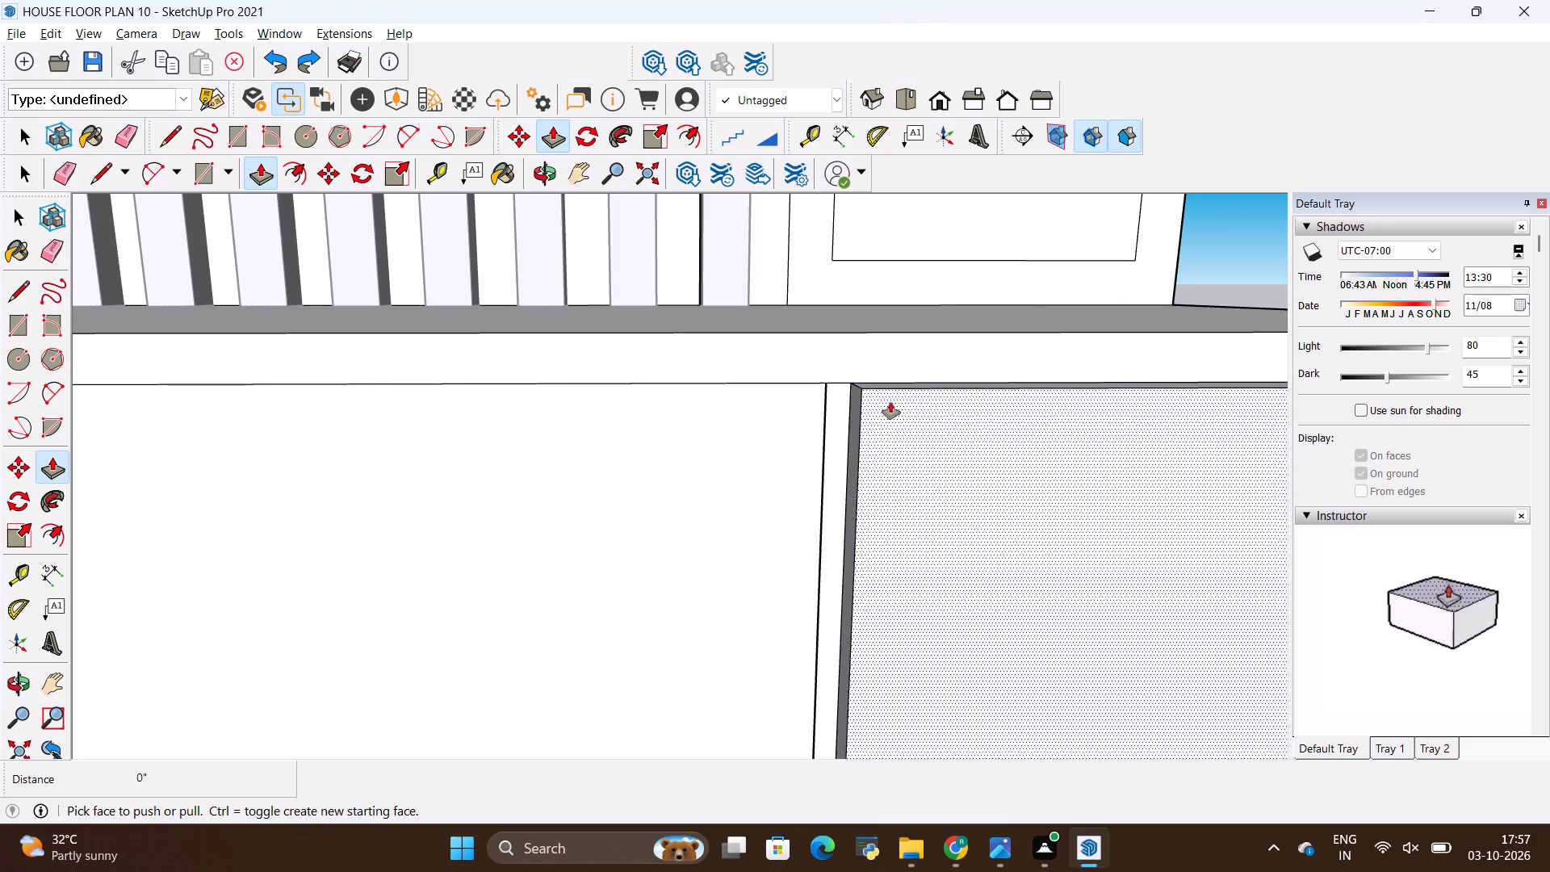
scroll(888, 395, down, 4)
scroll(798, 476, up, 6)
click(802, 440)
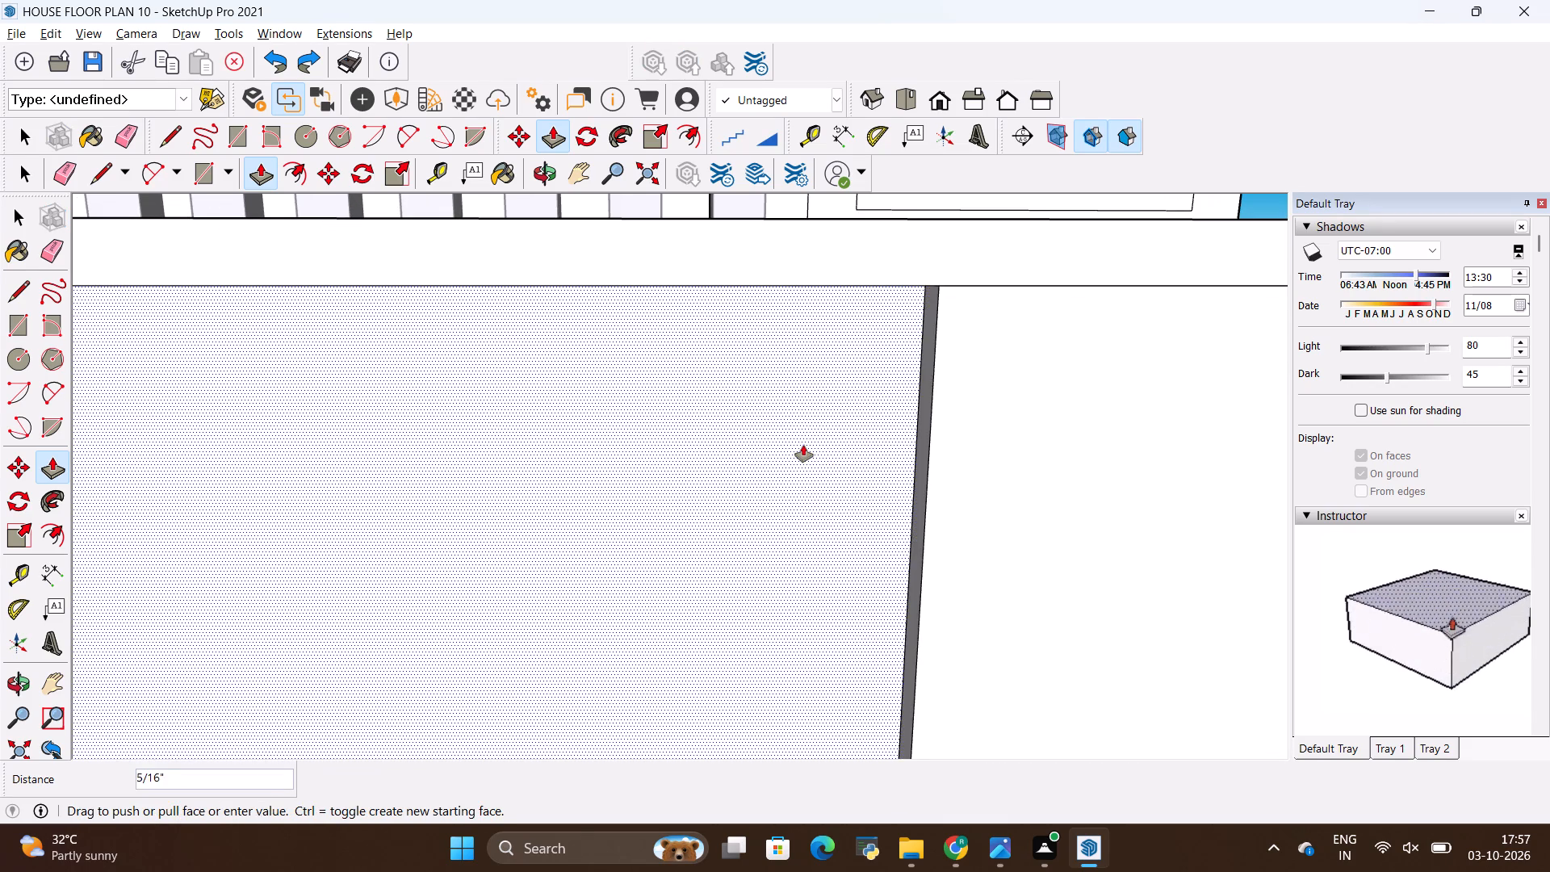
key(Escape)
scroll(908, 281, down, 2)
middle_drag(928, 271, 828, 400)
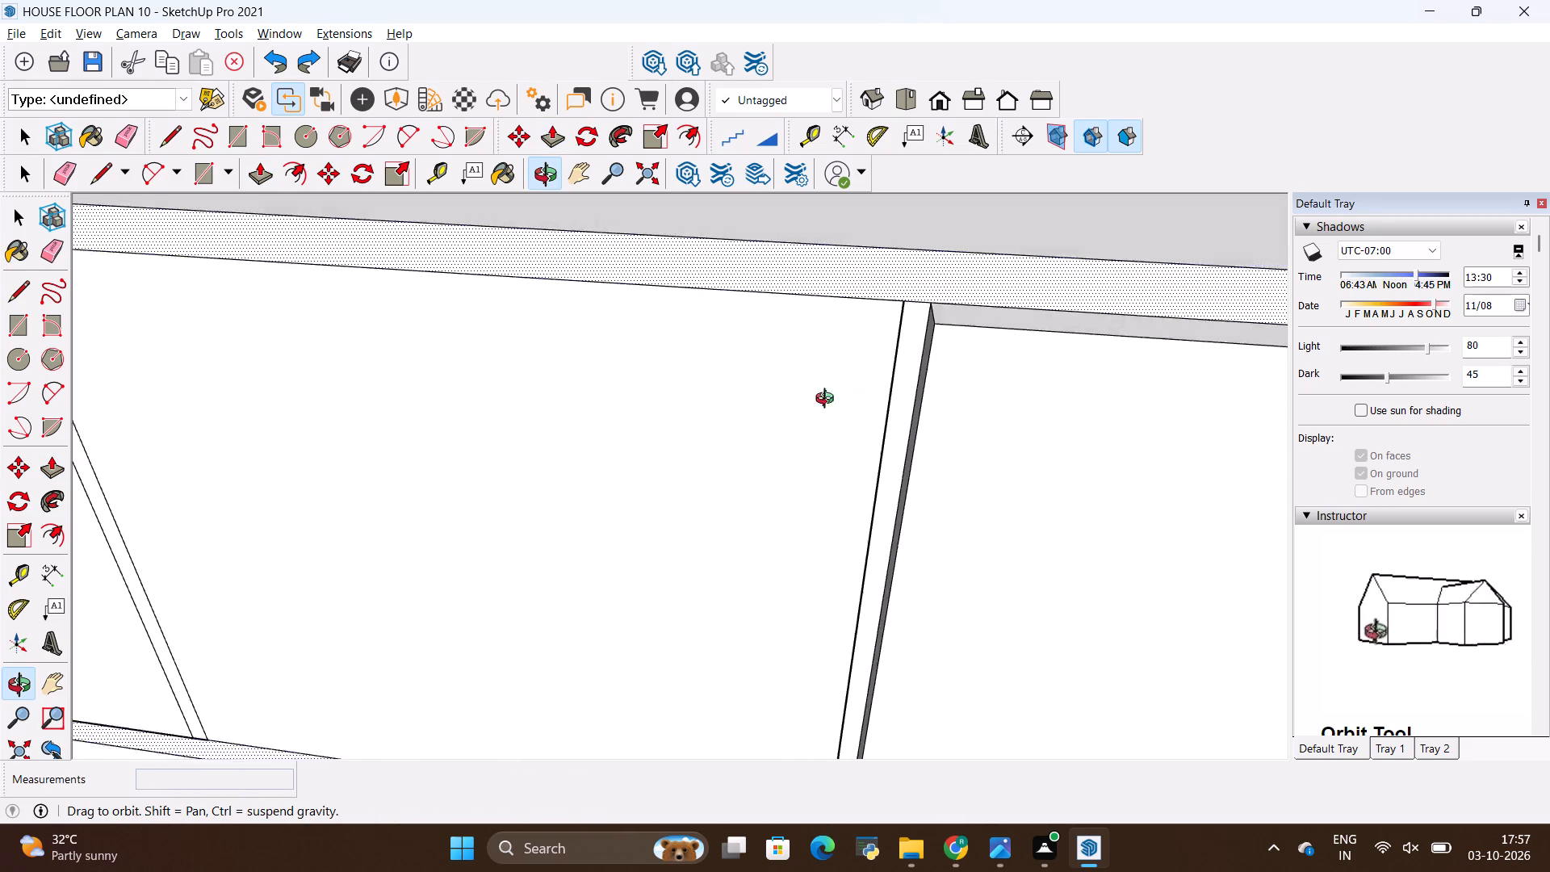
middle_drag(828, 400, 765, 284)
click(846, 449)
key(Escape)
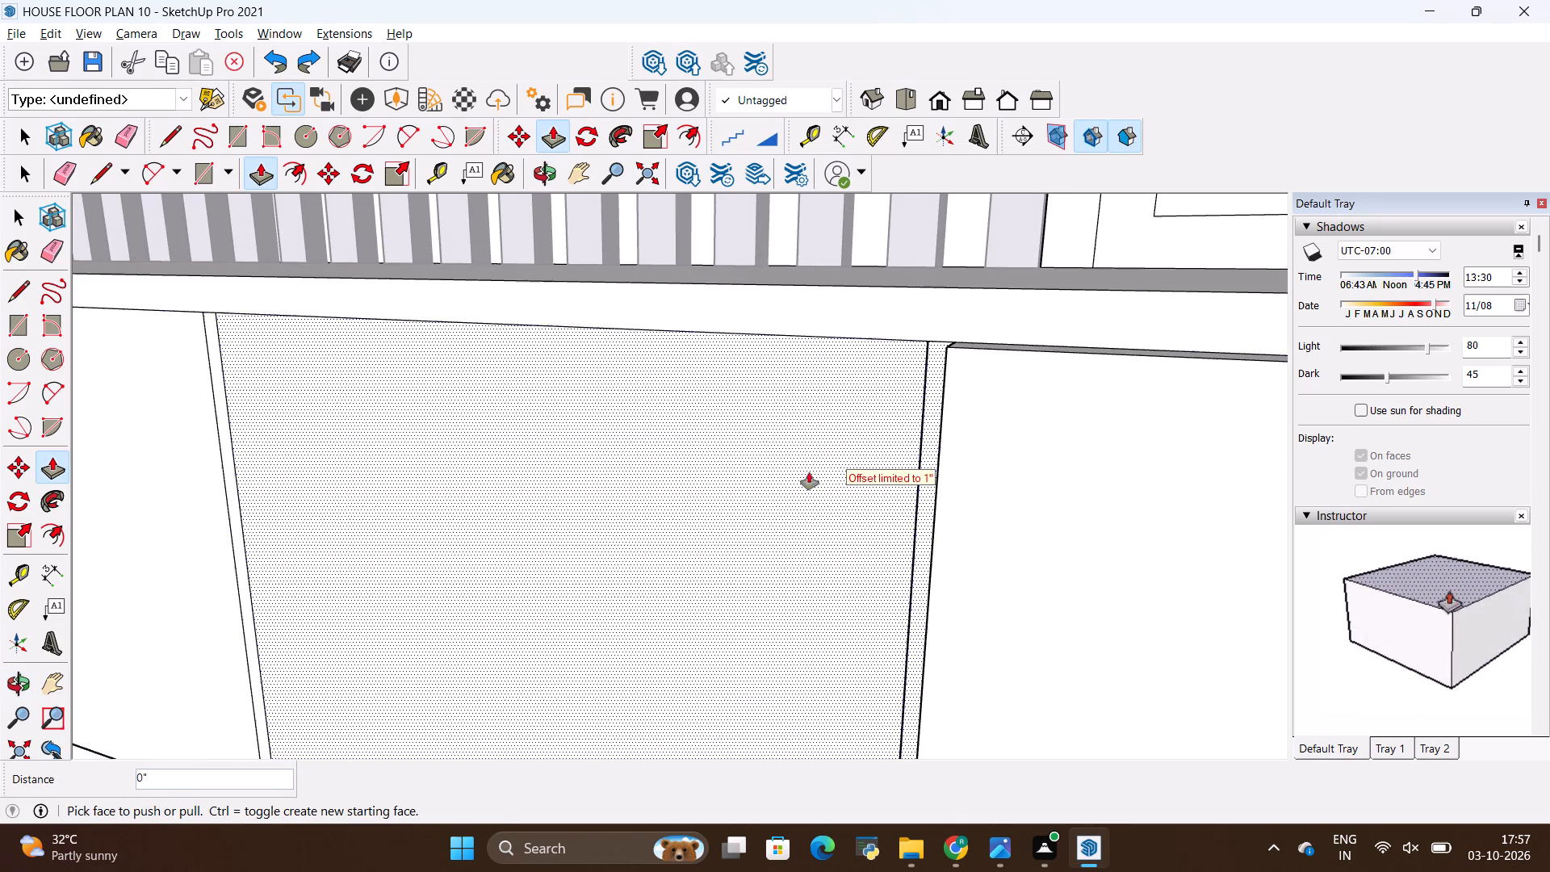
Draw a 1' 4" high rectangle over the fourth drawer face from the rounded end, separating it from the strip beside the raised front.
scroll(991, 318, down, 5)
middle_drag(844, 757, 879, 699)
scroll(844, 733, up, 1)
scroll(884, 710, down, 4)
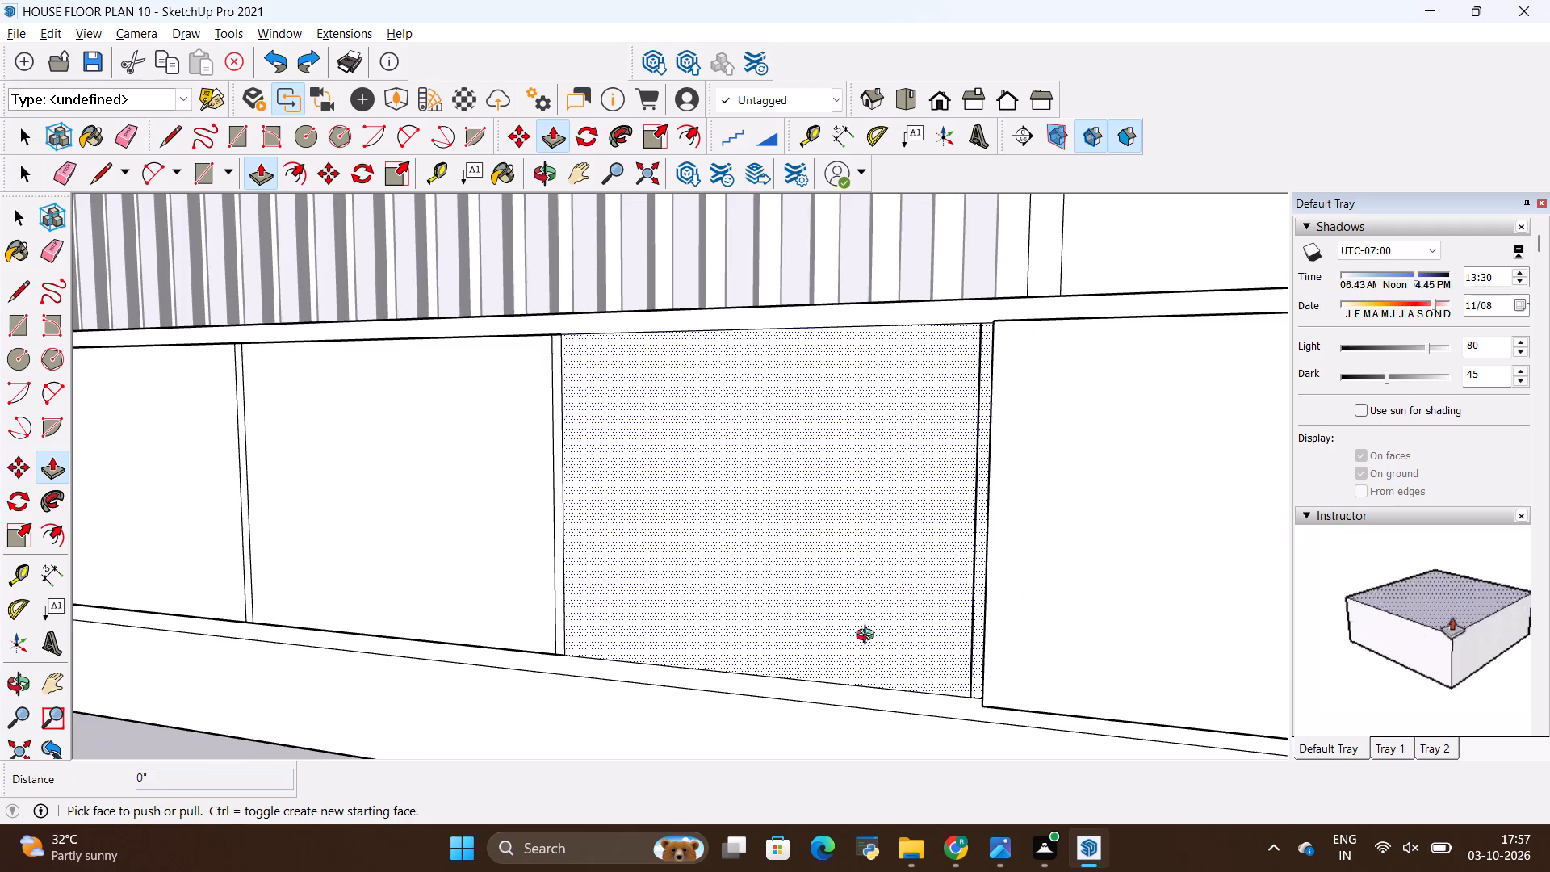
middle_drag(869, 637, 924, 560)
scroll(821, 647, down, 5)
scroll(861, 363, up, 4)
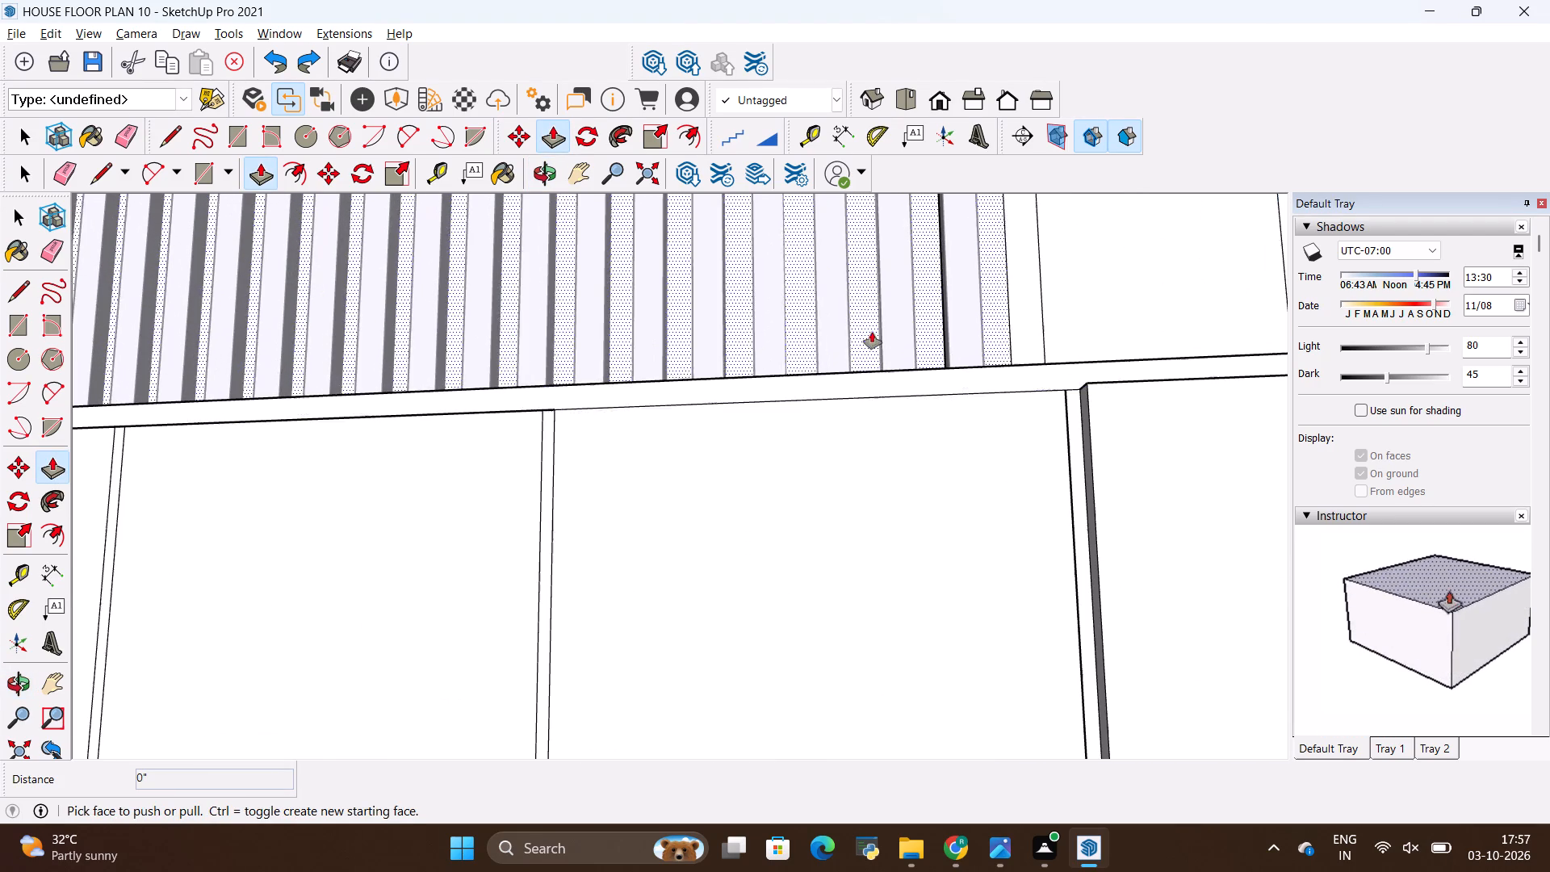
scroll(872, 332, up, 2)
middle_drag(878, 813, 890, 744)
middle_drag(889, 734, 887, 647)
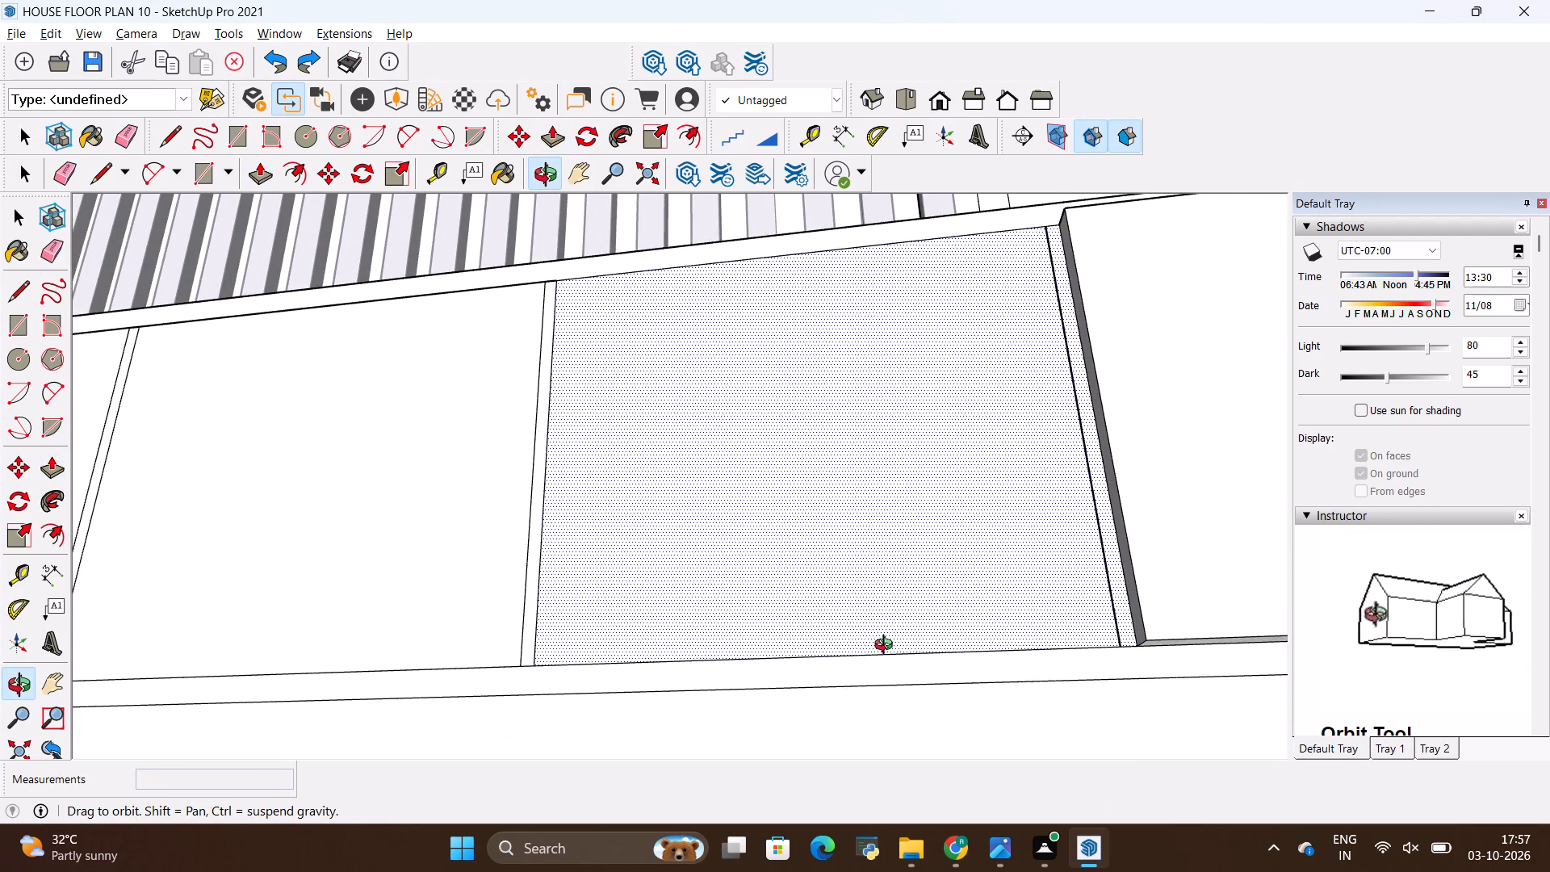
middle_drag(887, 647, 891, 655)
key(r)
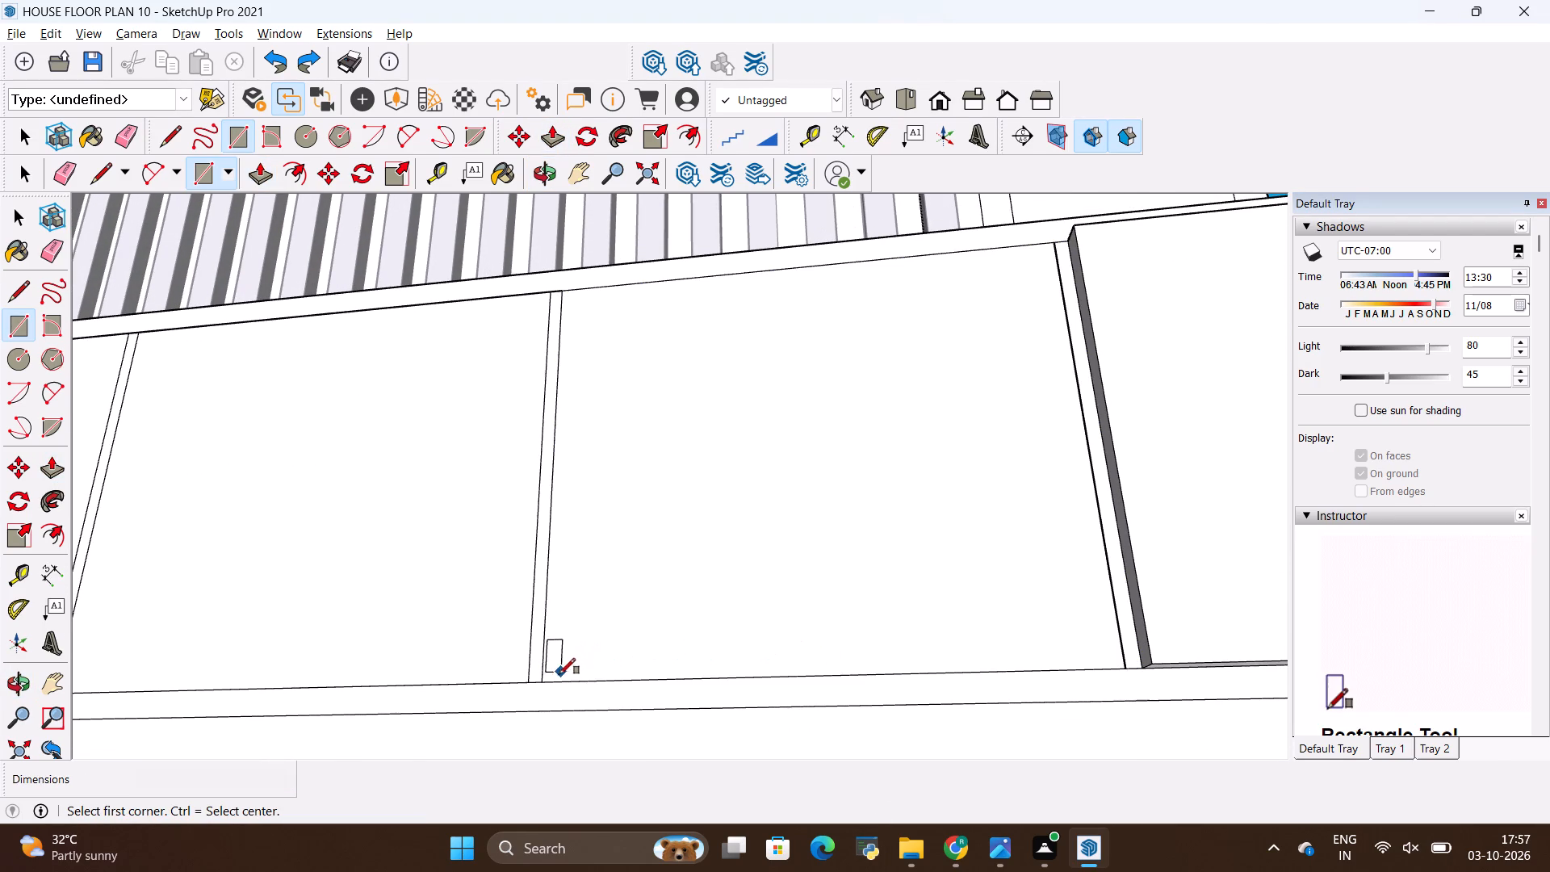
click(543, 680)
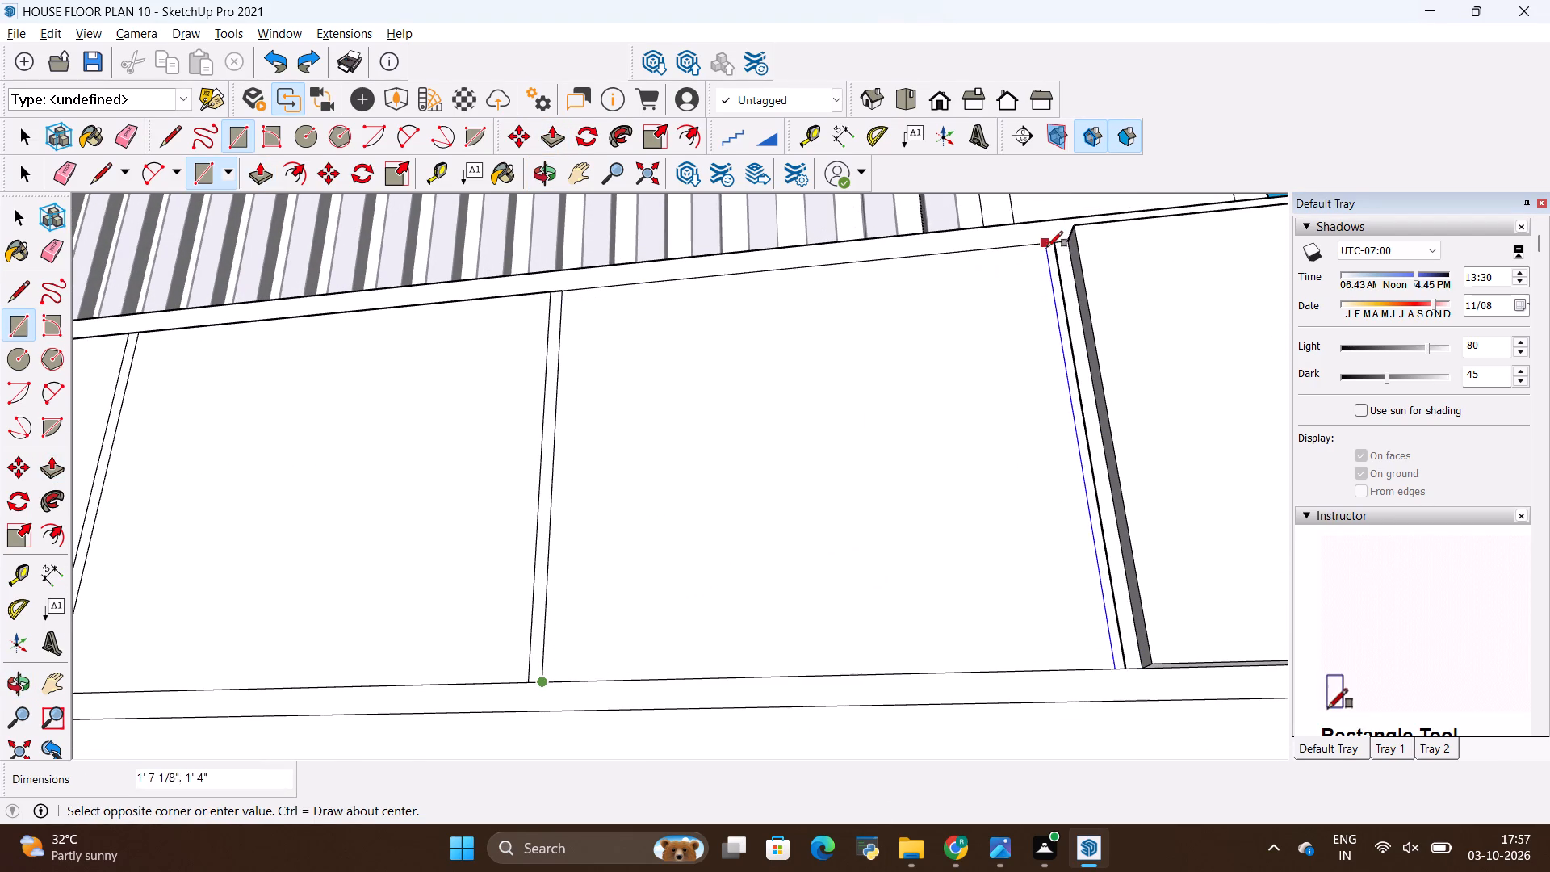
click(1049, 245)
Pull the fourth, third and second drawer faces out about 1", level with the raised drawer front at the square end.
key(p)
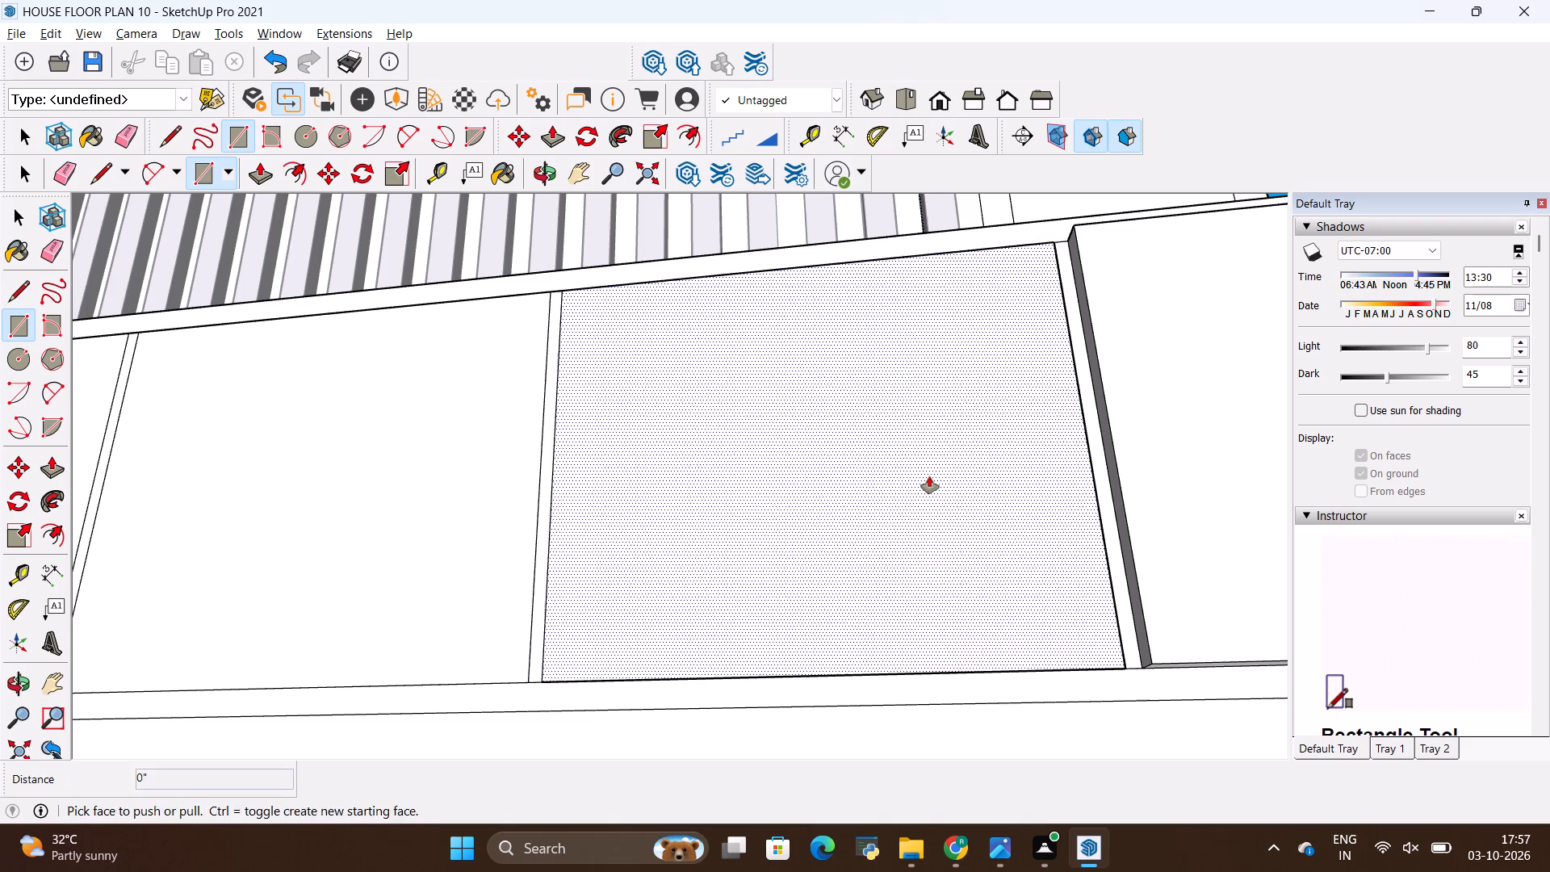
click(928, 476)
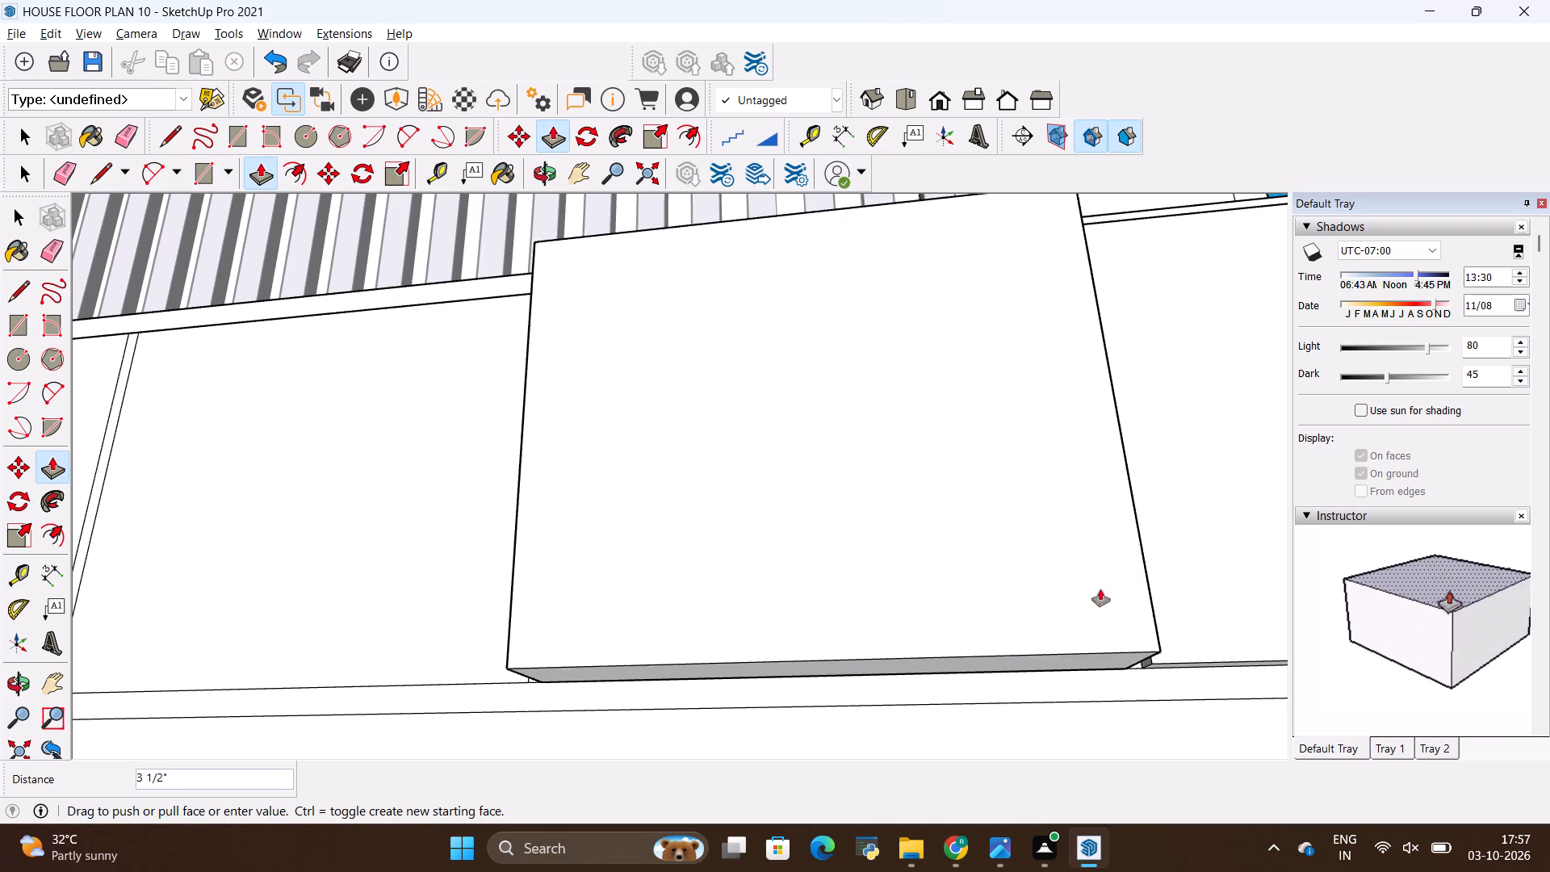
scroll(1162, 703, down, 4)
click(1188, 560)
click(560, 463)
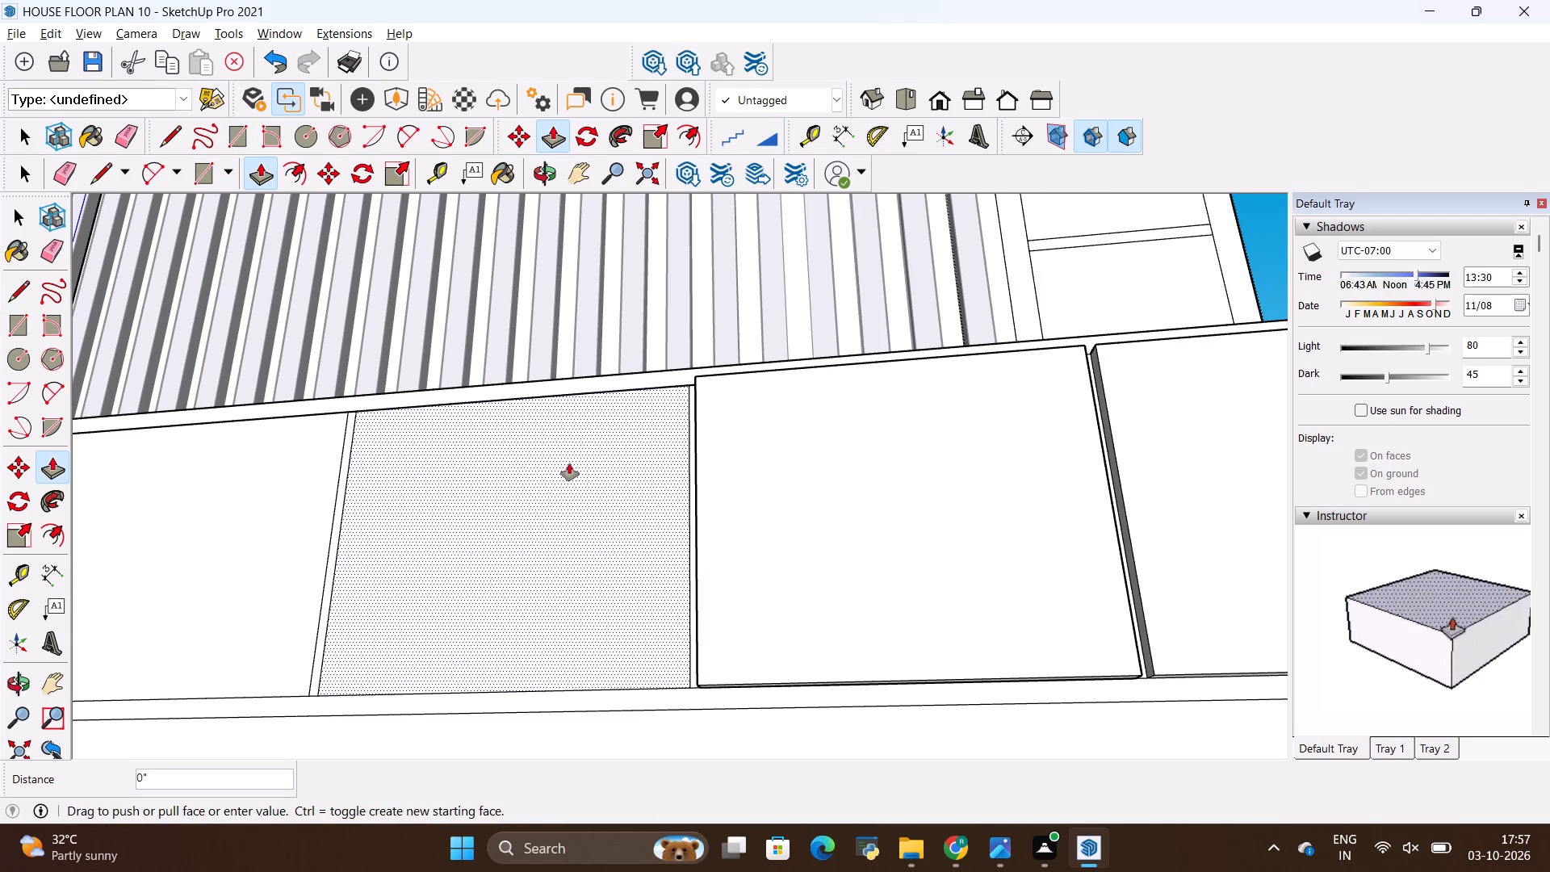
click(766, 468)
click(312, 496)
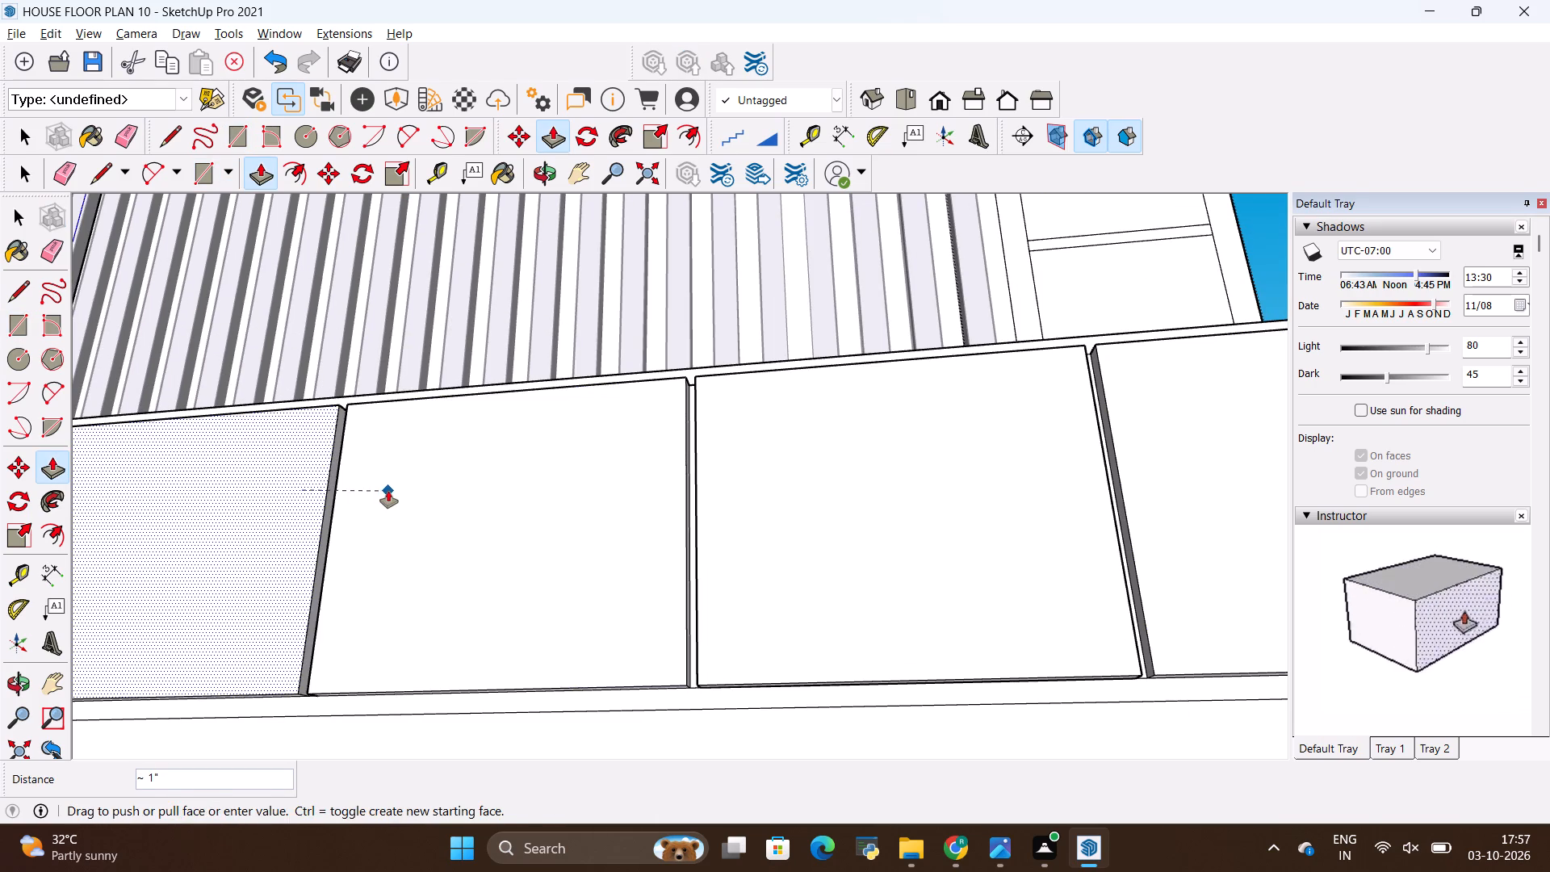
click(388, 491)
Pull the first drawer face beside the rounded end out about 15/16", level with the neighbouring raised front.
scroll(465, 517, down, 9)
middle_drag(657, 490, 808, 681)
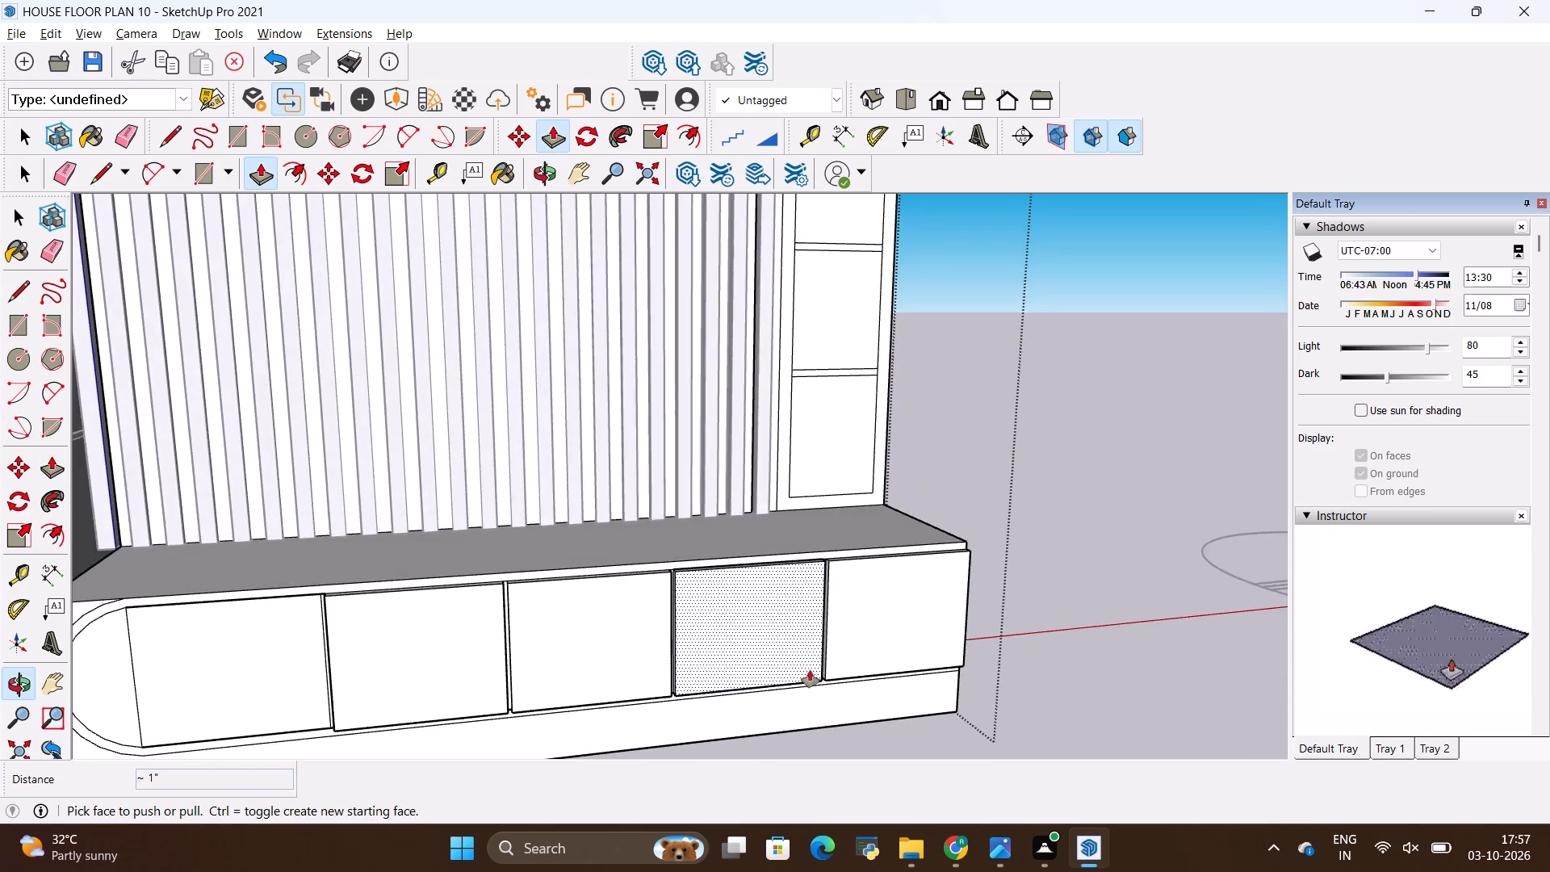
scroll(810, 627, down, 6)
scroll(457, 676, up, 6)
scroll(350, 639, up, 3)
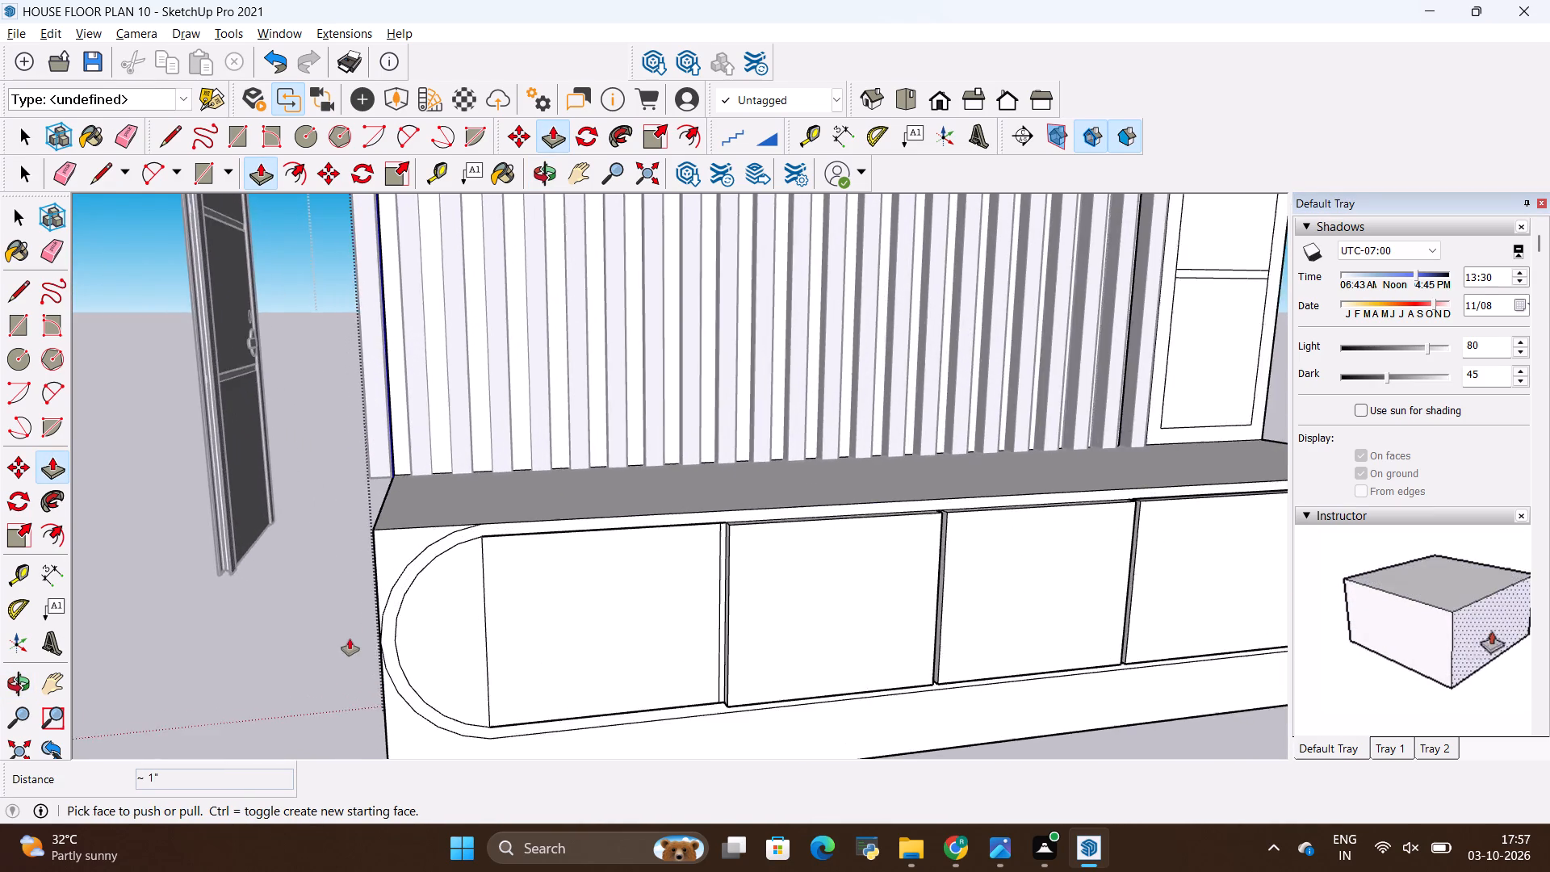
scroll(350, 639, up, 5)
scroll(541, 589, up, 4)
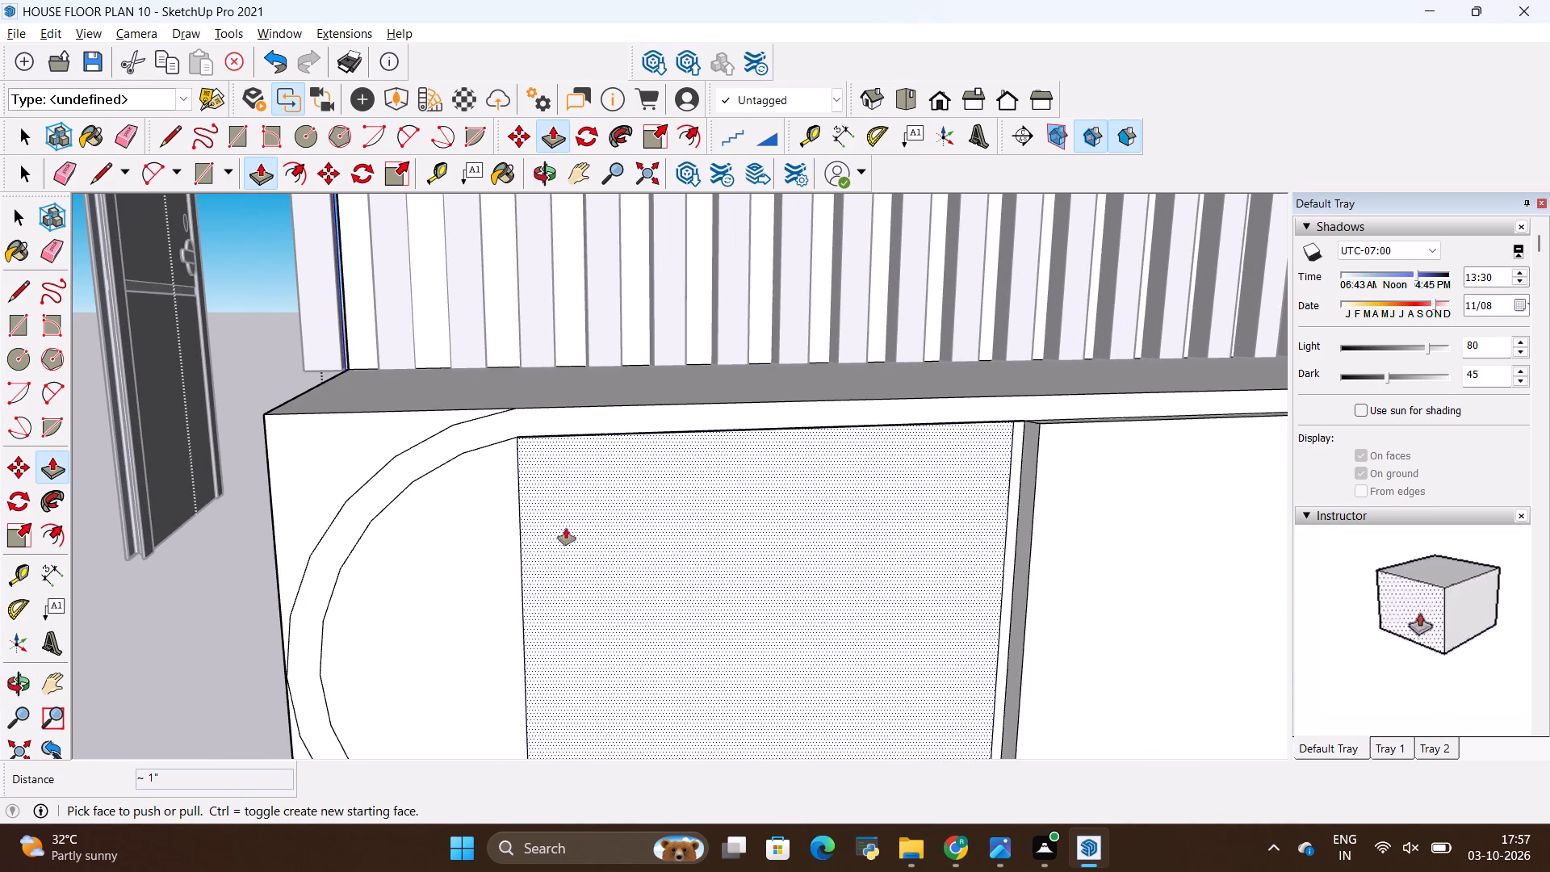
scroll(455, 483, down, 6)
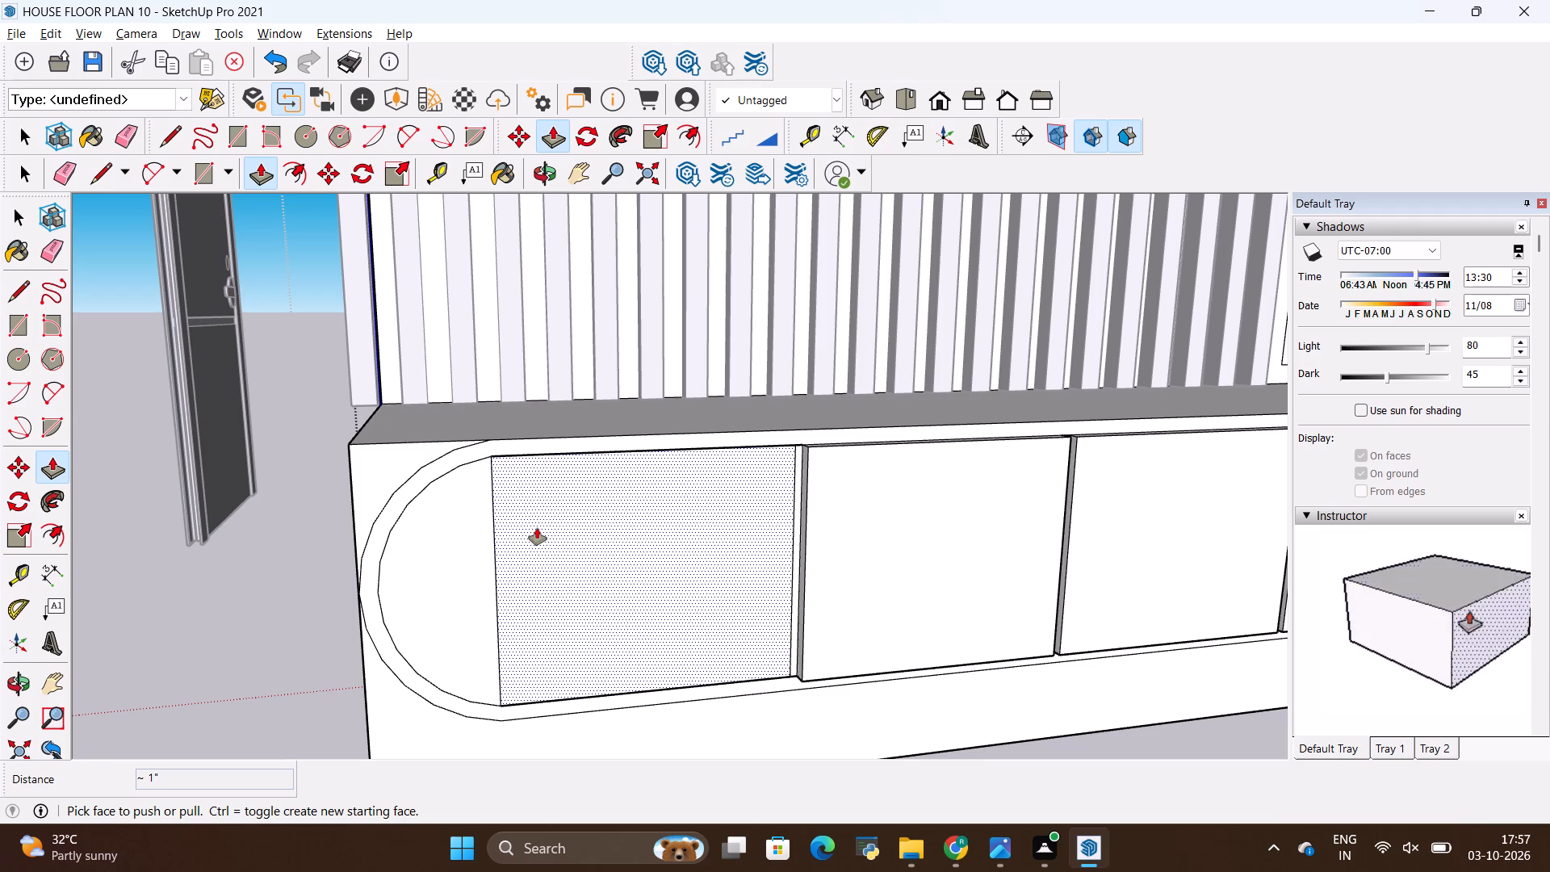
scroll(576, 477, down, 4)
scroll(753, 508, up, 2)
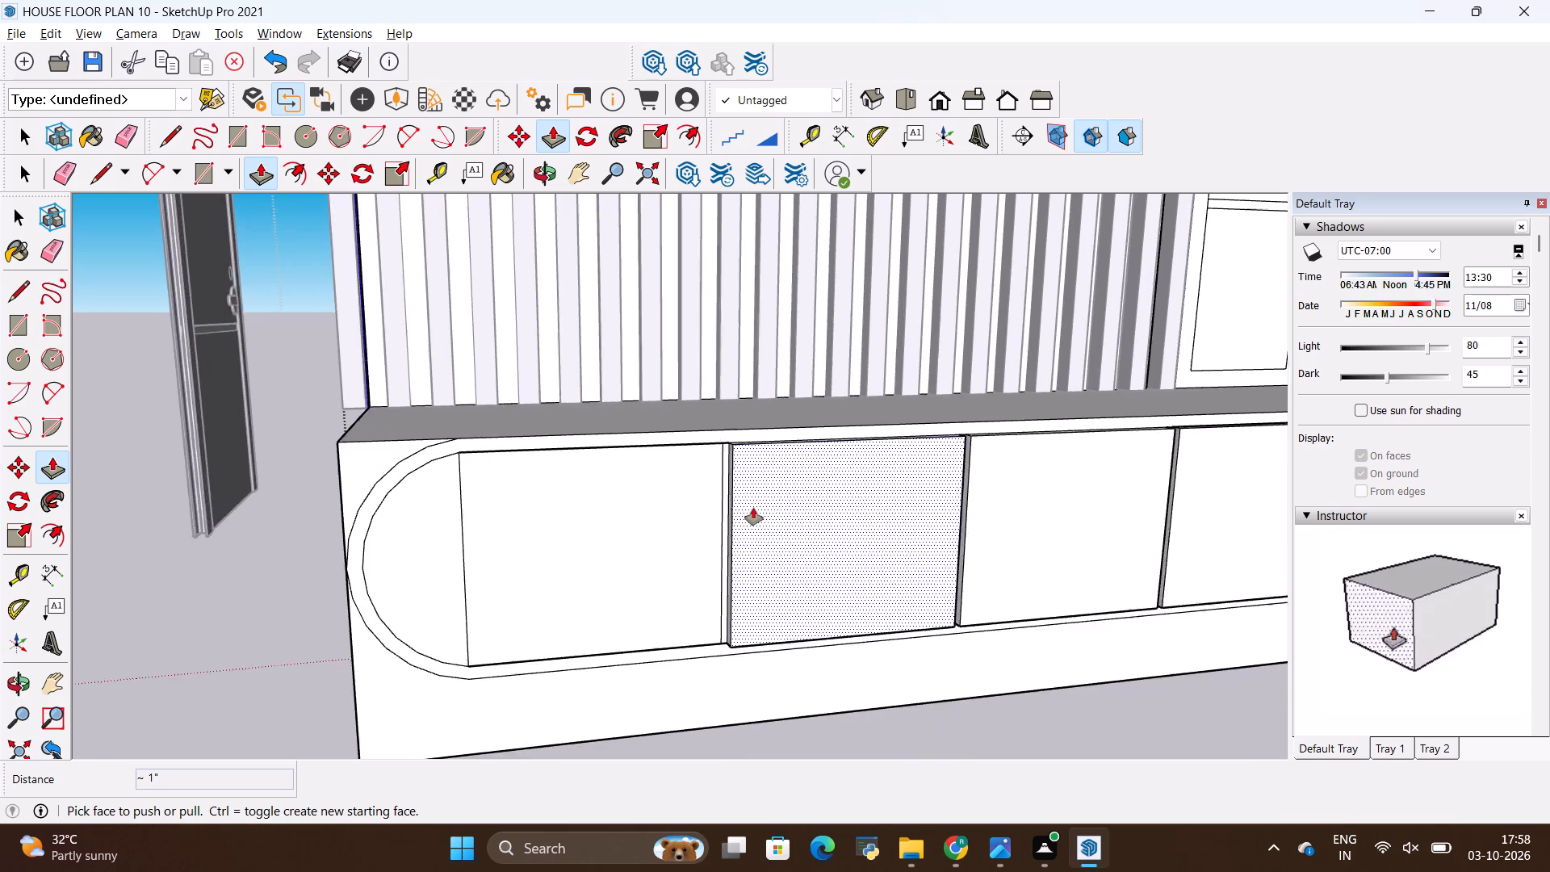
scroll(753, 508, up, 6)
middle_drag(726, 458, 665, 488)
click(593, 487)
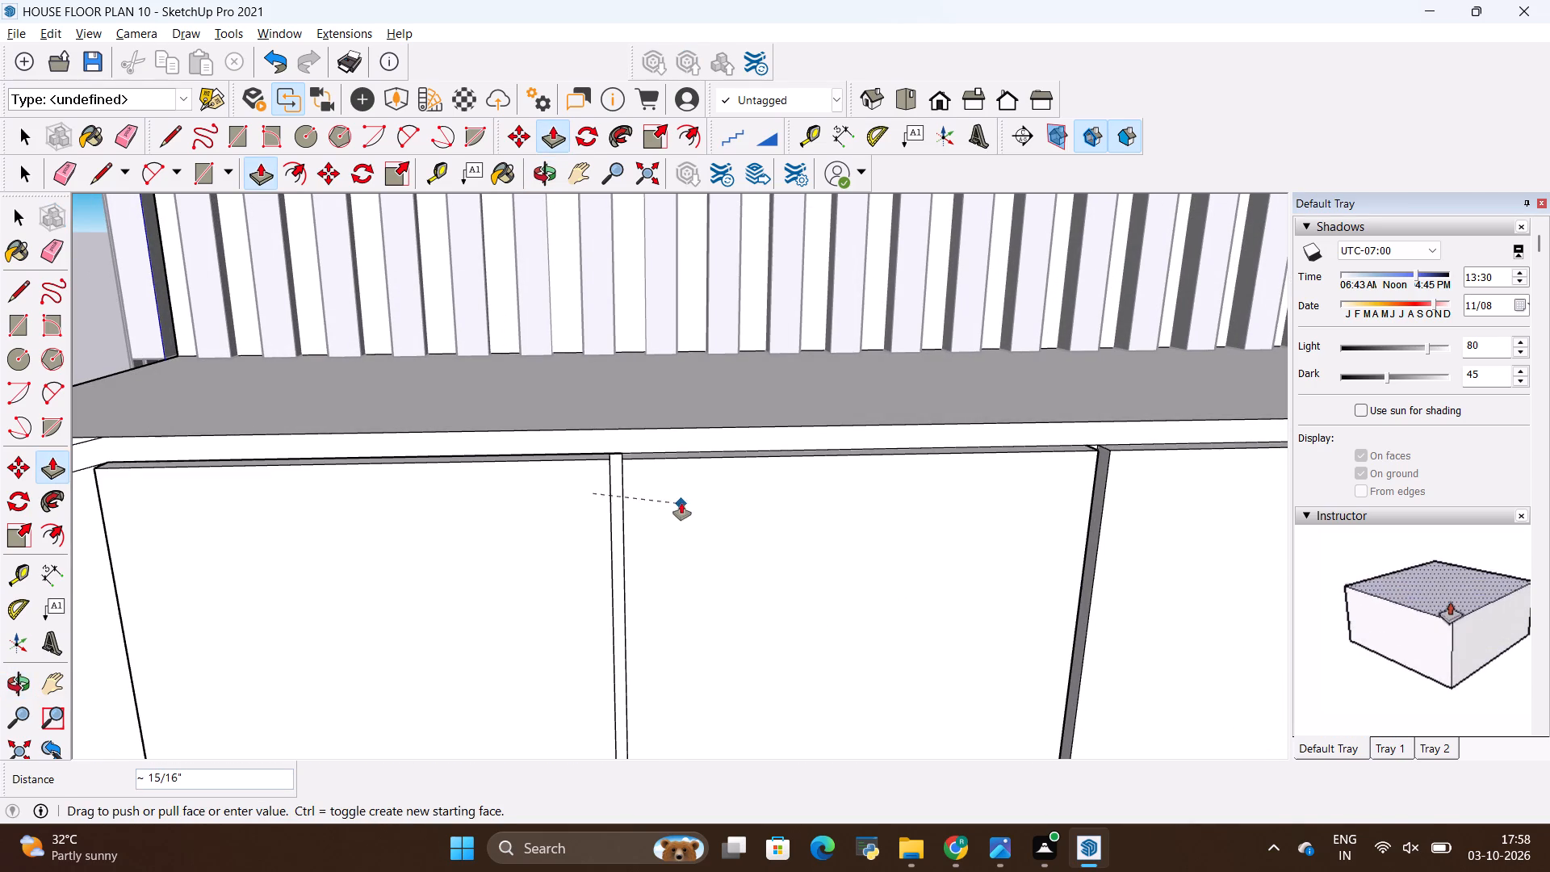
click(681, 503)
scroll(551, 431, down, 4)
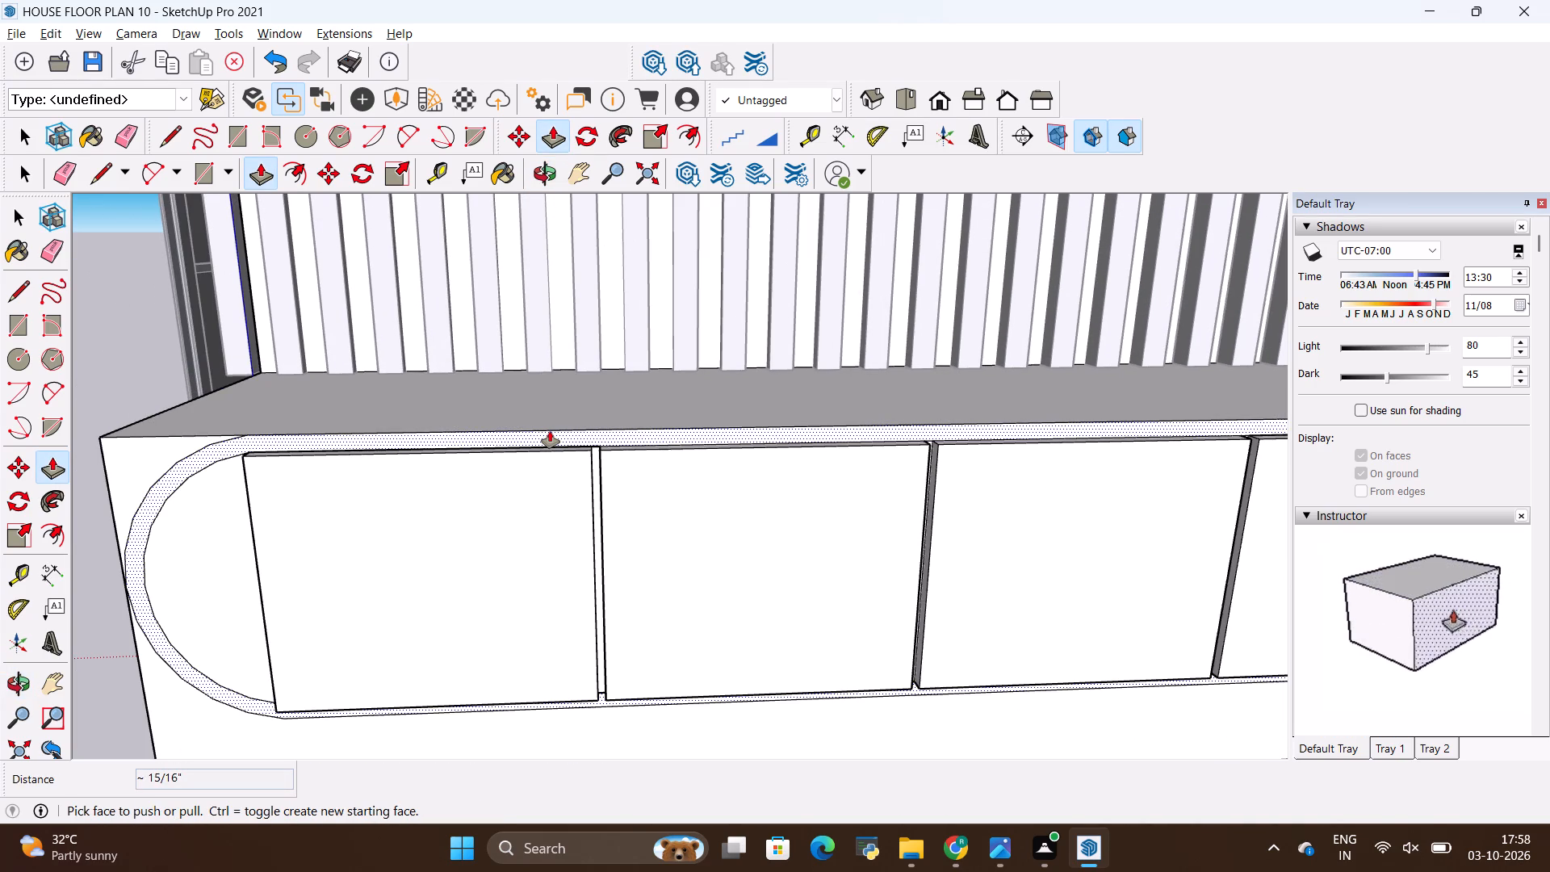
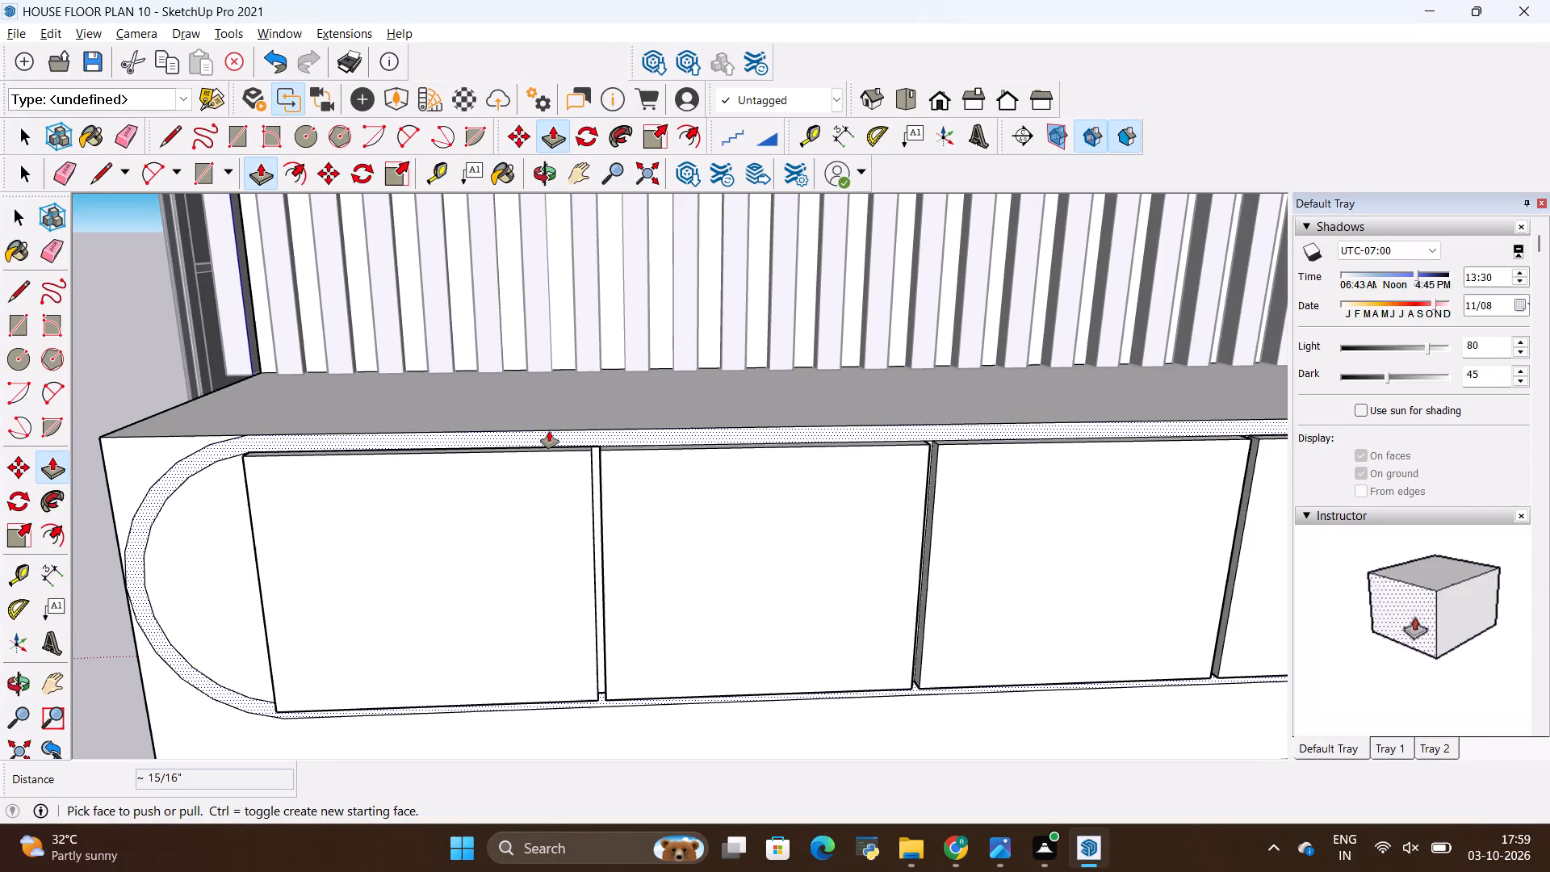
Examine the raised drawer fronts and the rounded end of the base from the front, above and below.
scroll(465, 22, down, 5)
scroll(52, 0, down, 5)
scroll(323, 0, up, 4)
scroll(91, 49, down, 3)
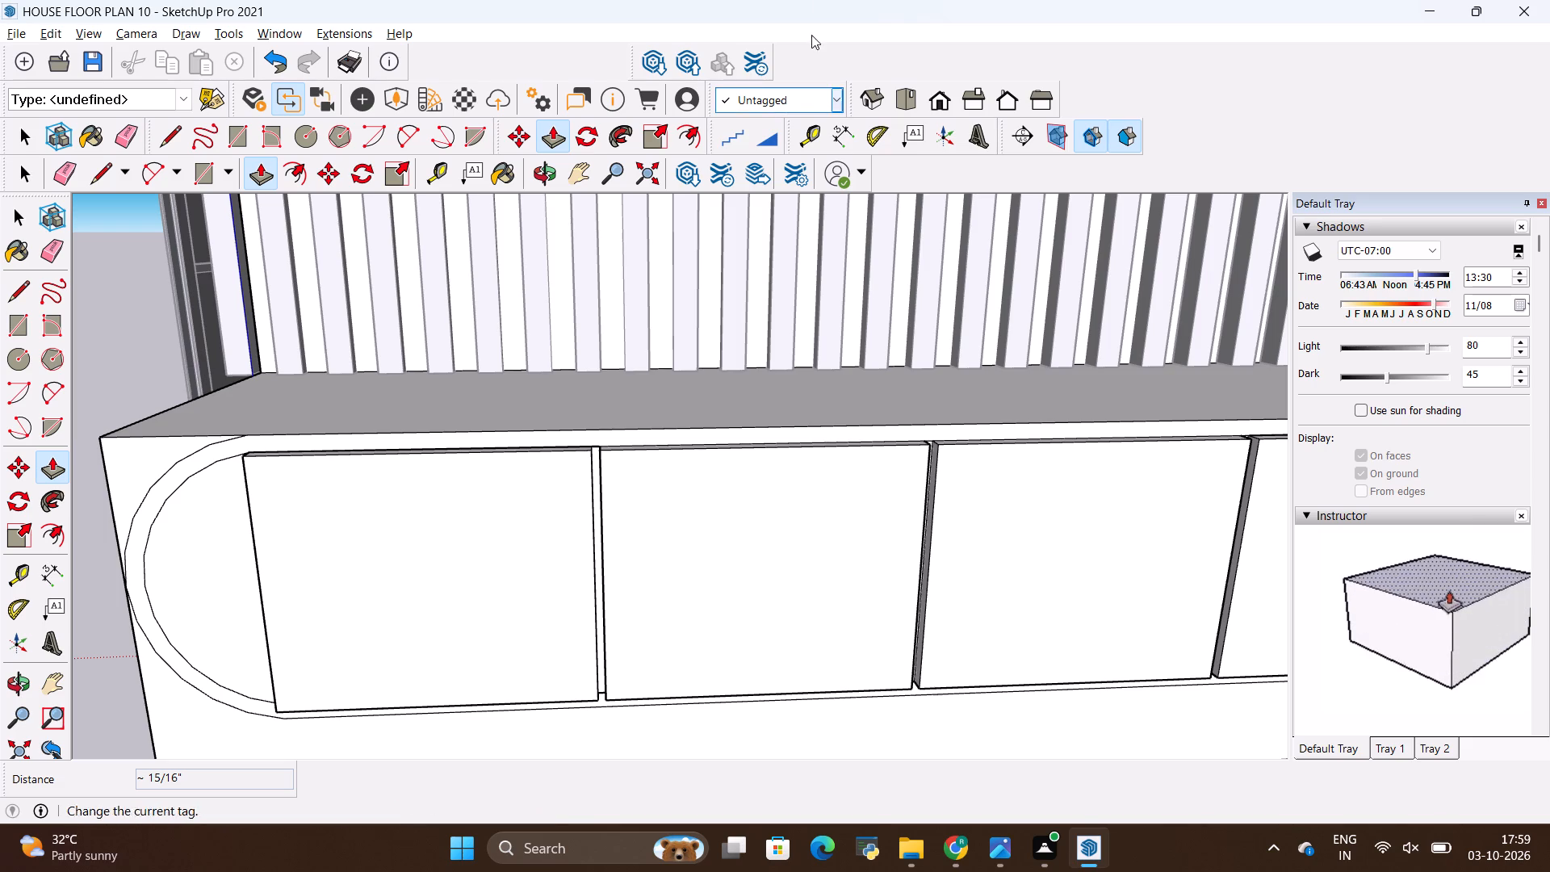
scroll(705, 416, down, 14)
scroll(863, 400, up, 4)
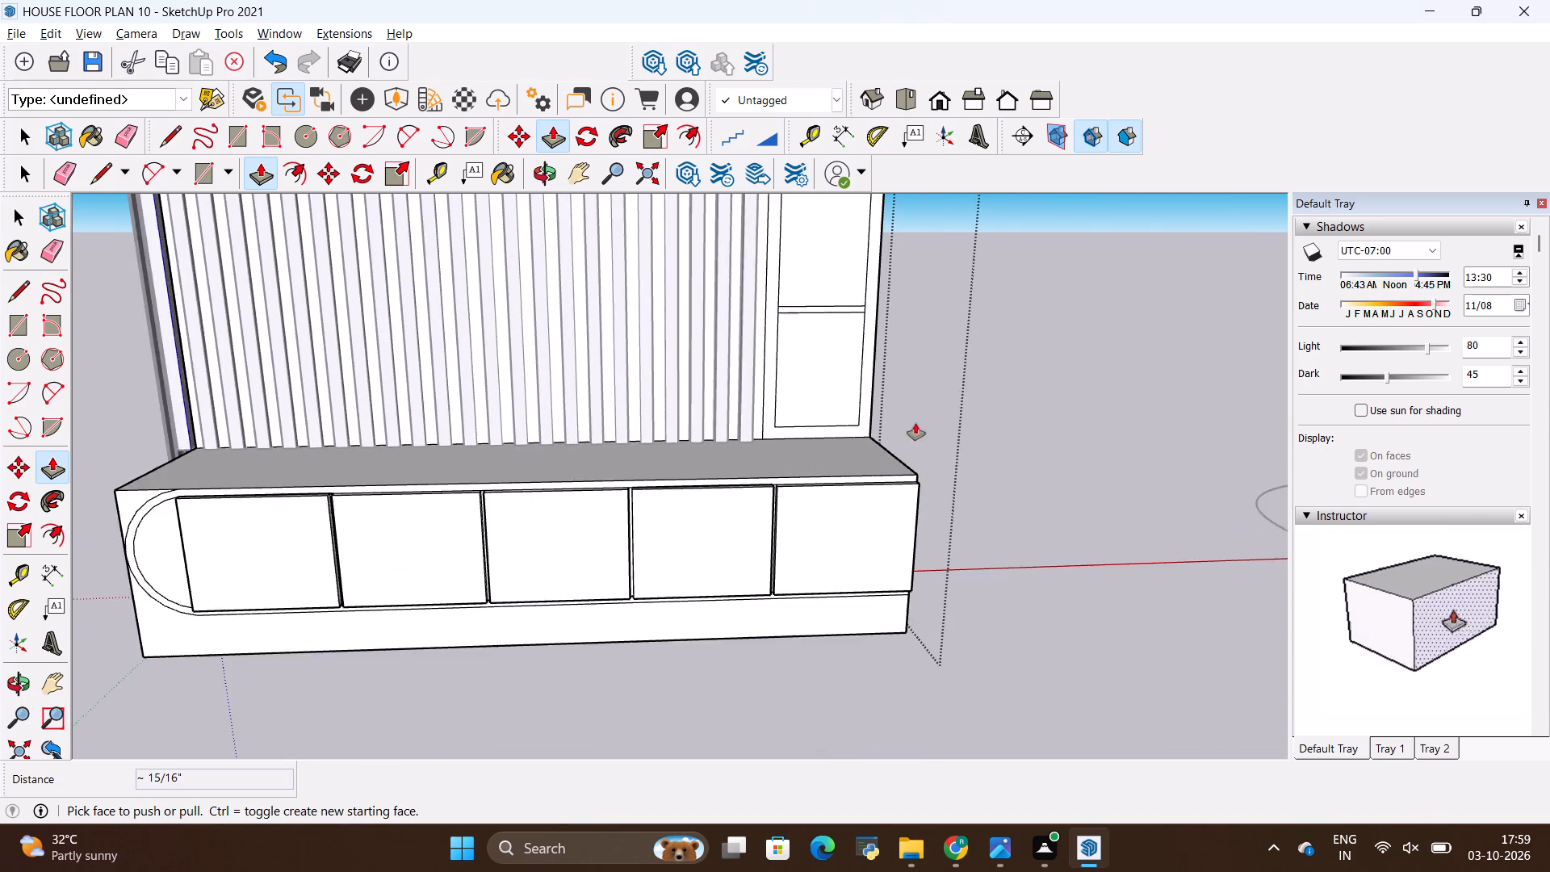
scroll(915, 423, up, 14)
scroll(723, 475, down, 15)
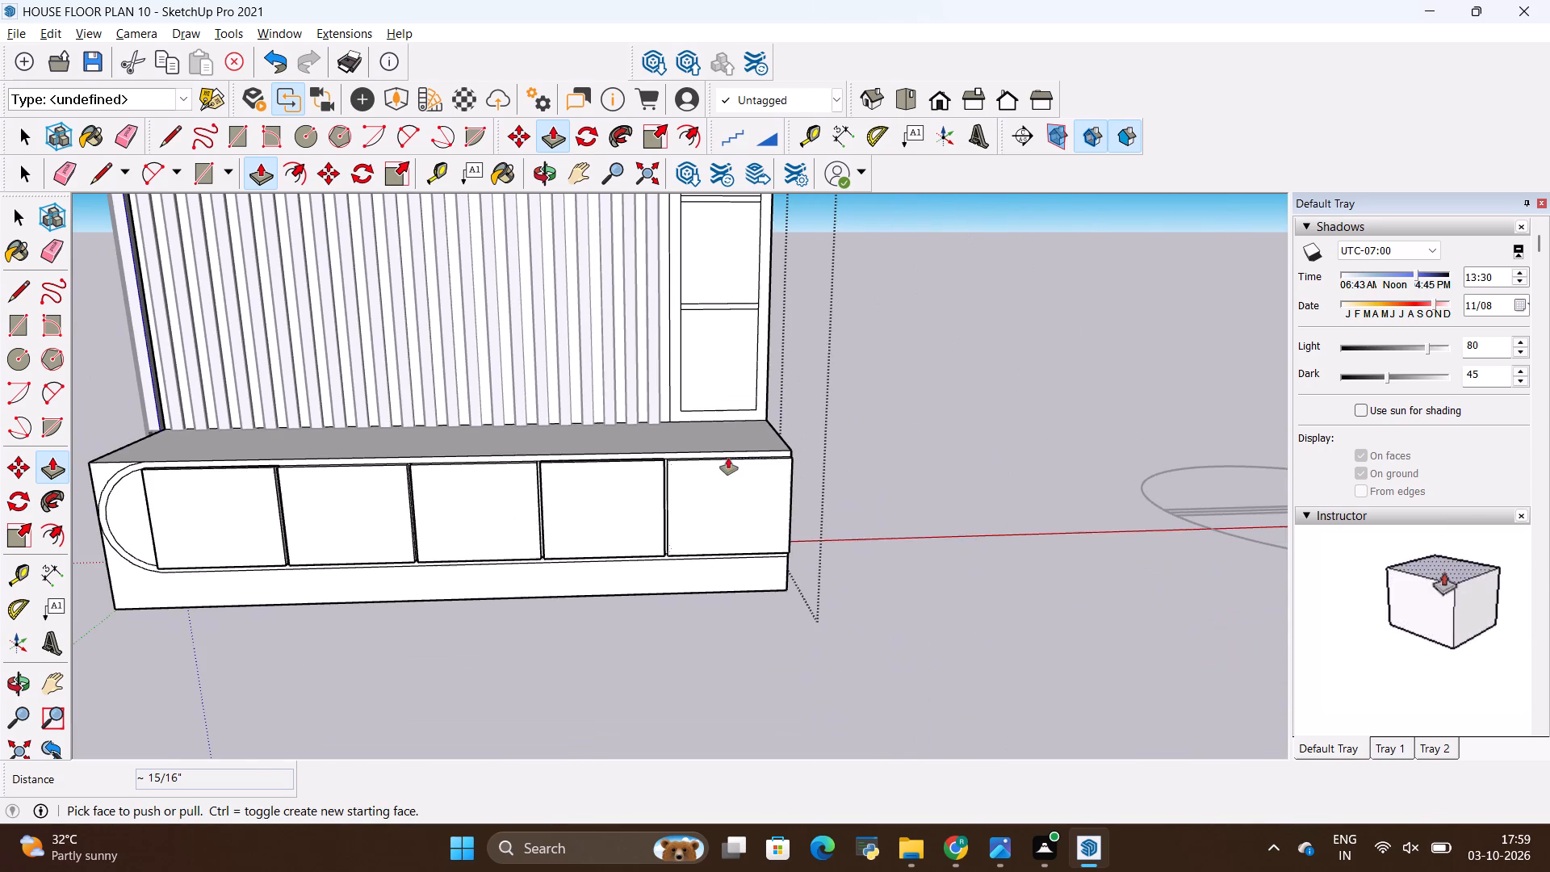
scroll(341, 470, down, 3)
scroll(177, 488, up, 13)
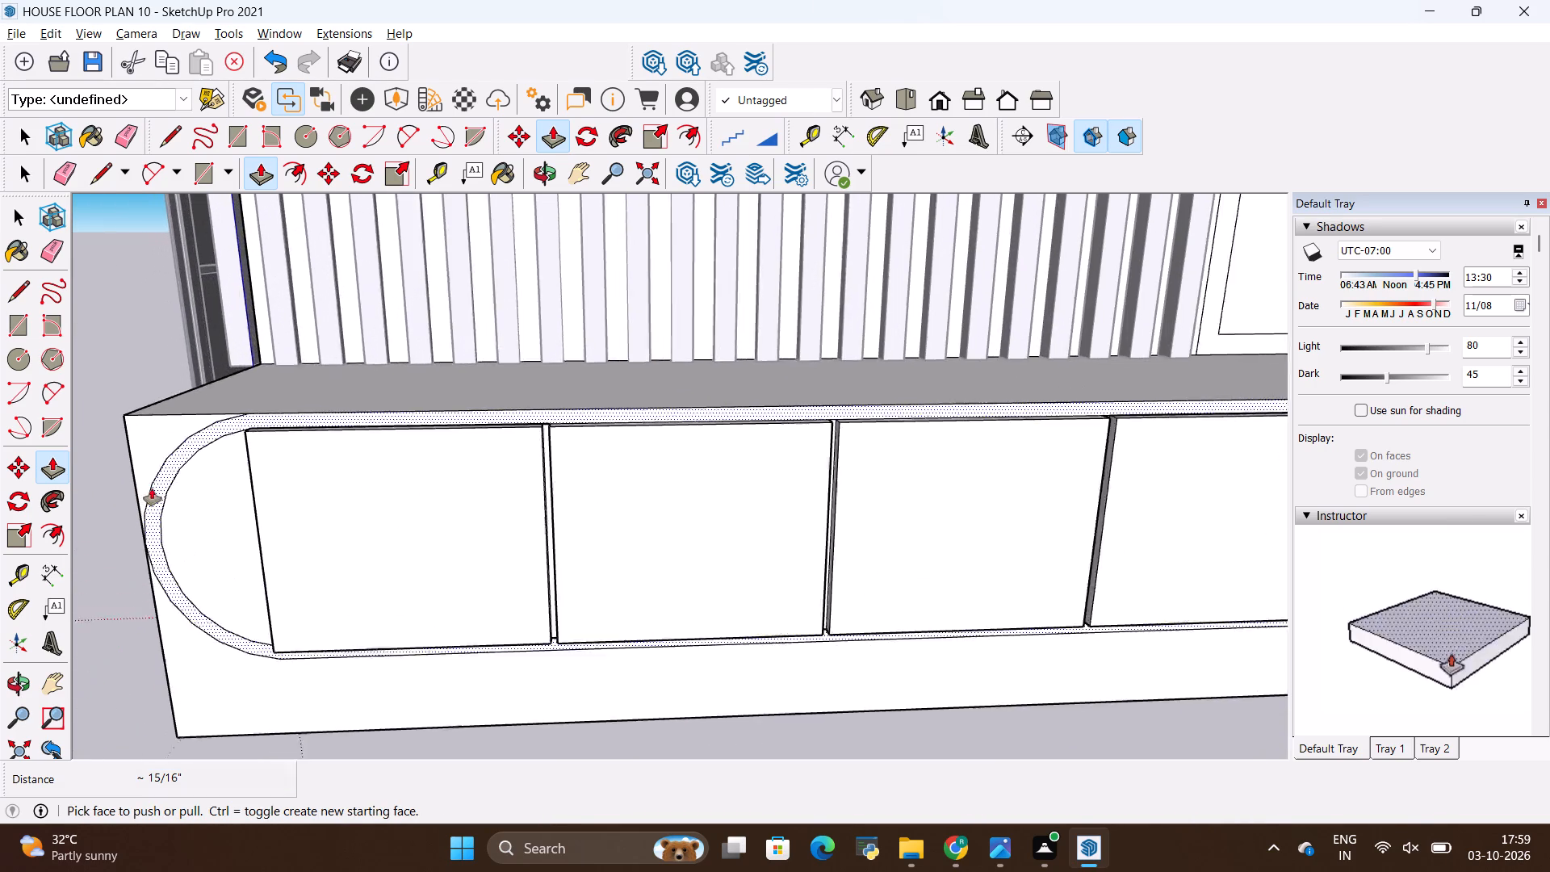
scroll(152, 488, up, 2)
scroll(145, 413, up, 8)
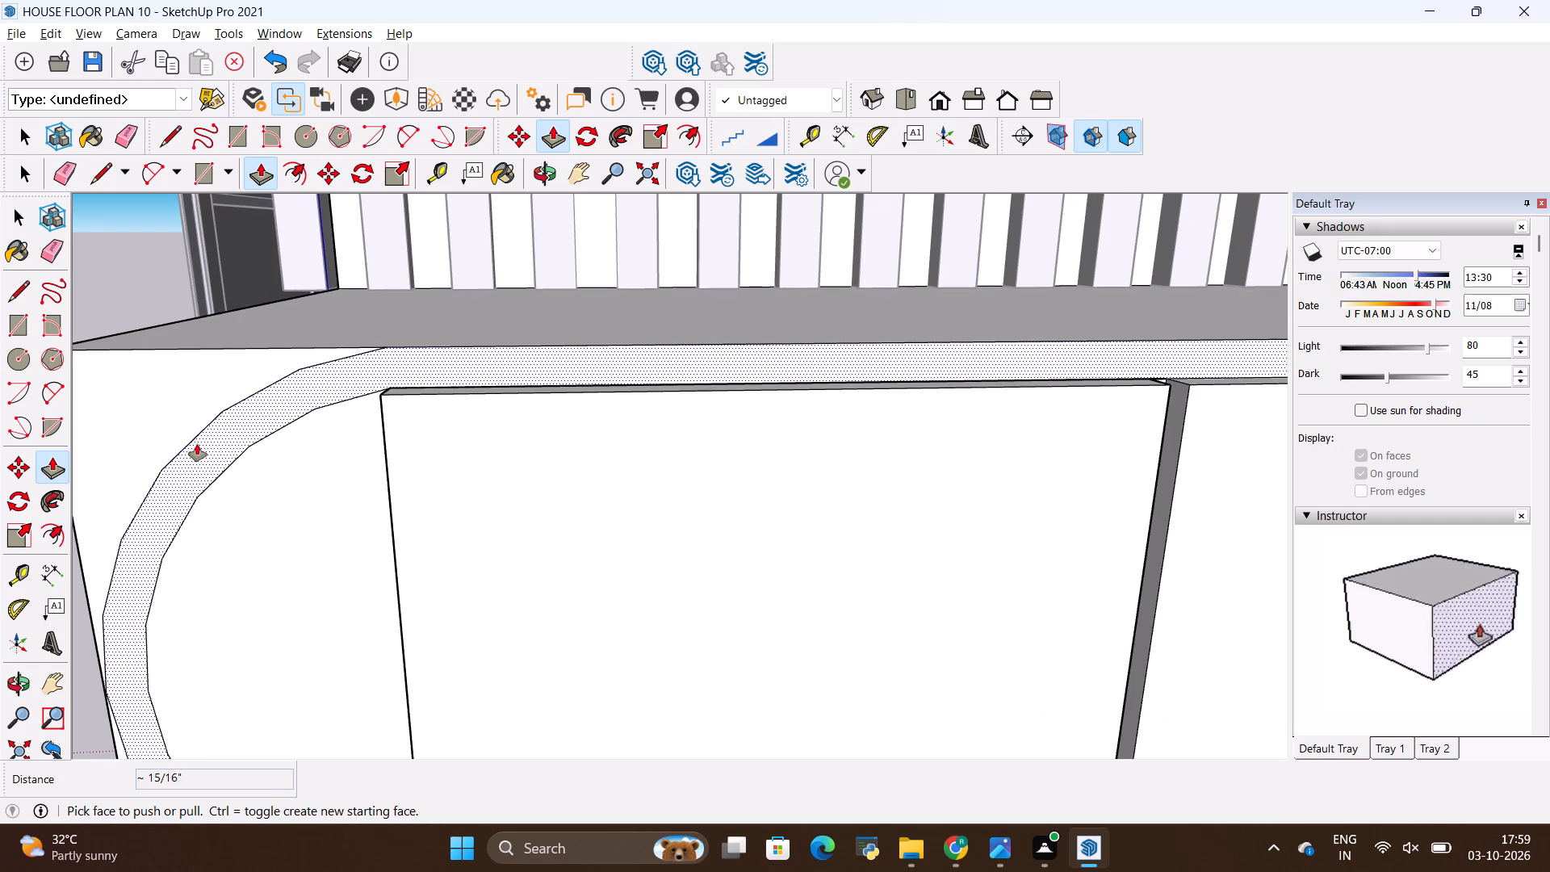
scroll(197, 444, down, 13)
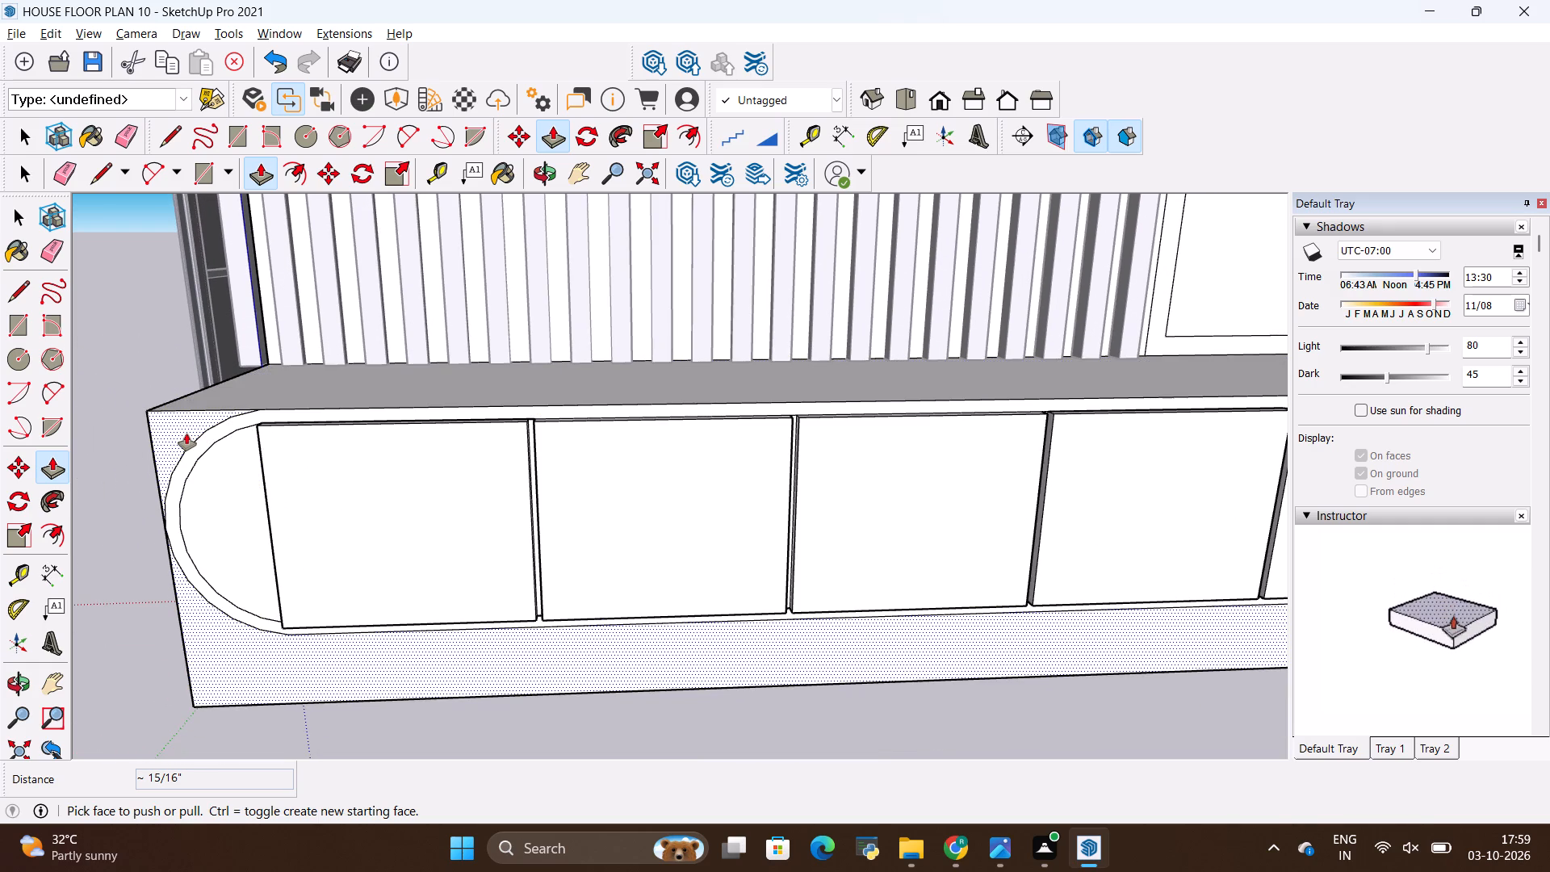
scroll(224, 434, down, 11)
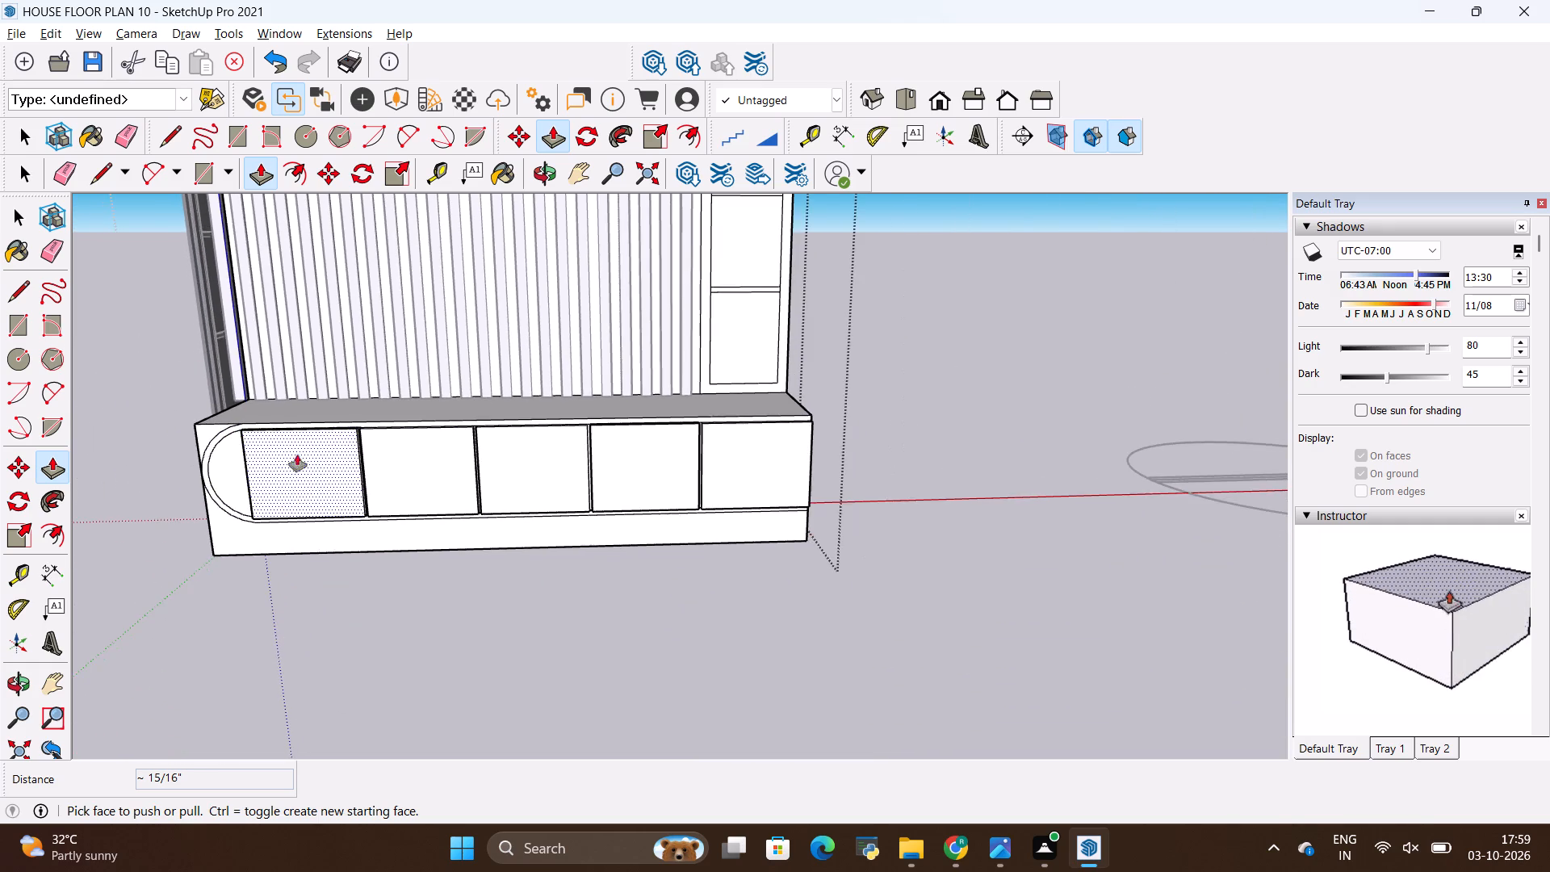
scroll(297, 455, down, 3)
scroll(641, 679, down, 4)
scroll(421, 629, up, 3)
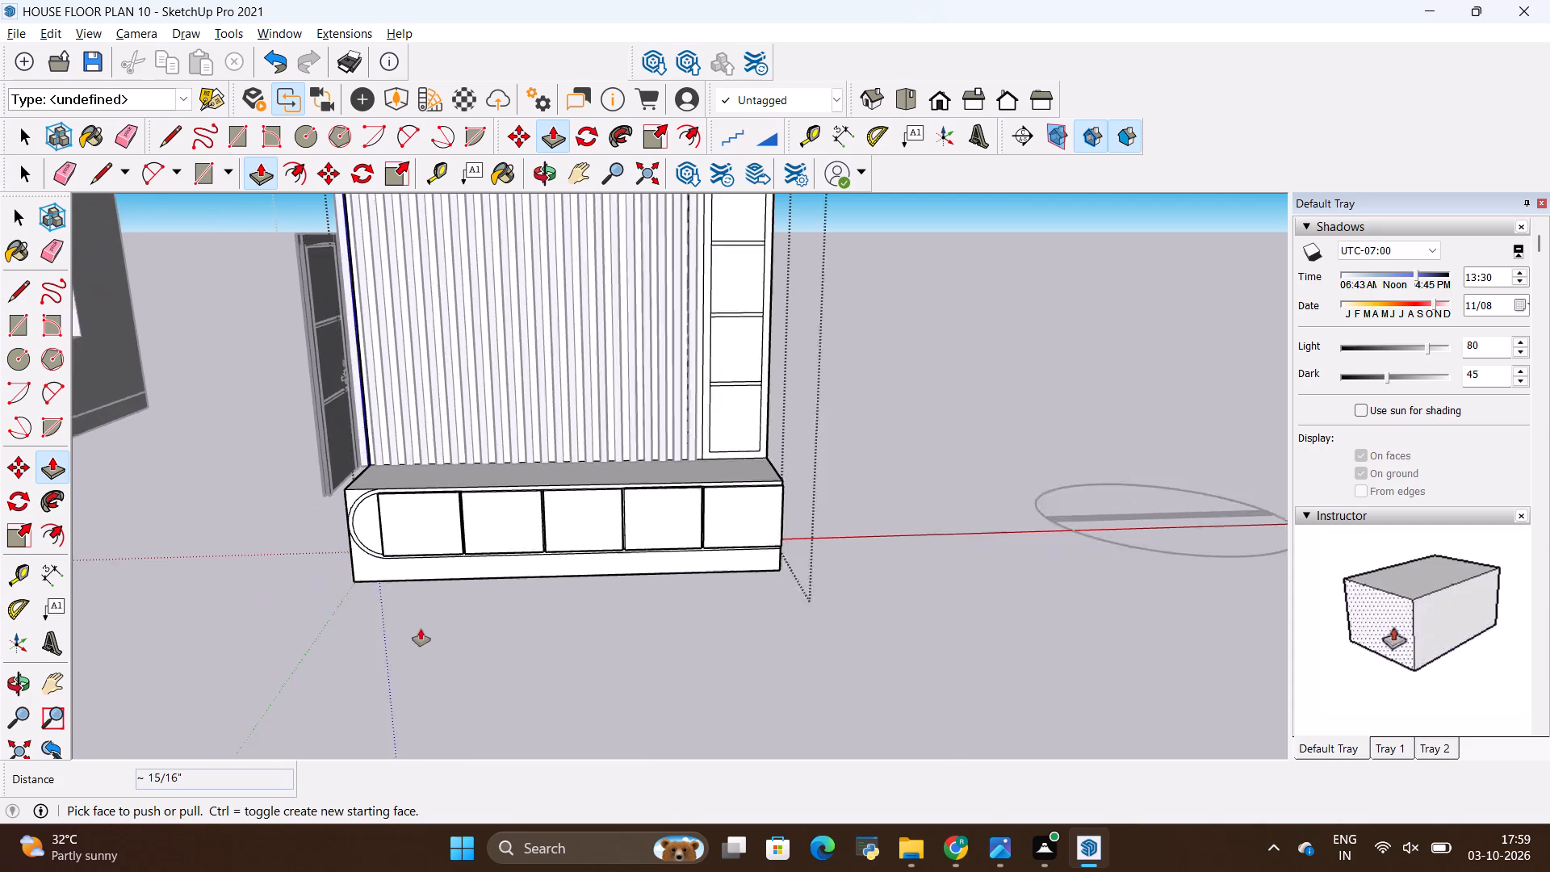
scroll(421, 629, up, 10)
scroll(448, 594, down, 15)
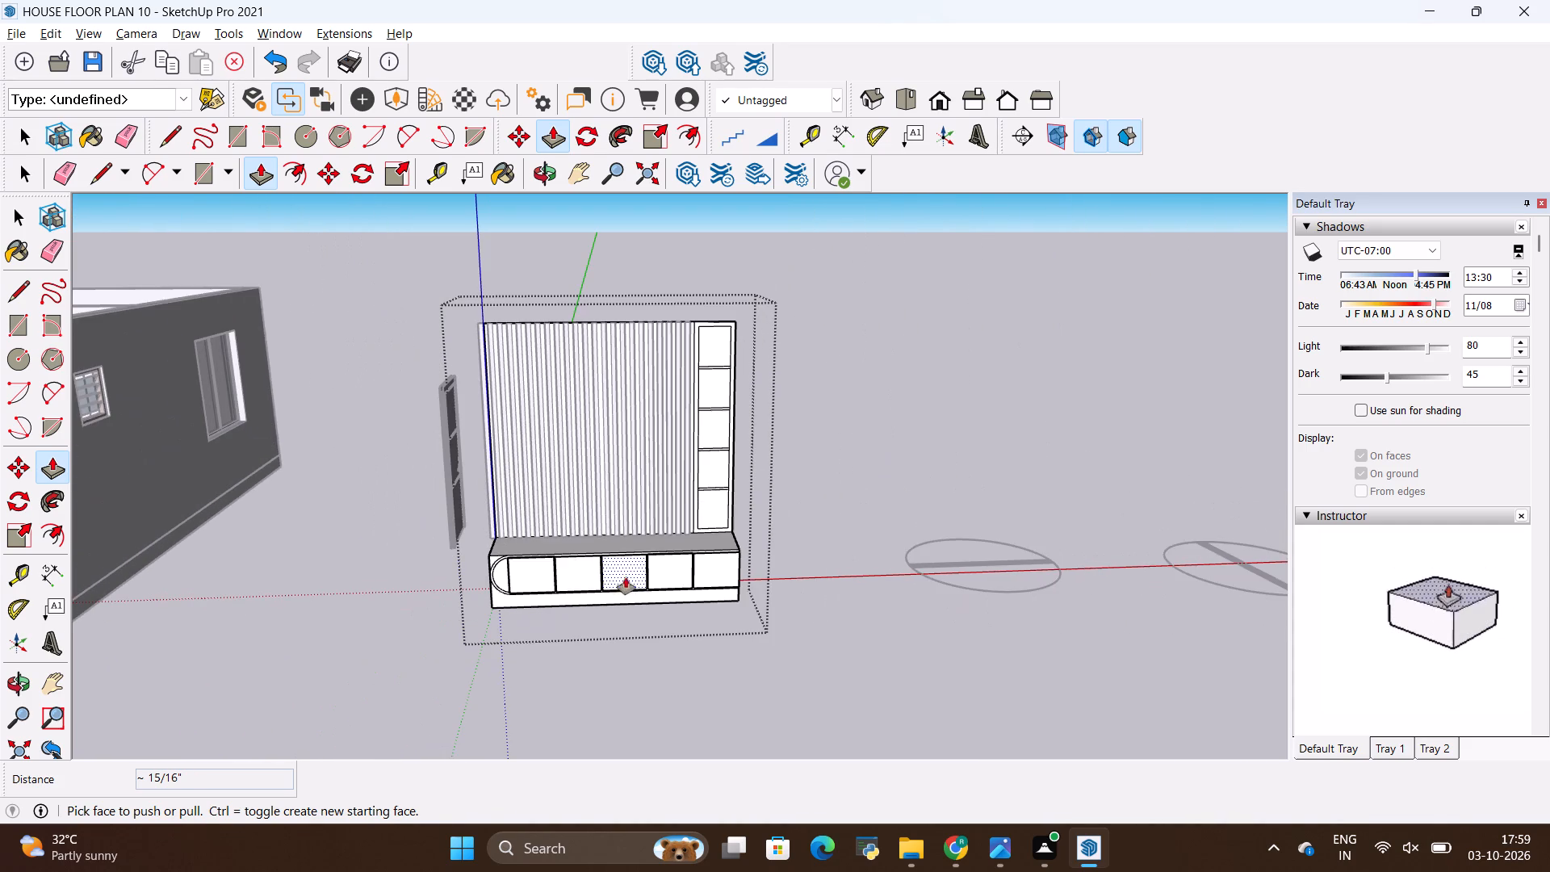
scroll(543, 536, up, 16)
scroll(454, 492, down, 4)
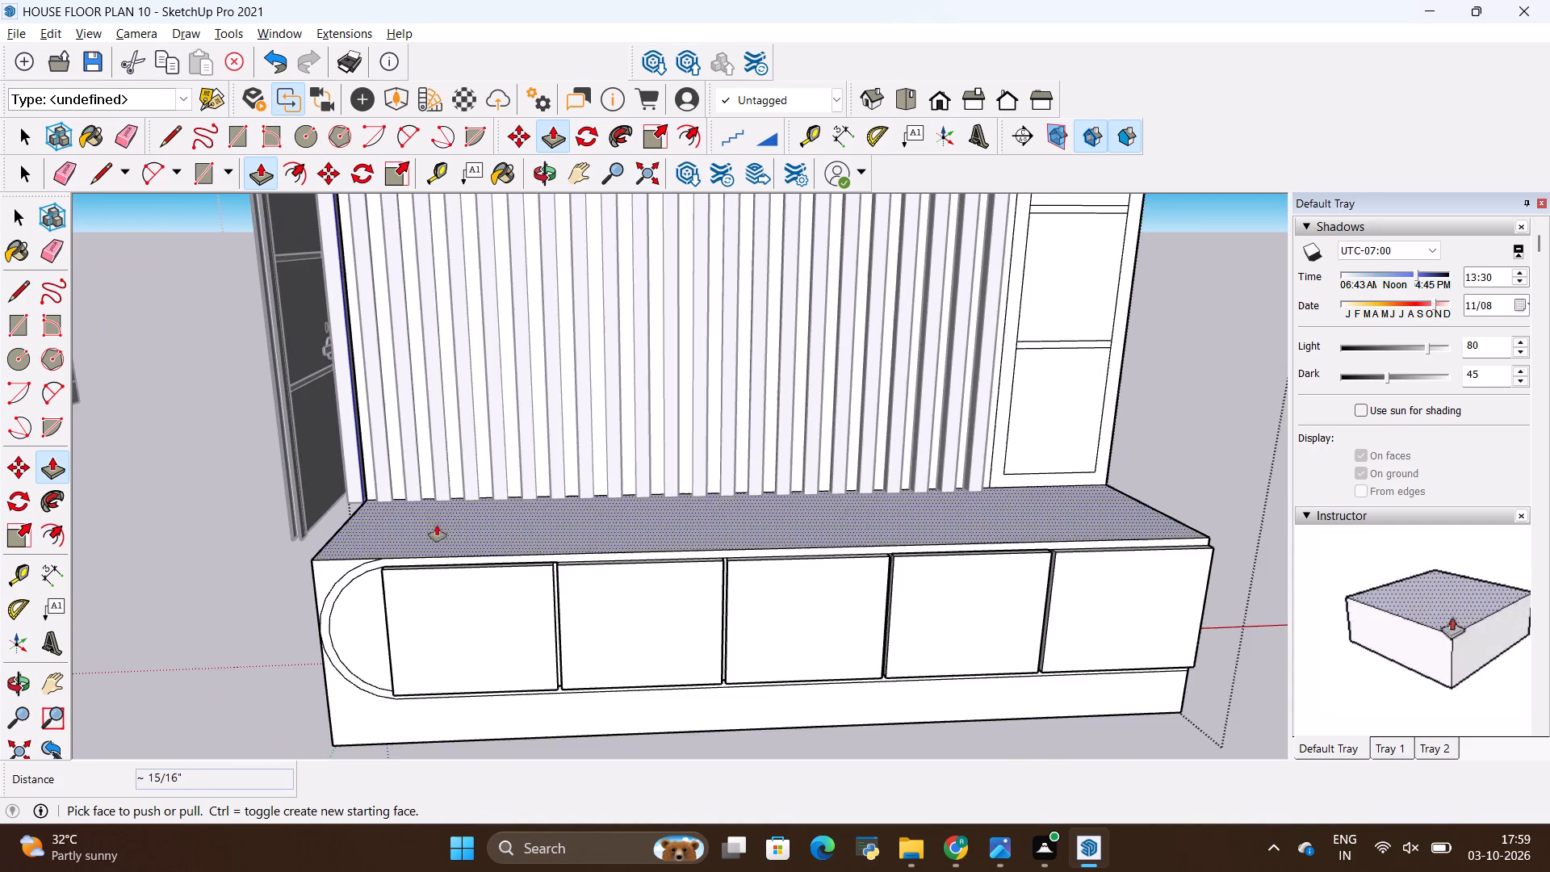
scroll(393, 610, up, 6)
scroll(387, 541, down, 4)
middle_drag(400, 609, 400, 610)
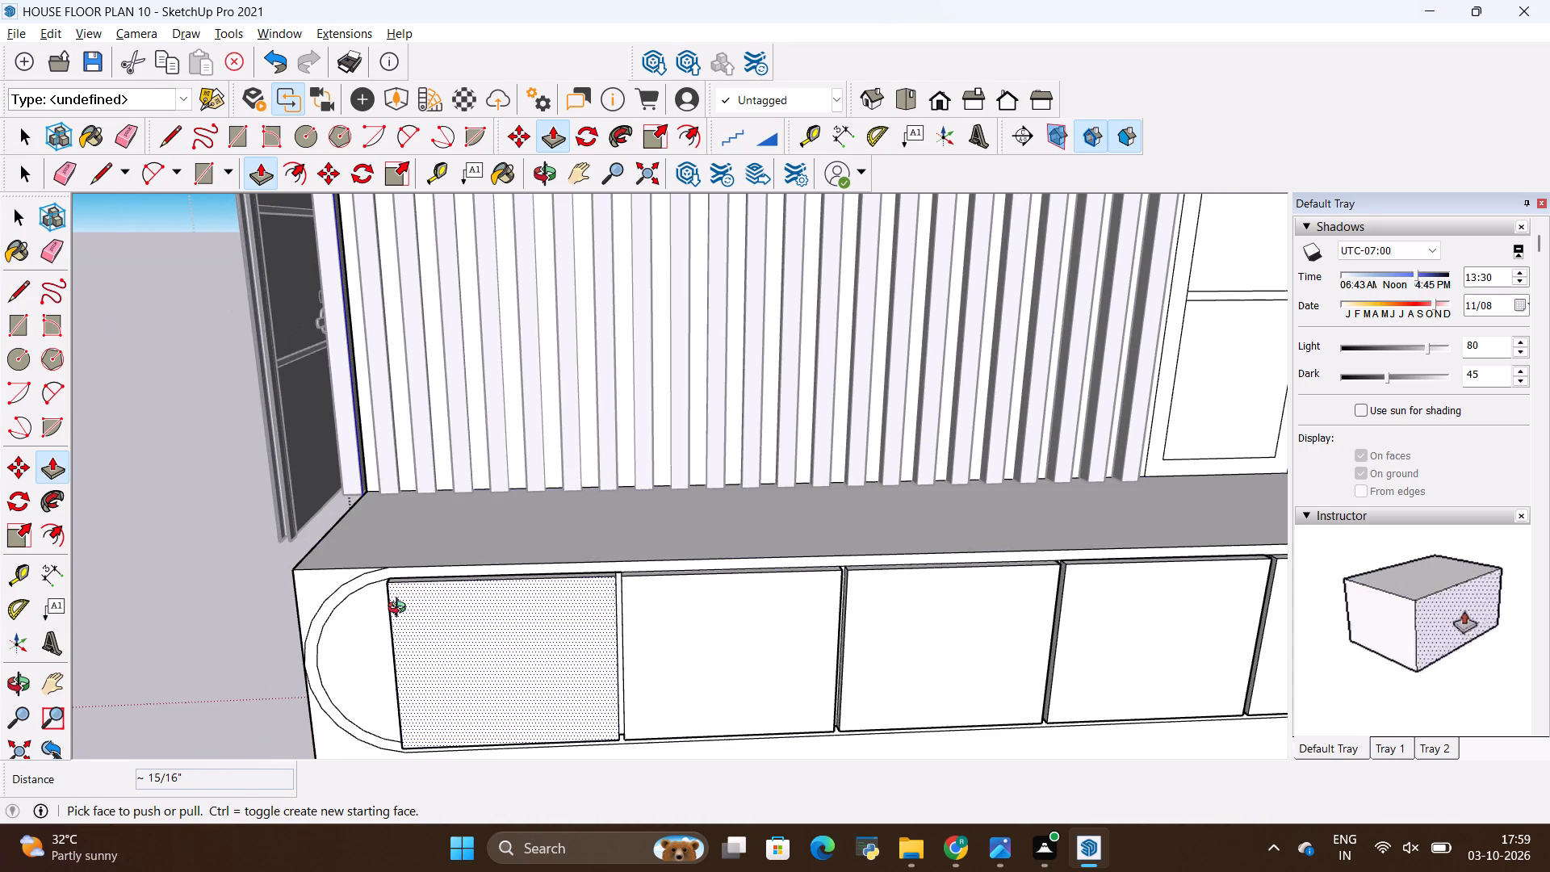
middle_drag(400, 610, 509, 526)
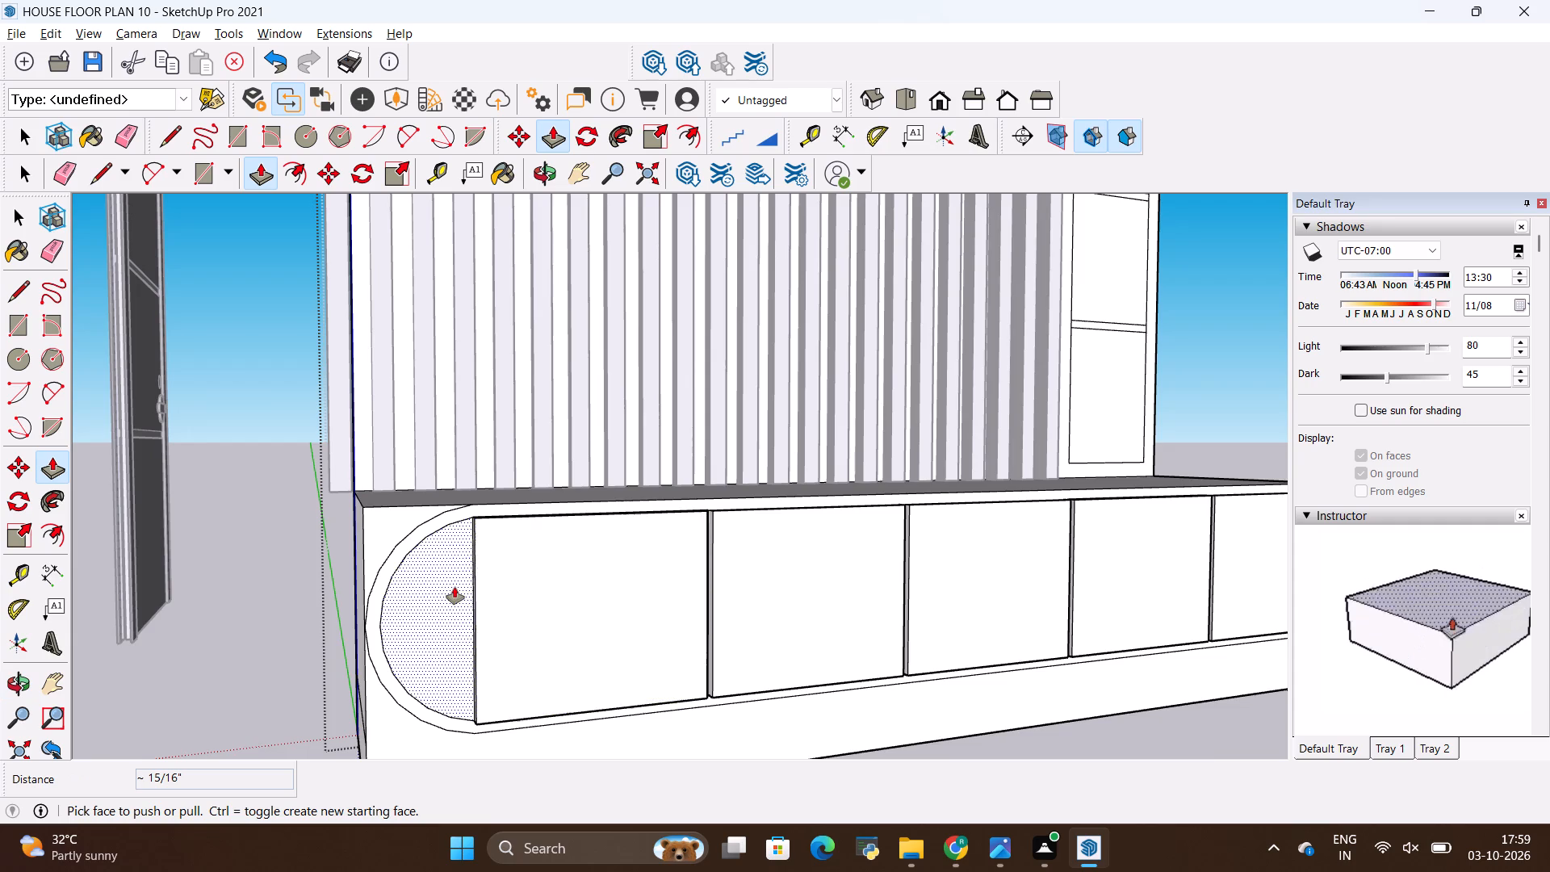
scroll(455, 587, up, 3)
scroll(394, 537, down, 3)
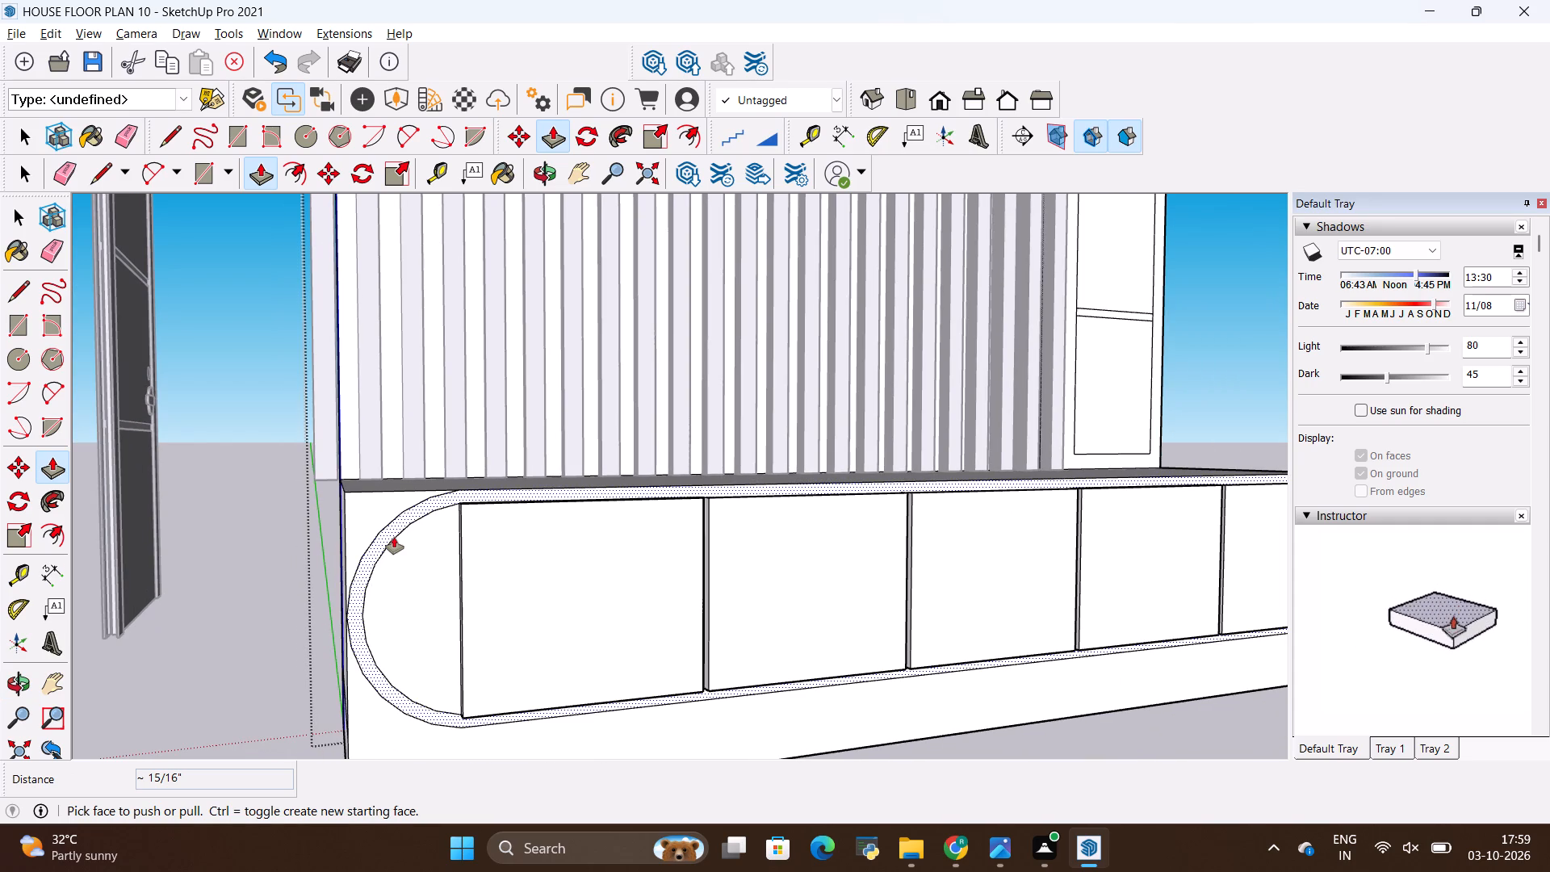
scroll(376, 572, down, 4)
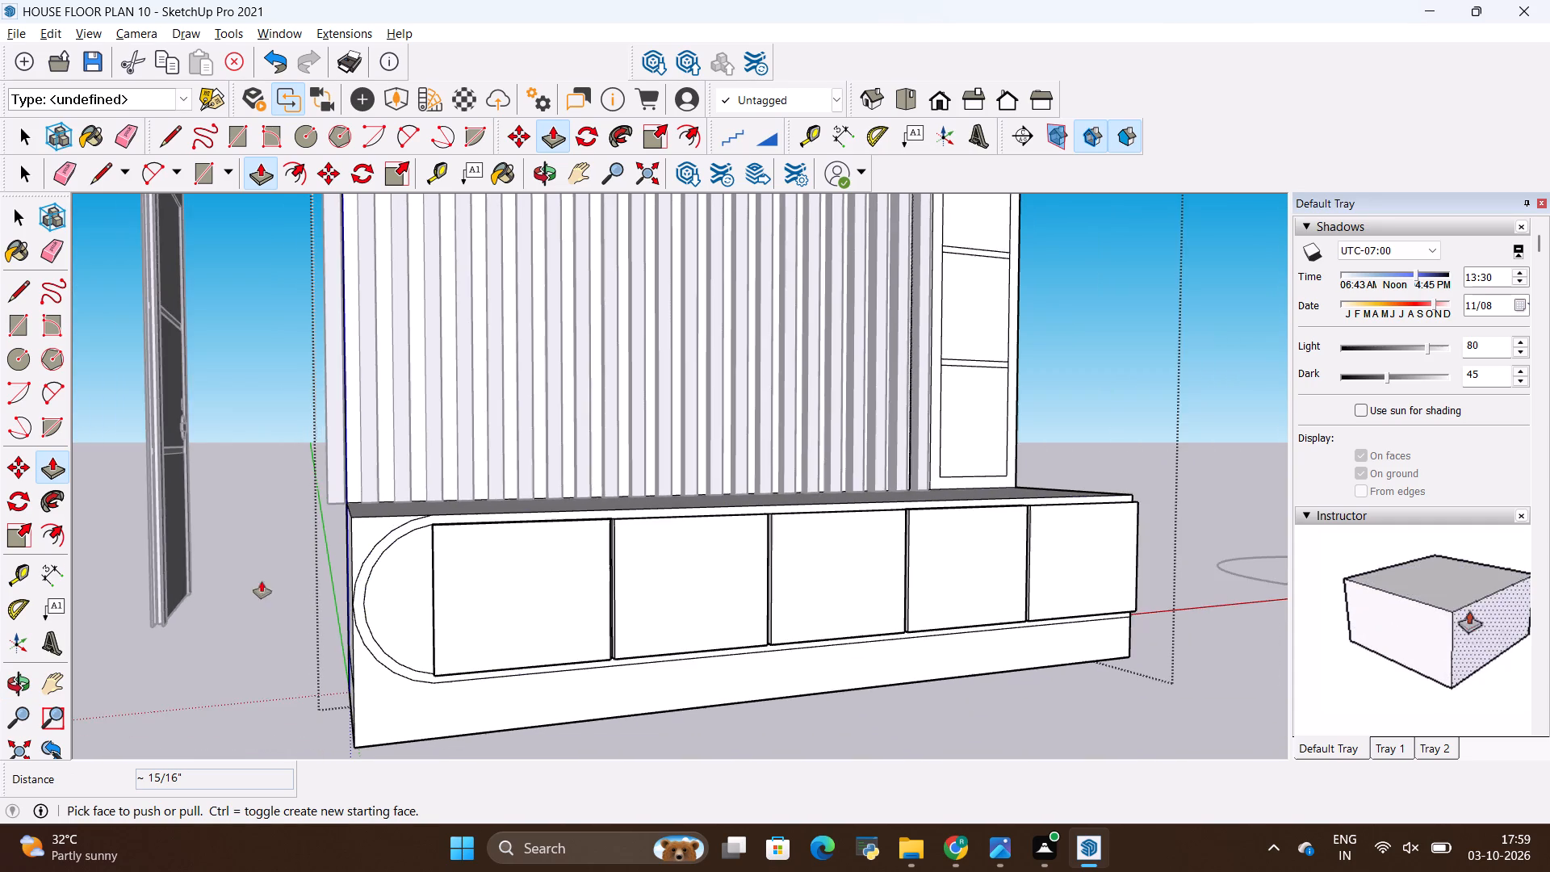
scroll(189, 589, down, 2)
scroll(248, 629, up, 4)
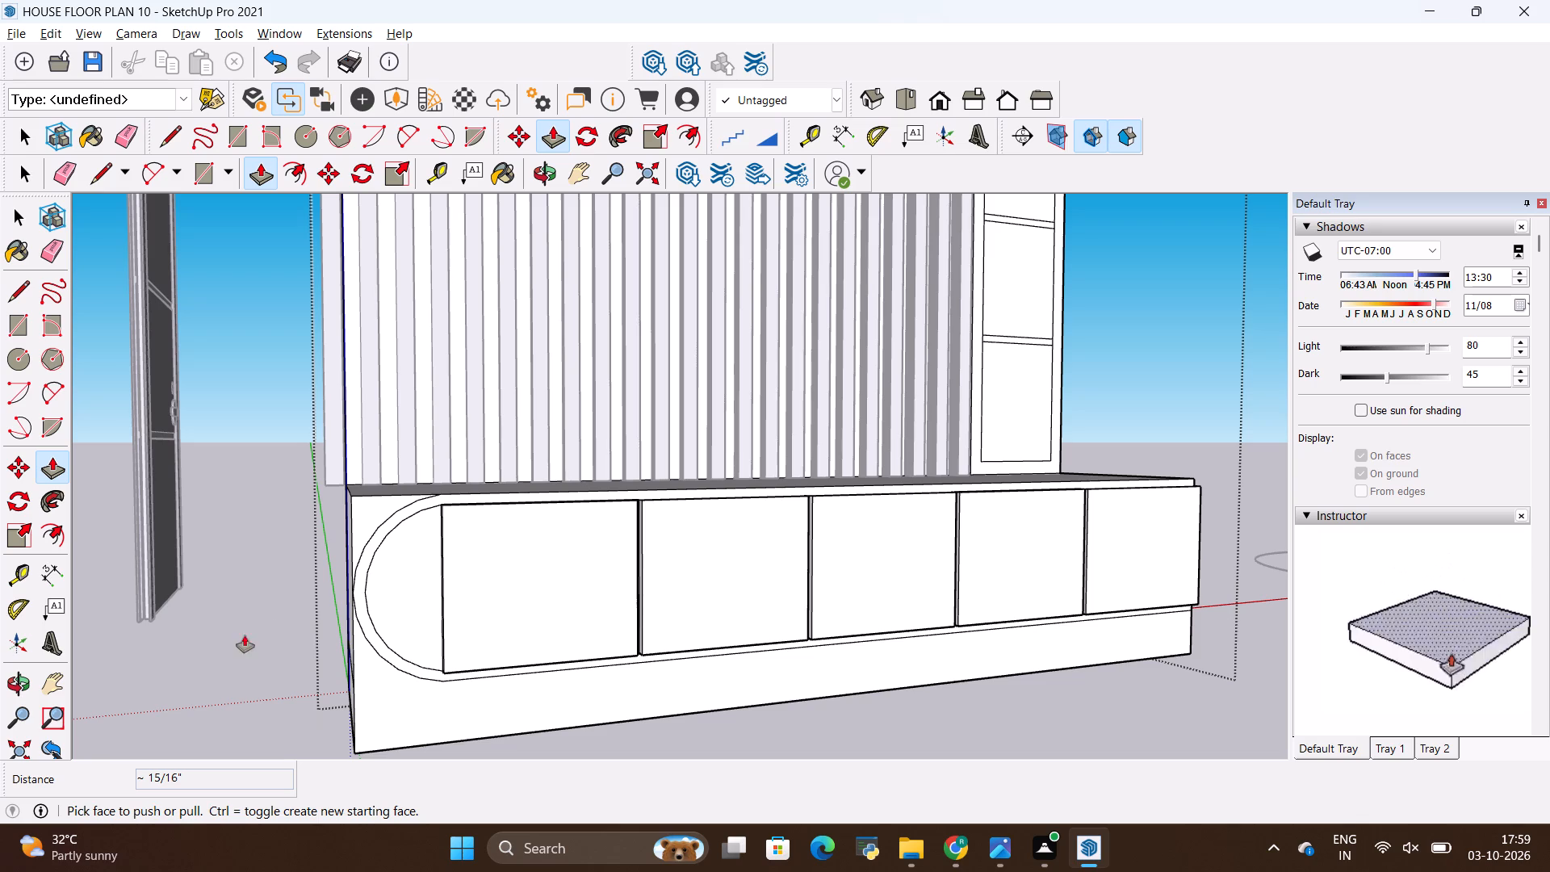
scroll(311, 579, down, 8)
middle_drag(523, 614, 397, 386)
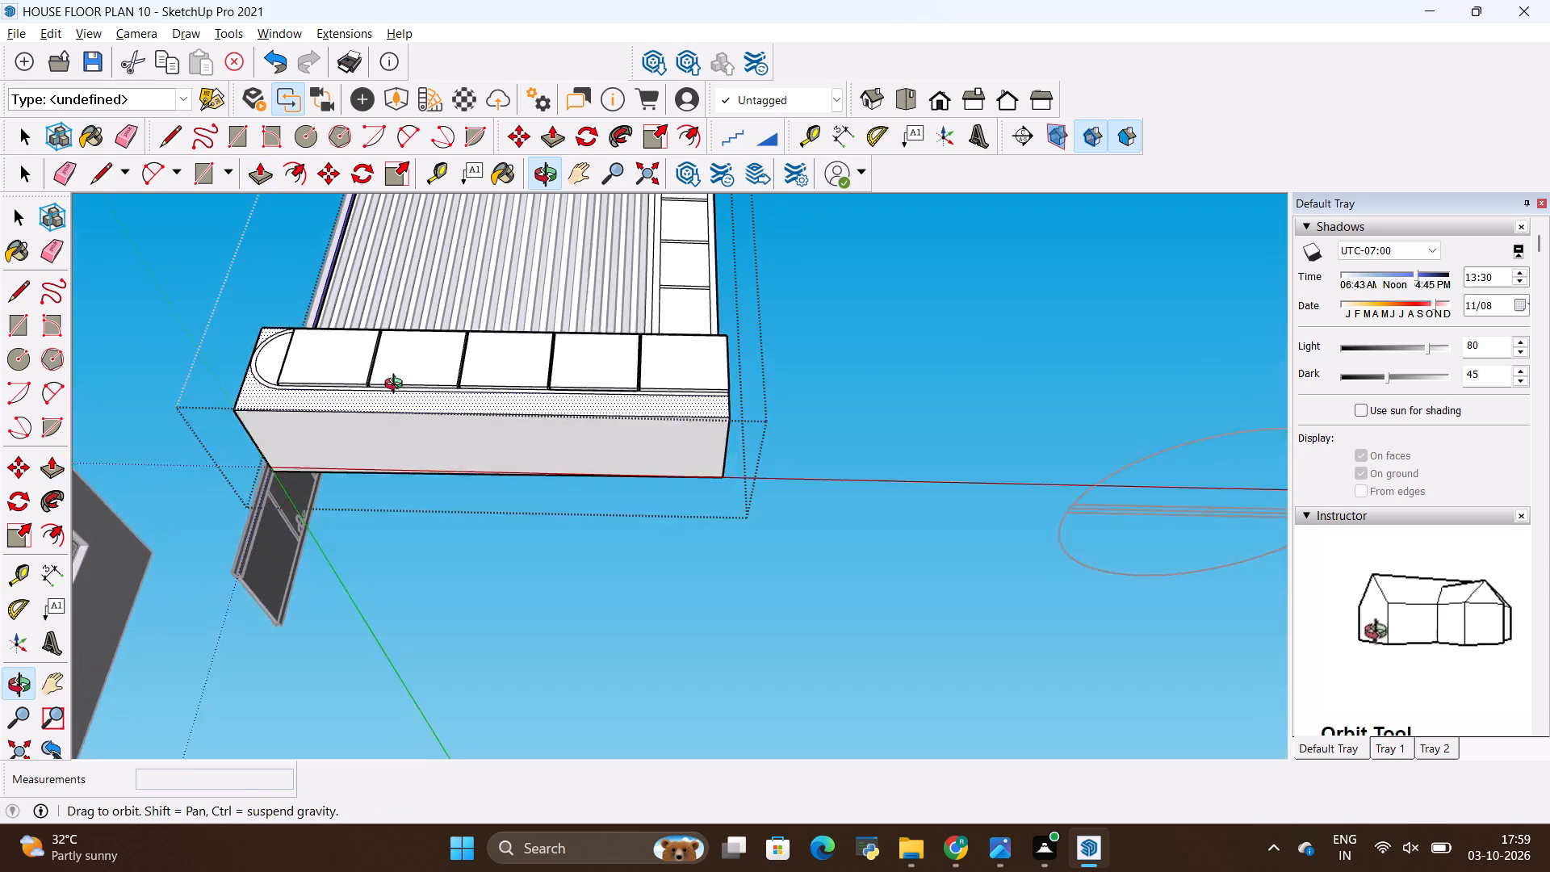
middle_drag(397, 386, 416, 708)
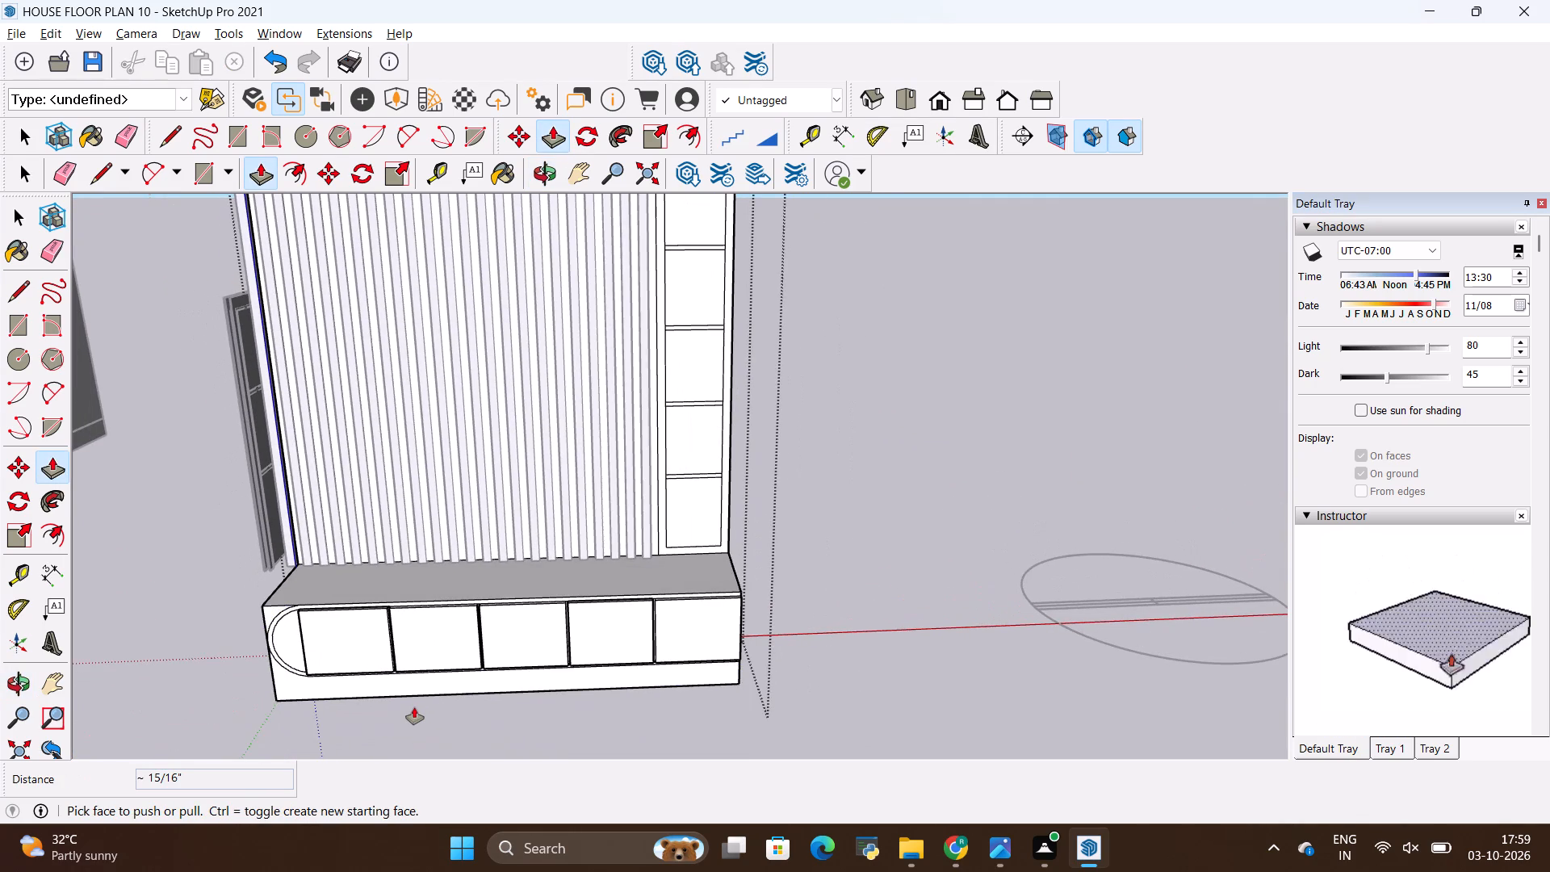
Push the base's front face outside the rounded outline back about 2' to the rear panel, cutting away the corner and lower strip.
scroll(213, 632, up, 18)
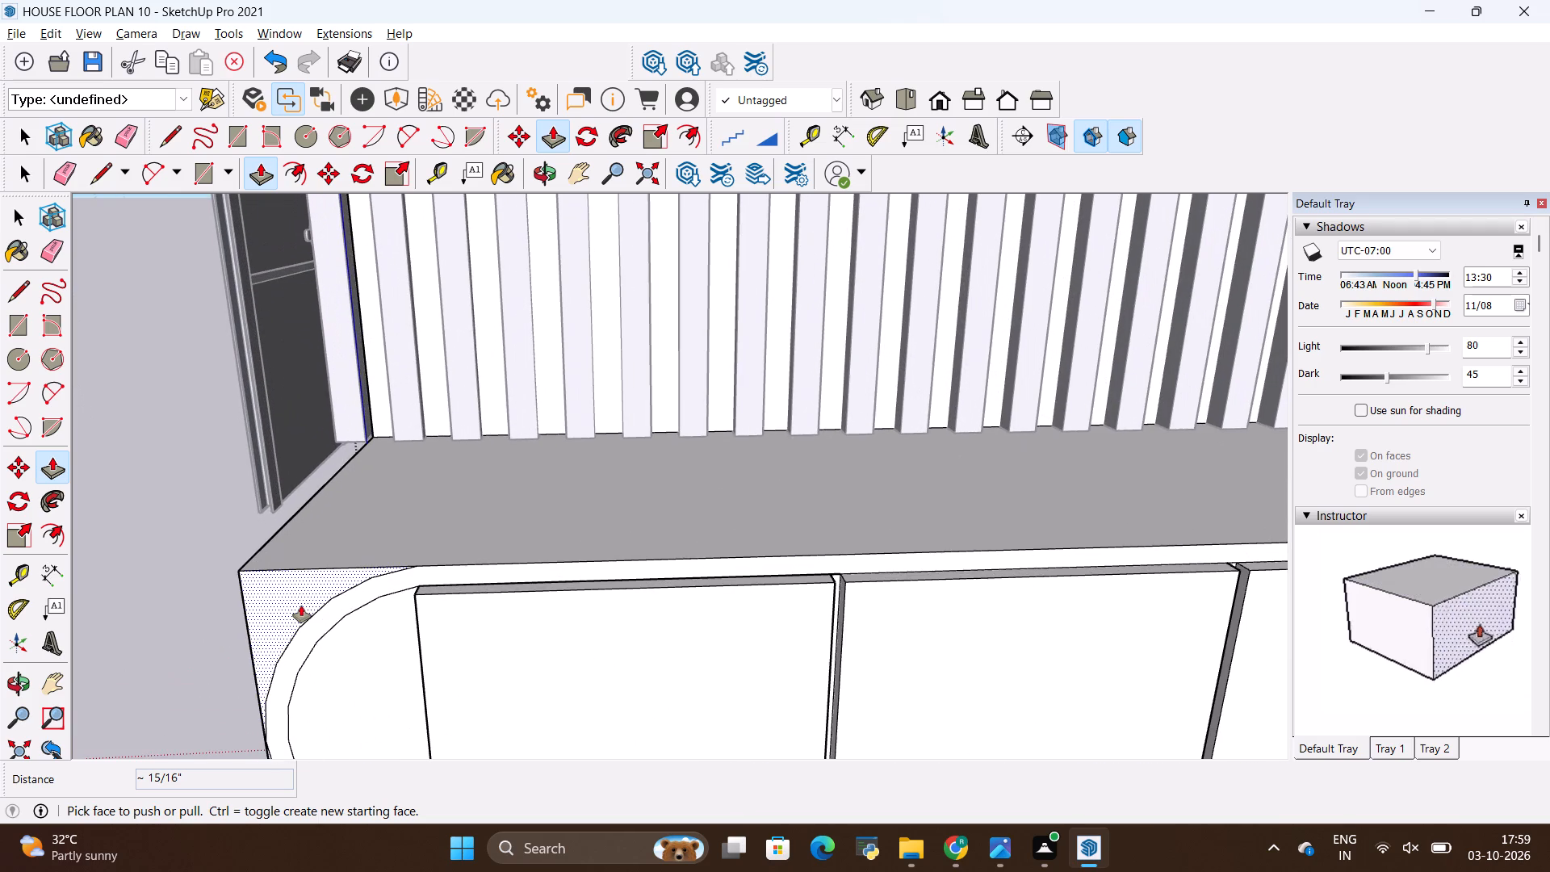
key(alt+Tab)
key(alt+Tab)
scroll(303, 606, up, 3)
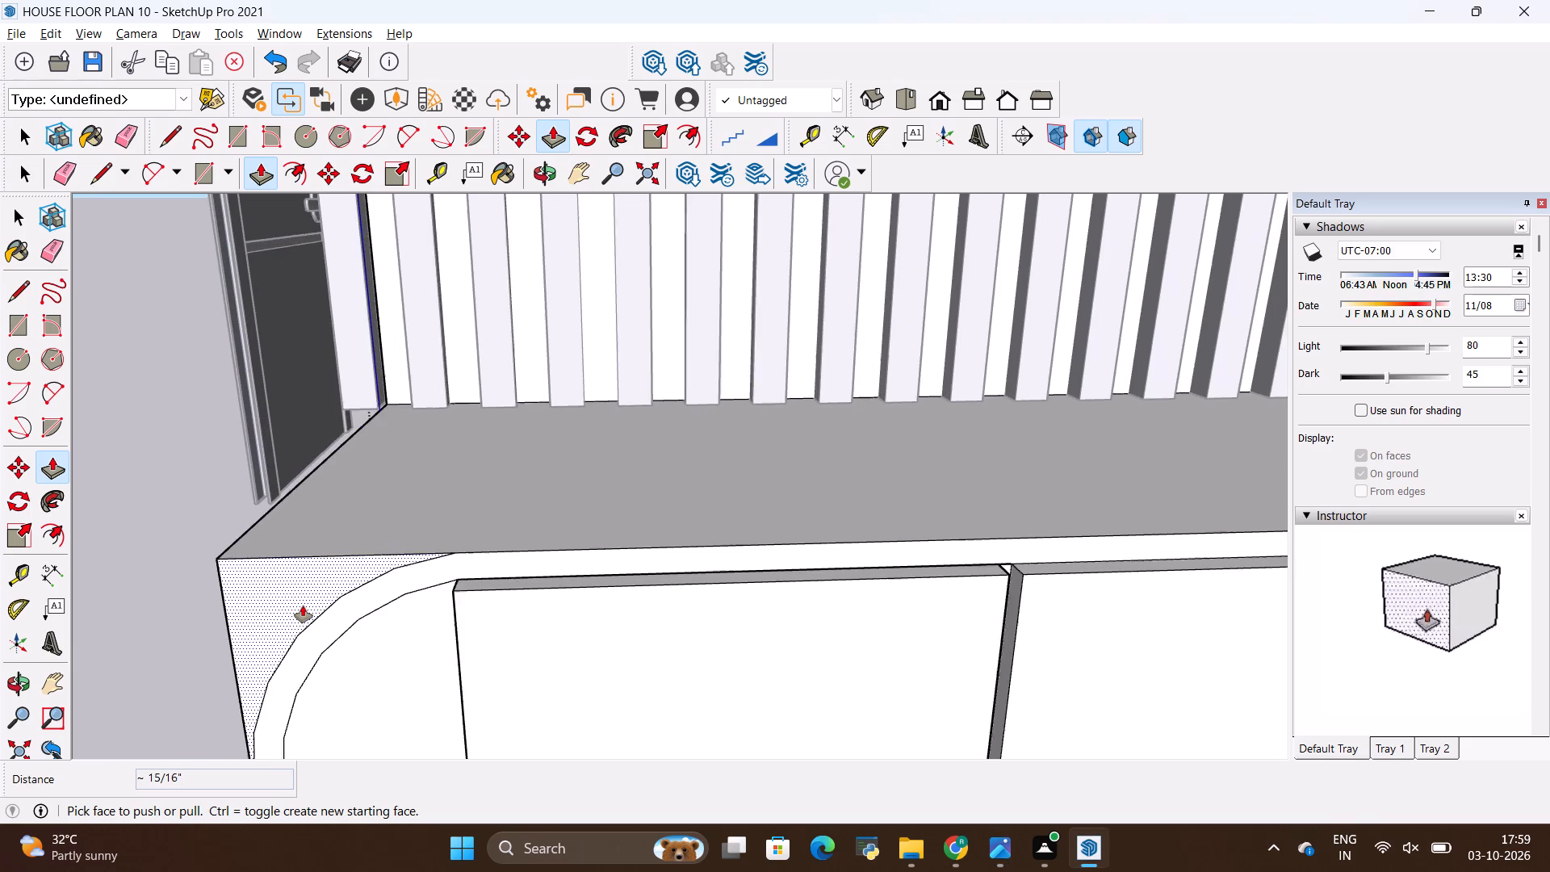
scroll(303, 606, up, 3)
key(p)
click(304, 606)
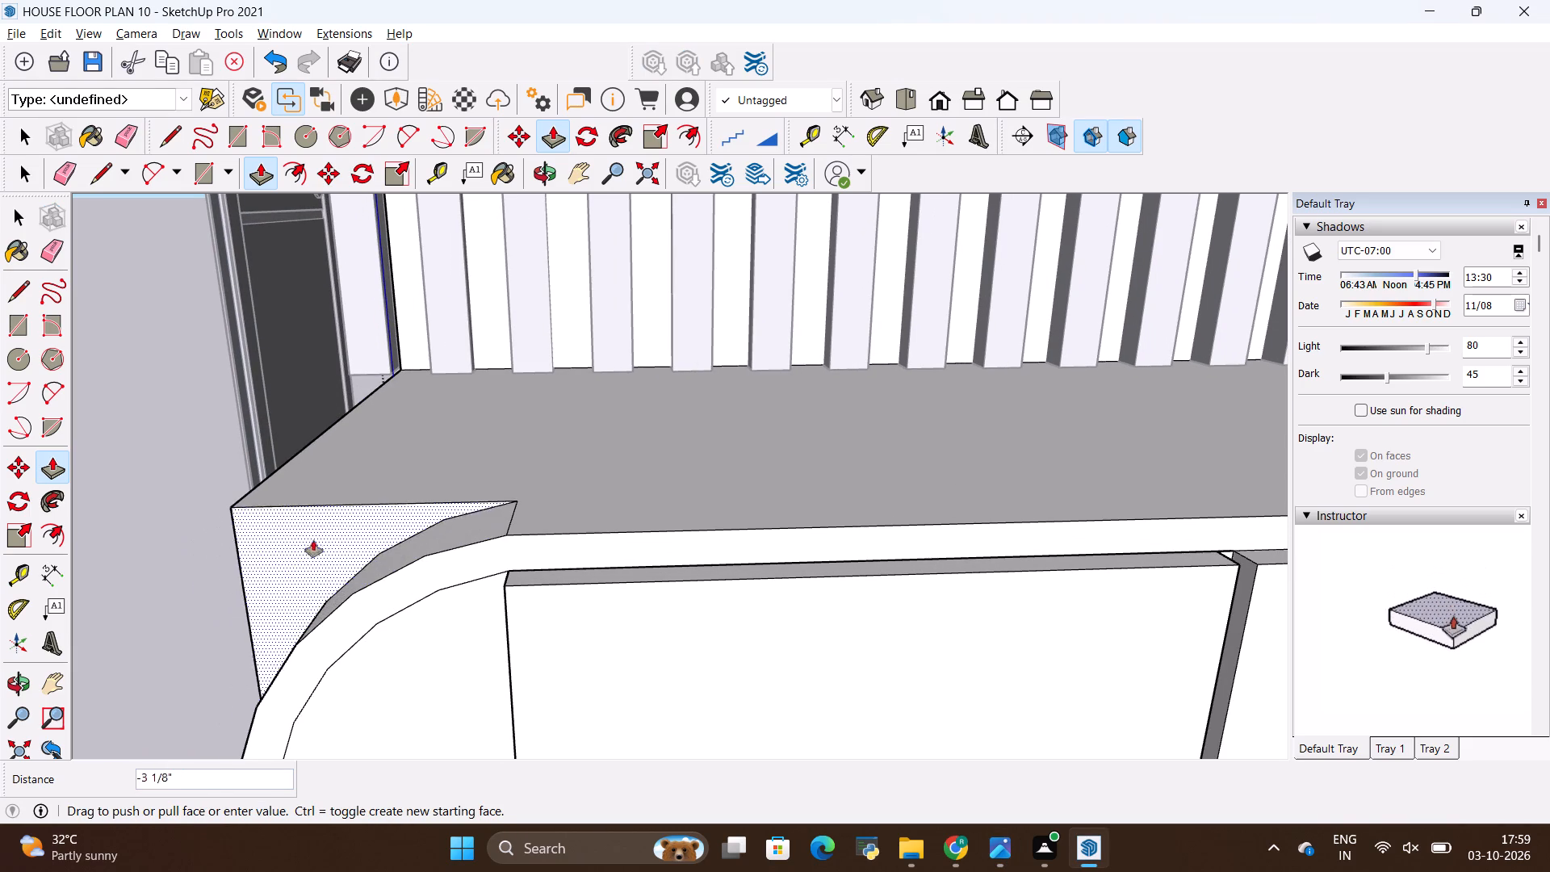
click(408, 294)
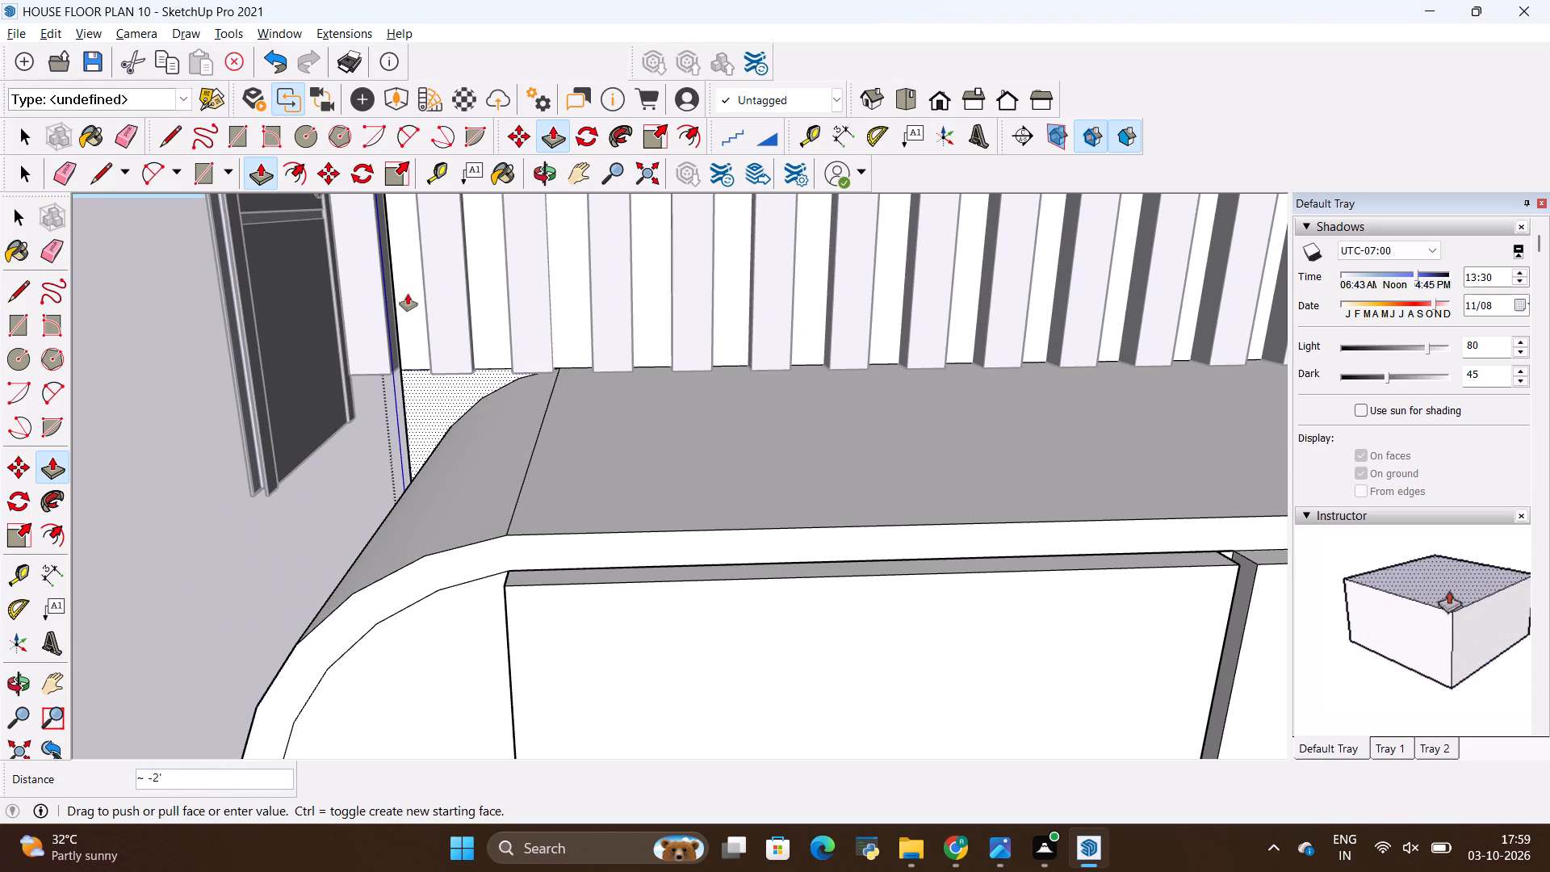
Examine the round-ended base from several angles and compare the wall unit with the reference photo.
scroll(396, 397, up, 11)
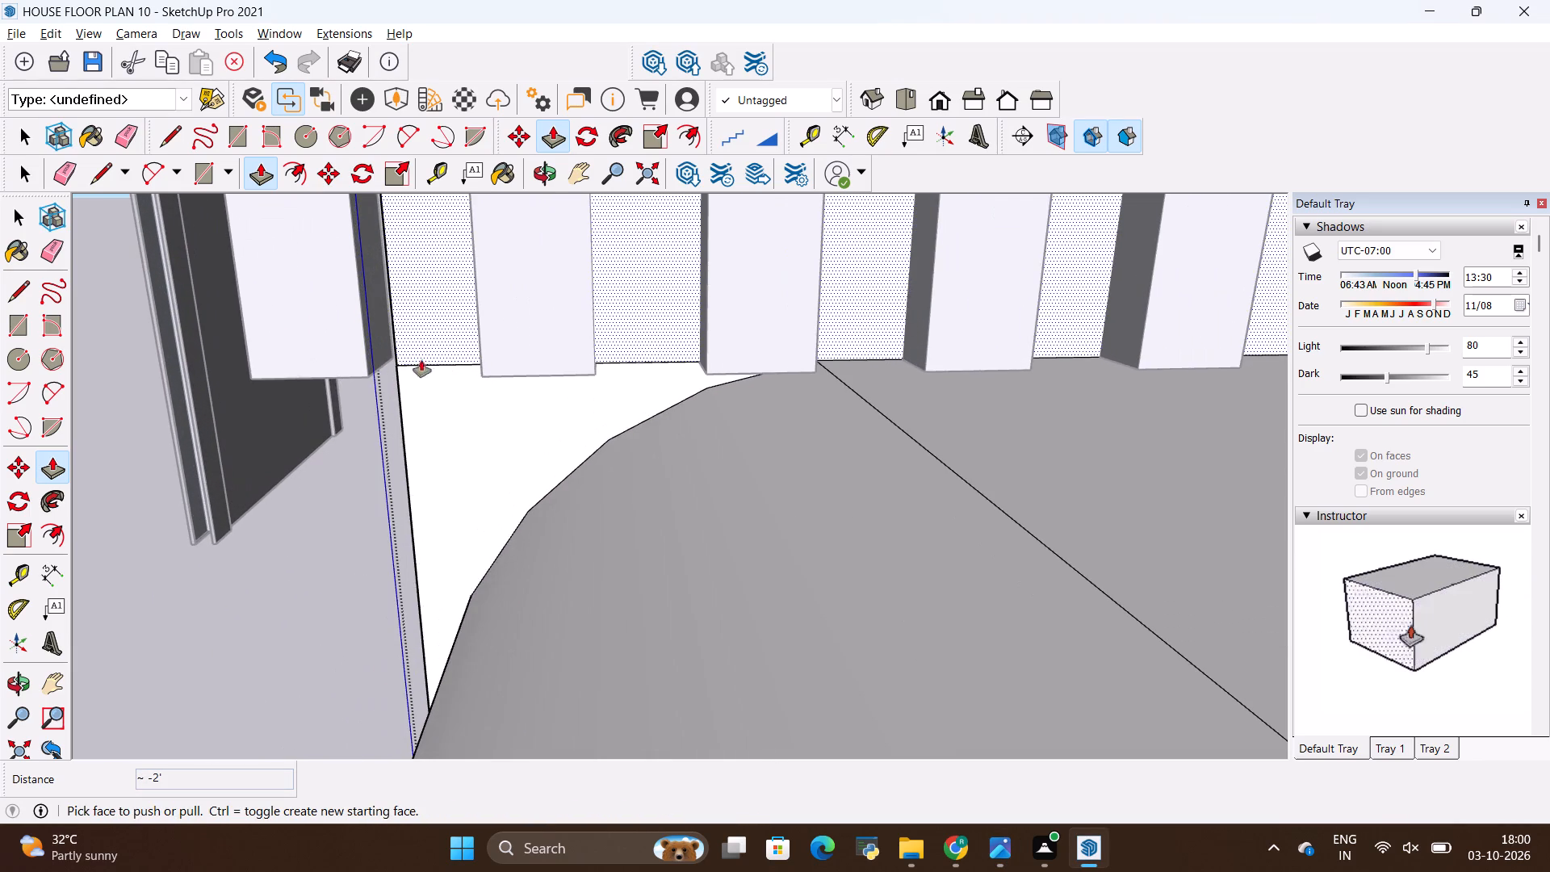
scroll(424, 358, down, 16)
scroll(426, 322, down, 5)
middle_drag(496, 581, 488, 325)
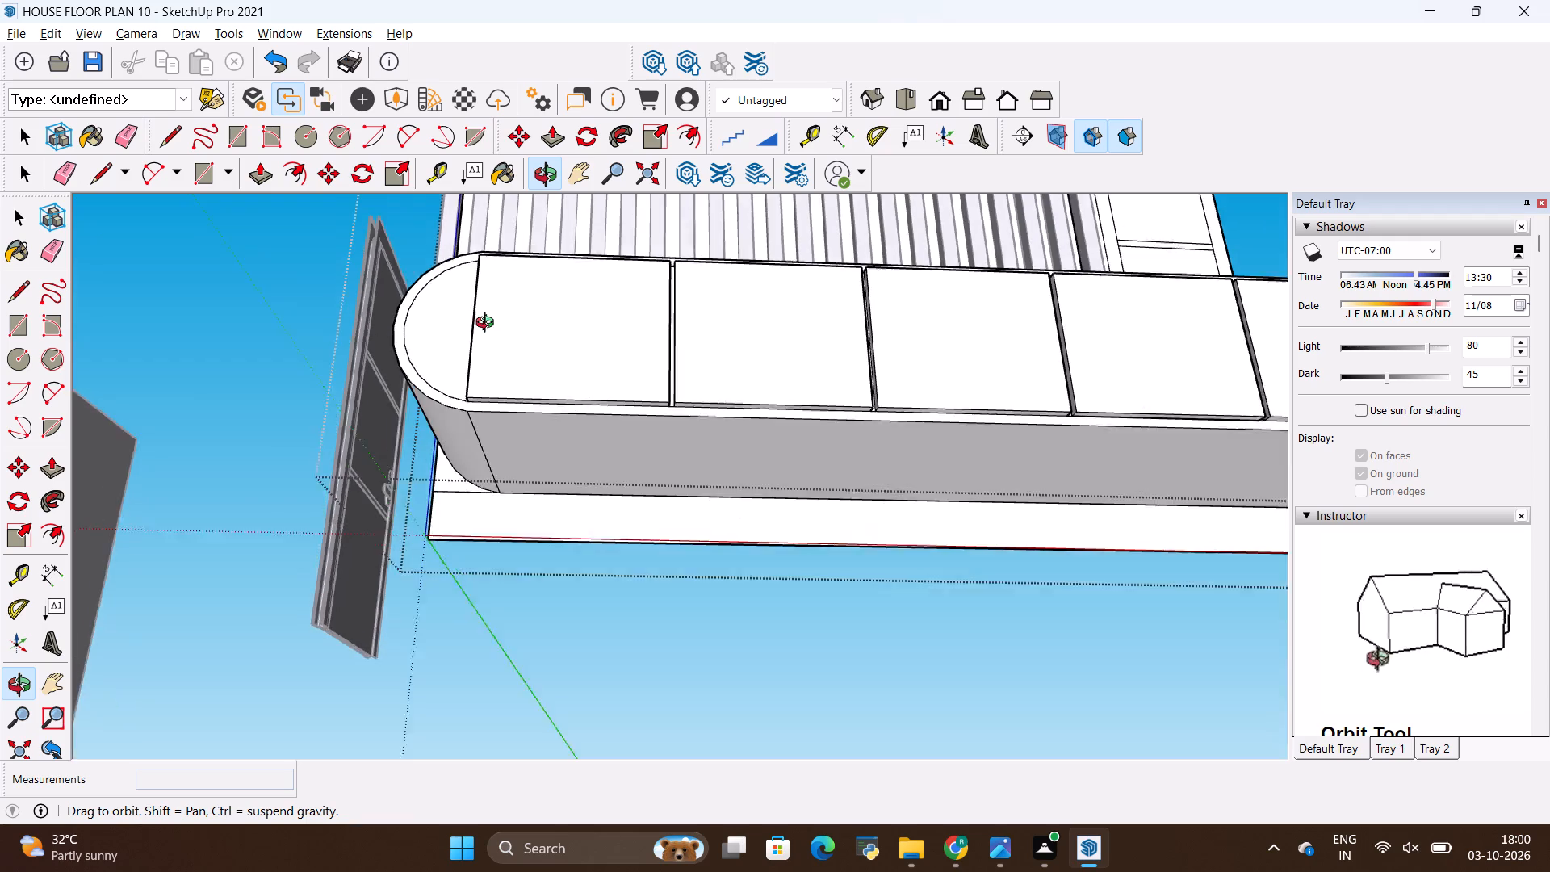
middle_drag(488, 325, 692, 551)
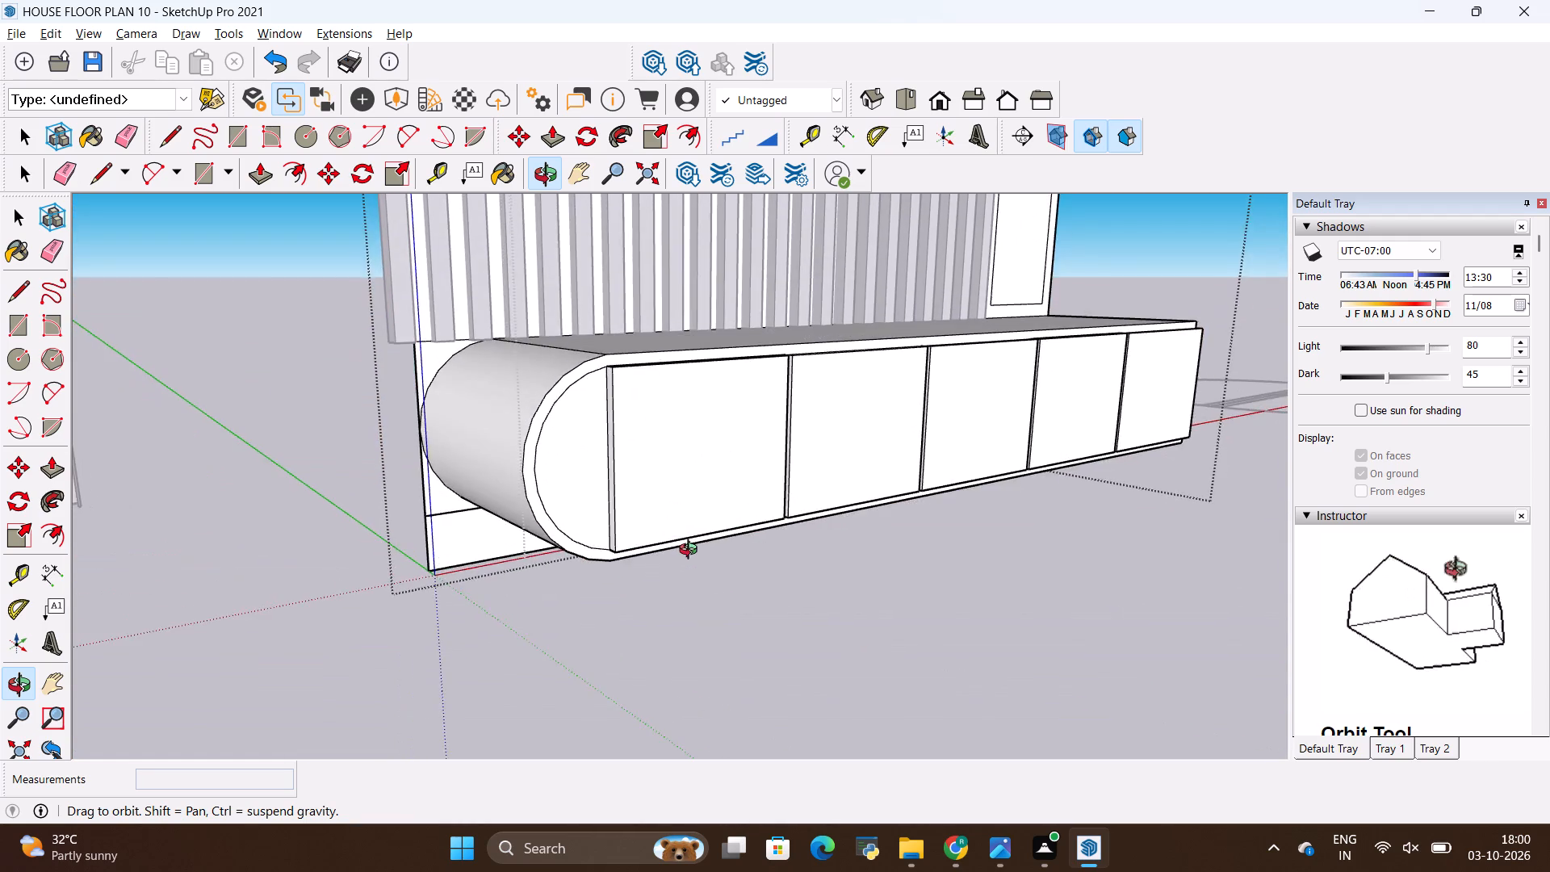
middle_drag(692, 551, 437, 521)
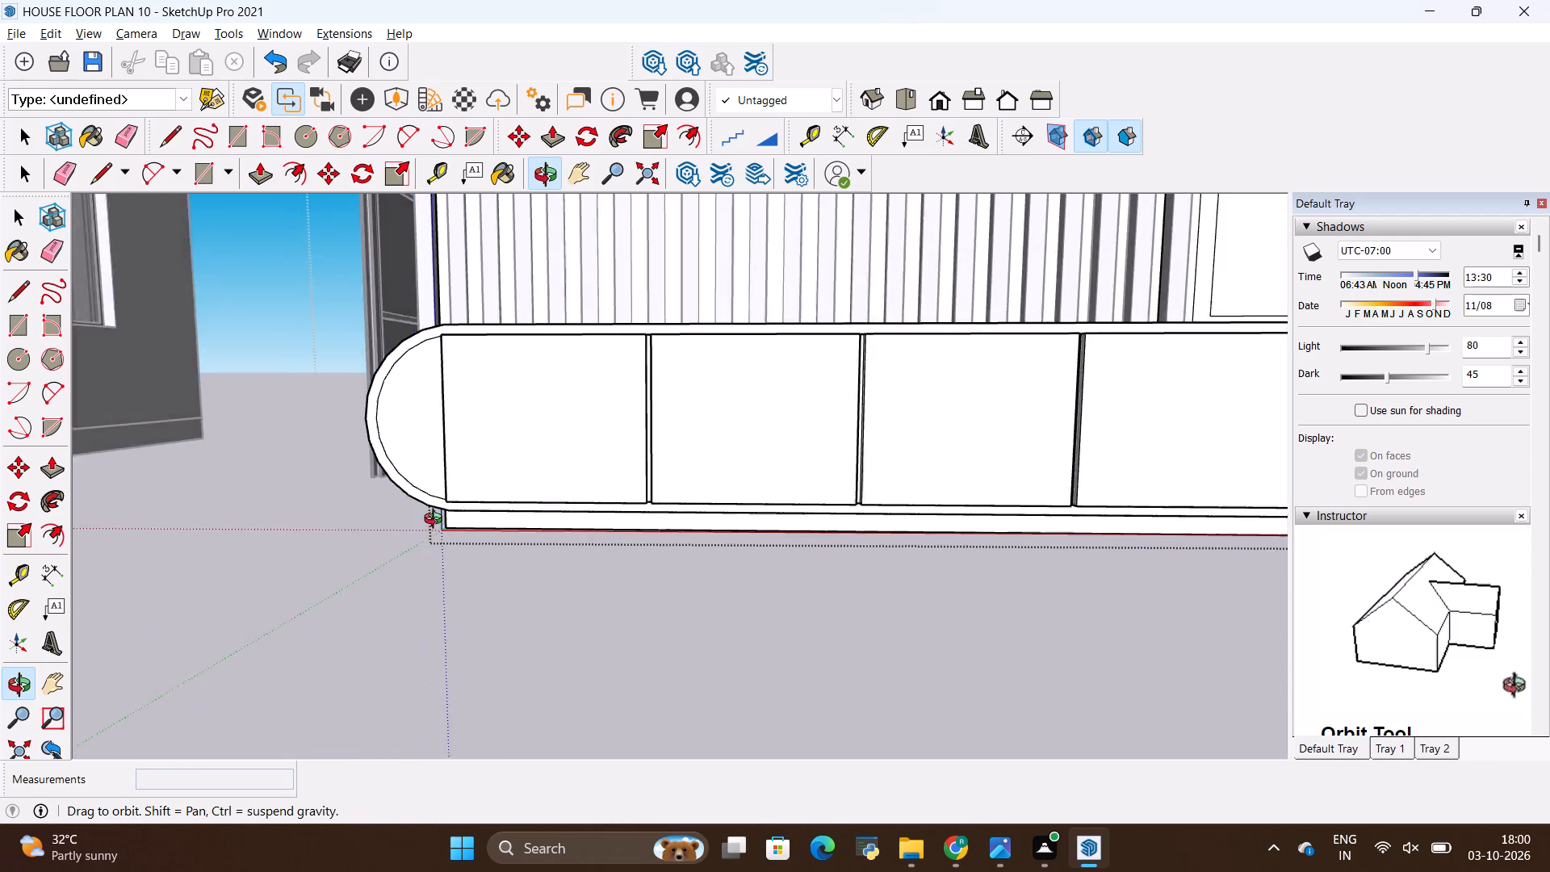
middle_drag(437, 521, 425, 524)
scroll(439, 505, down, 9)
middle_drag(695, 449, 647, 544)
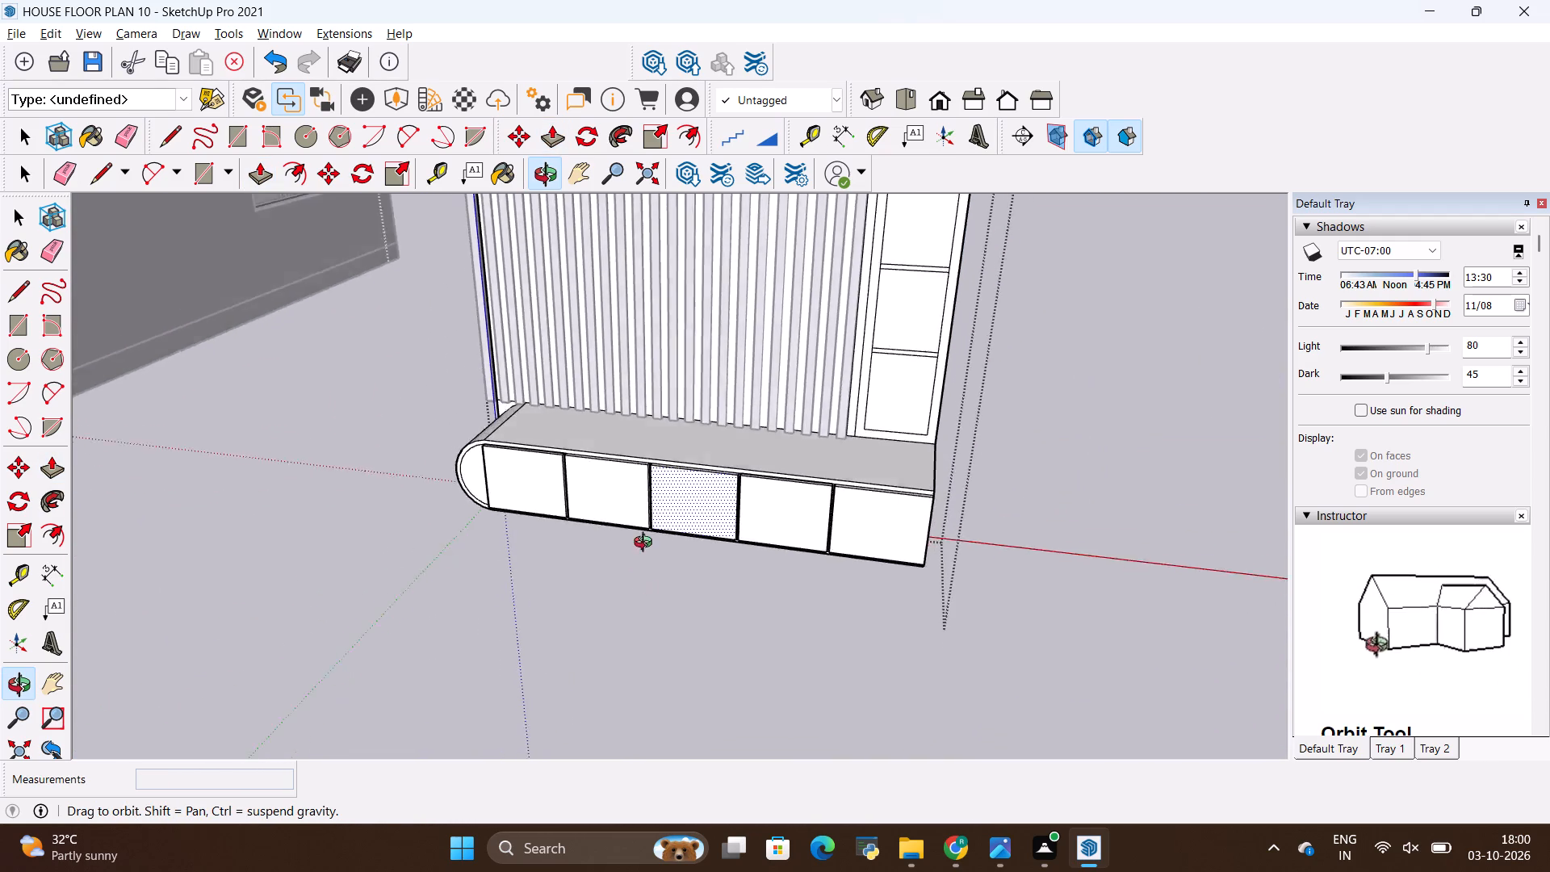
middle_drag(647, 544, 688, 444)
scroll(772, 650, down, 9)
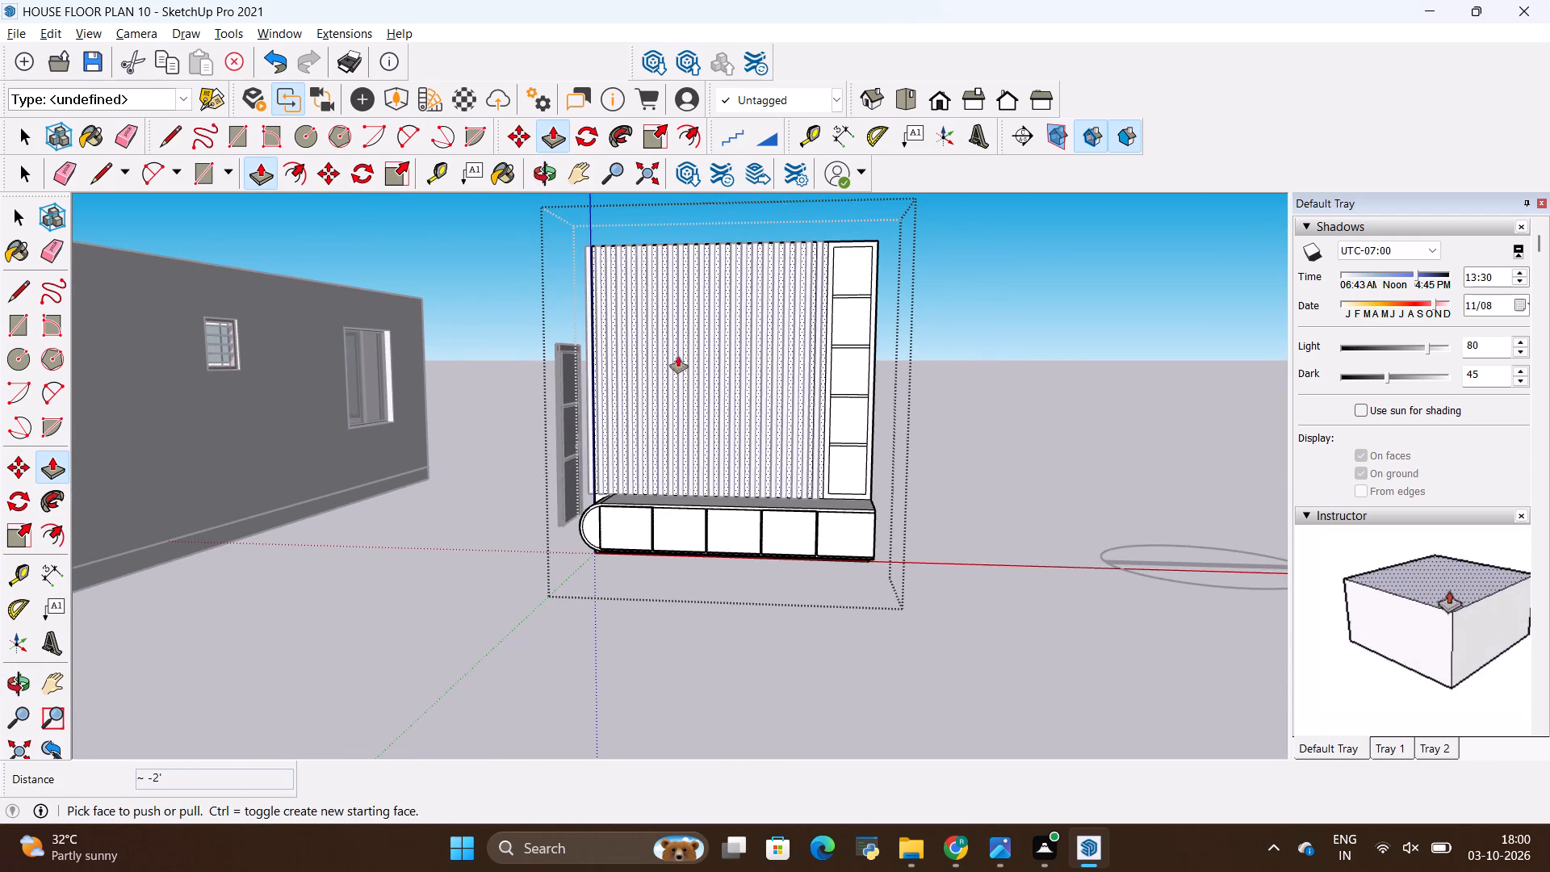
scroll(718, 401, up, 3)
key(alt+Tab)
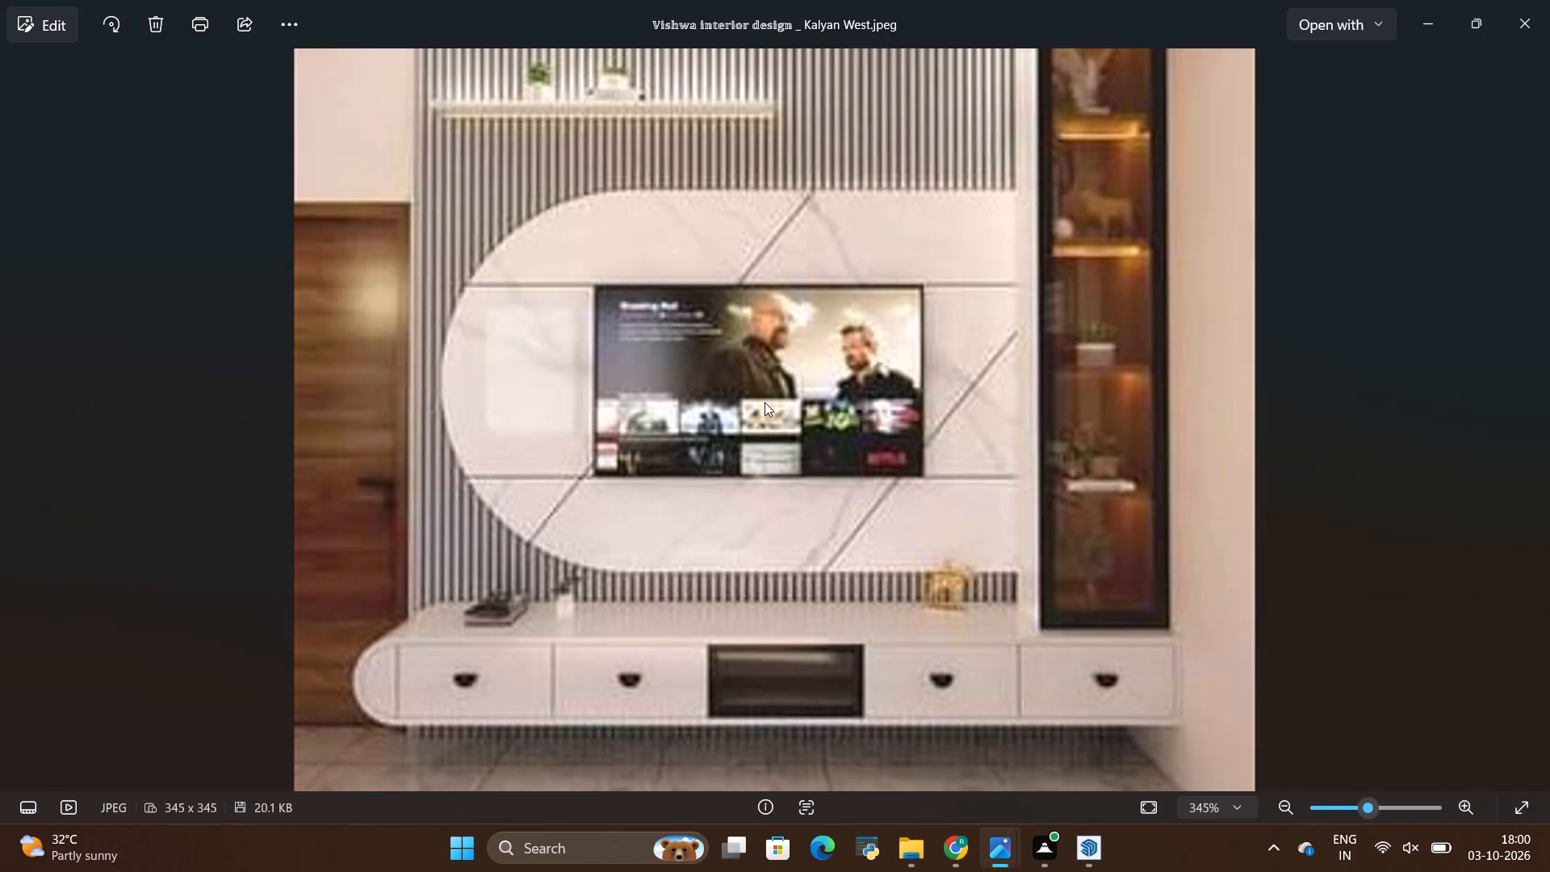
key(alt+Tab)
key(alt+Tab)
key(alt+Tab)
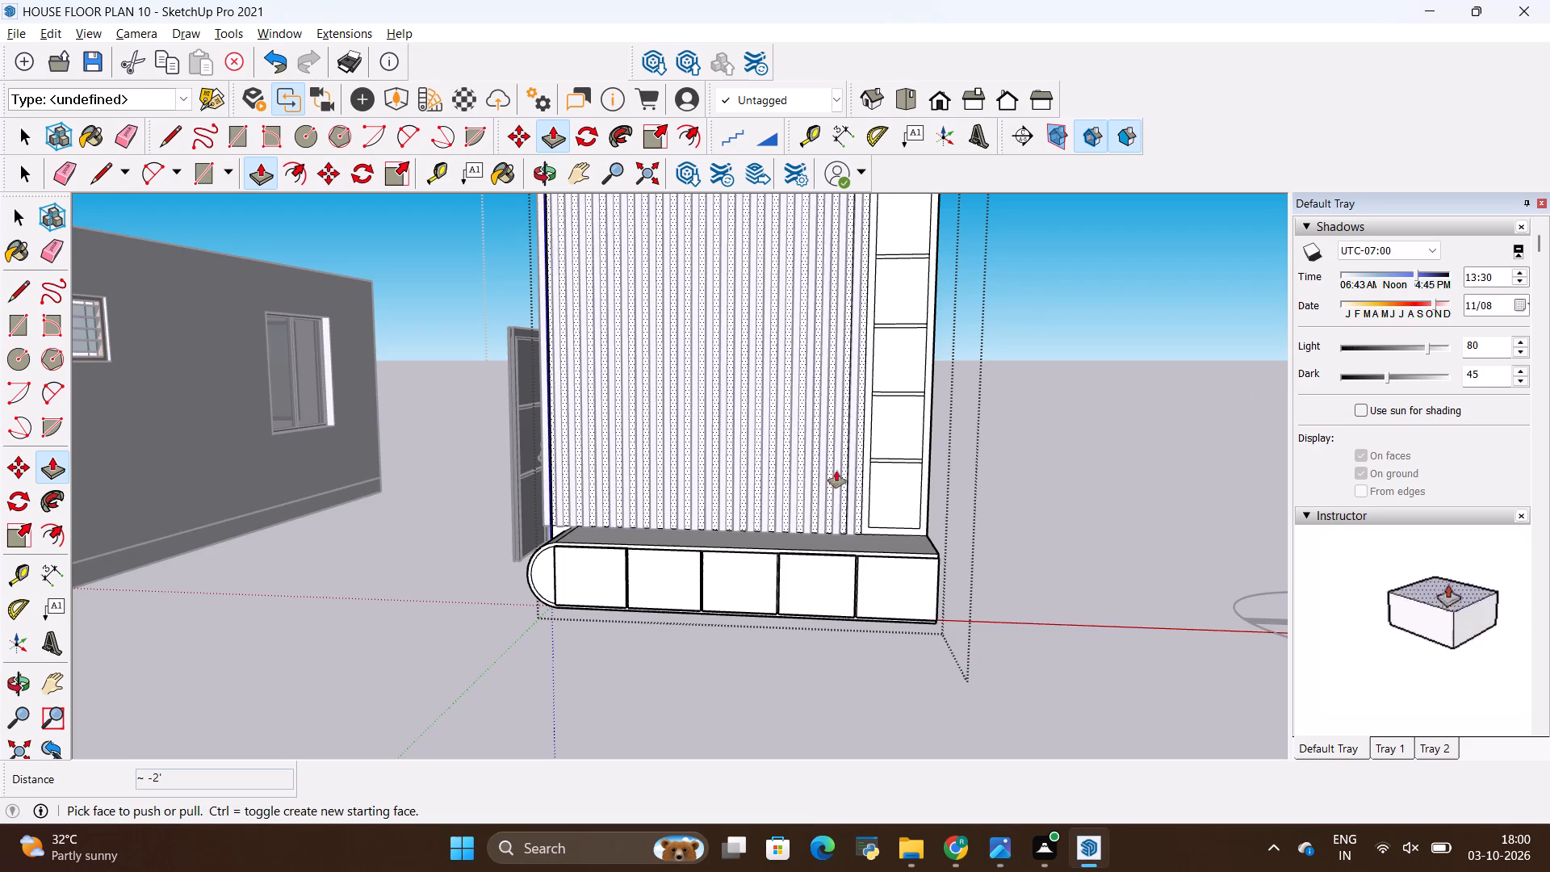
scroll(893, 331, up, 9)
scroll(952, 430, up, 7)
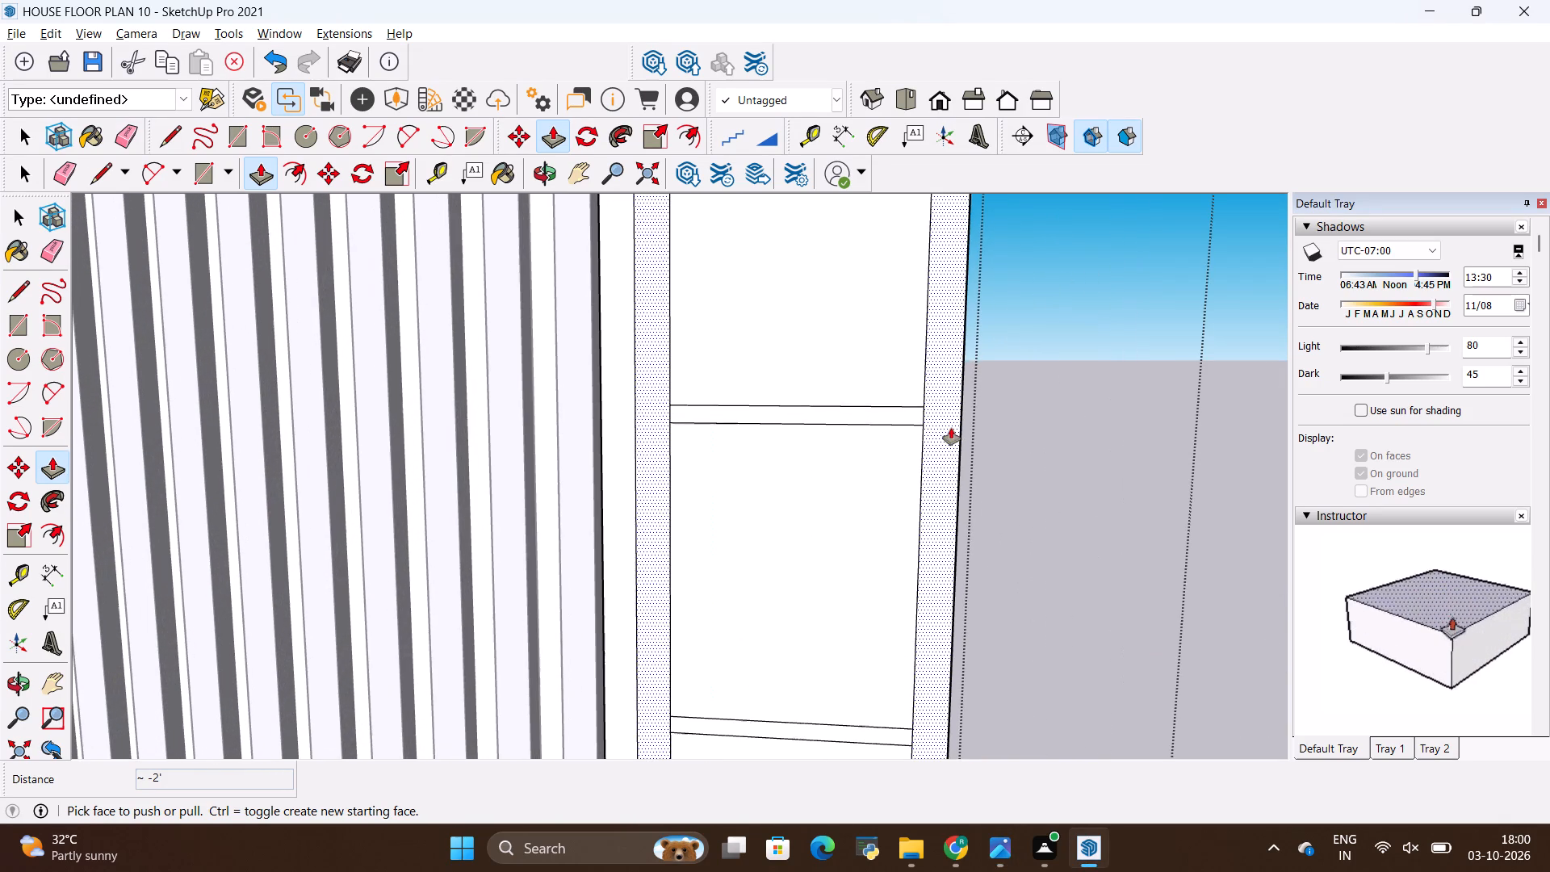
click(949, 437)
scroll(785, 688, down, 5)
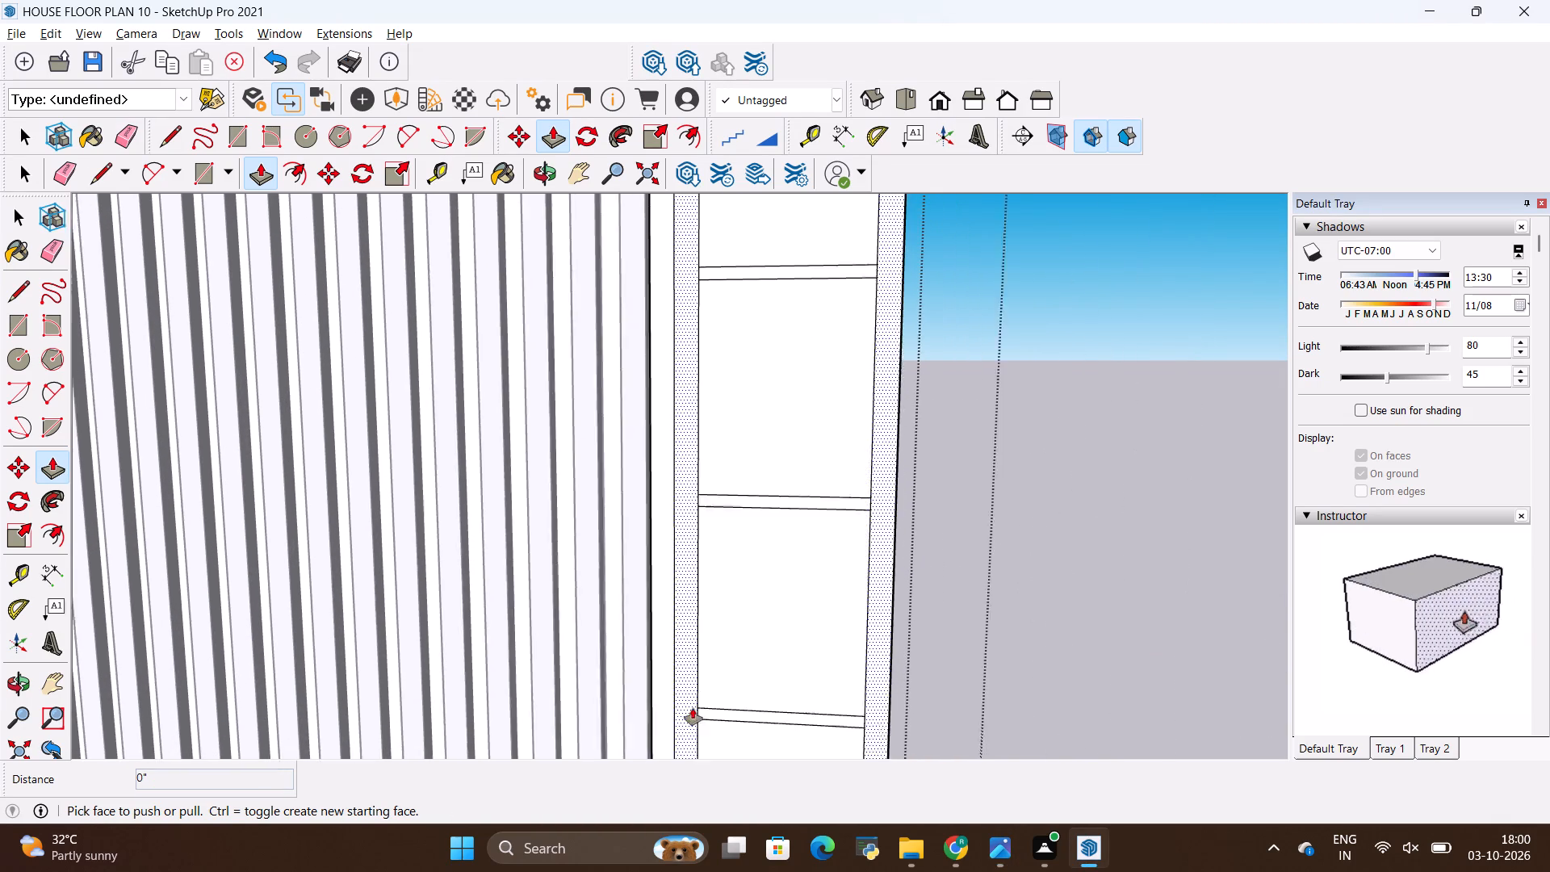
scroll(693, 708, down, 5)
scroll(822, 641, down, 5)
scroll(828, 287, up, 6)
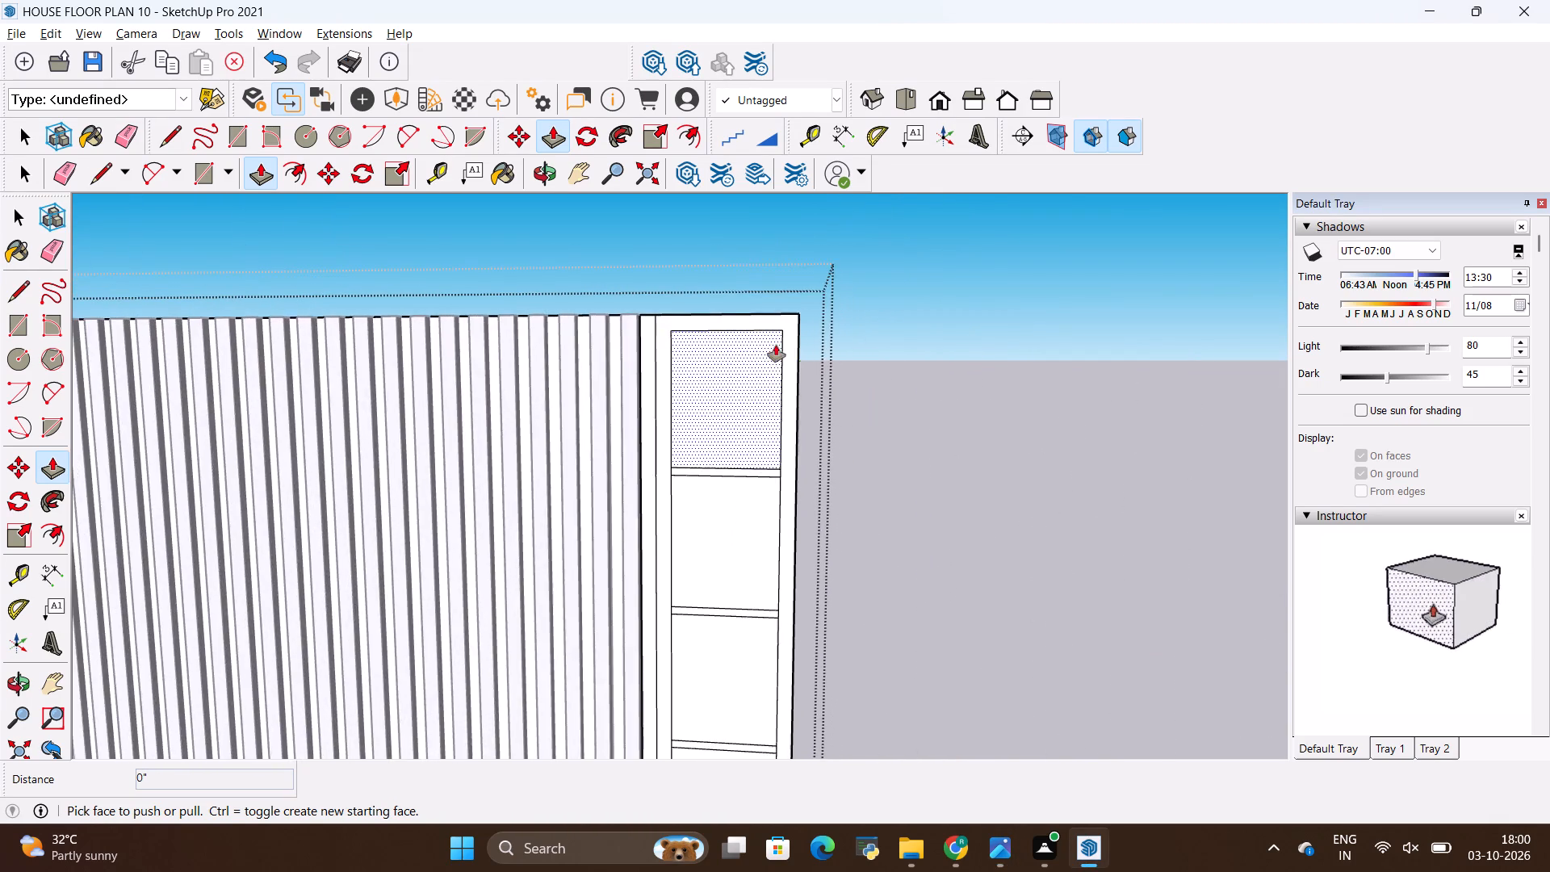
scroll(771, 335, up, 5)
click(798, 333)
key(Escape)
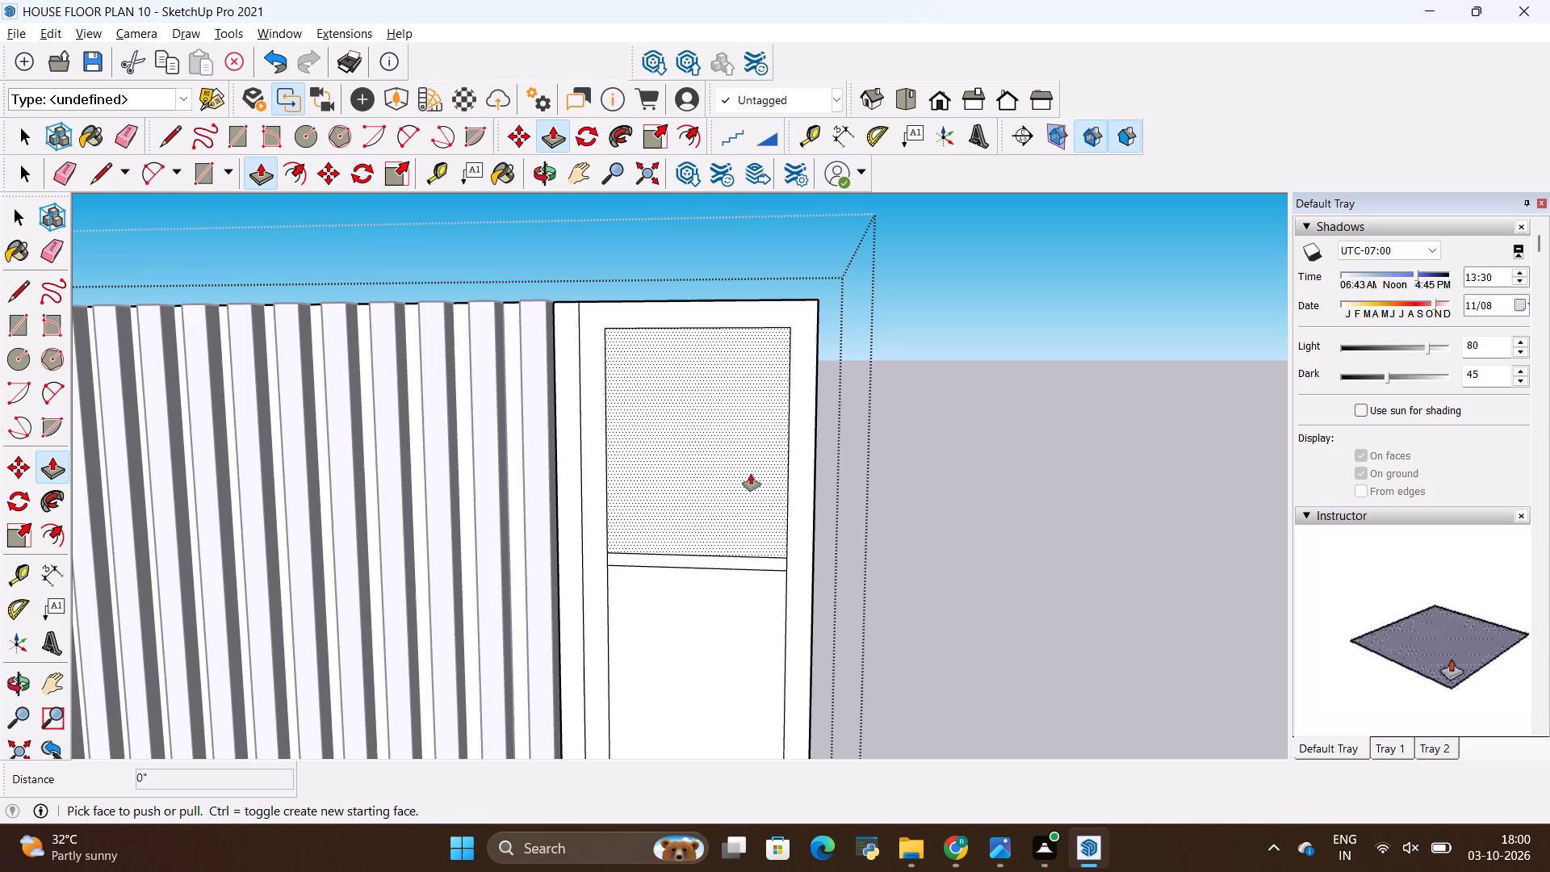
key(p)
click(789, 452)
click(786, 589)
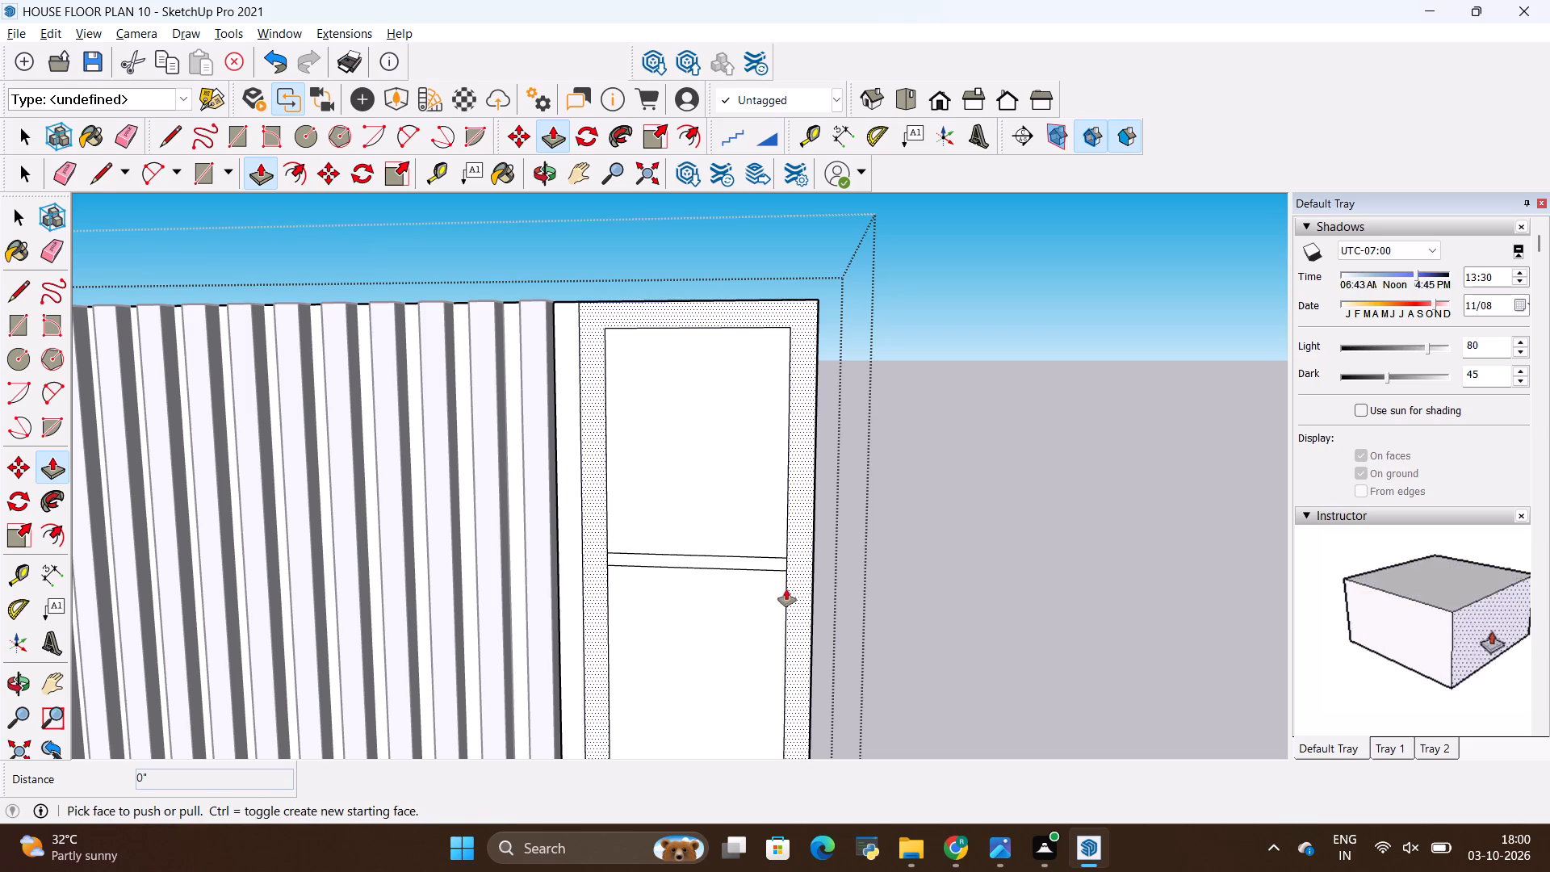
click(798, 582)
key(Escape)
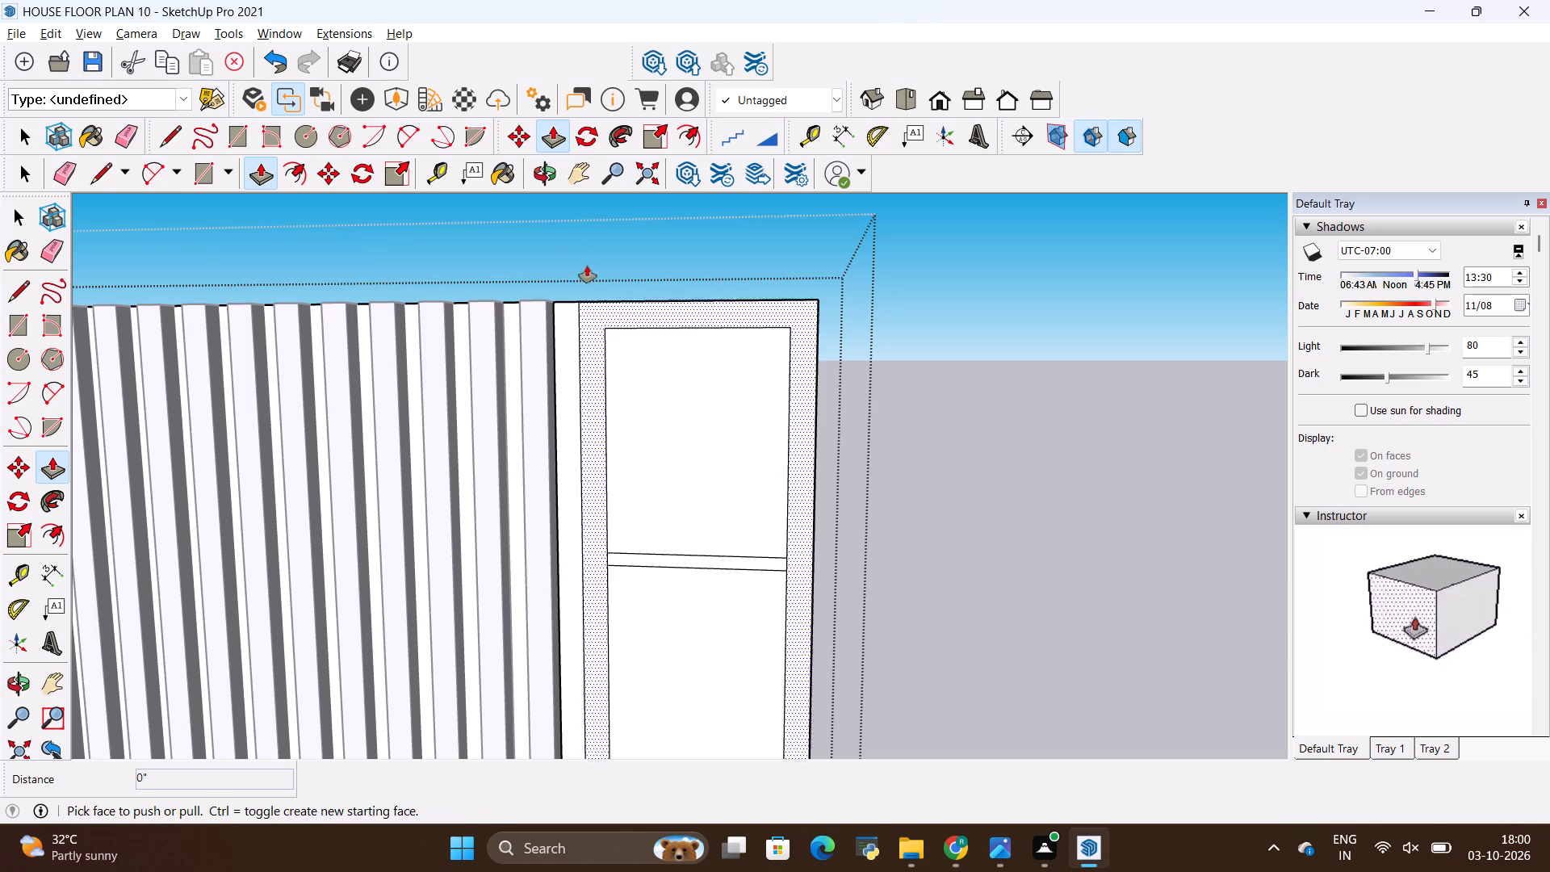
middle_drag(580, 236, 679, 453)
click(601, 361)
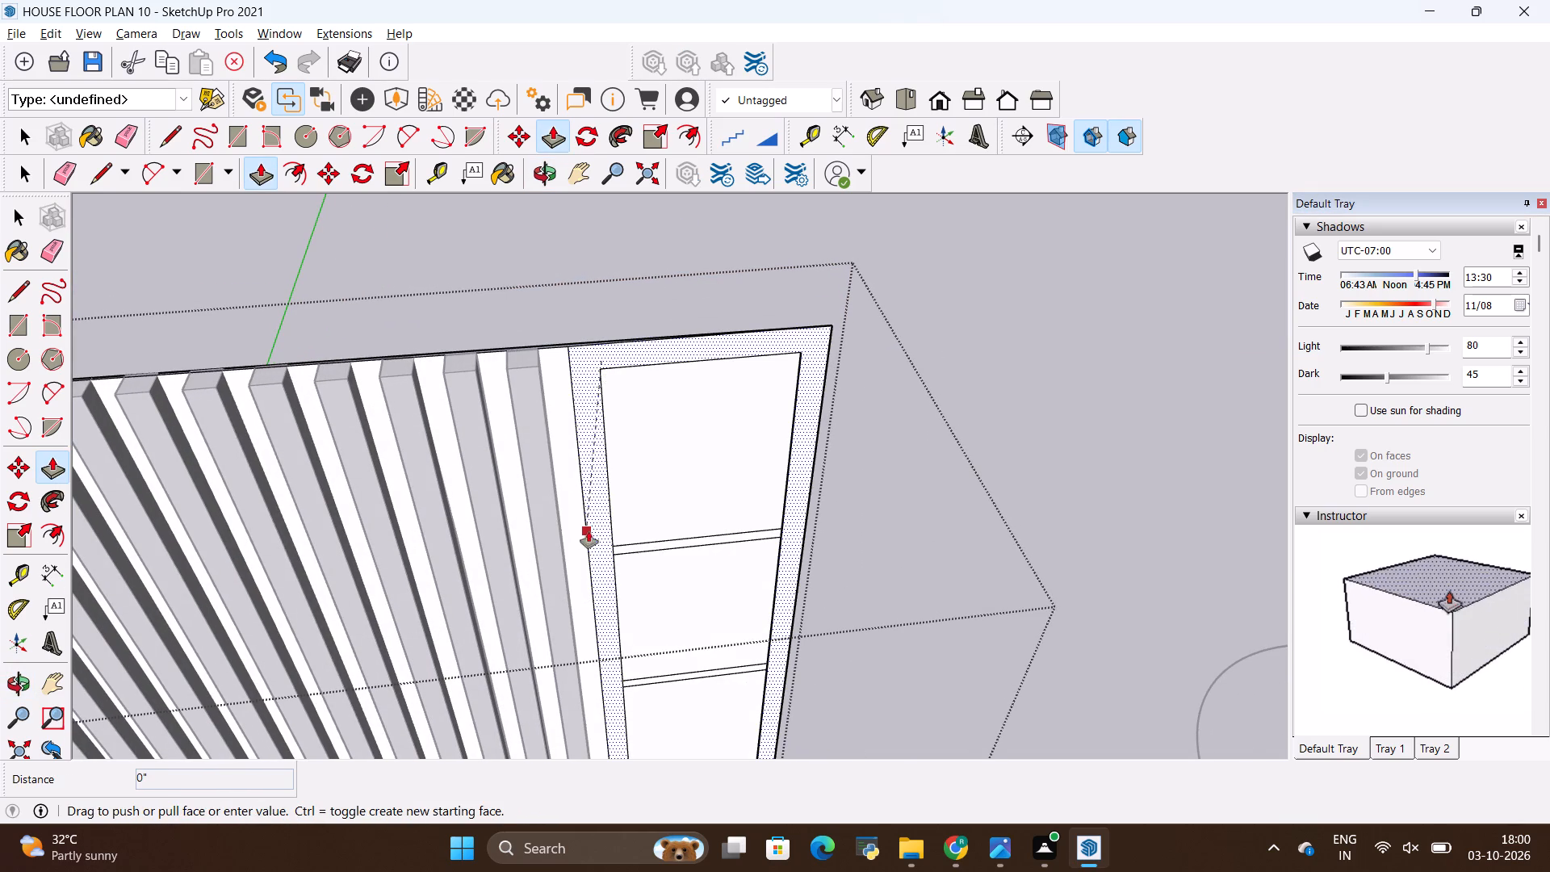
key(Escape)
Draw an 8' by 1'6" rectangle over the shelf column's outer outline, from its top corner beside the slats to the opposite bottom corner.
scroll(589, 355, up, 4)
key(r)
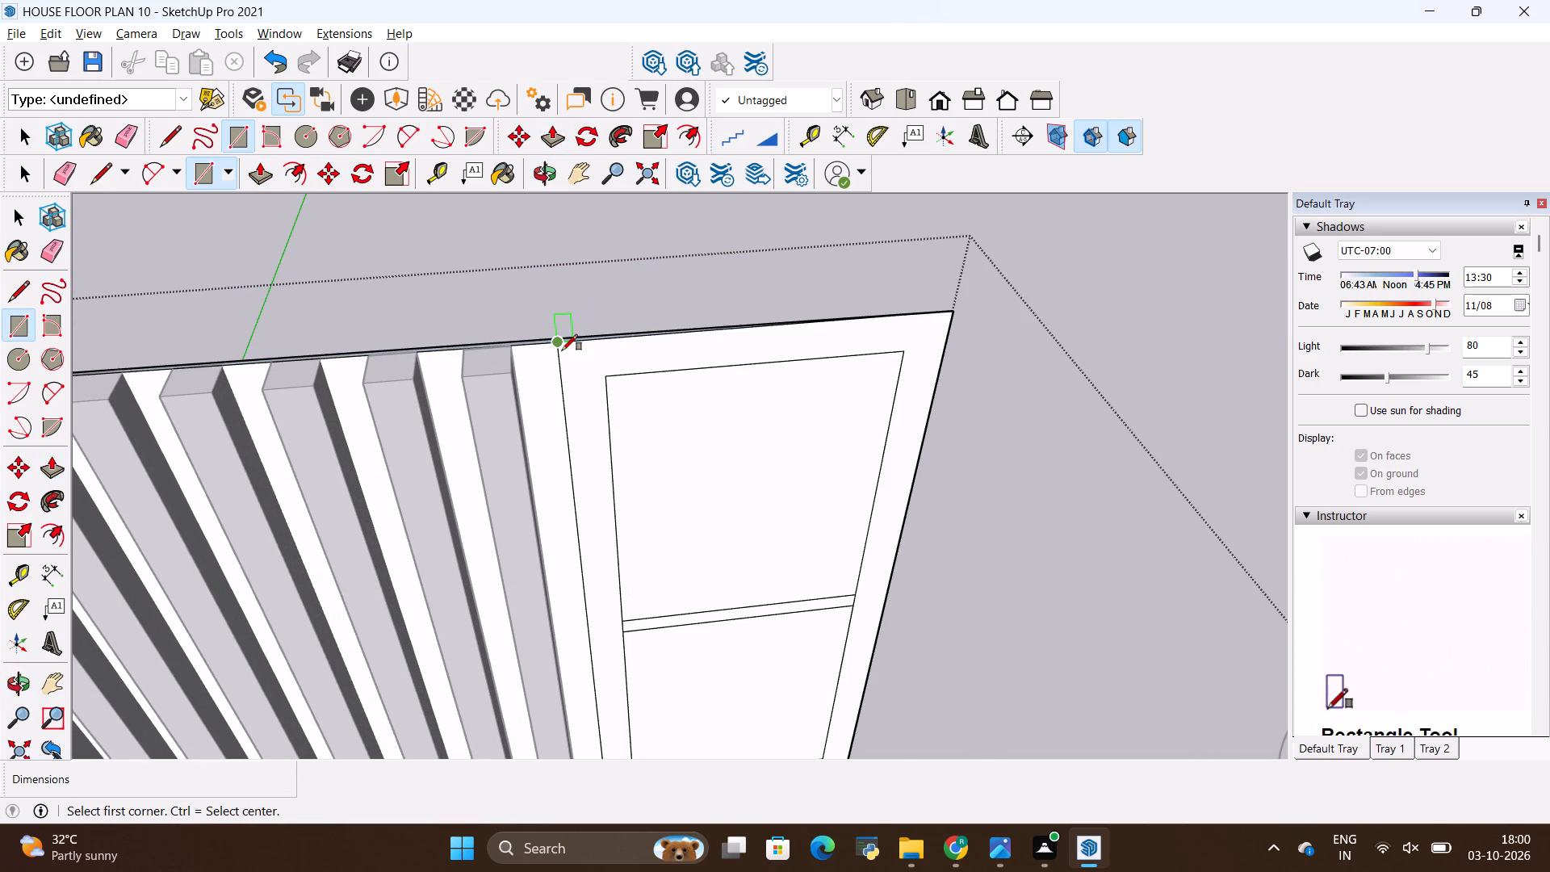
click(559, 341)
scroll(576, 391, down, 11)
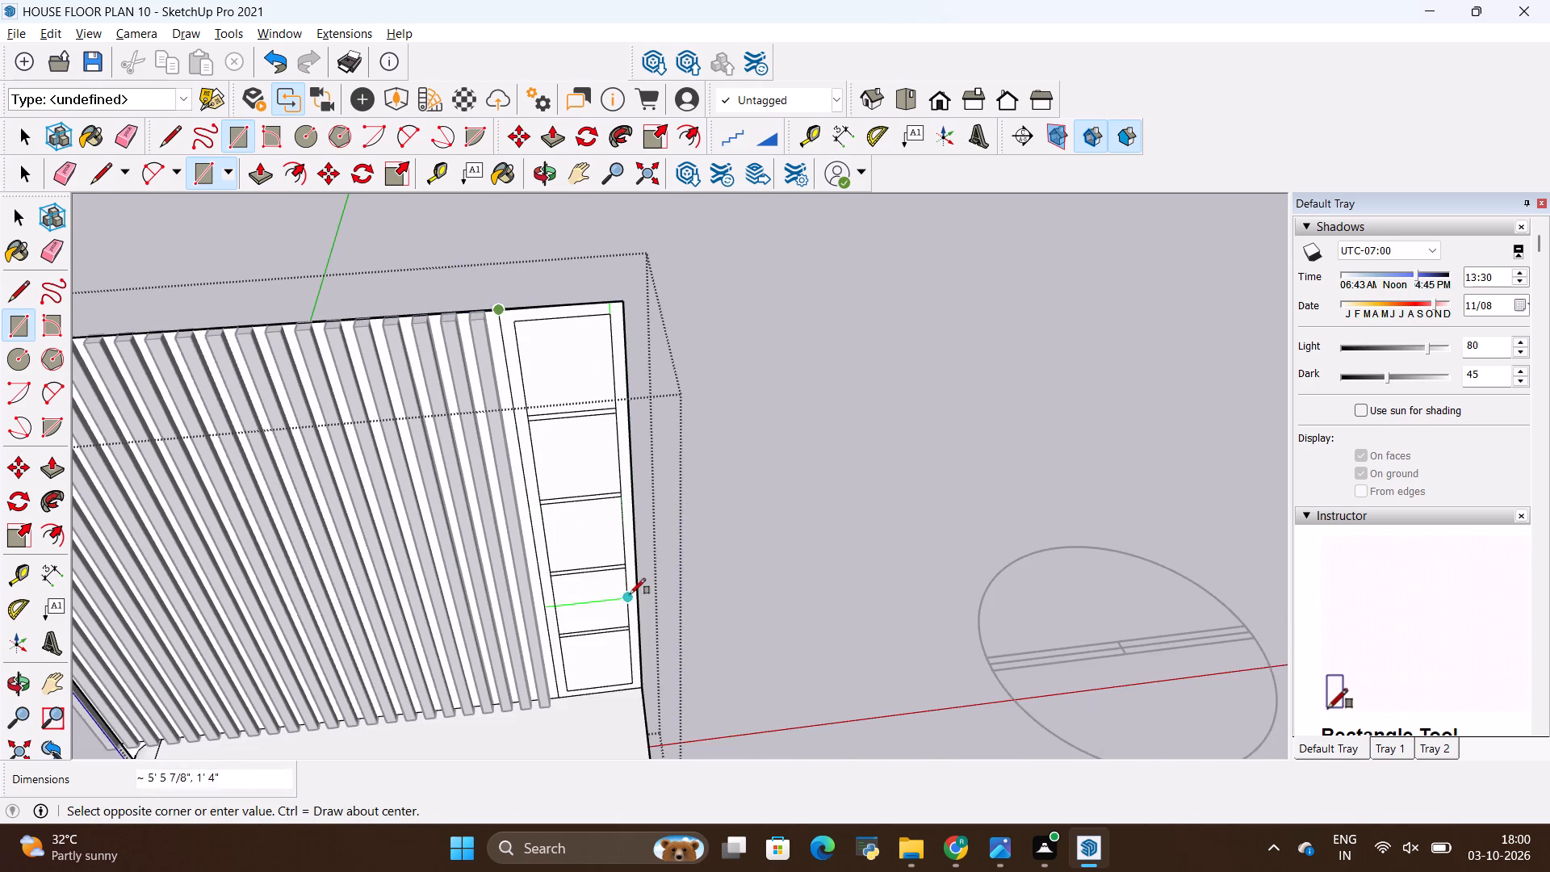
middle_drag(626, 594, 557, 417)
scroll(591, 656, up, 3)
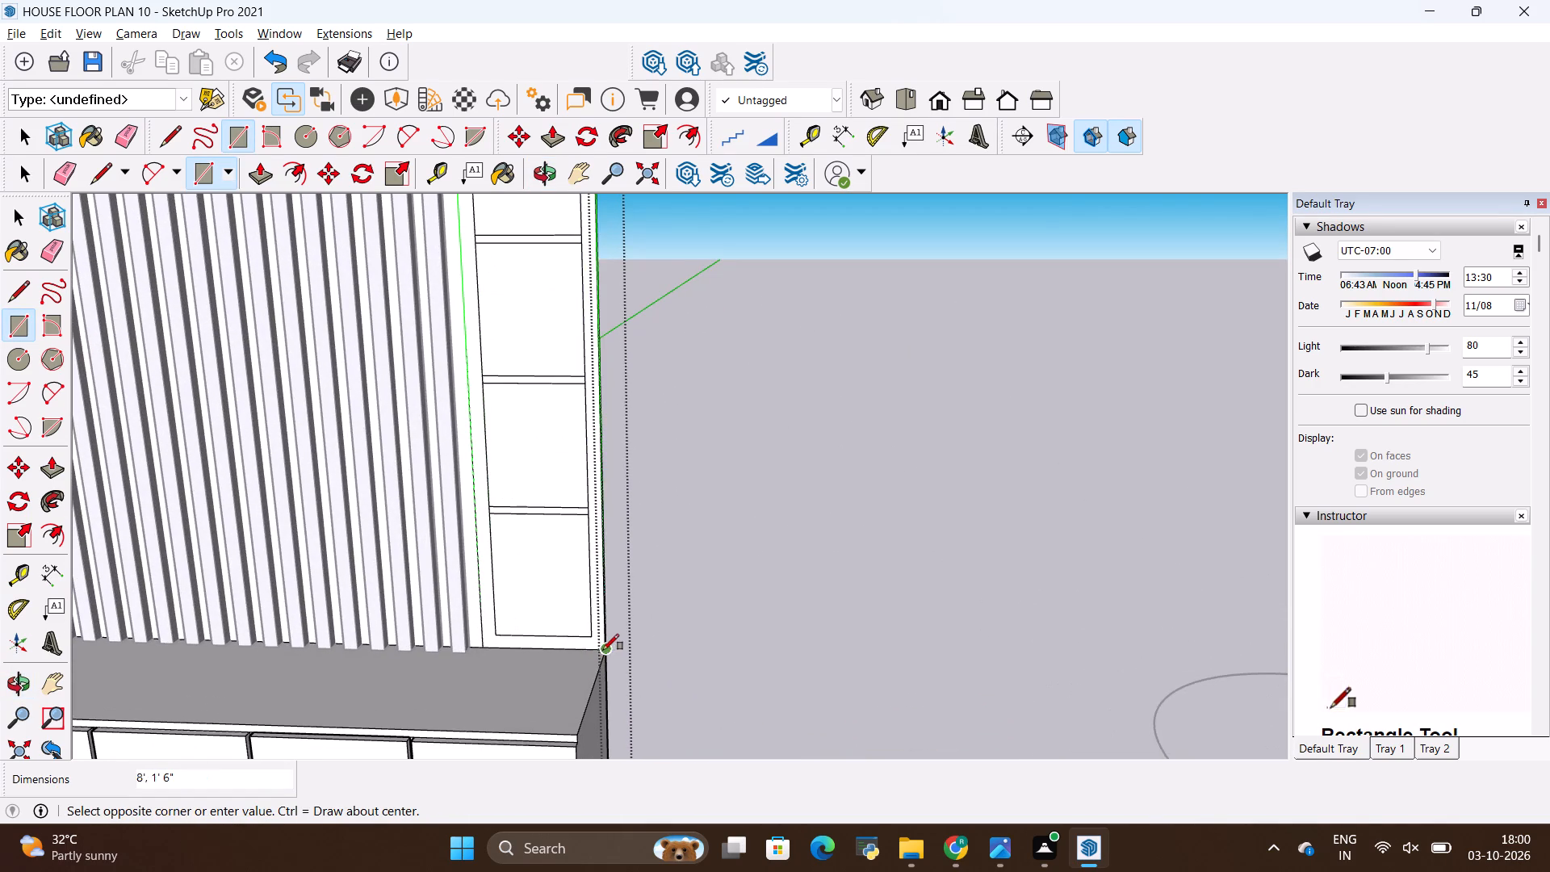
click(603, 650)
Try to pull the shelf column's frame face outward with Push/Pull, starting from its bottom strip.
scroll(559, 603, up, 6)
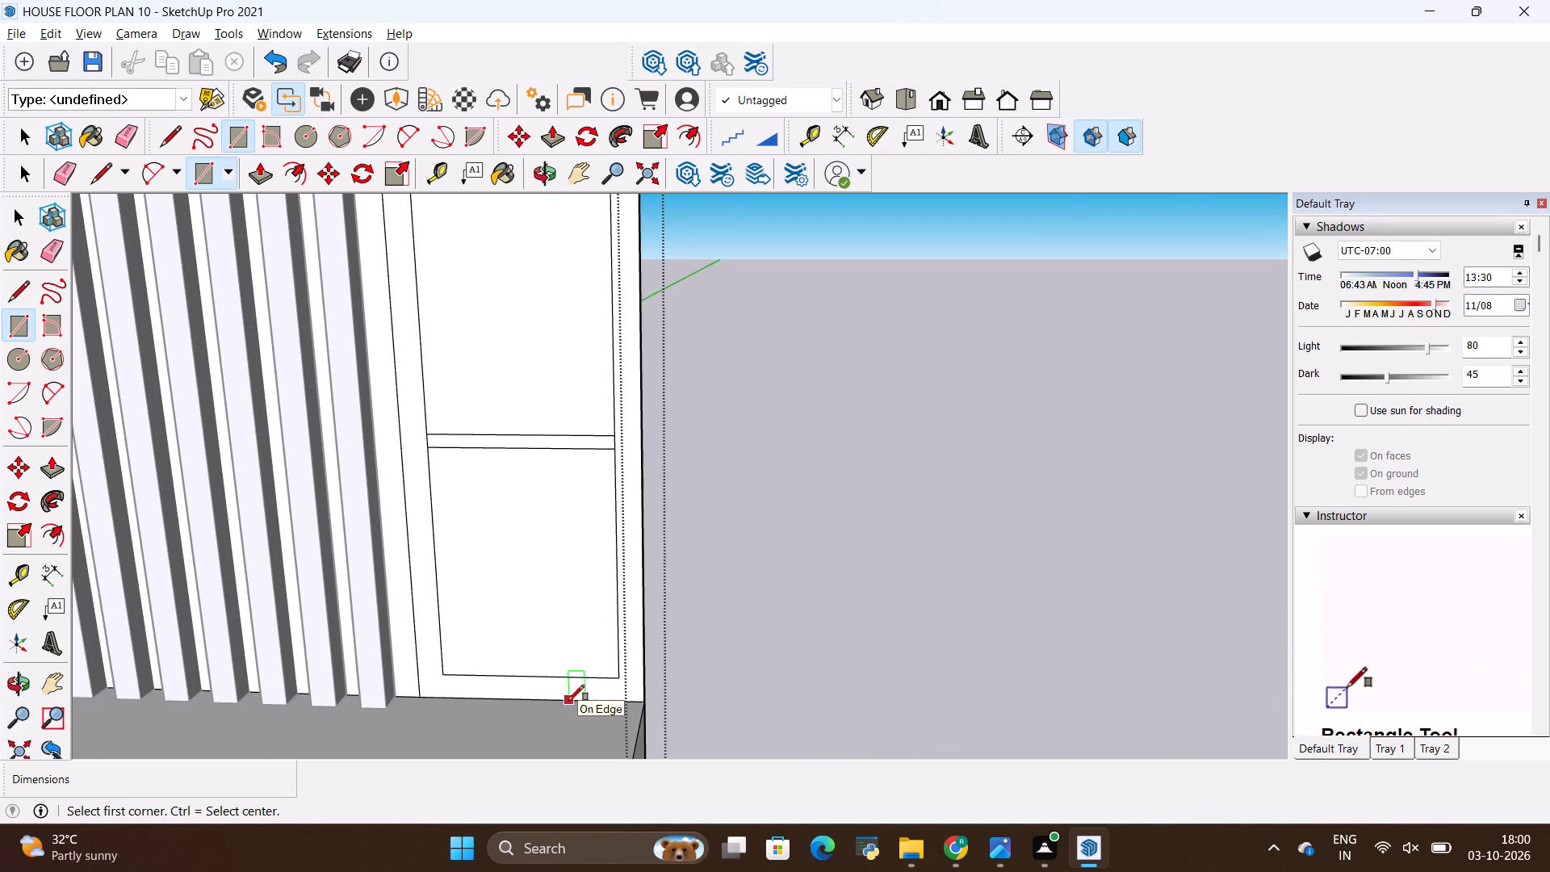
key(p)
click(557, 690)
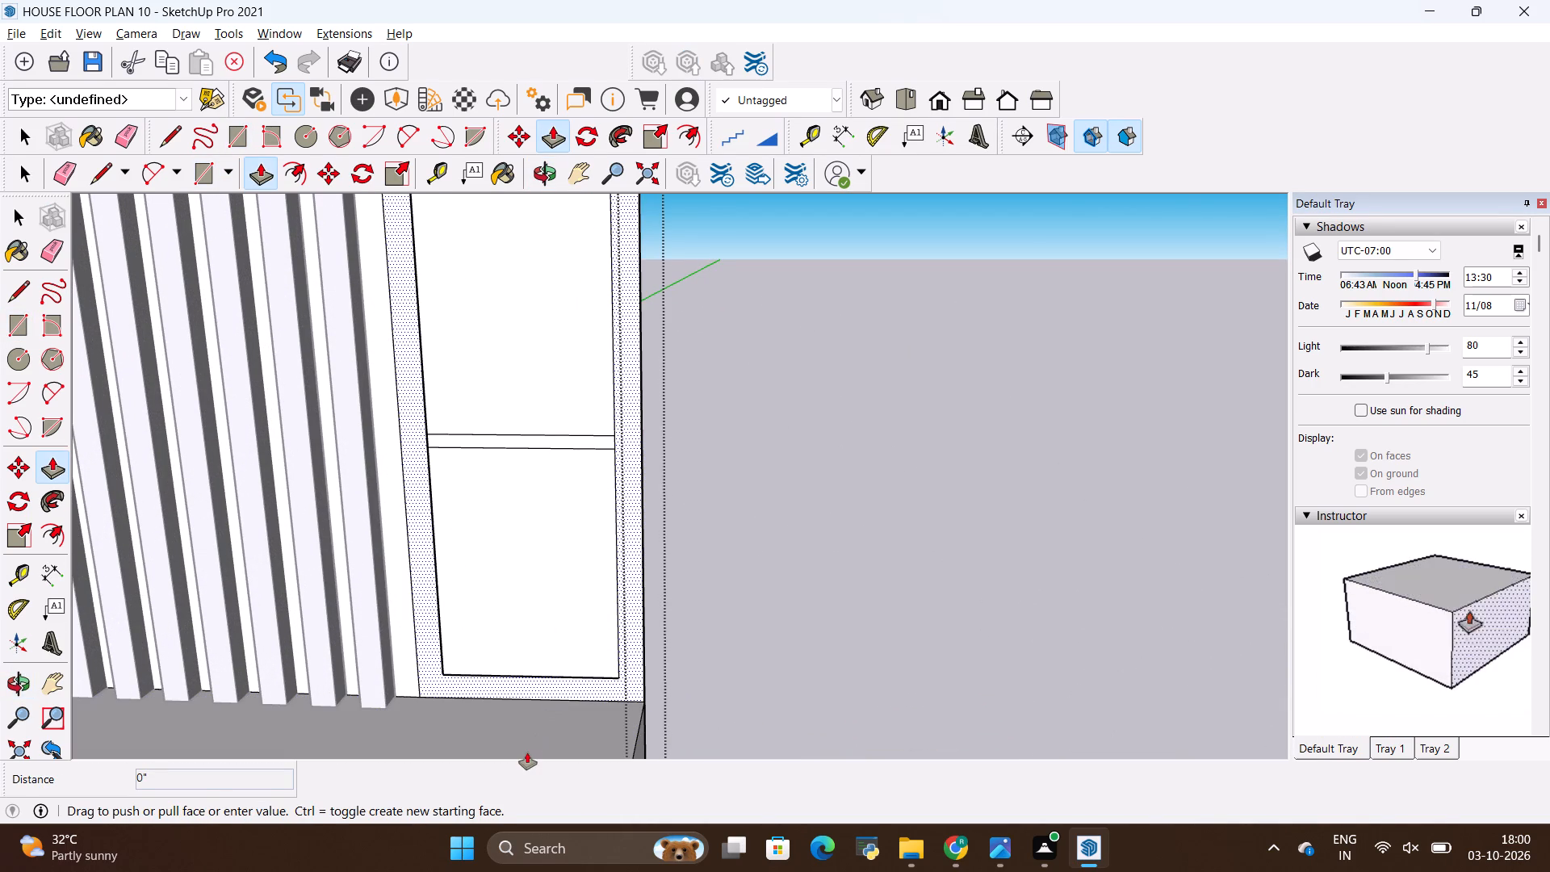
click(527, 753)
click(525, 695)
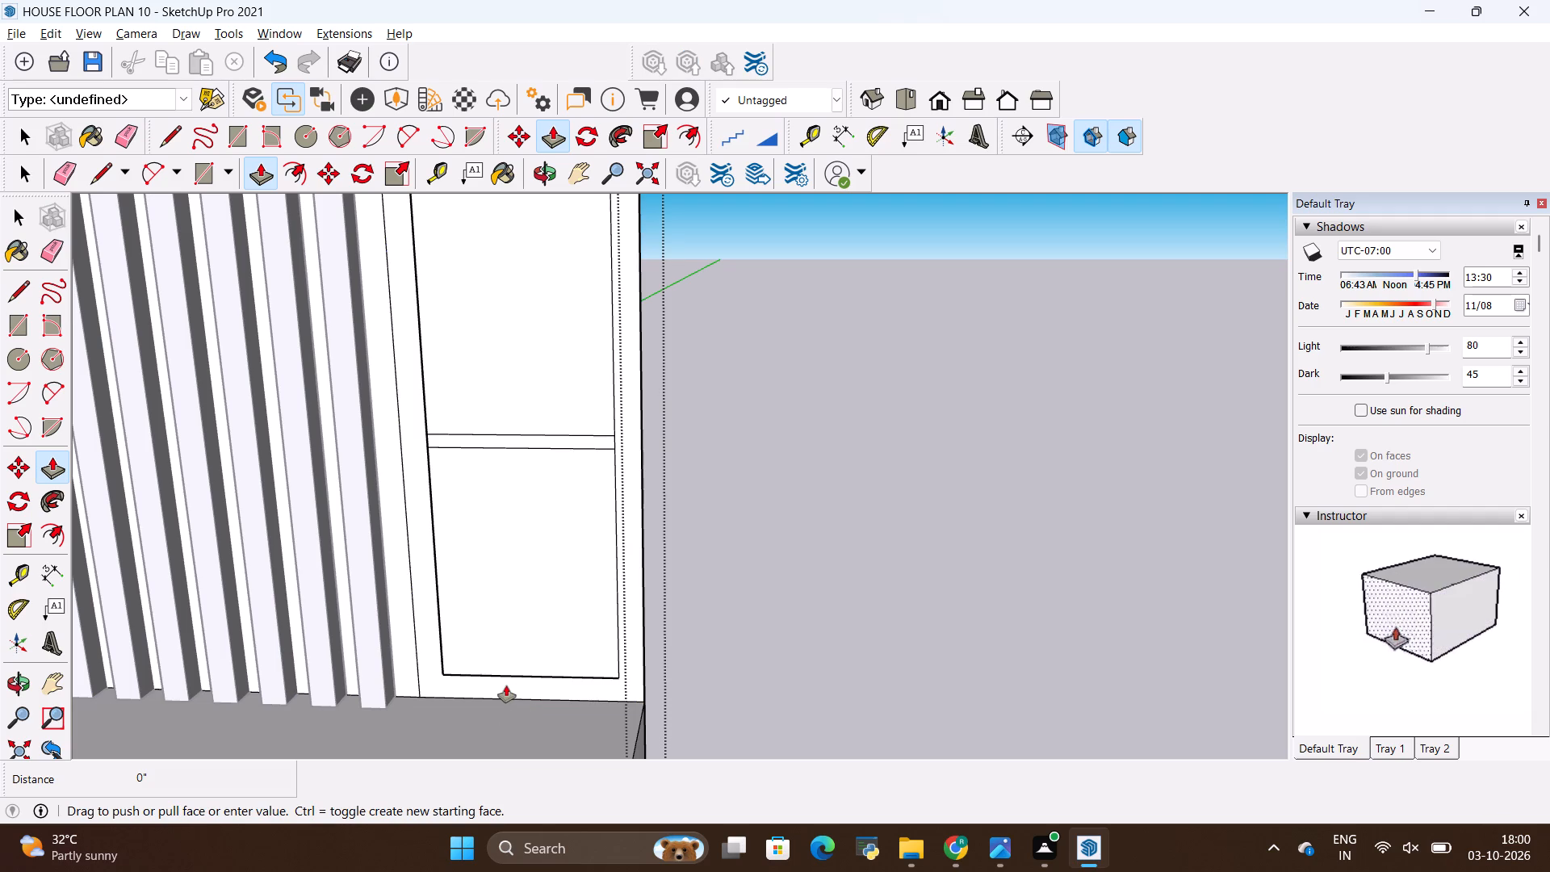
Draw a rectangle about 1'2" wide over the frame's inner outline, from its bottom corner near the slats to the opposite top corner.
key(r)
scroll(438, 683, up, 4)
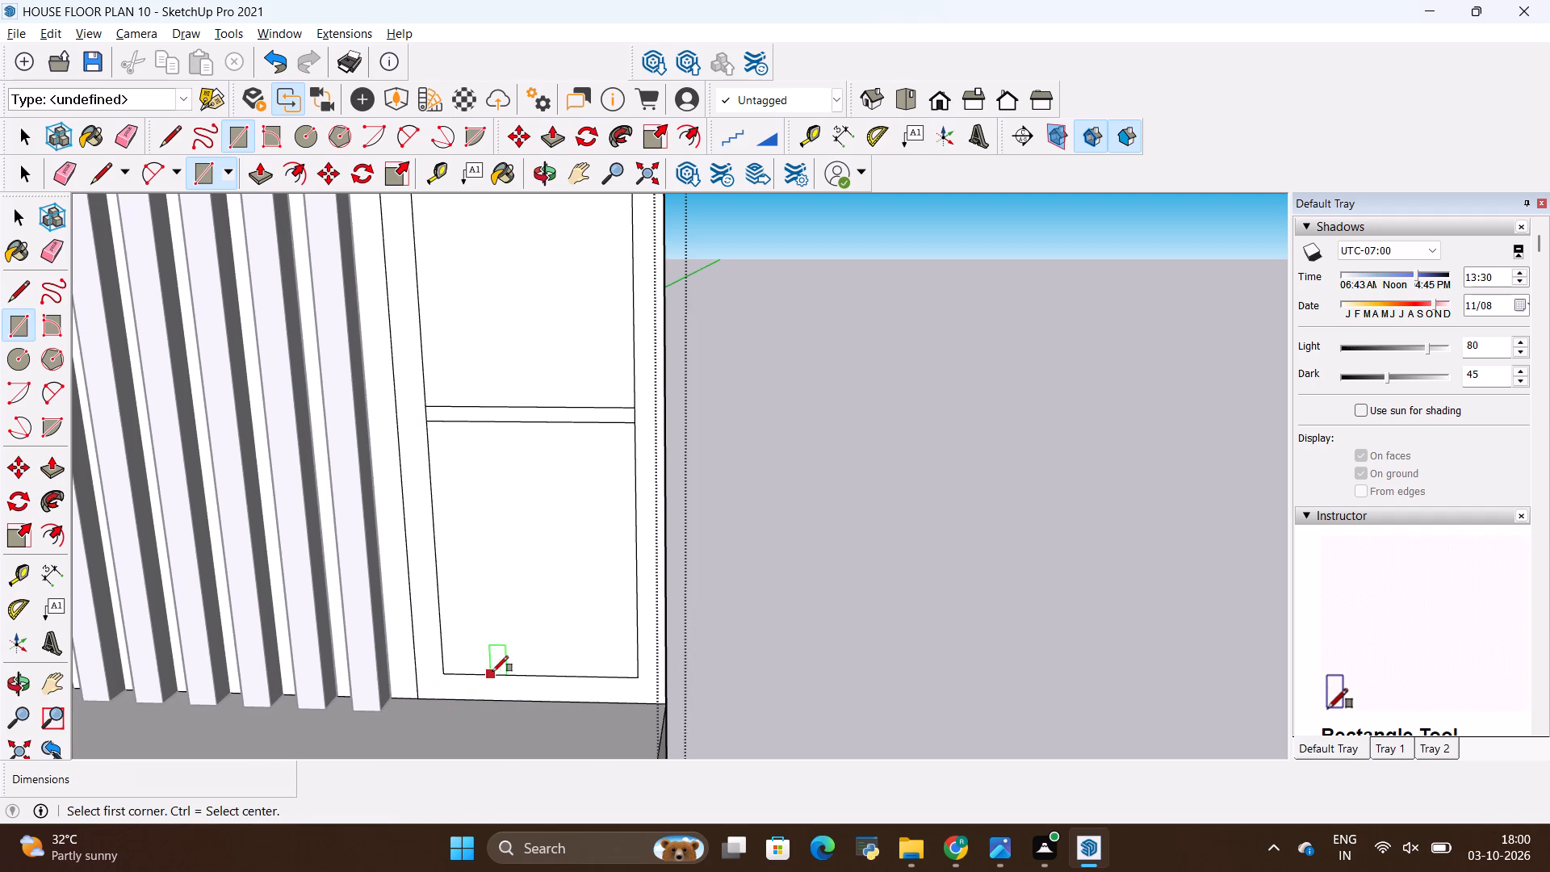
click(445, 678)
scroll(447, 786, down, 5)
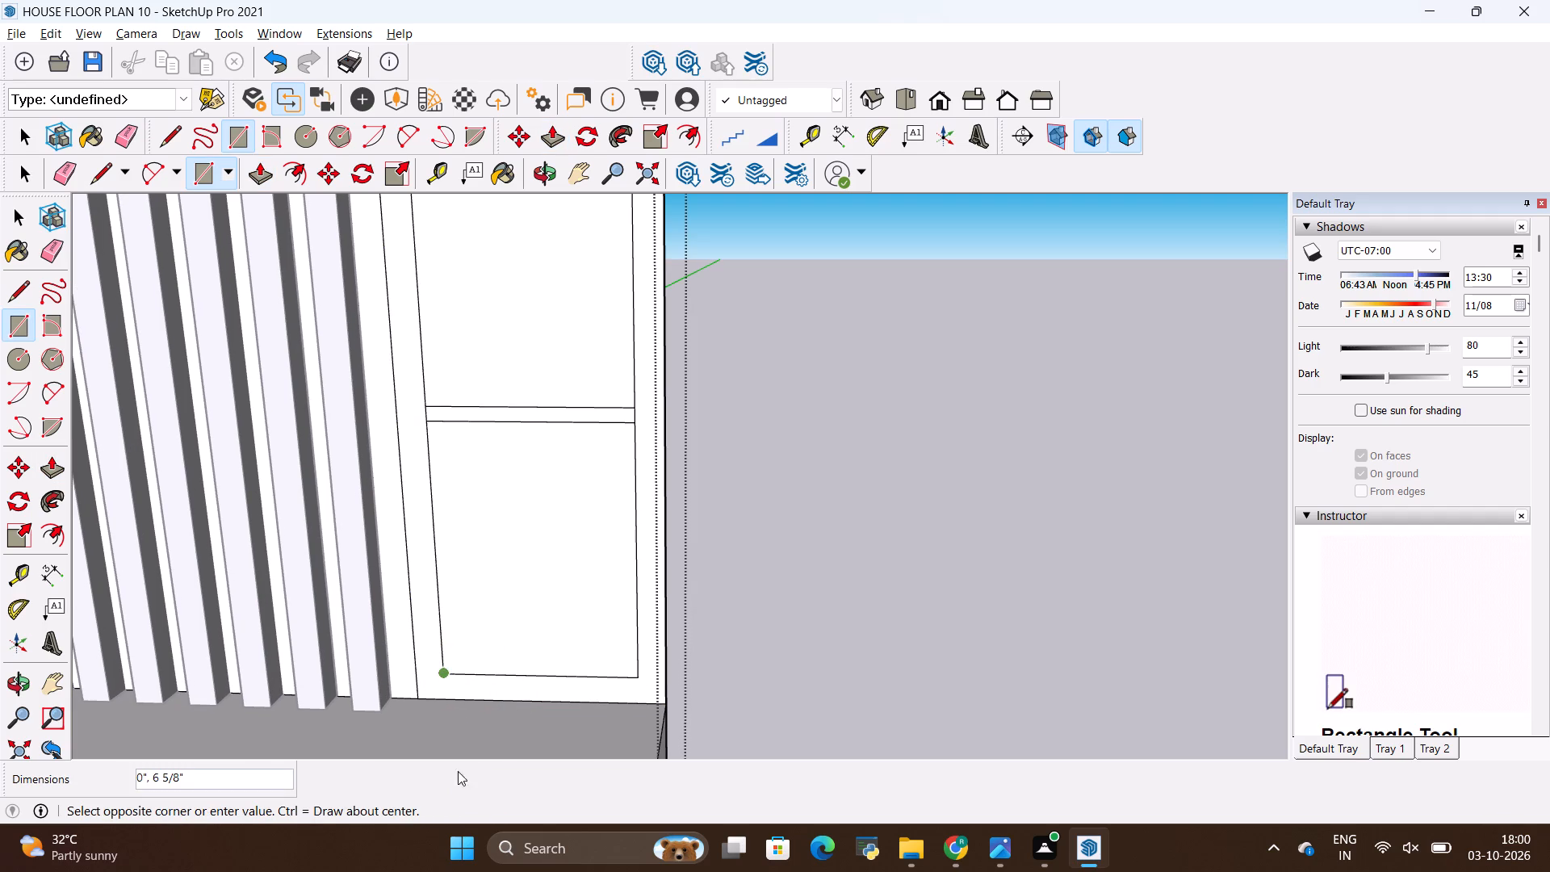
scroll(487, 716, down, 15)
scroll(530, 342, up, 9)
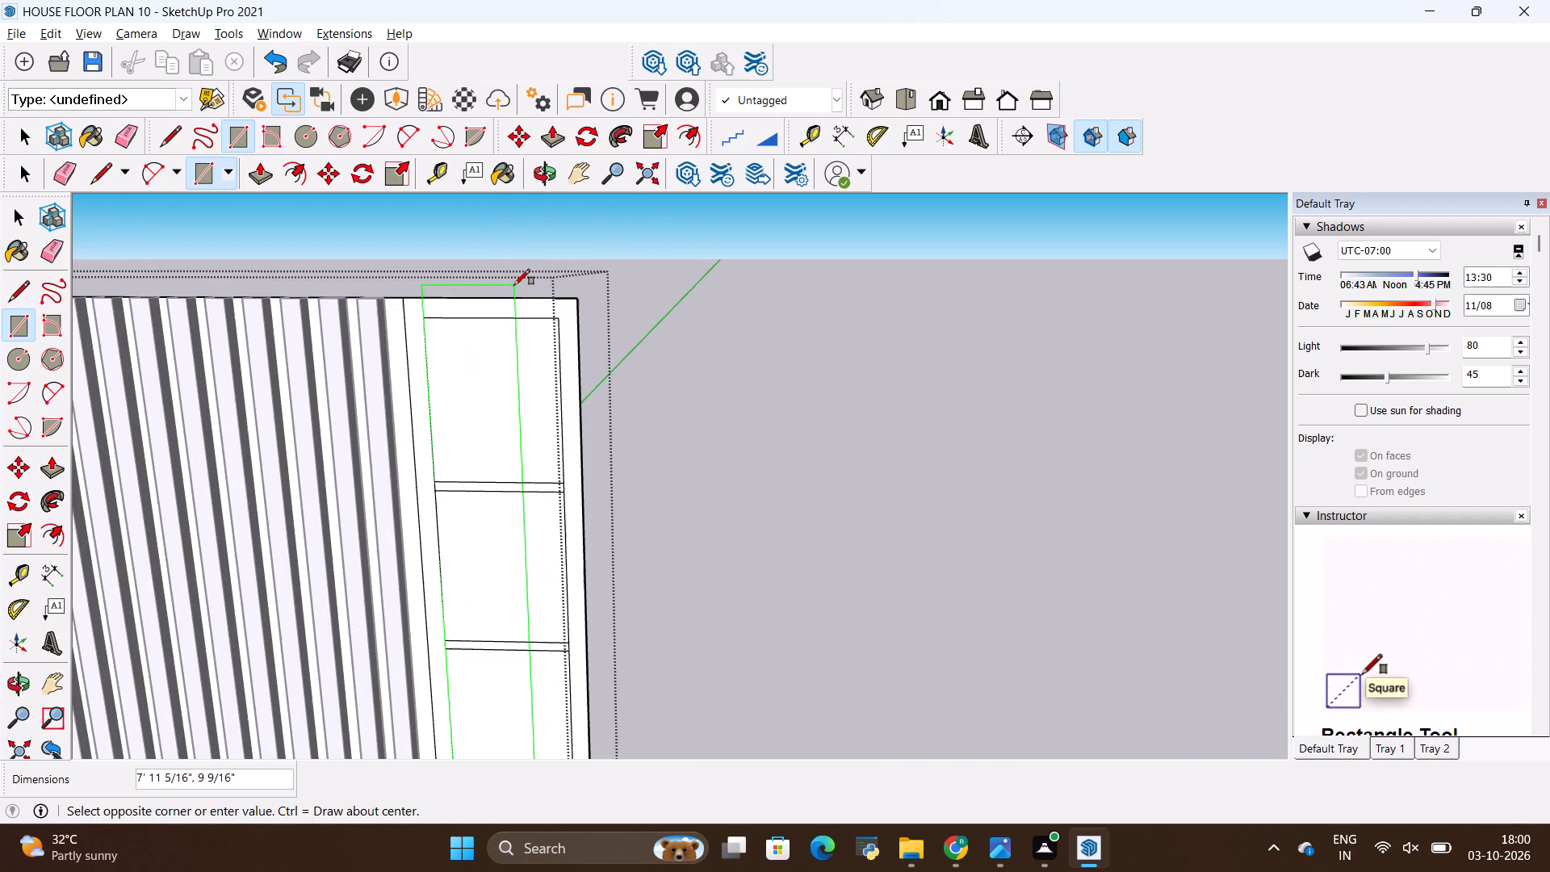
scroll(558, 325, up, 4)
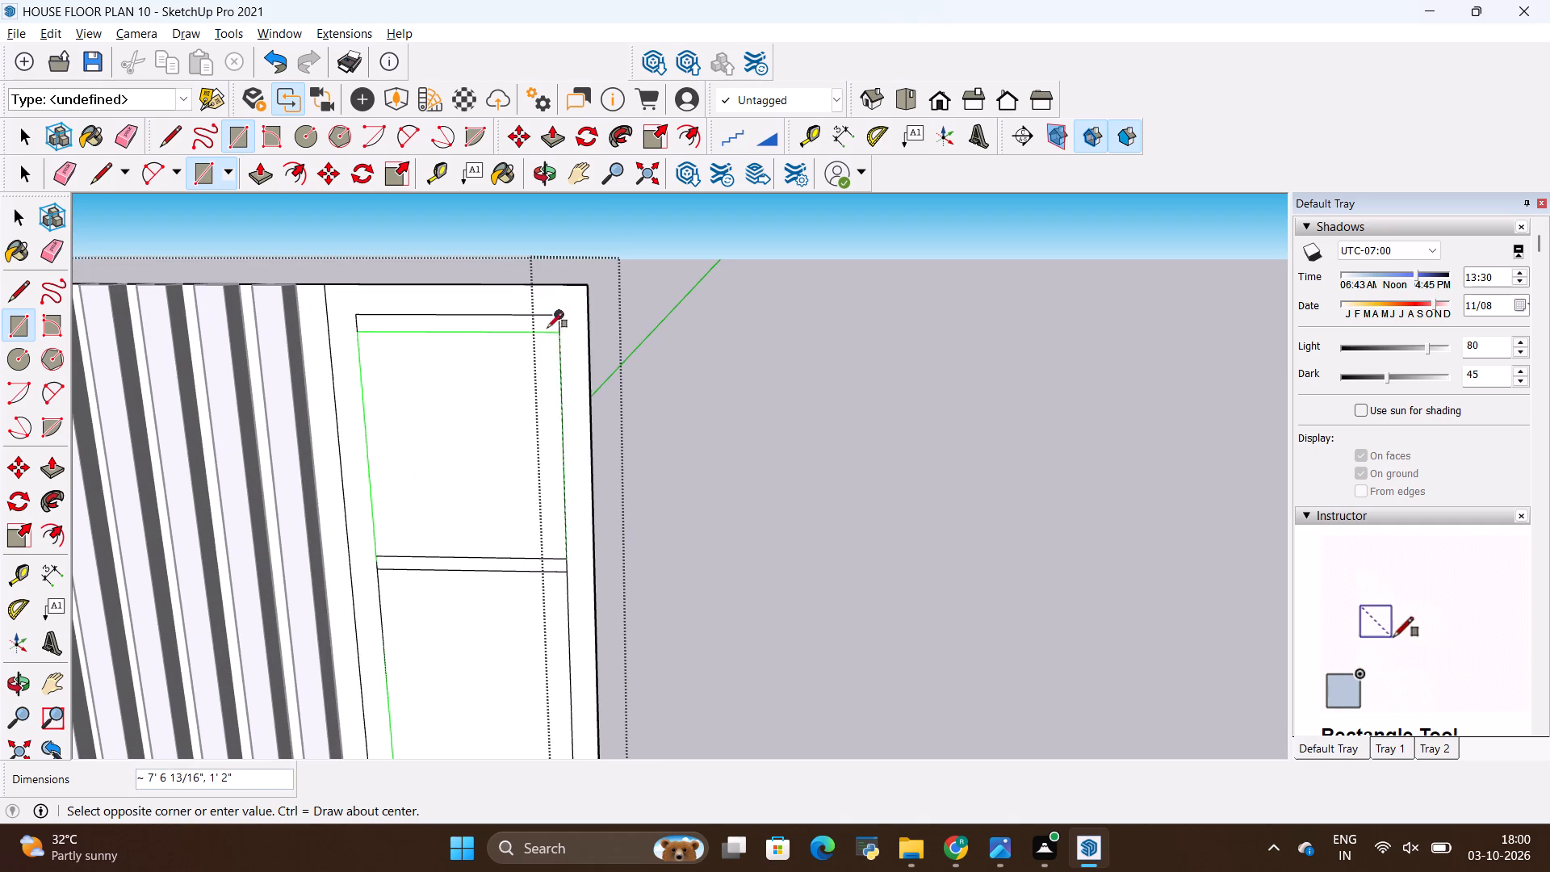
click(553, 314)
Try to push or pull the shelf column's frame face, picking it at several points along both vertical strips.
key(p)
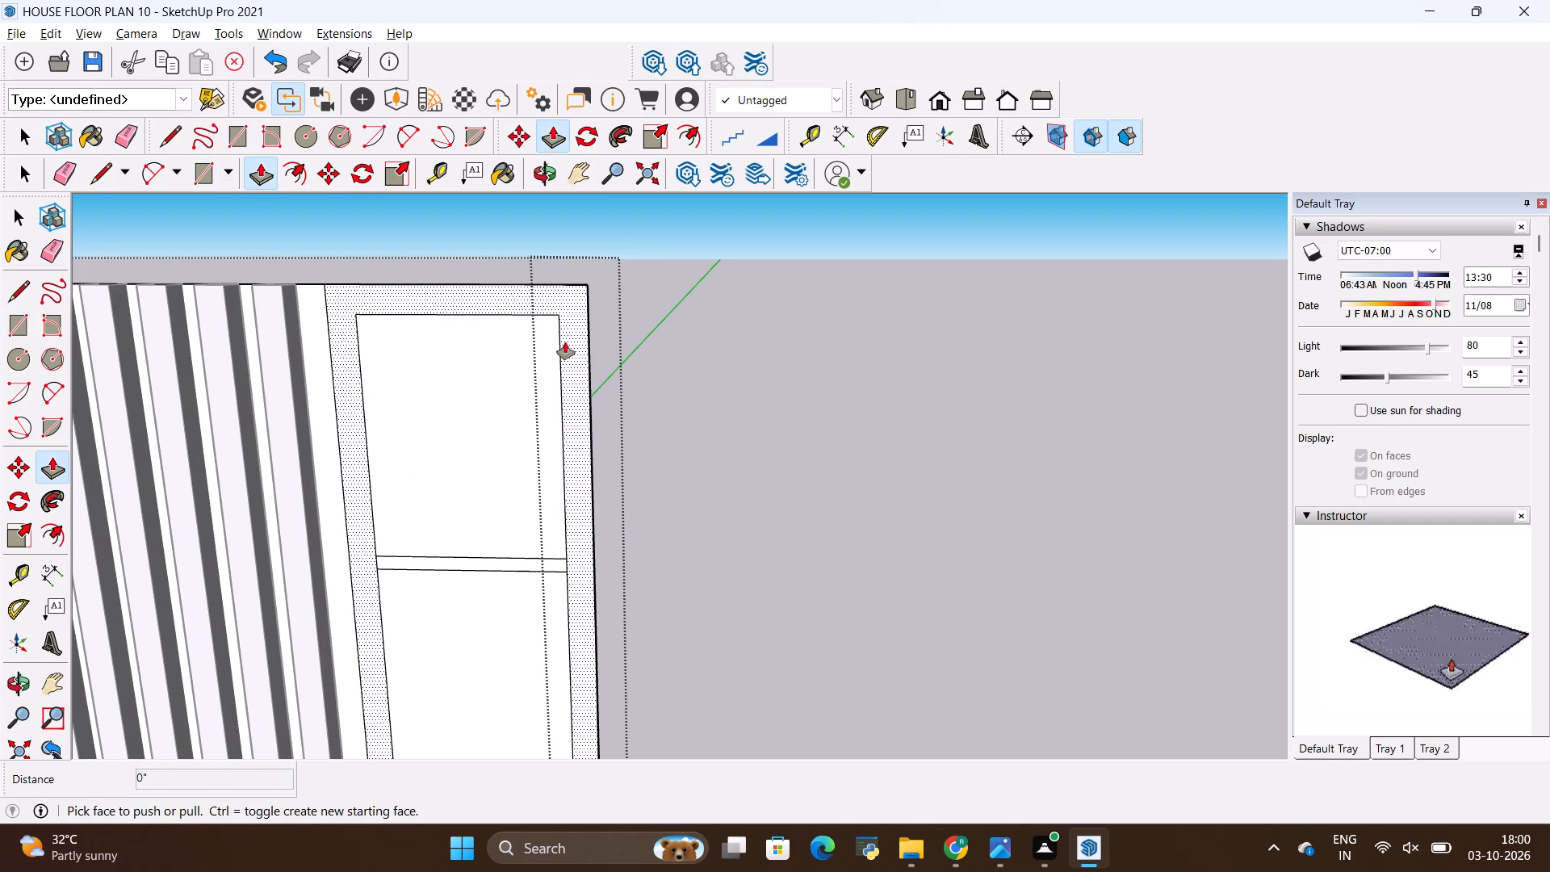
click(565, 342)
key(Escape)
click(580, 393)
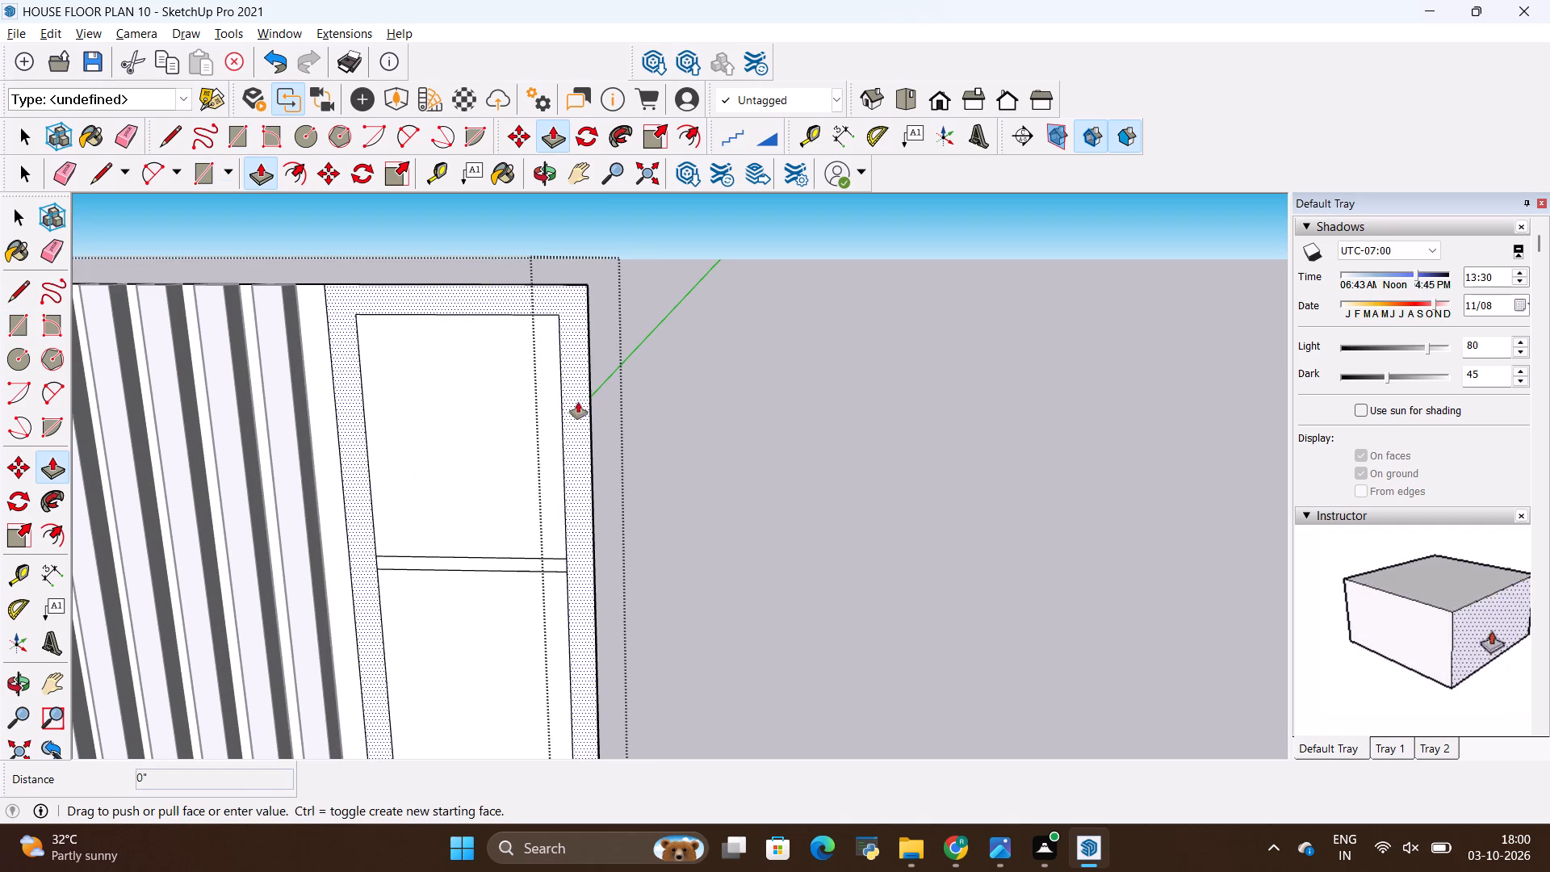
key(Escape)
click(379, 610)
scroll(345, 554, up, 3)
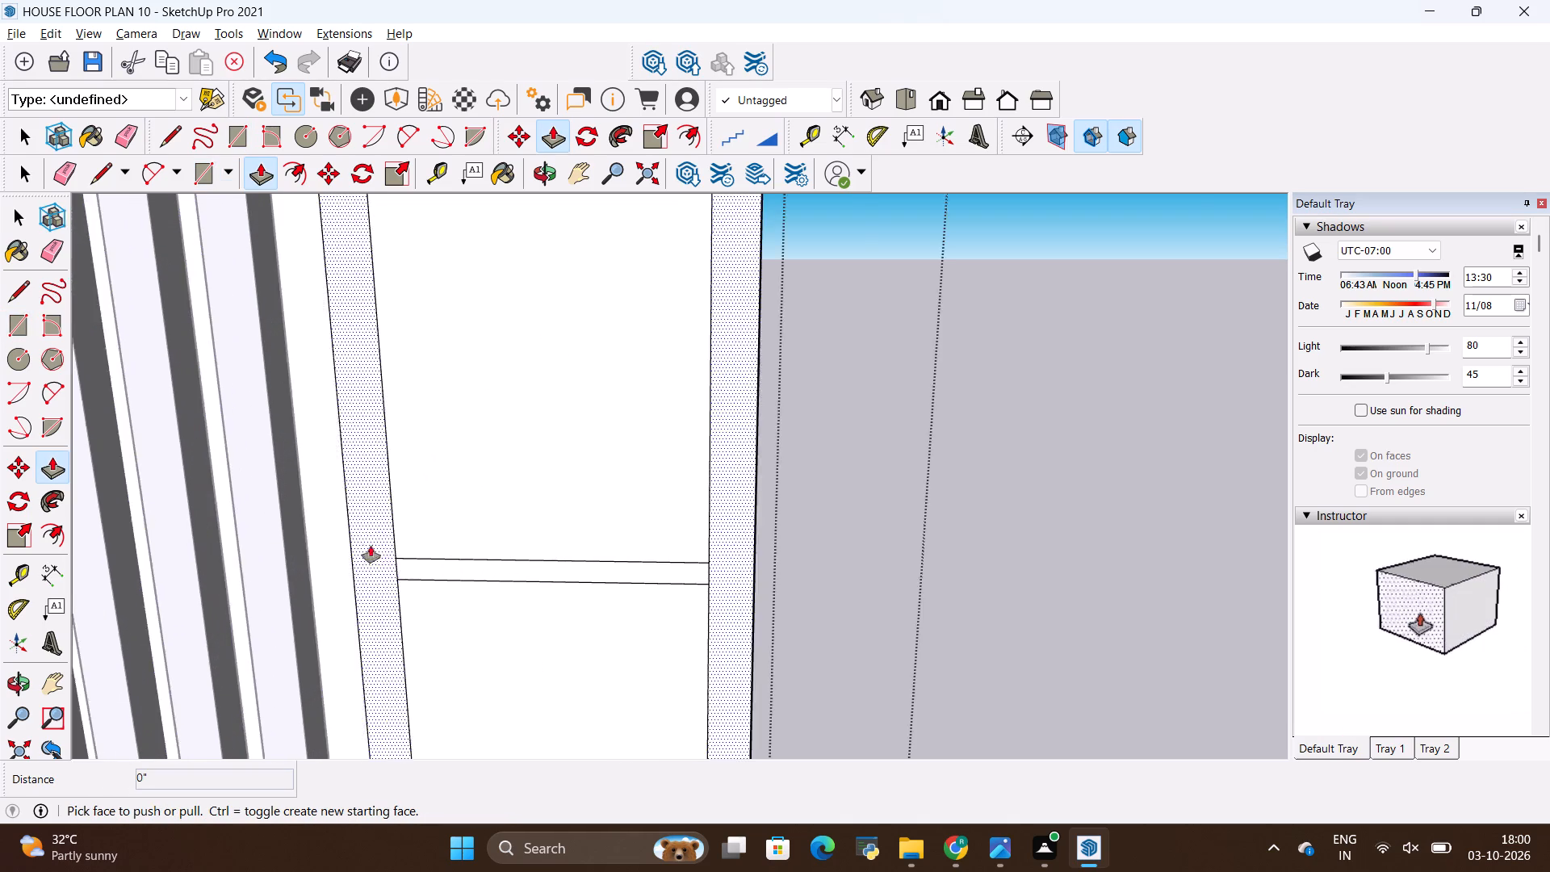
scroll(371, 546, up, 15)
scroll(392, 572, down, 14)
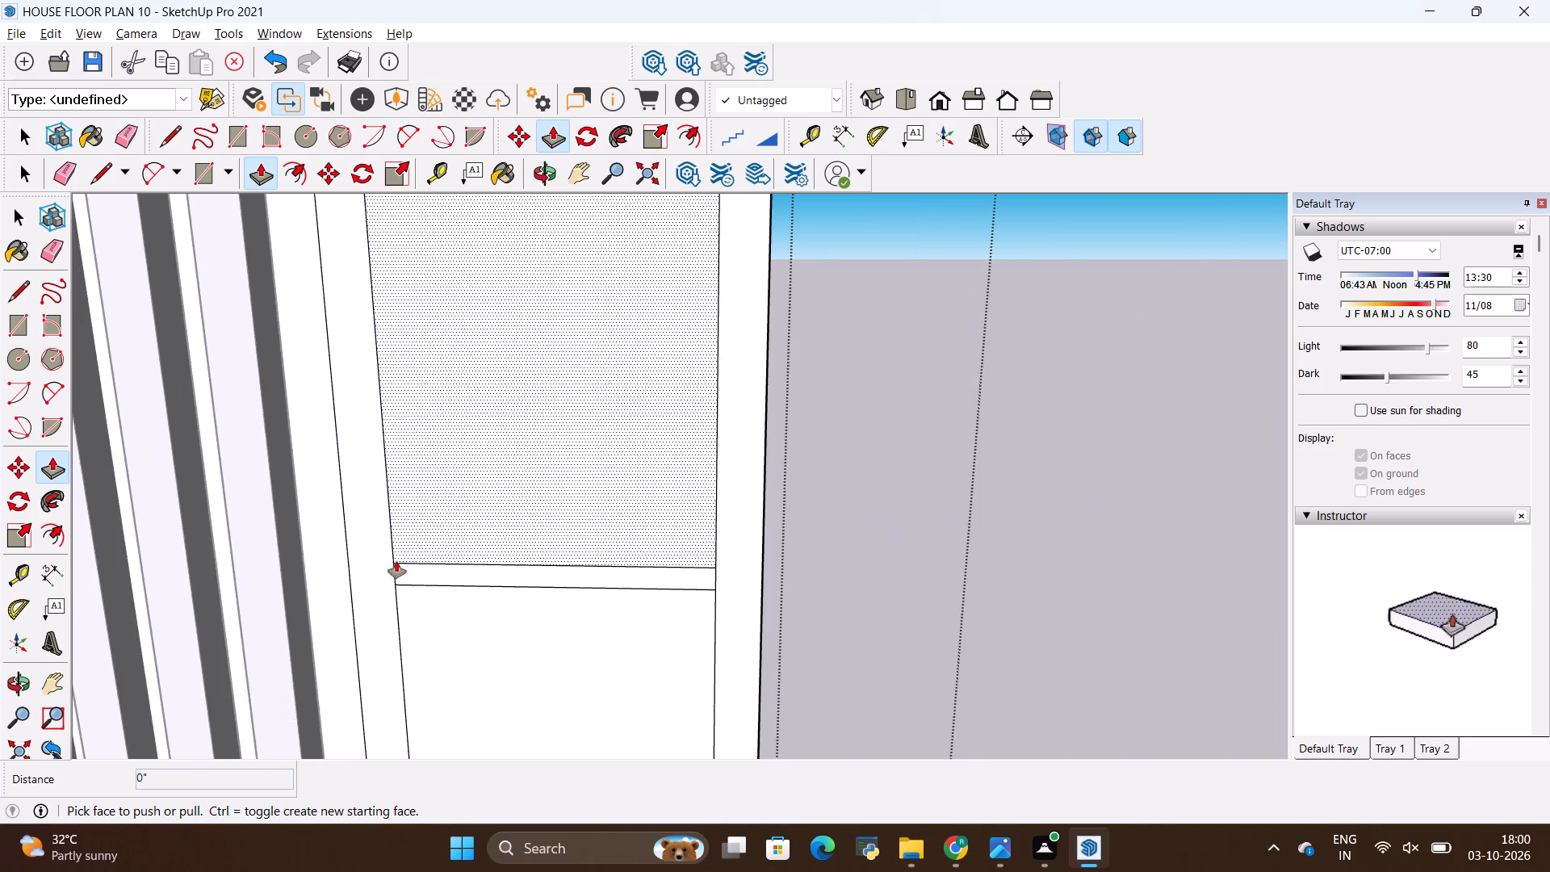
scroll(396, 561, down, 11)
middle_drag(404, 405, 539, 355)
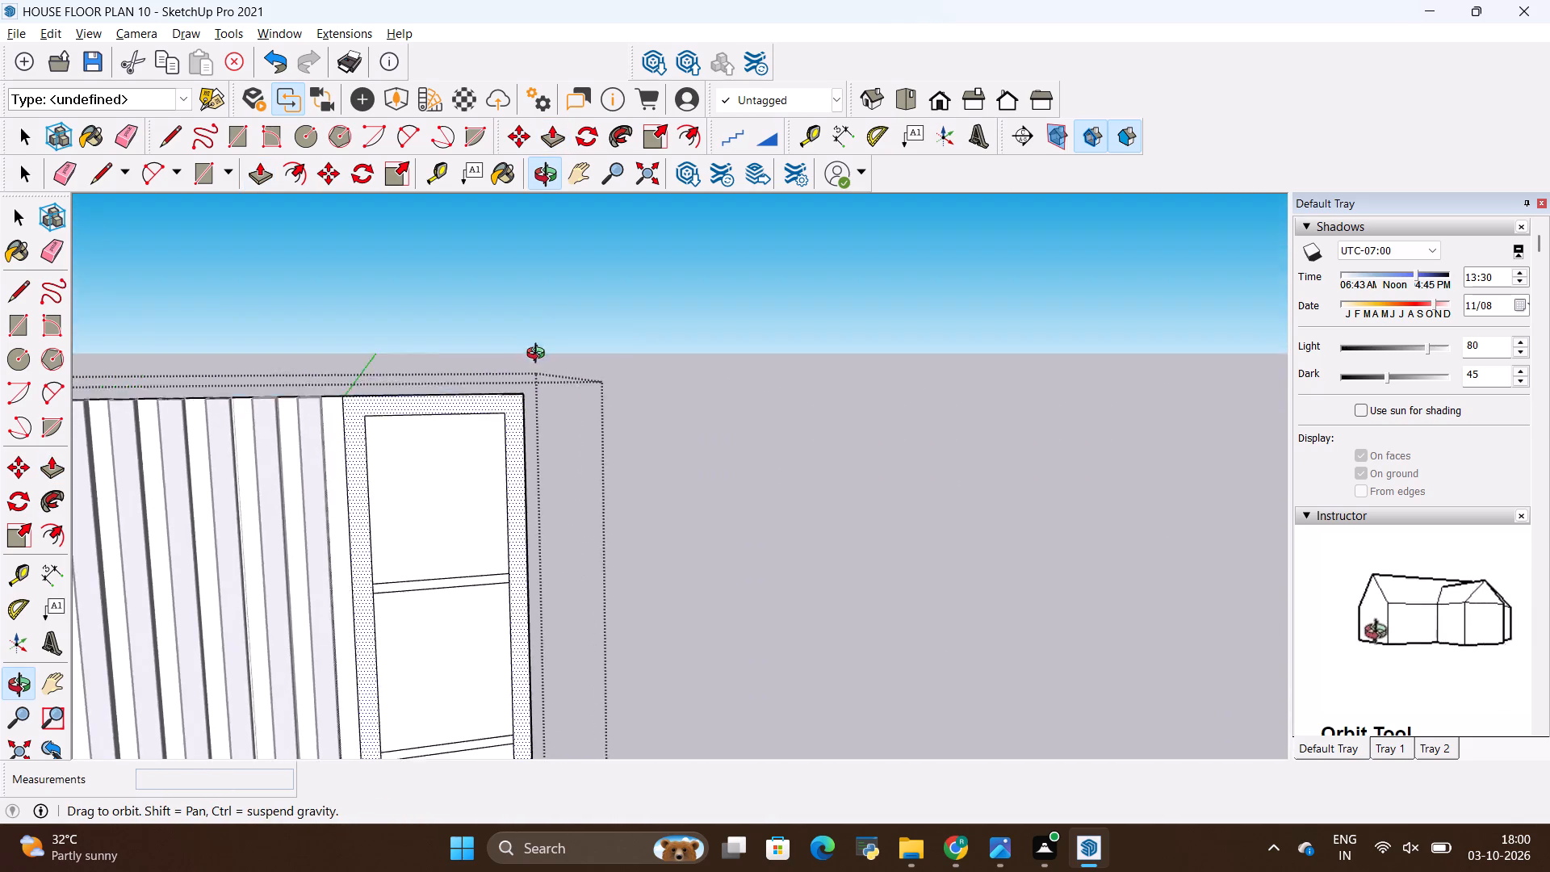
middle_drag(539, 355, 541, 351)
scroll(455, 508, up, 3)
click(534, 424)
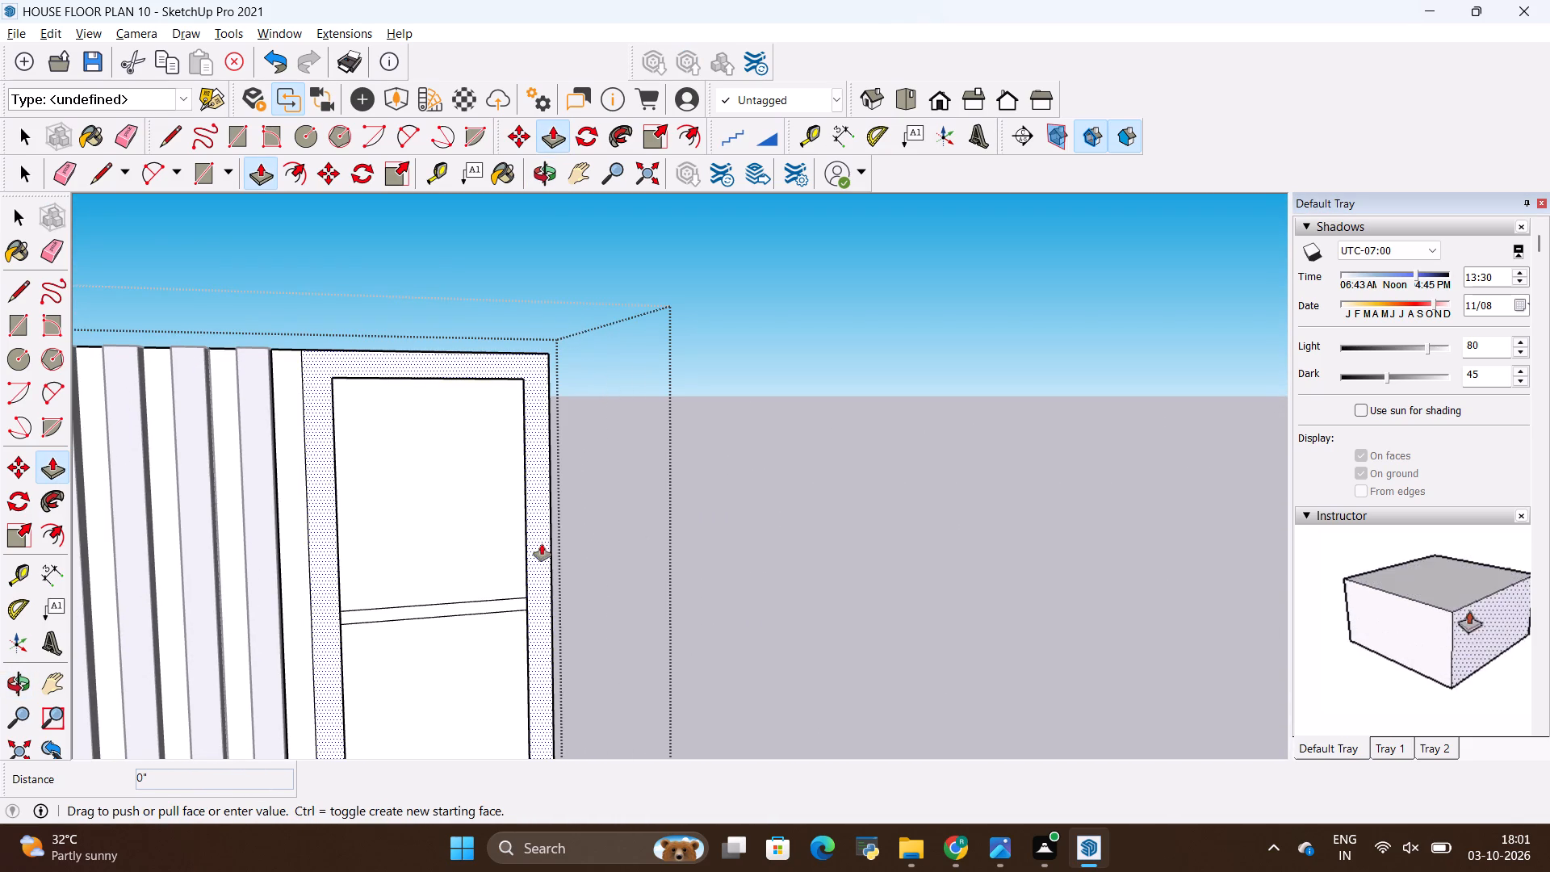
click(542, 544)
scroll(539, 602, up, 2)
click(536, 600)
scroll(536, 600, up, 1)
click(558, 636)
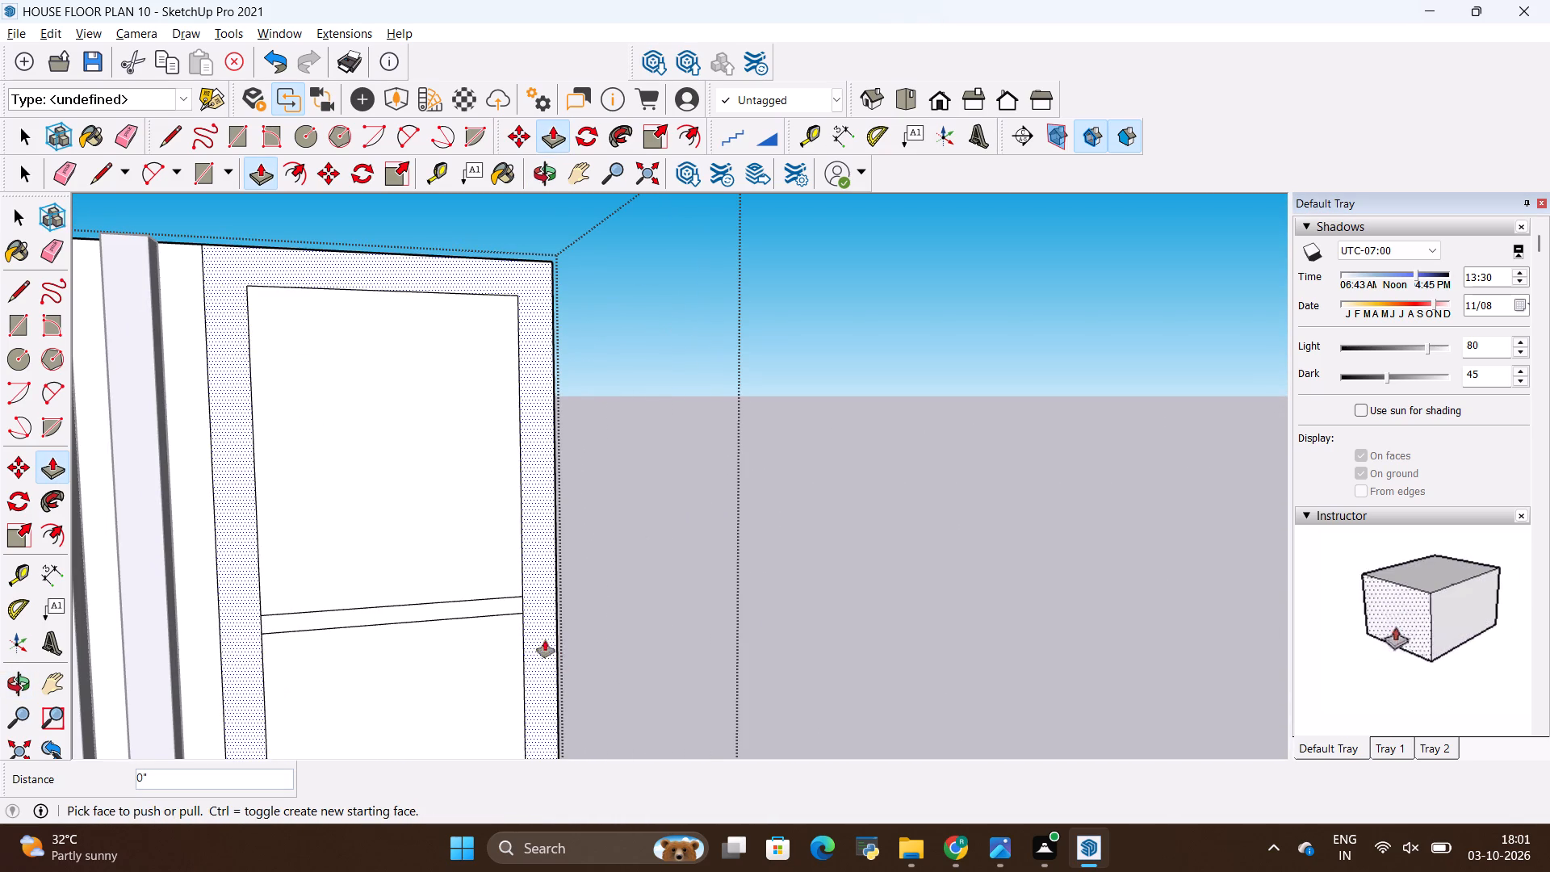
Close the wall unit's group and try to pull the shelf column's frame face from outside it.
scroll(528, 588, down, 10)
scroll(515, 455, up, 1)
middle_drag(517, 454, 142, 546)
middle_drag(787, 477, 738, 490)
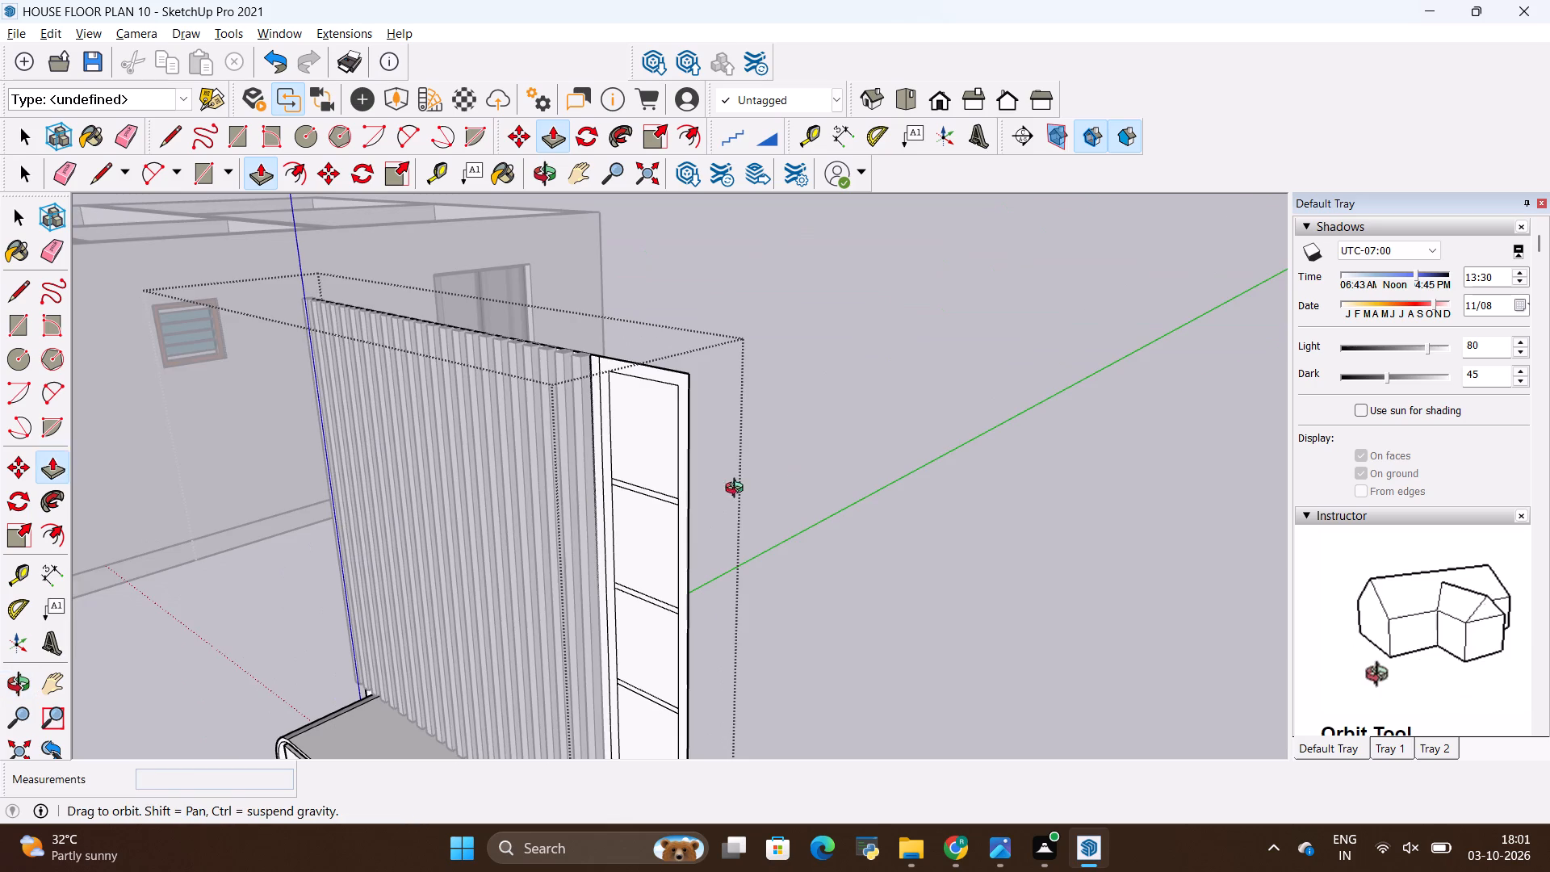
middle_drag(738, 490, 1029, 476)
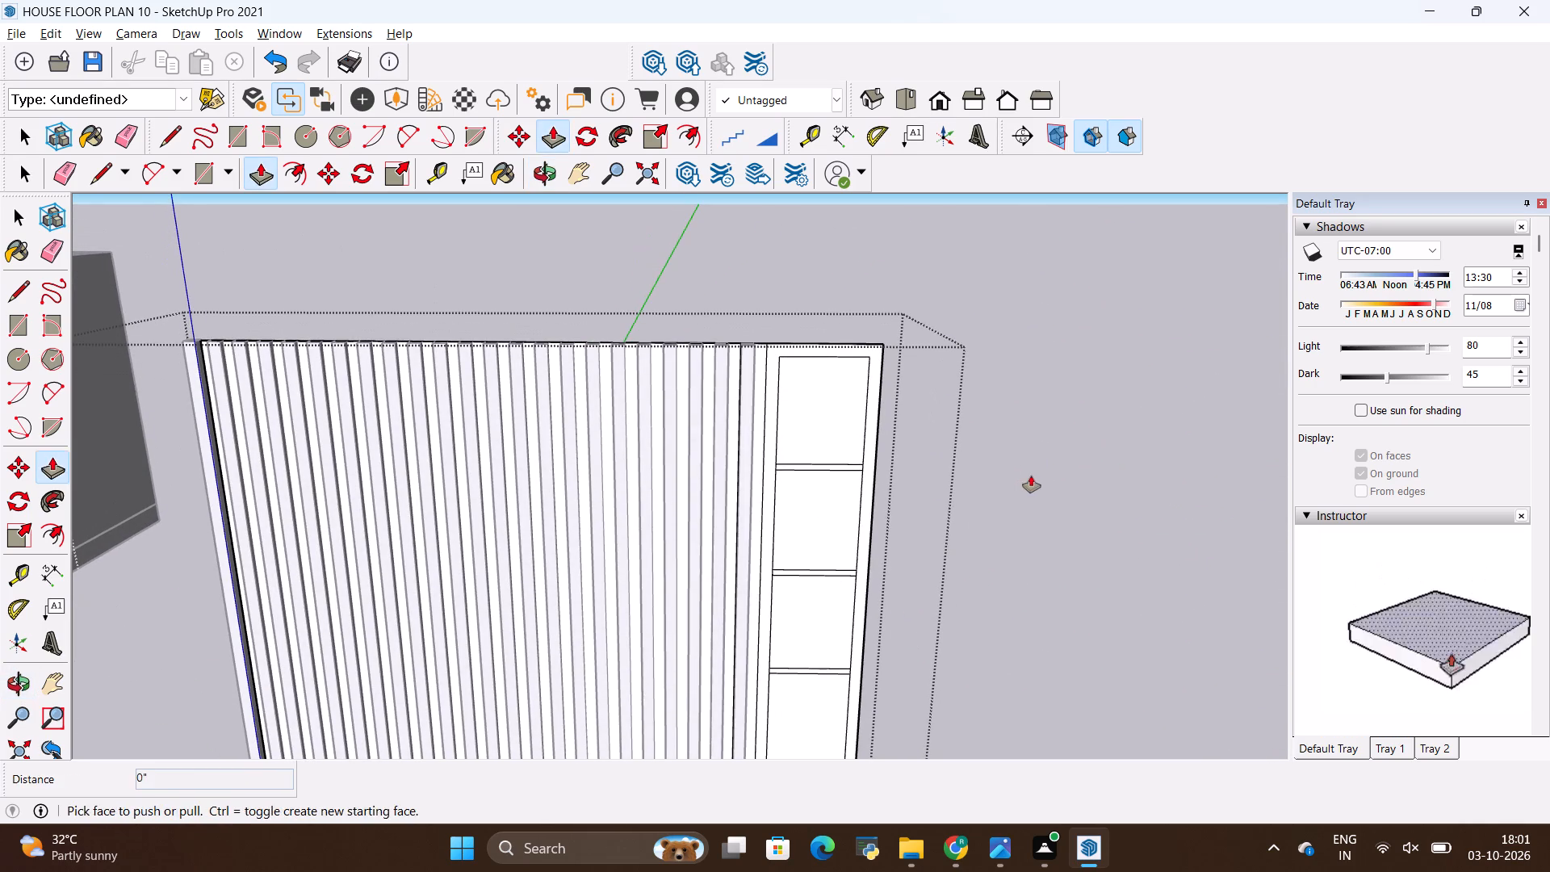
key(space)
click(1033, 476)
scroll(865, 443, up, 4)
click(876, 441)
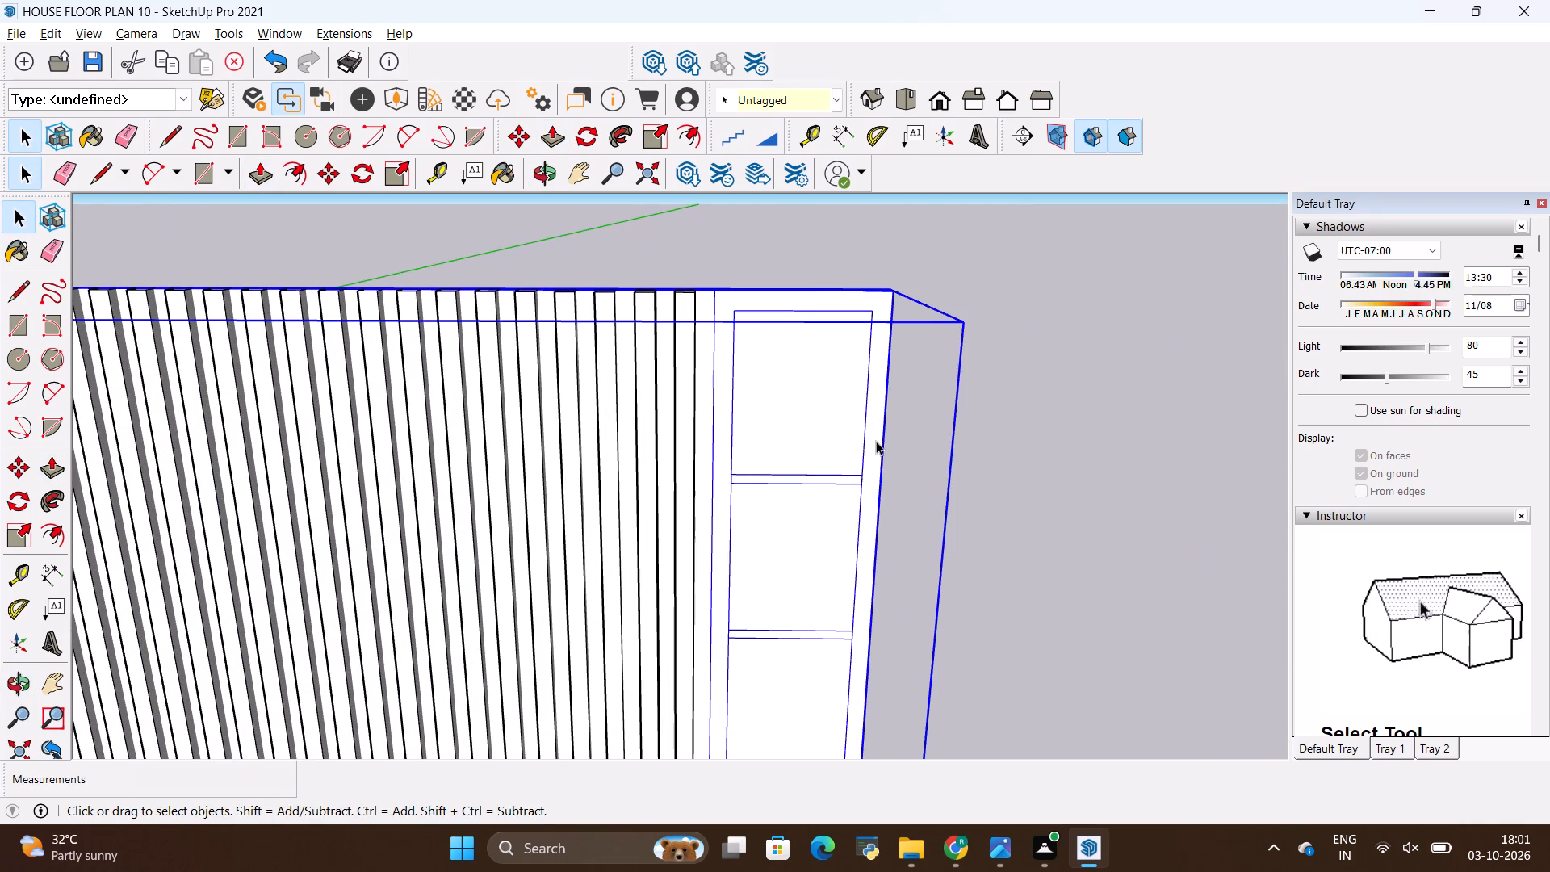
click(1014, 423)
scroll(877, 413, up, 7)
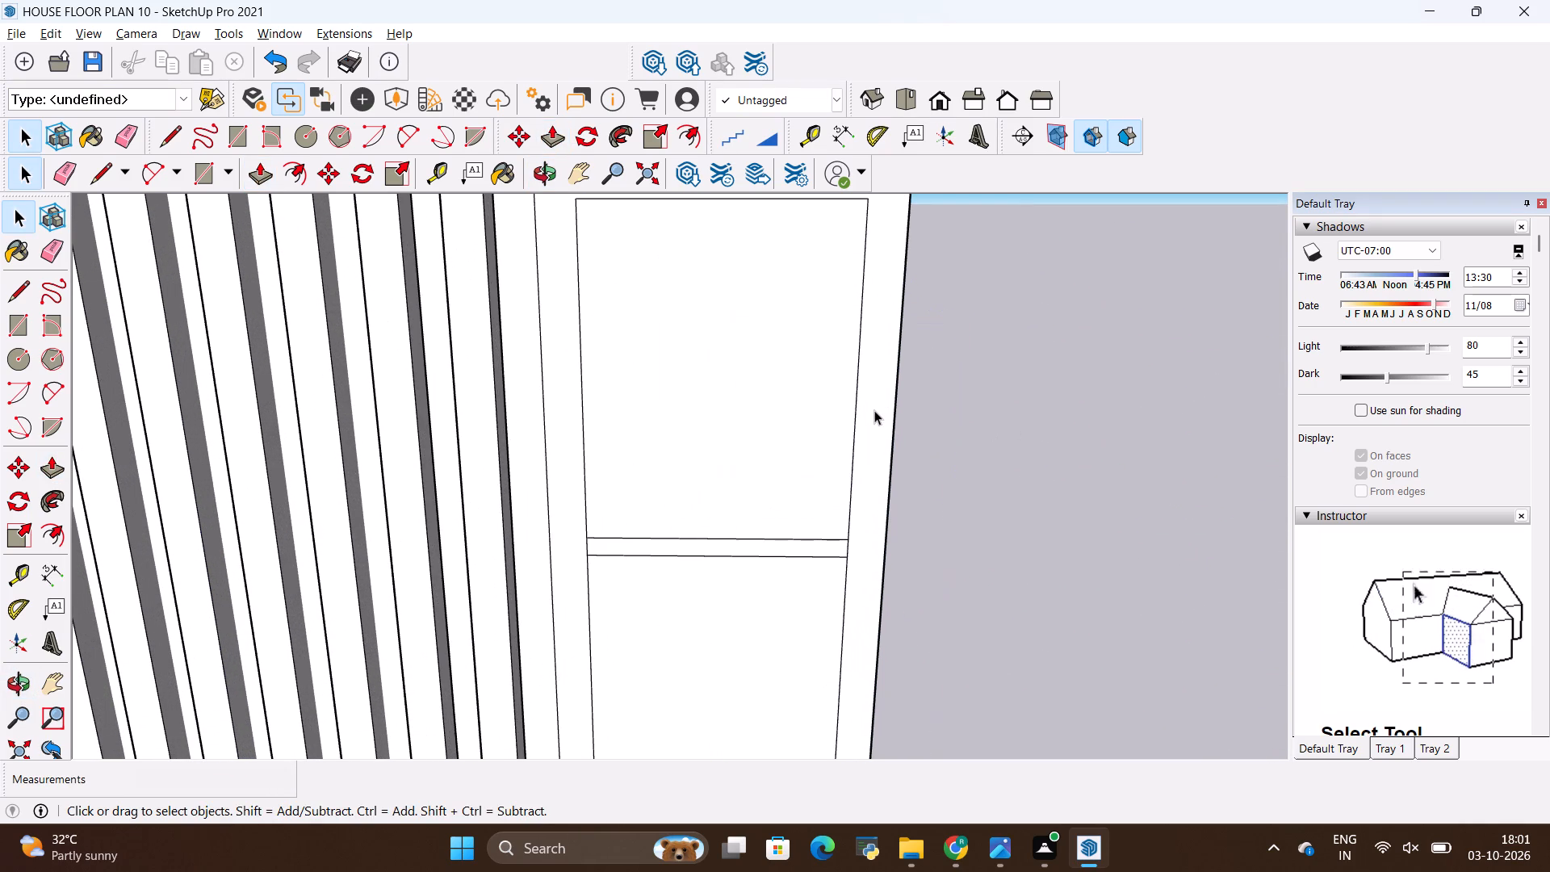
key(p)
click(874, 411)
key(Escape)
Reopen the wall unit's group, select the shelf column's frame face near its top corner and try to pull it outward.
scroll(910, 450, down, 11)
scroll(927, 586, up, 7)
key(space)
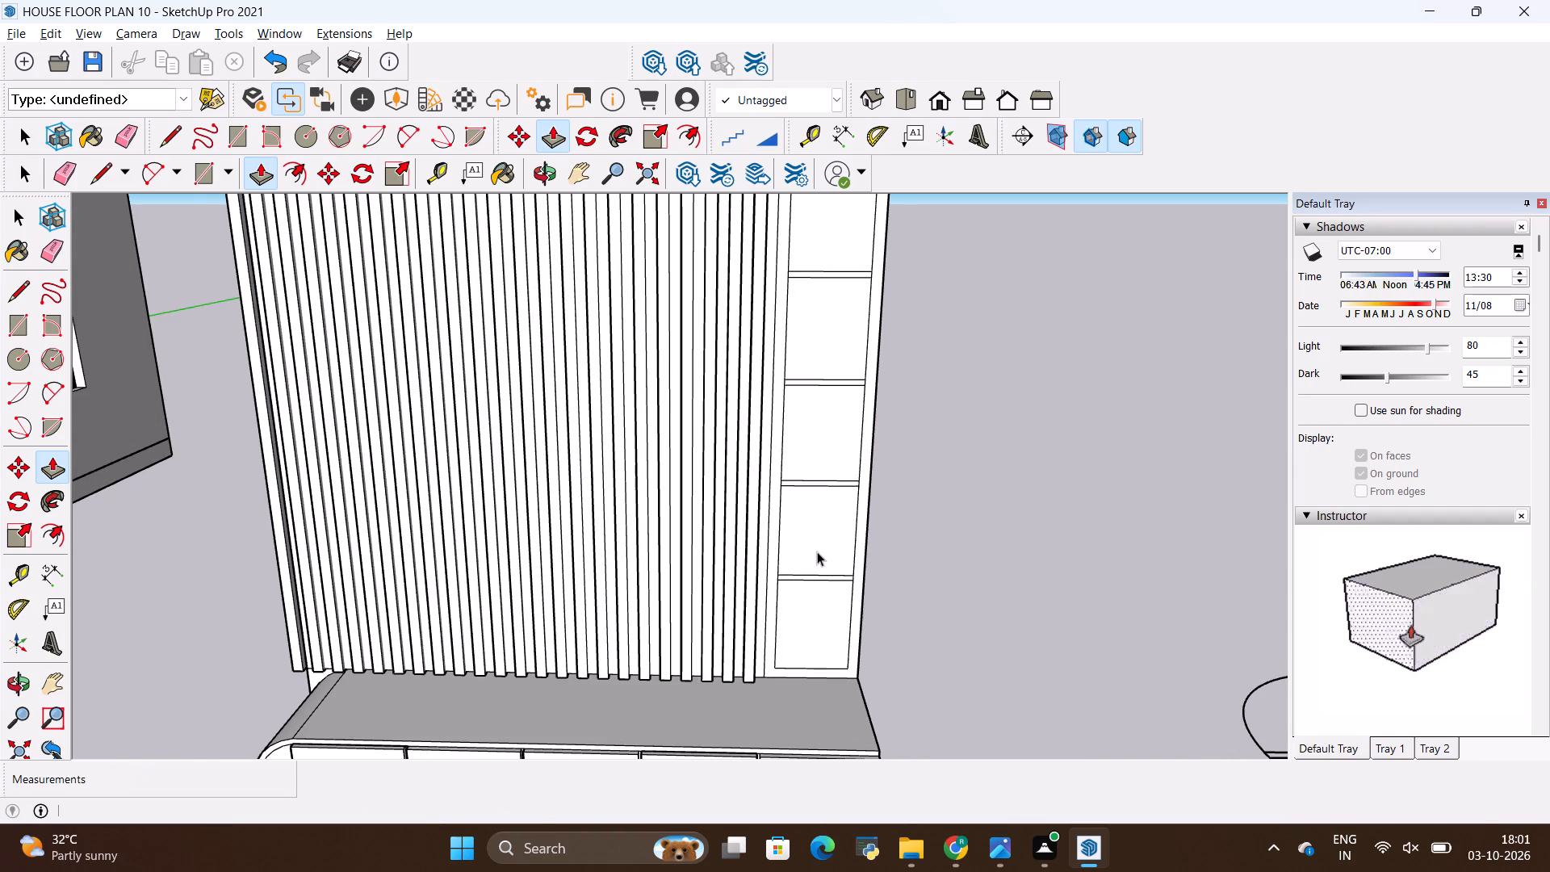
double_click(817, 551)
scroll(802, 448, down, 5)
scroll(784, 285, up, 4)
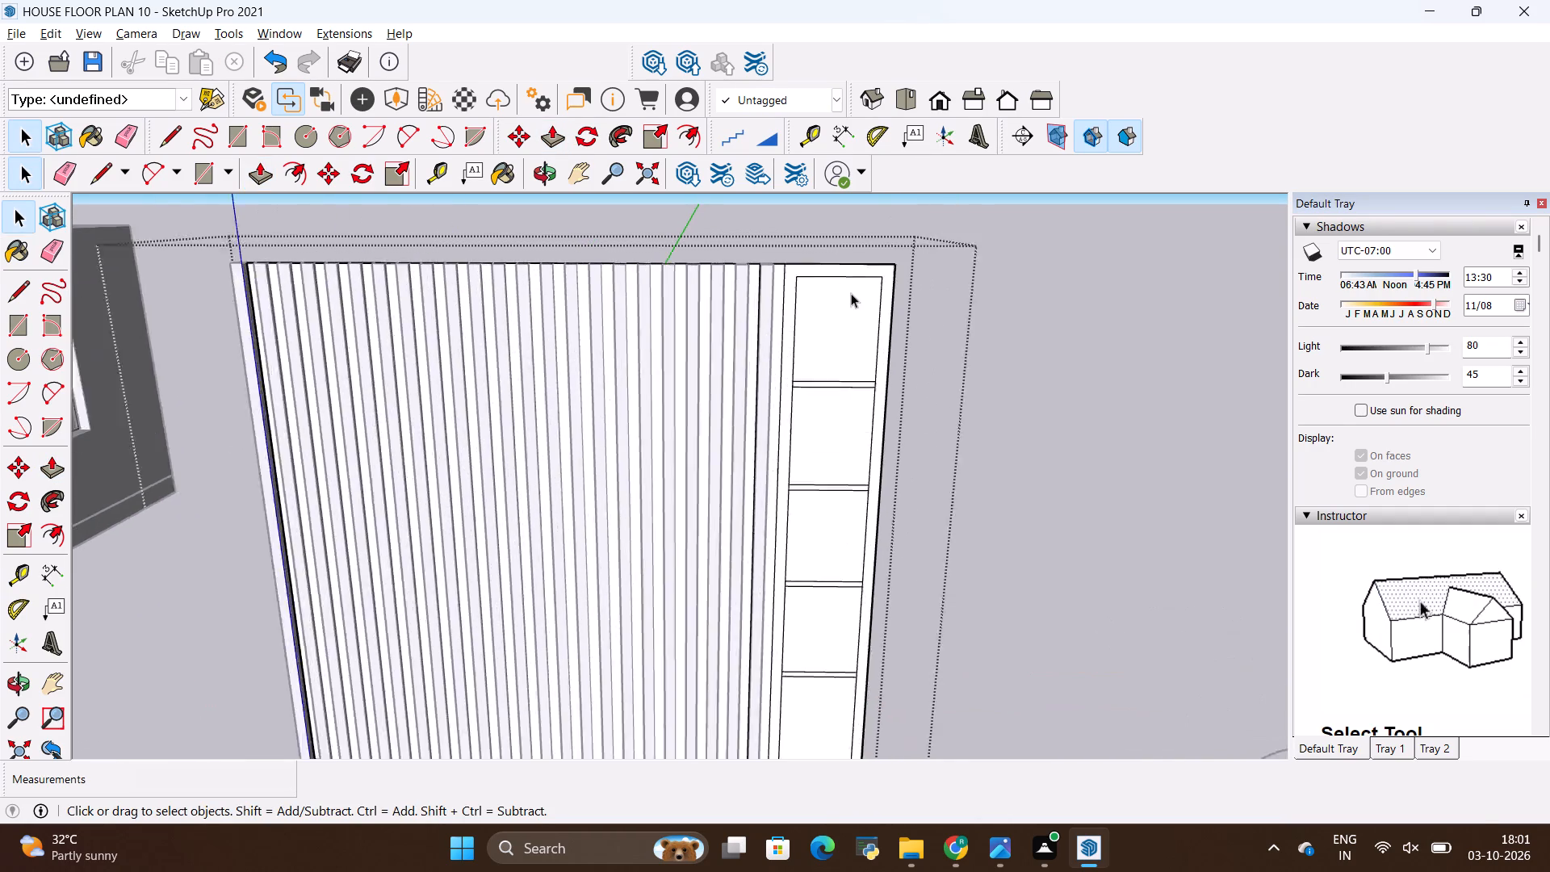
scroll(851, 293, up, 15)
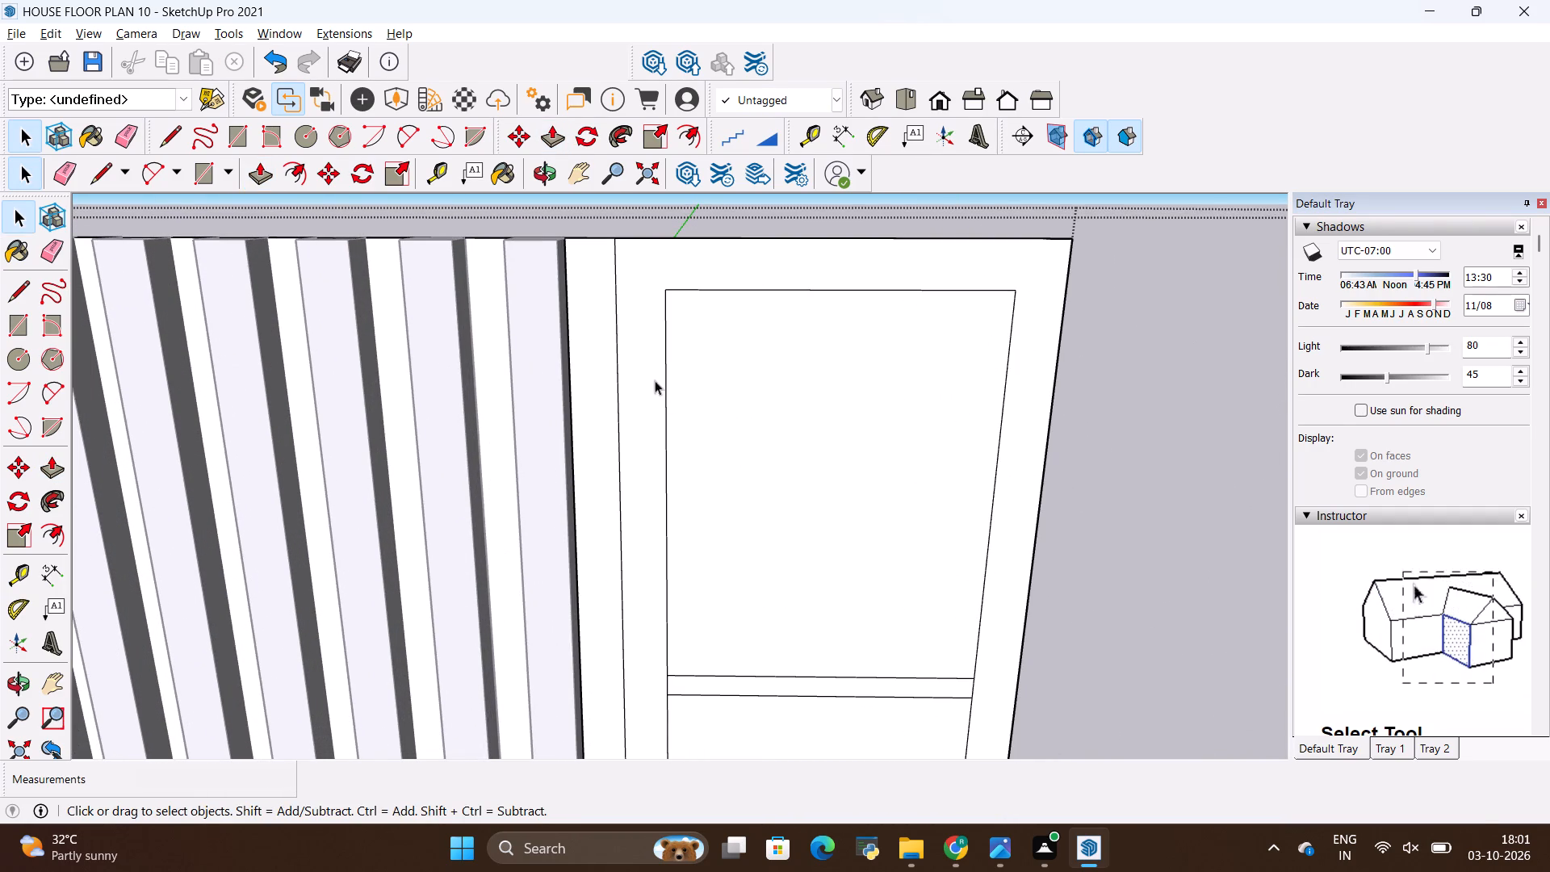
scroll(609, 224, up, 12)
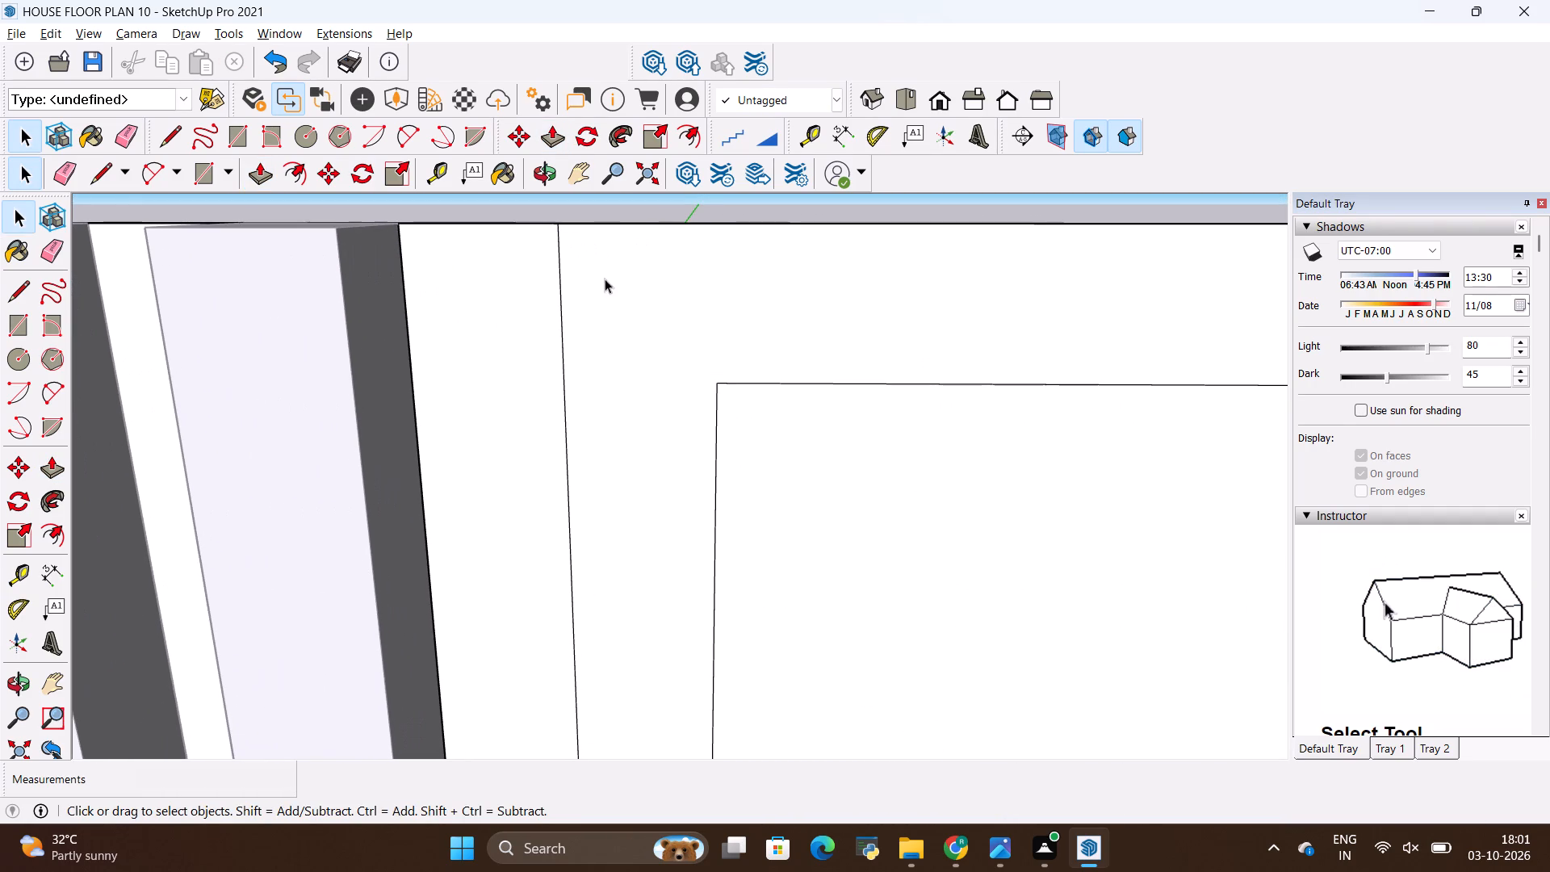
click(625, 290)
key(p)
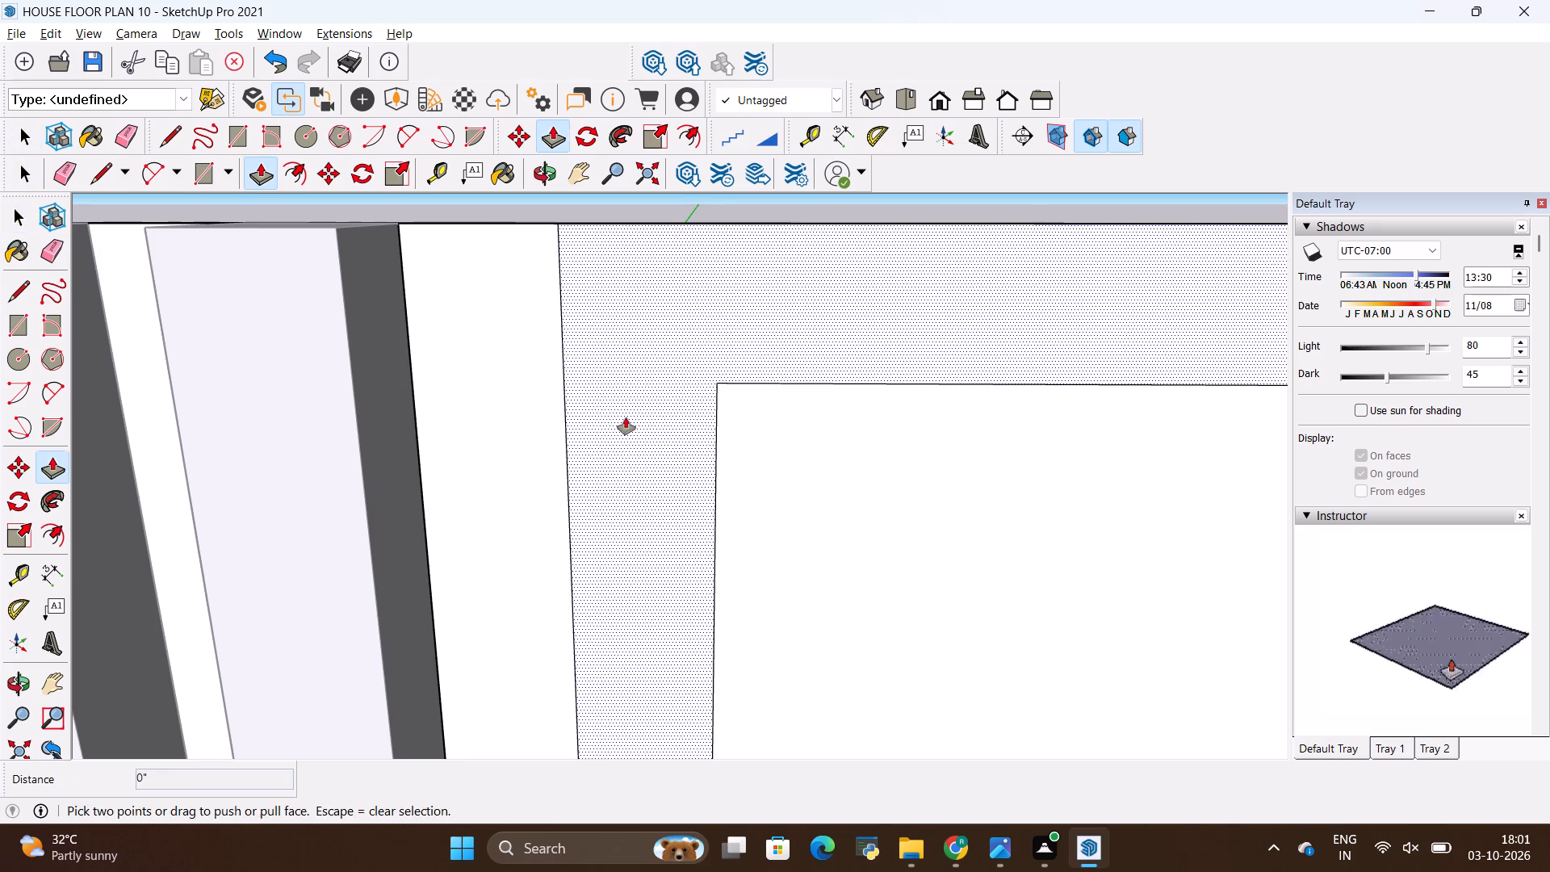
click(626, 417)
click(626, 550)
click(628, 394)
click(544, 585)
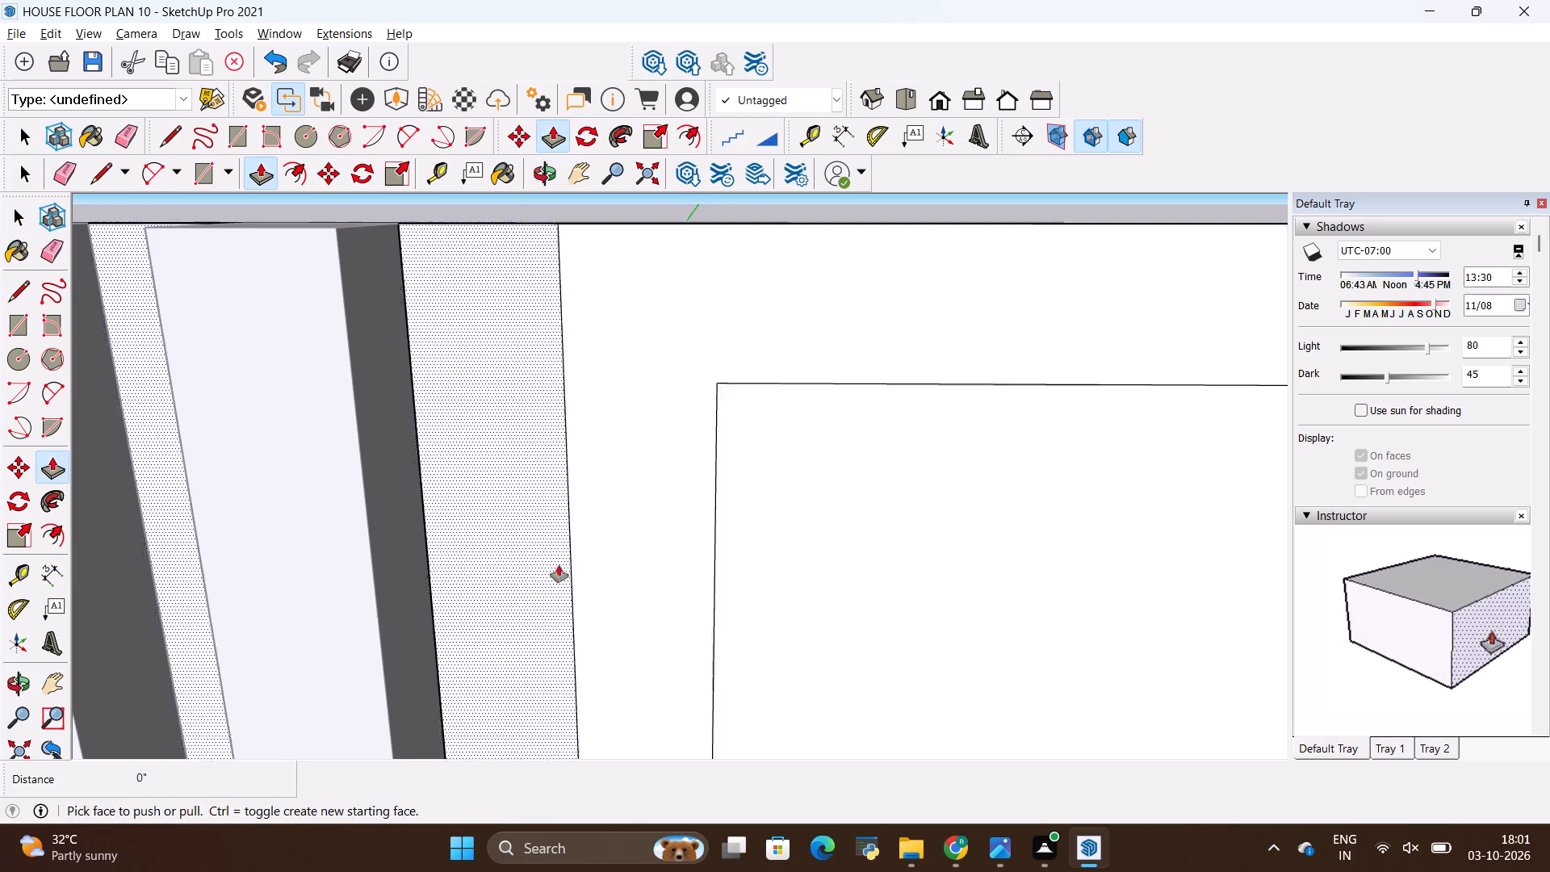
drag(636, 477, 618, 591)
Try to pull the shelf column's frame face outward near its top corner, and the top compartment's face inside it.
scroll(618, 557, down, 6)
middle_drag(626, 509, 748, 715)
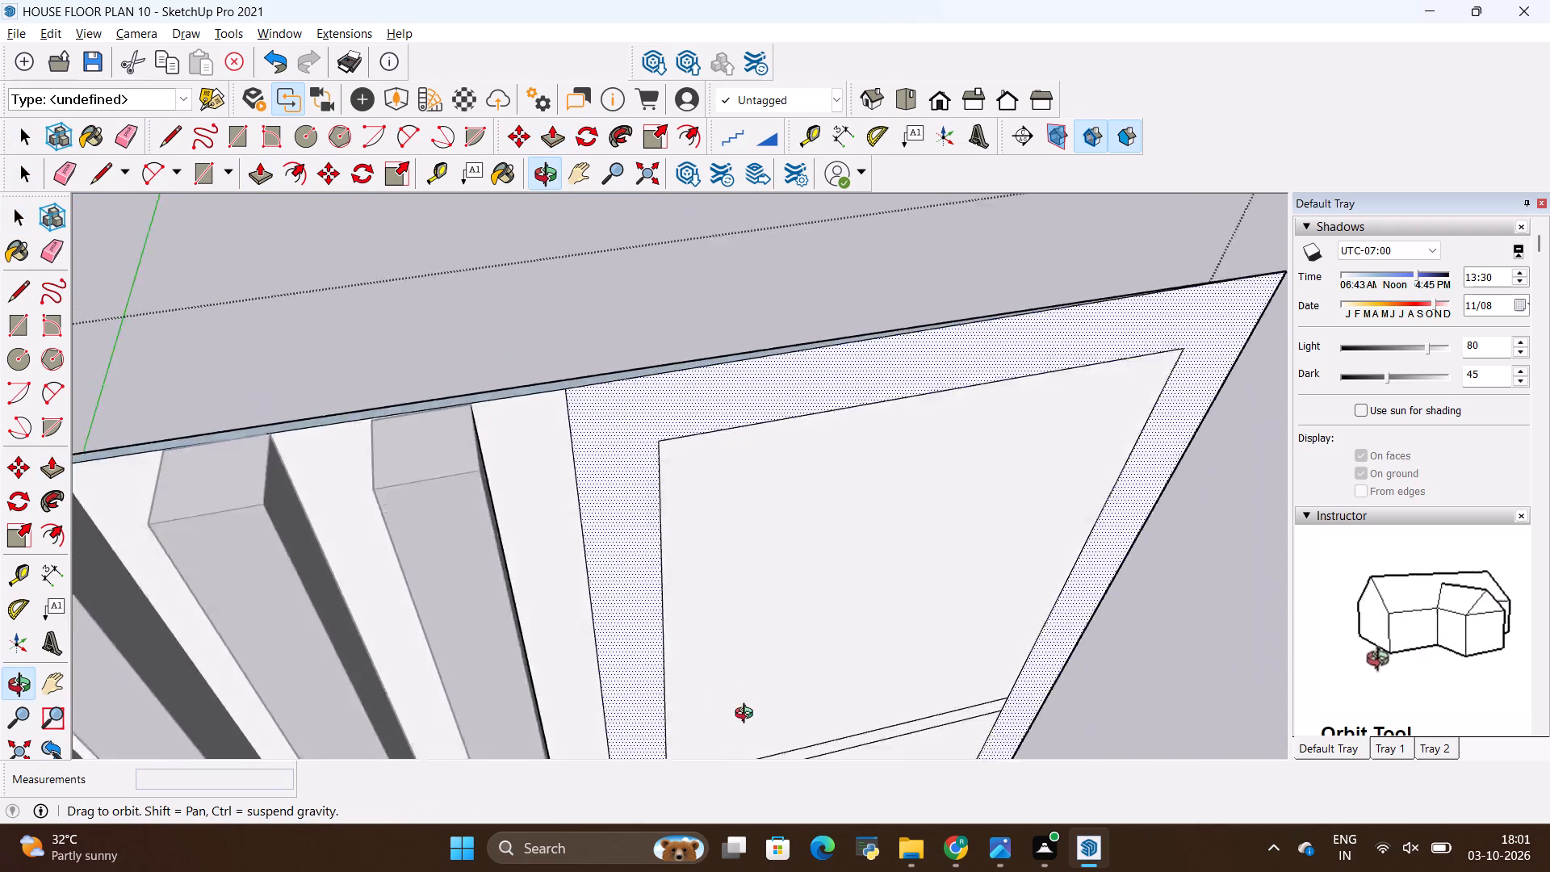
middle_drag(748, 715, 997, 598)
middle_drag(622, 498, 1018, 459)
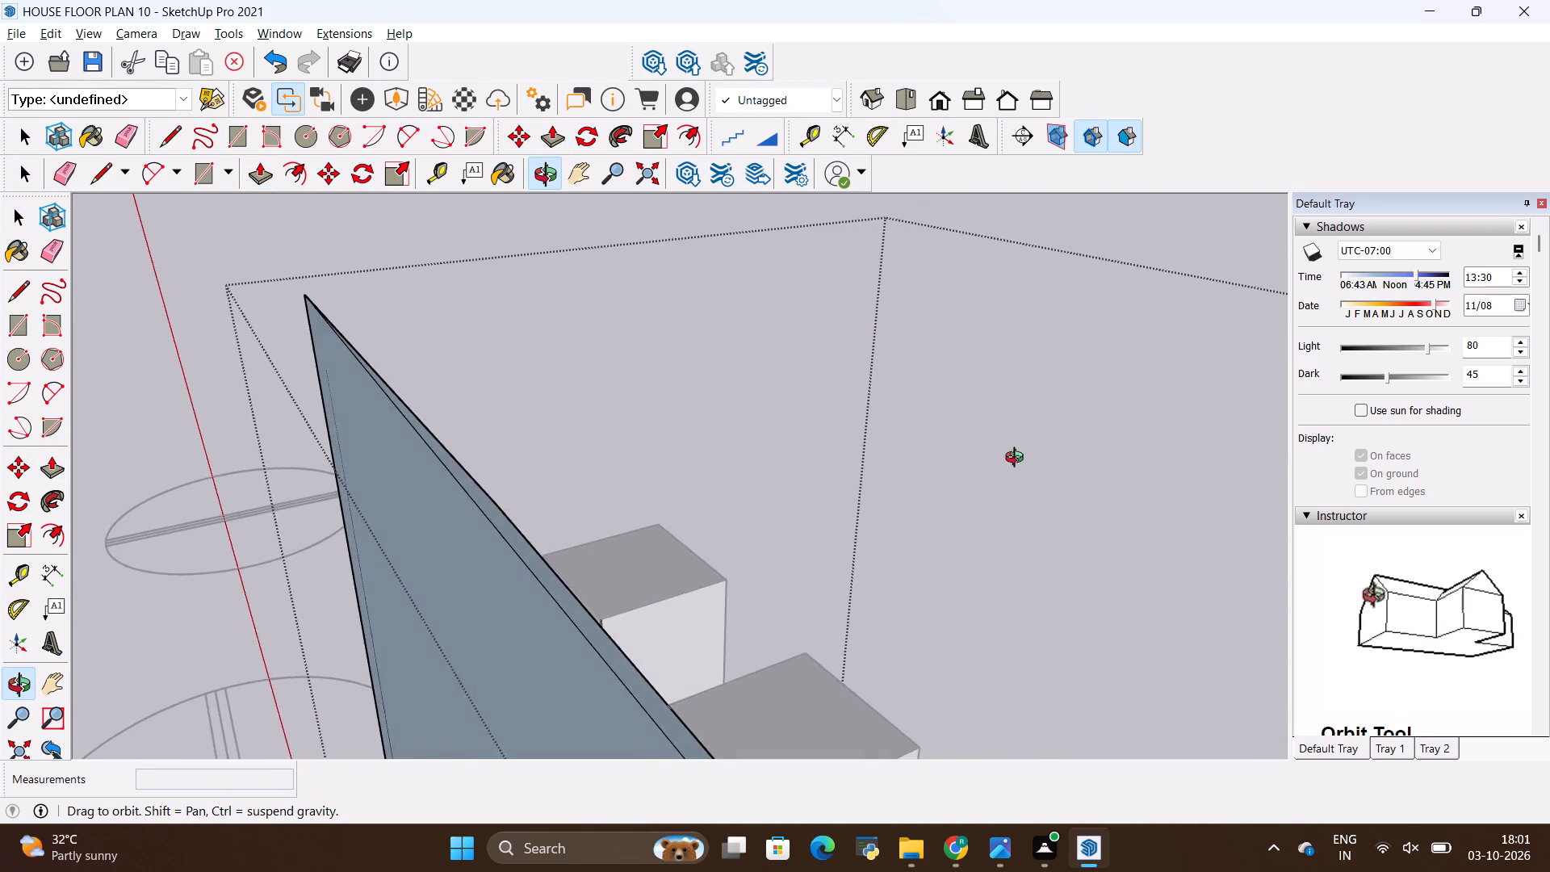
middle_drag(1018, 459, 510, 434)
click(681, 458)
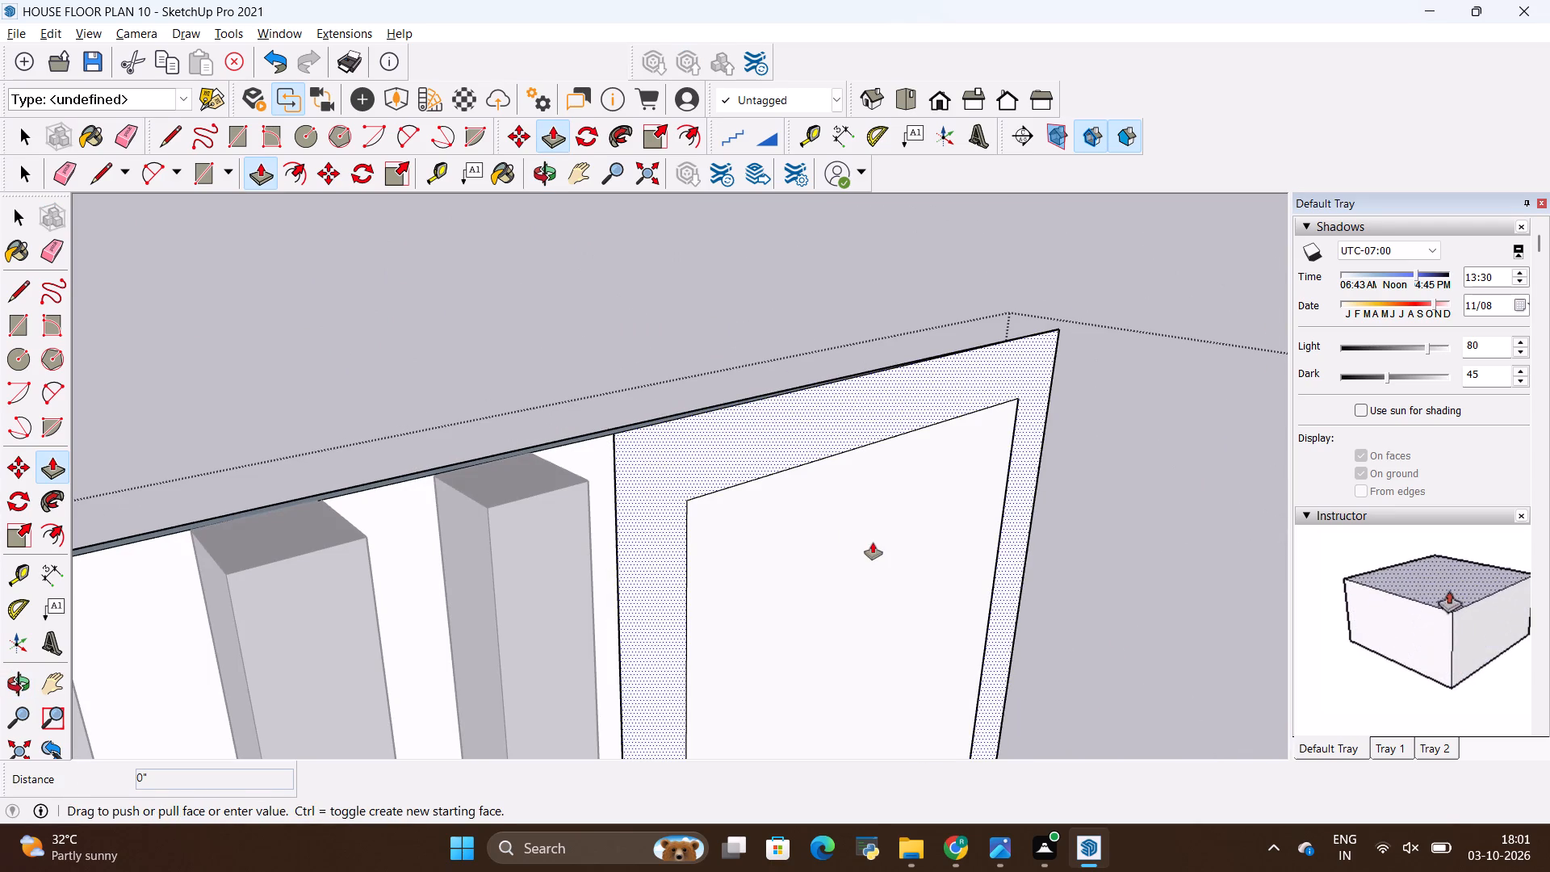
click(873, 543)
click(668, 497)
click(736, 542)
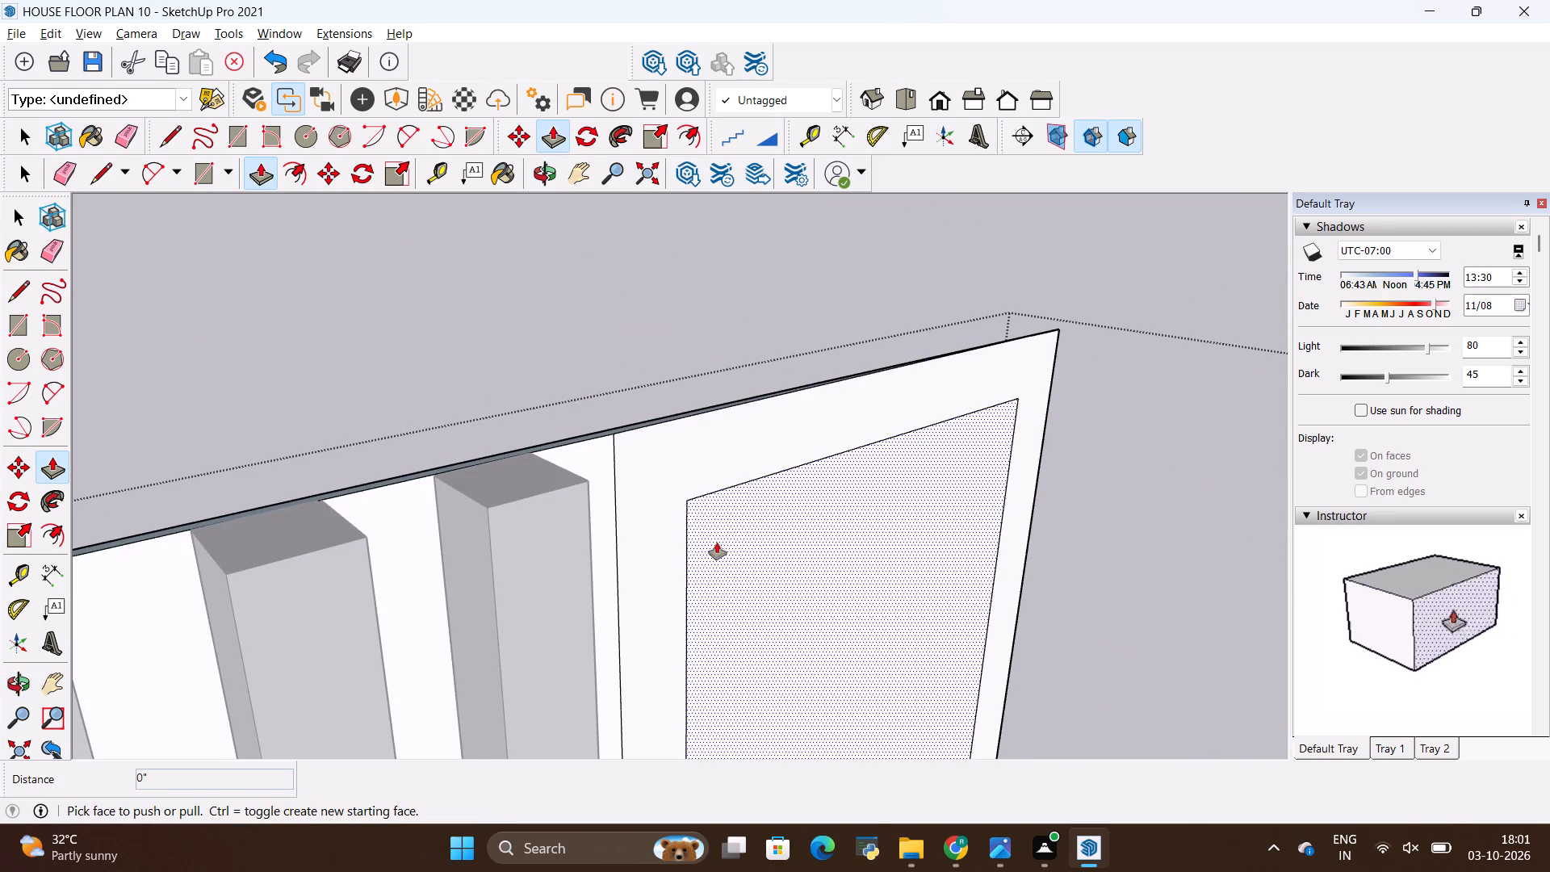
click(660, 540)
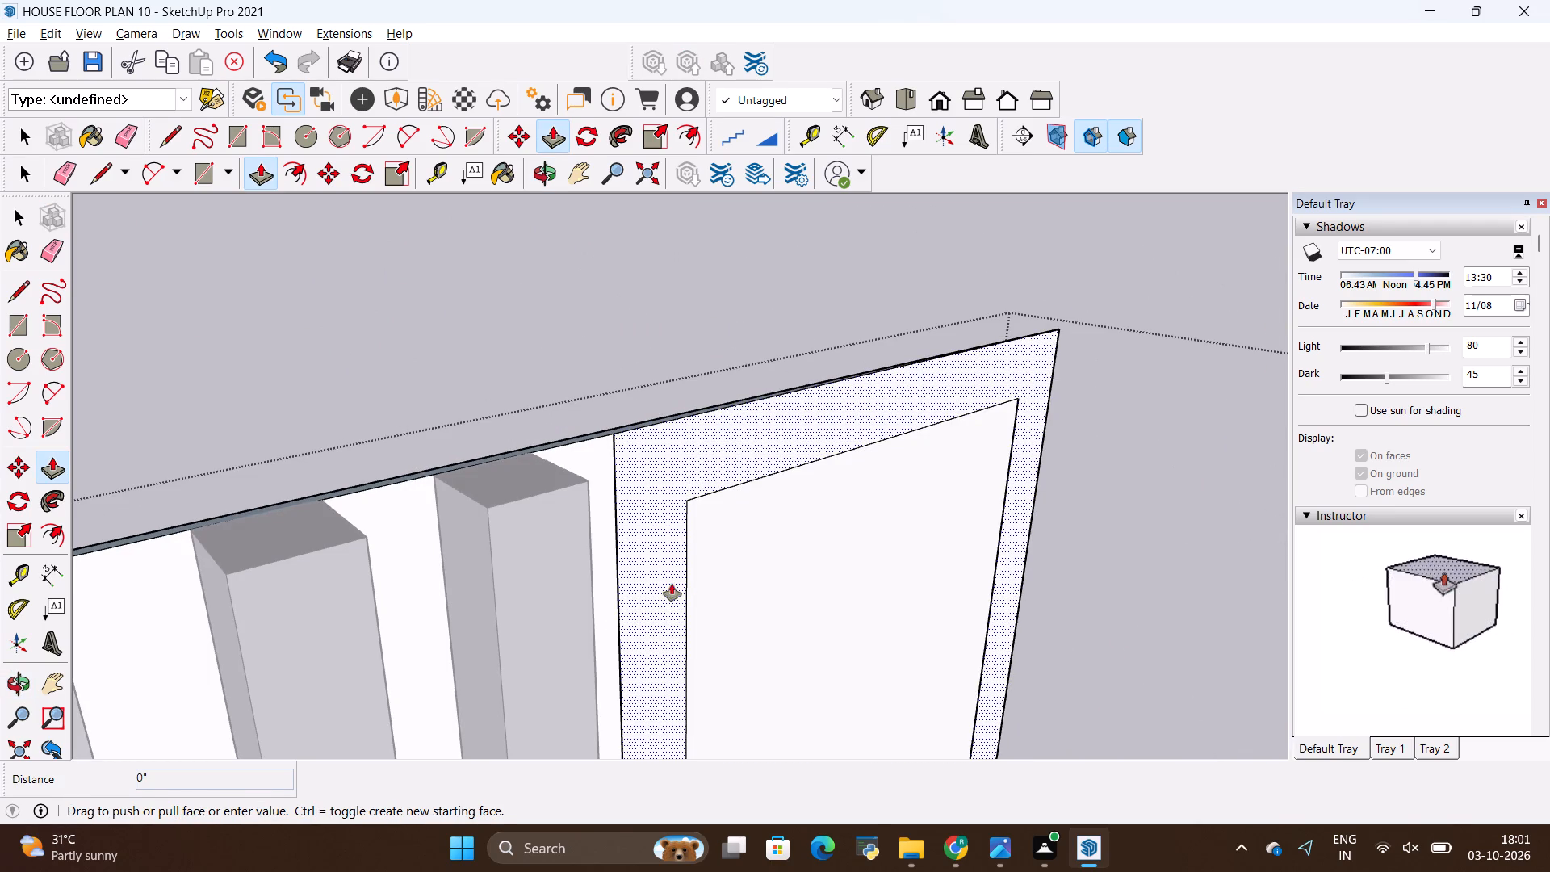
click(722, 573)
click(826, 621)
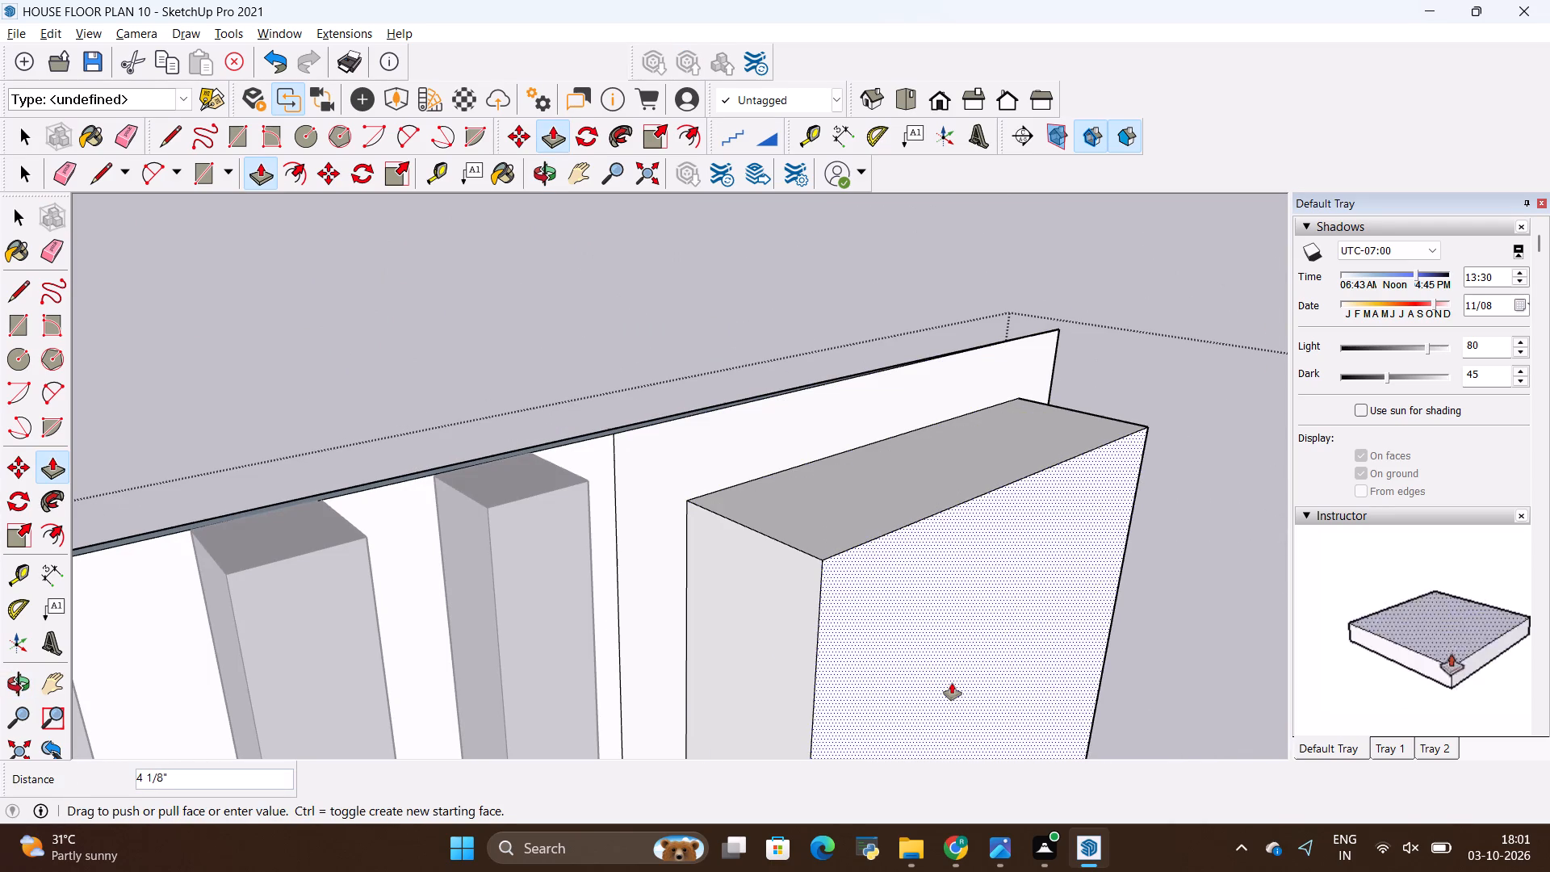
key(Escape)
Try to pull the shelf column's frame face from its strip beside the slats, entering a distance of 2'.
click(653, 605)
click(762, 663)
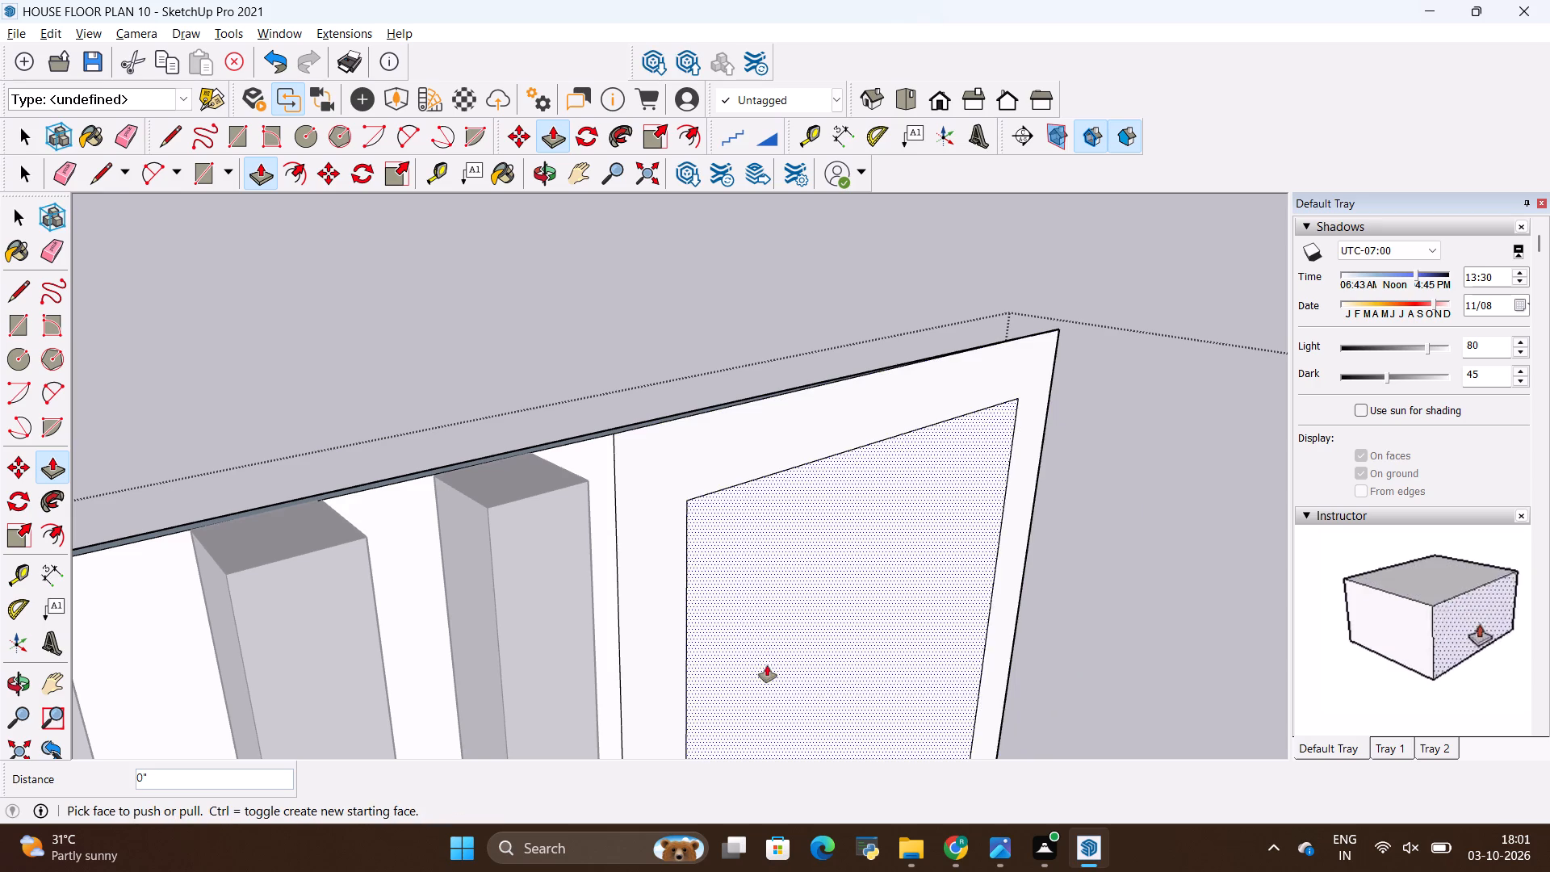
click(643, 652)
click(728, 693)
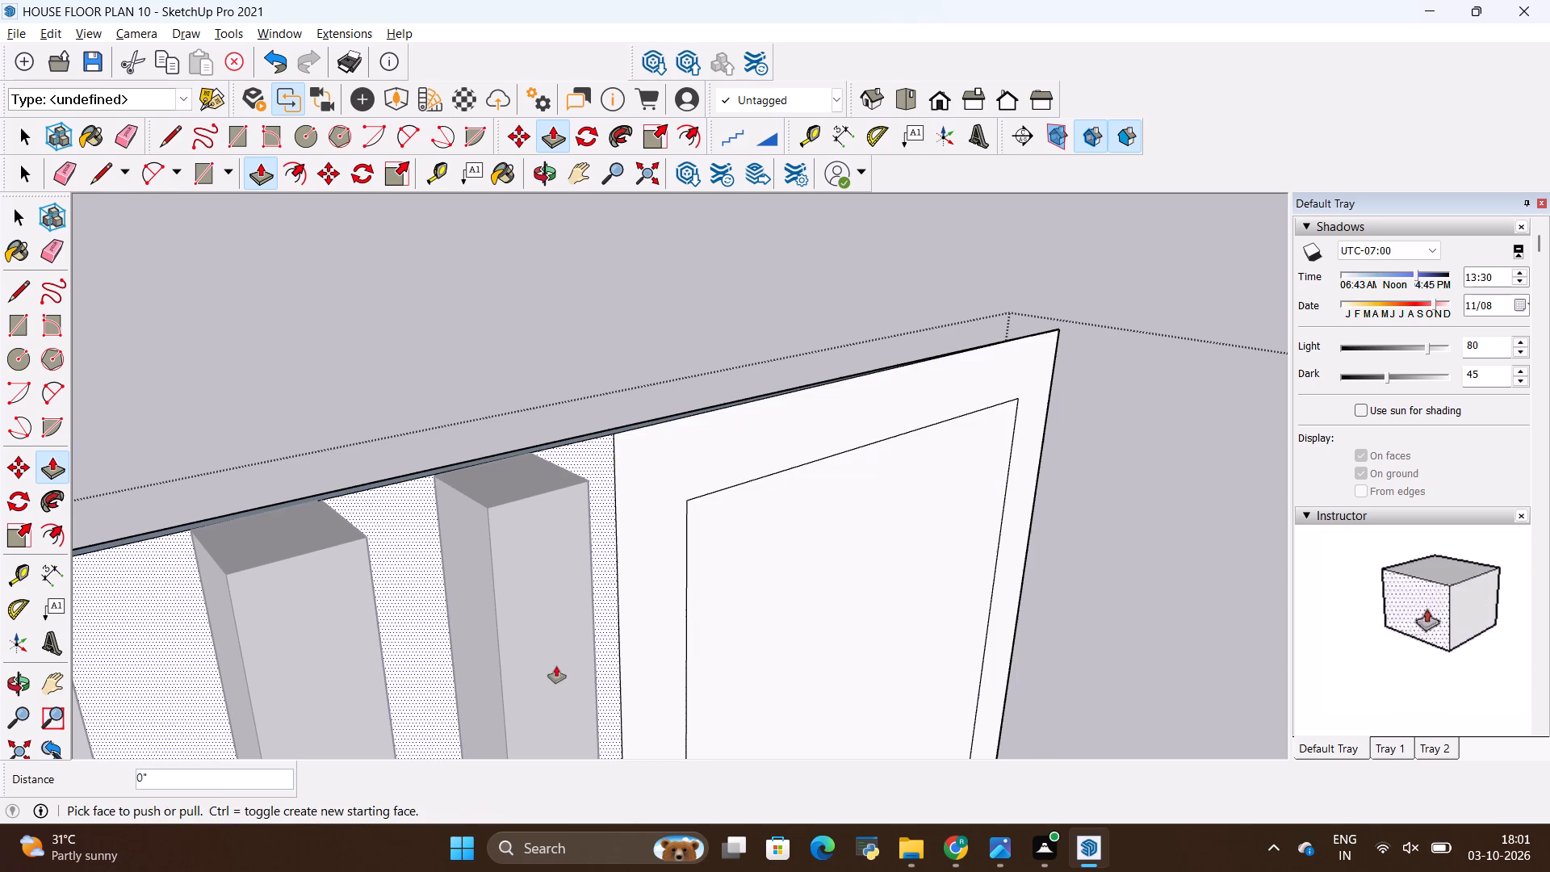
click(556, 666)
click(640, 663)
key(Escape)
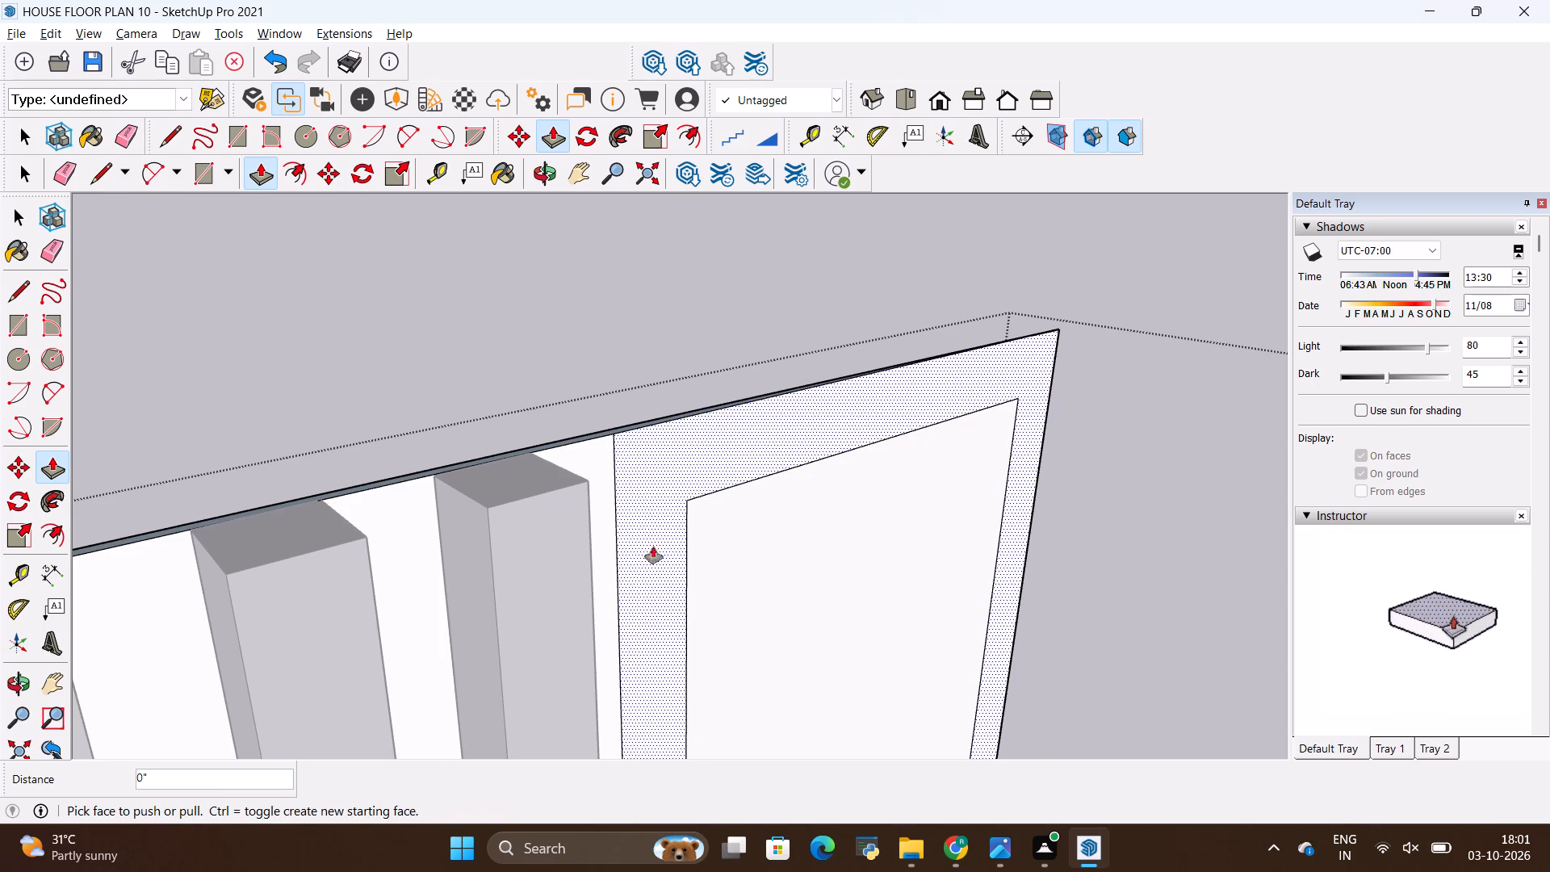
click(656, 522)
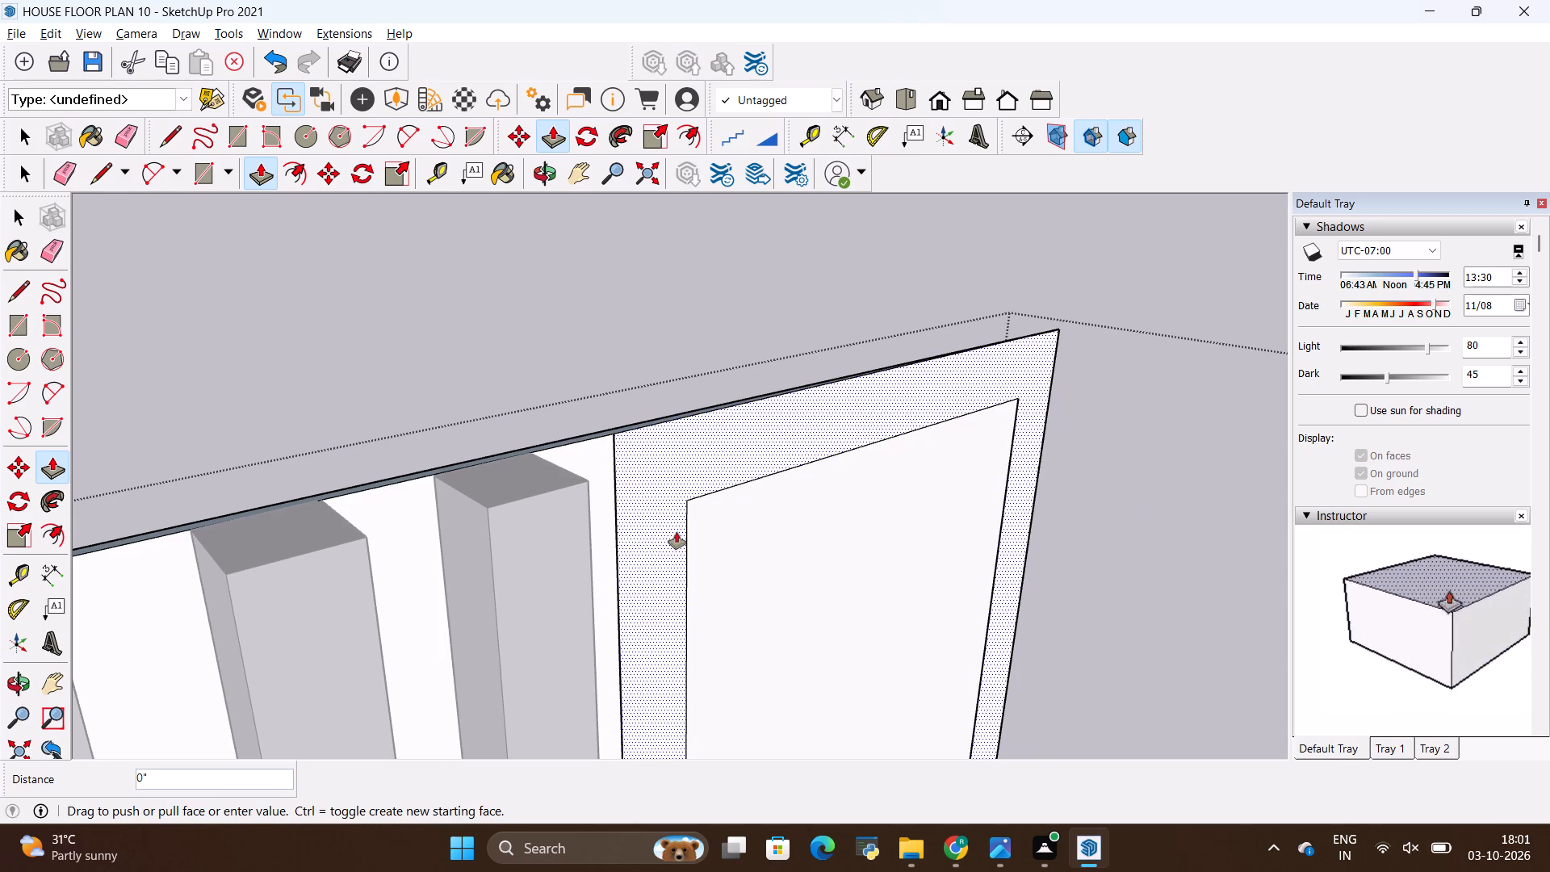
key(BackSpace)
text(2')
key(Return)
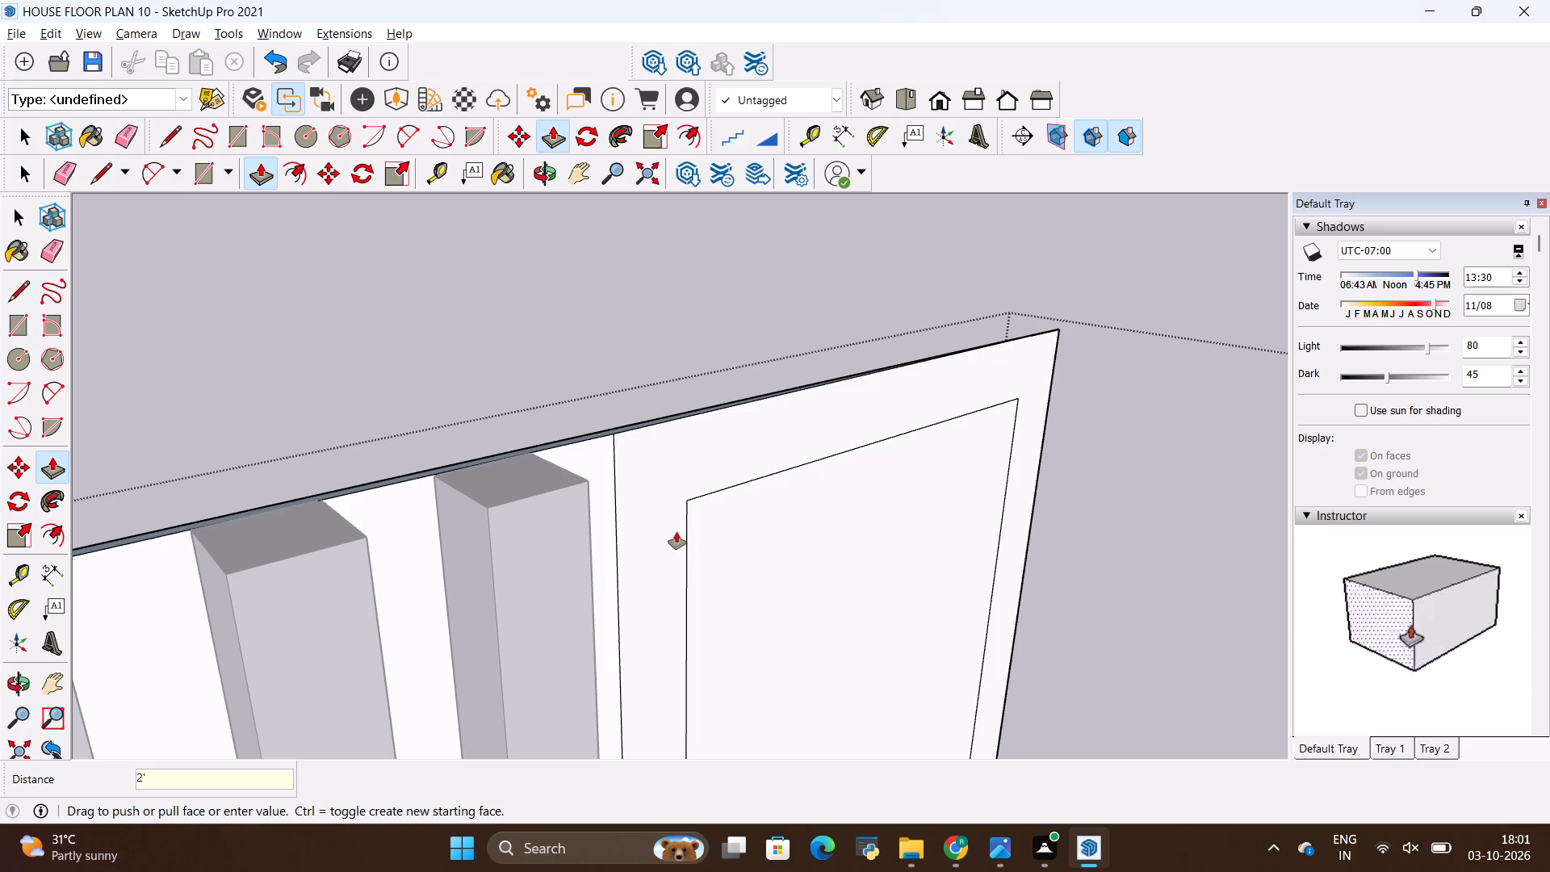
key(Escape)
Examine the shelf column's frame from top to base, checking the shelf ends where they meet the outer vertical strip.
scroll(677, 519, down, 4)
scroll(641, 444, down, 12)
middle_drag(697, 639, 689, 639)
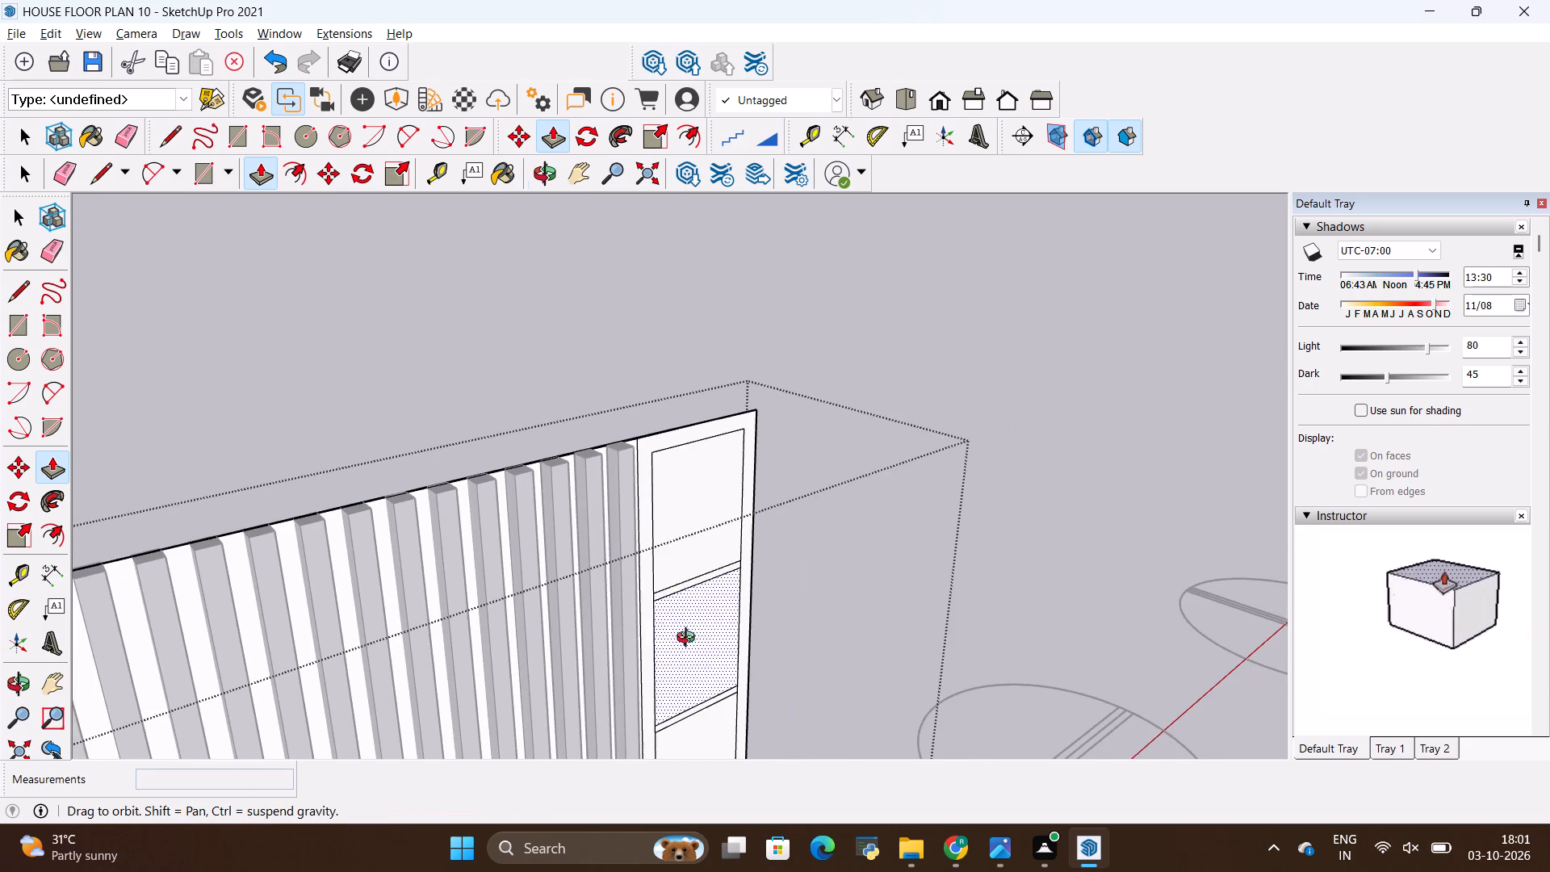
middle_drag(689, 639, 429, 659)
scroll(559, 455, down, 5)
scroll(741, 638, up, 4)
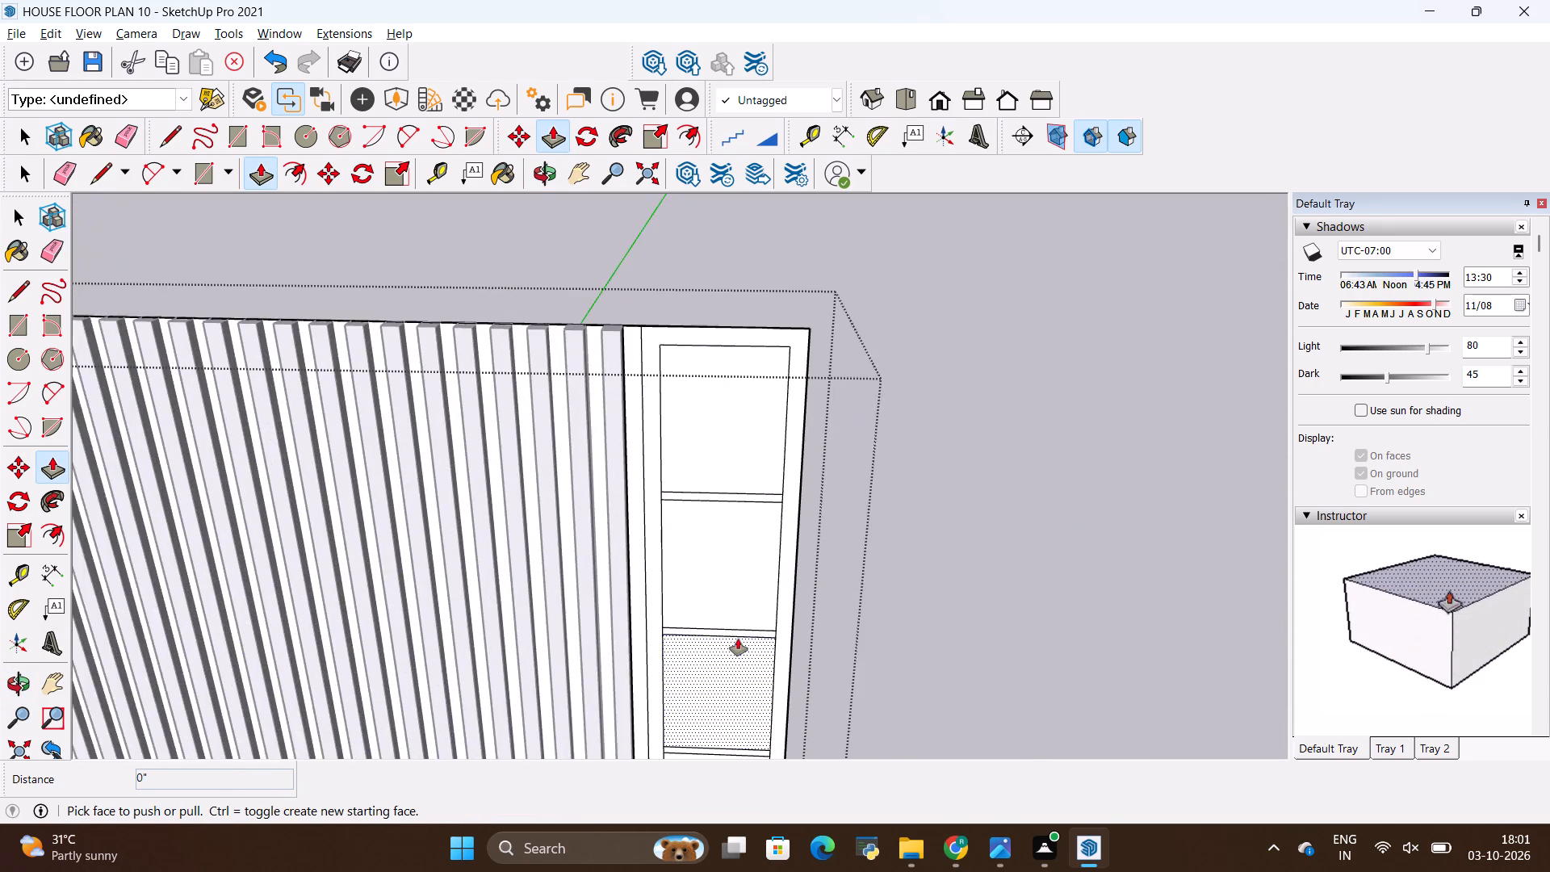
scroll(738, 639, up, 9)
scroll(693, 620, down, 9)
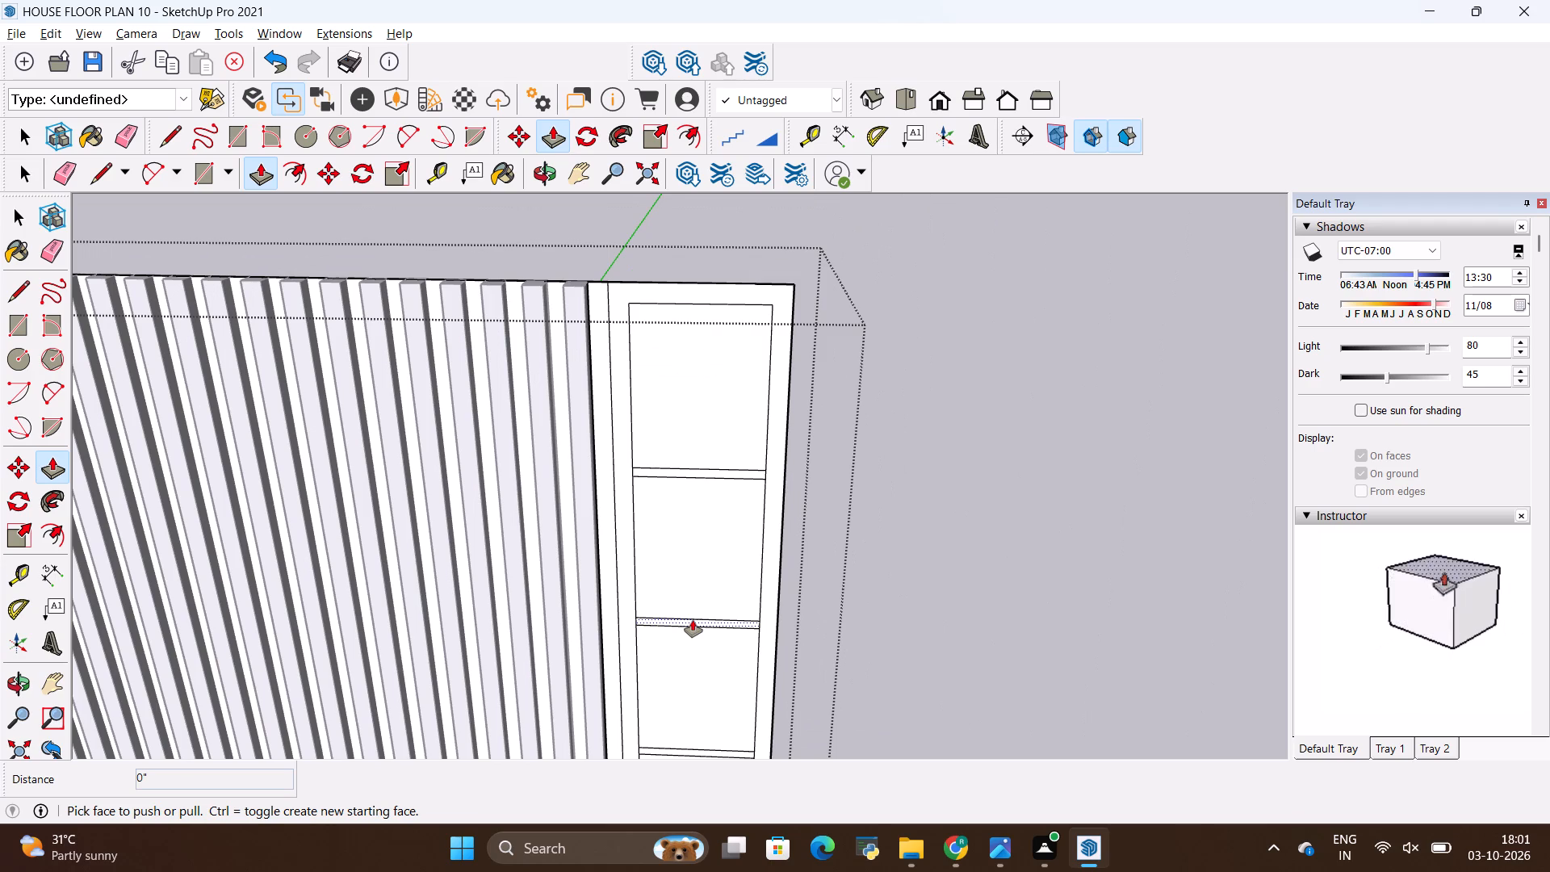
scroll(731, 463, up, 14)
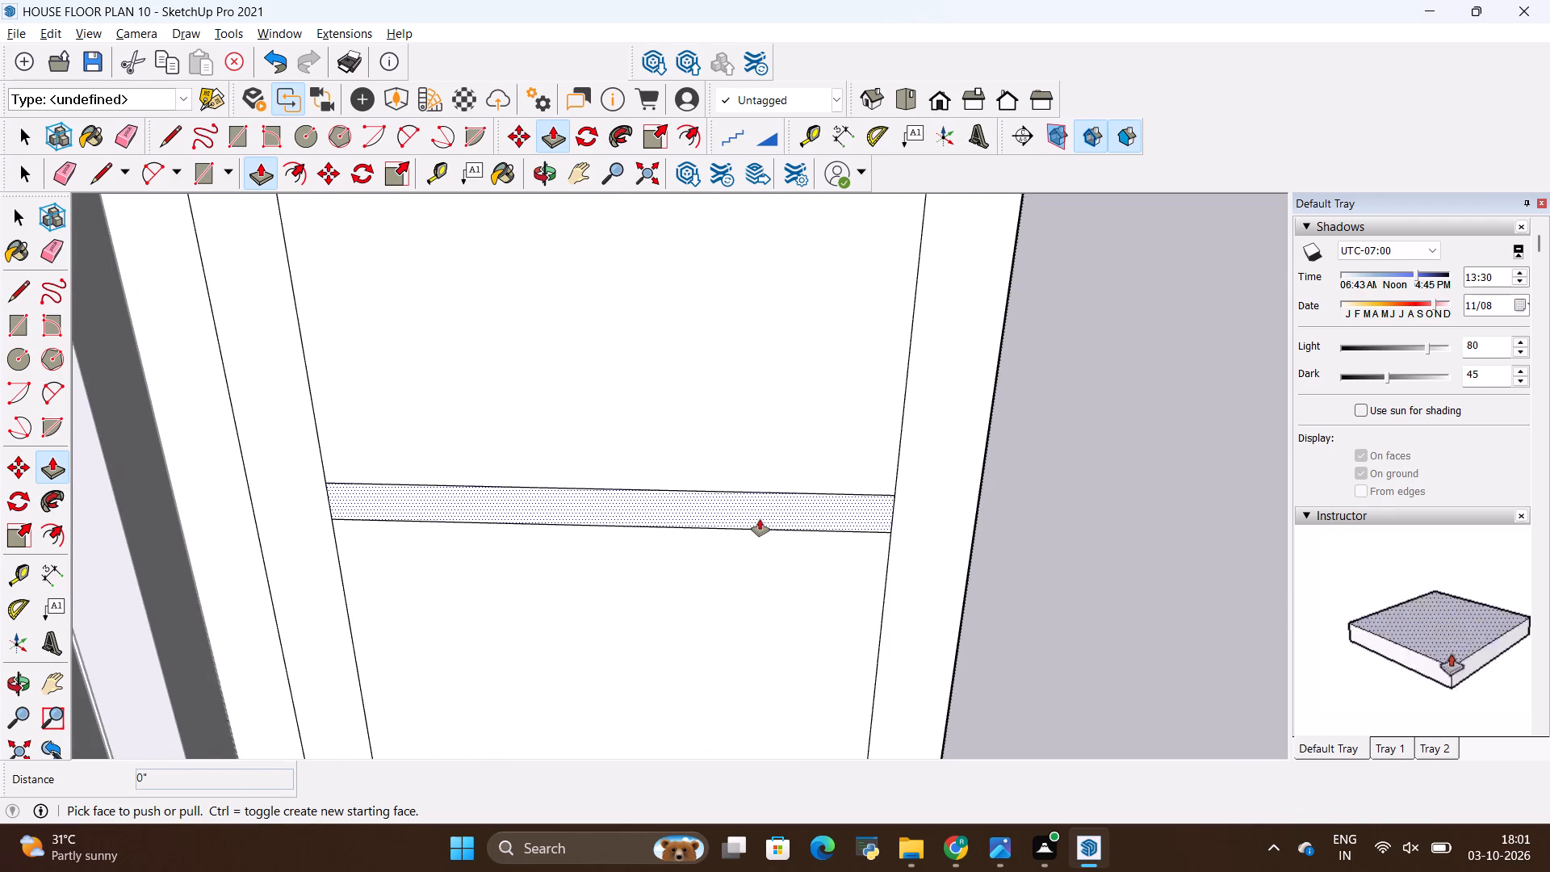
scroll(761, 526, down, 7)
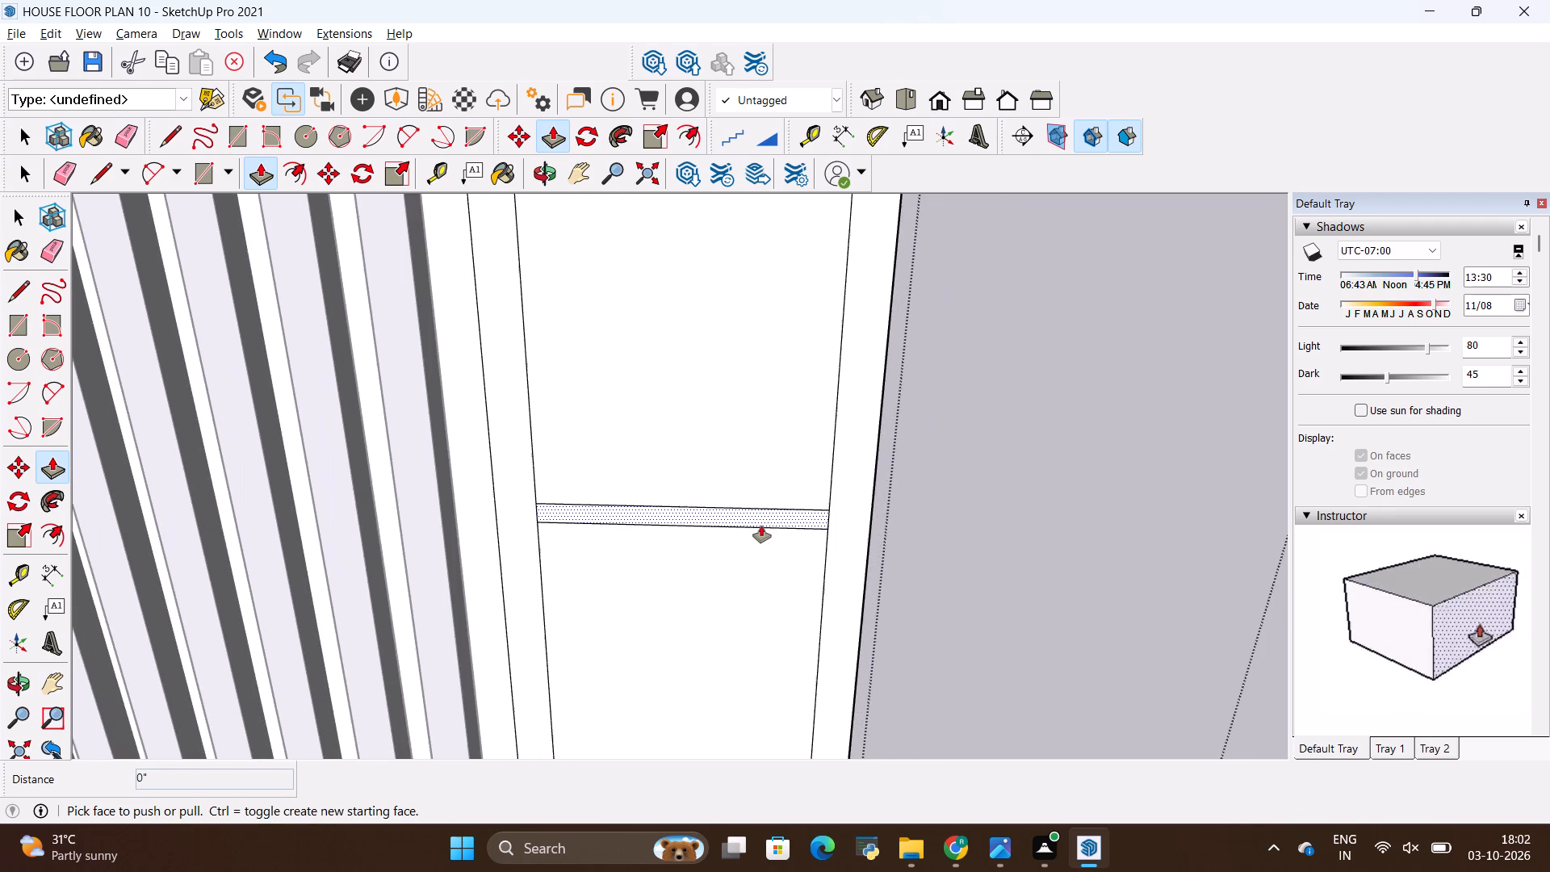
scroll(761, 526, down, 6)
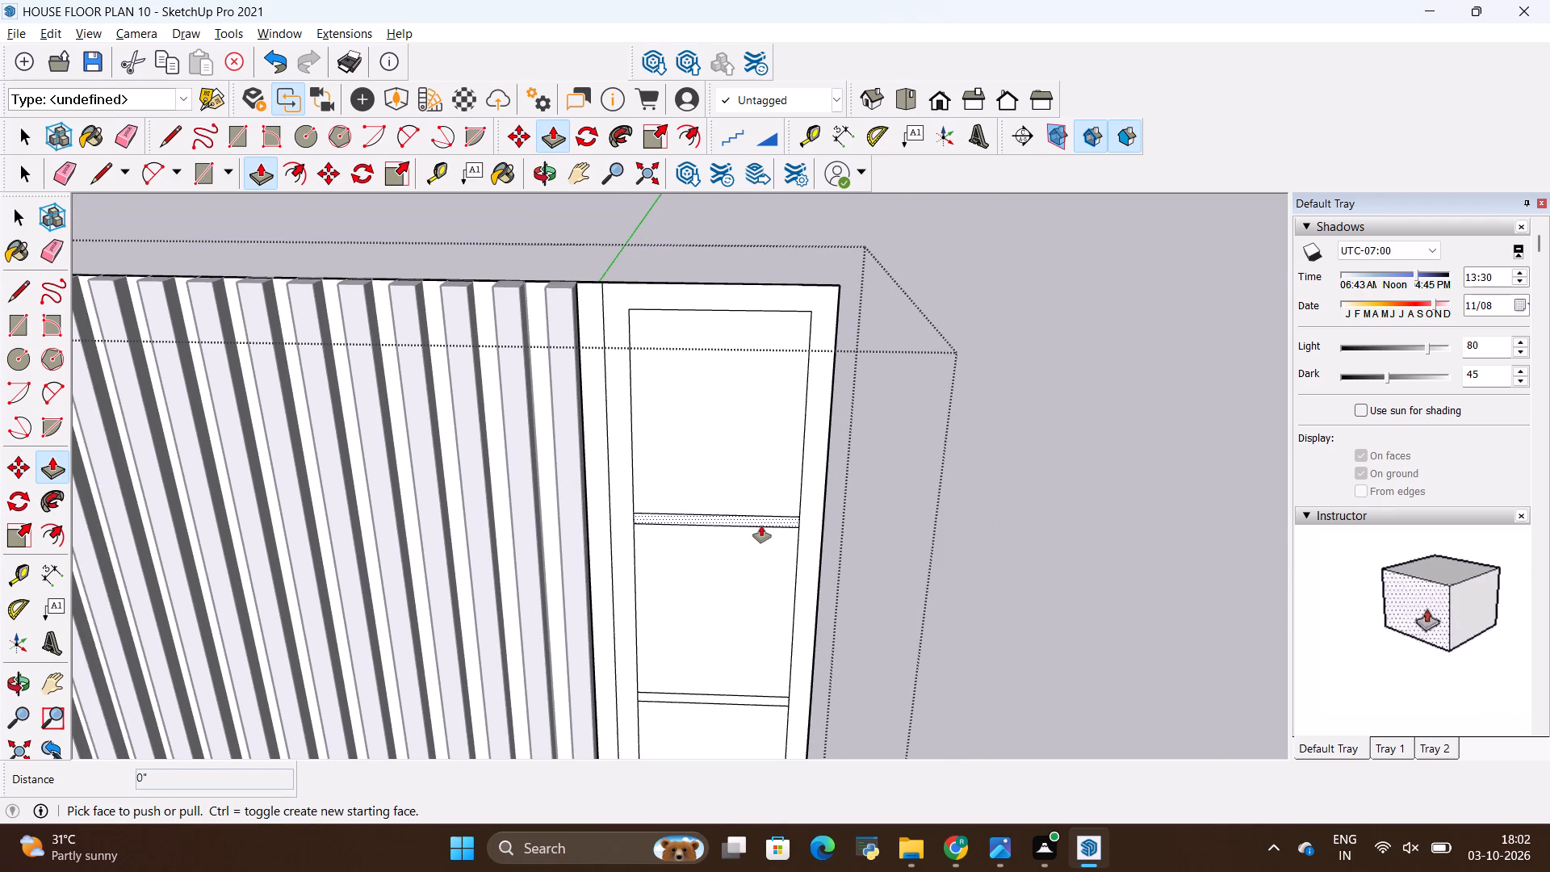
scroll(761, 526, down, 15)
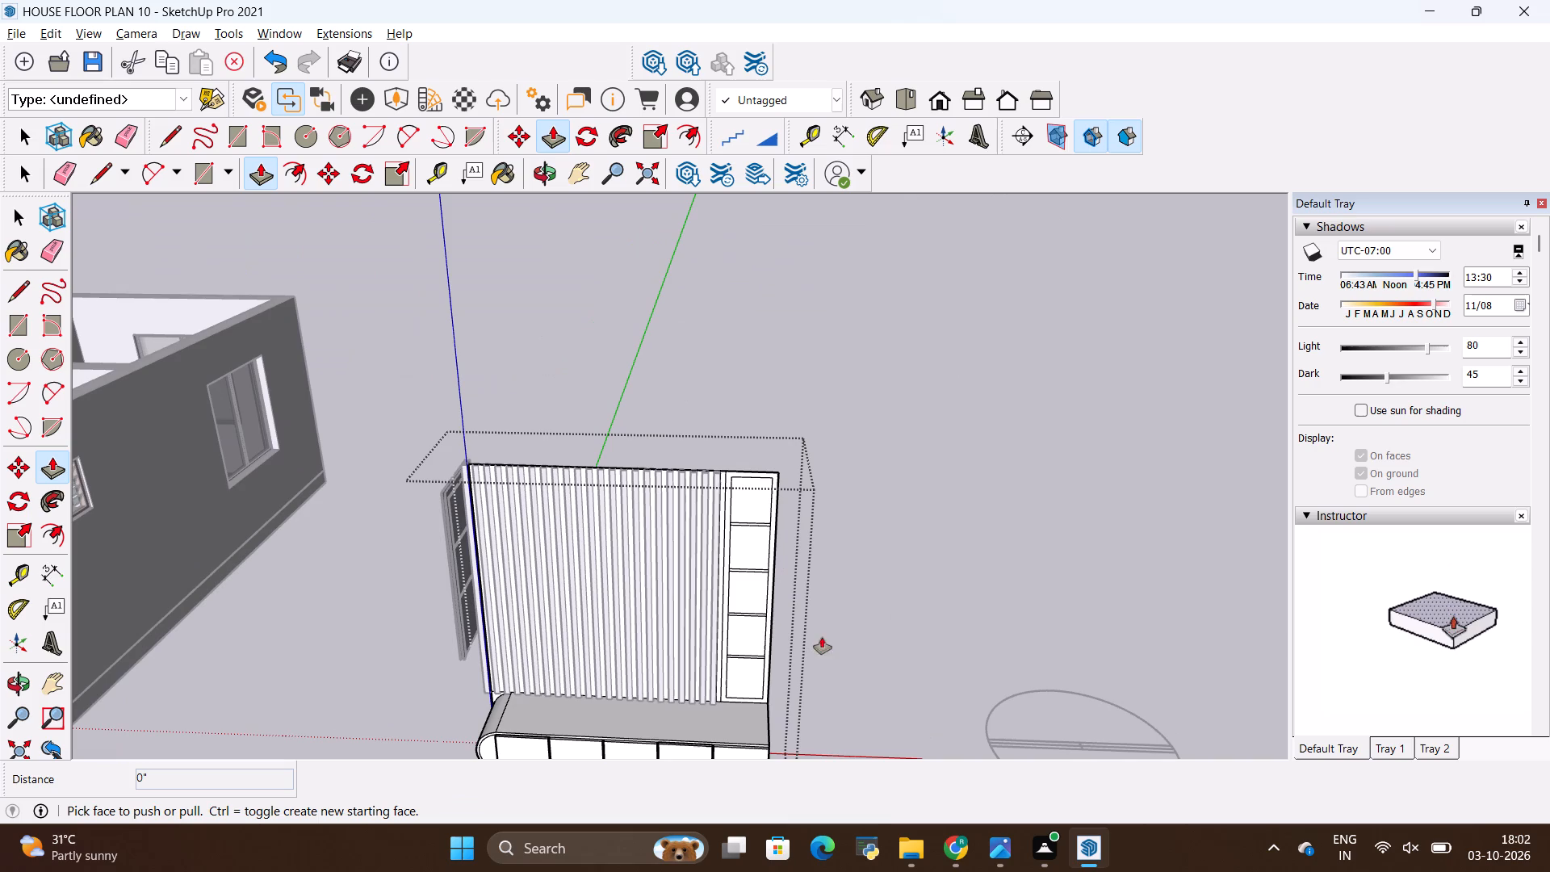
scroll(718, 711, up, 8)
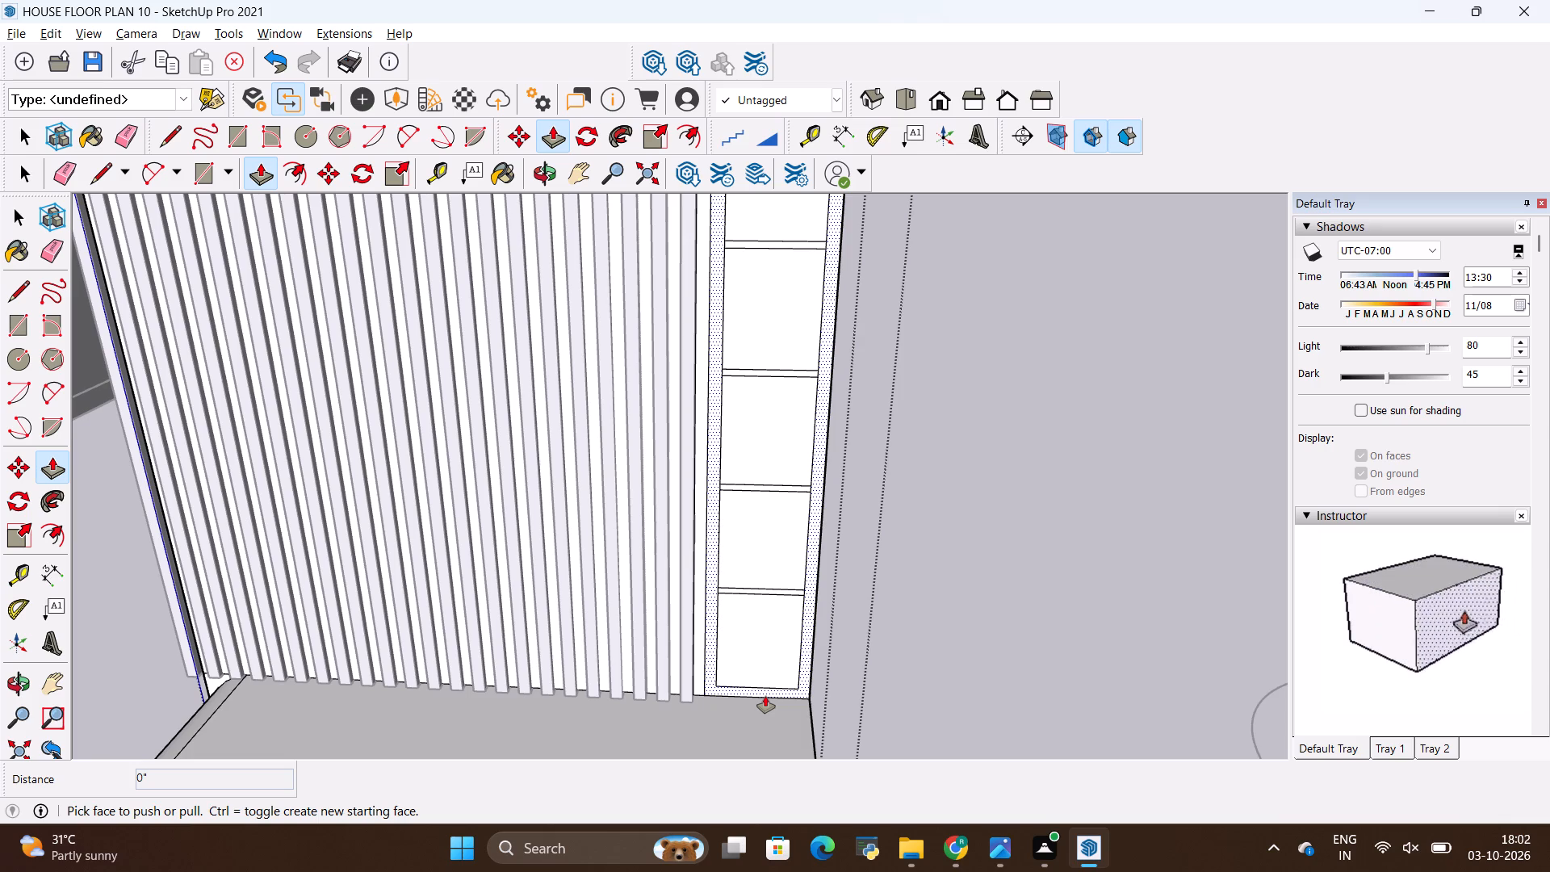
scroll(1033, 550, down, 7)
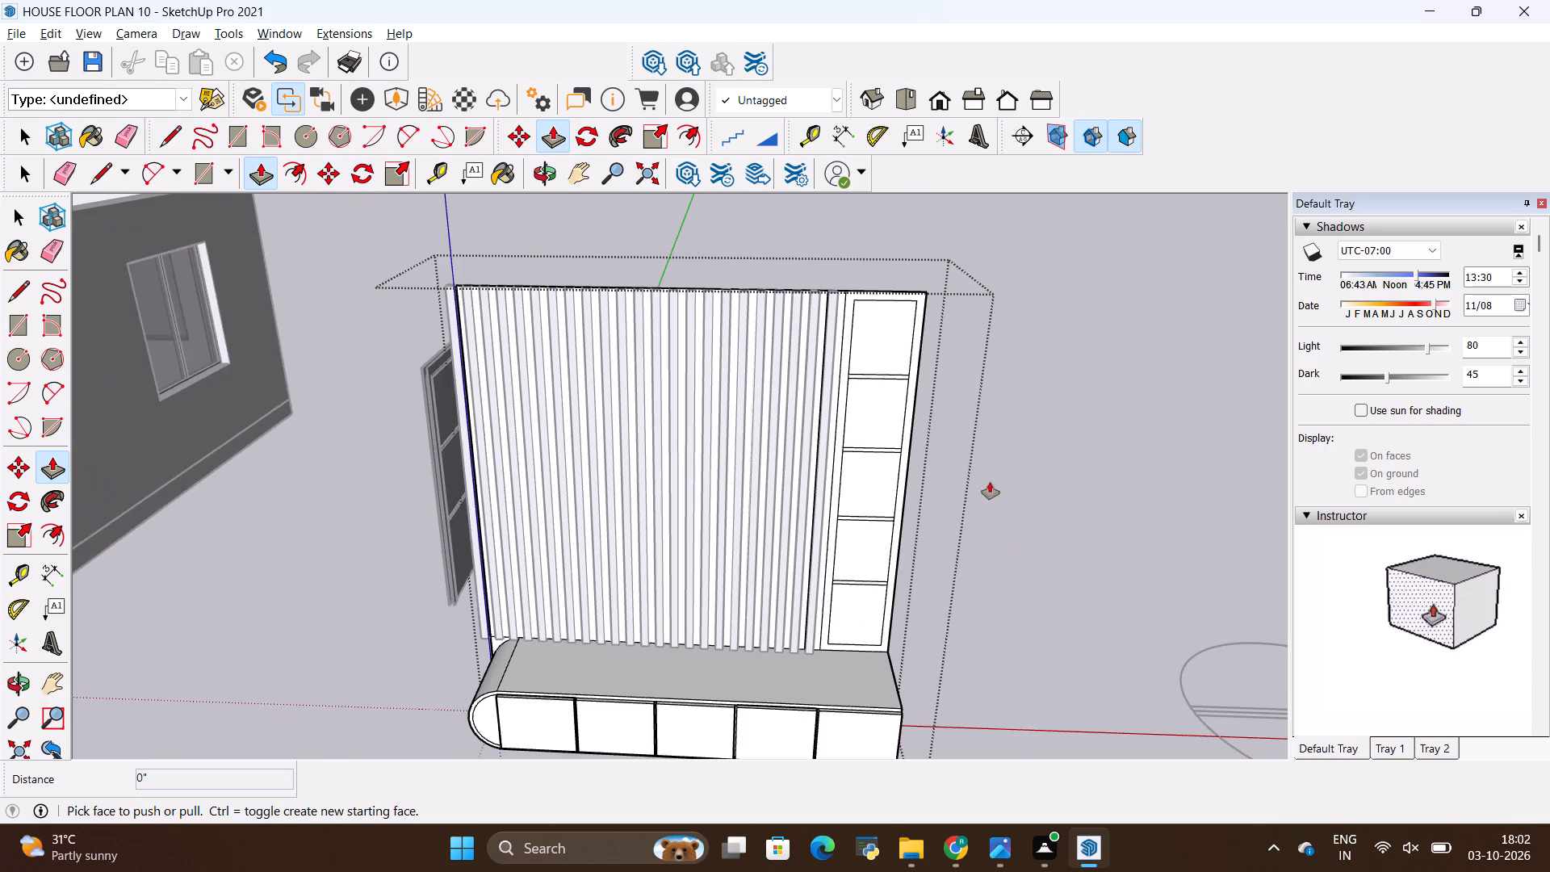
scroll(861, 256, up, 16)
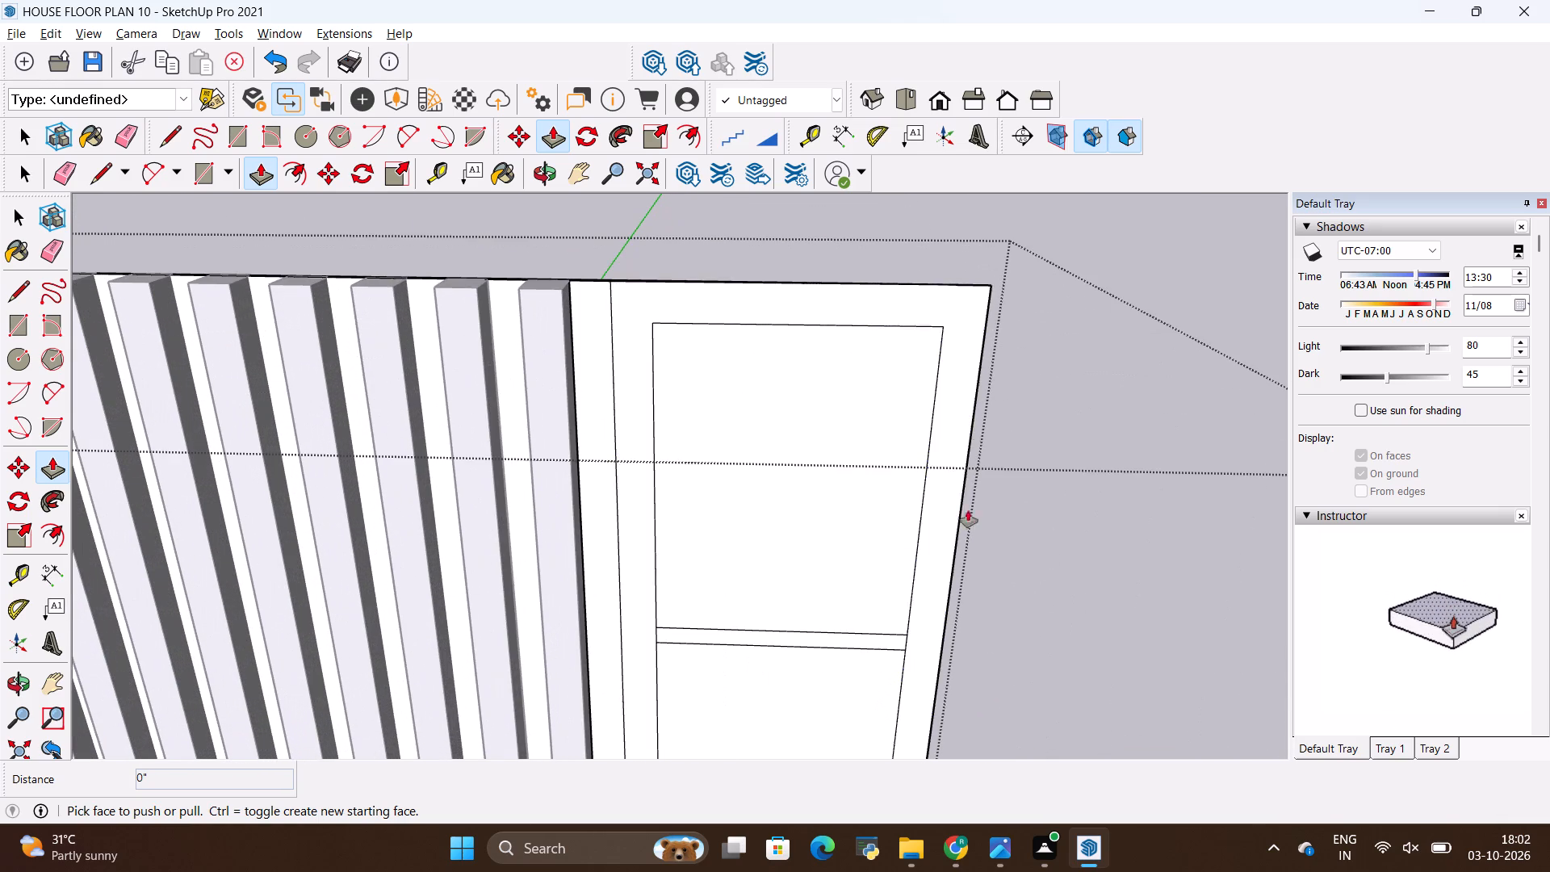
scroll(967, 538, up, 2)
scroll(907, 494, up, 1)
scroll(907, 493, down, 4)
middle_drag(924, 506, 921, 337)
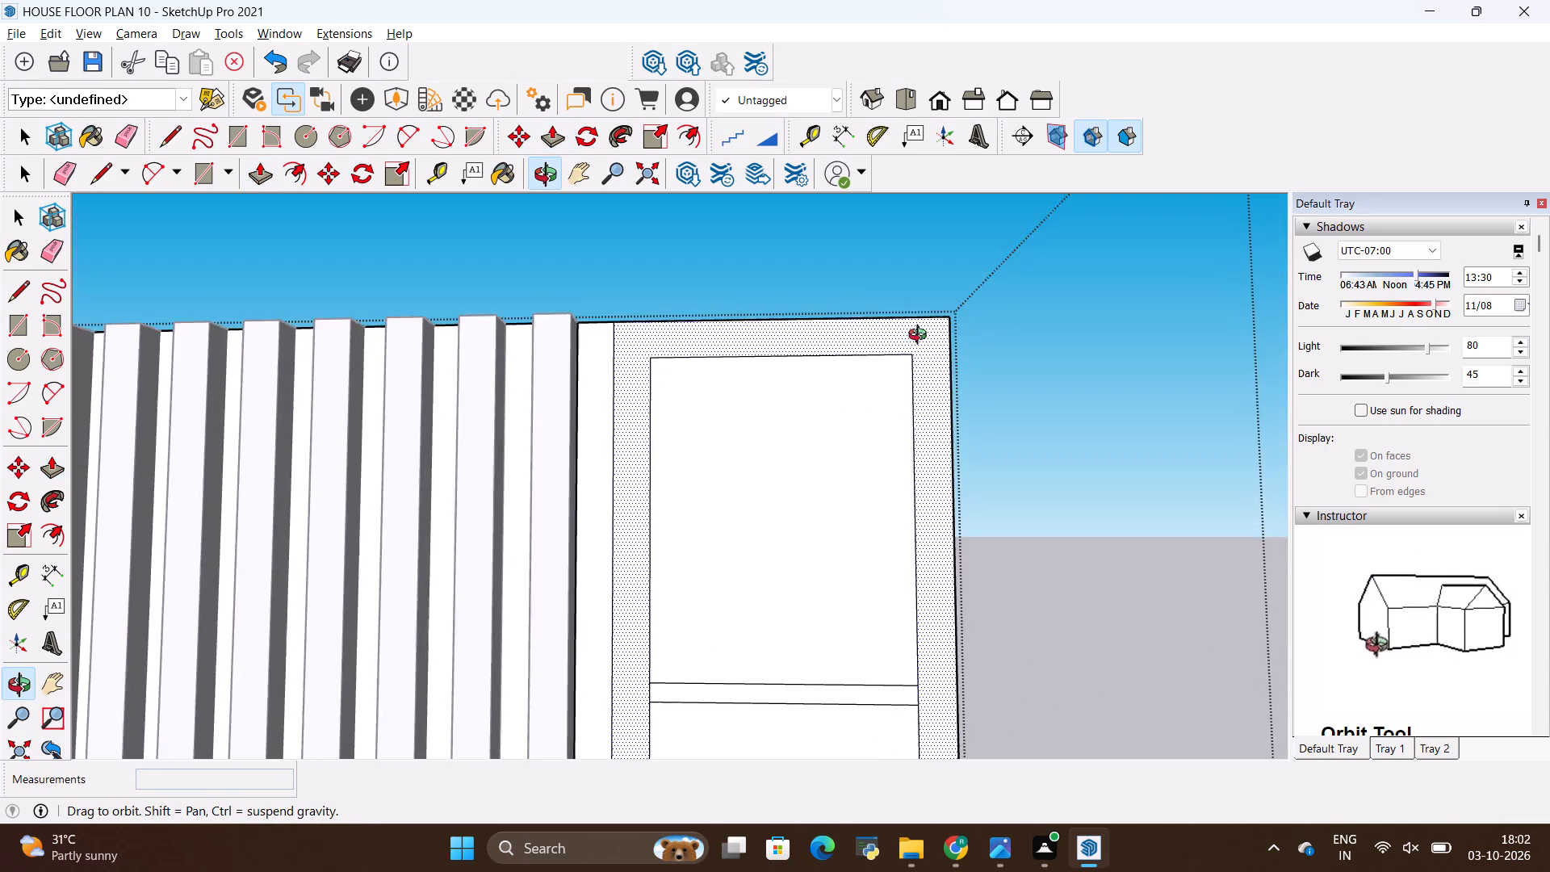
middle_drag(921, 337, 948, 509)
scroll(927, 519, down, 1)
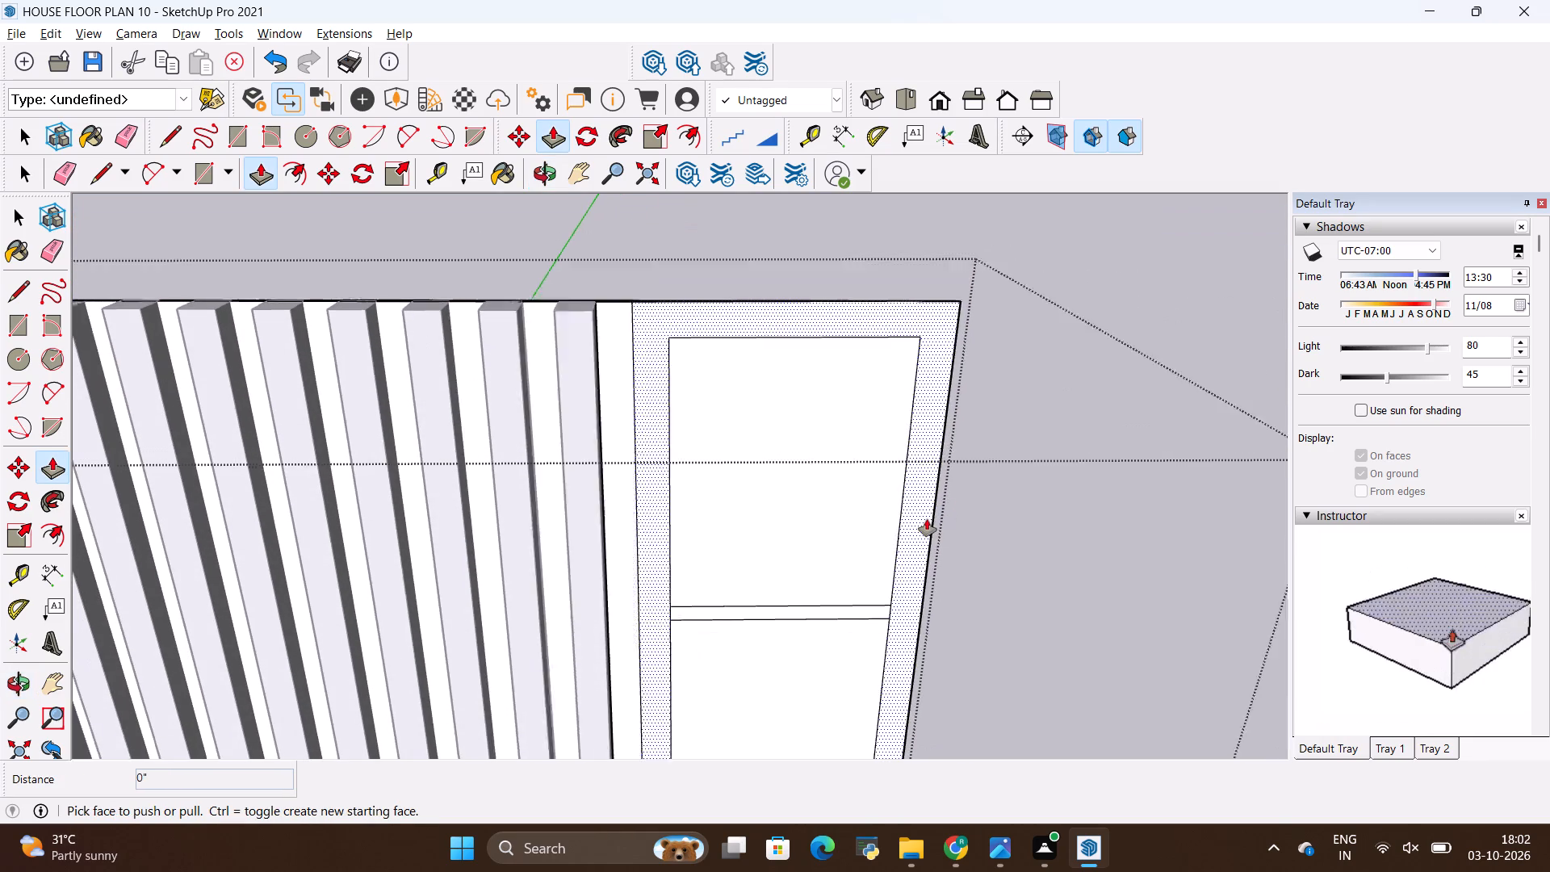
scroll(927, 519, down, 2)
scroll(926, 519, up, 6)
scroll(926, 519, down, 4)
scroll(918, 618, up, 4)
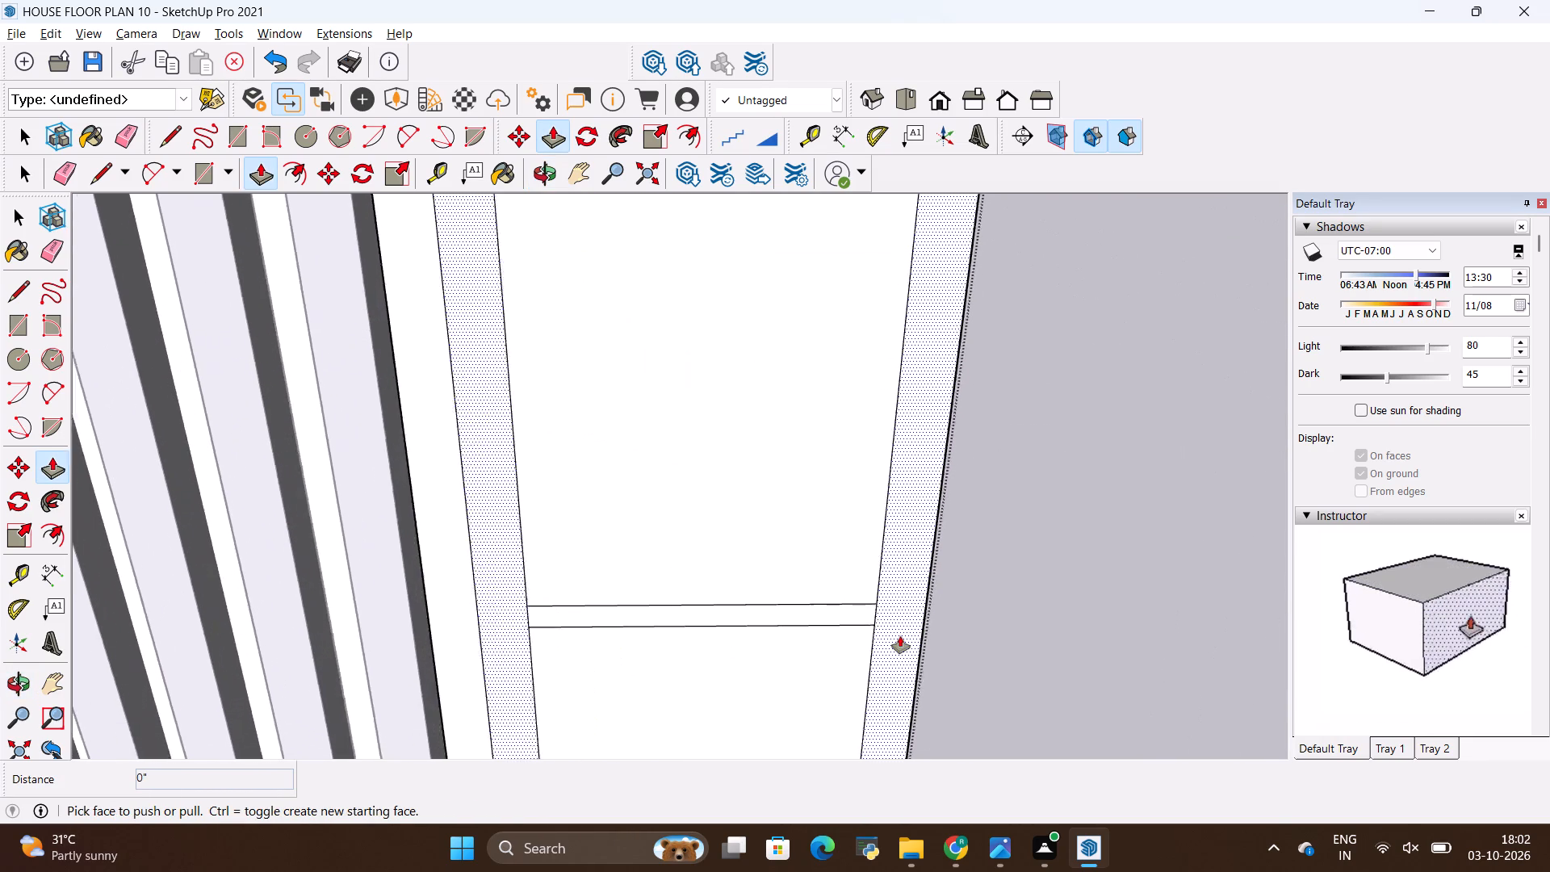
scroll(900, 636, up, 2)
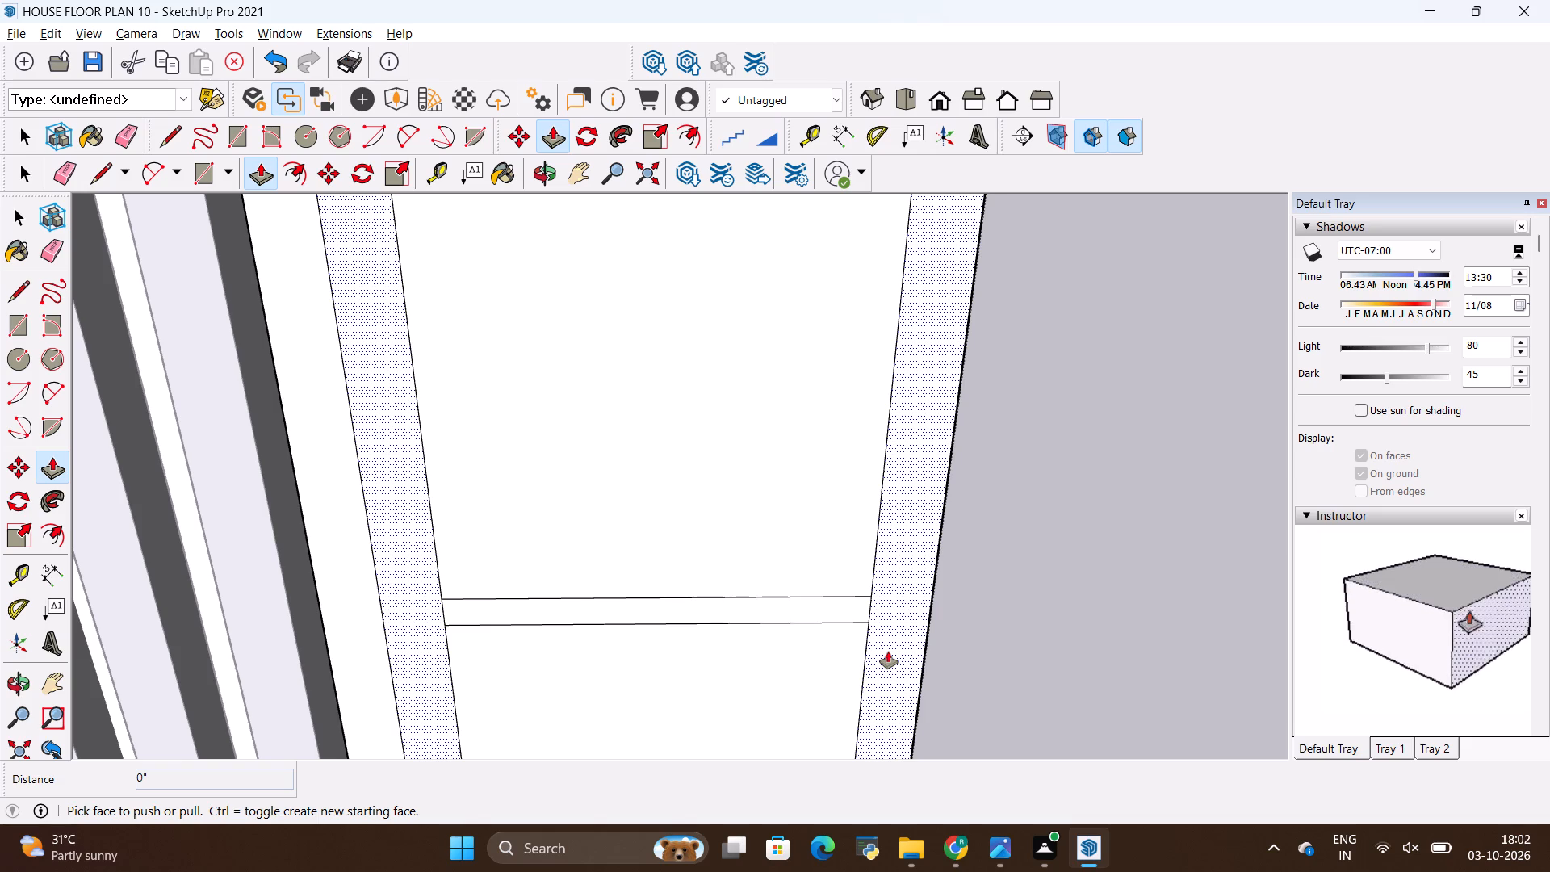
scroll(863, 631, up, 5)
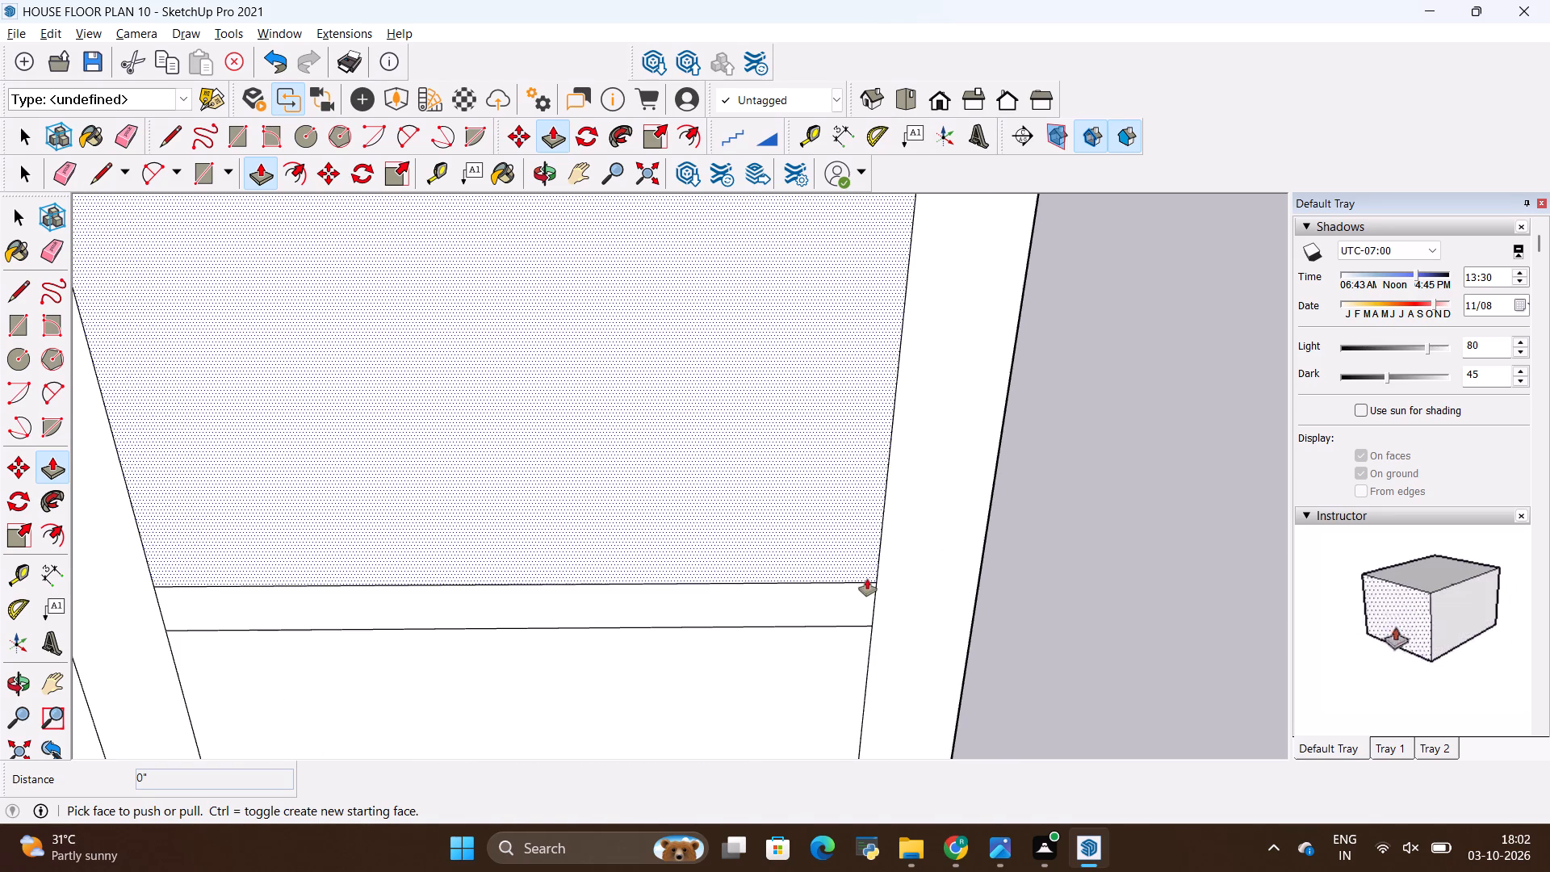
scroll(882, 659, up, 1)
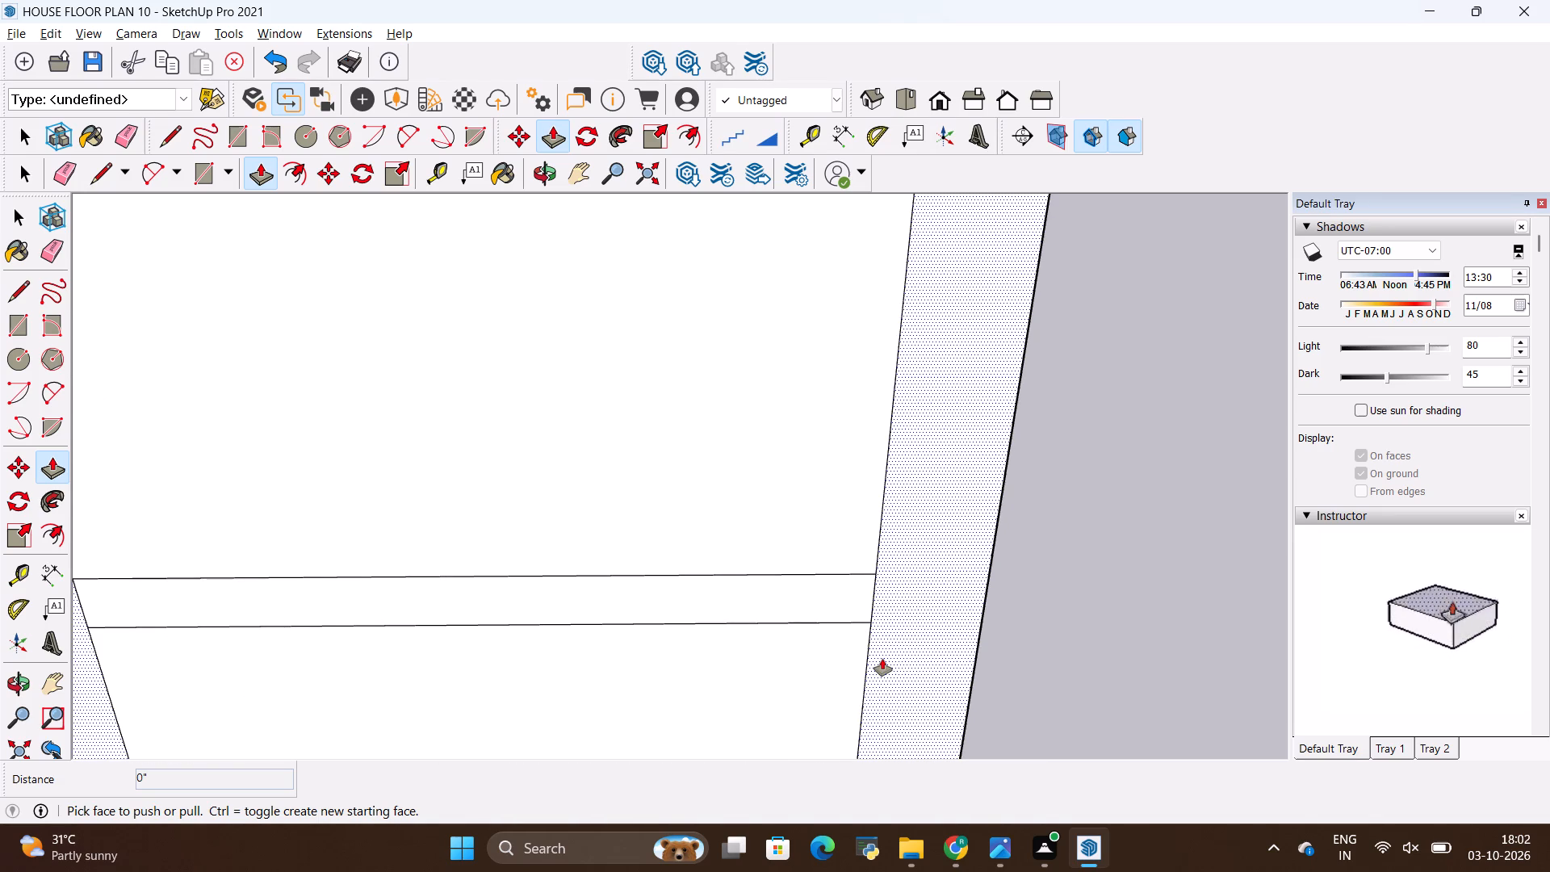
scroll(882, 659, up, 3)
scroll(869, 576, down, 4)
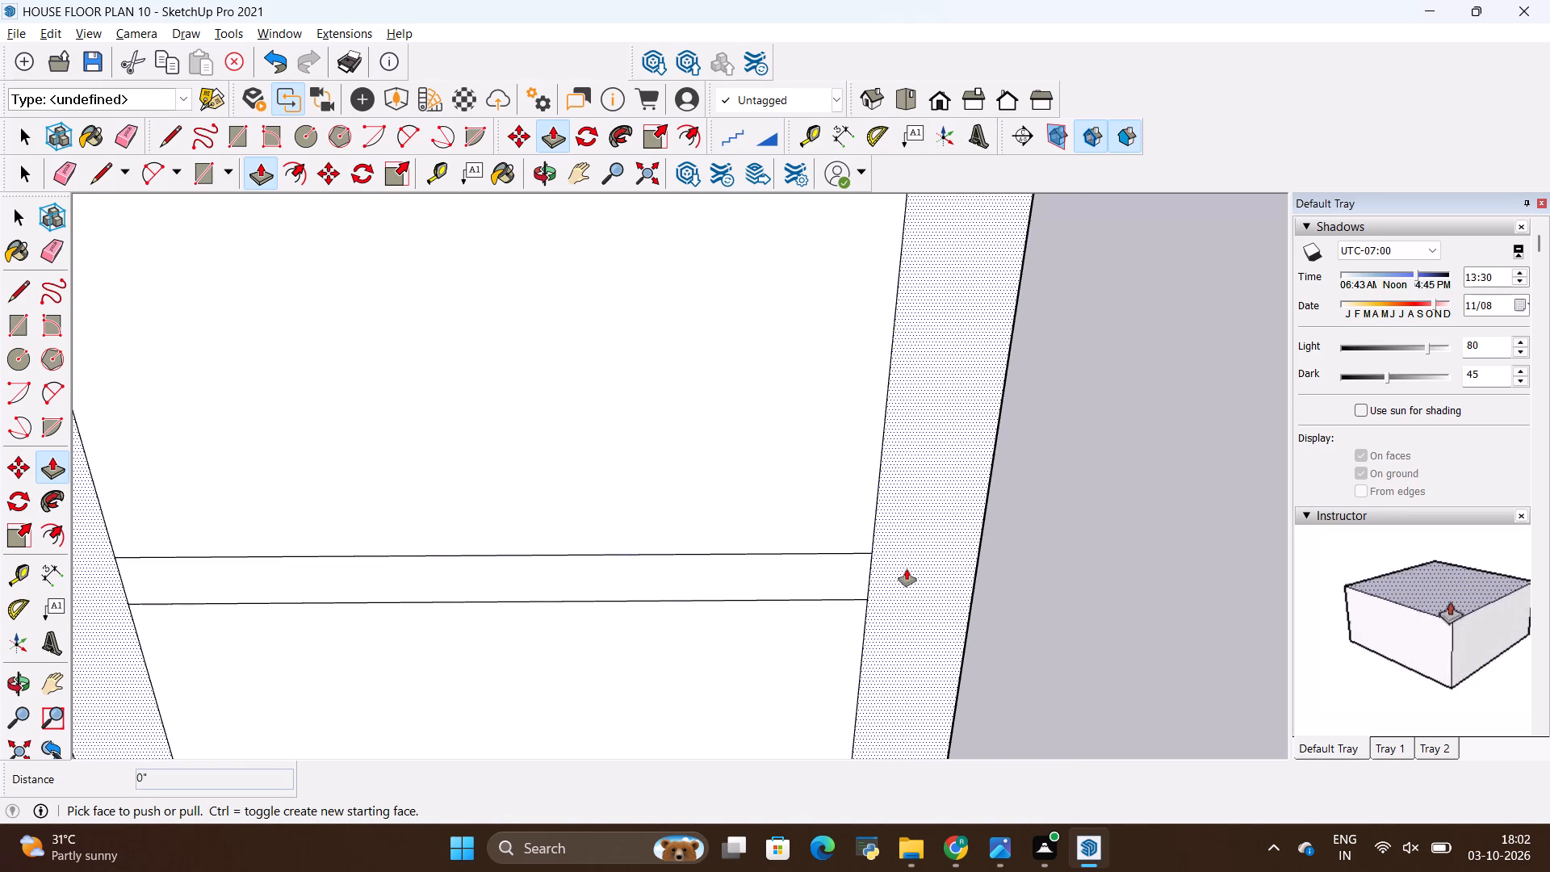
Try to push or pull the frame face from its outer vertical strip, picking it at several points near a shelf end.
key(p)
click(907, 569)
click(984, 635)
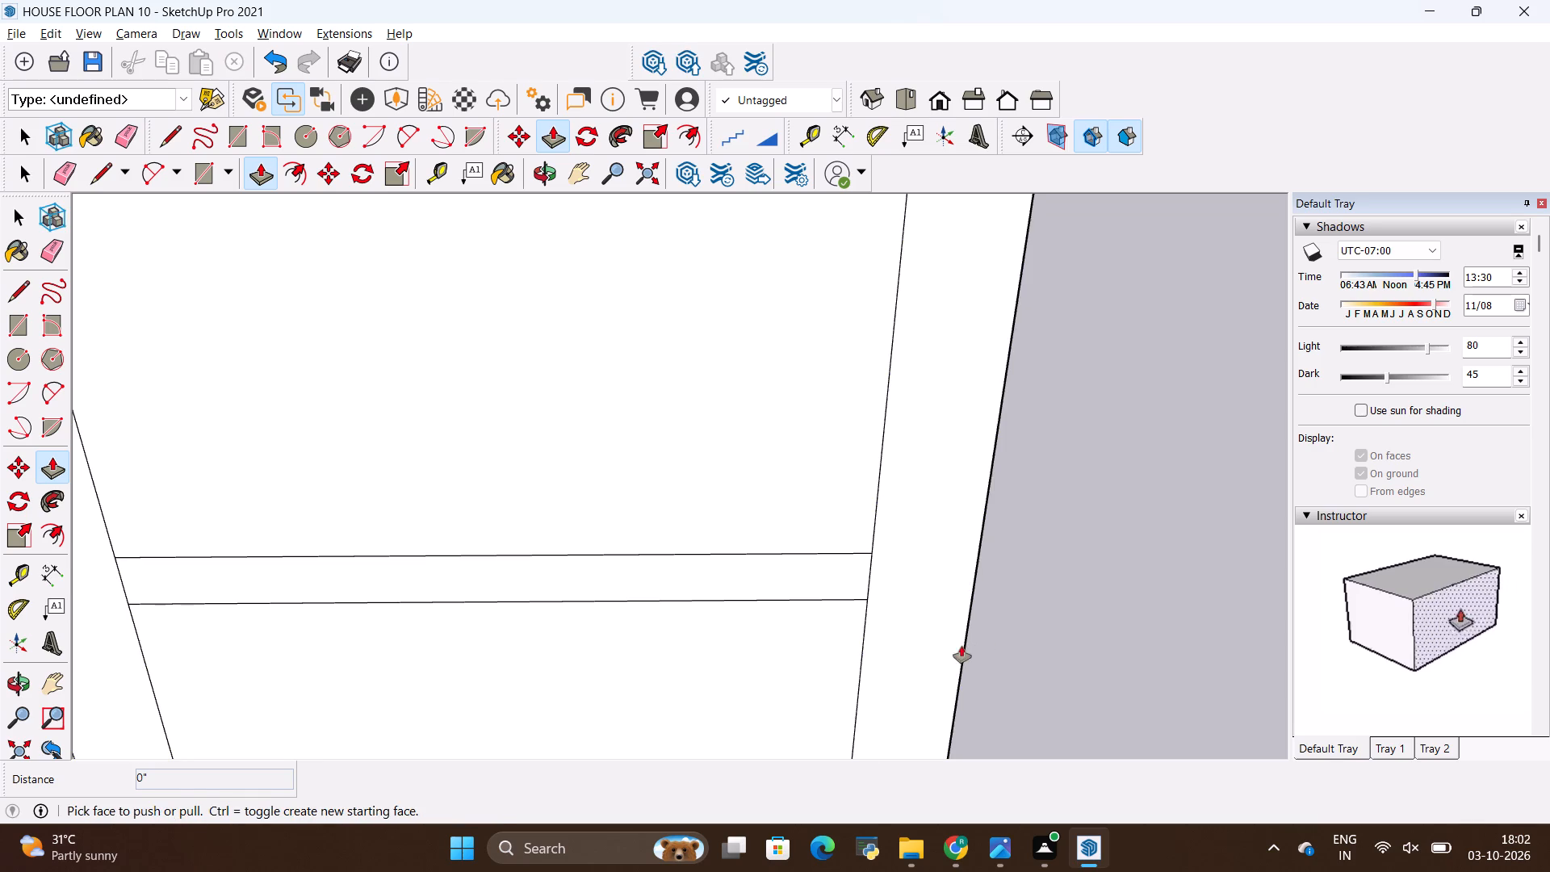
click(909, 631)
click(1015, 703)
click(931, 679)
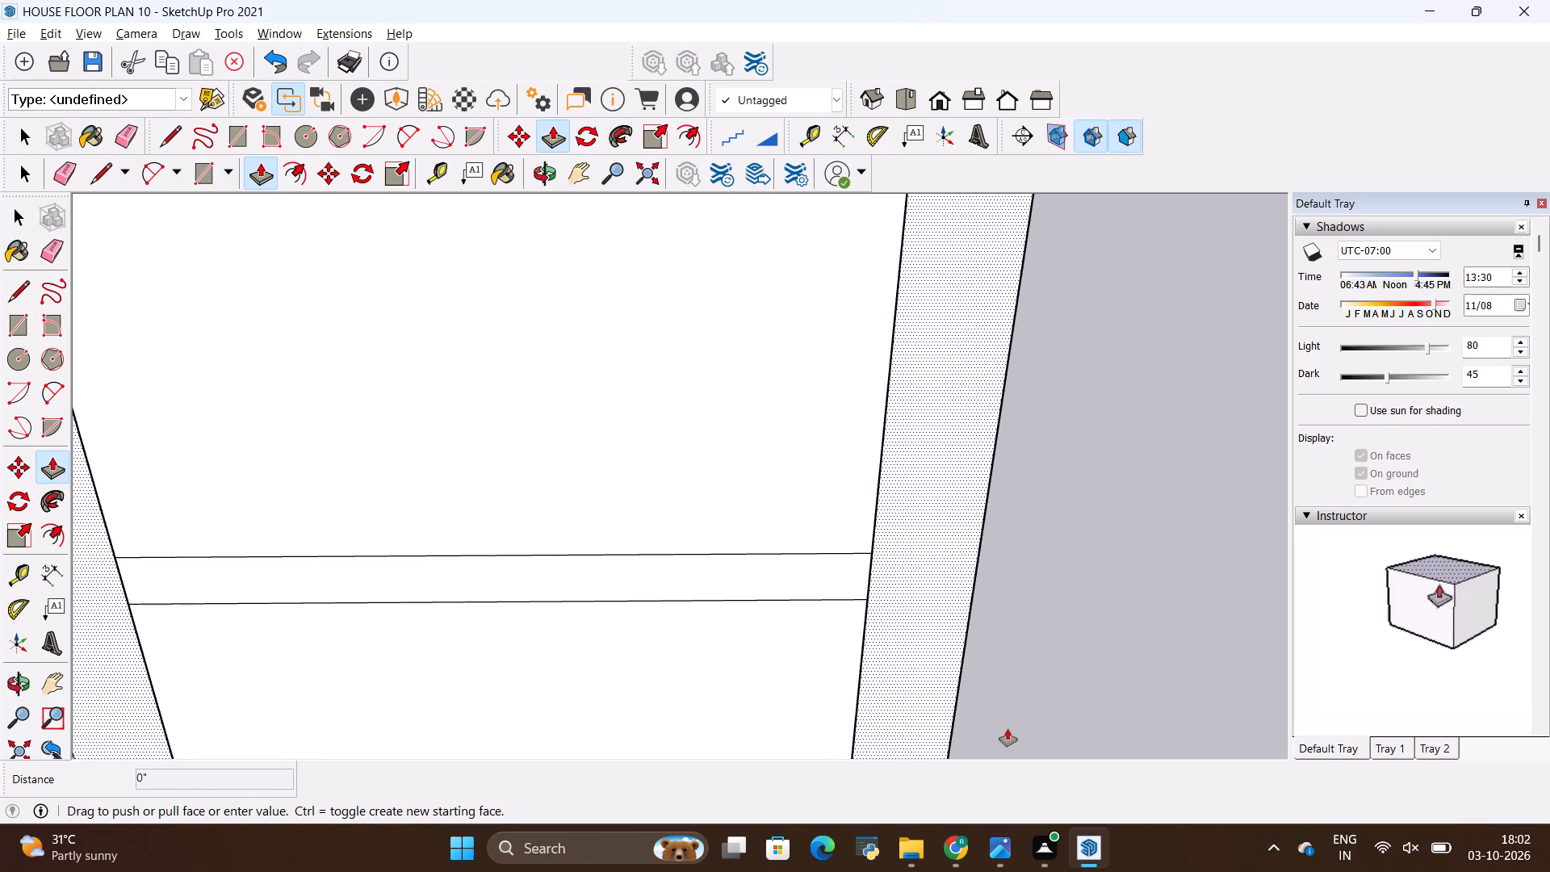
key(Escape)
Draw a 7'8" by 1'2" rectangle over the frame's inner outline, from its top corner near the slats to the opposite bottom corner.
scroll(1007, 698, down, 14)
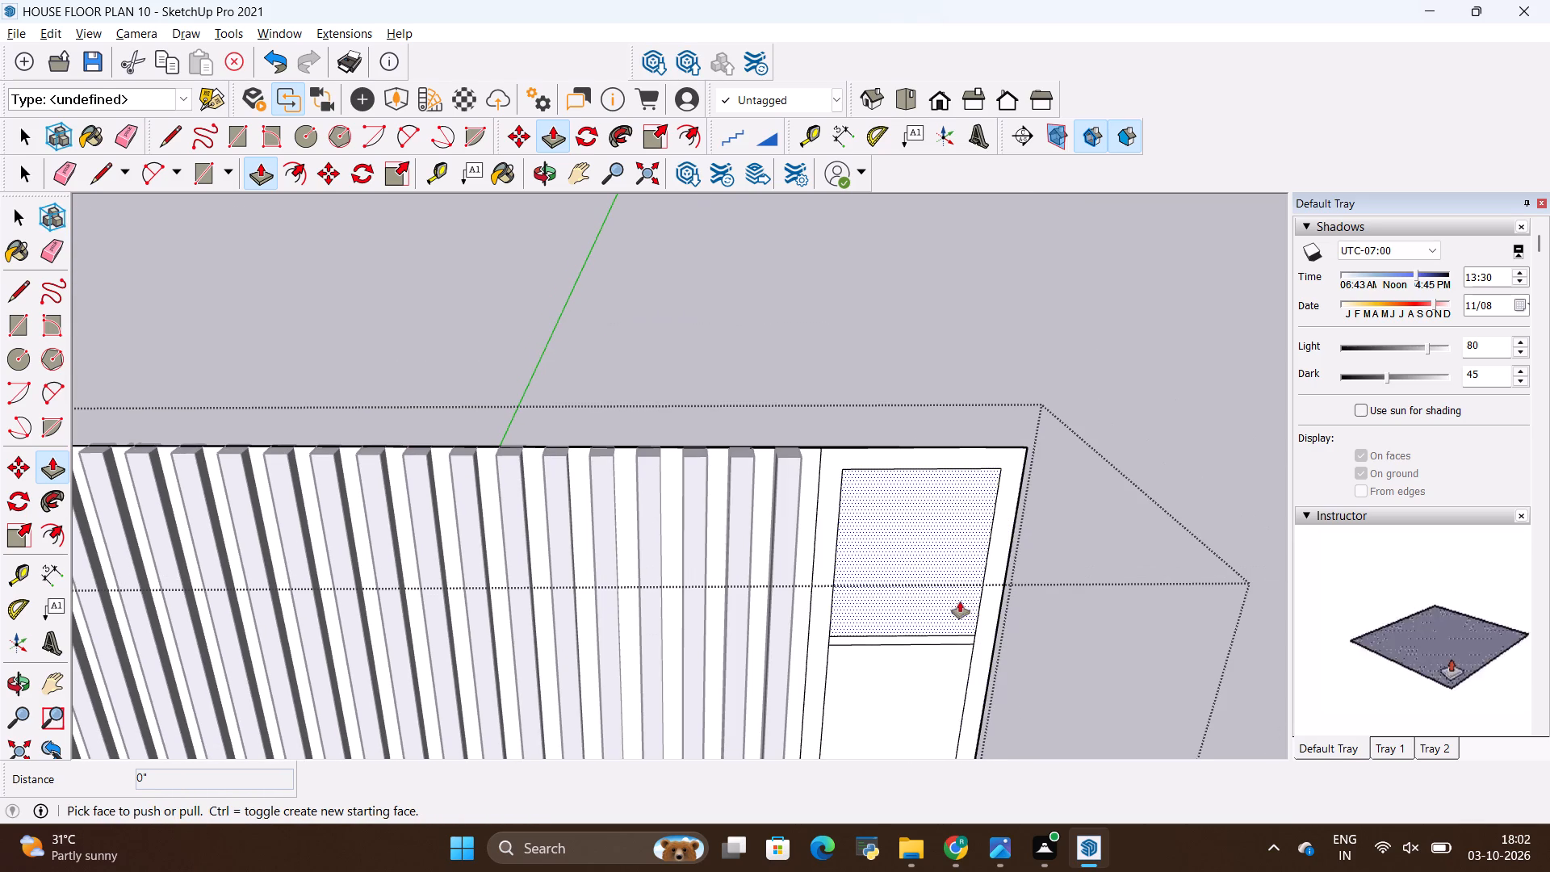
key(r)
click(842, 470)
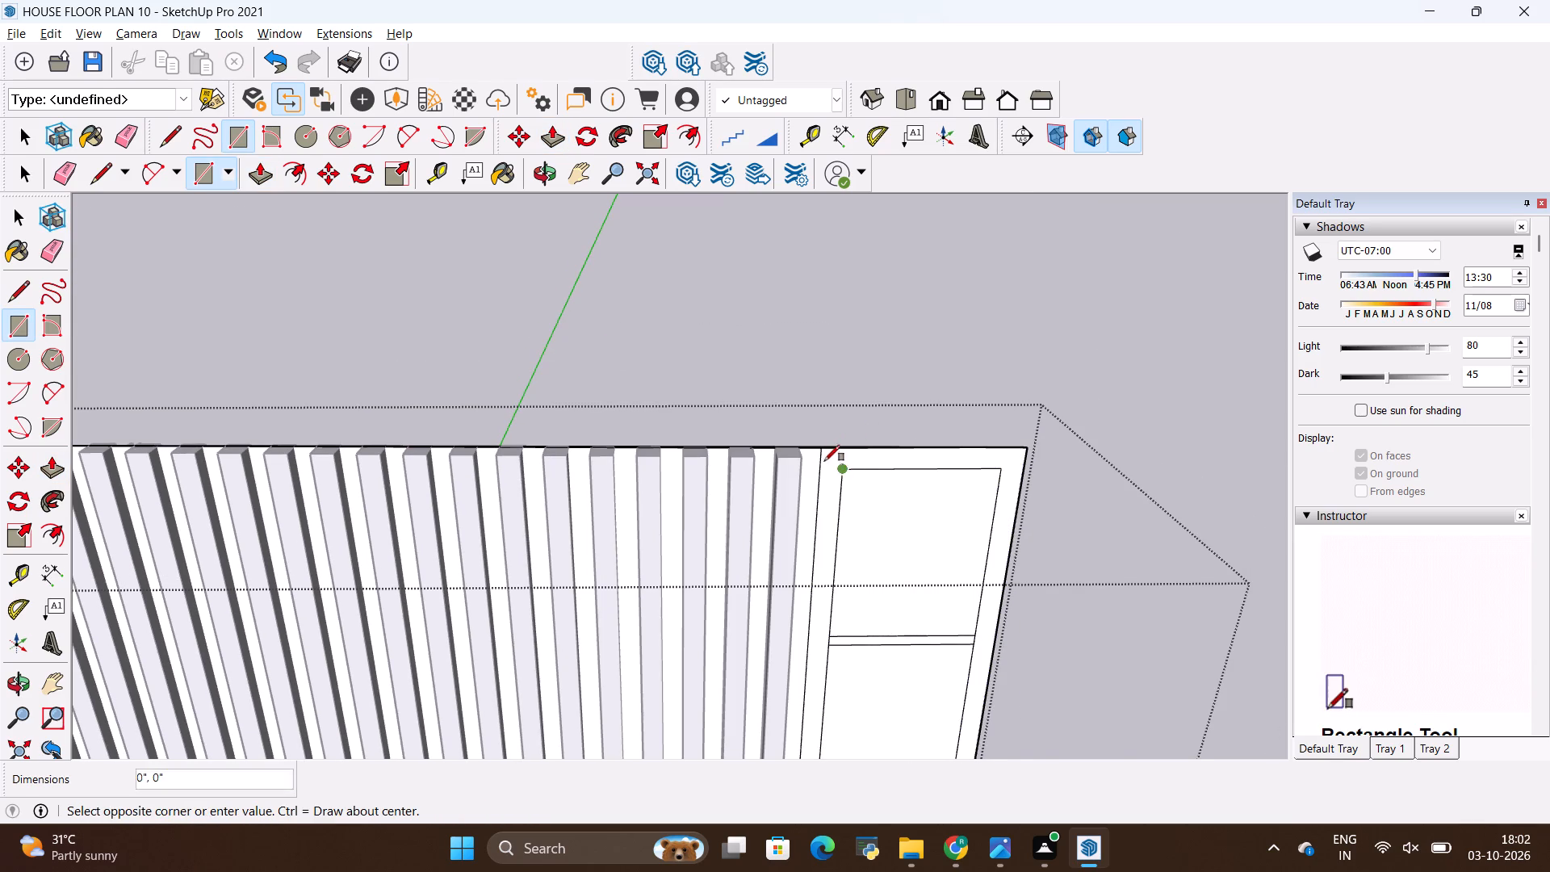
scroll(823, 460, down, 15)
scroll(849, 698, up, 3)
scroll(758, 660, up, 6)
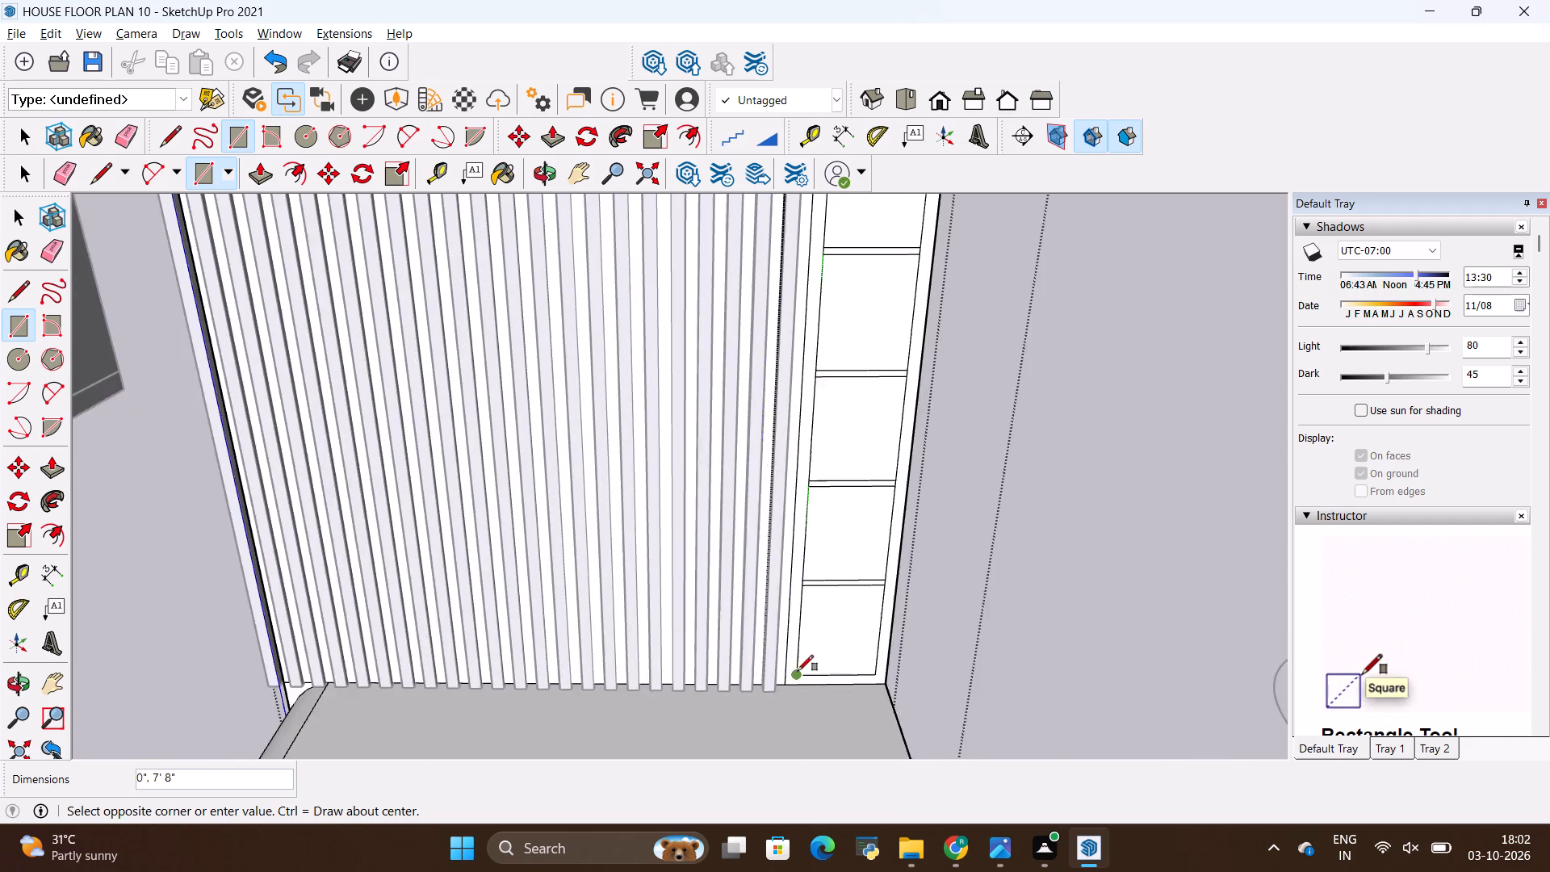
scroll(798, 671, up, 2)
click(911, 677)
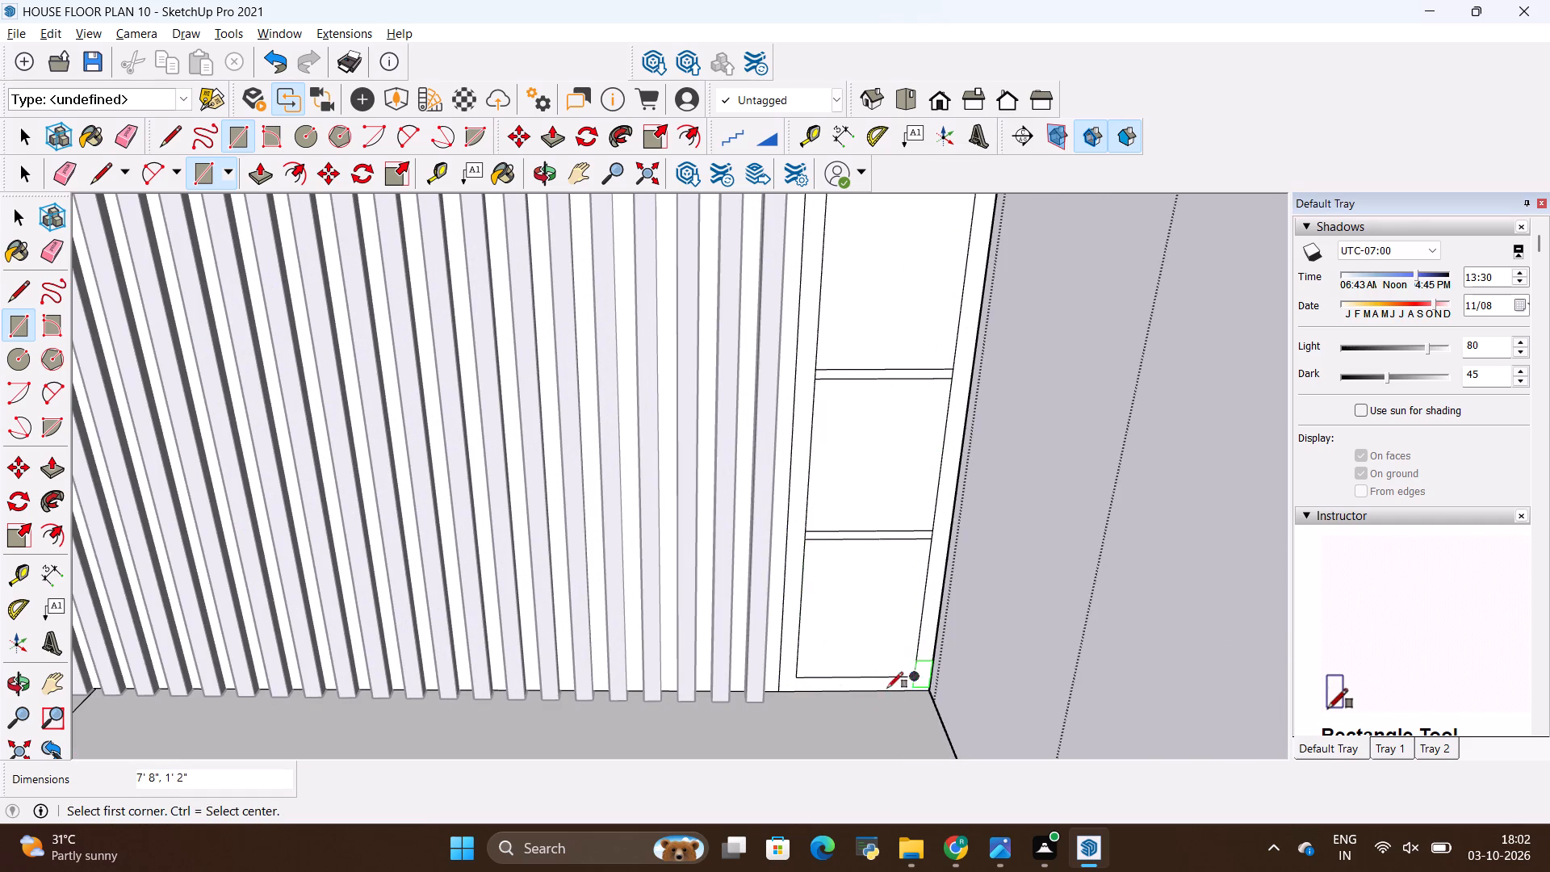
Draw a rectangle over the shelf column frame's outer outline, from its base corner near the slats to the opposite top corner.
scroll(772, 695, up, 7)
click(784, 694)
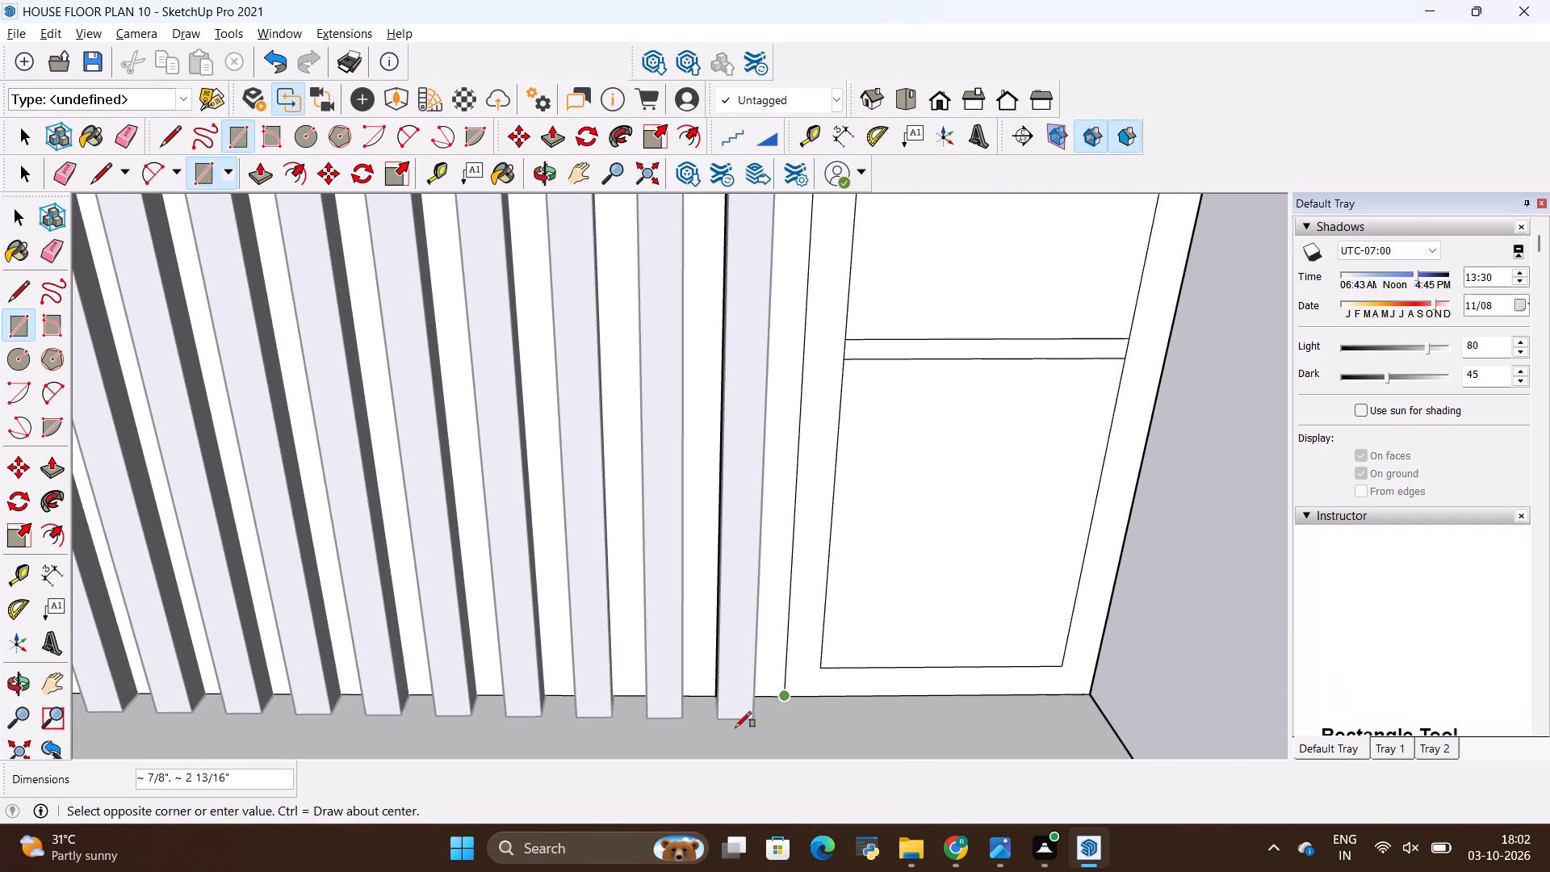
scroll(735, 730, down, 16)
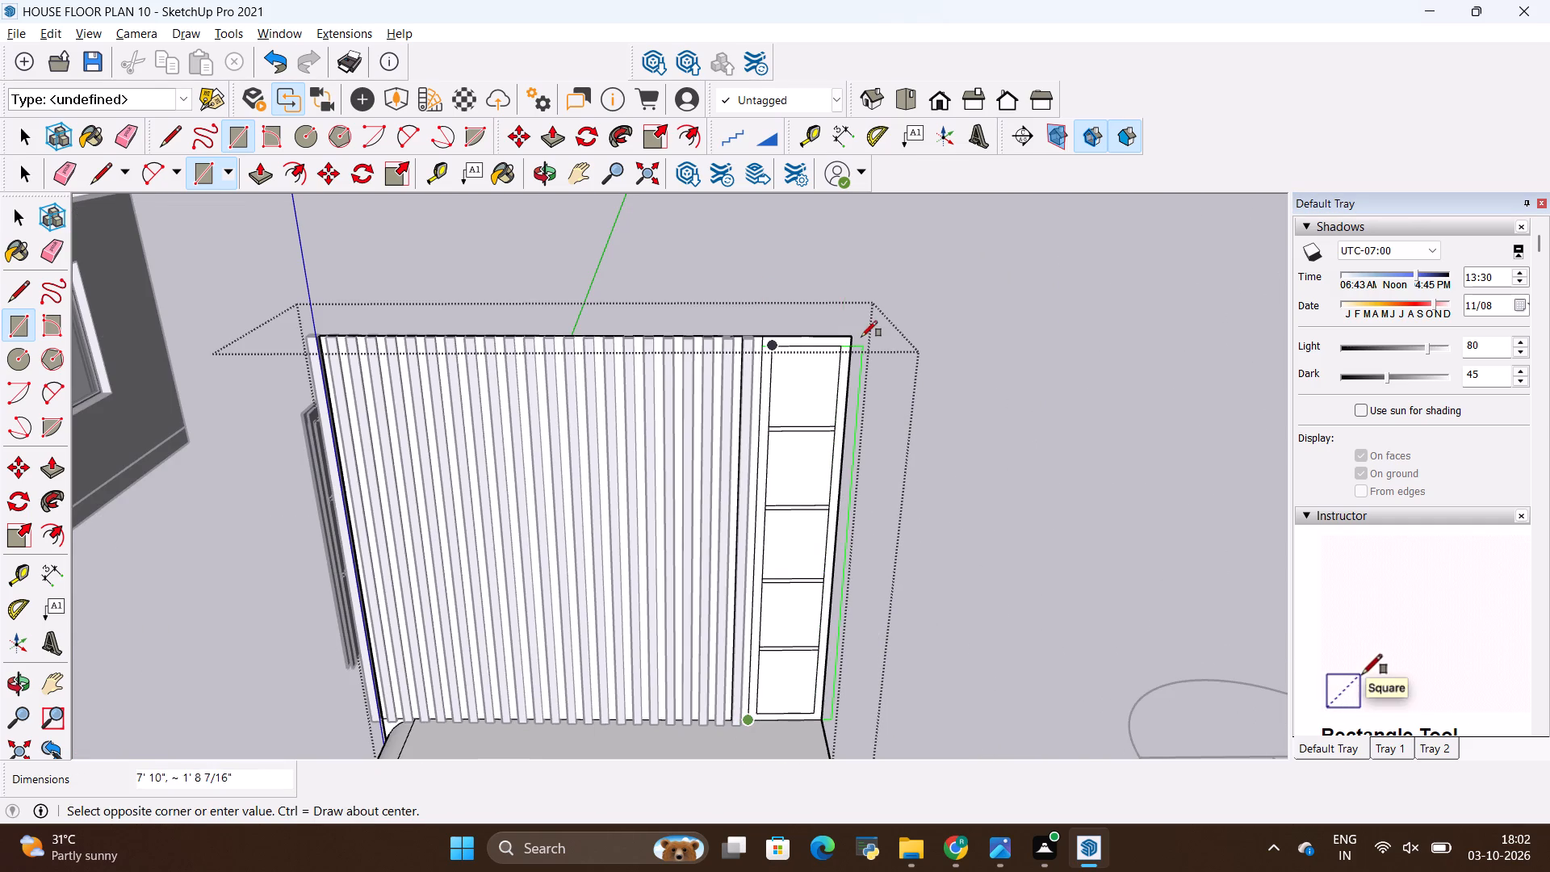
click(852, 337)
scroll(849, 337, up, 7)
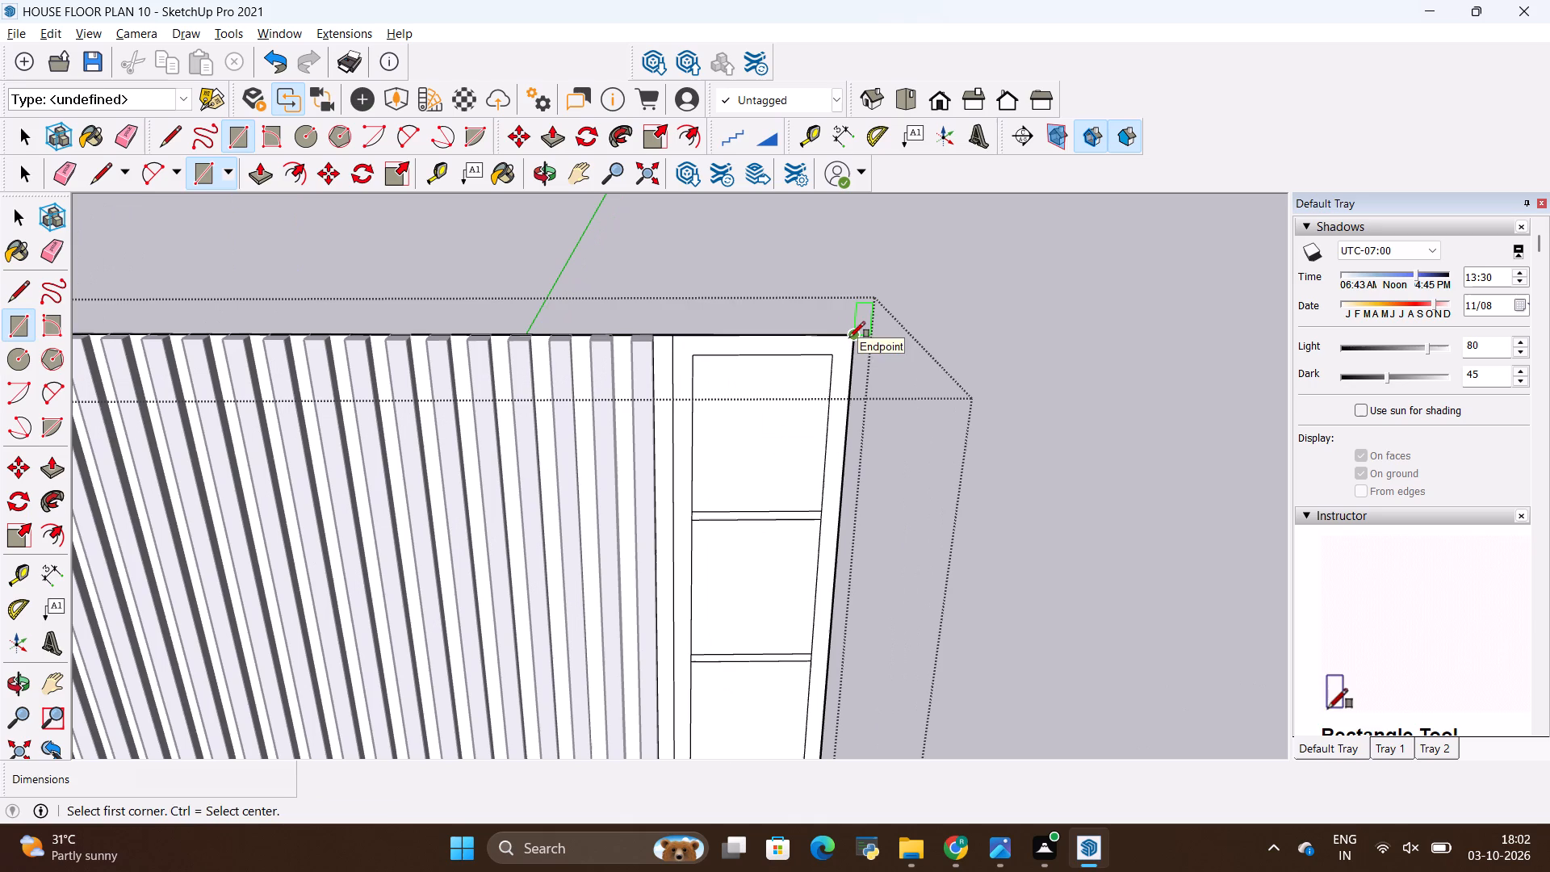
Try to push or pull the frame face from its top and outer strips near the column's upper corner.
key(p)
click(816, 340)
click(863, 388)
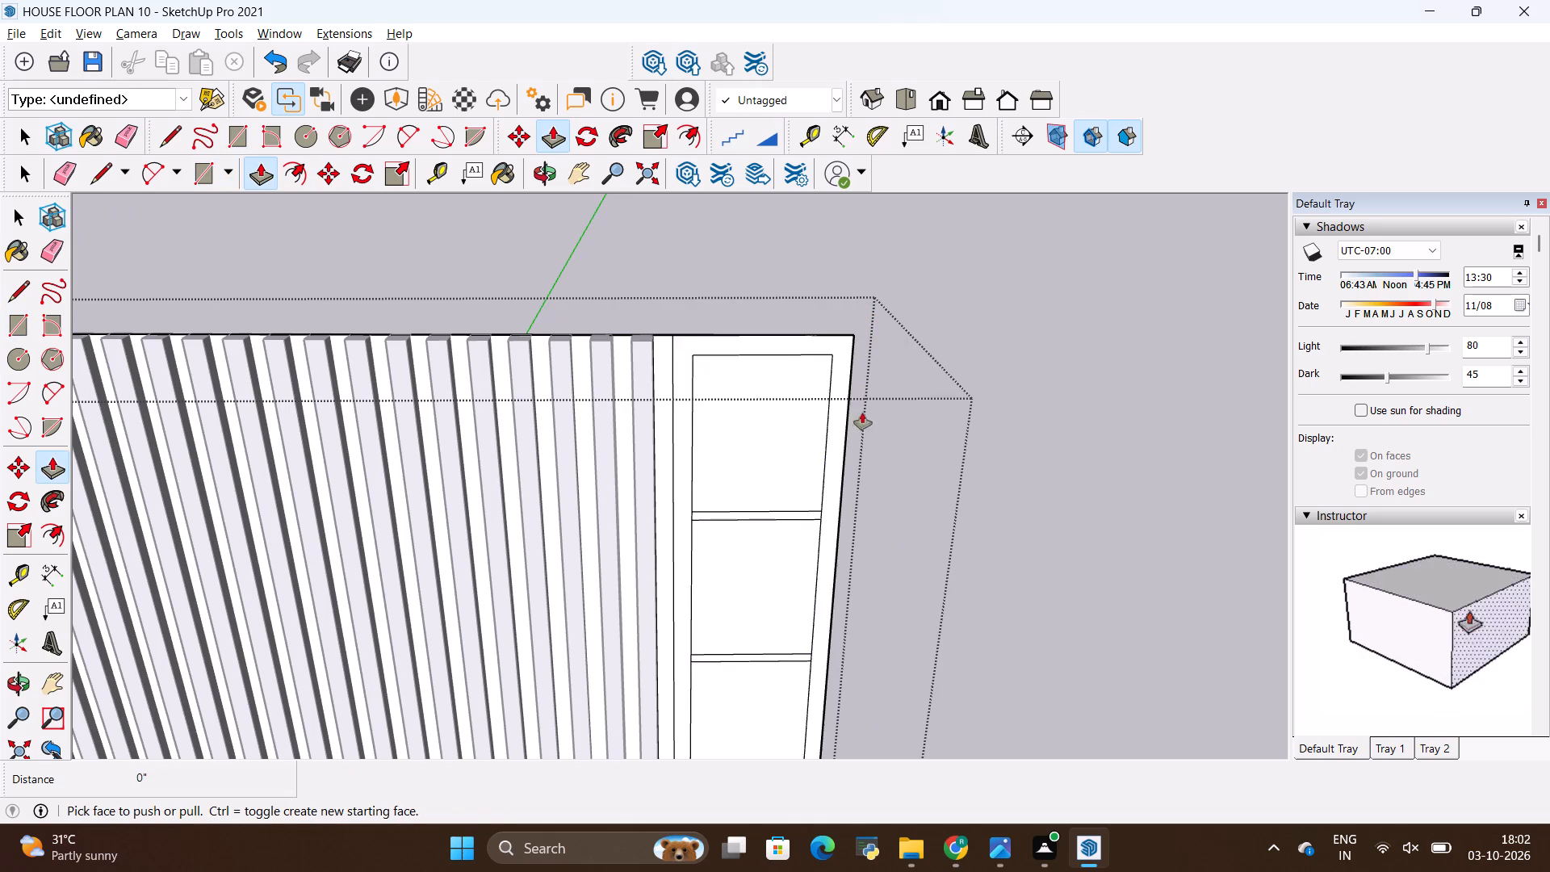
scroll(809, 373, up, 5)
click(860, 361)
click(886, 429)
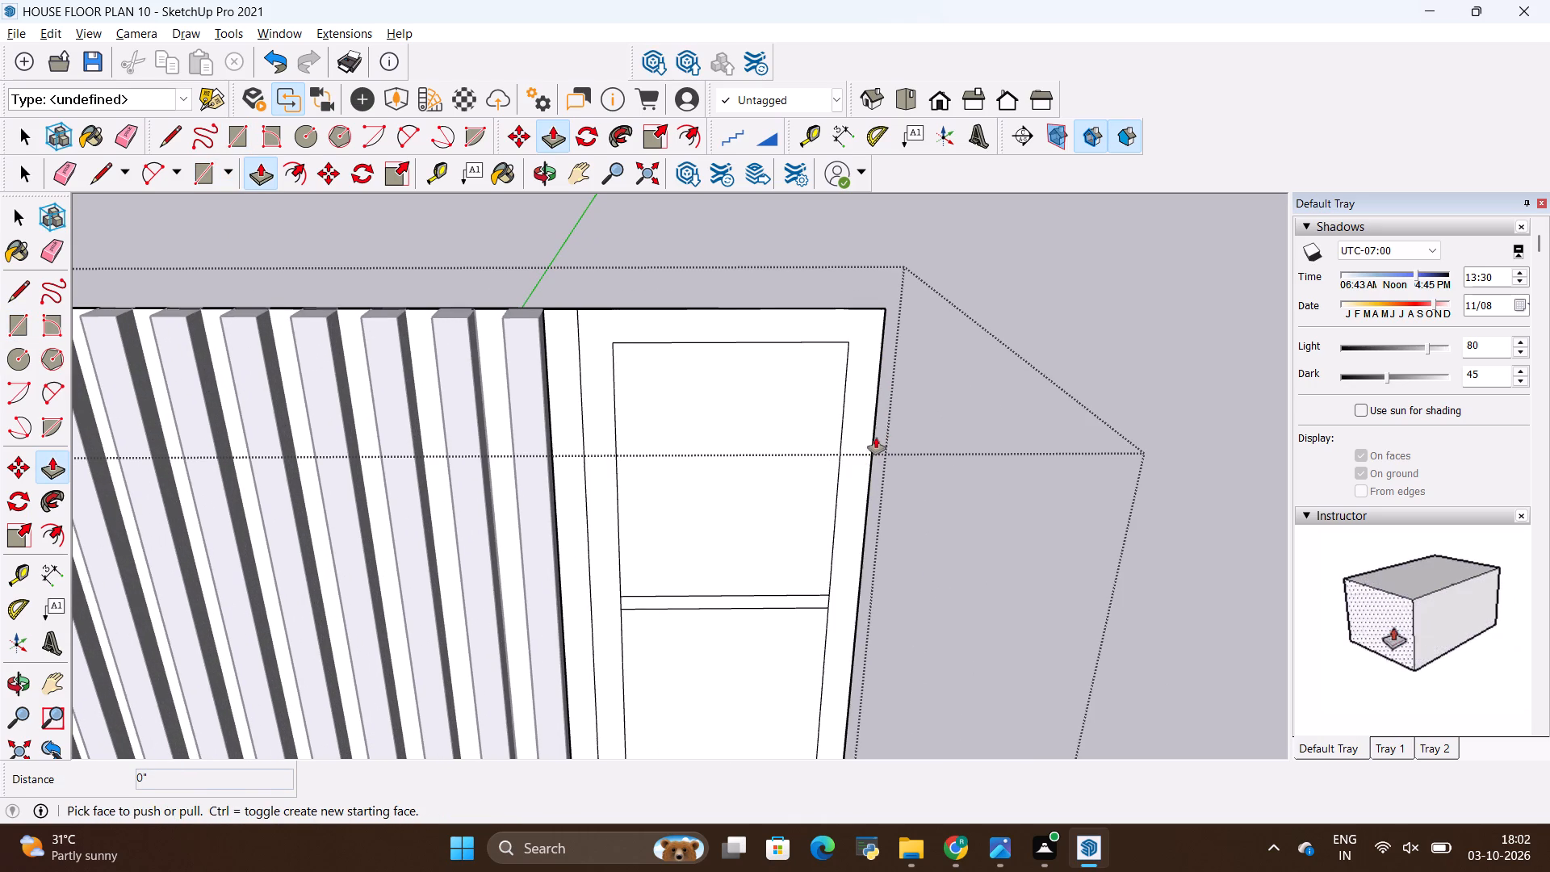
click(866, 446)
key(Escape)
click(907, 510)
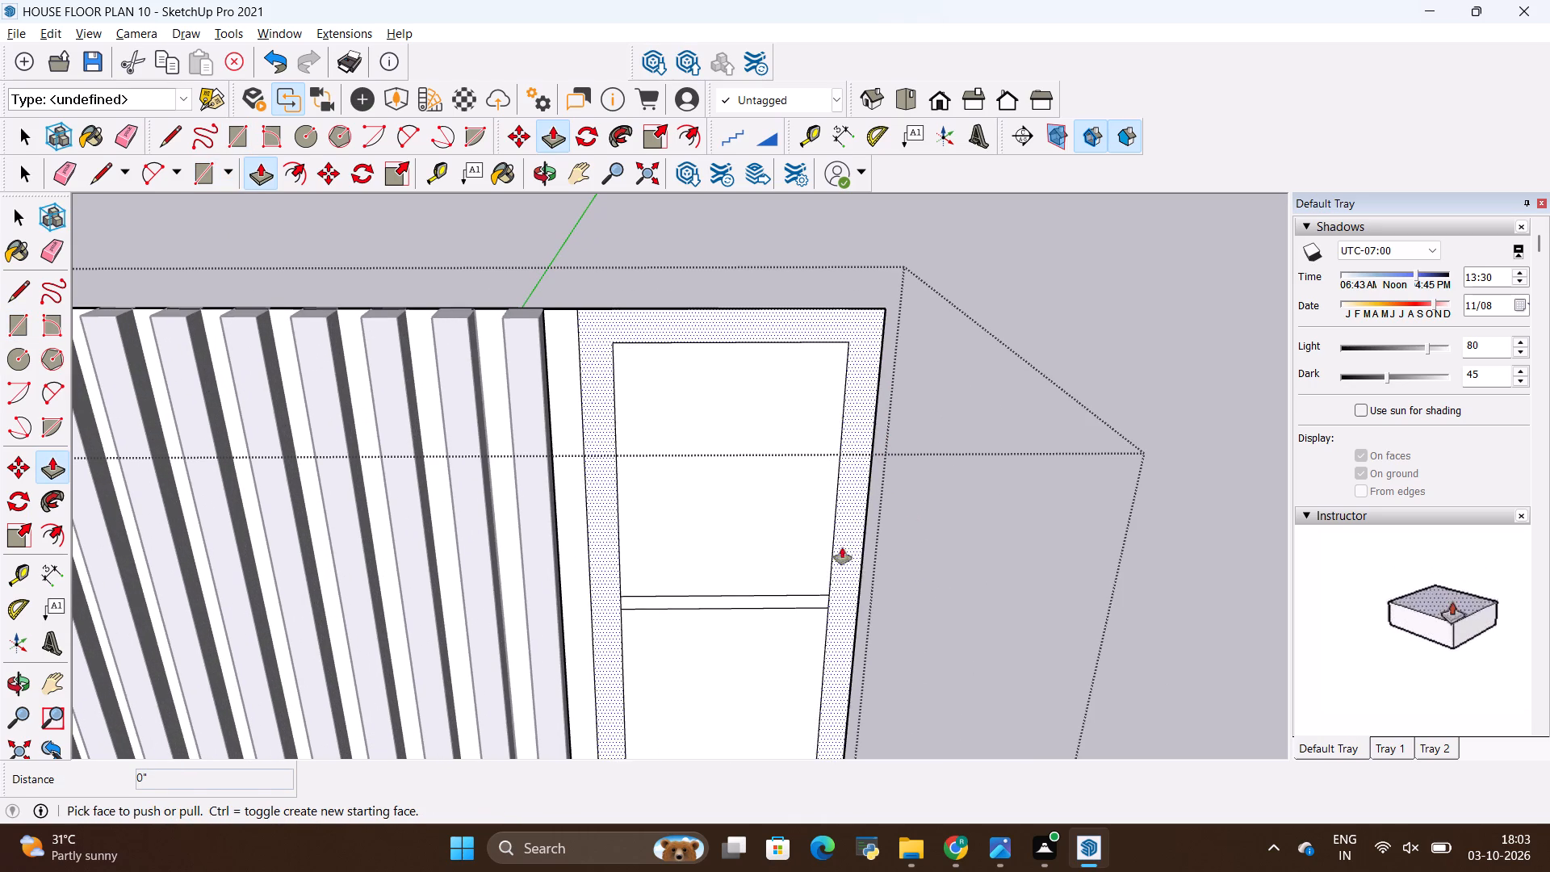
Erase the short edges at both ends of the top shelf, merging it with the frame's vertical strips.
middle_drag(827, 607, 923, 526)
scroll(794, 702, up, 13)
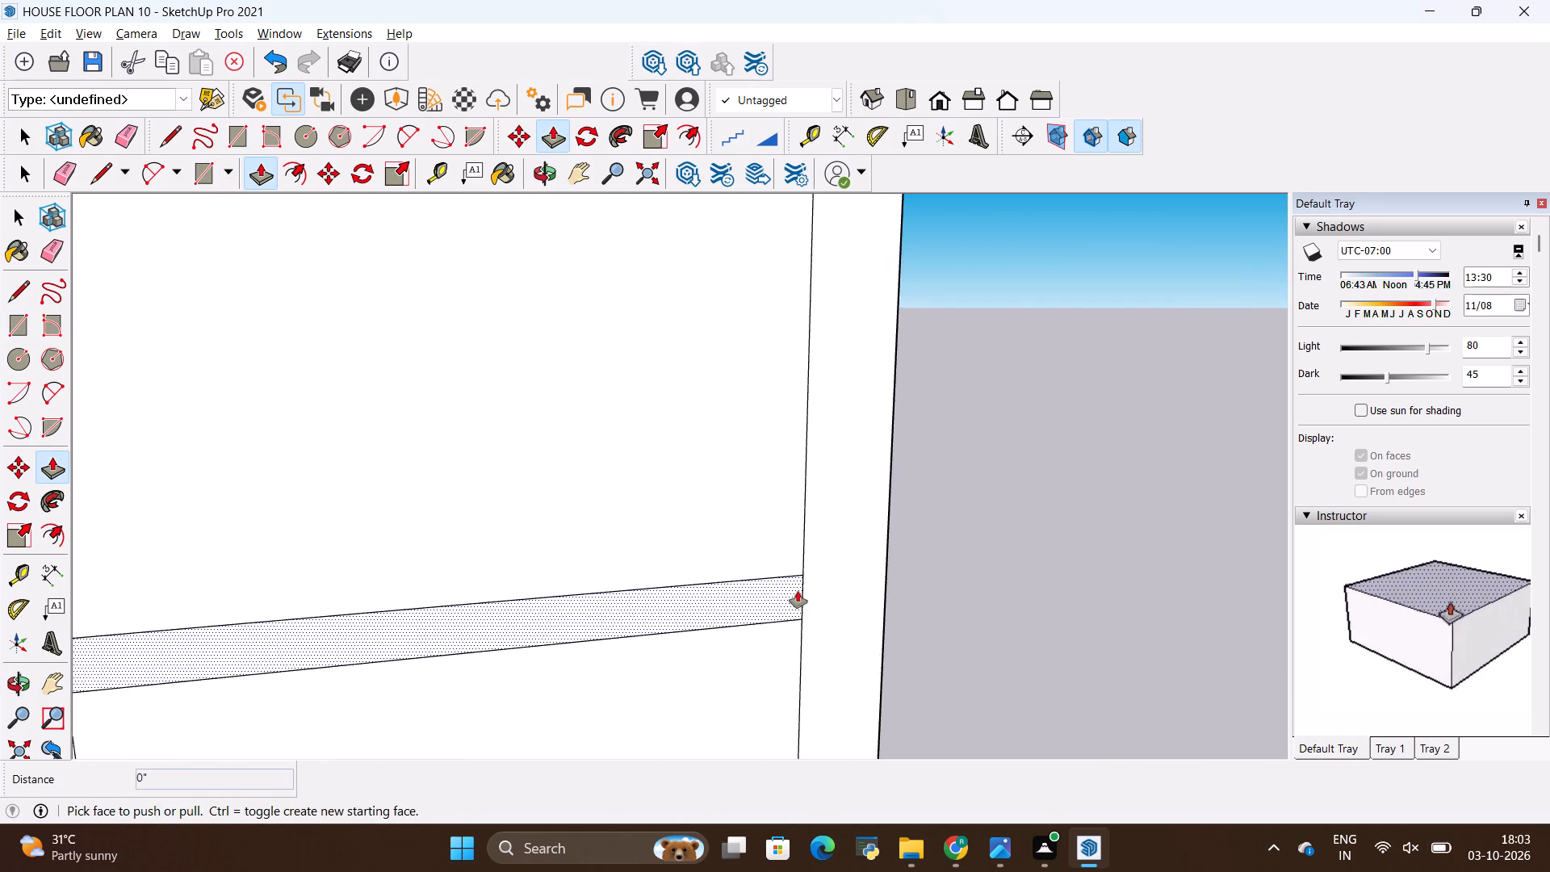
scroll(798, 591, up, 6)
key(e)
drag(812, 585, 790, 613)
scroll(860, 535, down, 2)
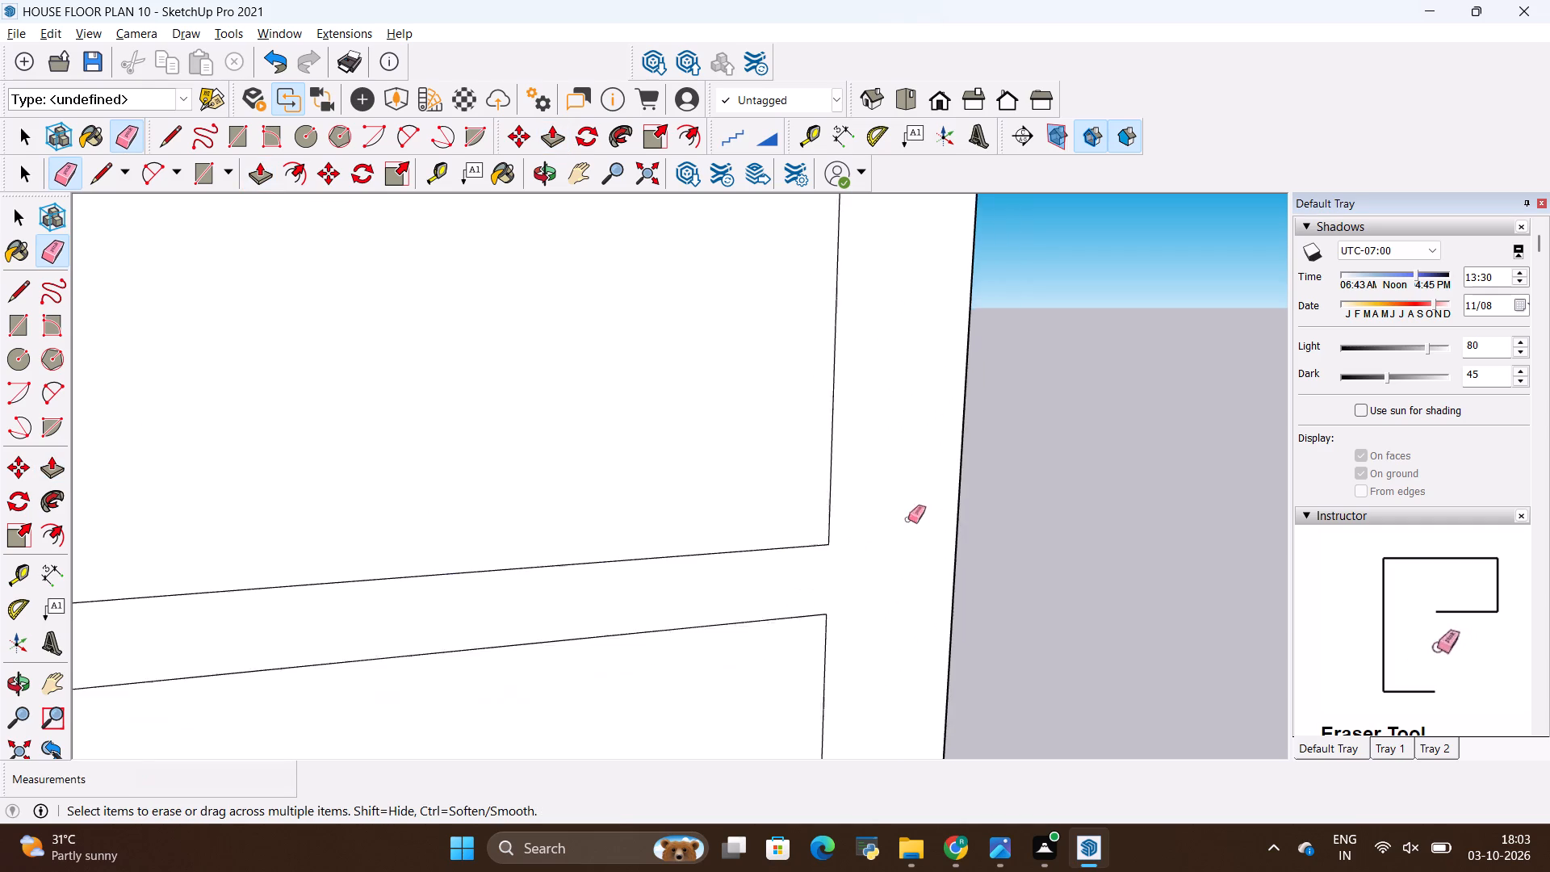
scroll(908, 519, down, 13)
scroll(593, 539, up, 7)
drag(630, 539, 600, 543)
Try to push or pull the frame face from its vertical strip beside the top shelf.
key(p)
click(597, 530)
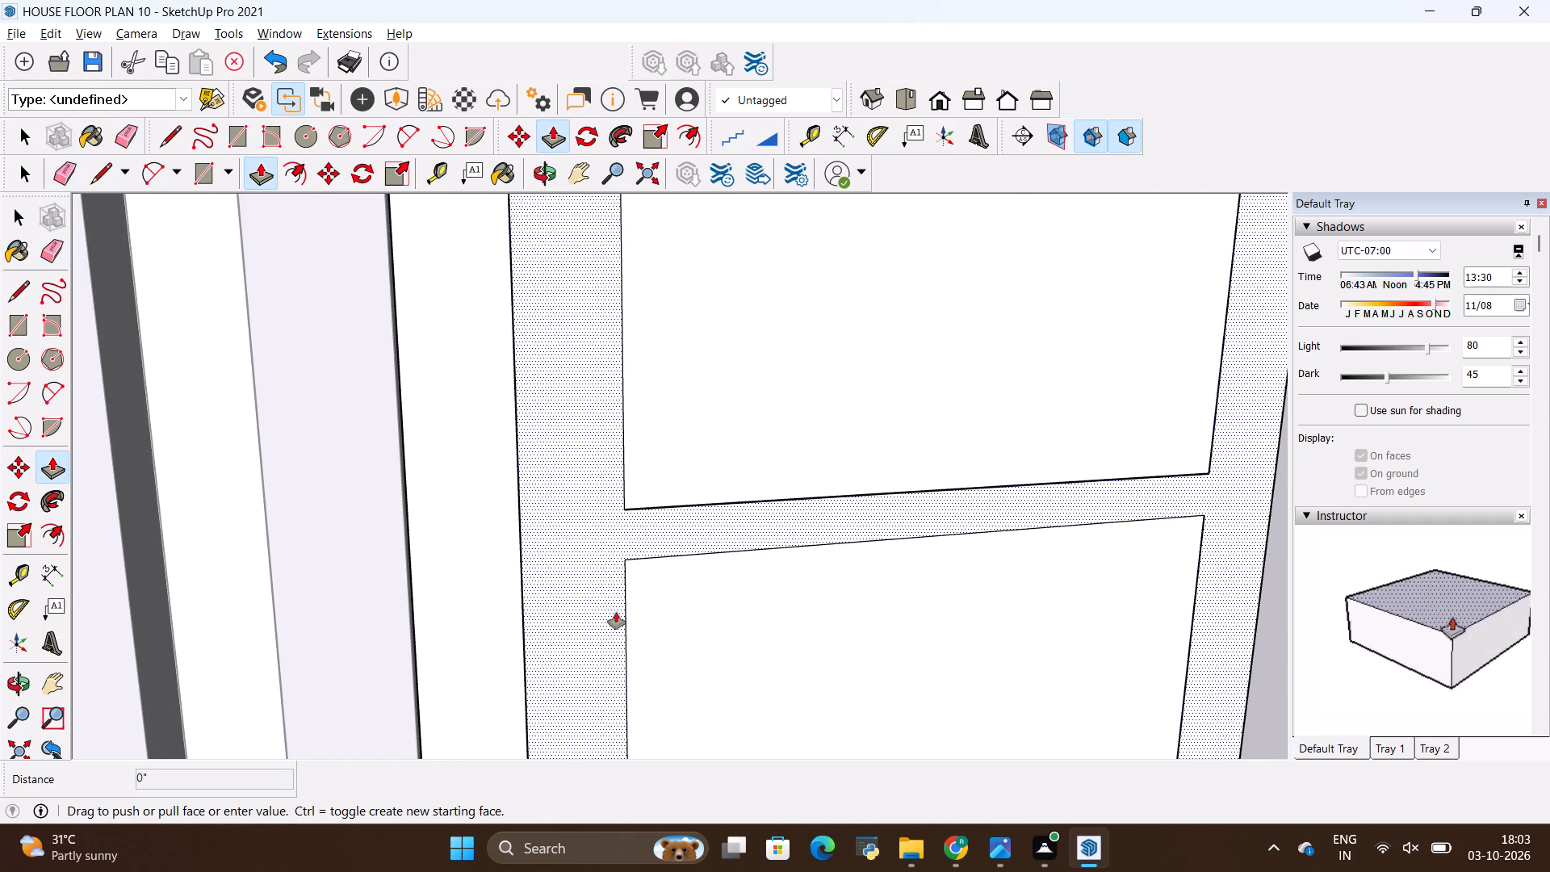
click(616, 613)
Erase the short edges at both ends of the second shelf from the top, merging it with the frame.
scroll(567, 526, down, 20)
scroll(567, 526, down, 1)
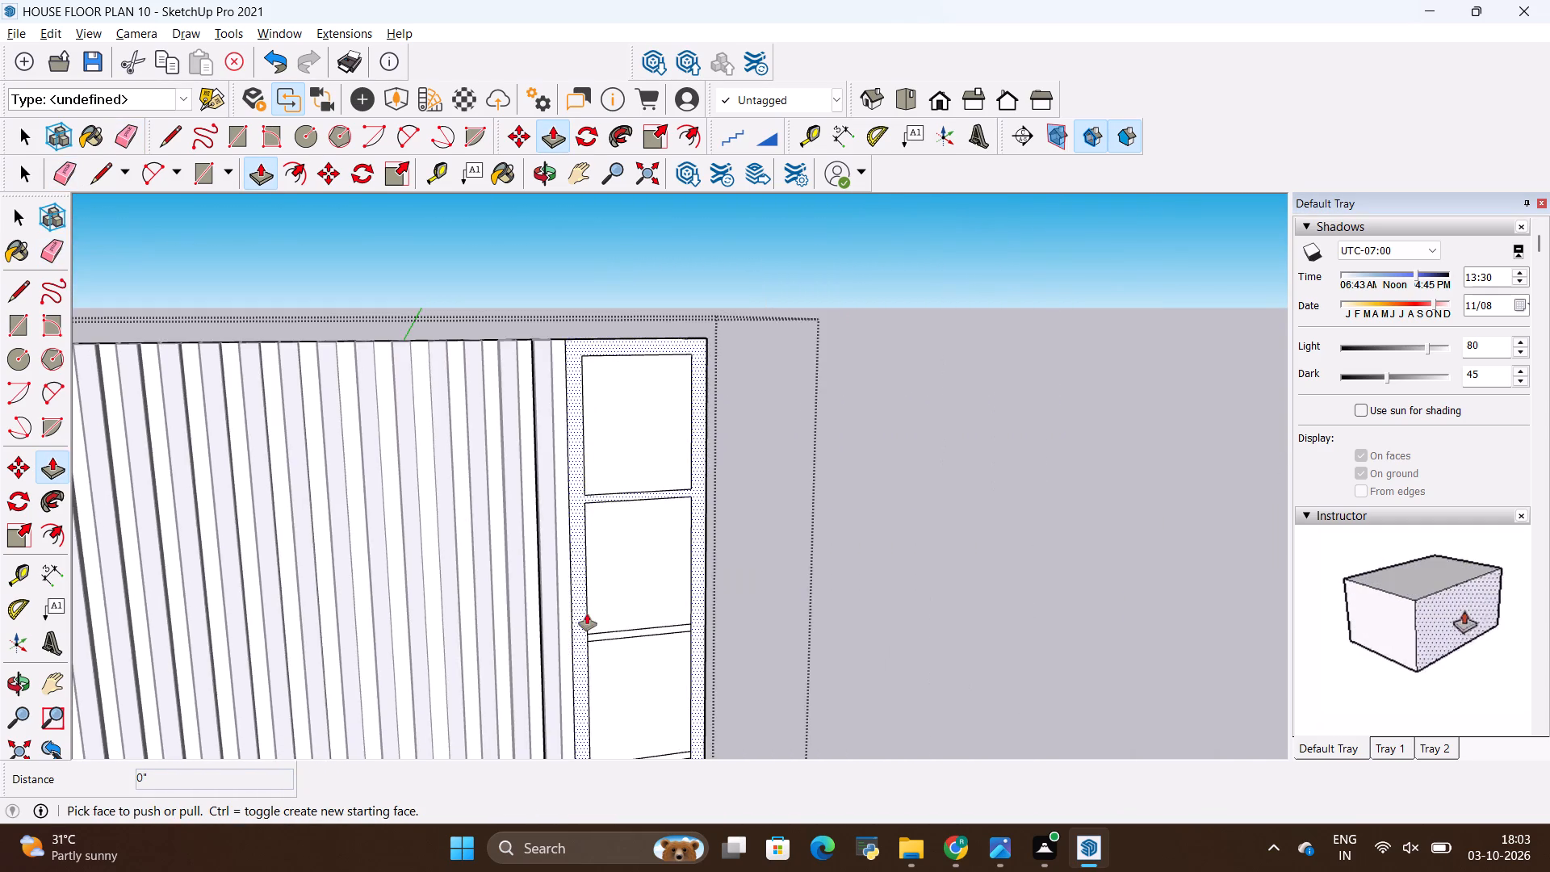
scroll(587, 614, up, 17)
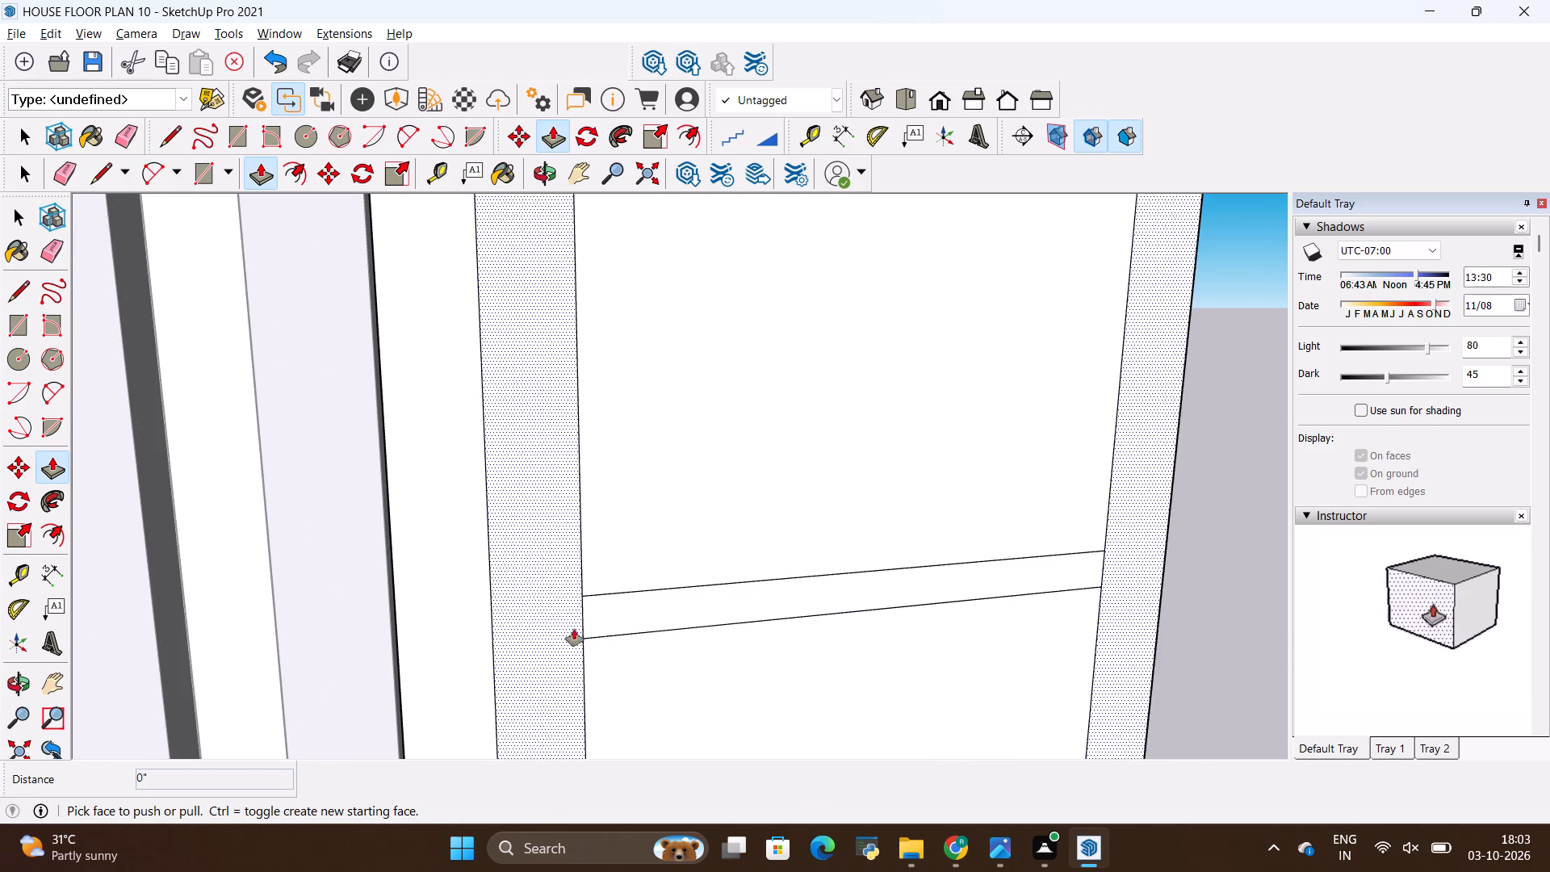
key(e)
drag(574, 628, 592, 619)
scroll(1094, 568, up, 4)
drag(1127, 563, 1116, 566)
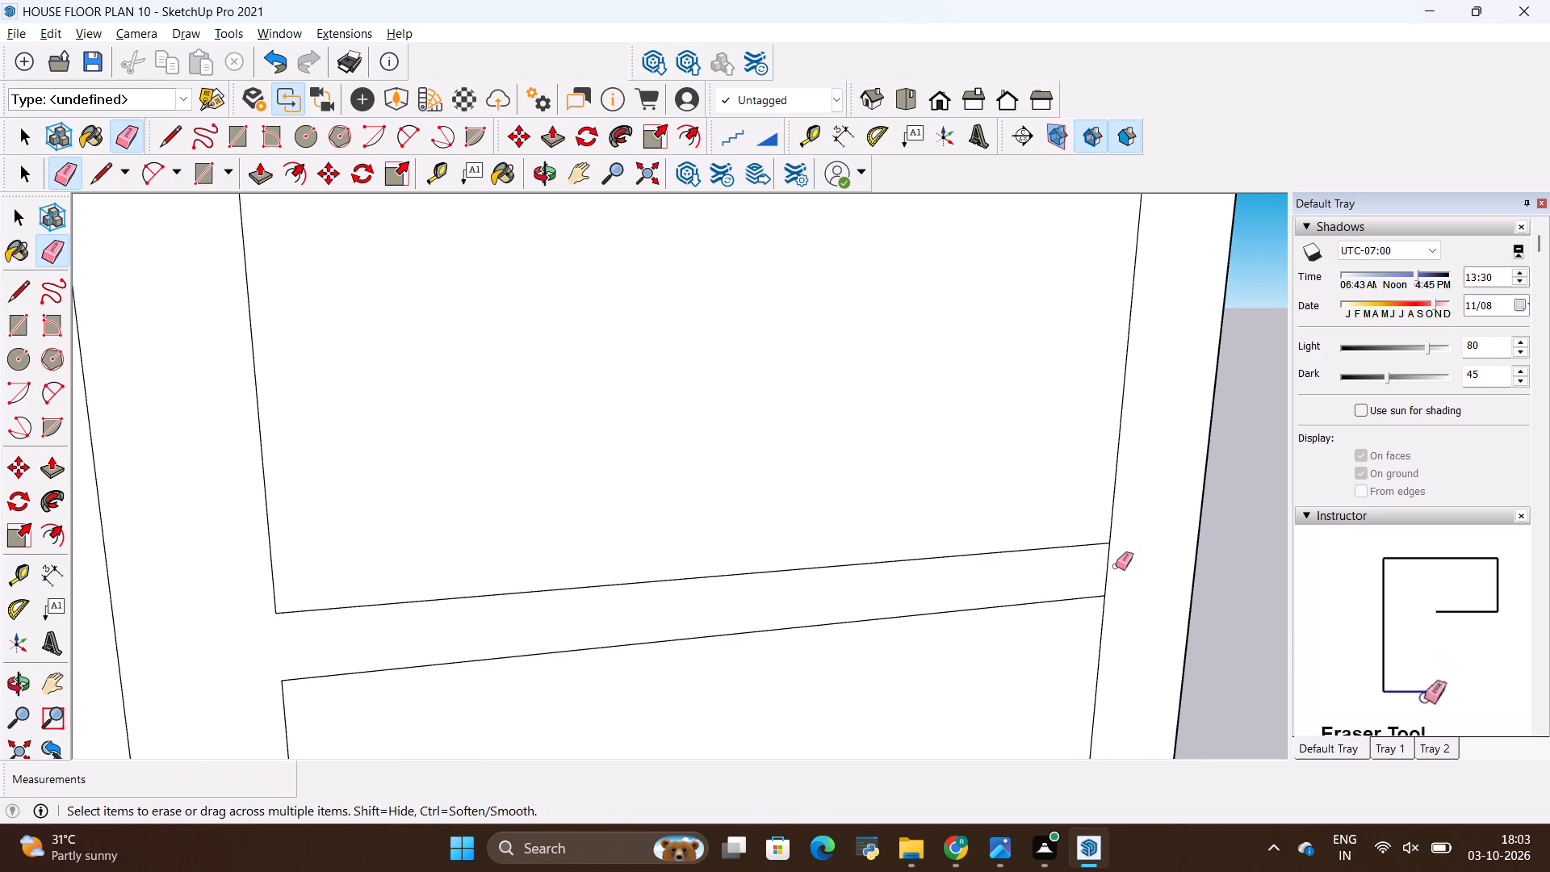
drag(1116, 566, 1062, 584)
scroll(1096, 552, up, 9)
scroll(1007, 464, down, 3)
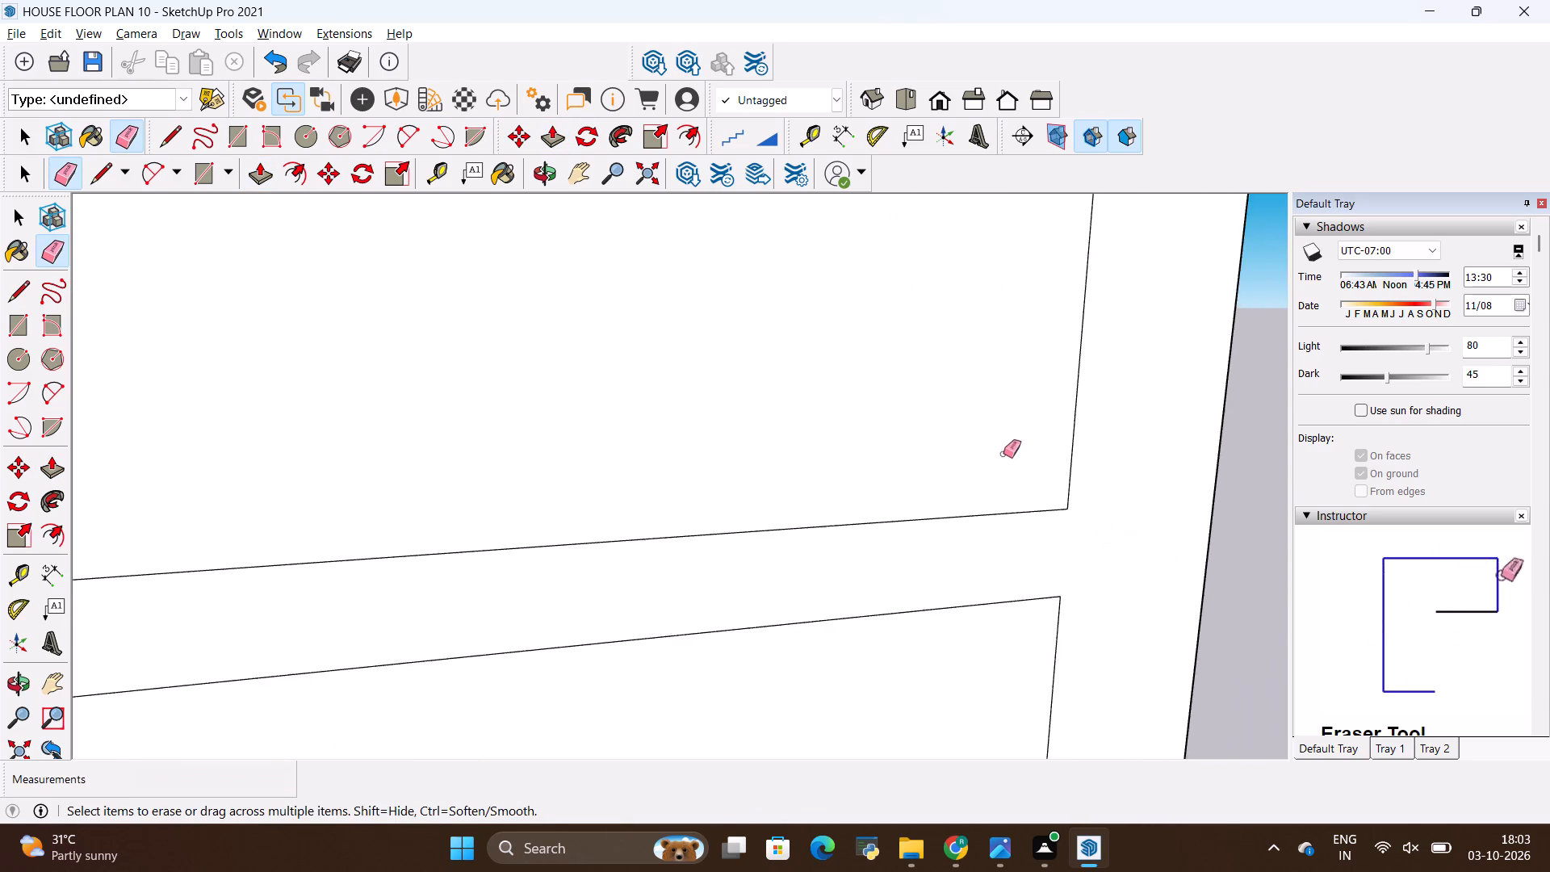
Erase the short edges at both ends of the third shelf from the top, merging it with the frame.
scroll(1003, 454, down, 20)
scroll(1003, 454, down, 9)
scroll(966, 493, up, 4)
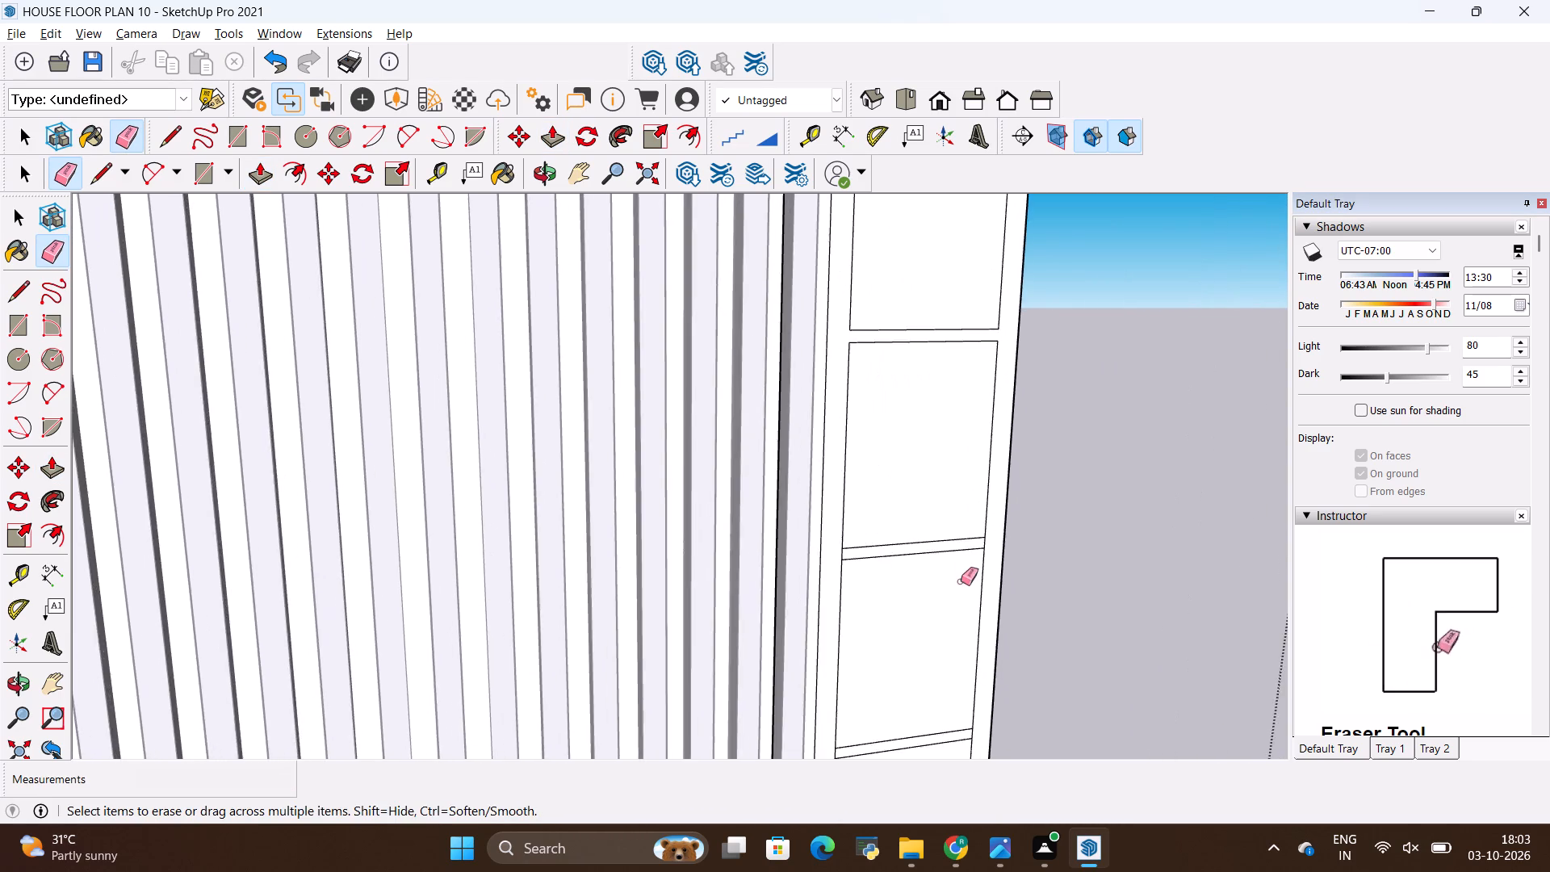
scroll(961, 581, up, 11)
drag(995, 518, 1014, 512)
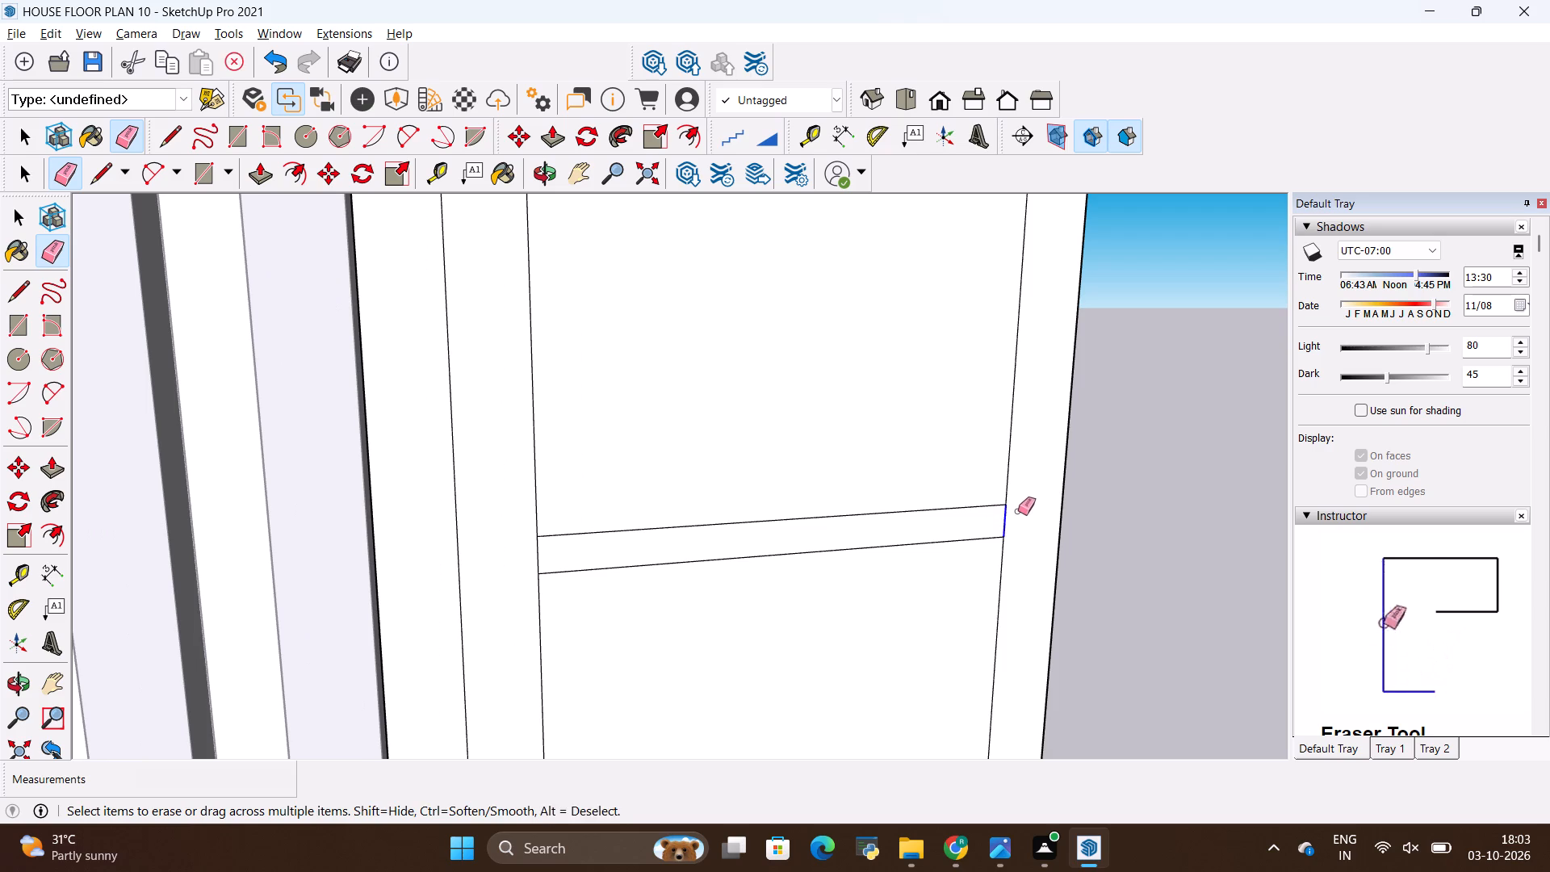
scroll(1006, 519, up, 13)
scroll(1014, 491, down, 17)
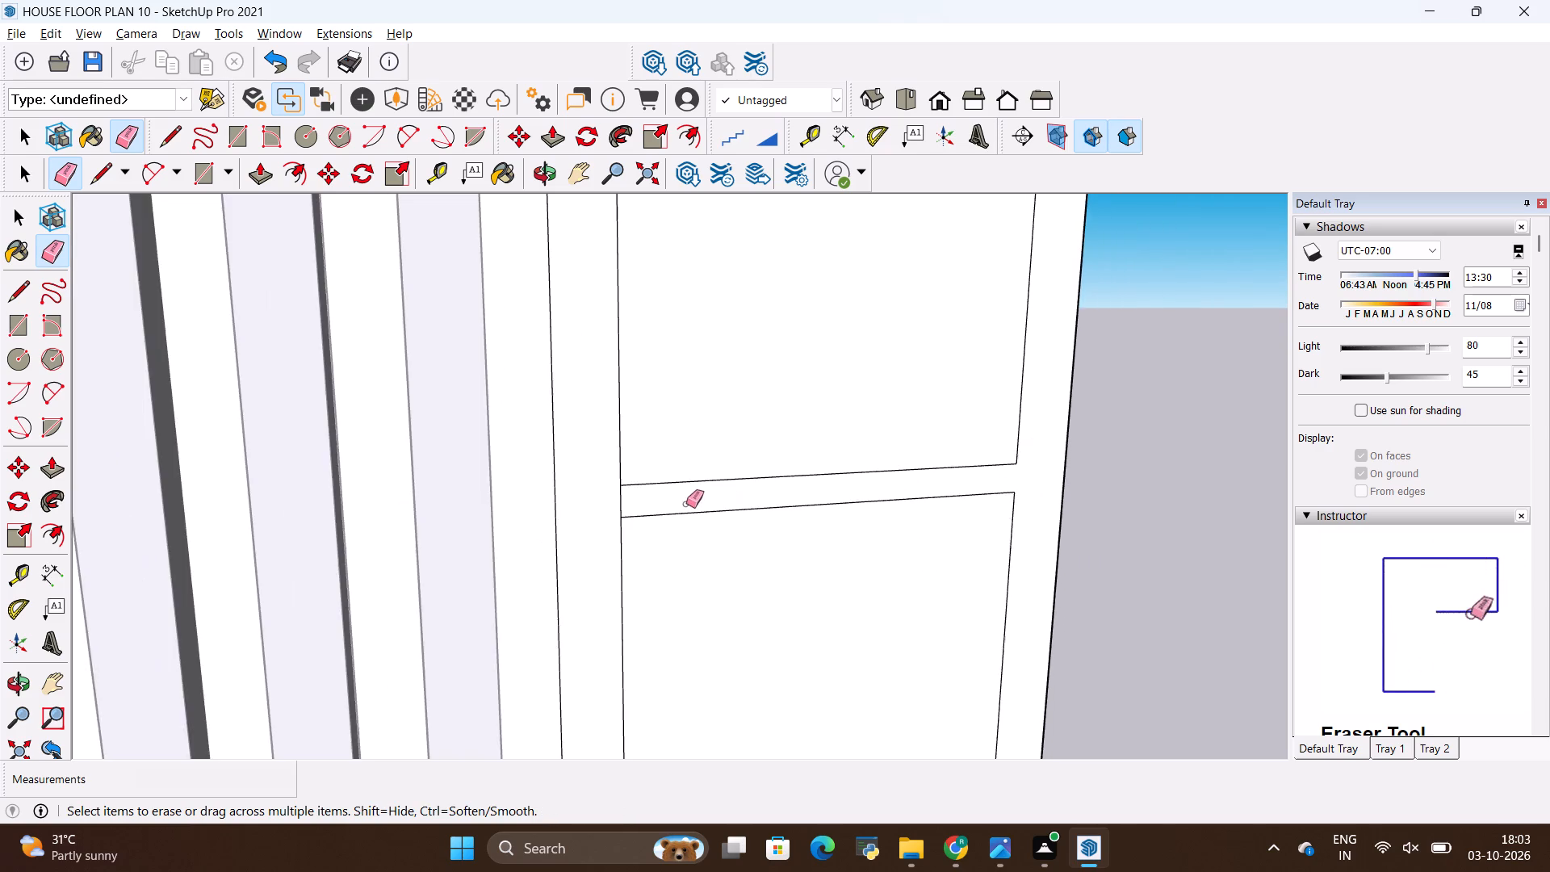
scroll(682, 505, up, 6)
drag(565, 516, 601, 497)
scroll(536, 442, down, 7)
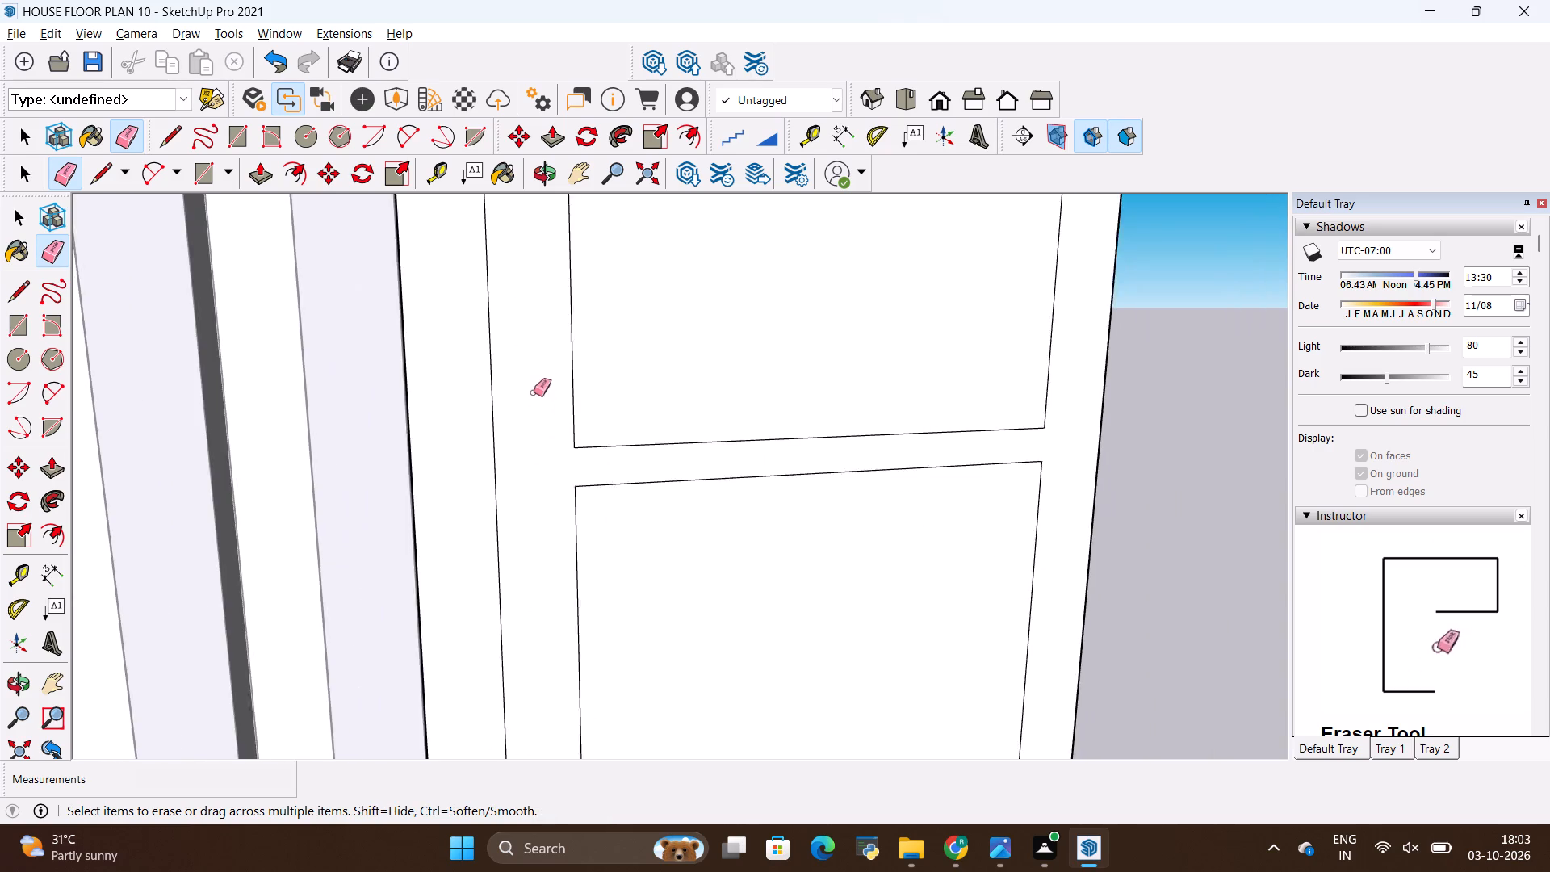
Erase the short edges at both ends of the lowest shelf, merging it with the frame's vertical strips.
scroll(534, 392, down, 14)
scroll(571, 589, up, 12)
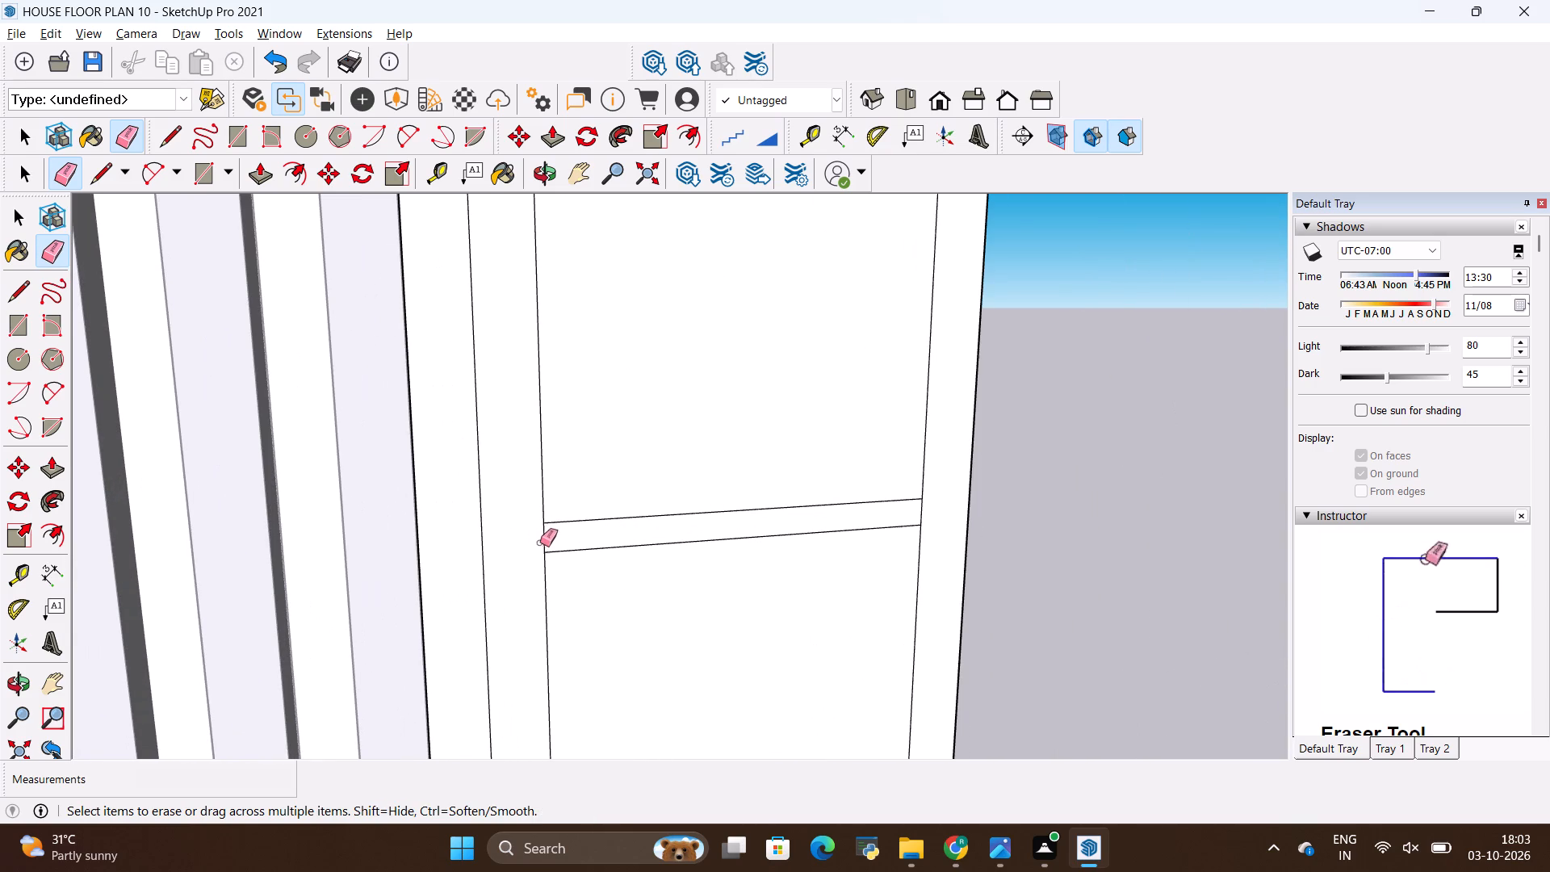
drag(535, 541, 568, 529)
scroll(928, 488, up, 4)
drag(925, 515, 888, 535)
scroll(839, 414, down, 2)
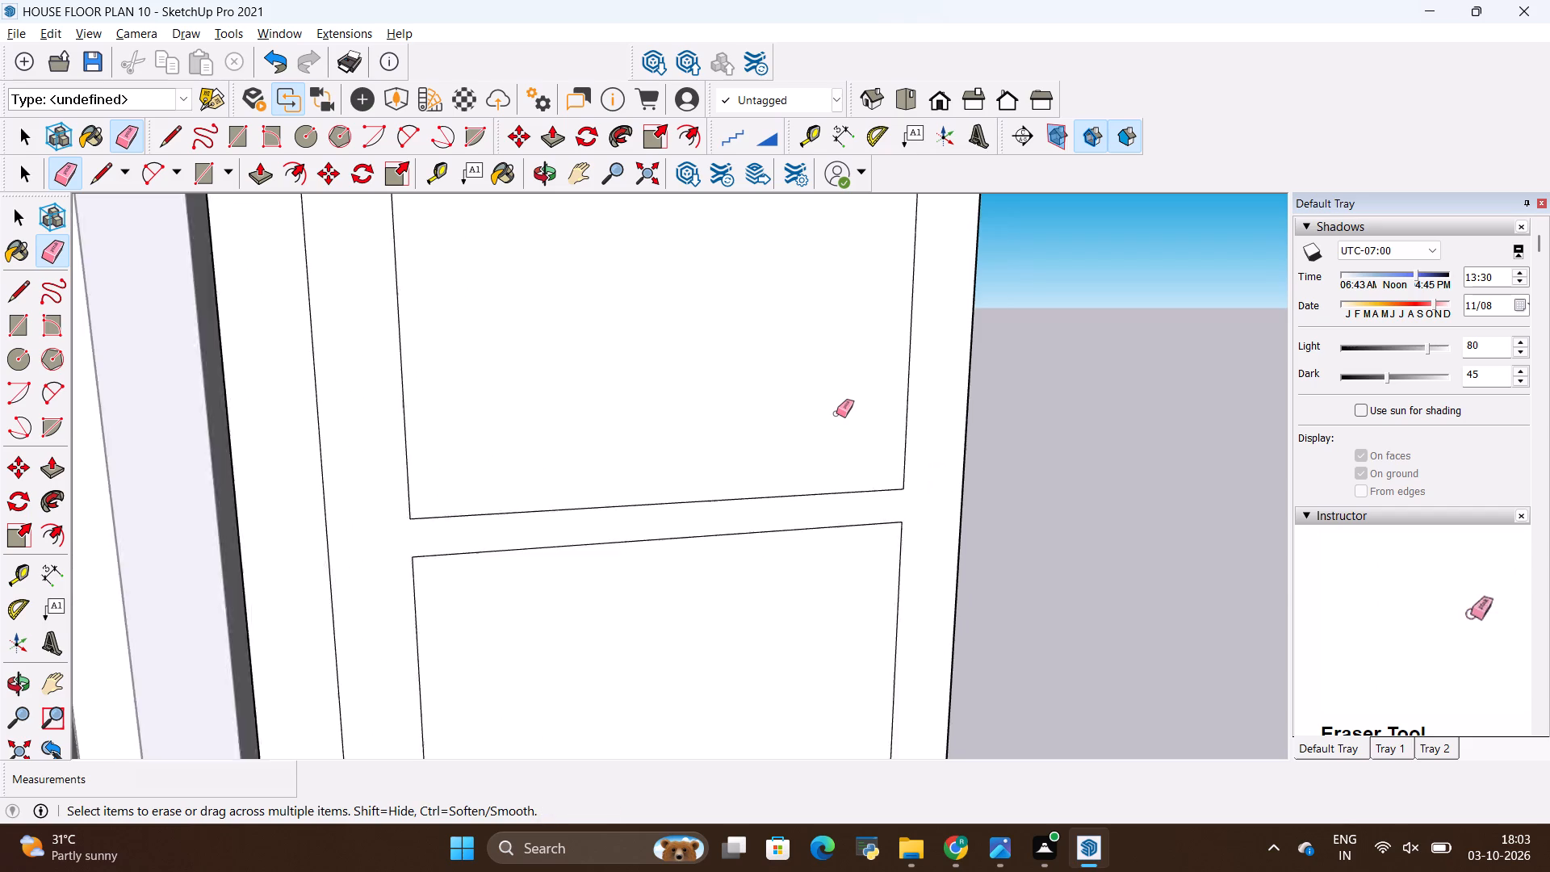
scroll(836, 413, down, 13)
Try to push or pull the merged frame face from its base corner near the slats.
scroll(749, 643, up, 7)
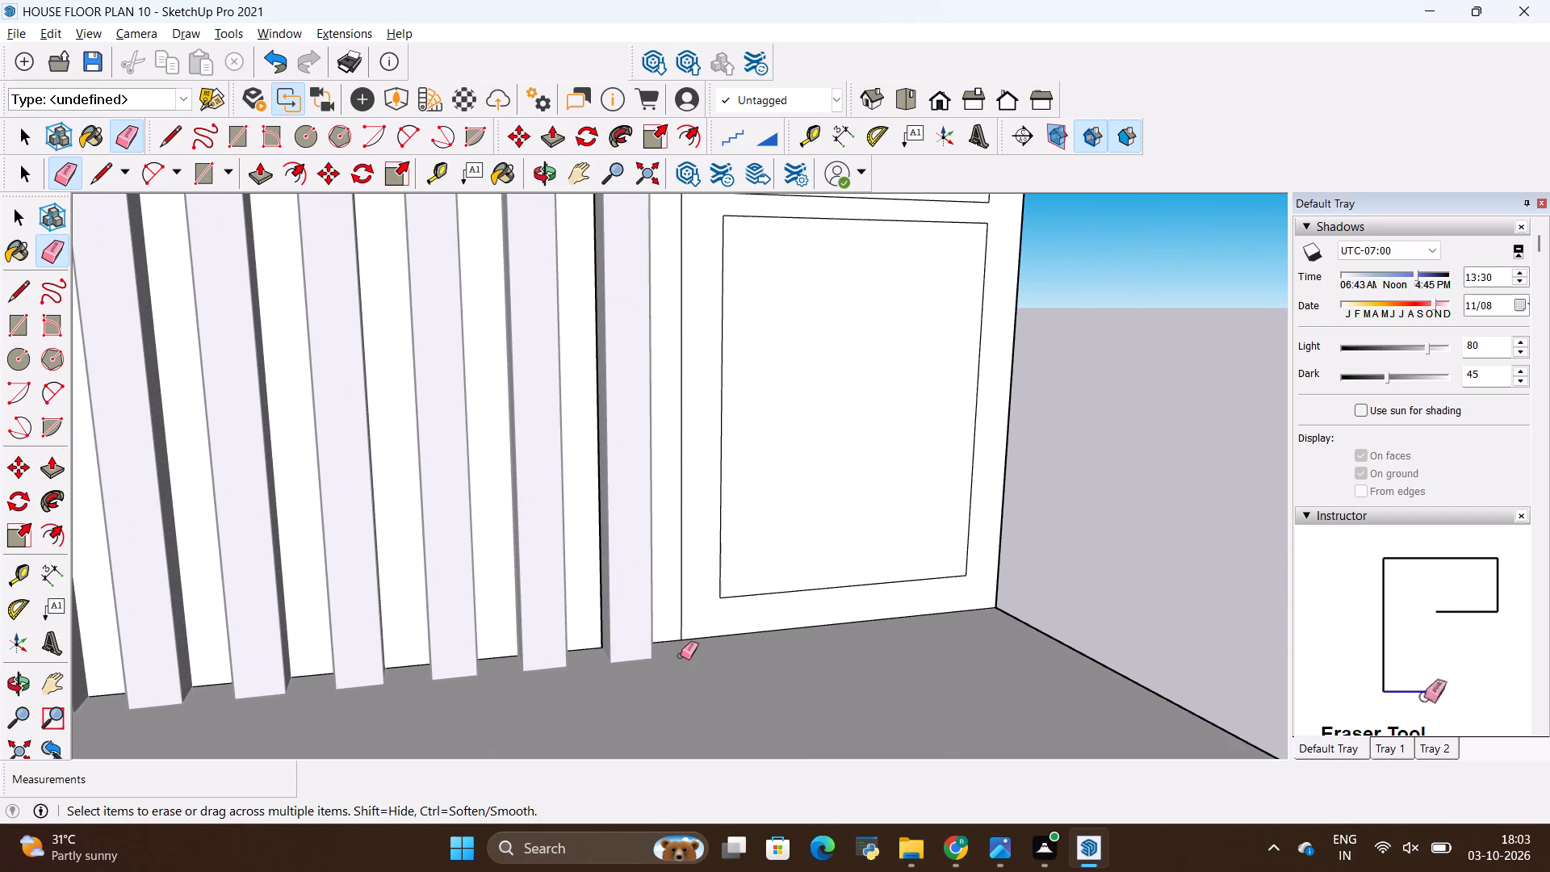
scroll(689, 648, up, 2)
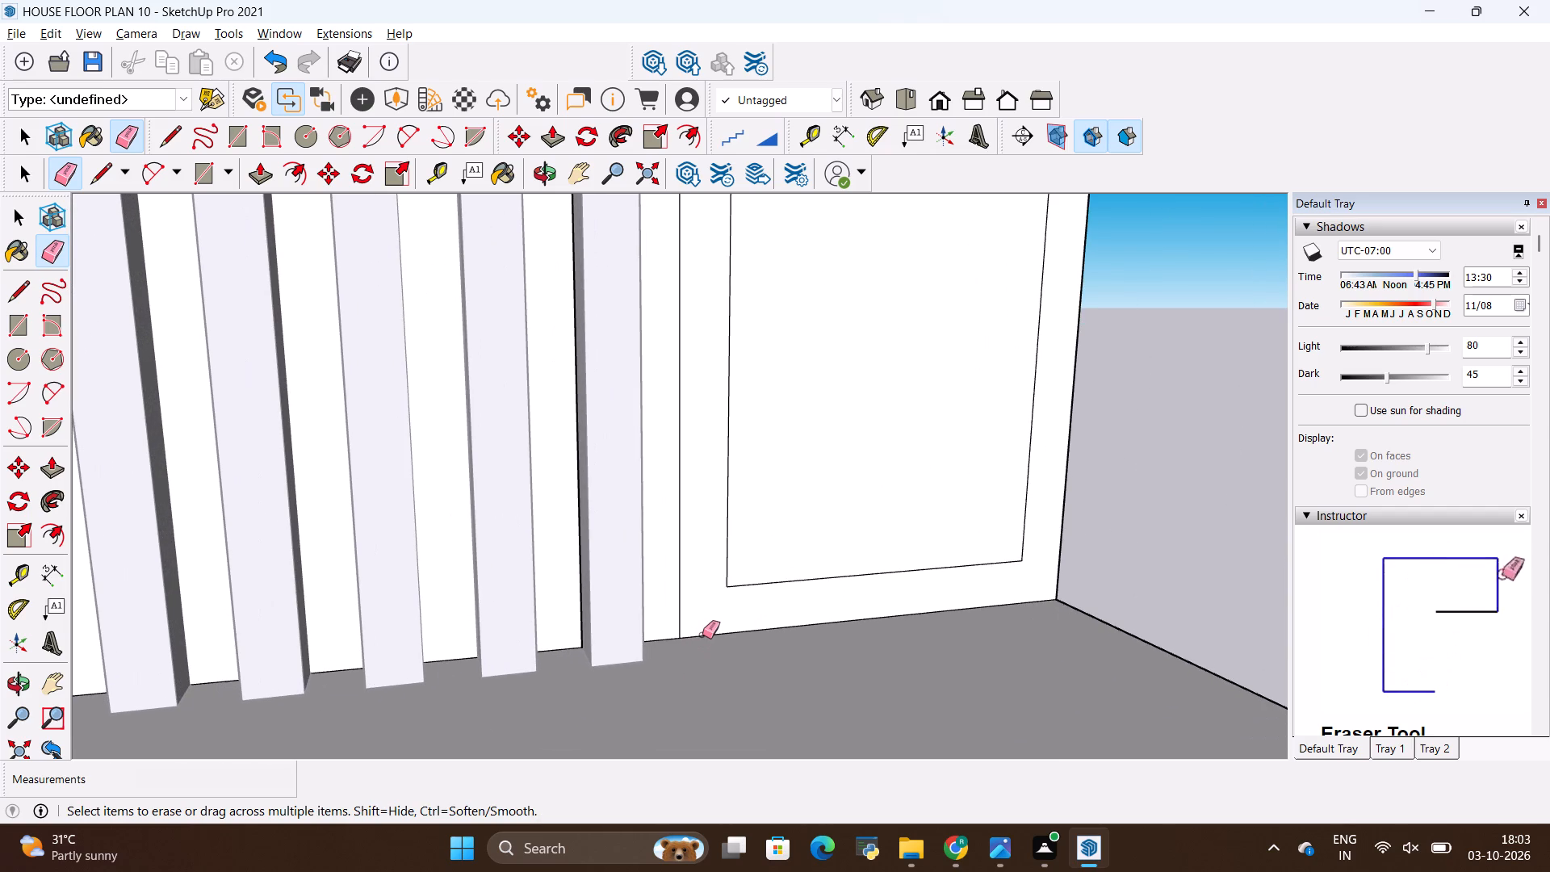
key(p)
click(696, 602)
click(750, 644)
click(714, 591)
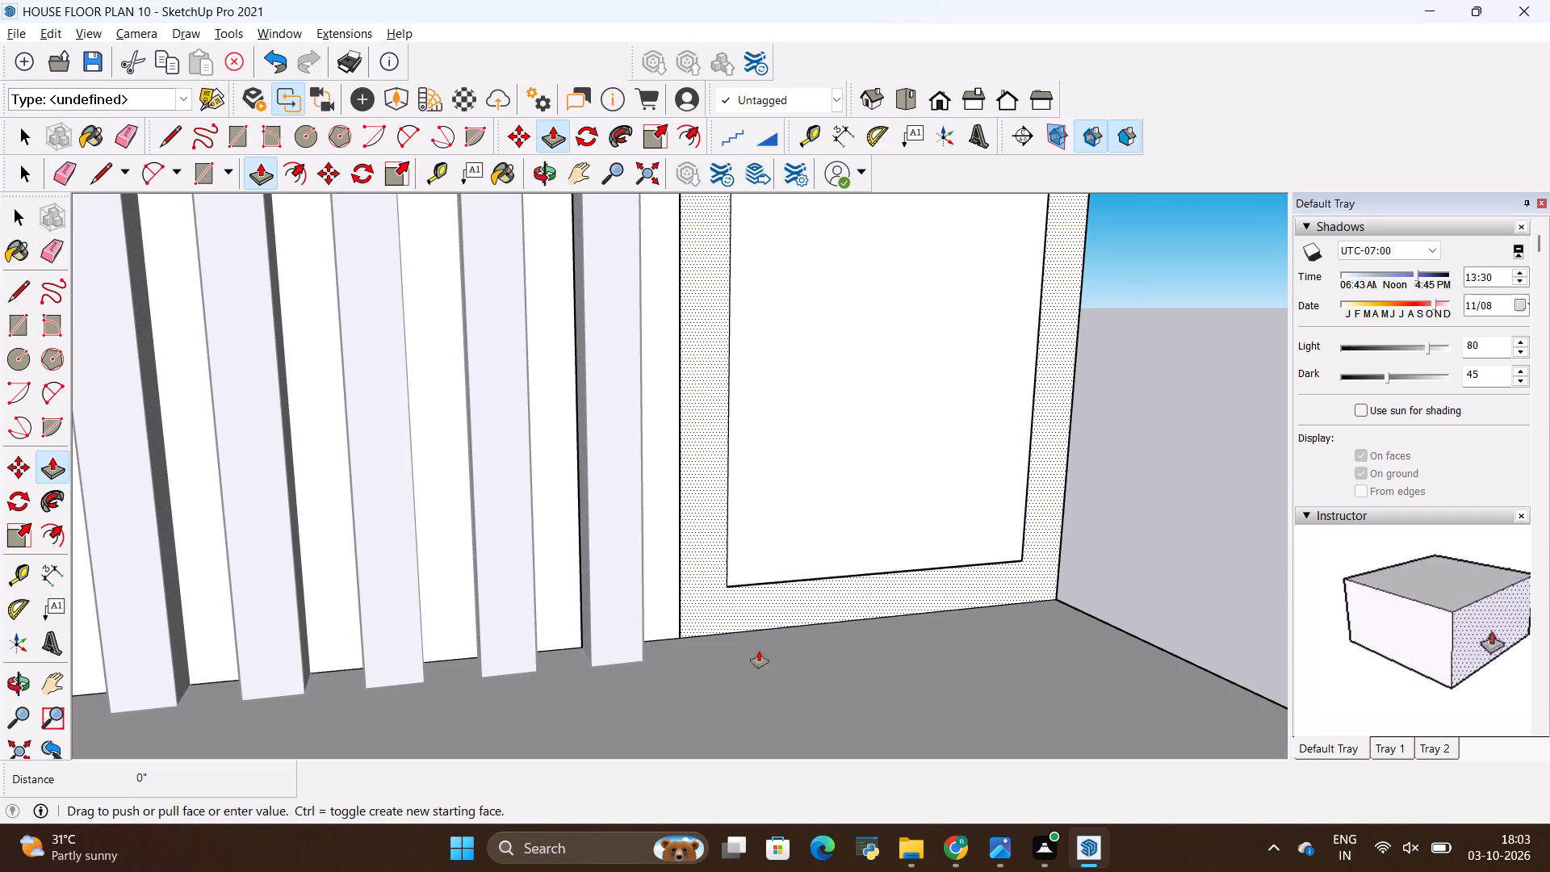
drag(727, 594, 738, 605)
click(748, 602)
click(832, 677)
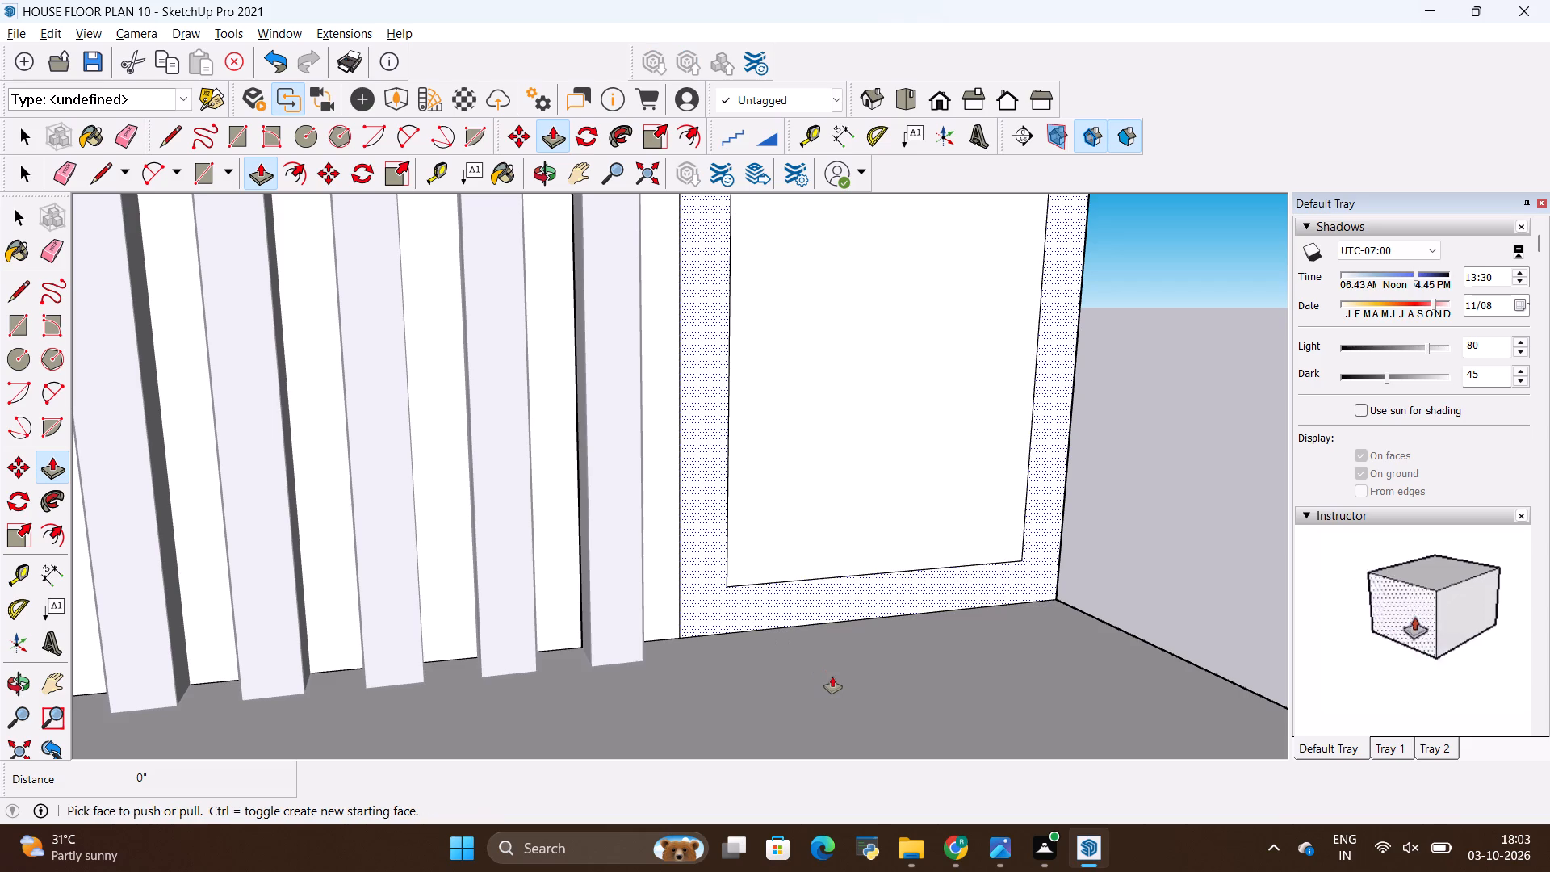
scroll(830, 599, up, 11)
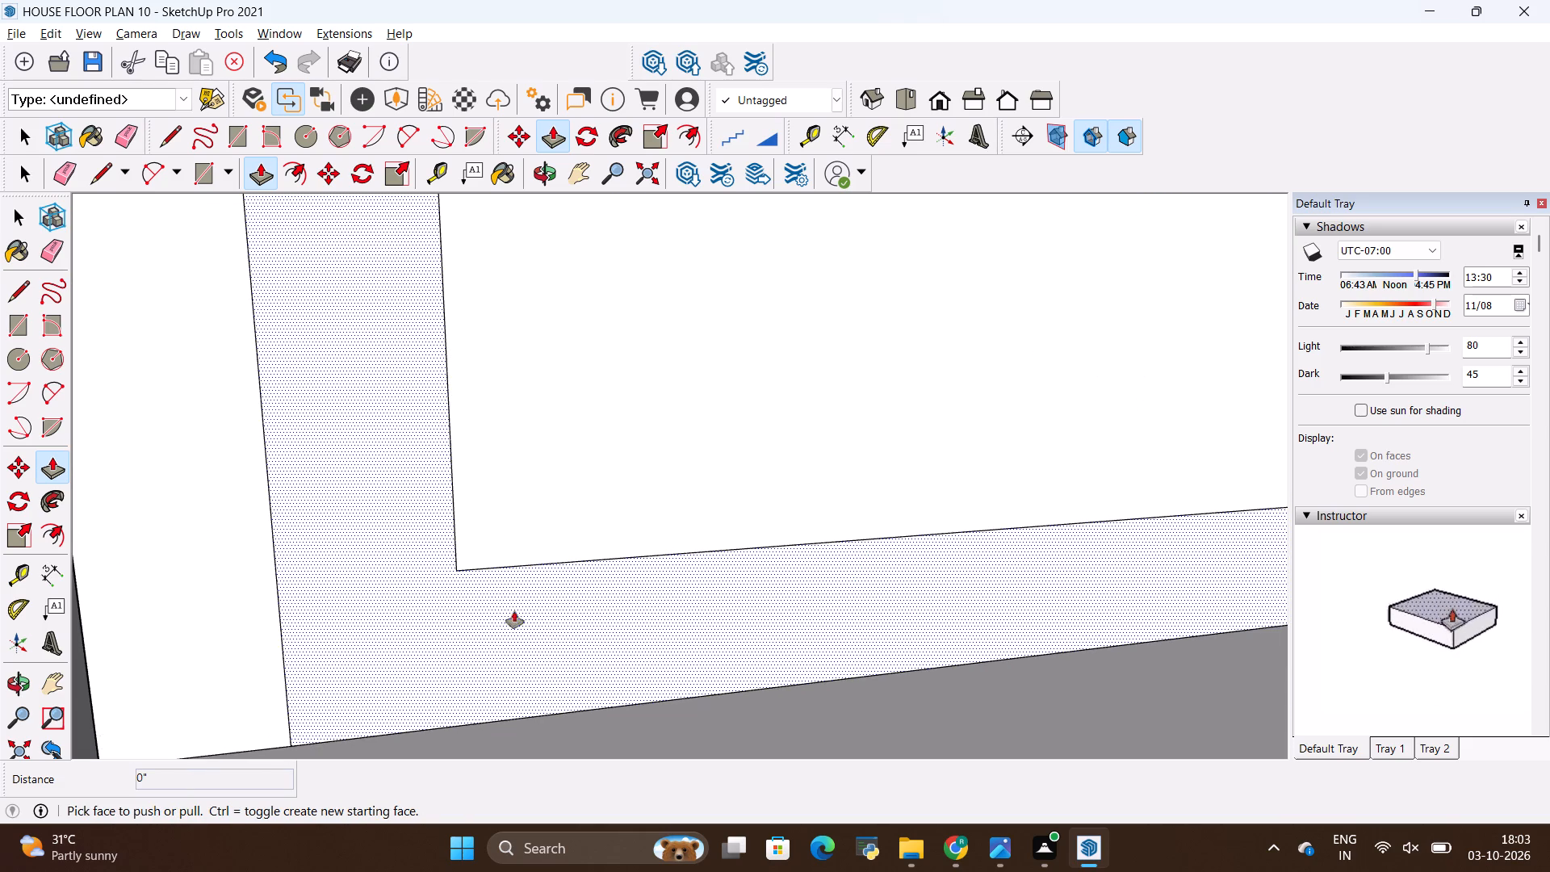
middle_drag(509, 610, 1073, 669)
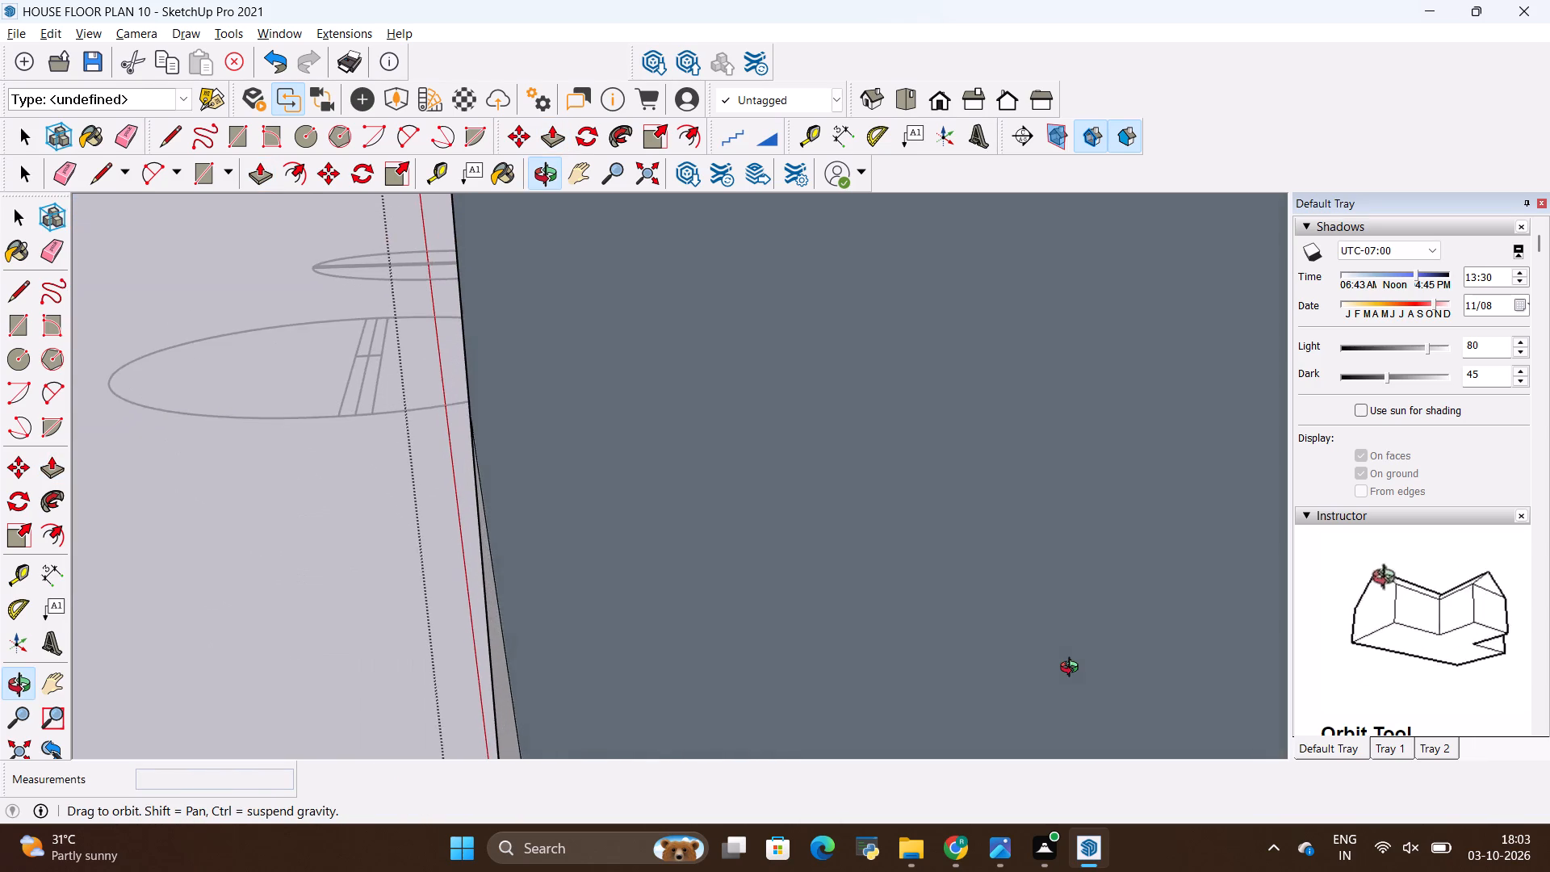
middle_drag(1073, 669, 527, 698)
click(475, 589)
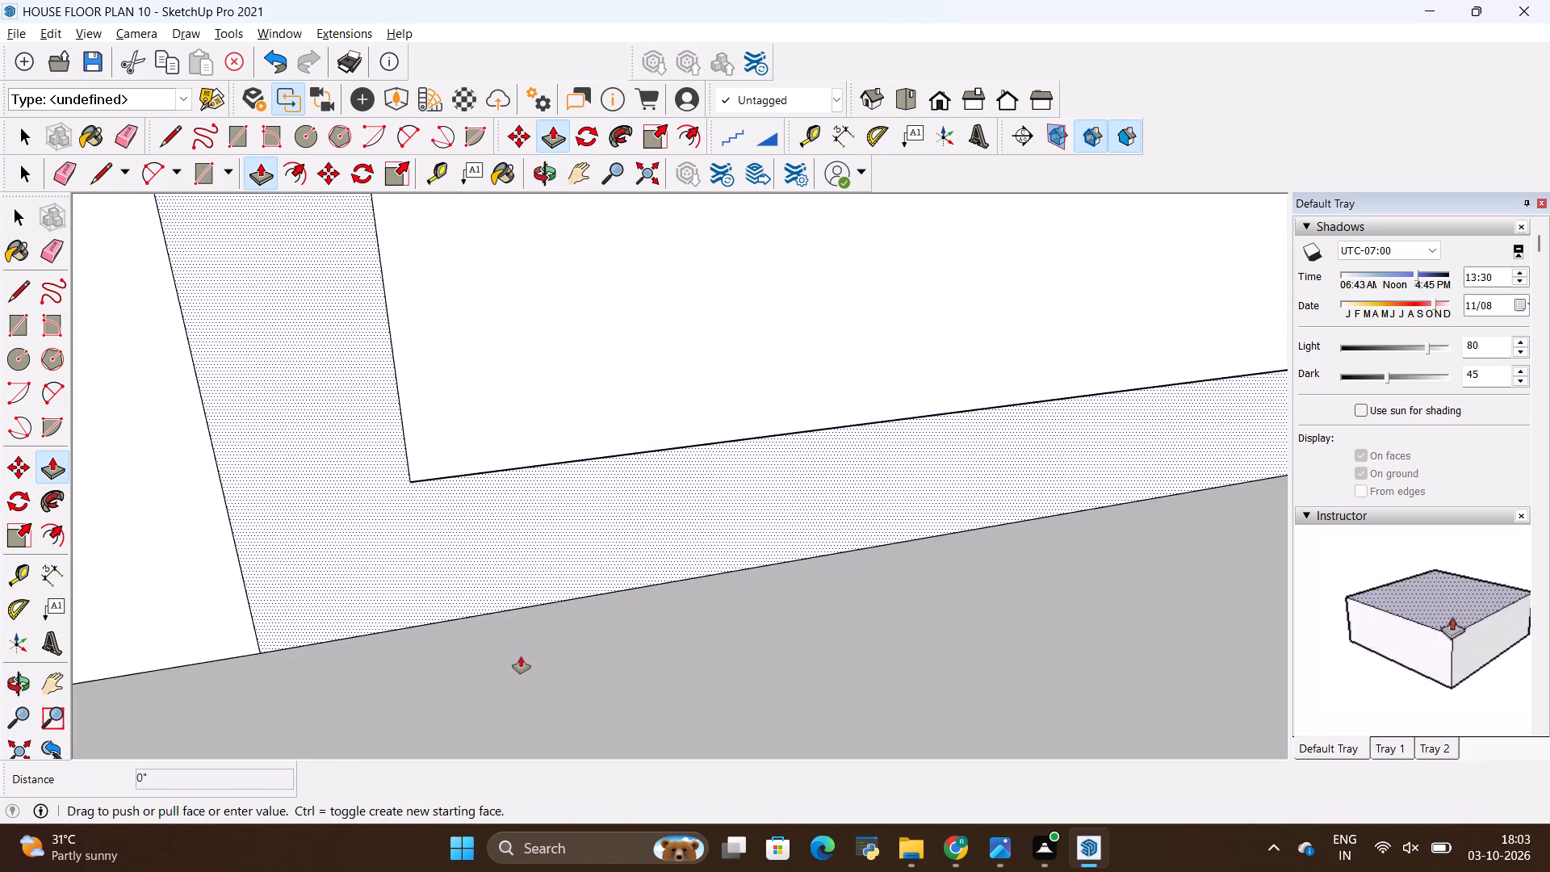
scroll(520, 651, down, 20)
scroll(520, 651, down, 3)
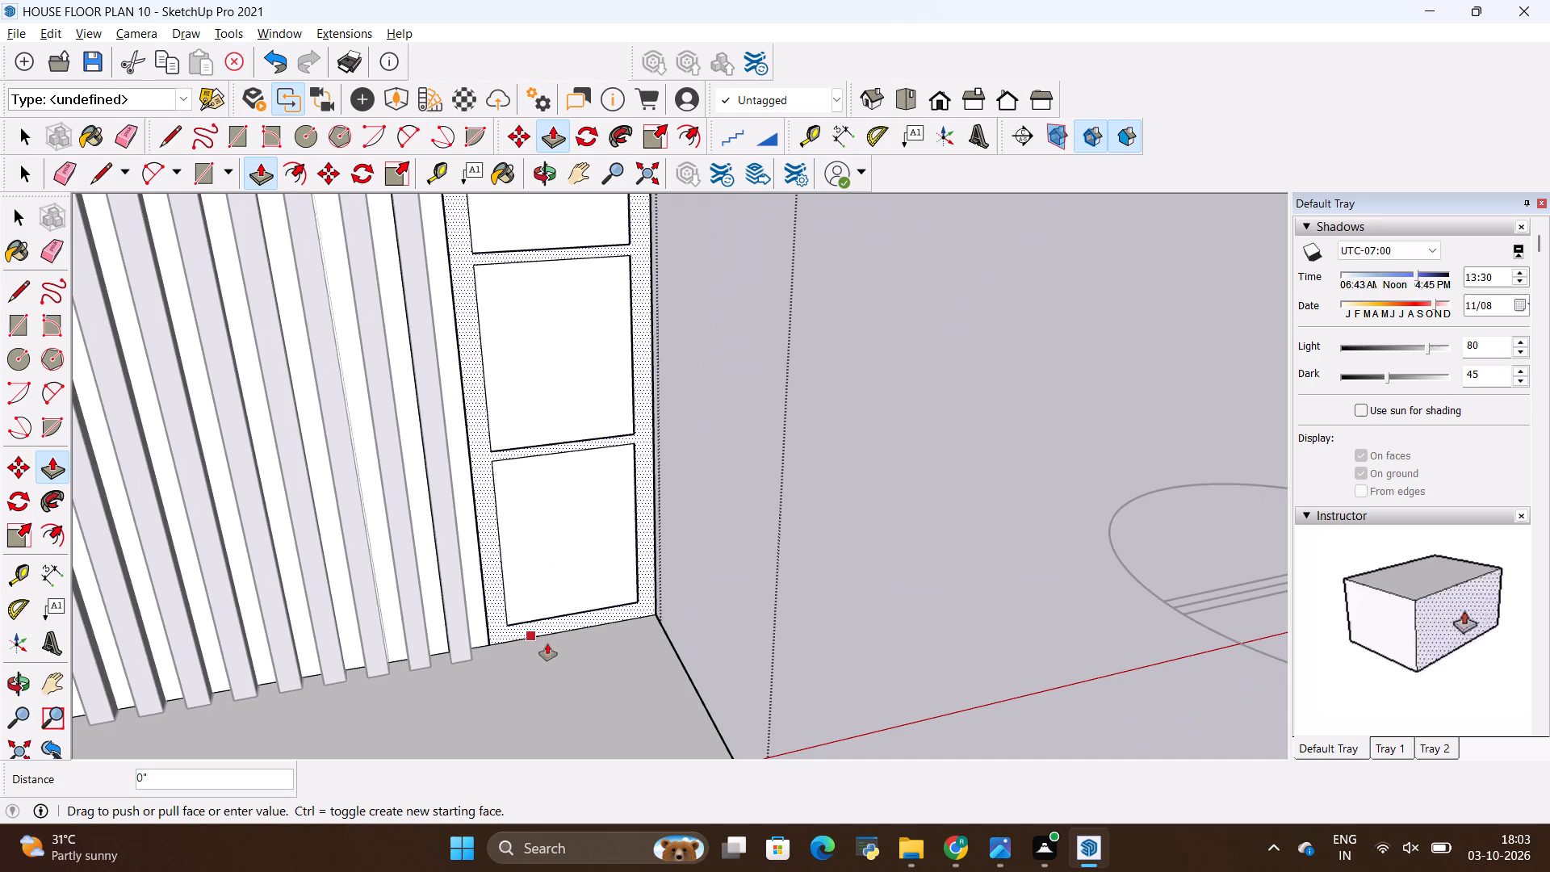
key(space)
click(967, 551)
Draw an 8' high rectangle over the whole shelf column, from its top corner near the slats to the opposite base corner.
scroll(815, 606, down, 10)
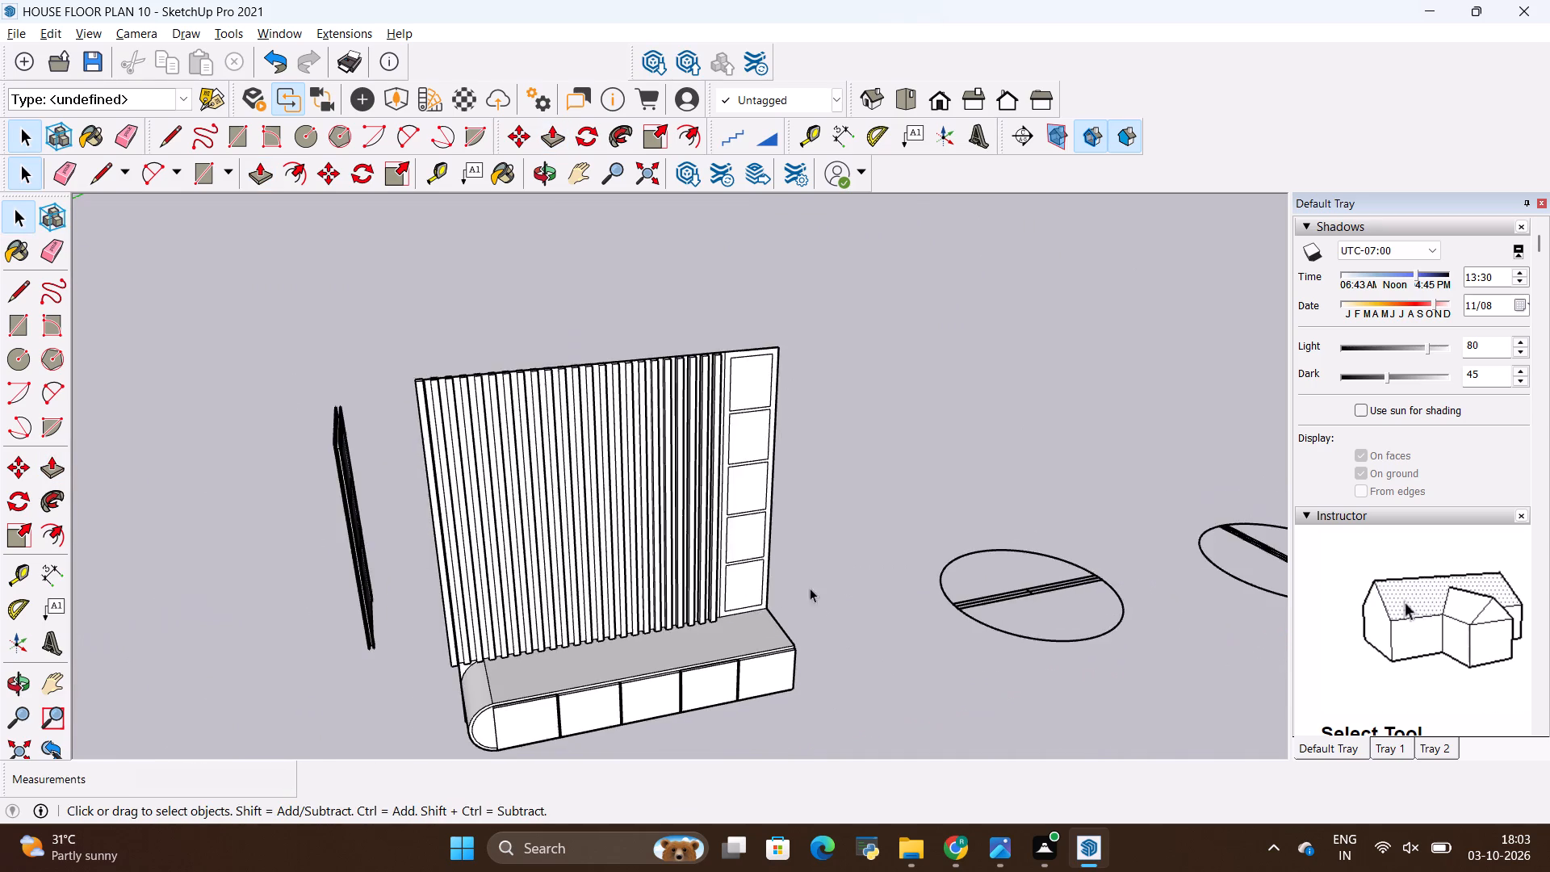
scroll(734, 343, up, 9)
middle_drag(721, 358, 638, 291)
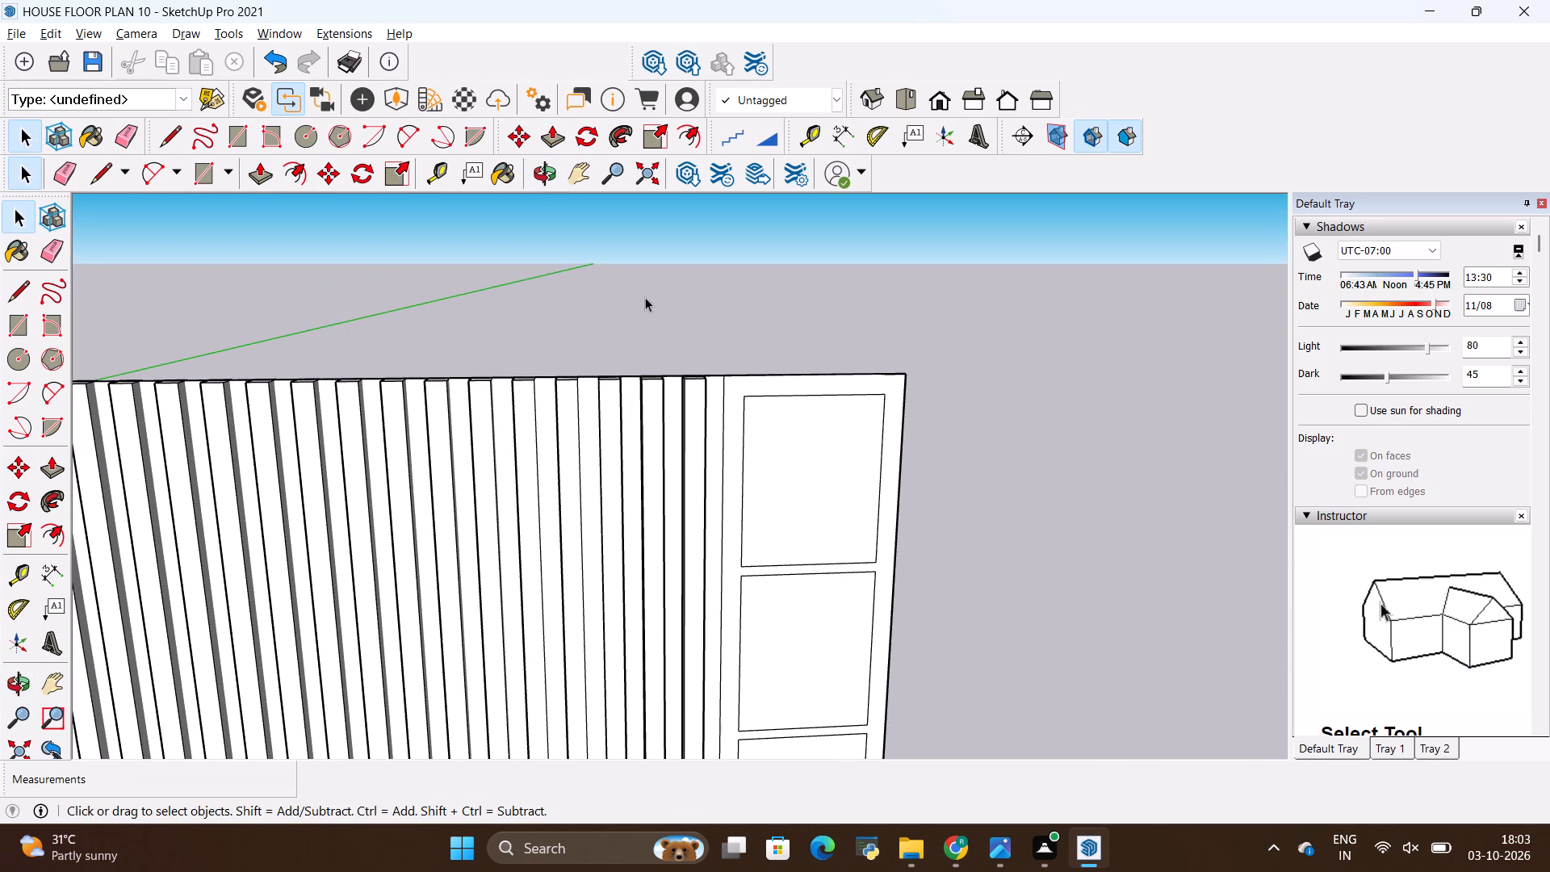
key(r)
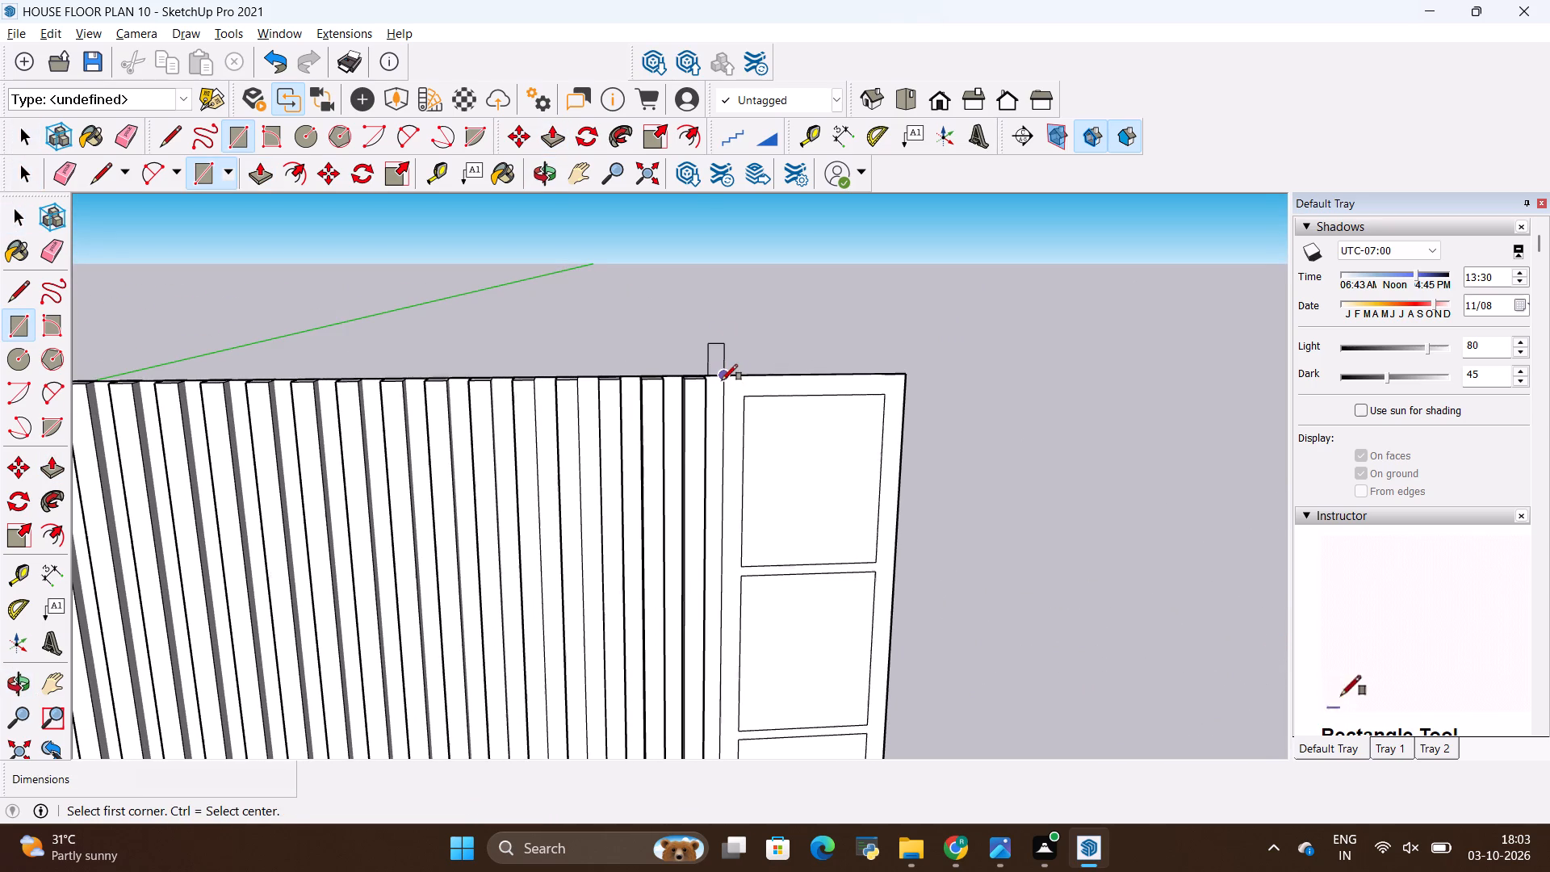
click(722, 380)
scroll(580, 296, down, 10)
scroll(645, 492, up, 8)
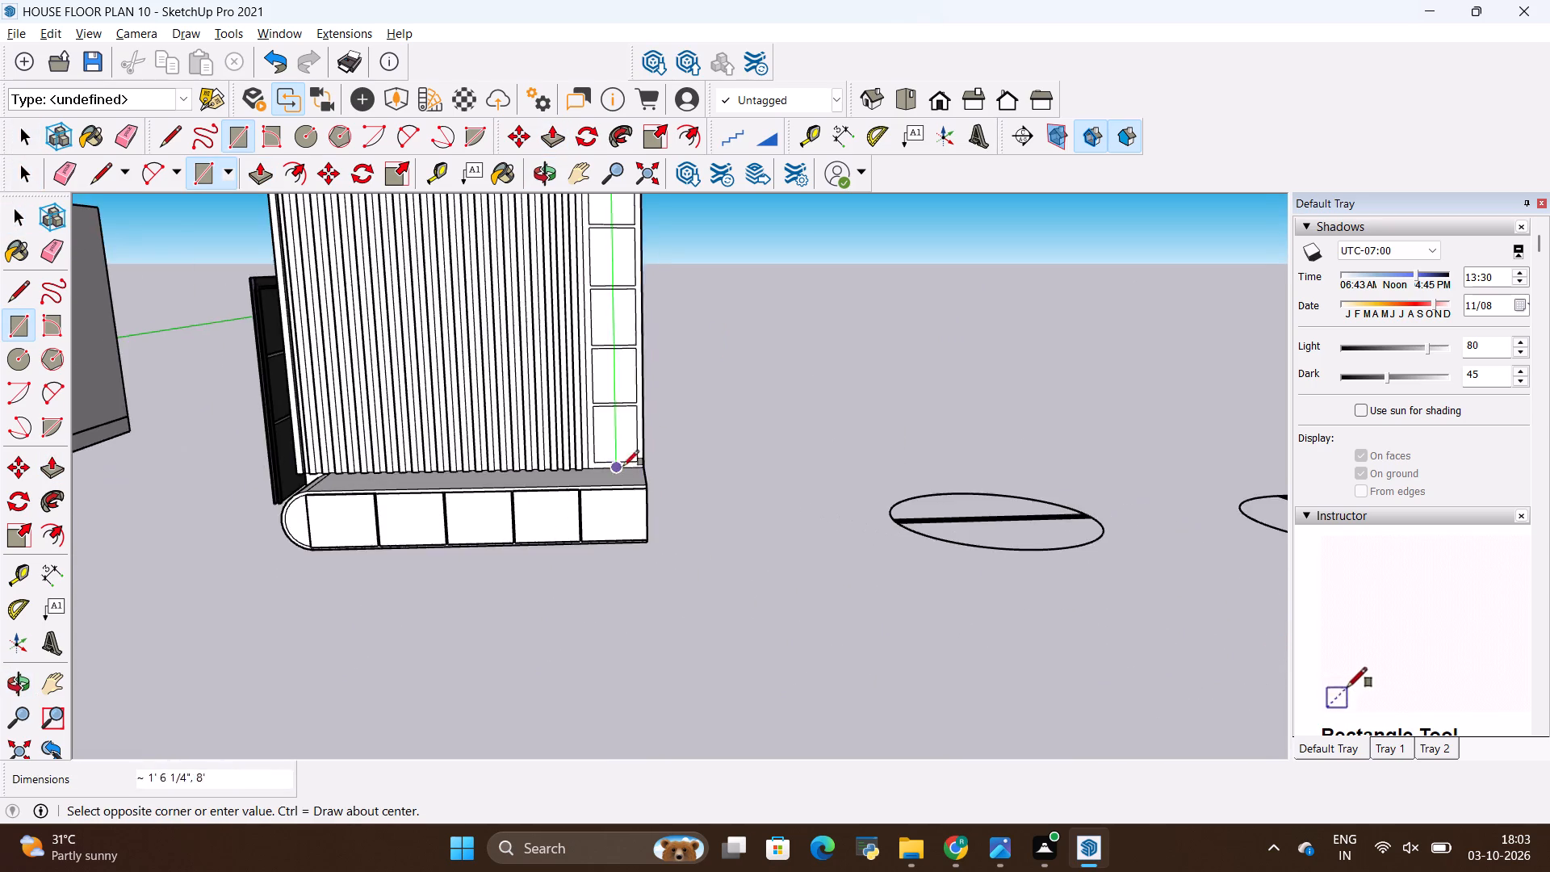
scroll(623, 466, up, 2)
click(657, 469)
Draw a rectangle over the column's top compartment opening, from its upper corner near the slats to the opposite lower corner.
scroll(664, 549, down, 5)
scroll(896, 613, down, 4)
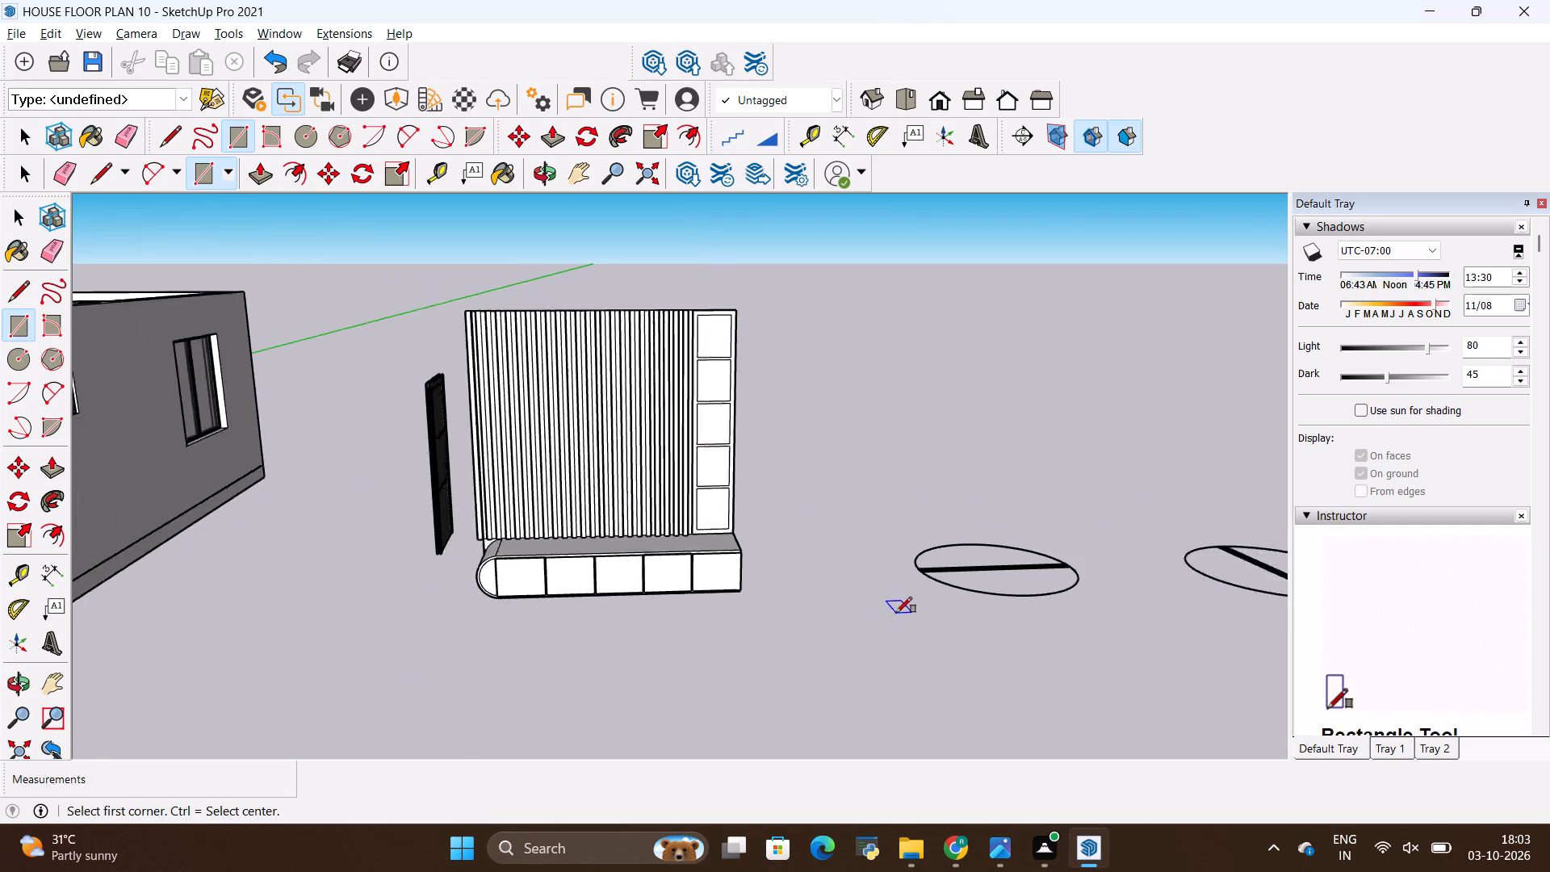
scroll(896, 613, down, 1)
scroll(722, 278, up, 8)
scroll(687, 343, down, 3)
middle_drag(685, 488, 689, 458)
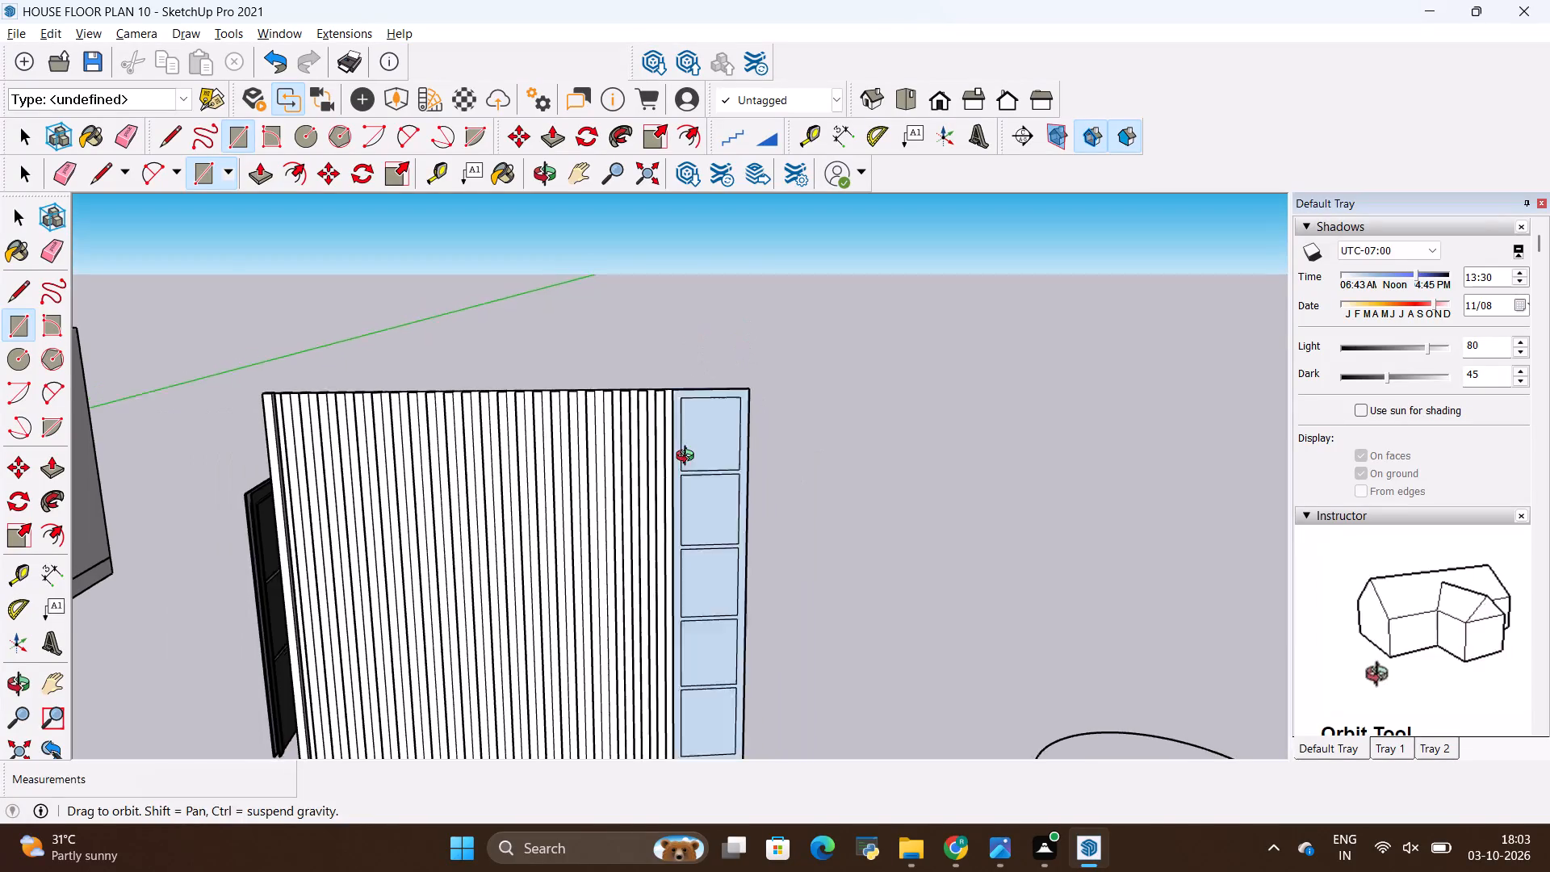
middle_drag(689, 458, 689, 451)
scroll(702, 379, up, 10)
click(668, 388)
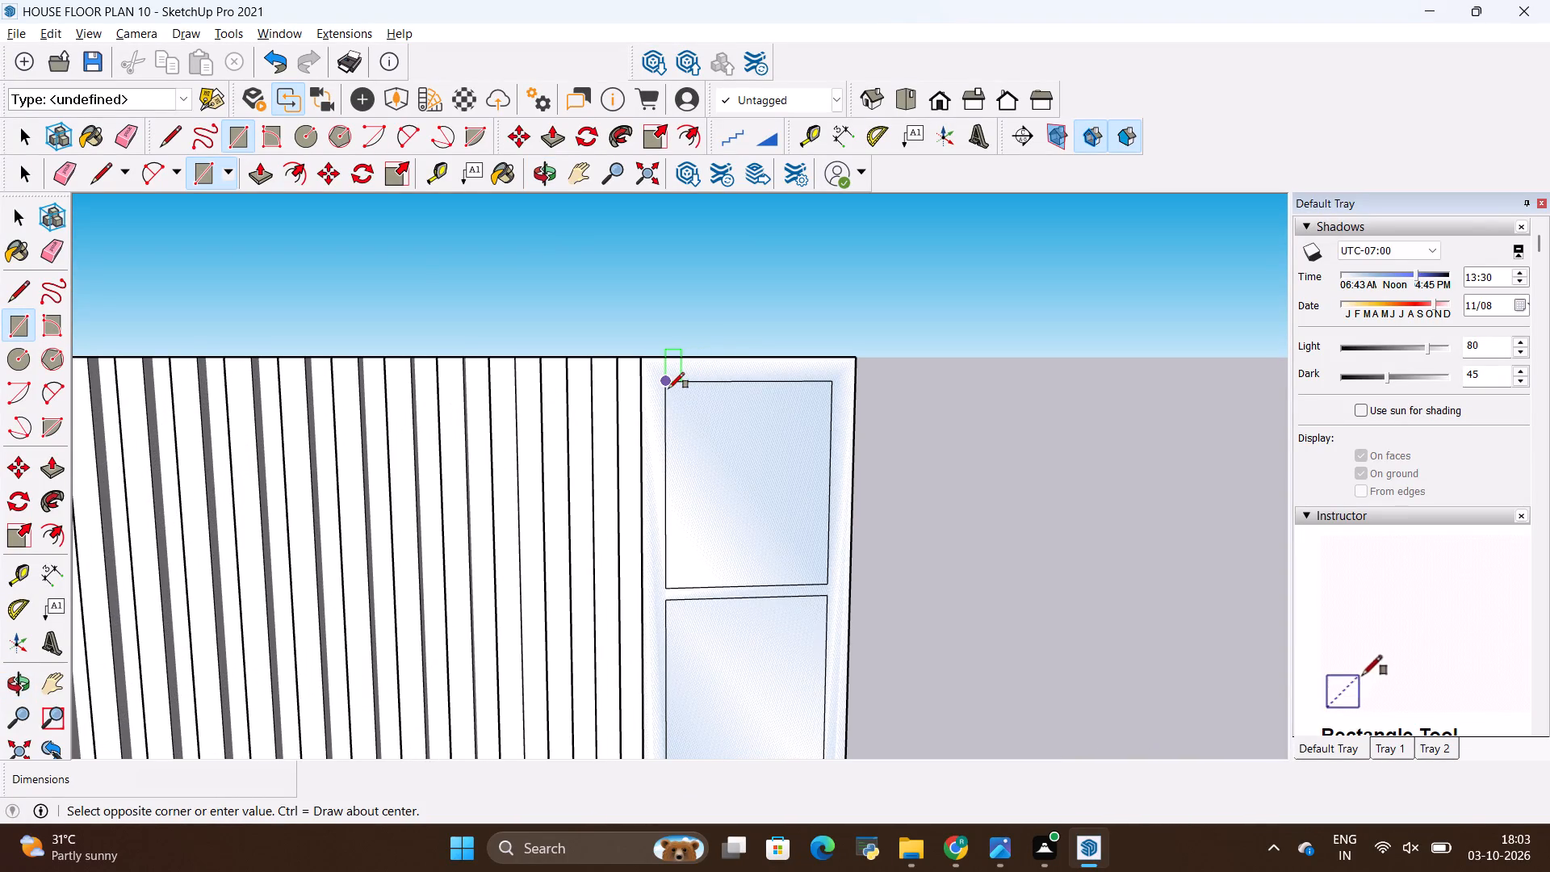
click(832, 576)
scroll(702, 421, down, 5)
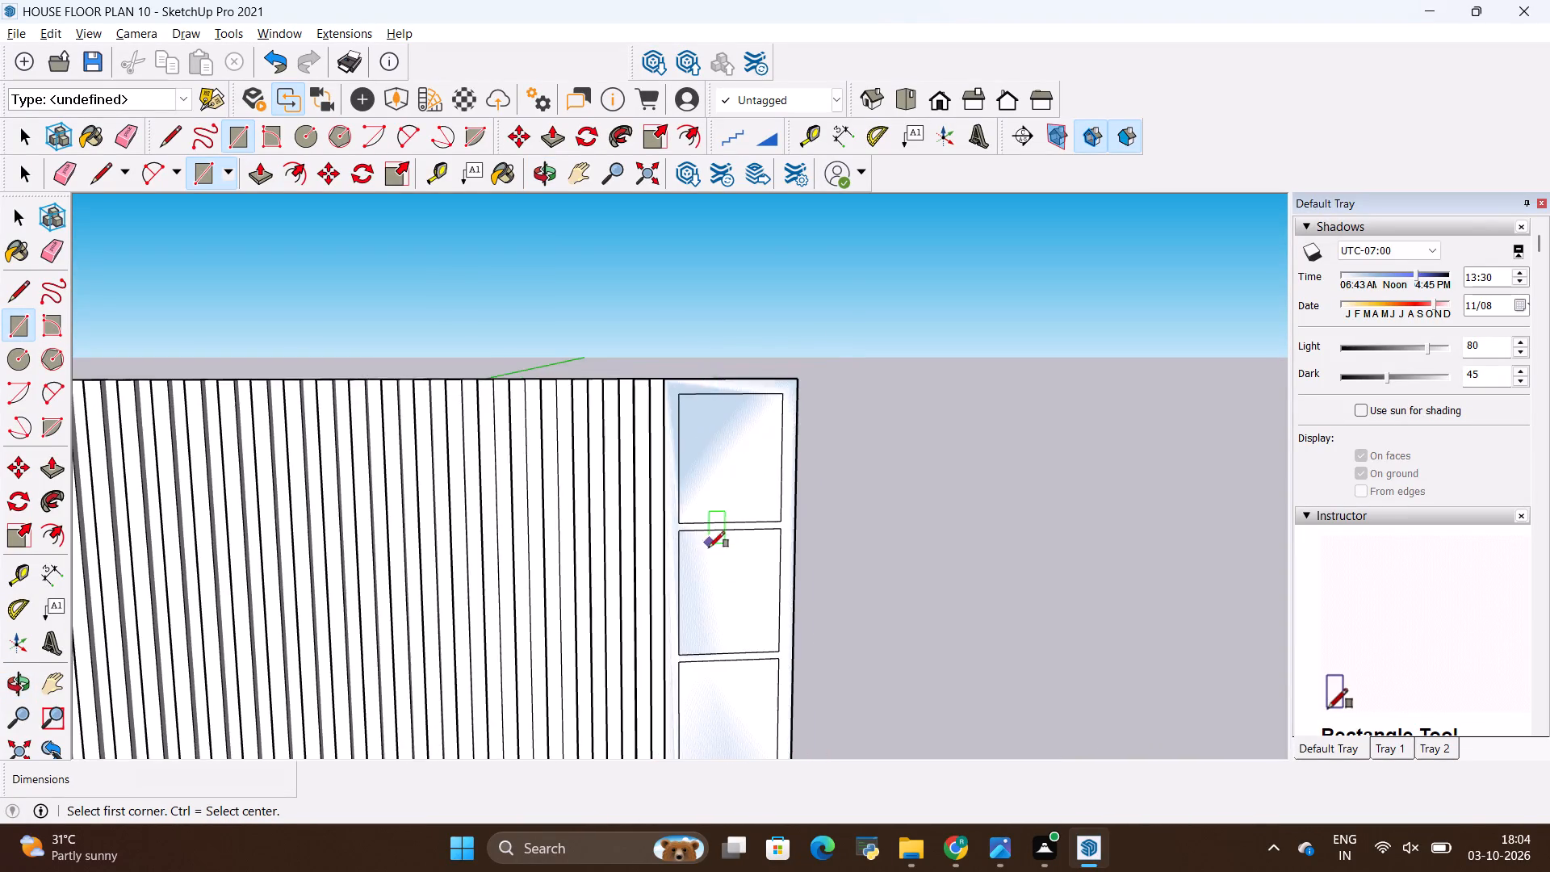
Draw rectangles over the shelf column's second and third compartment openings from the top, each from corner to opposite corner.
scroll(714, 576, up, 4)
click(661, 501)
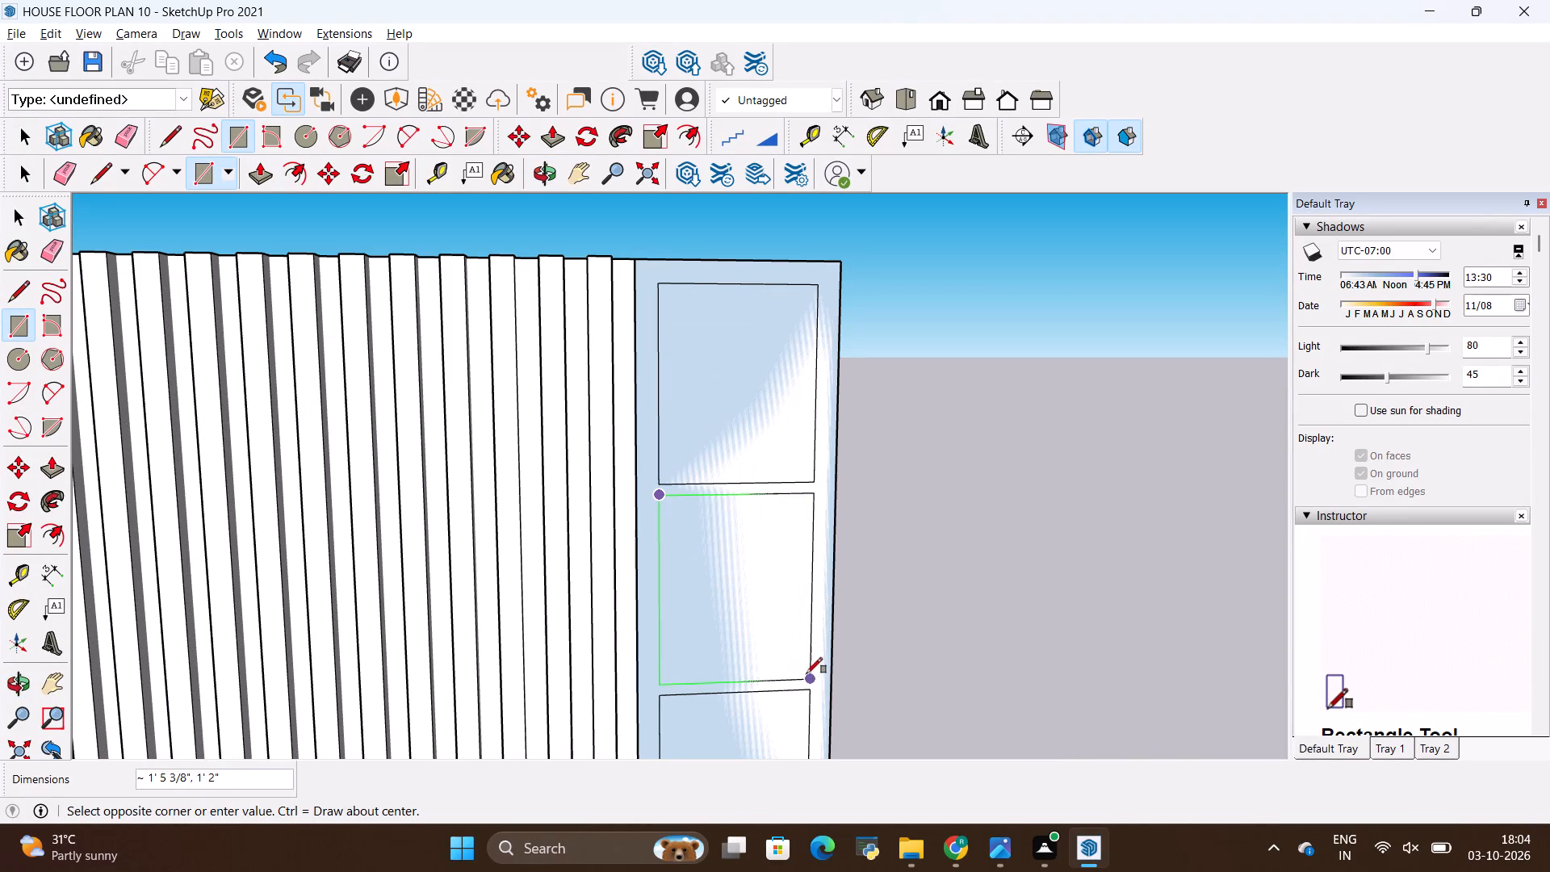
click(810, 677)
scroll(702, 454, down, 4)
scroll(674, 559, down, 5)
scroll(683, 692, up, 8)
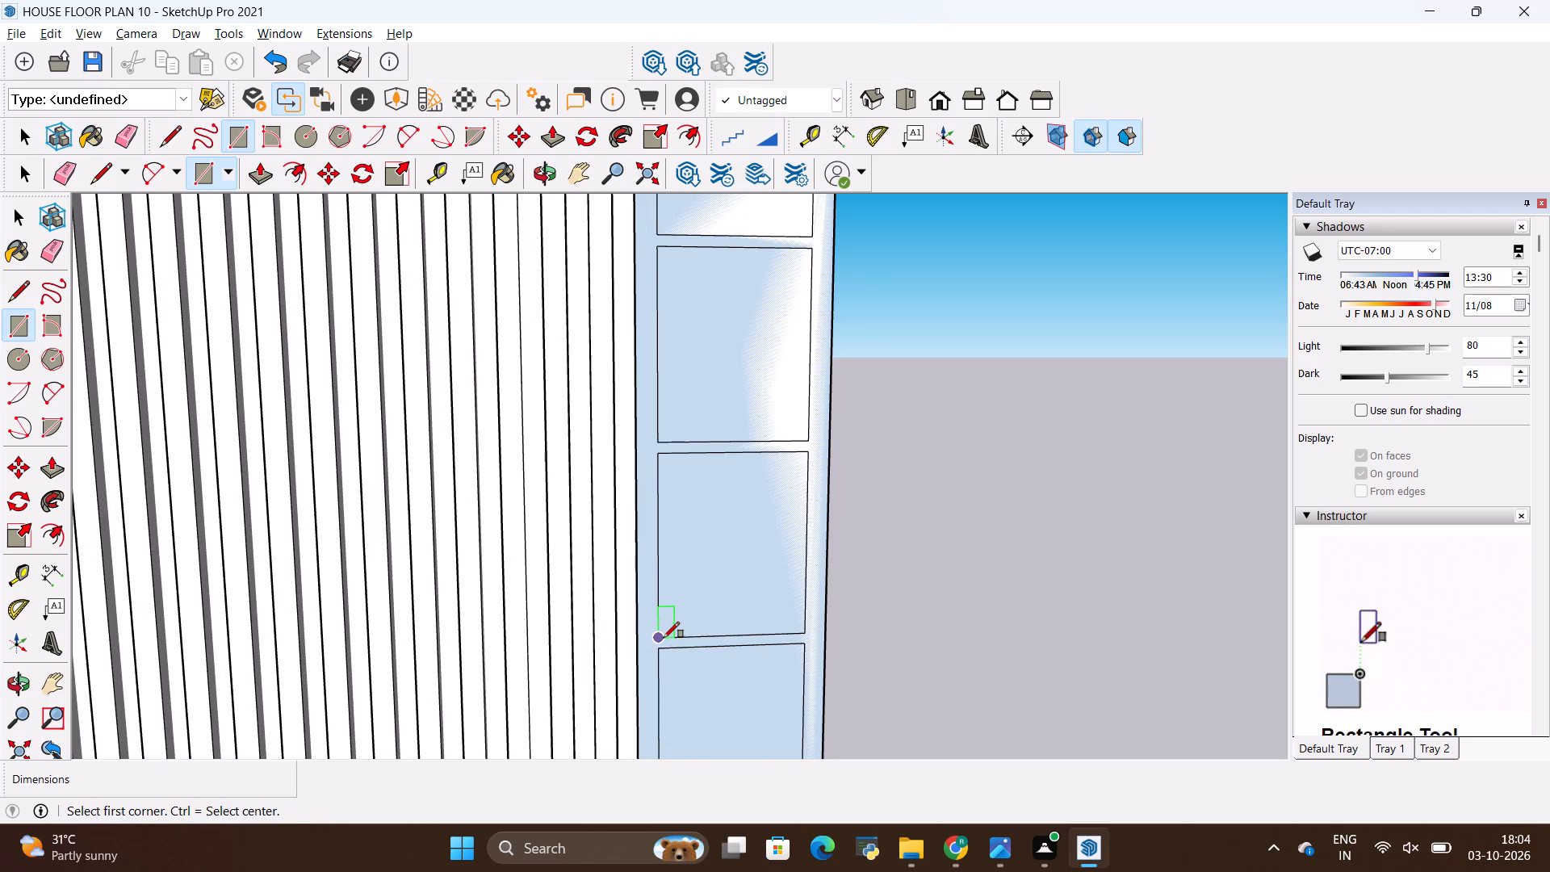
click(664, 638)
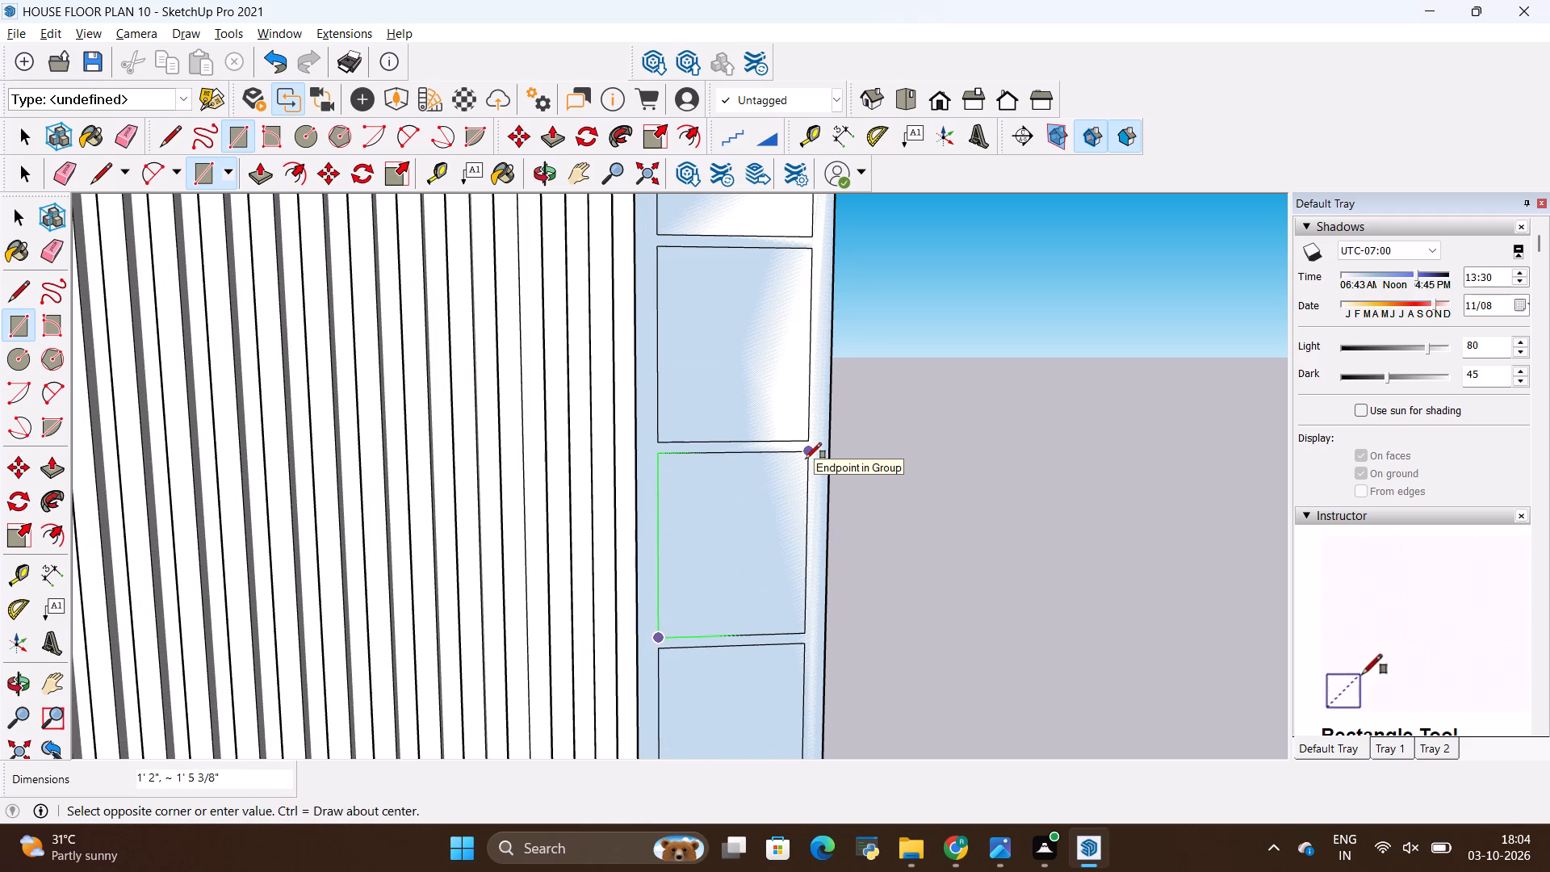
click(806, 459)
Draw rectangles over the fourth and fifth compartment openings, each from its lower corner near the slats to the opposite upper corner.
scroll(630, 446, down, 8)
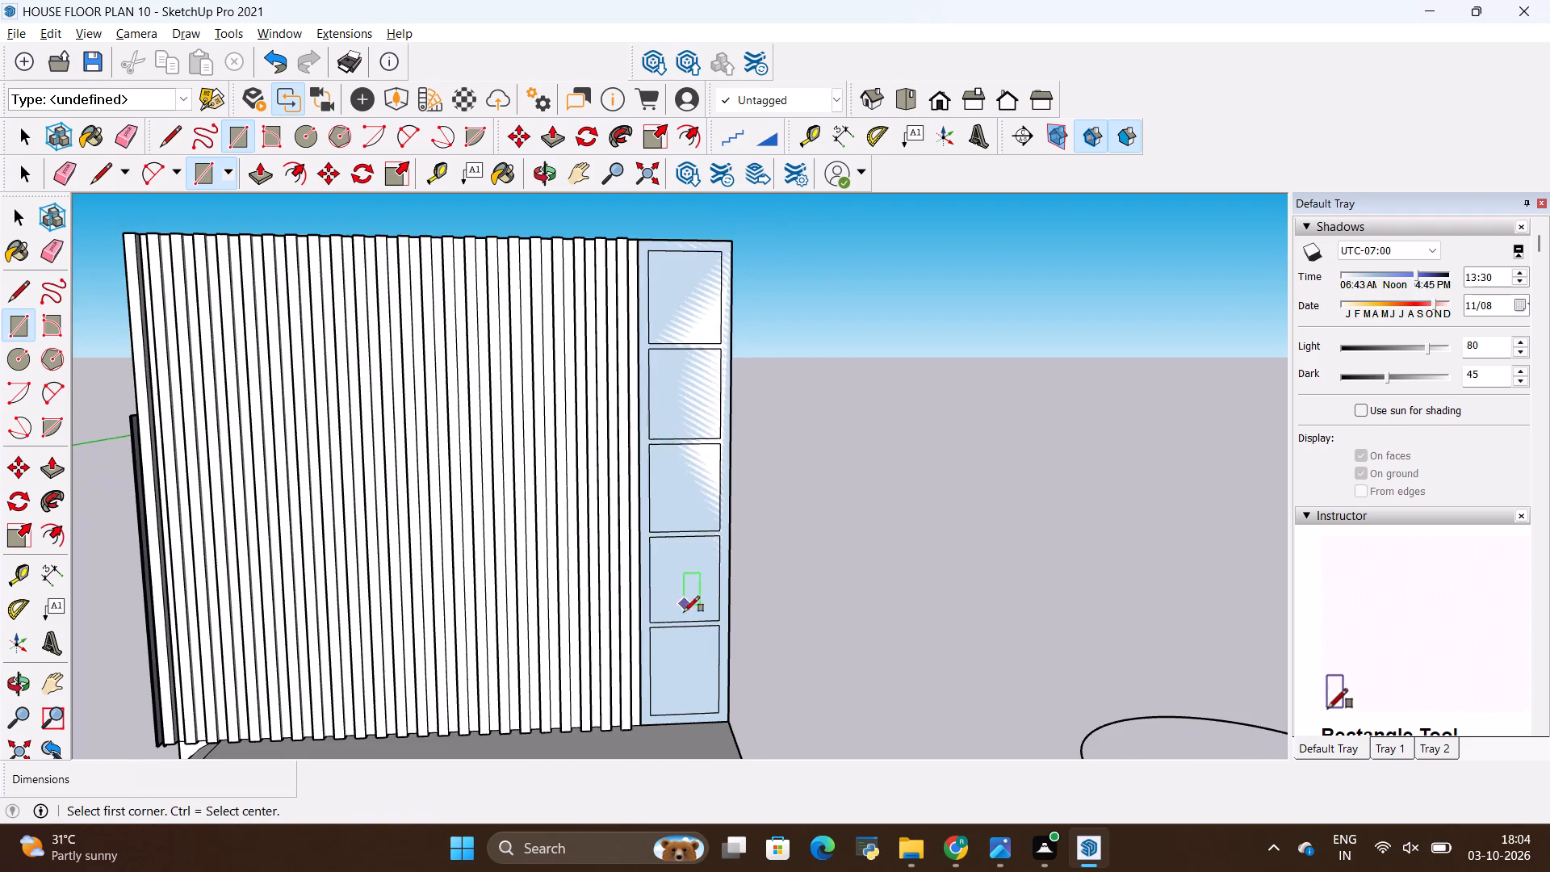
scroll(681, 662, up, 8)
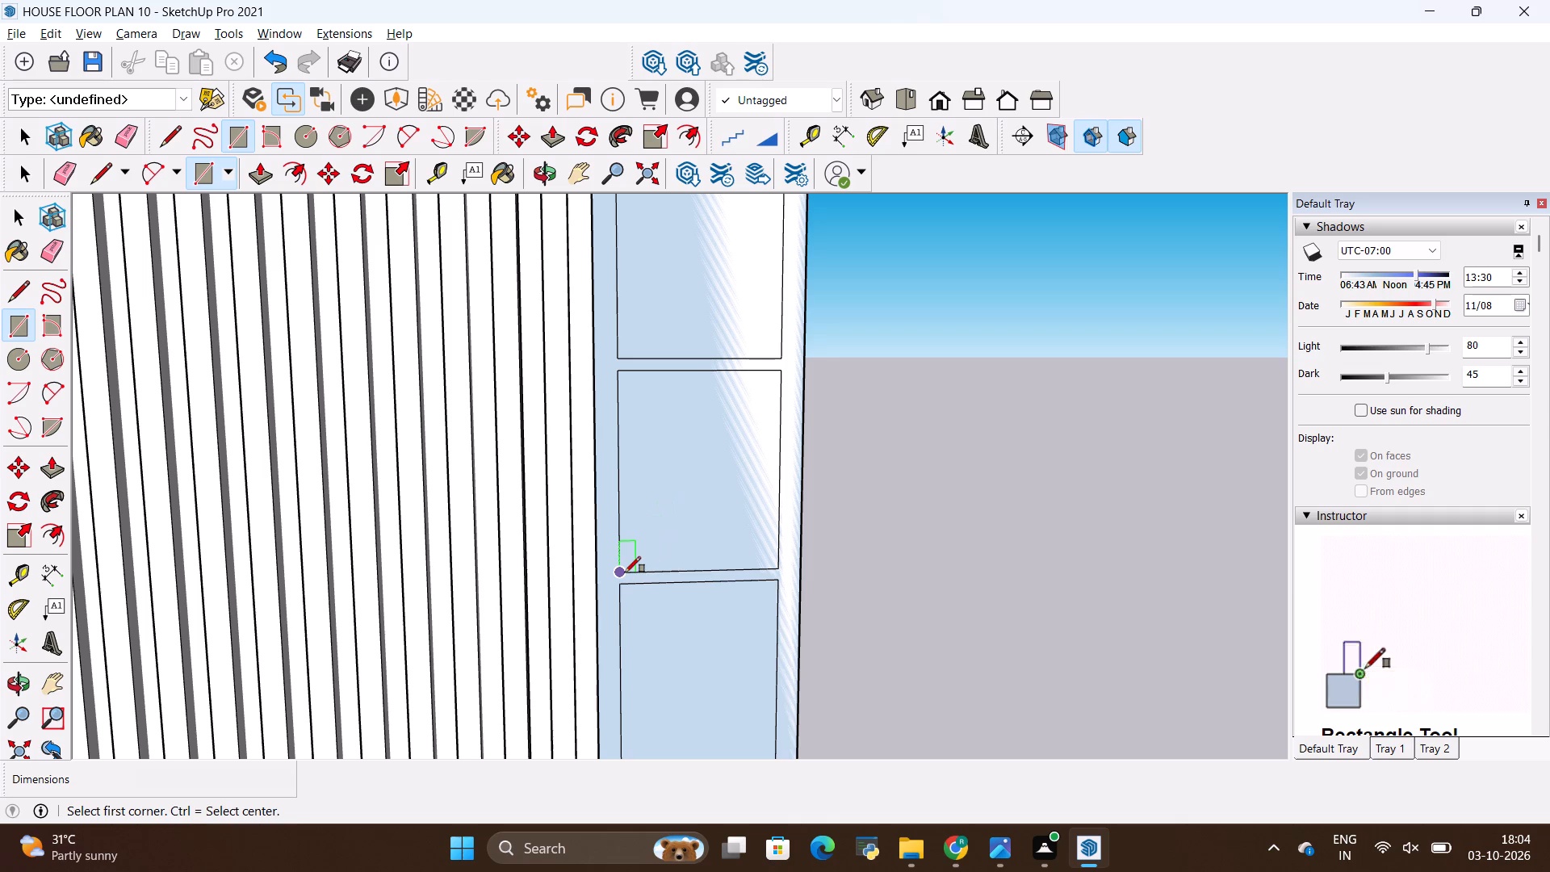
click(625, 572)
click(780, 373)
scroll(720, 351, down, 4)
click(656, 652)
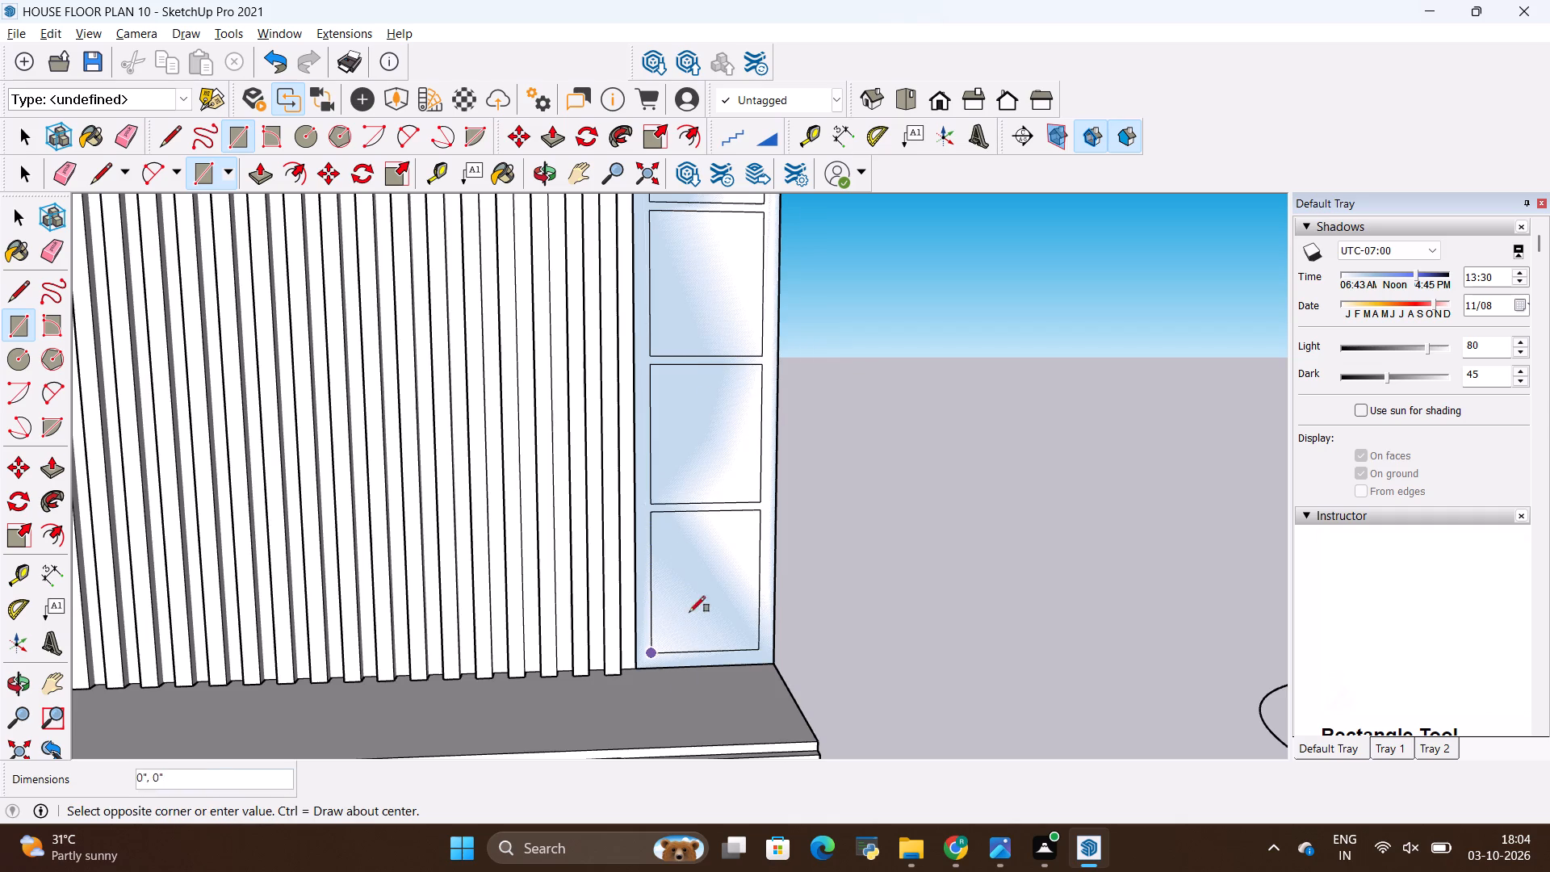
click(758, 511)
Push/Pull the shelf column's frame face out 18" to give the compartments depth, and clear the selection.
scroll(763, 542, up, 5)
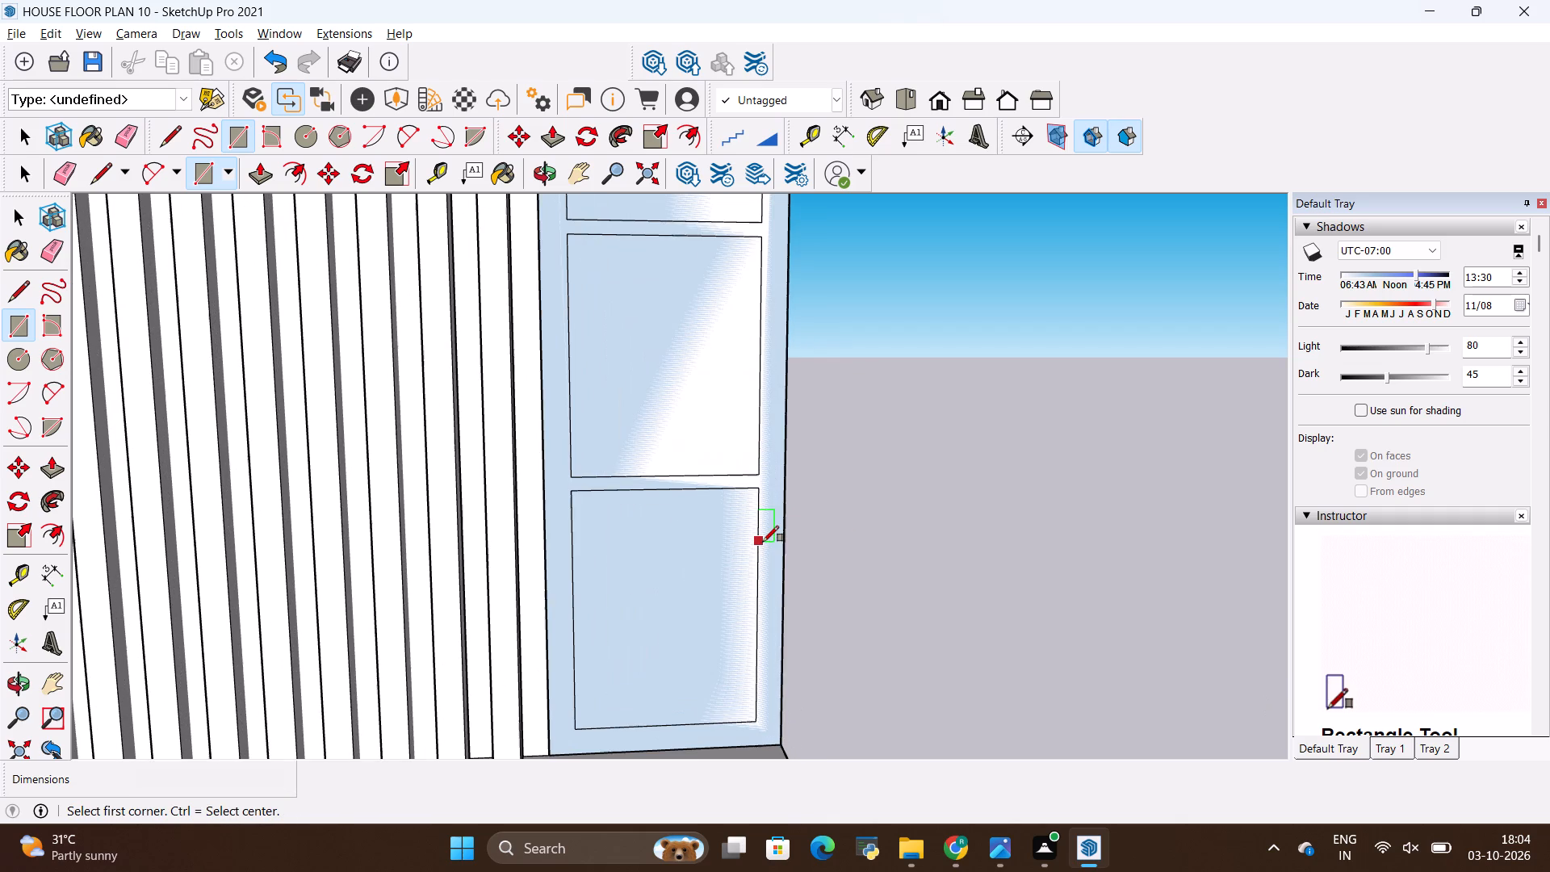
key(p)
click(779, 537)
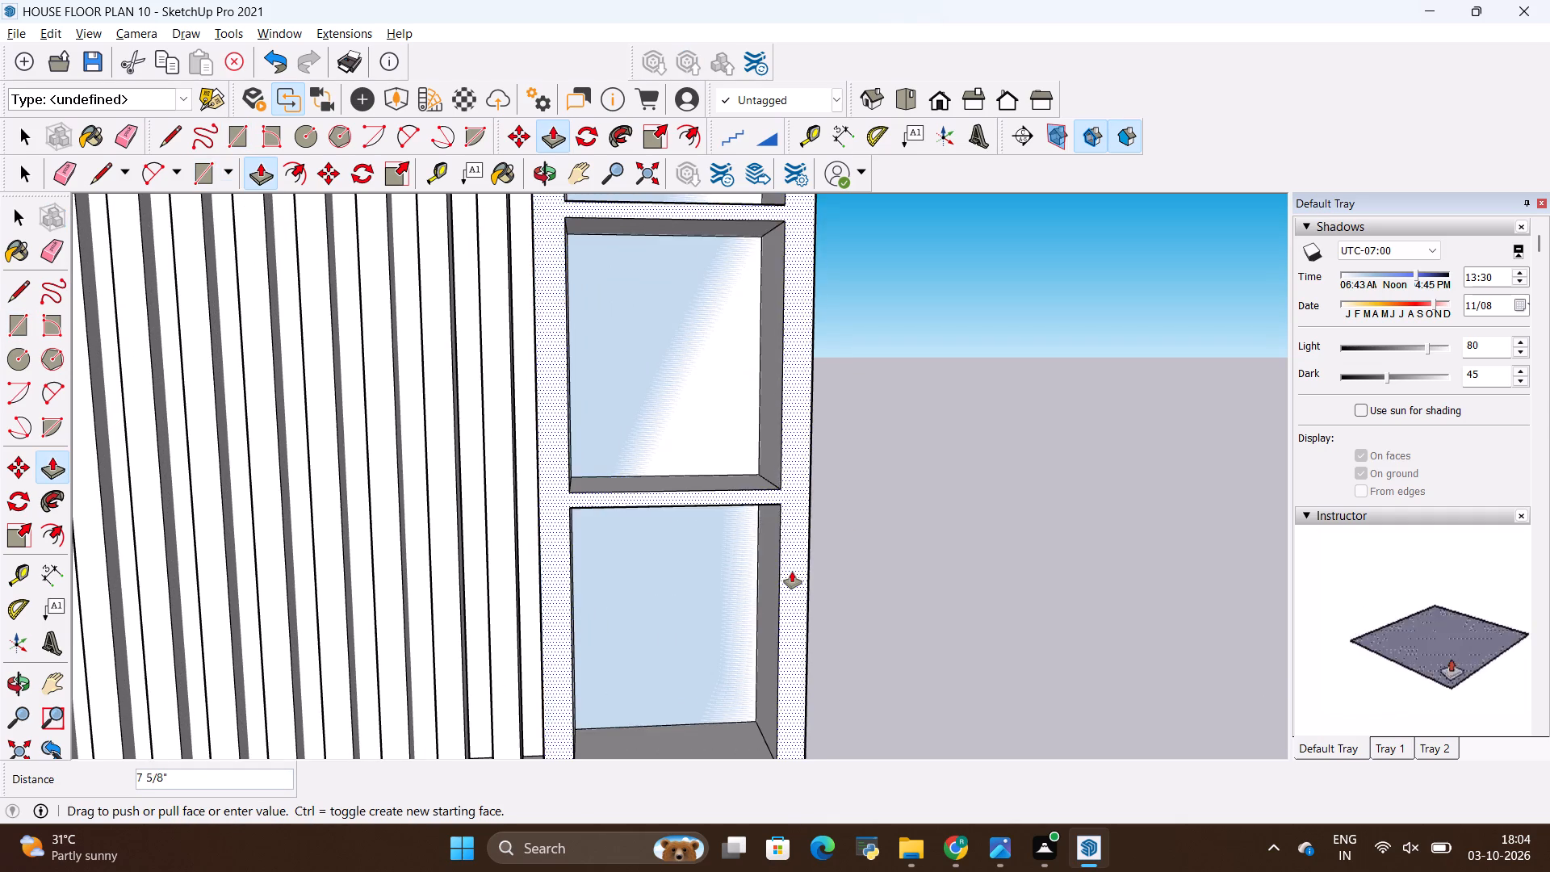
scroll(792, 572, down, 11)
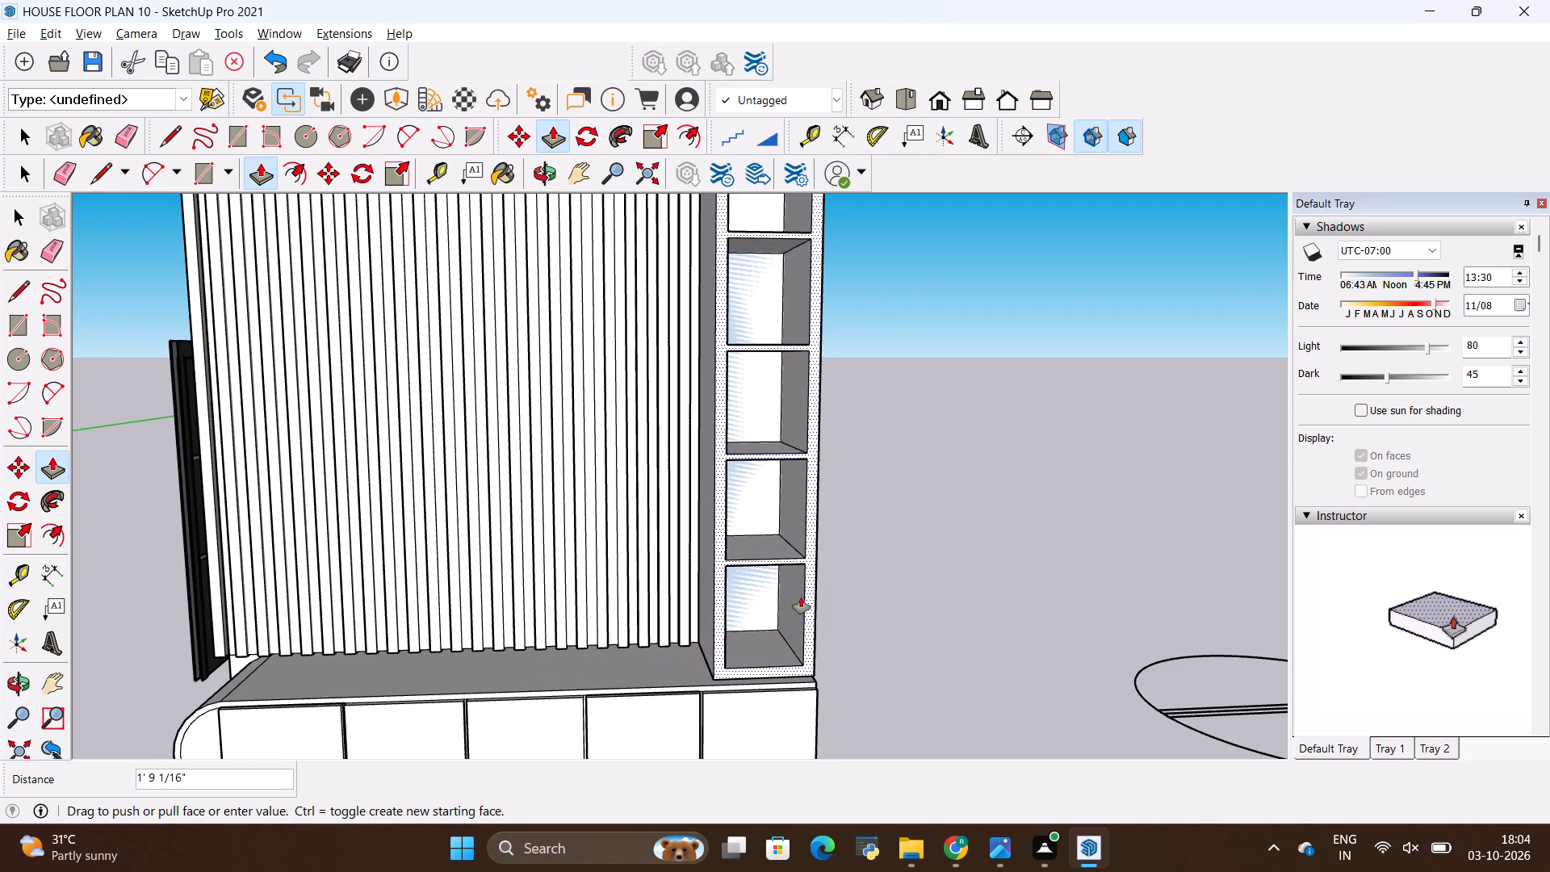
key(BackSpace)
text(18)
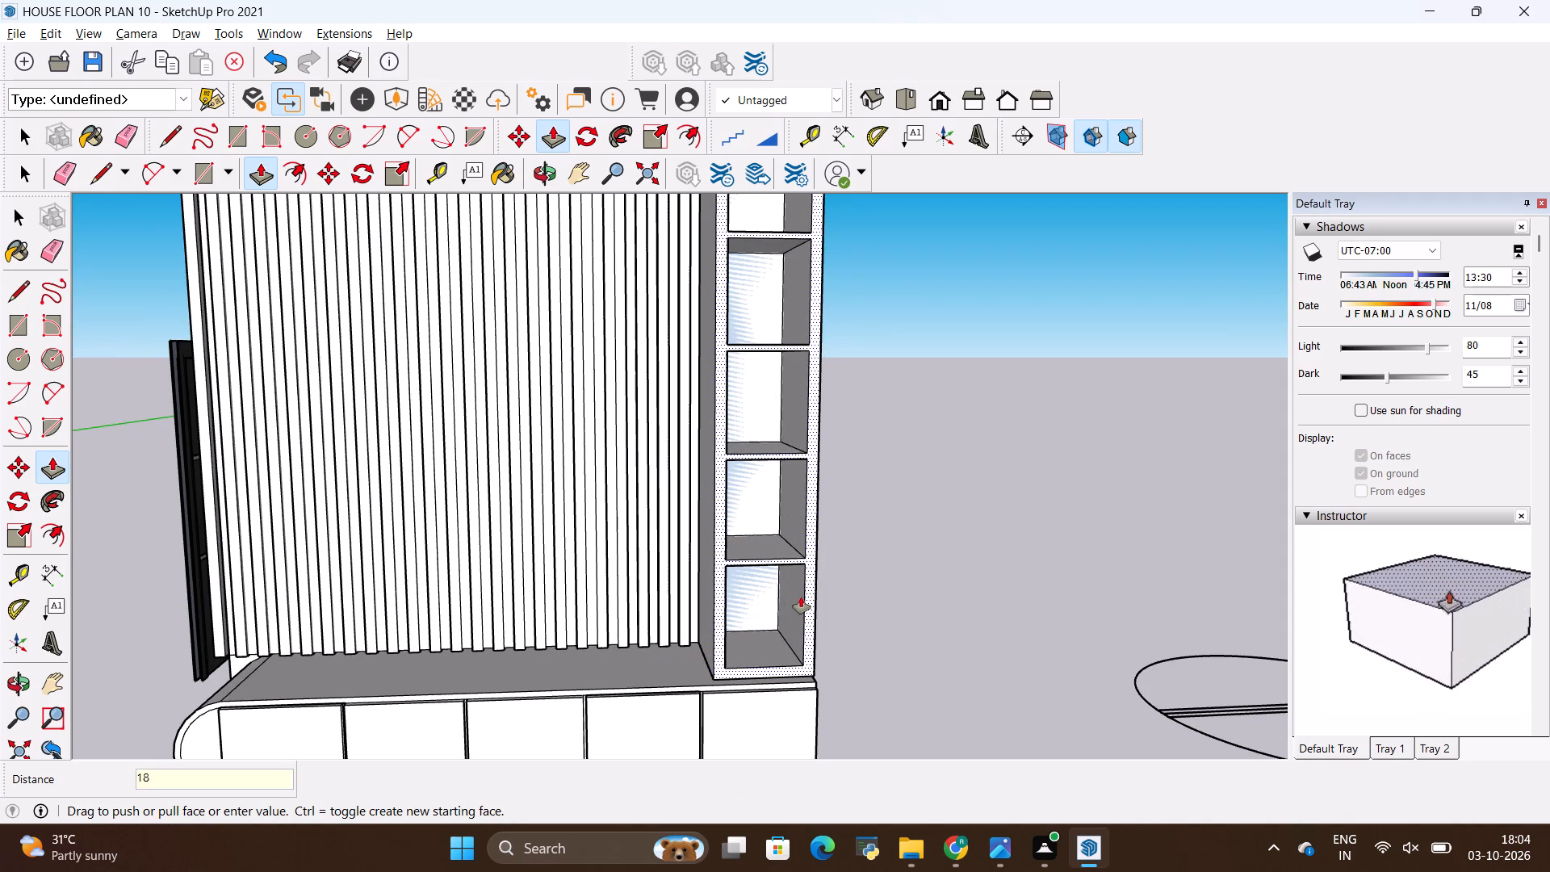
key(shift+quotedbl)
key(Return)
key(Escape)
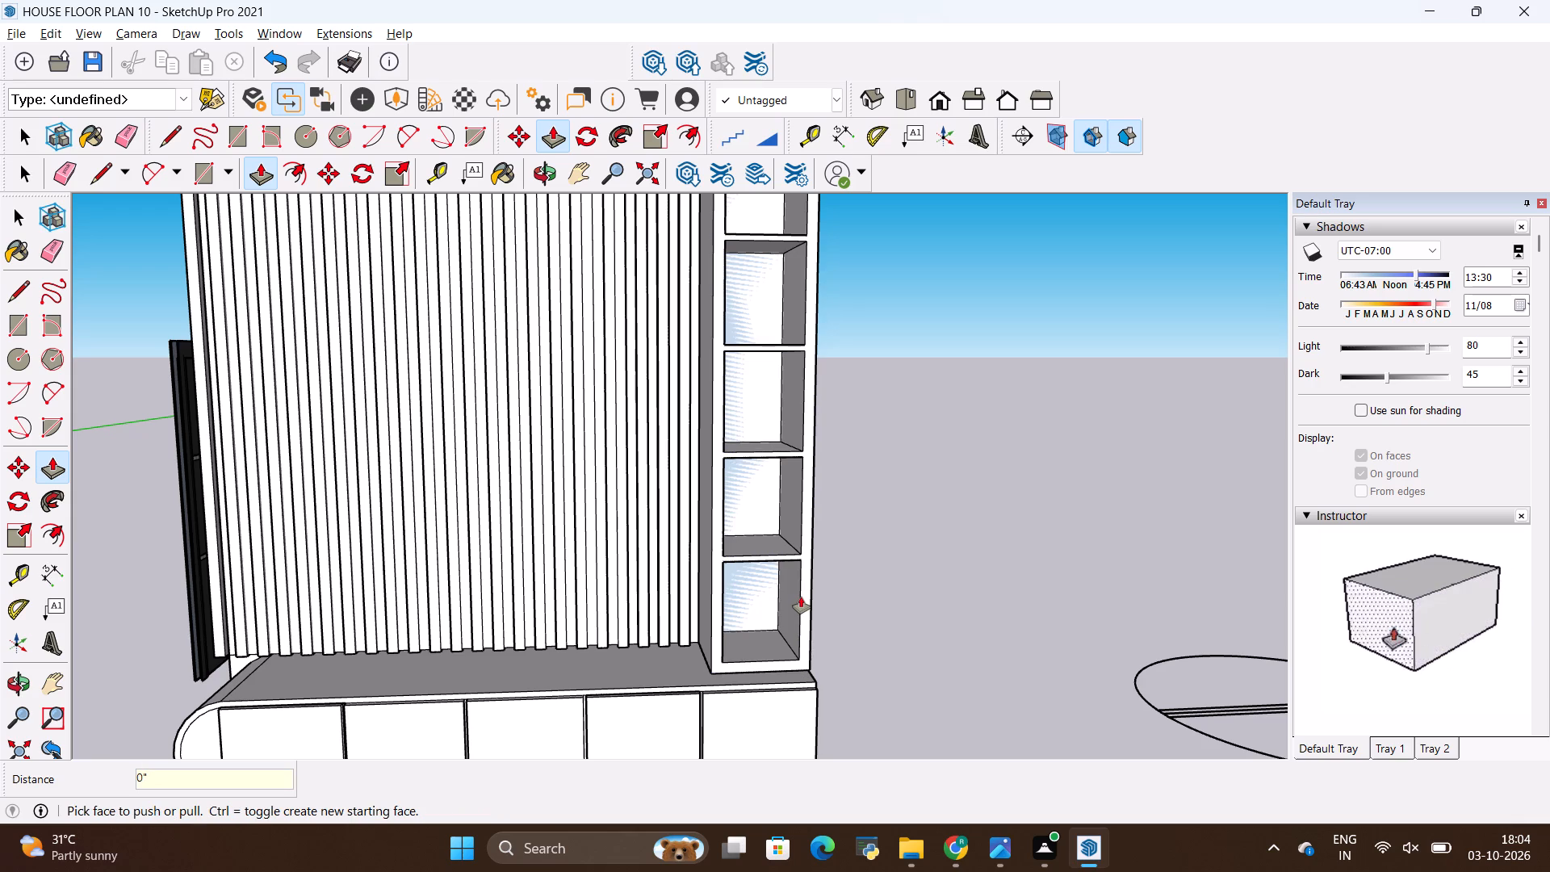
key(space)
click(851, 582)
Examine the whole wall unit from the front and side, including the rounded end of the base cabinet.
scroll(846, 598, down, 9)
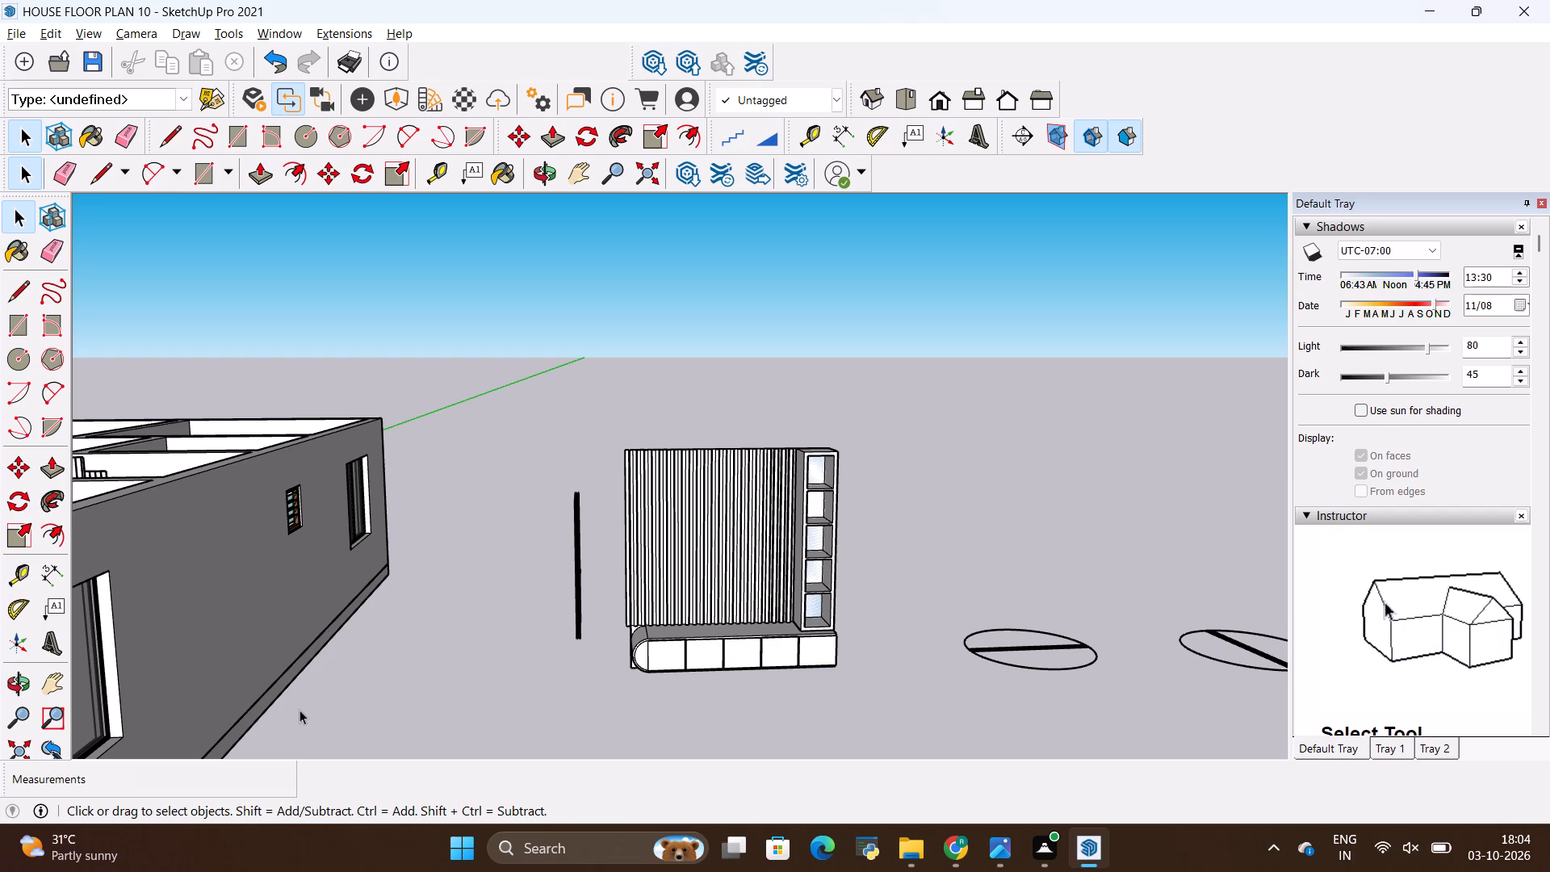
scroll(806, 685, up, 9)
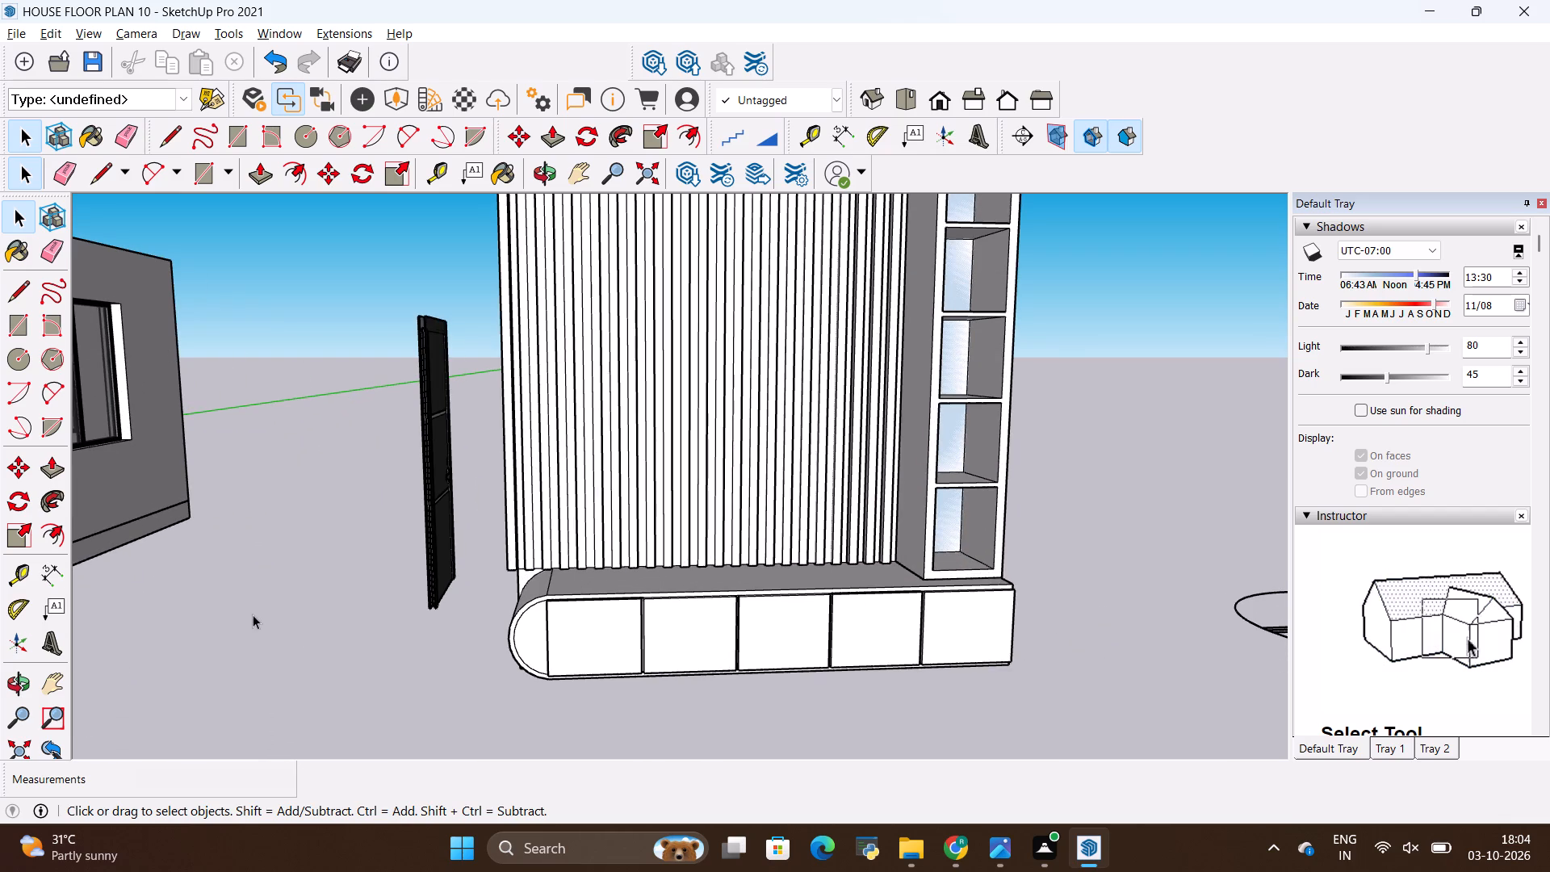
scroll(377, 631, up, 1)
middle_drag(377, 631, 946, 462)
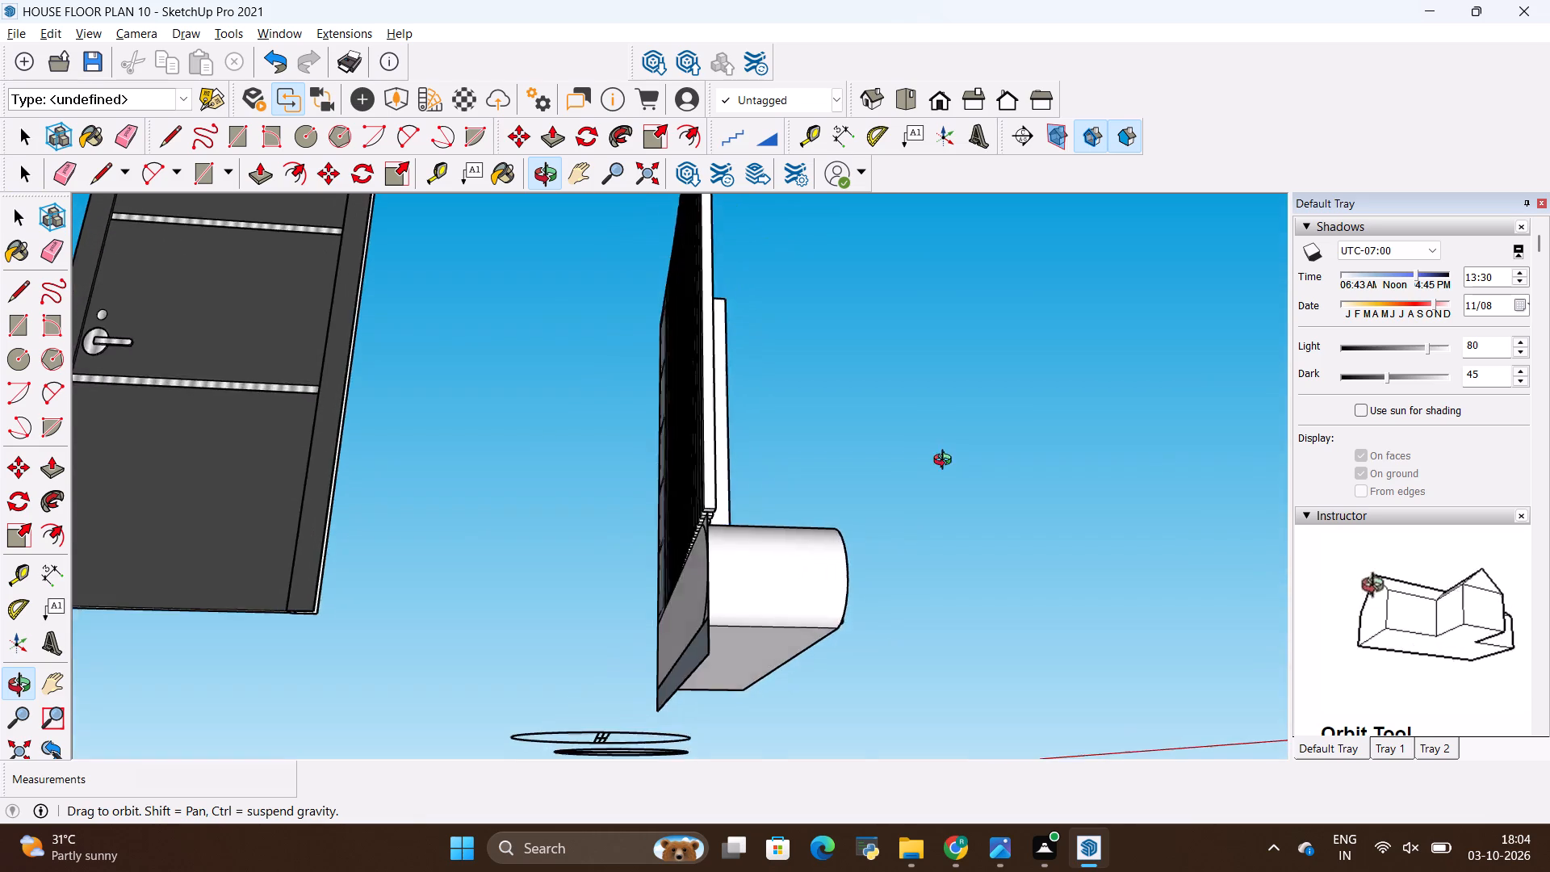
middle_drag(946, 462, 282, 693)
scroll(365, 652, down, 5)
middle_drag(592, 609, 718, 569)
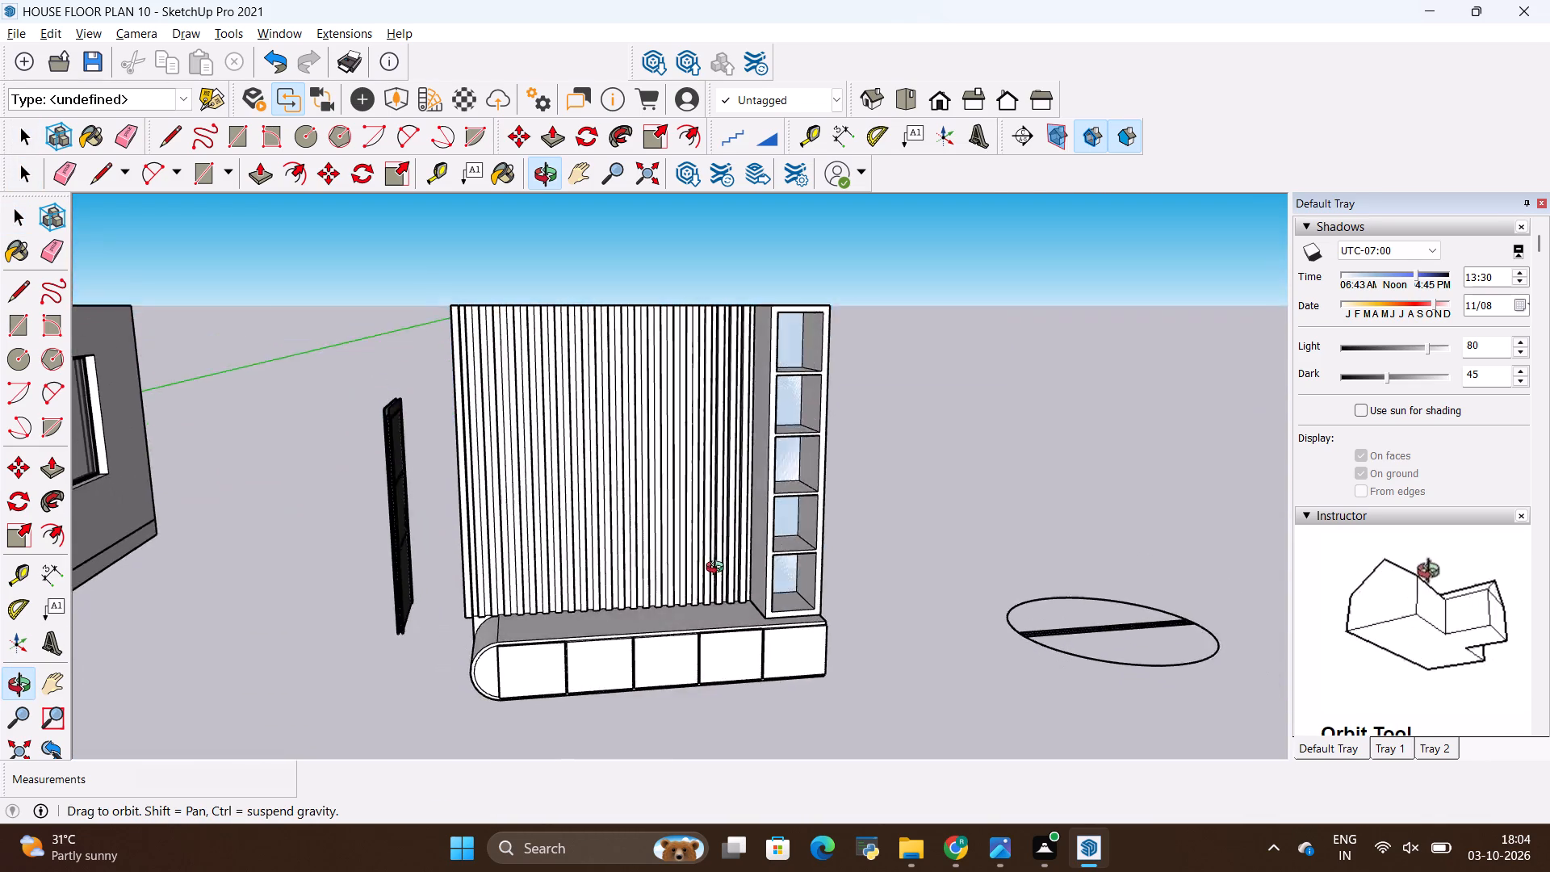
middle_drag(718, 569, 678, 434)
middle_drag(668, 642, 664, 686)
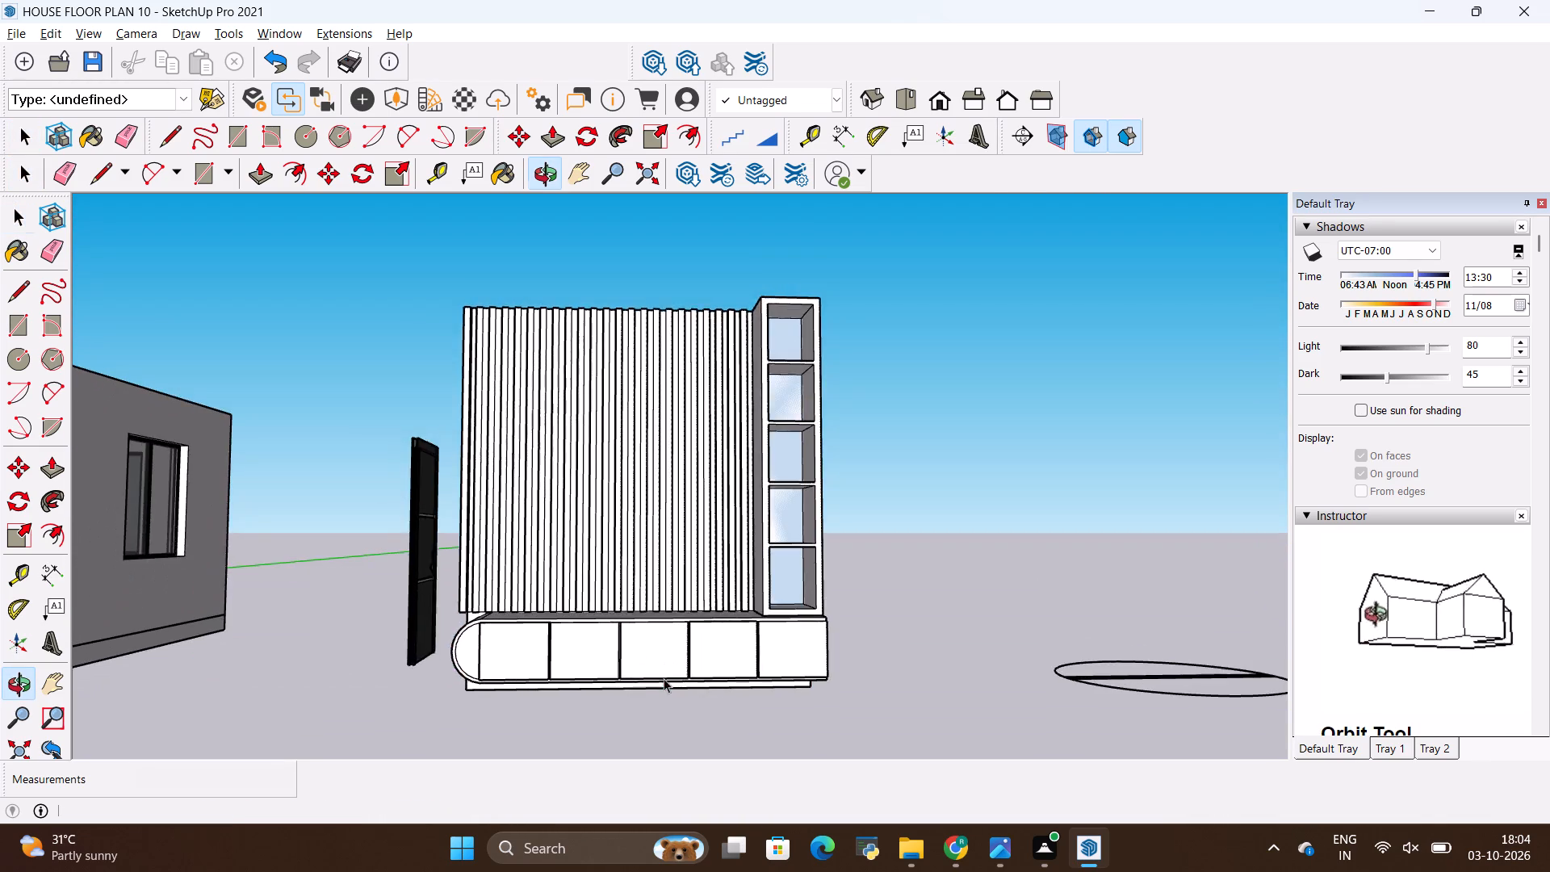
scroll(638, 564, down, 4)
middle_drag(702, 532, 790, 612)
scroll(627, 663, up, 2)
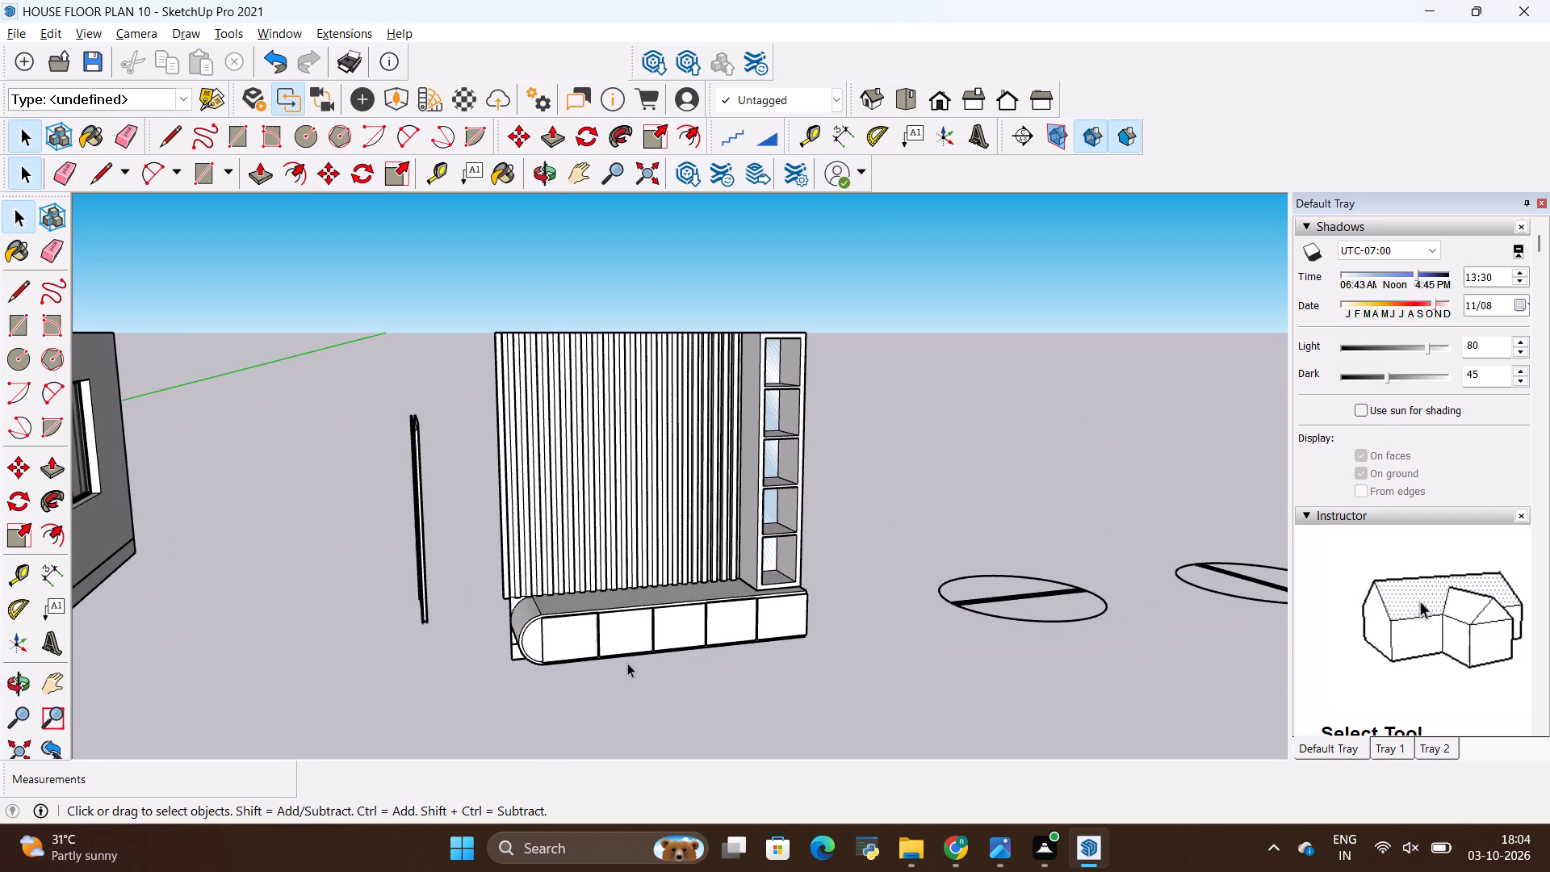
scroll(496, 649, up, 8)
scroll(501, 639, down, 1)
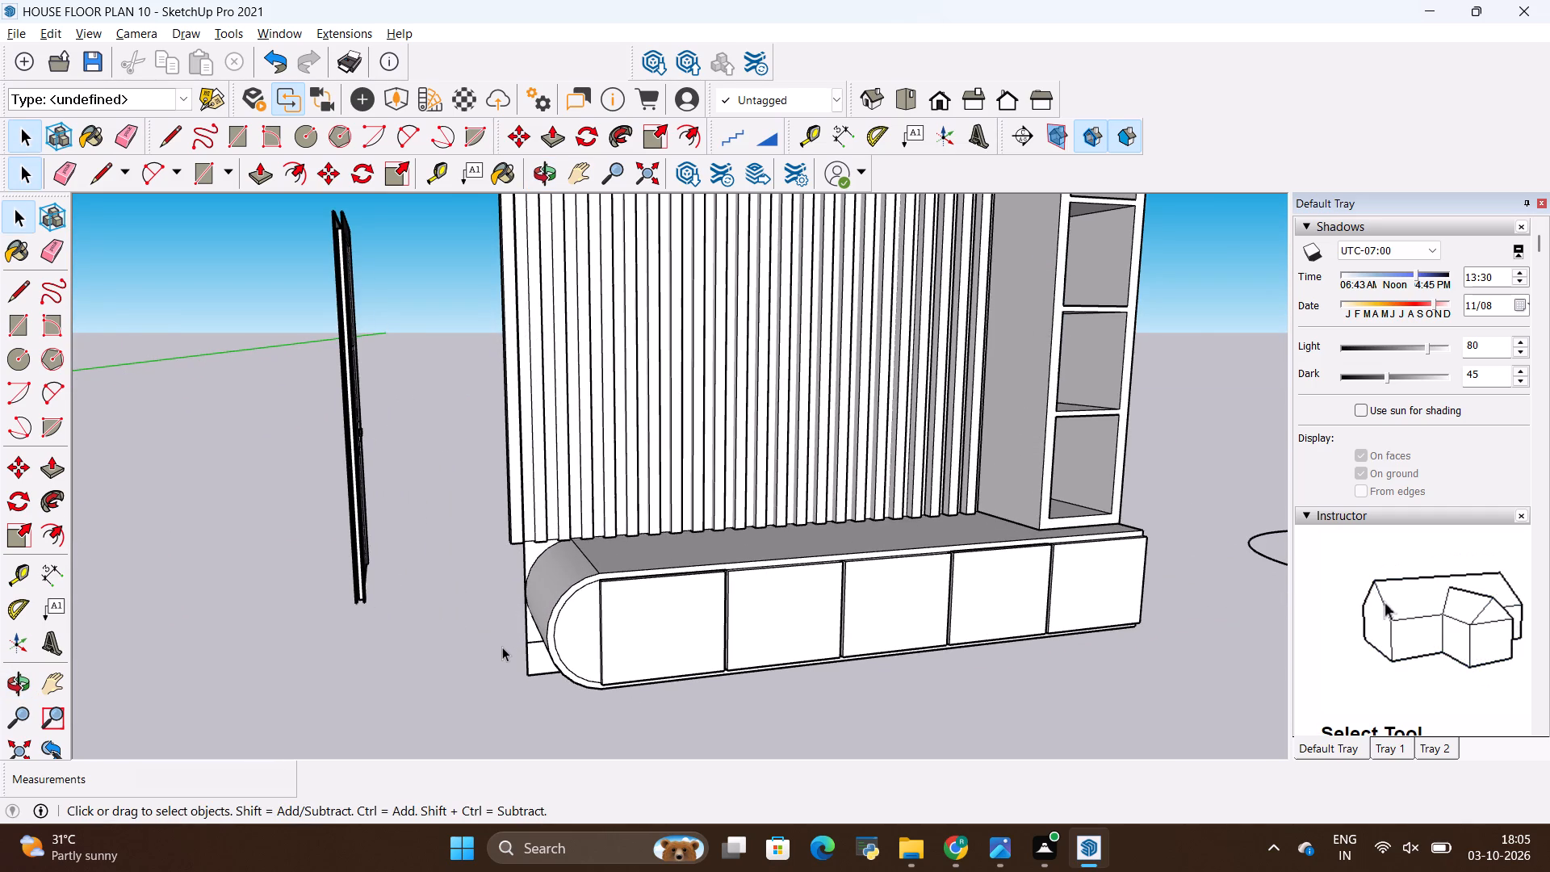
scroll(506, 576, down, 4)
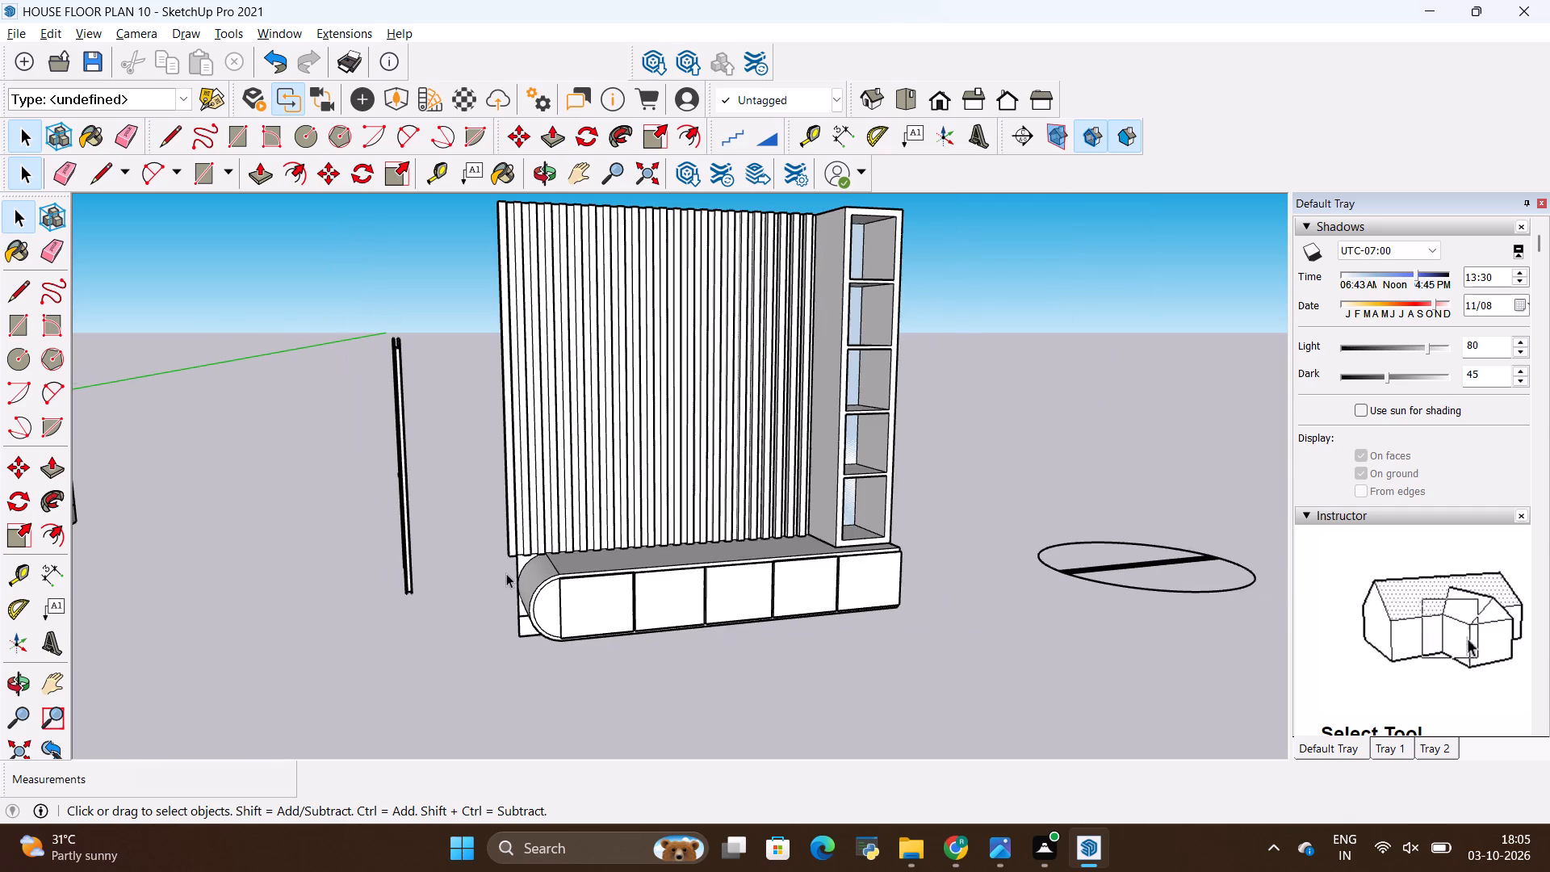
Draw a rectangle about 2 7/16" by 2' from the back panel's base corner at the cabinet's rounded end to the outermost slat's bottom corner.
middle_drag(489, 564, 1072, 504)
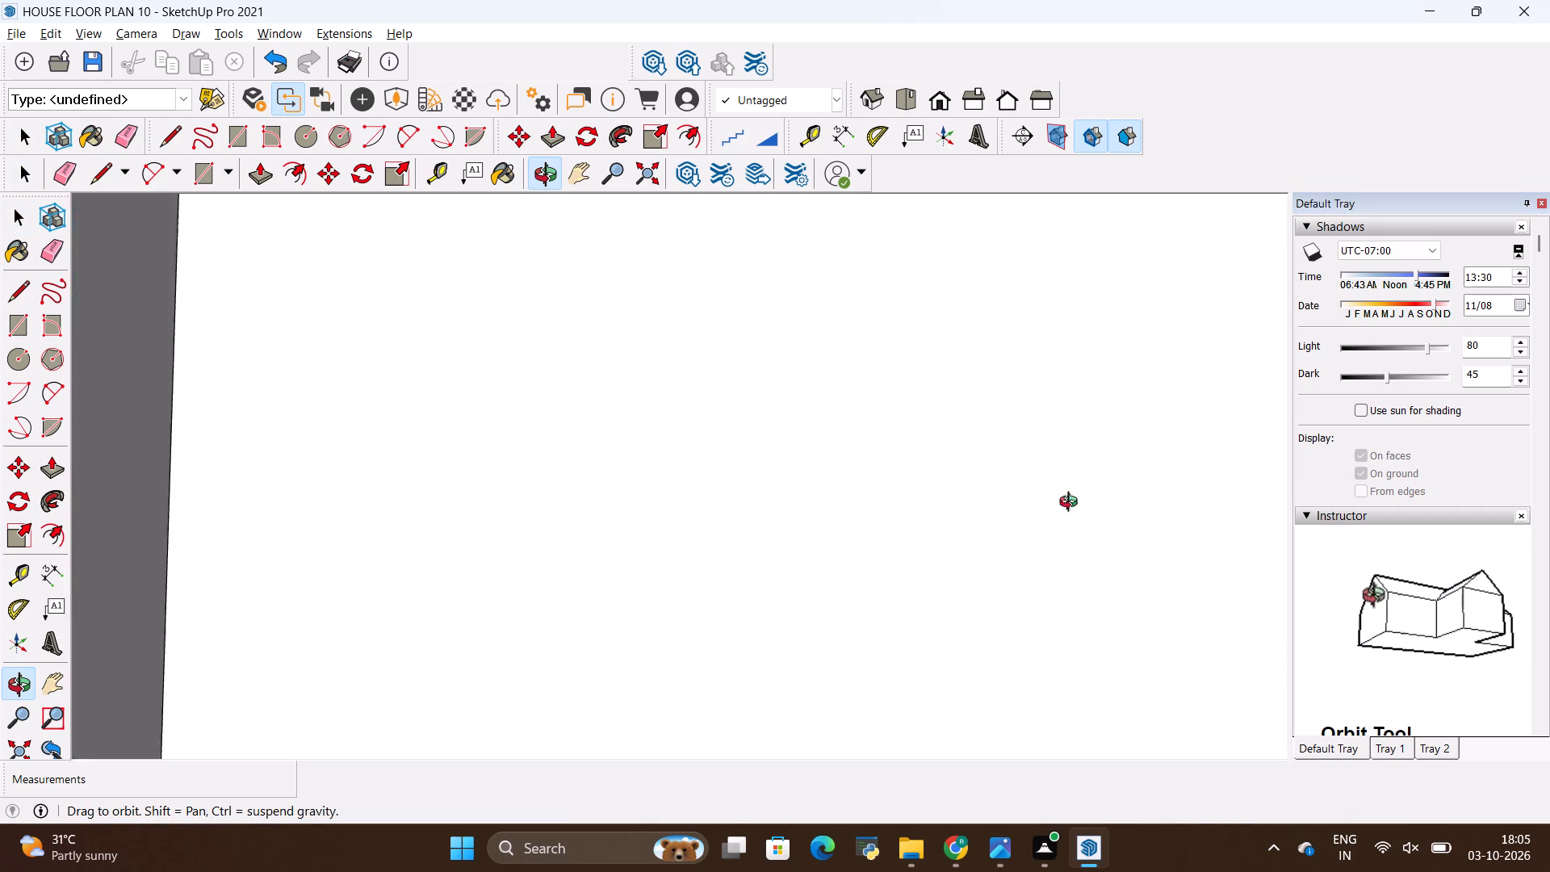
middle_drag(1072, 504, 986, 801)
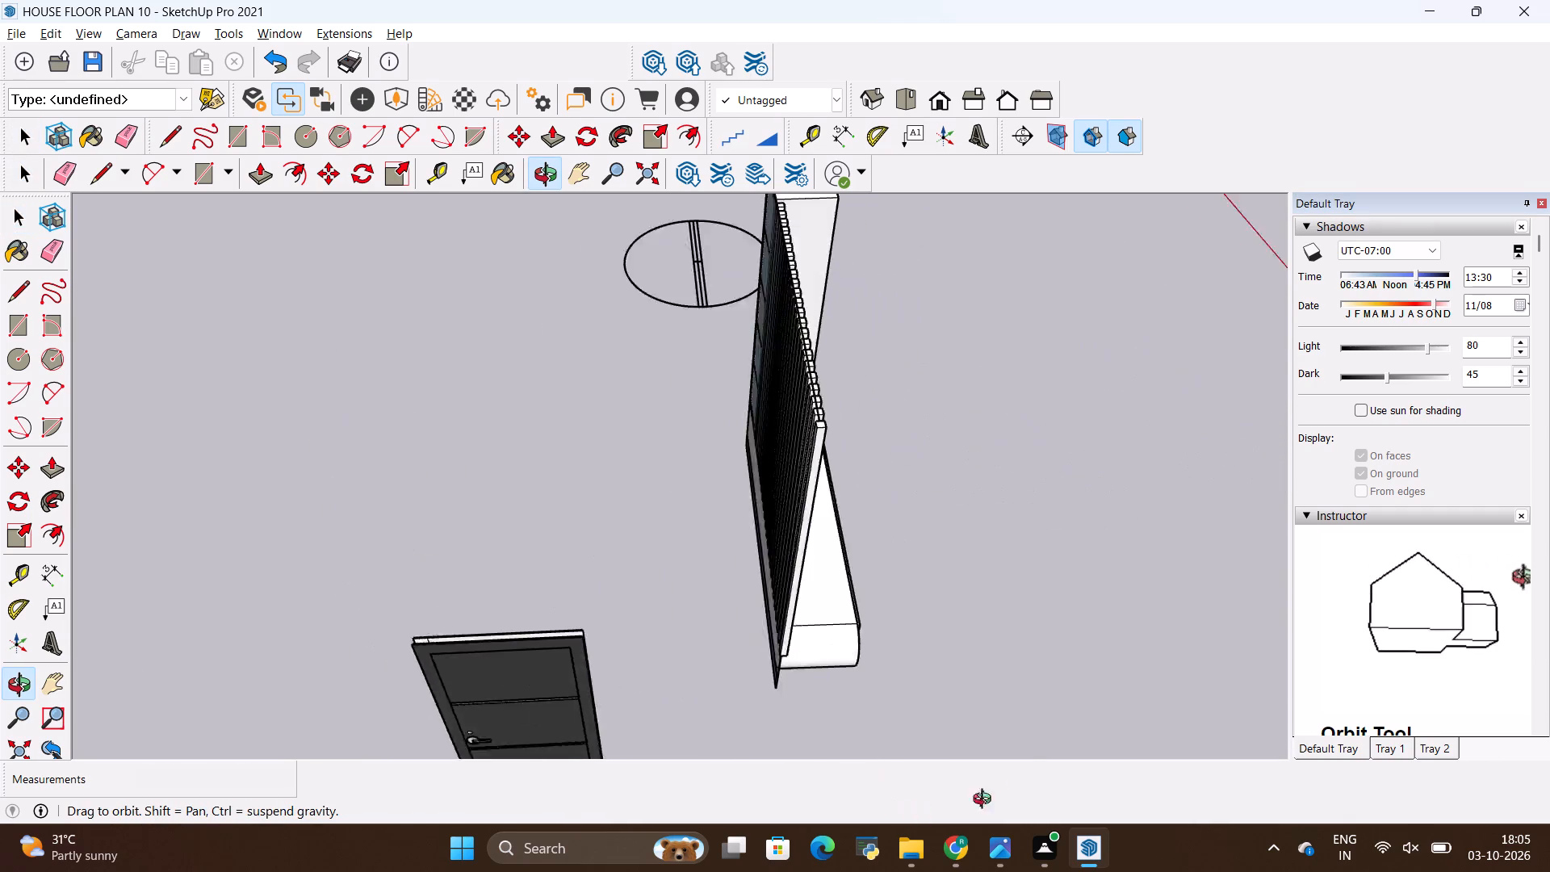
middle_drag(986, 801, 1056, 720)
middle_drag(654, 660, 1007, 623)
scroll(848, 531, up, 5)
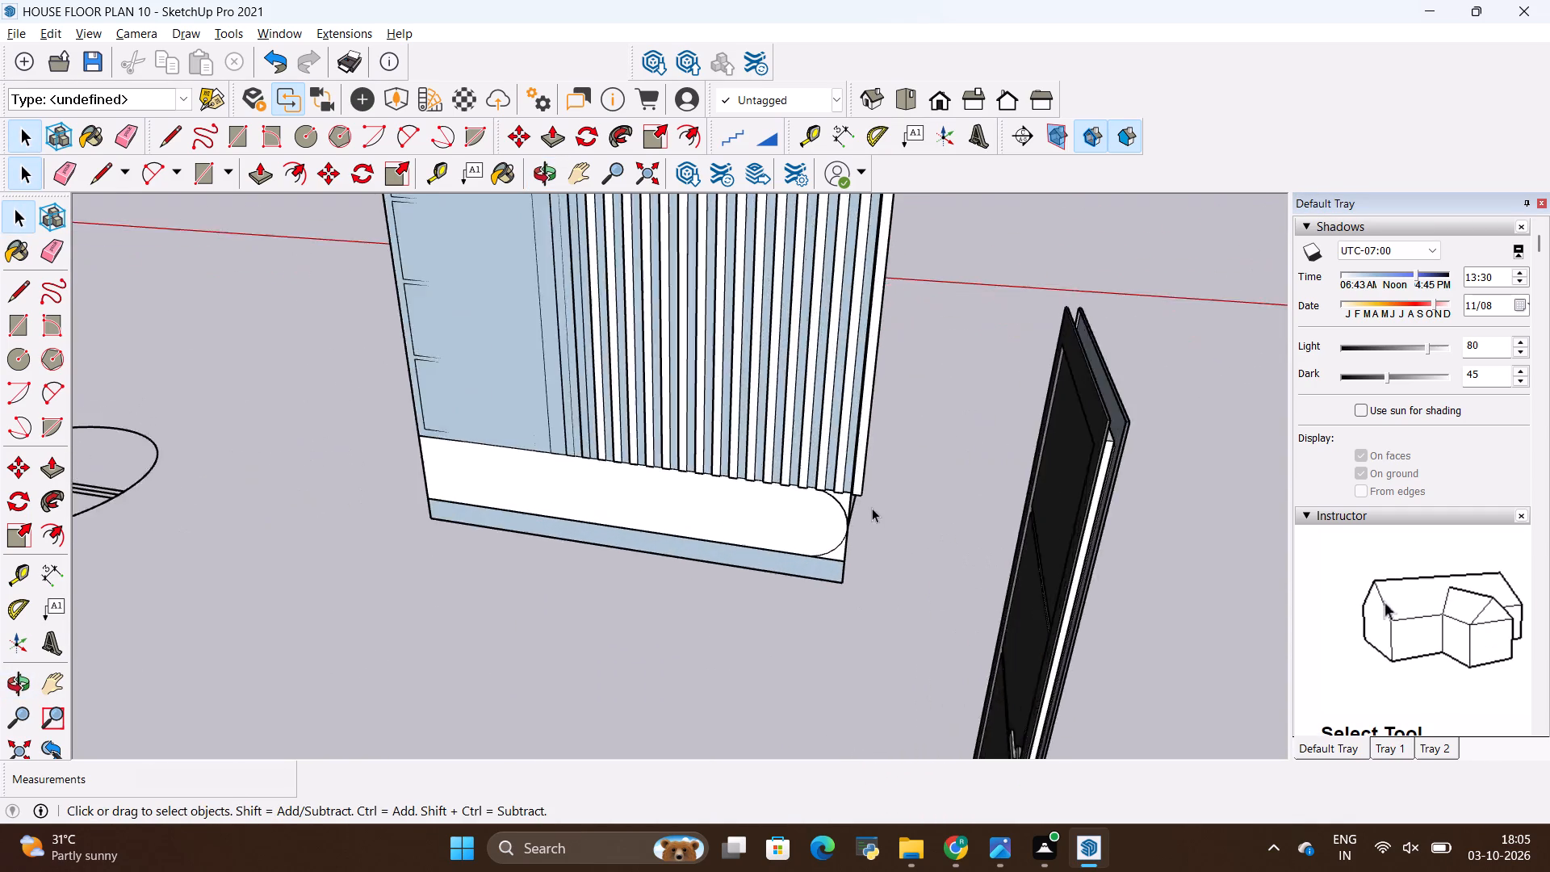
scroll(872, 508, up, 10)
scroll(769, 472, down, 5)
middle_drag(775, 690, 800, 462)
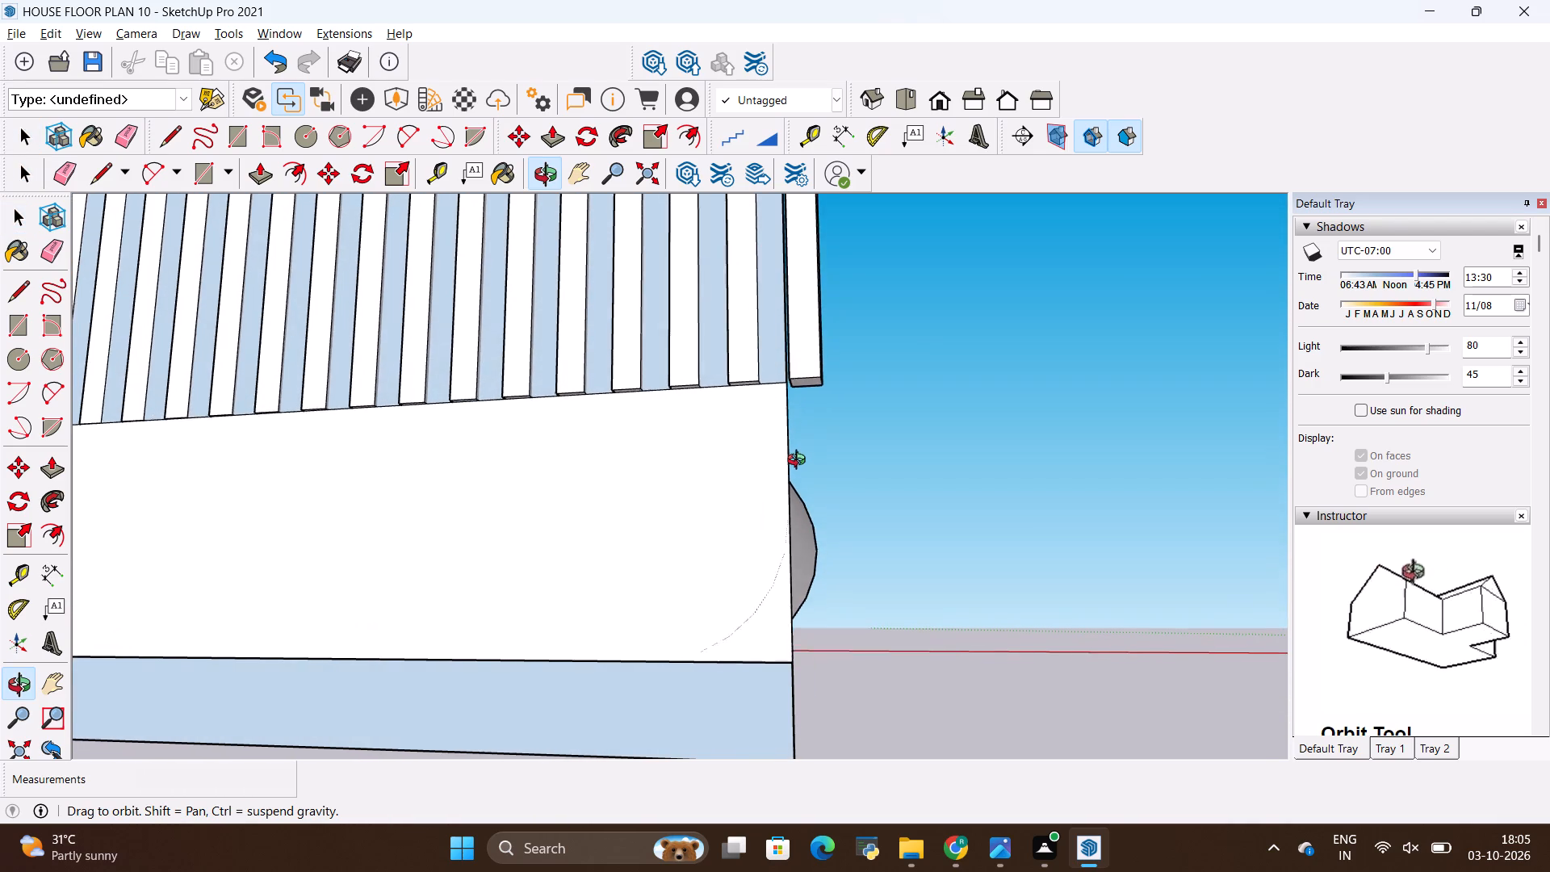
middle_drag(800, 462, 800, 463)
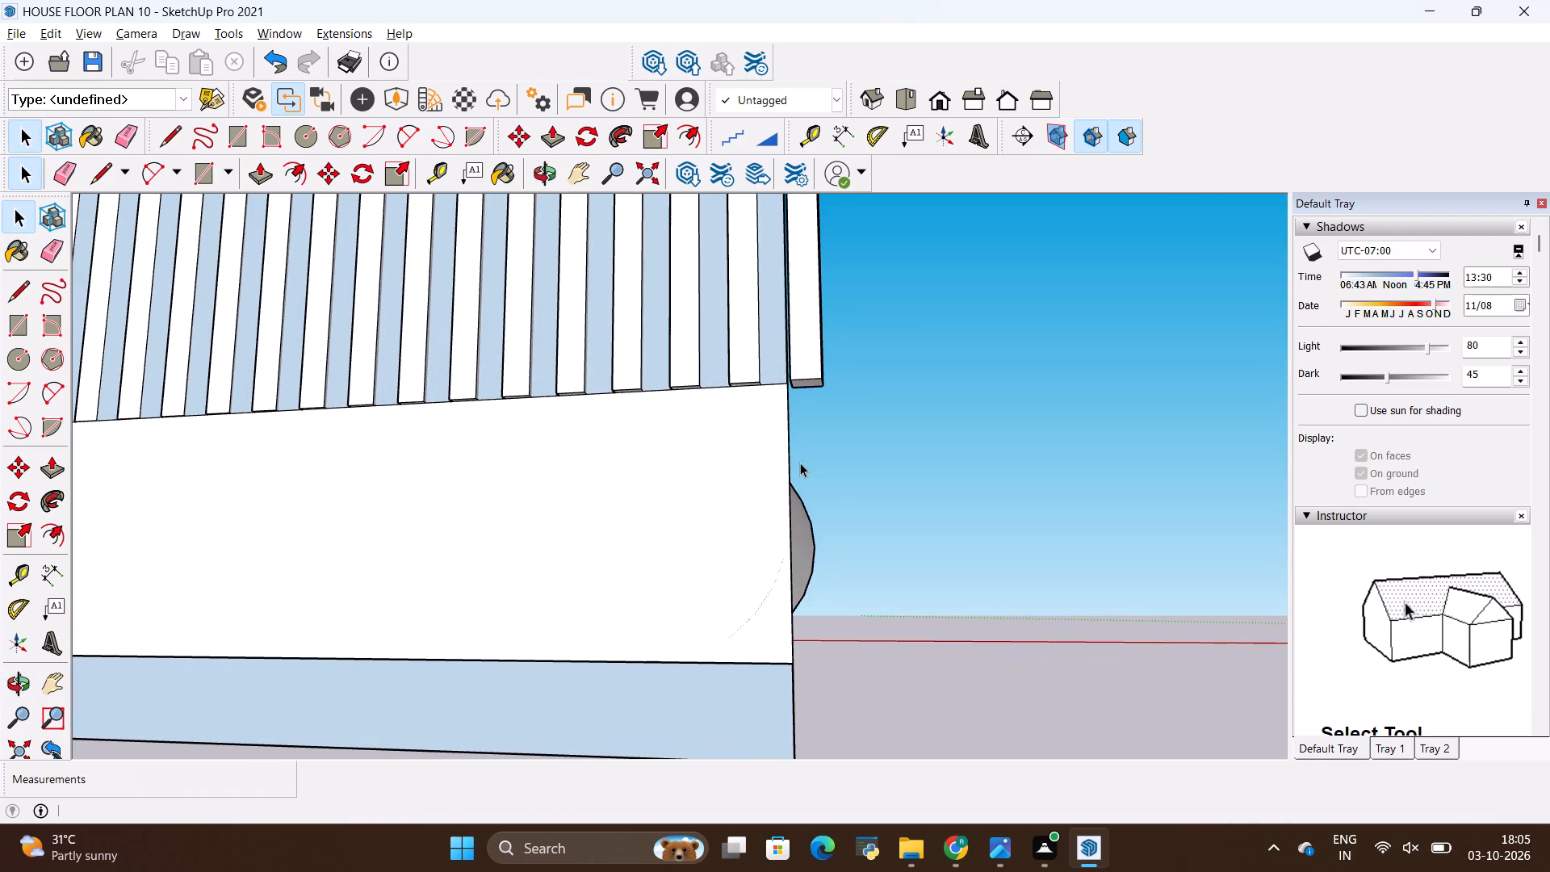
scroll(749, 421, down, 3)
scroll(782, 513, up, 2)
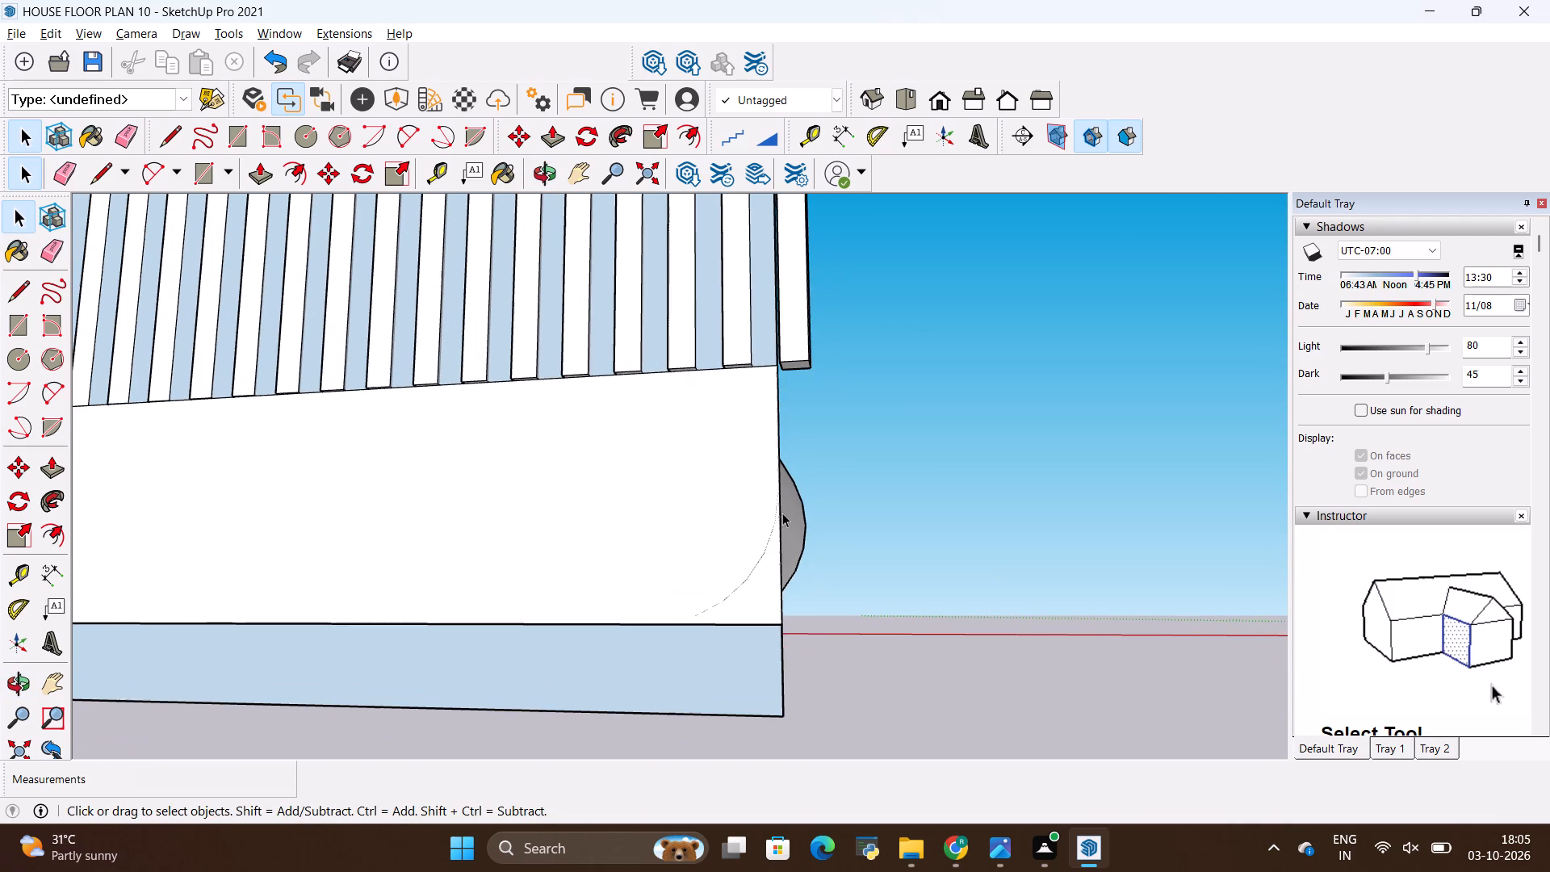
key(r)
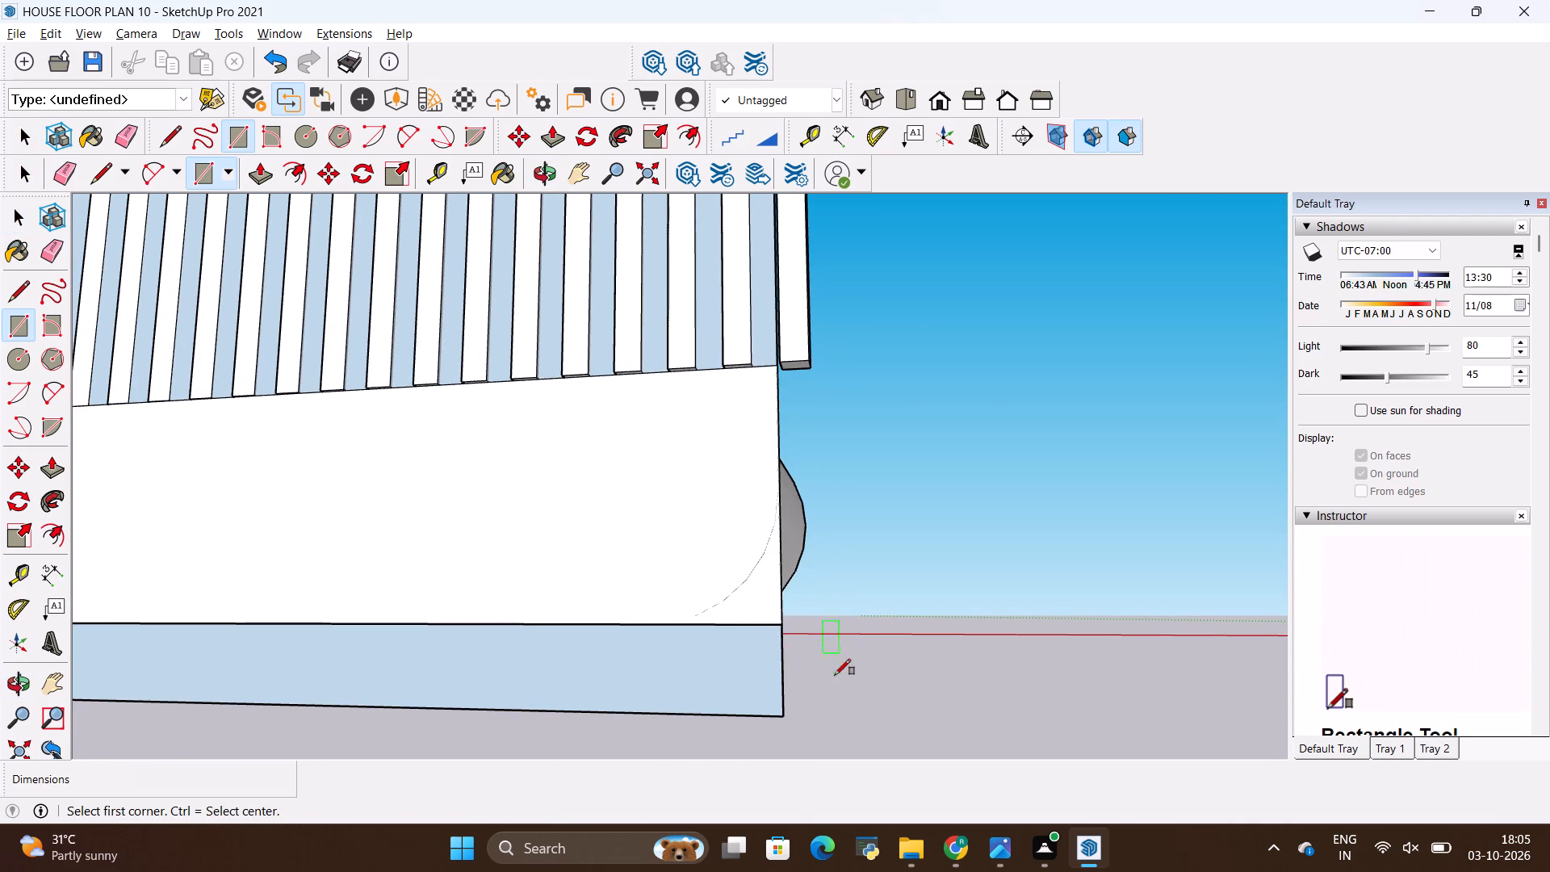
click(789, 719)
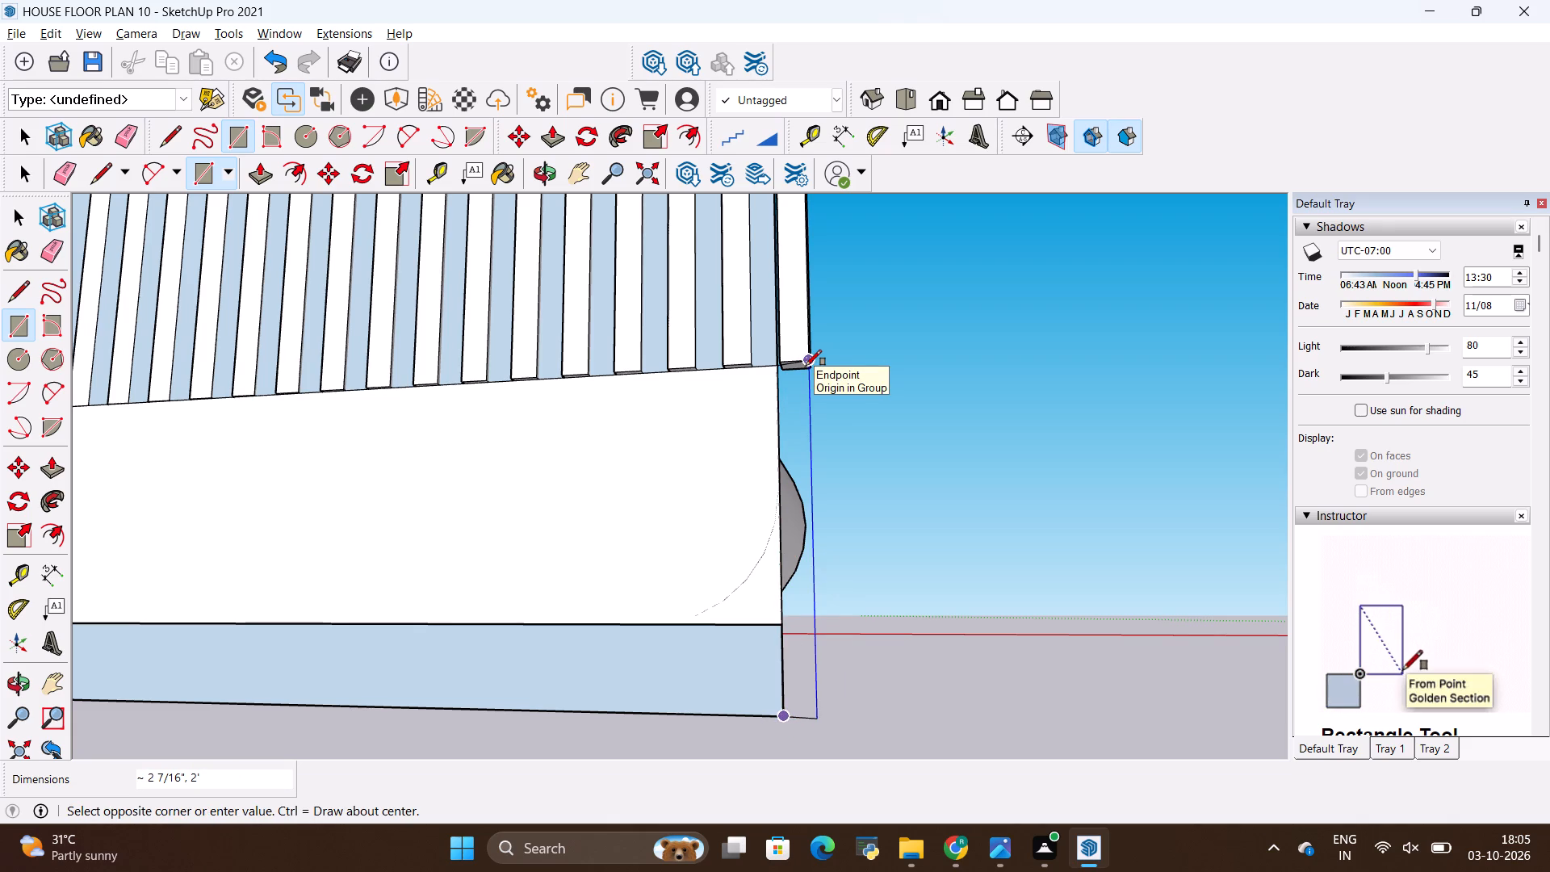
scroll(801, 367, up, 3)
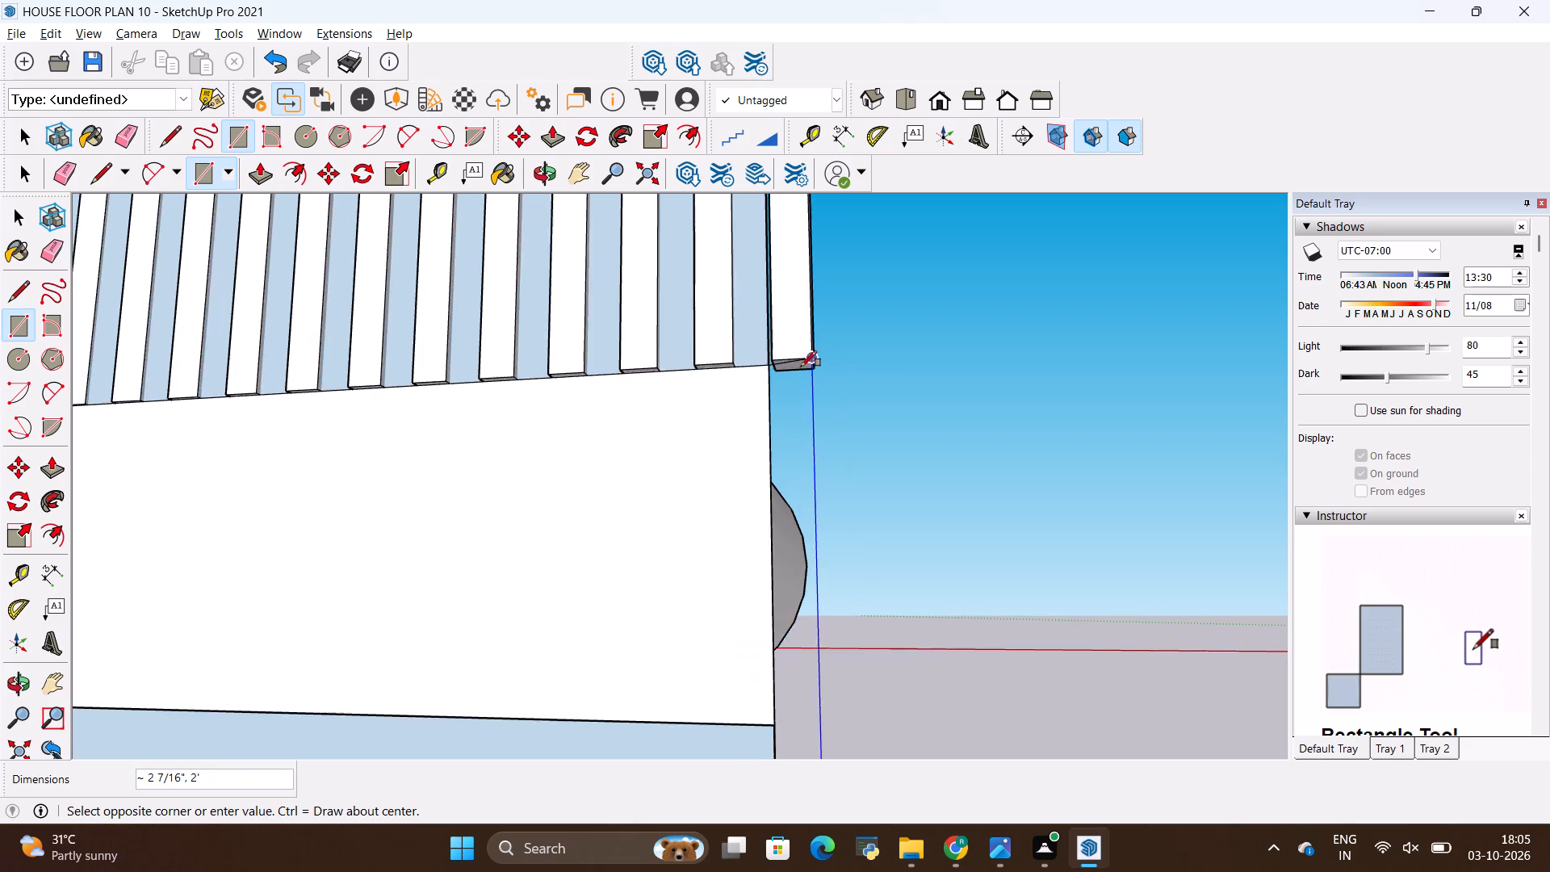
scroll(801, 367, up, 3)
click(812, 352)
scroll(723, 387, down, 1)
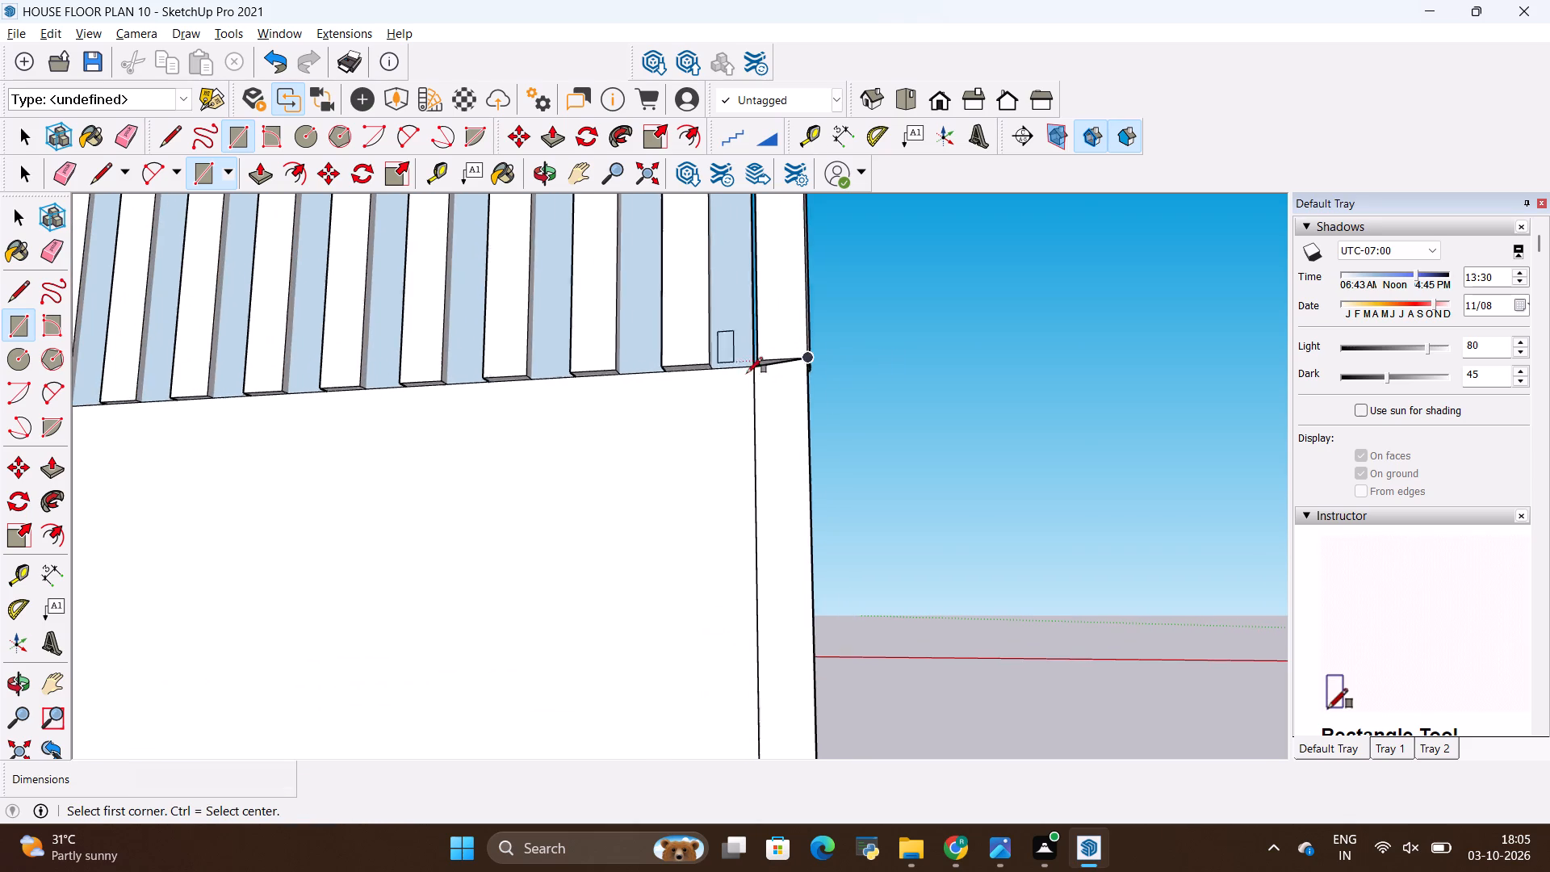
Examine the wall unit from the rounded cabinet end, the front and the shelf column side.
scroll(747, 373, down, 2)
middle_drag(778, 355, 448, 568)
scroll(576, 544, down, 5)
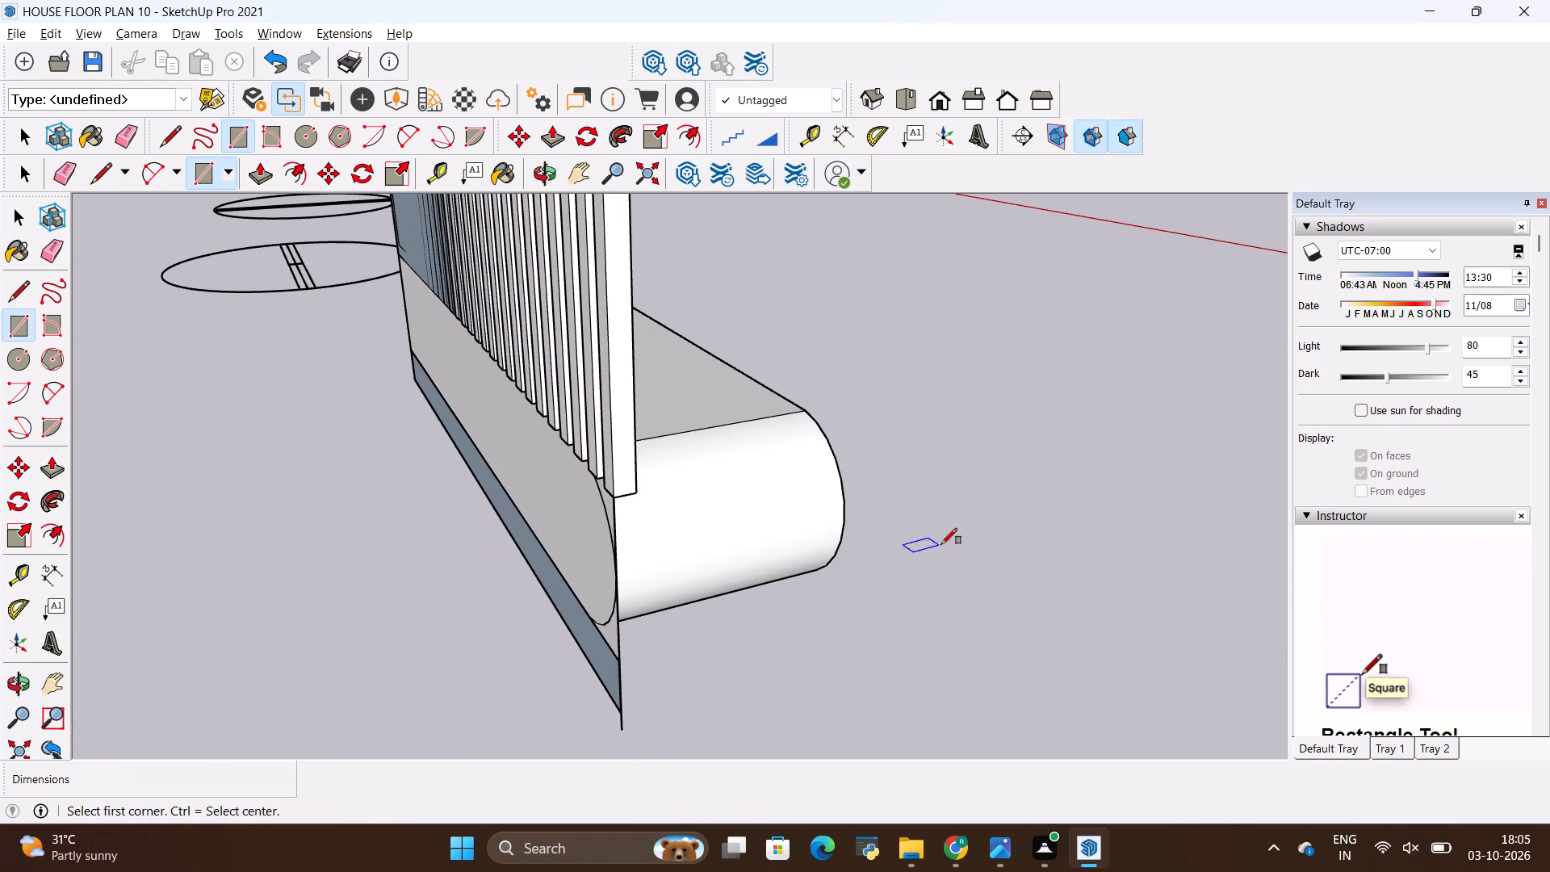
middle_drag(1106, 509, 547, 654)
scroll(525, 627, down, 5)
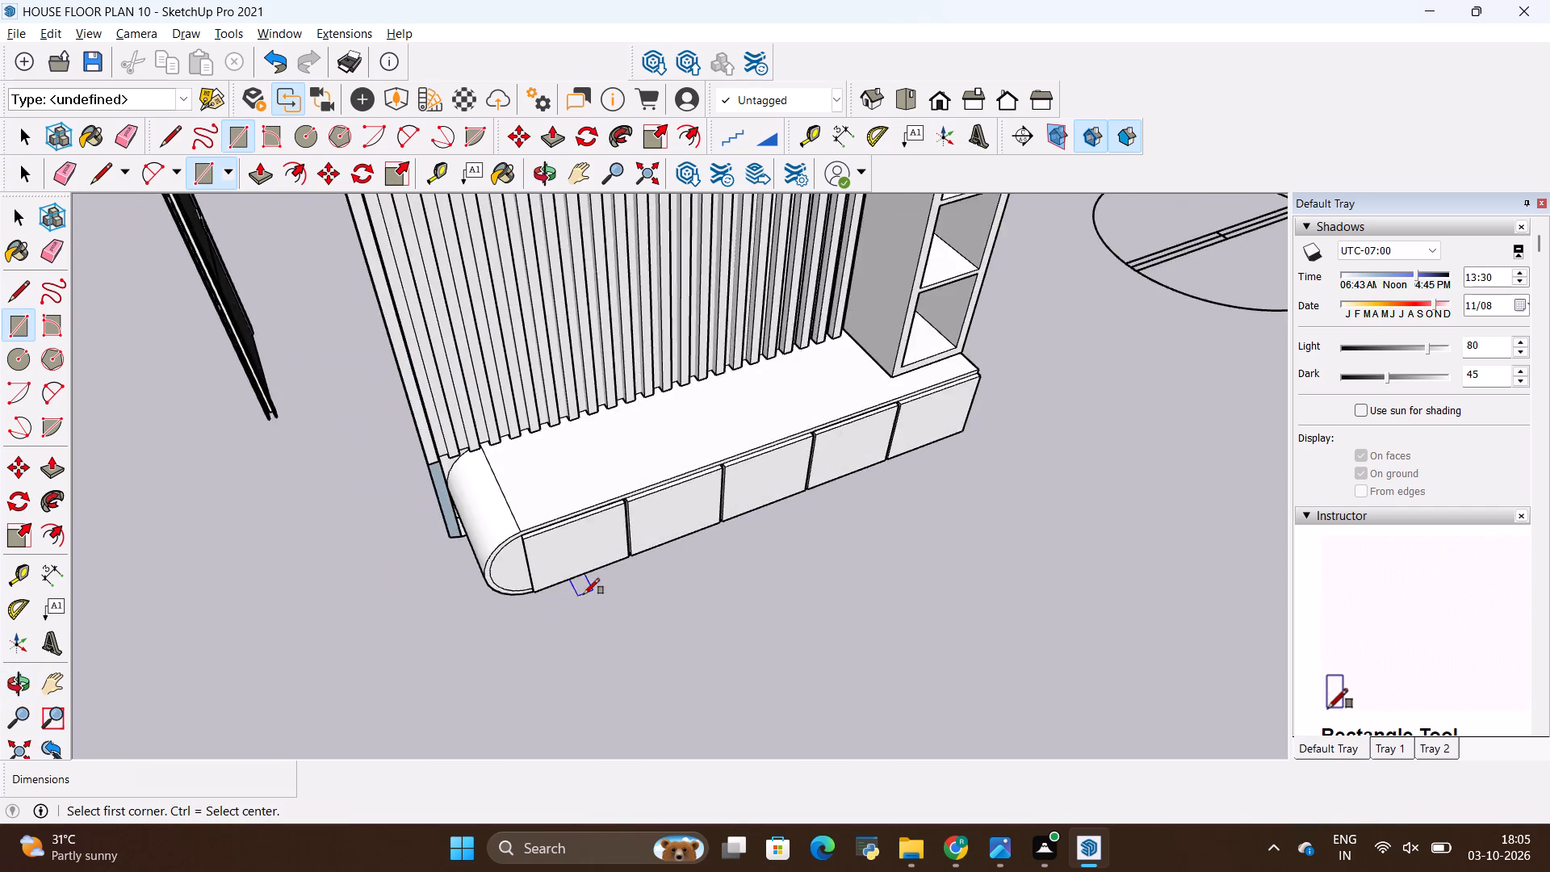
scroll(584, 594, down, 10)
middle_drag(847, 627, 768, 445)
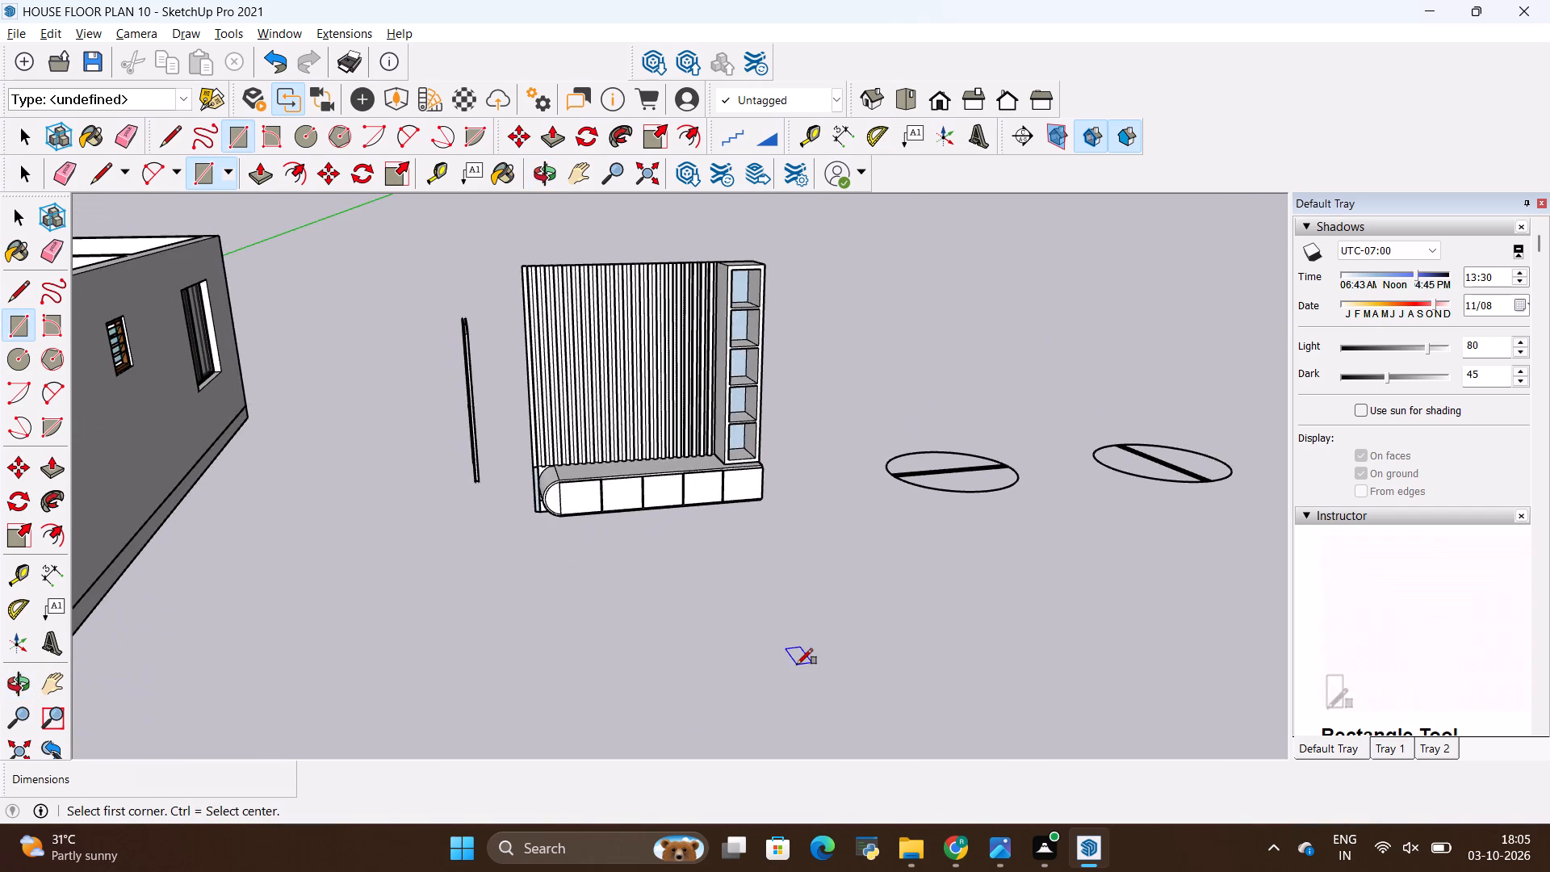
scroll(797, 664, down, 5)
scroll(744, 428, up, 13)
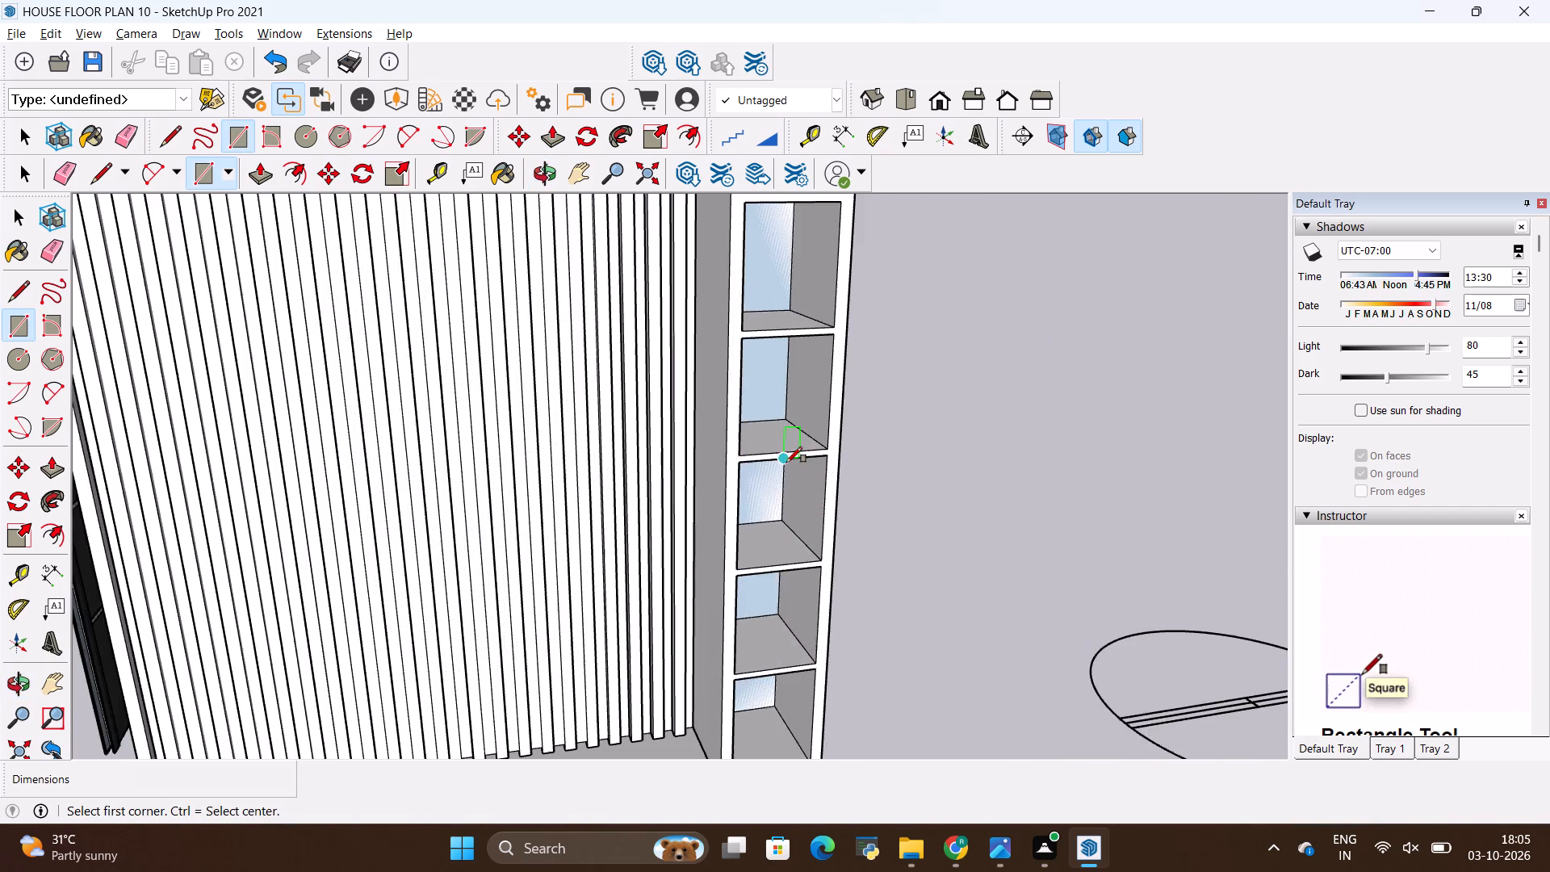
scroll(786, 463, up, 4)
scroll(890, 508, down, 8)
scroll(927, 562, down, 1)
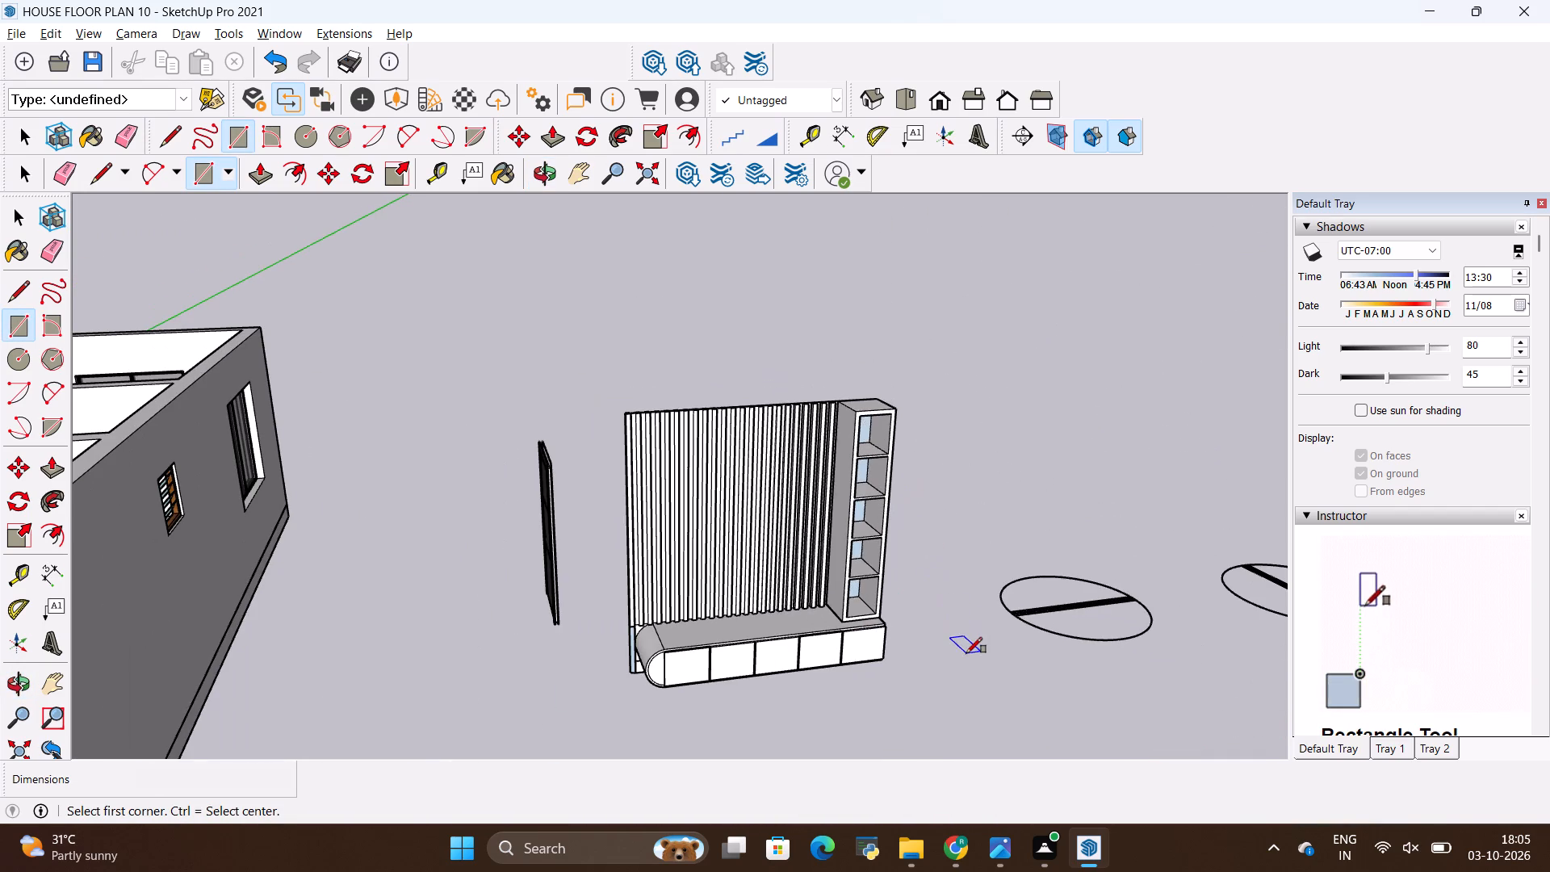
middle_drag(961, 654, 732, 632)
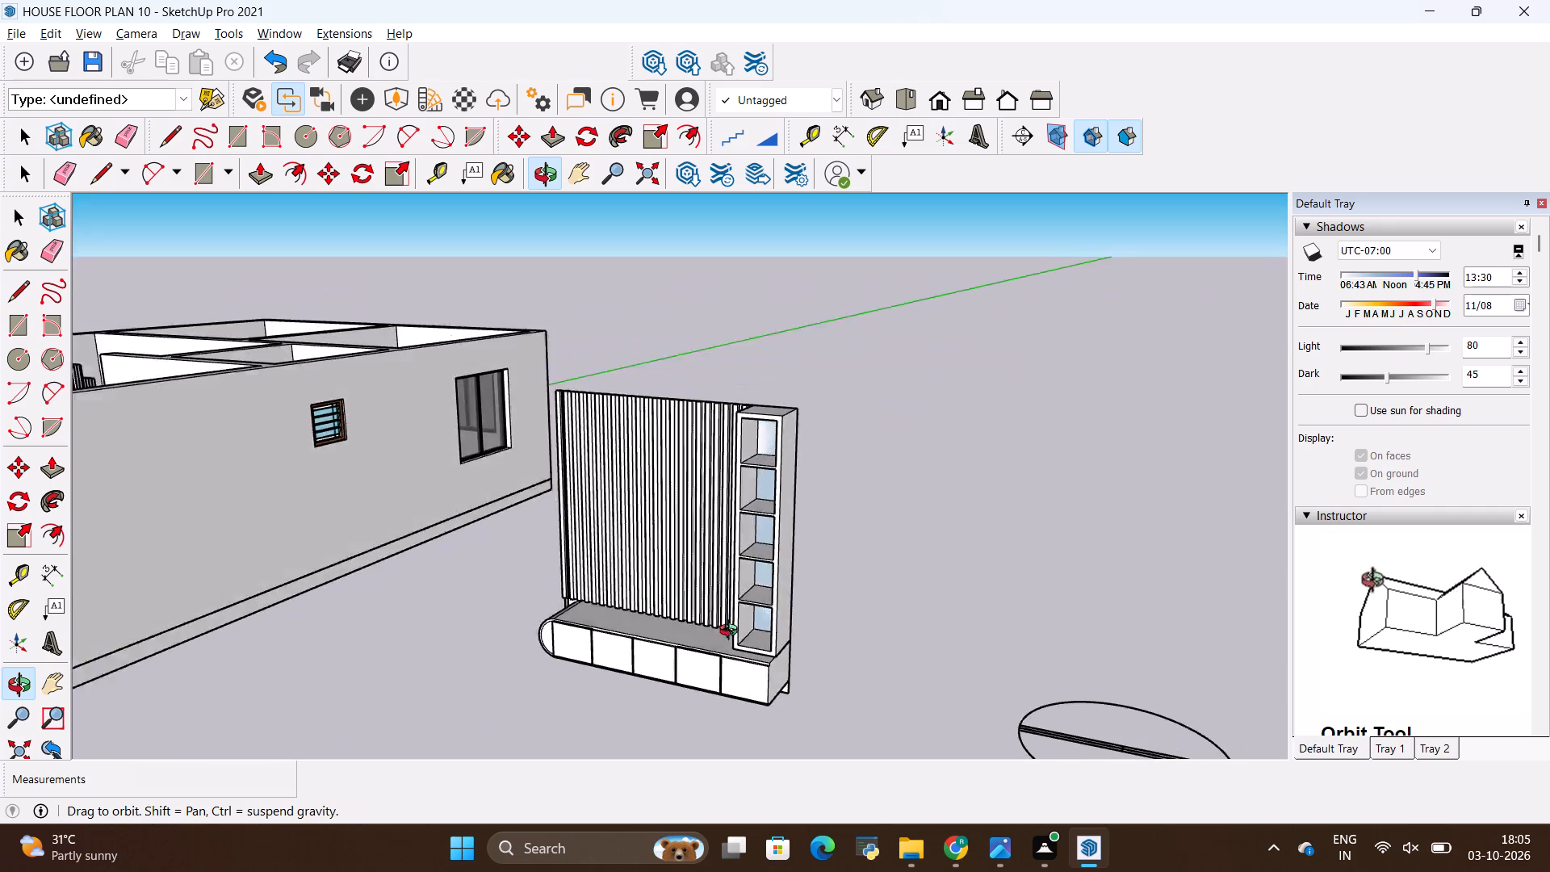
Compare the slatted back panel with the rounded marble TV panel in the reference photo, checking its position and proportions.
middle_drag(732, 632, 940, 585)
scroll(938, 585, down, 5)
scroll(853, 644, up, 4)
scroll(690, 420, up, 14)
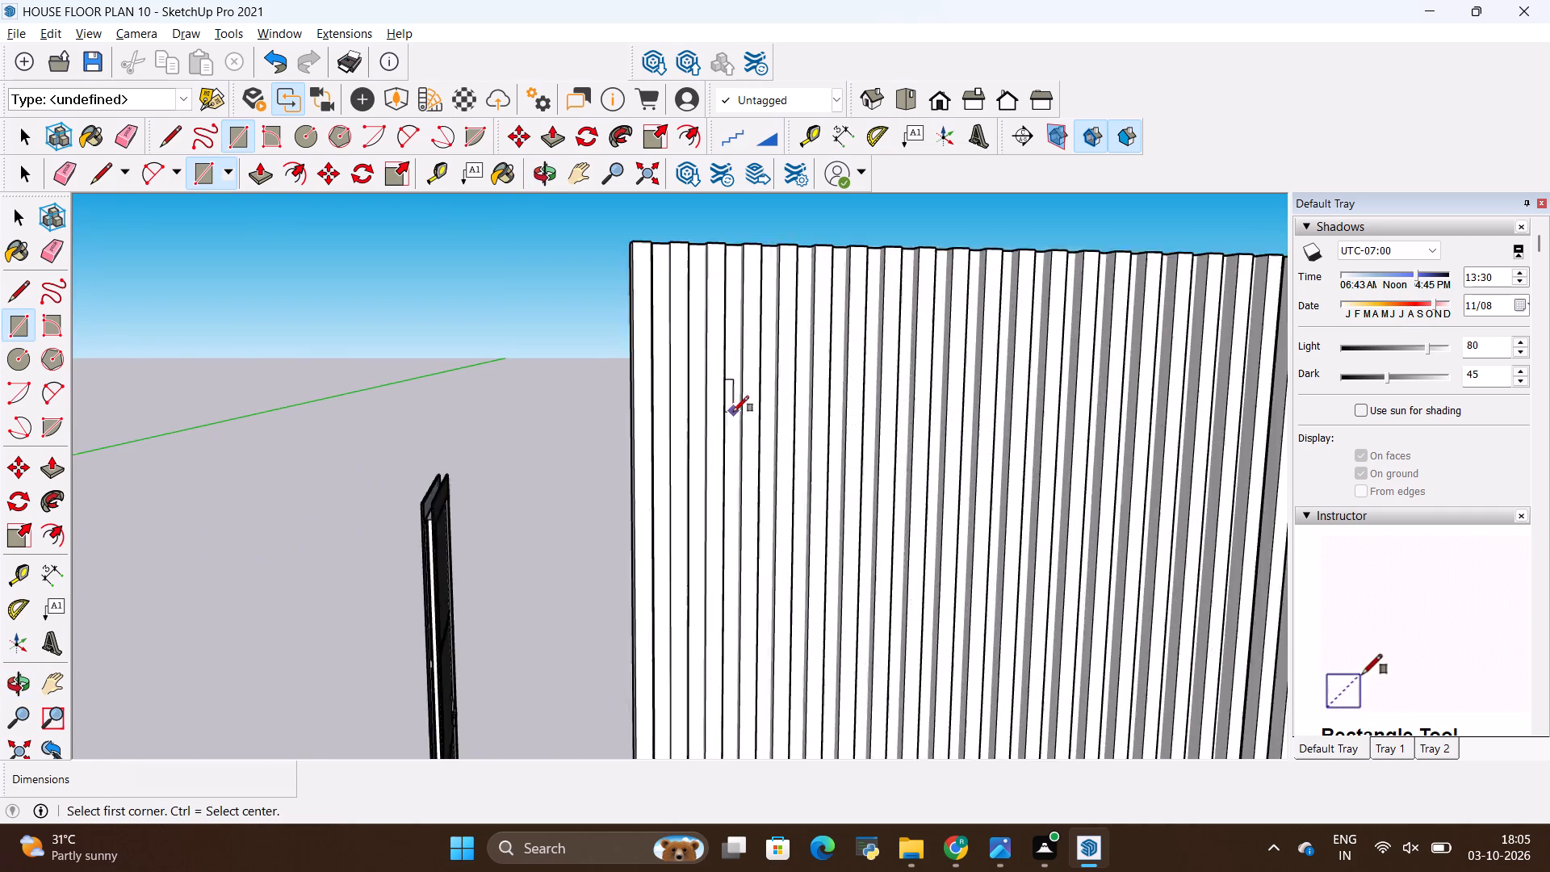
scroll(733, 412, up, 1)
scroll(720, 398, down, 14)
middle_drag(832, 520, 725, 357)
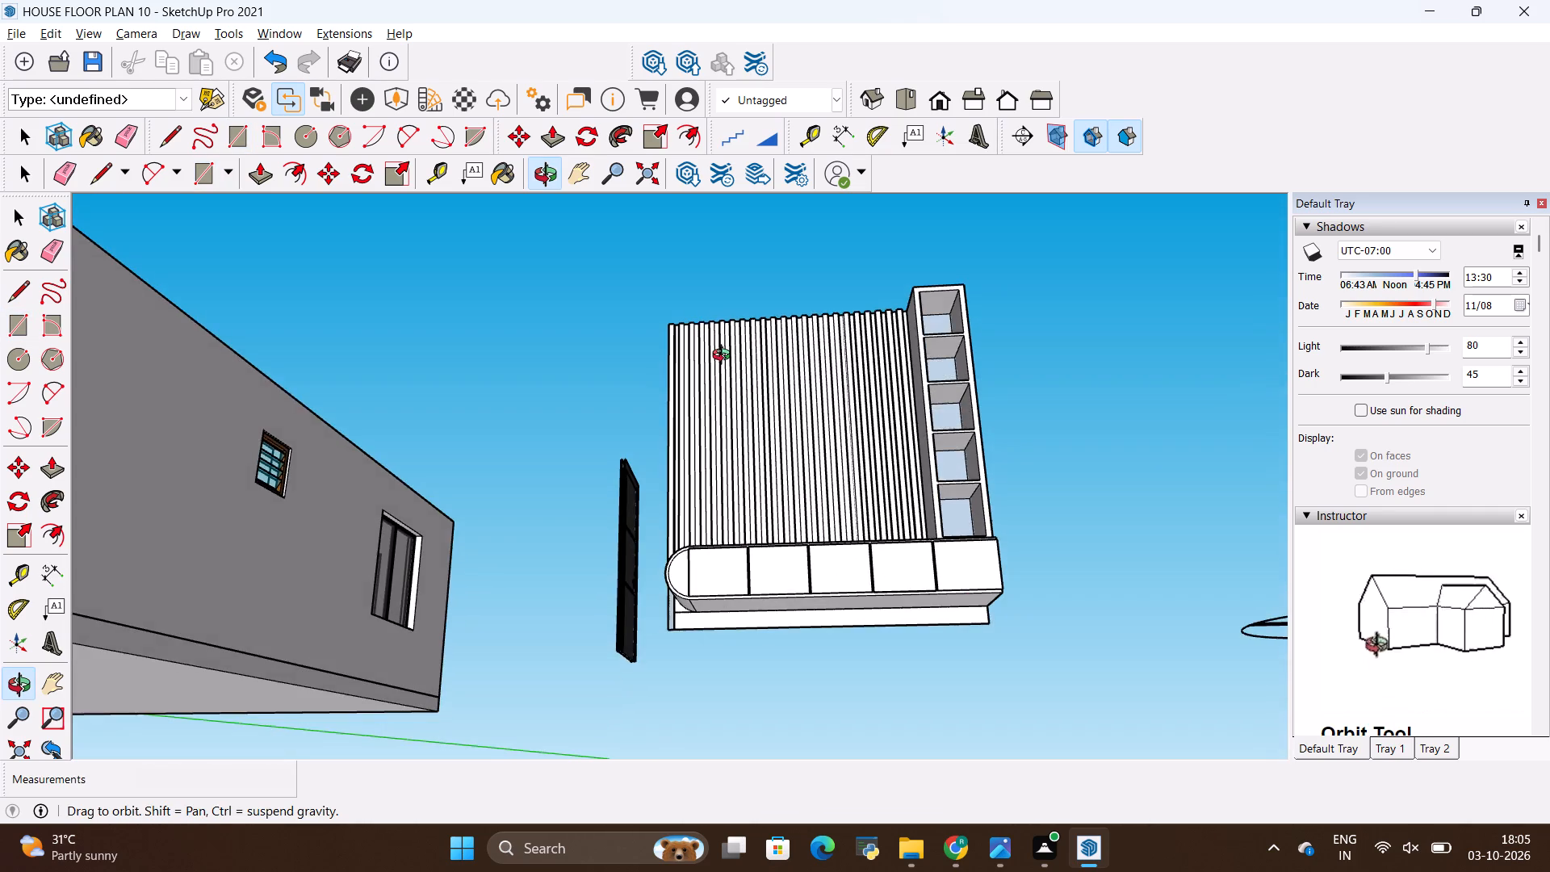
middle_drag(725, 357, 727, 498)
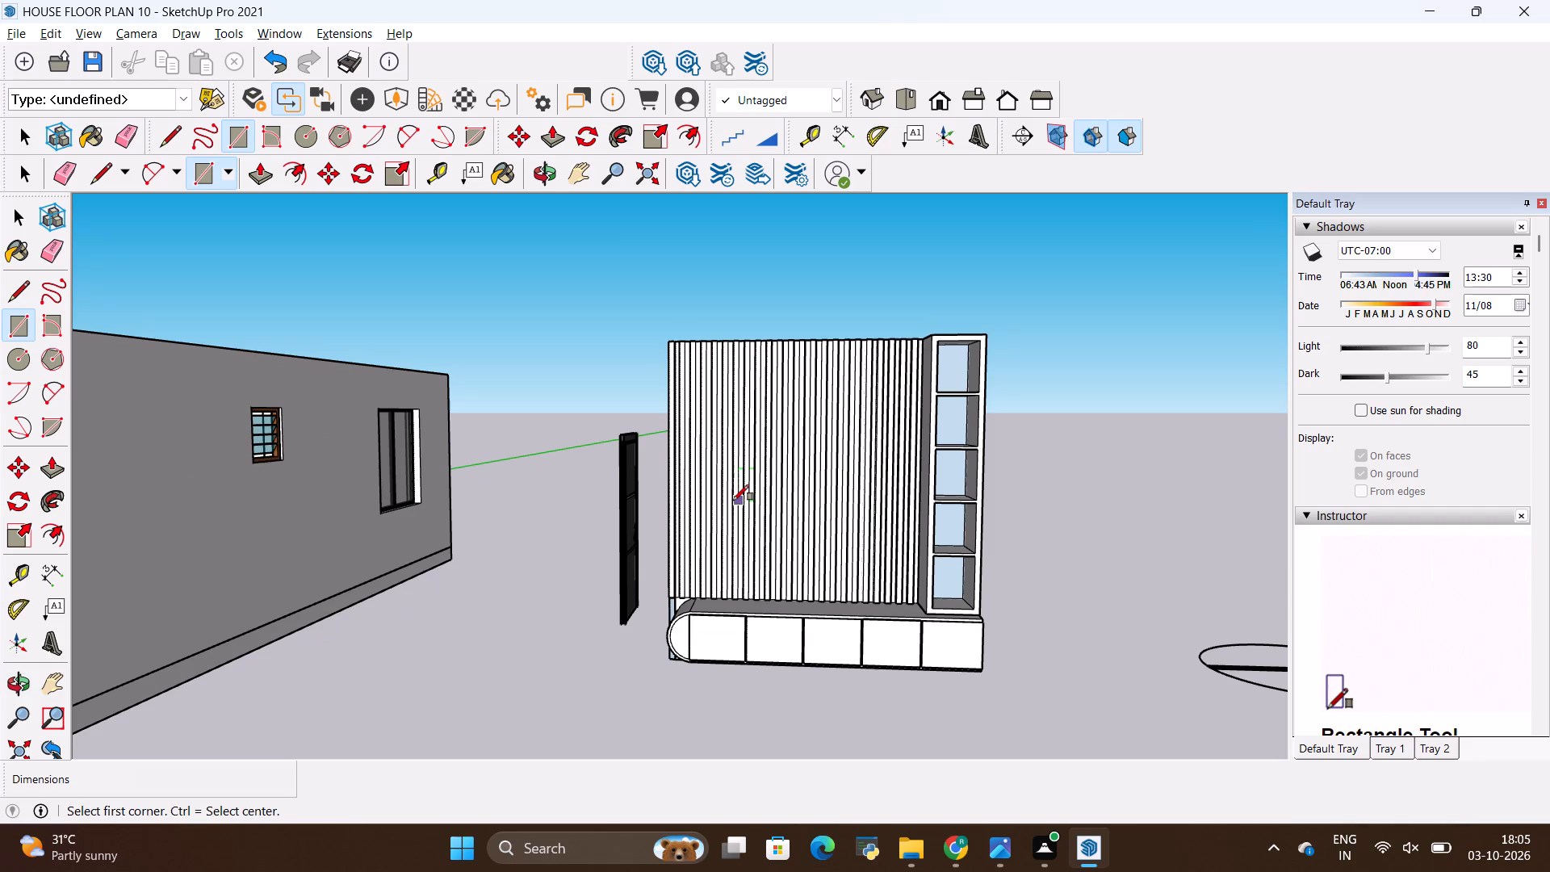
key(alt+Tab)
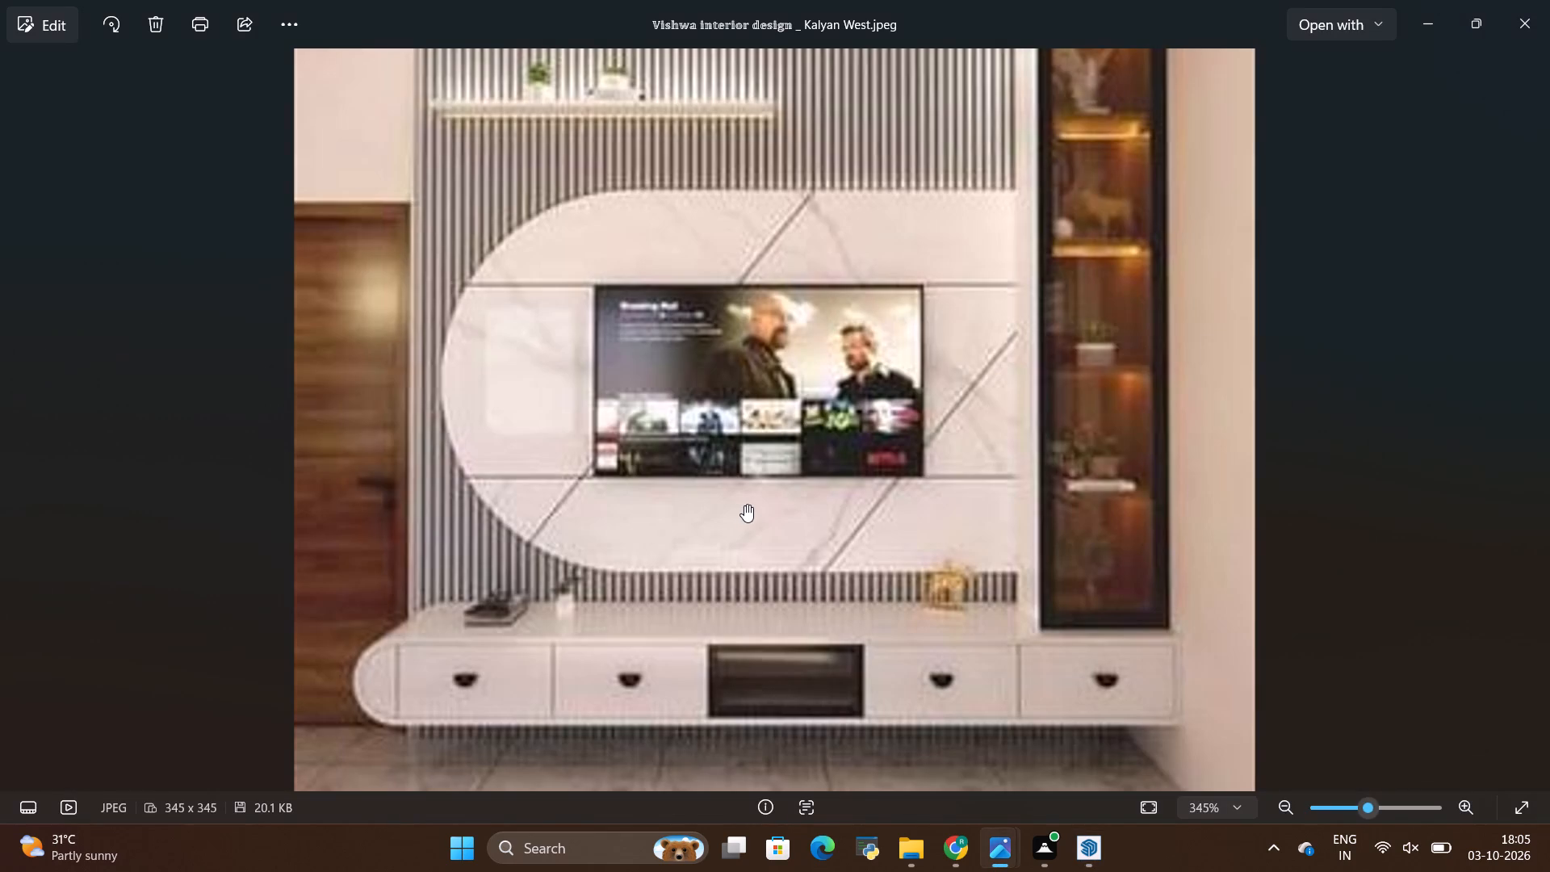
key(alt+Tab)
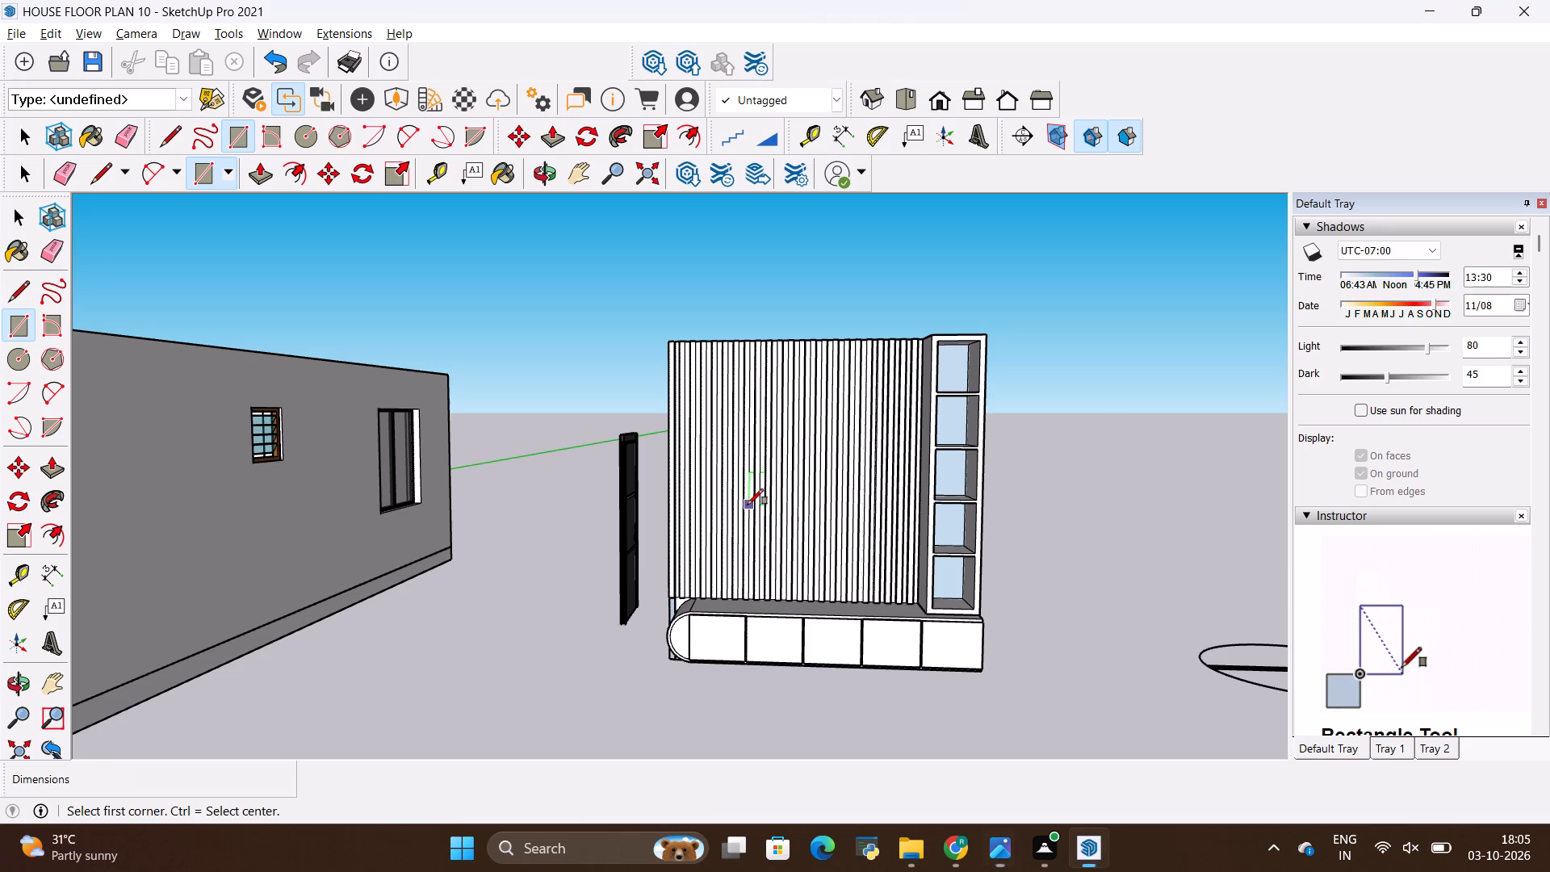
key(alt+Tab)
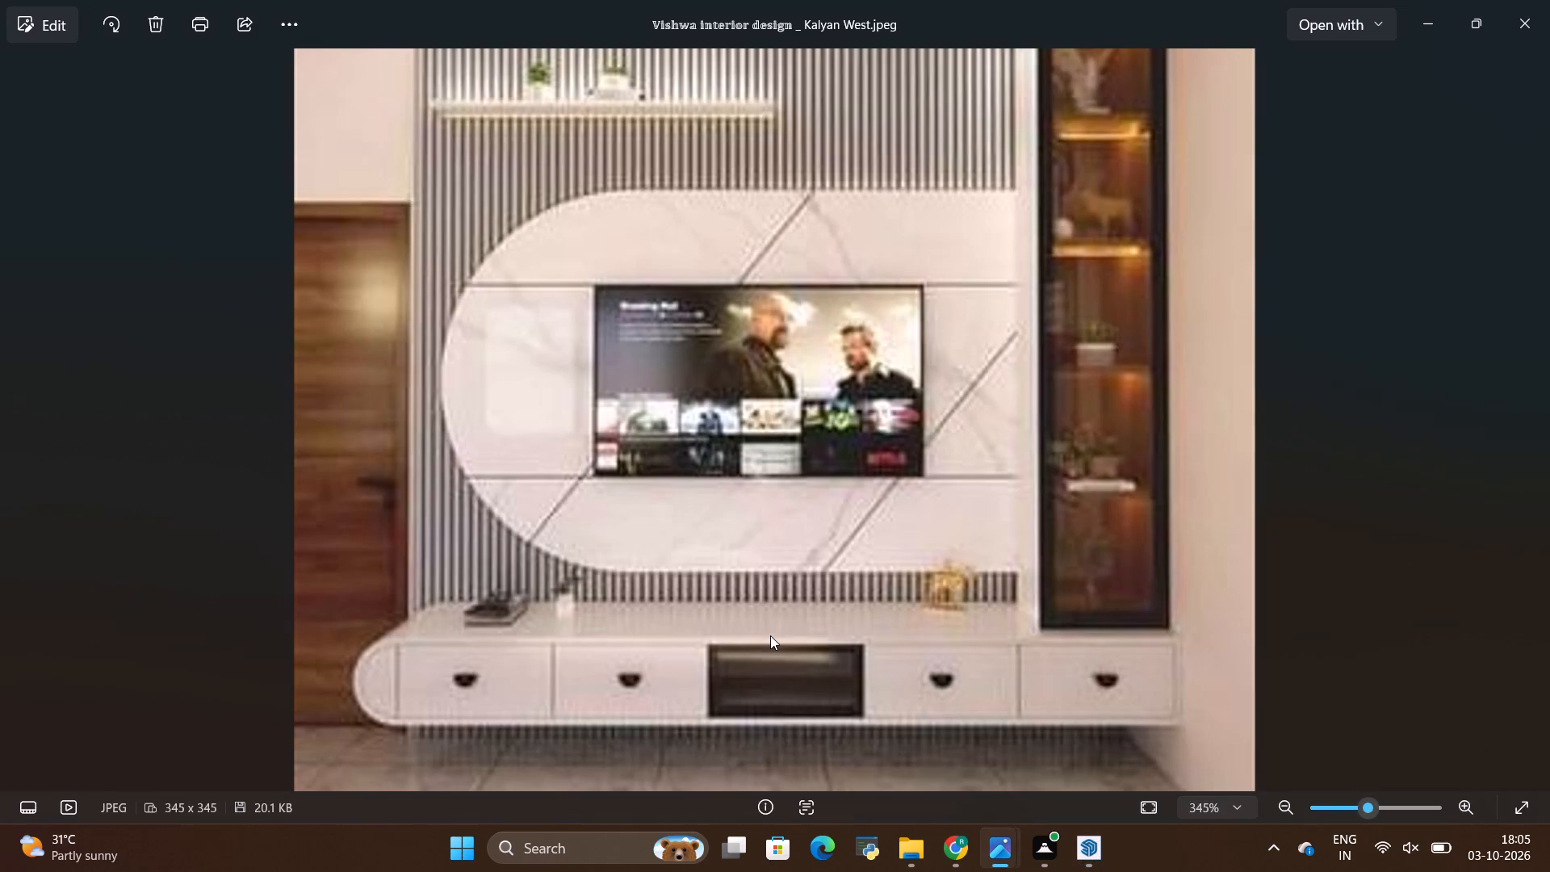
scroll(770, 635, down, 4)
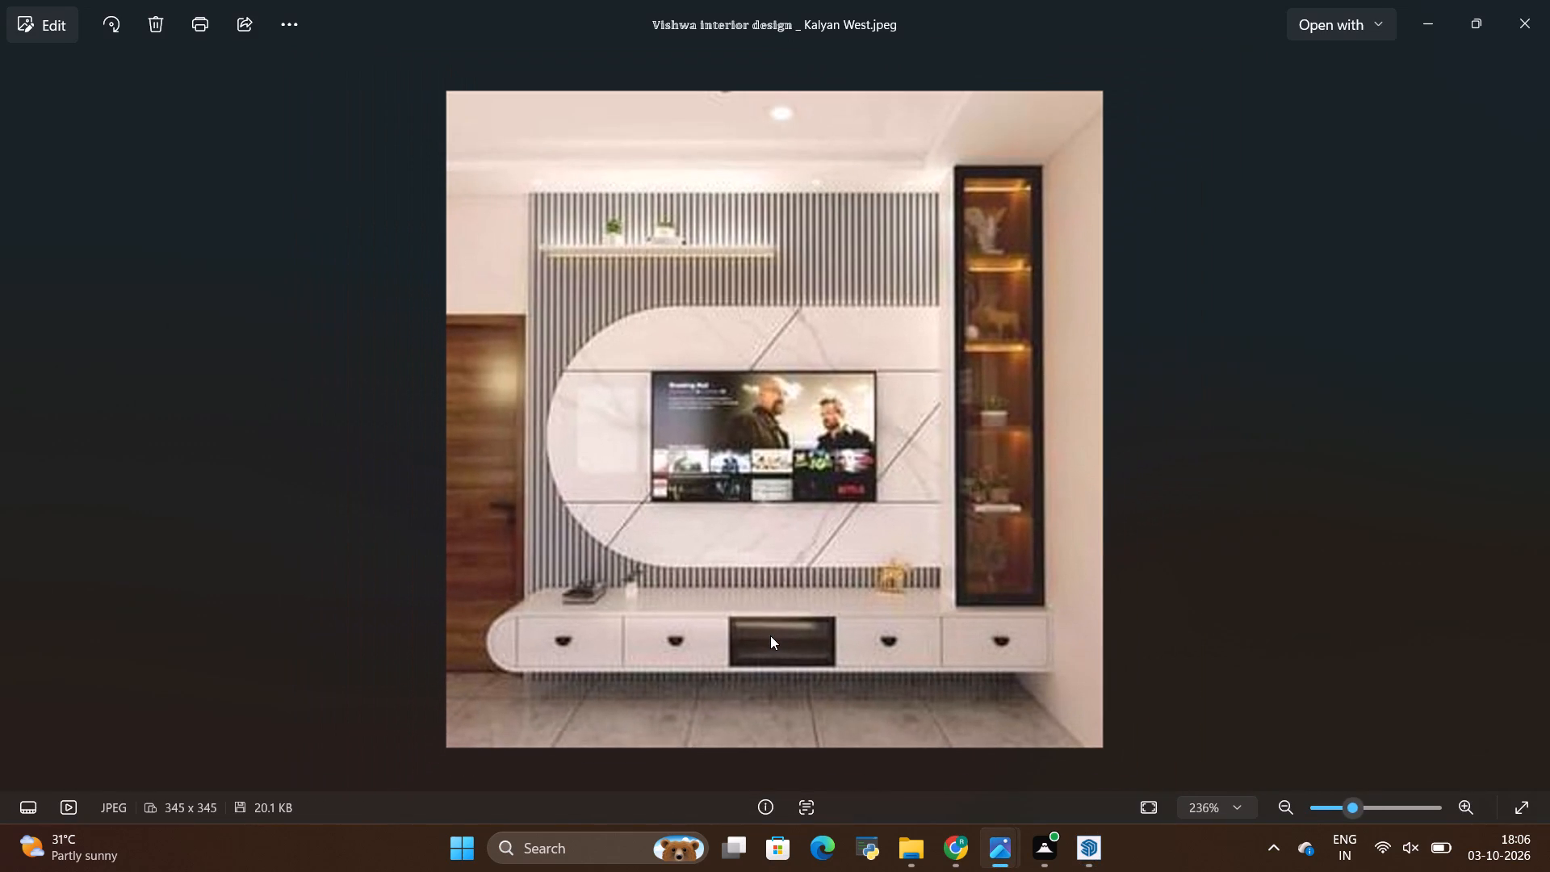
key(alt+Tab)
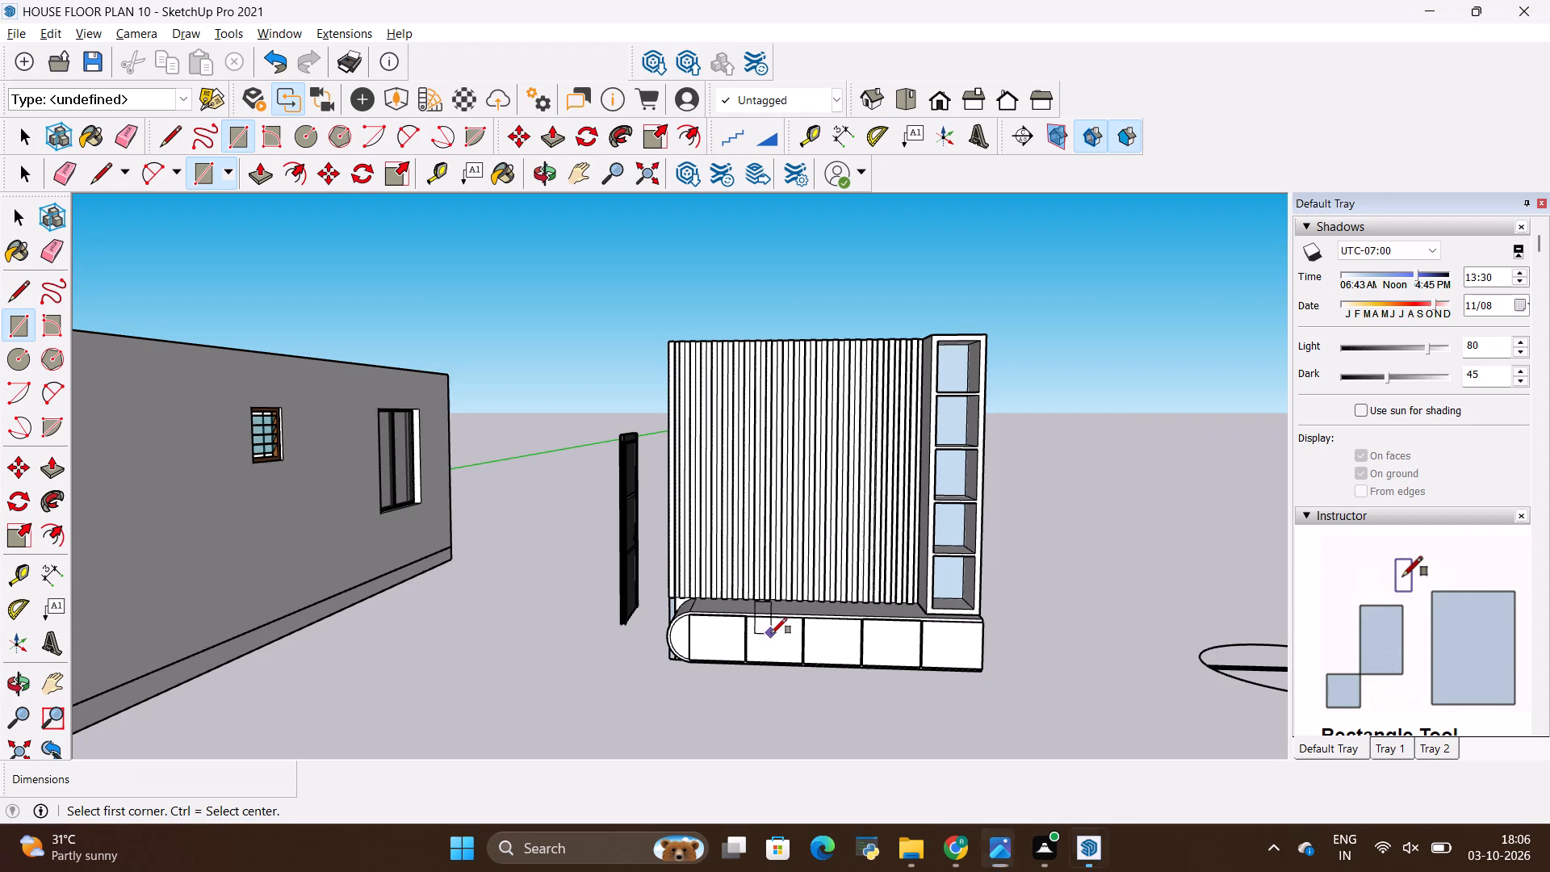
scroll(741, 412, up, 11)
scroll(724, 432, down, 3)
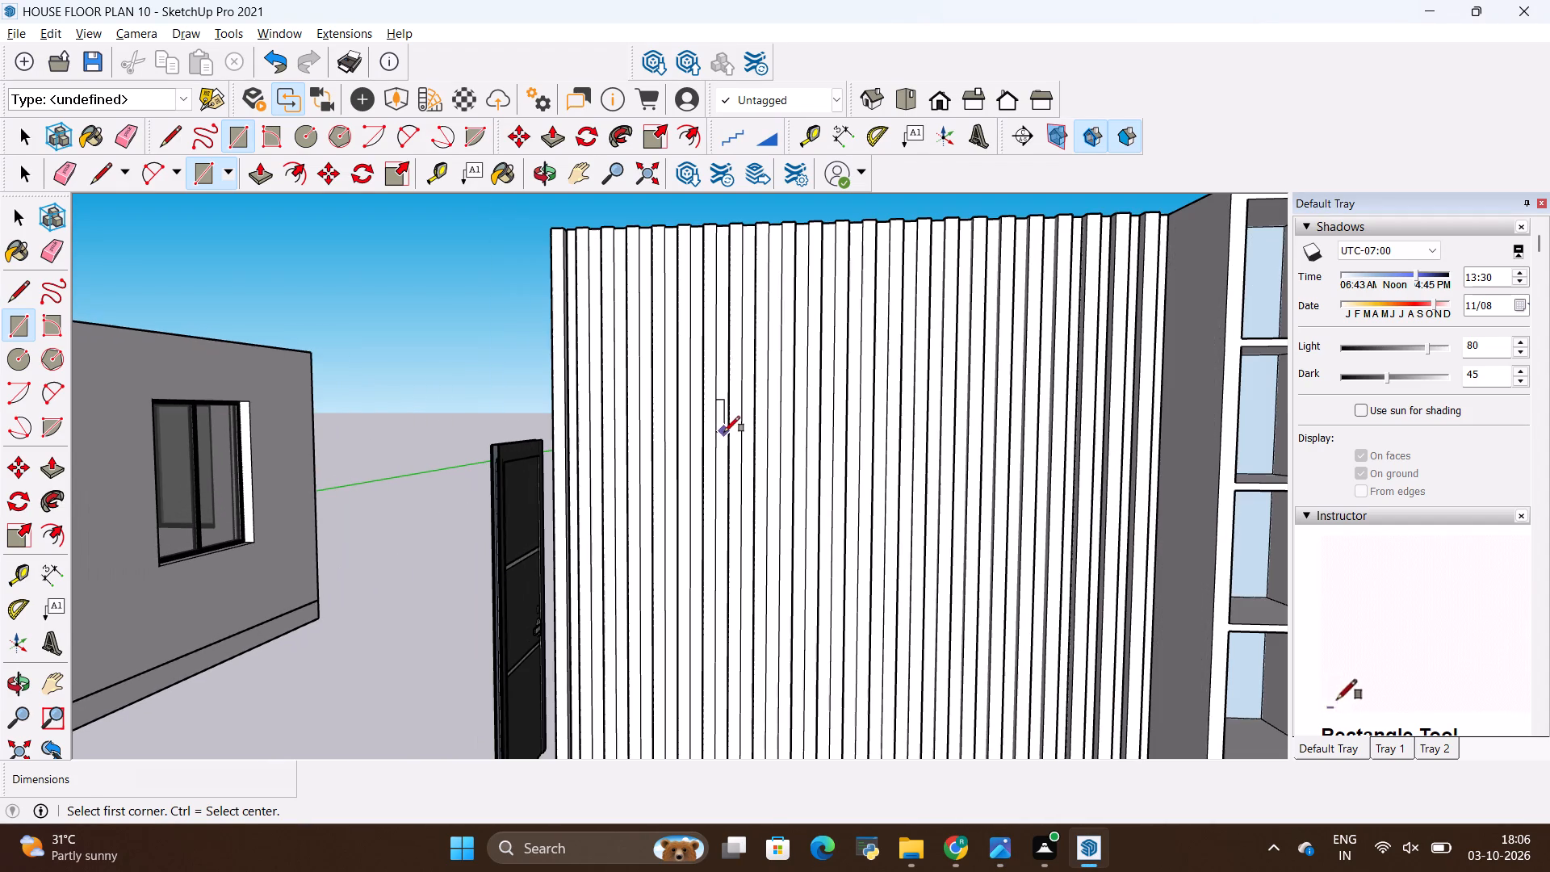
scroll(914, 436, up, 1)
key(alt+Tab)
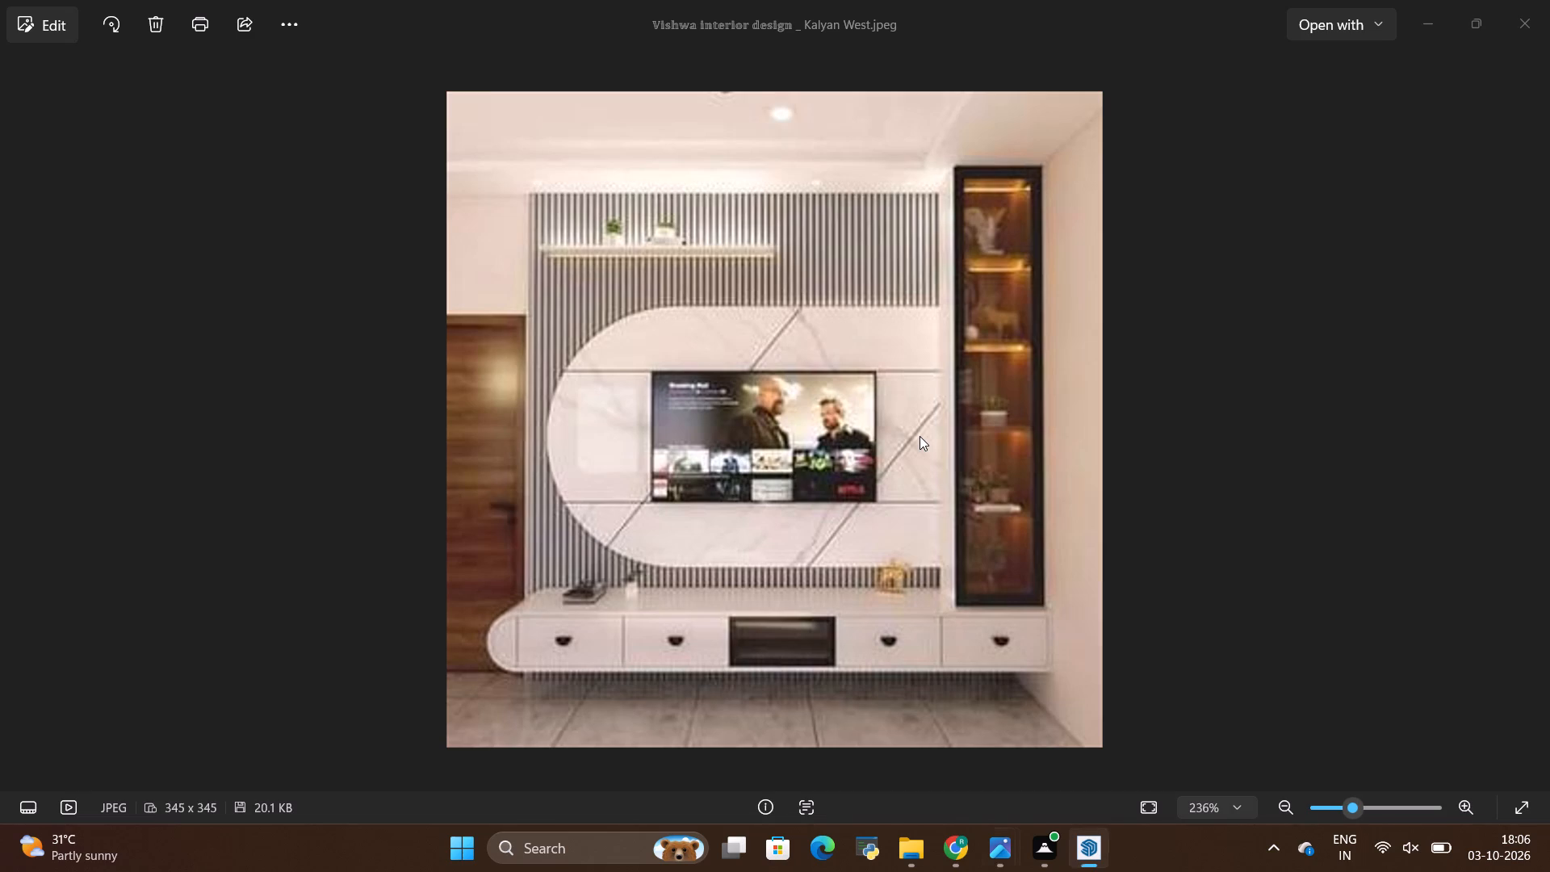
key(alt+Tab)
scroll(1192, 380, up, 2)
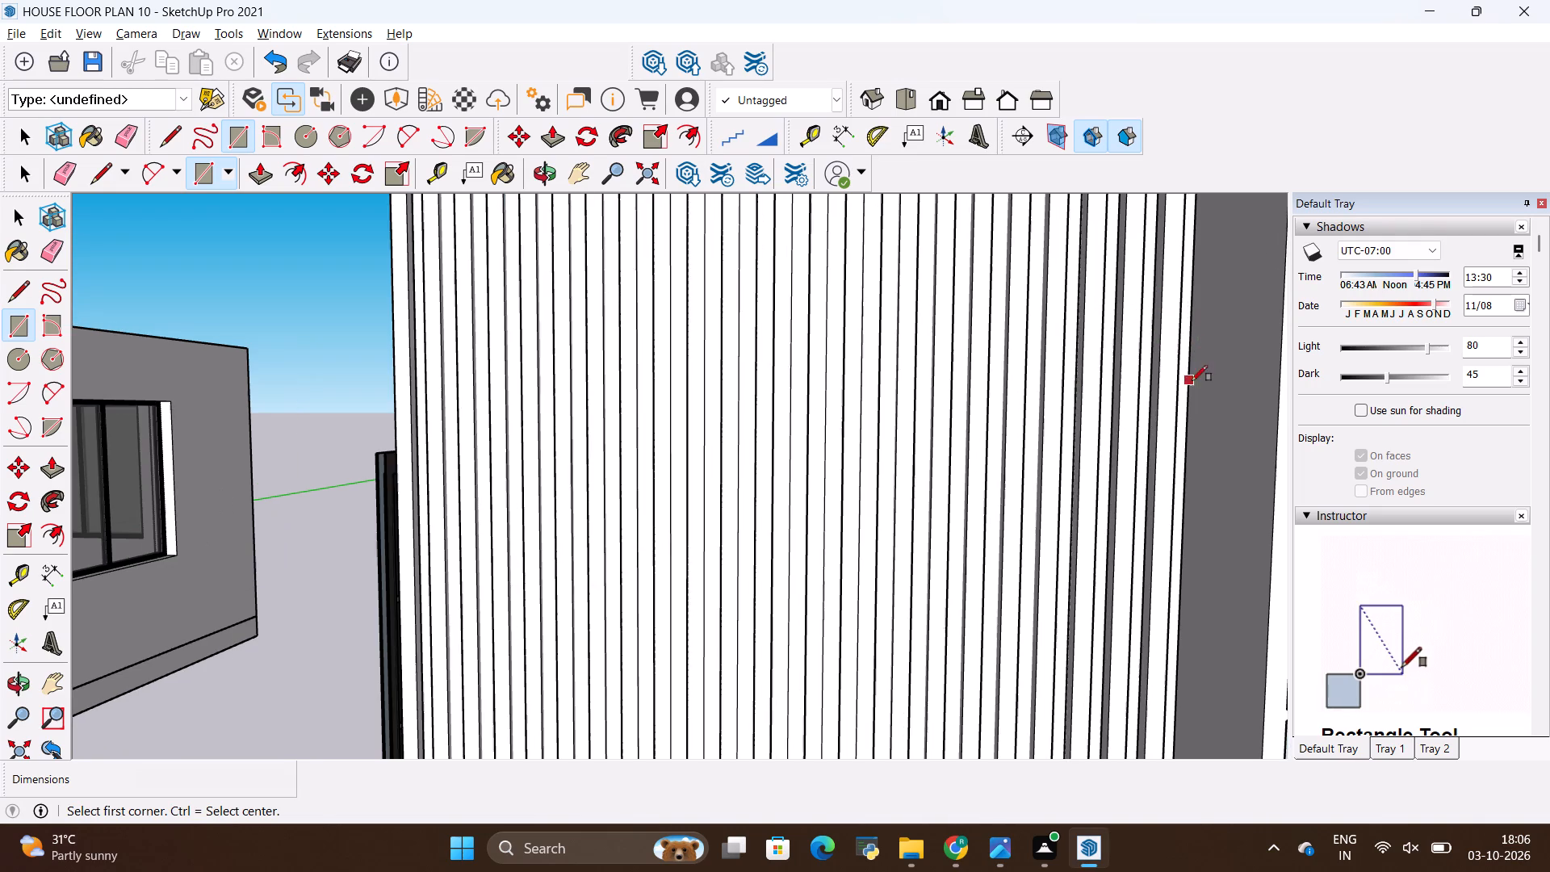
key(alt+Tab)
key(alt+Tab)
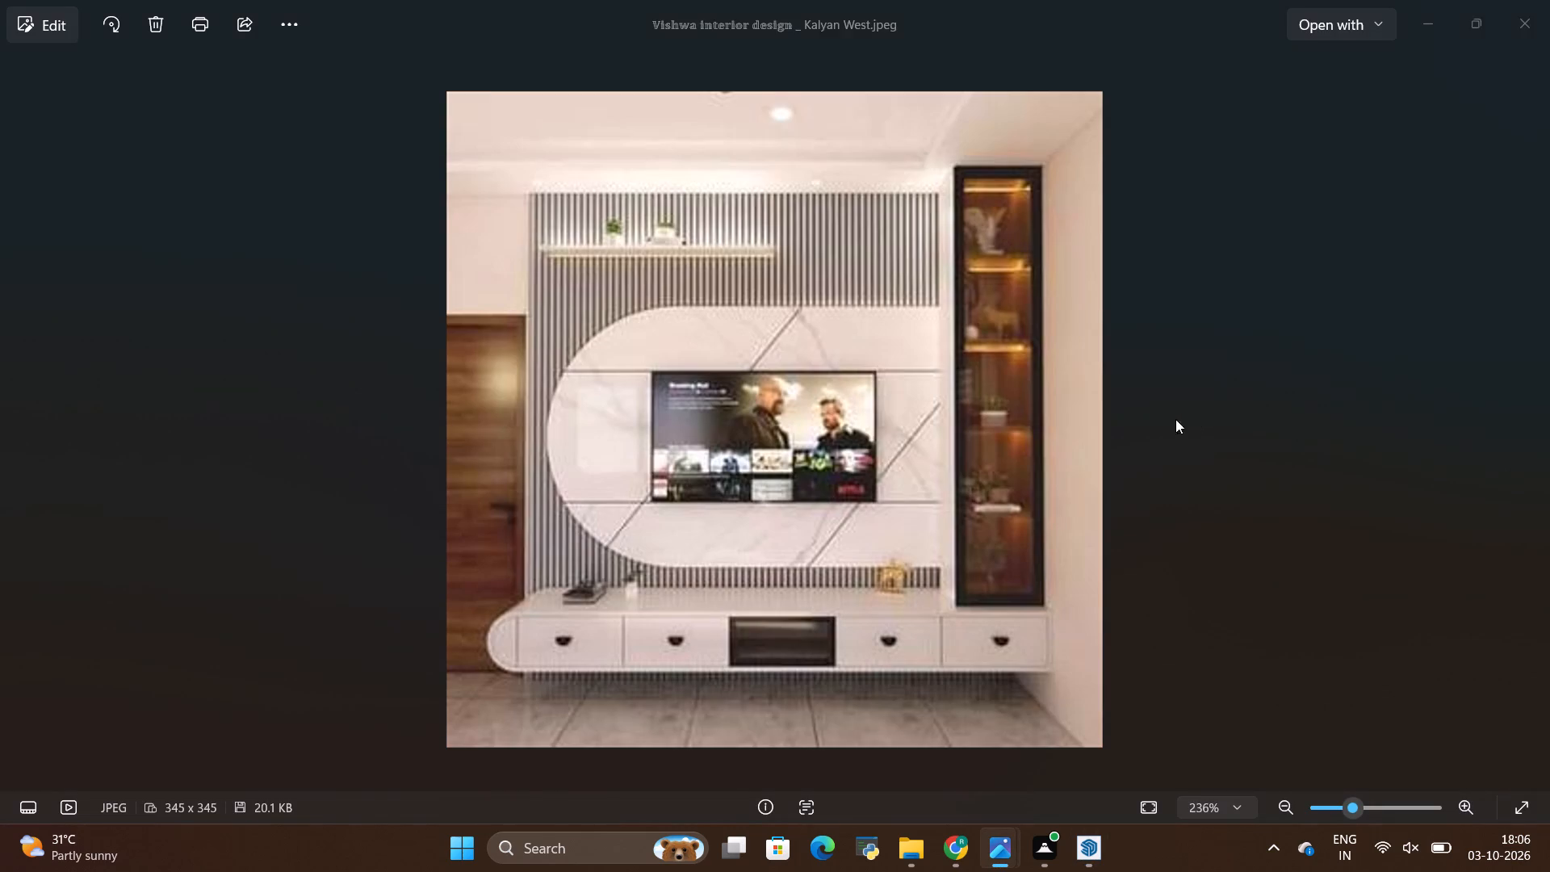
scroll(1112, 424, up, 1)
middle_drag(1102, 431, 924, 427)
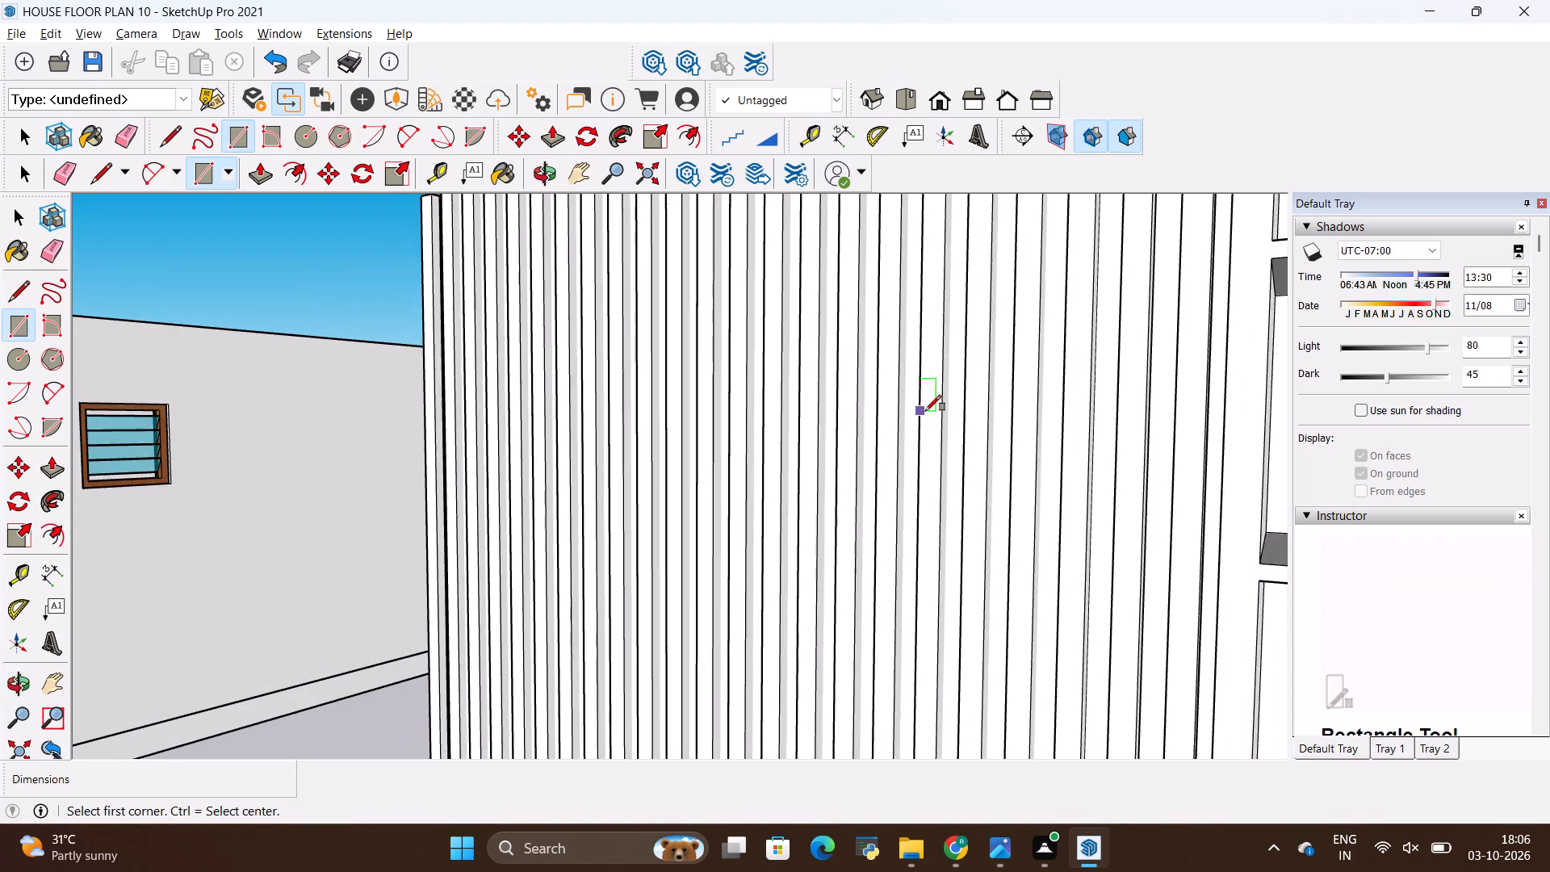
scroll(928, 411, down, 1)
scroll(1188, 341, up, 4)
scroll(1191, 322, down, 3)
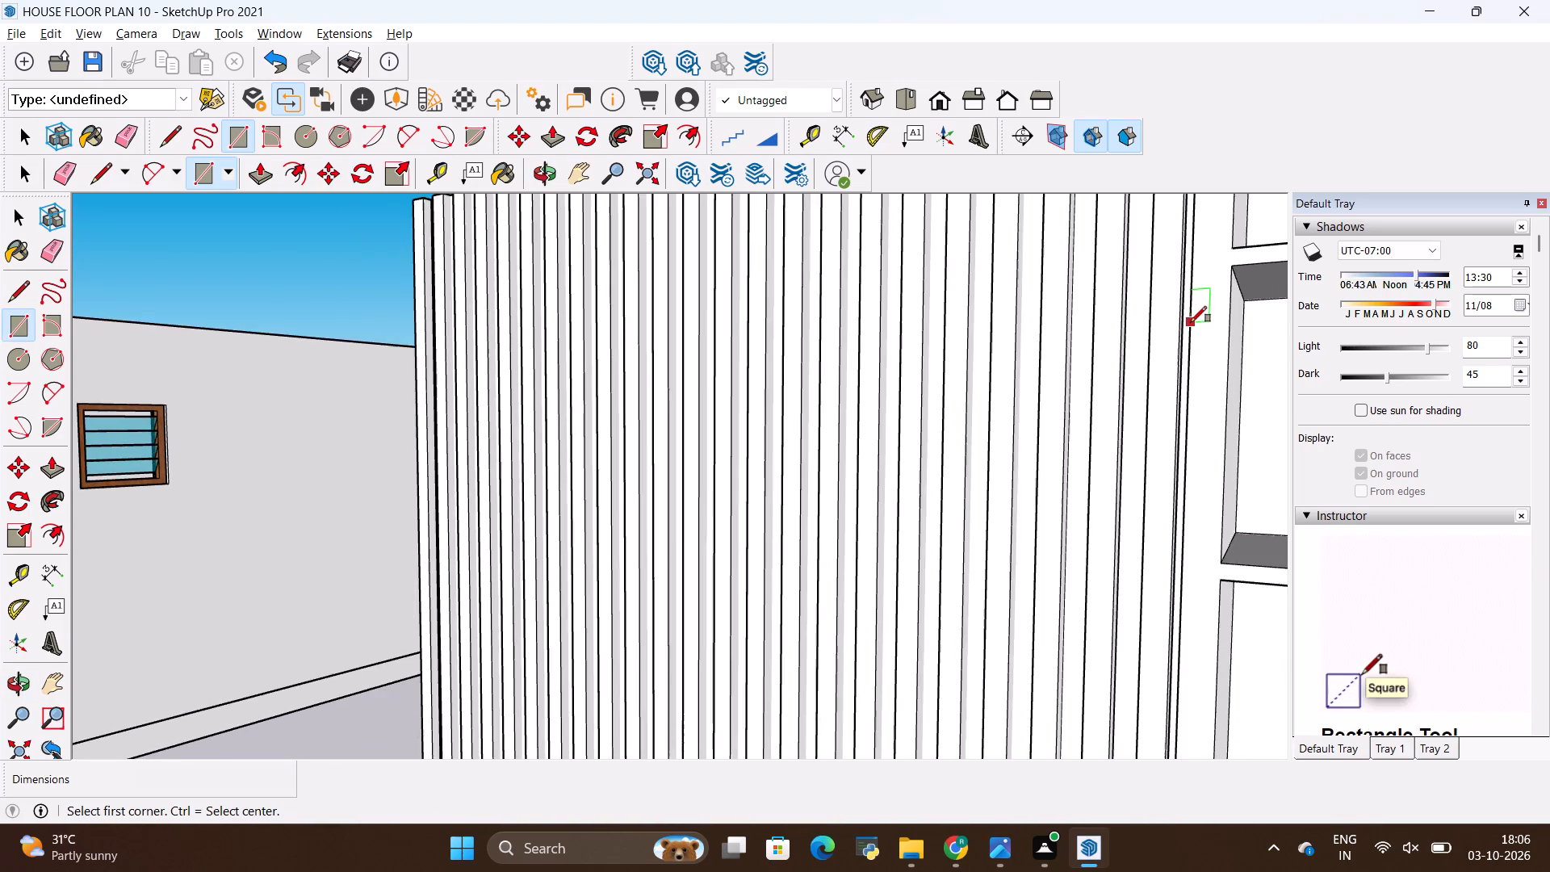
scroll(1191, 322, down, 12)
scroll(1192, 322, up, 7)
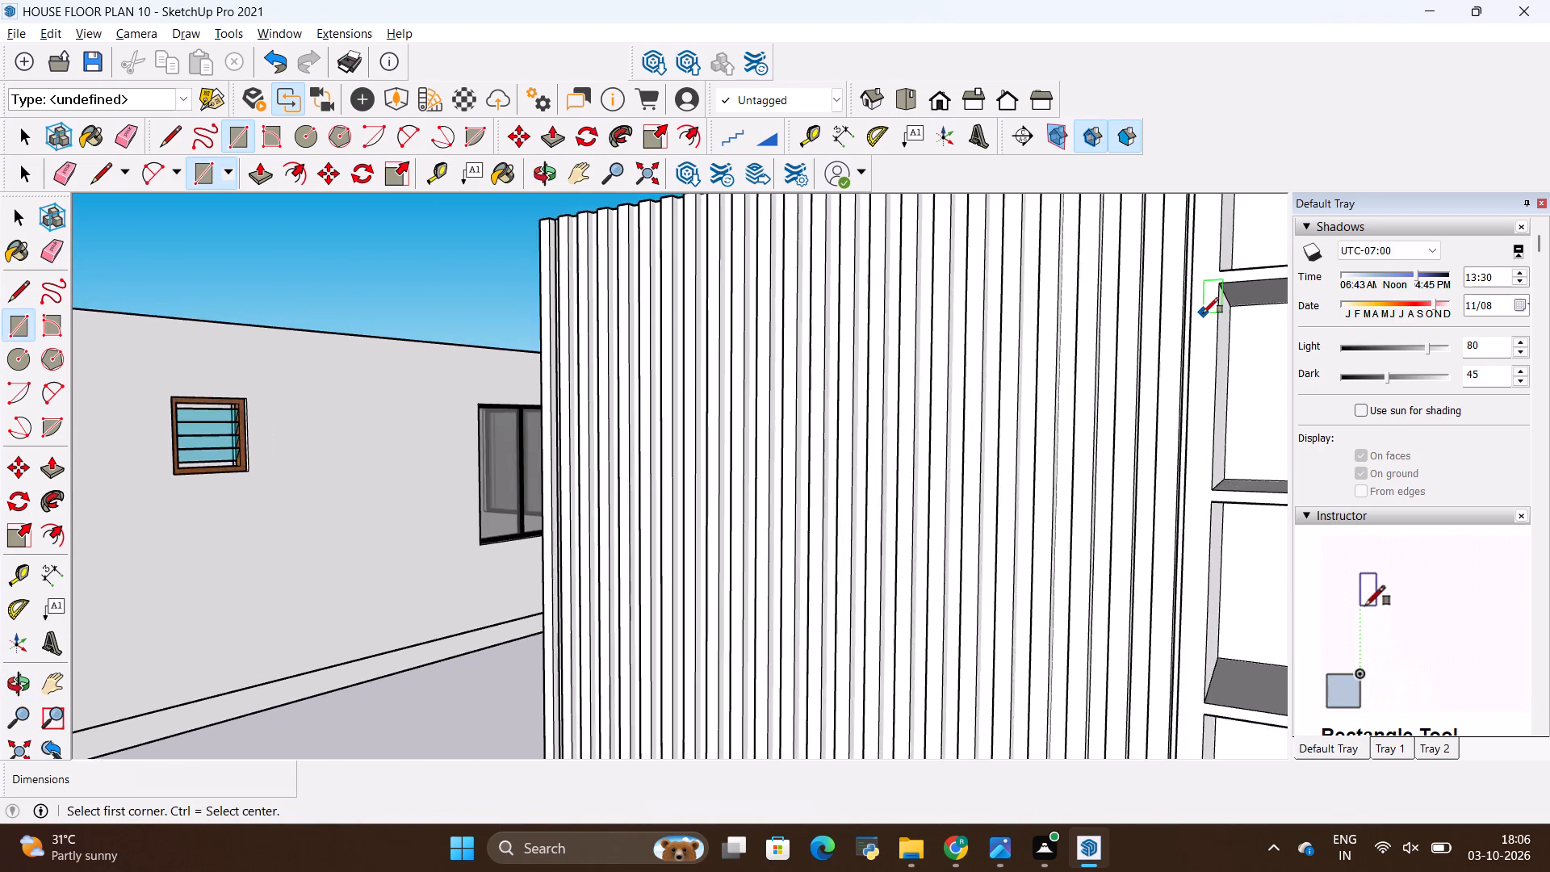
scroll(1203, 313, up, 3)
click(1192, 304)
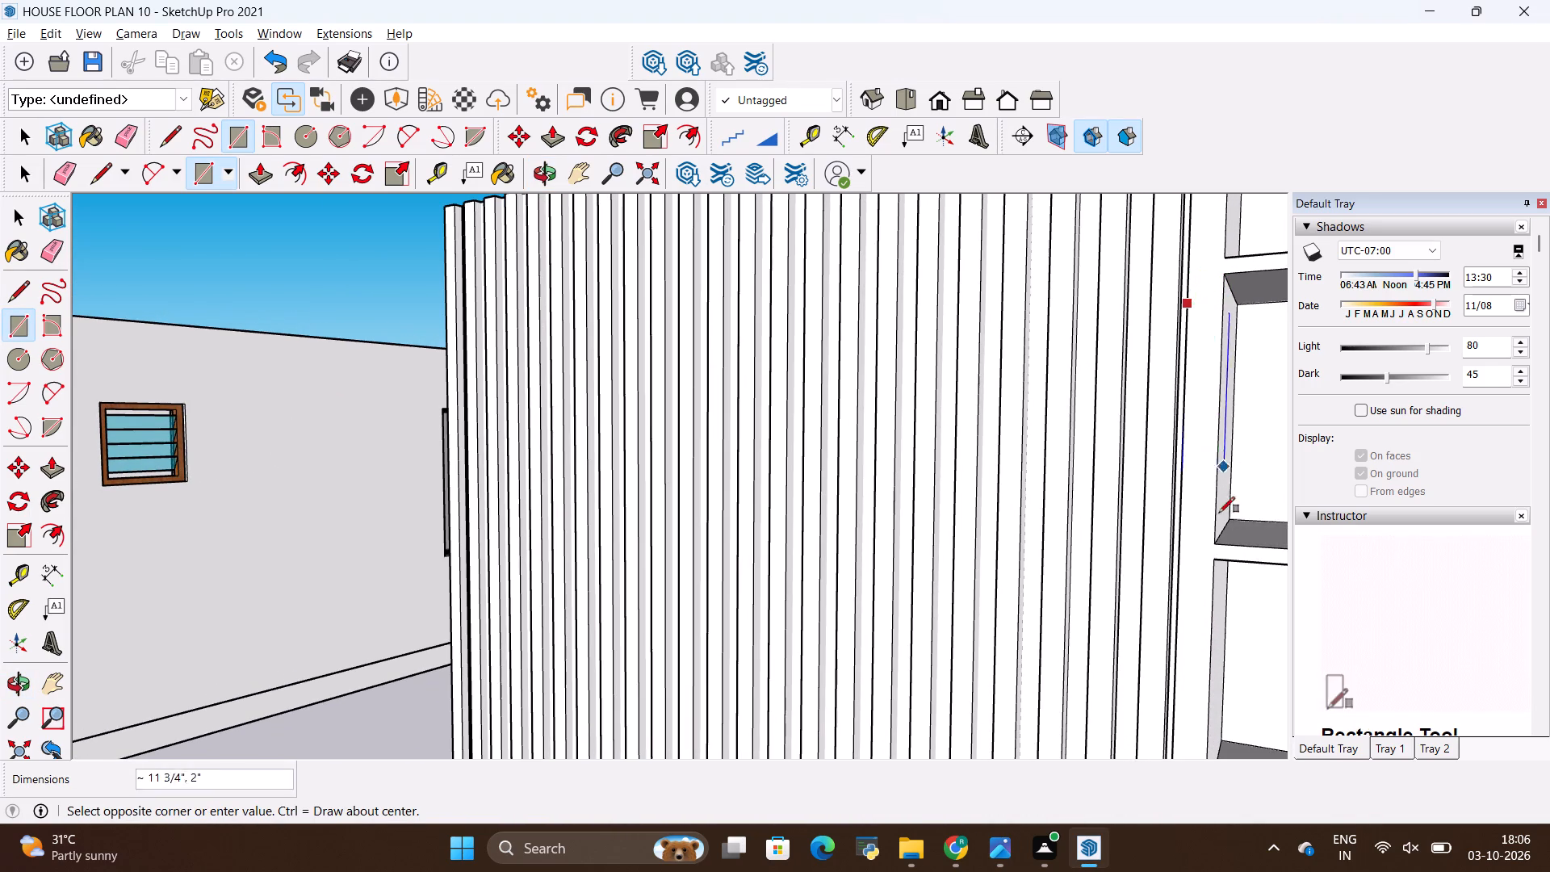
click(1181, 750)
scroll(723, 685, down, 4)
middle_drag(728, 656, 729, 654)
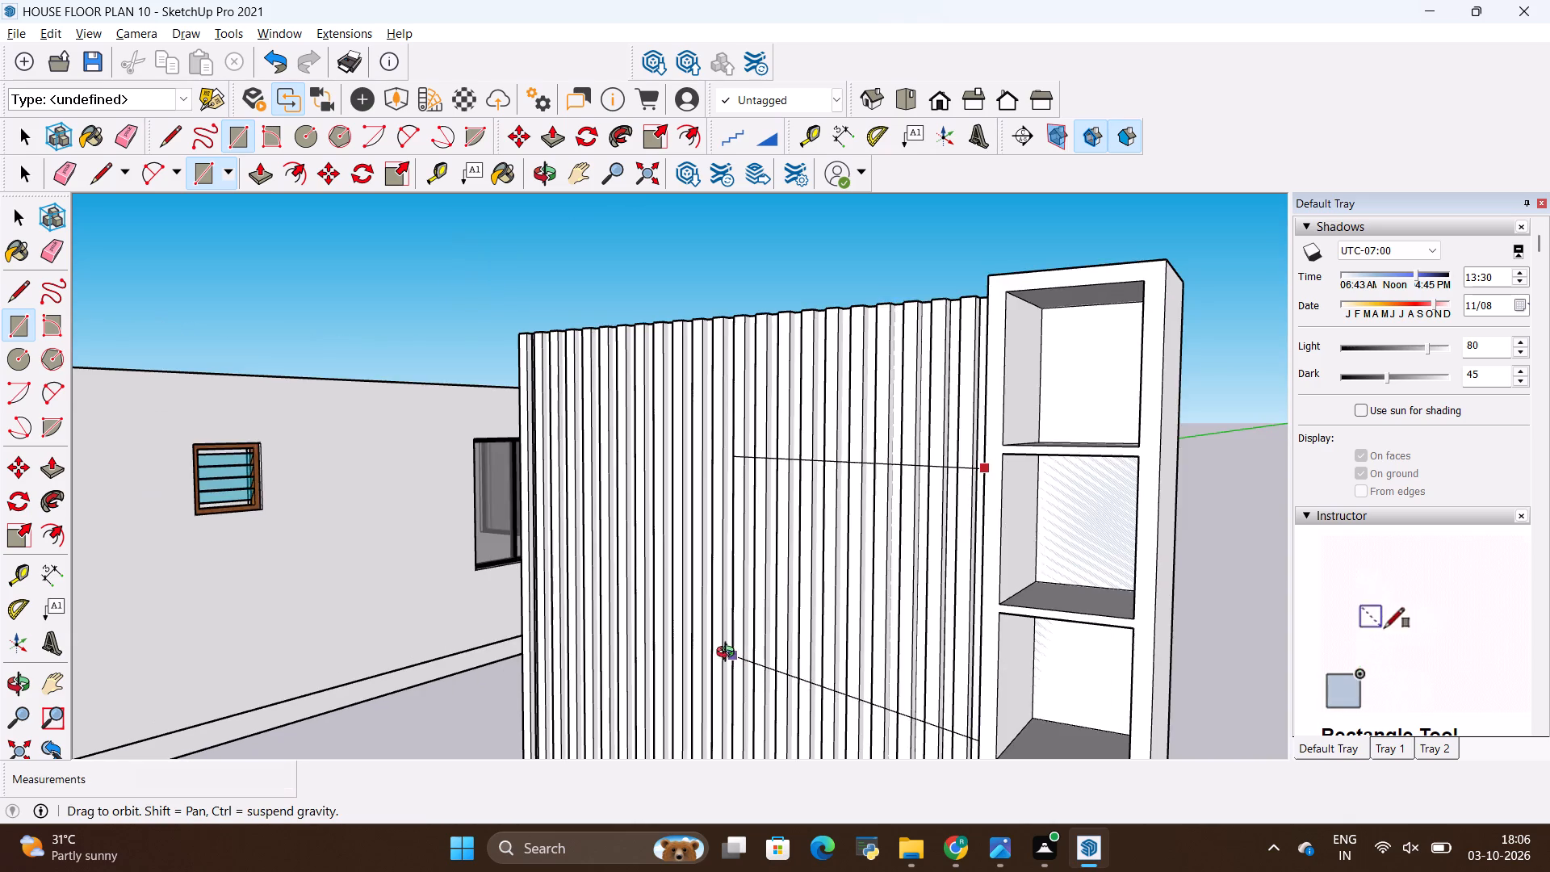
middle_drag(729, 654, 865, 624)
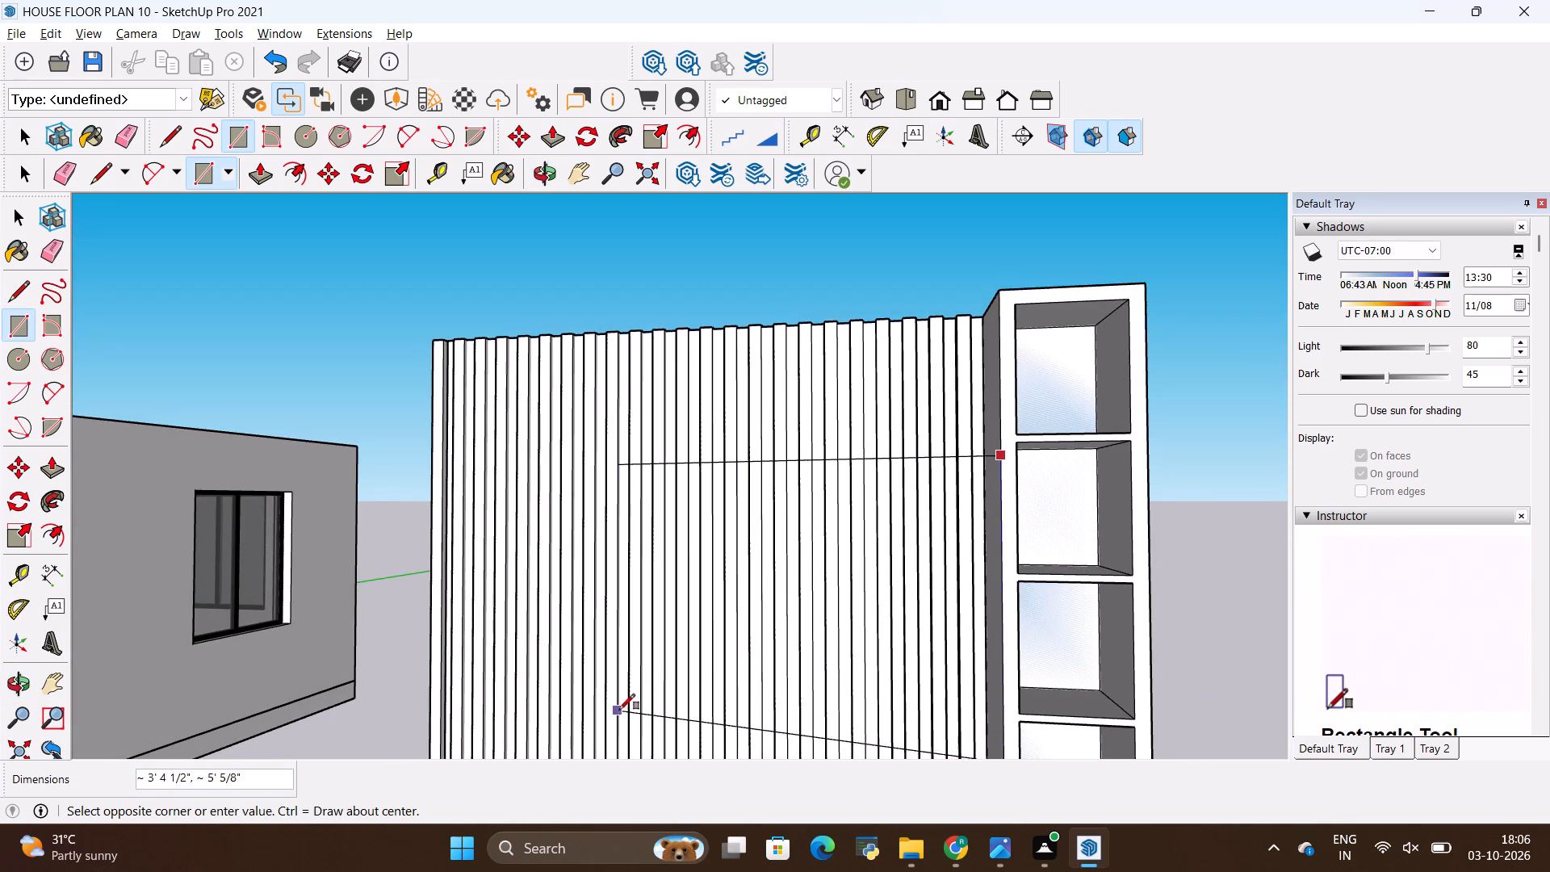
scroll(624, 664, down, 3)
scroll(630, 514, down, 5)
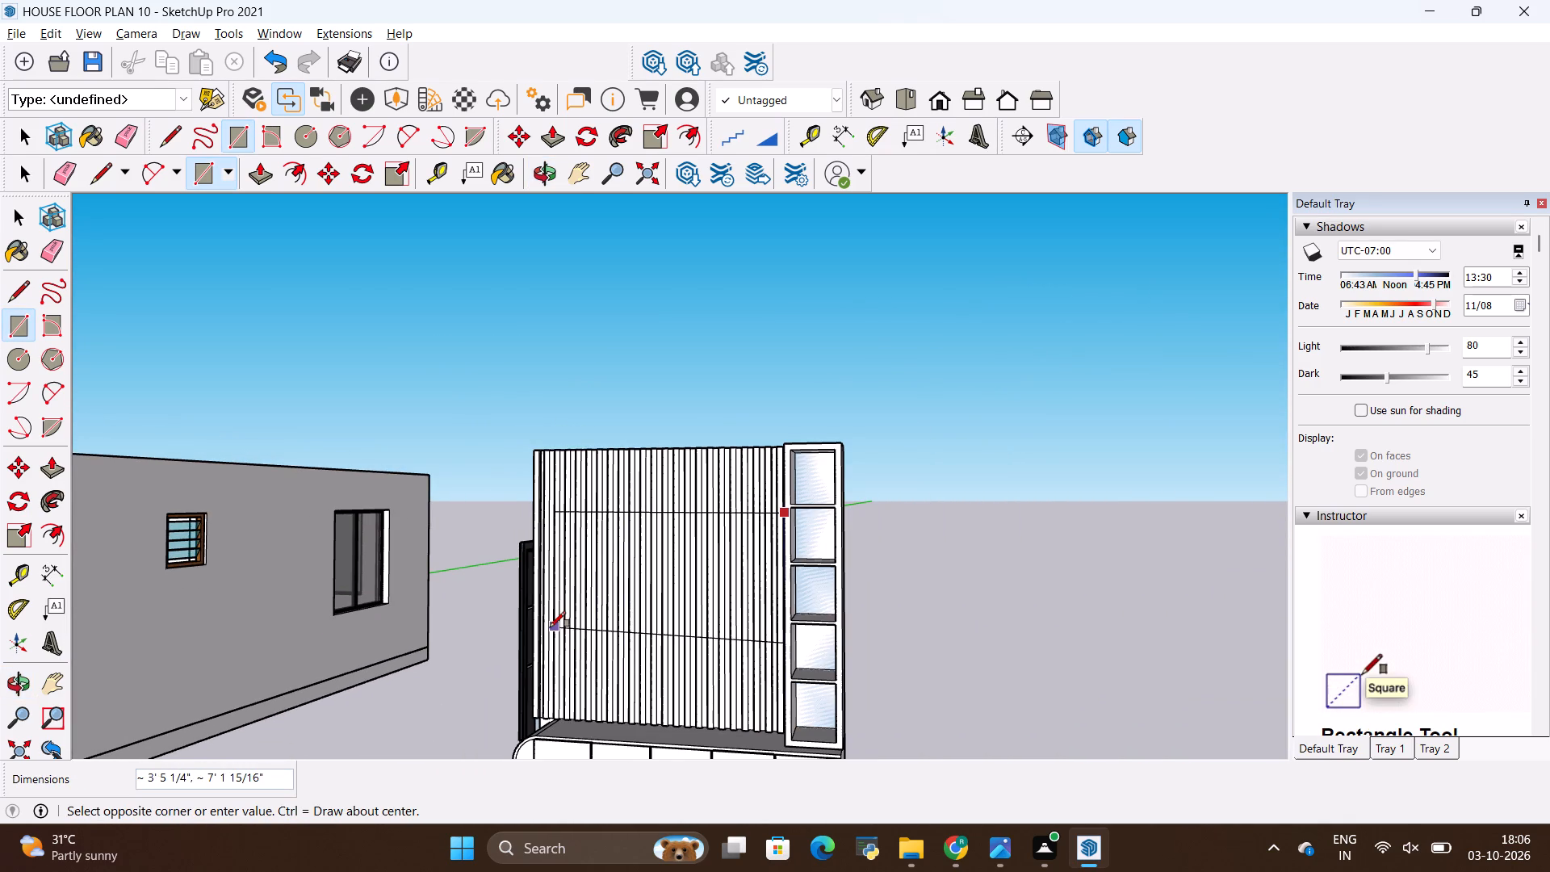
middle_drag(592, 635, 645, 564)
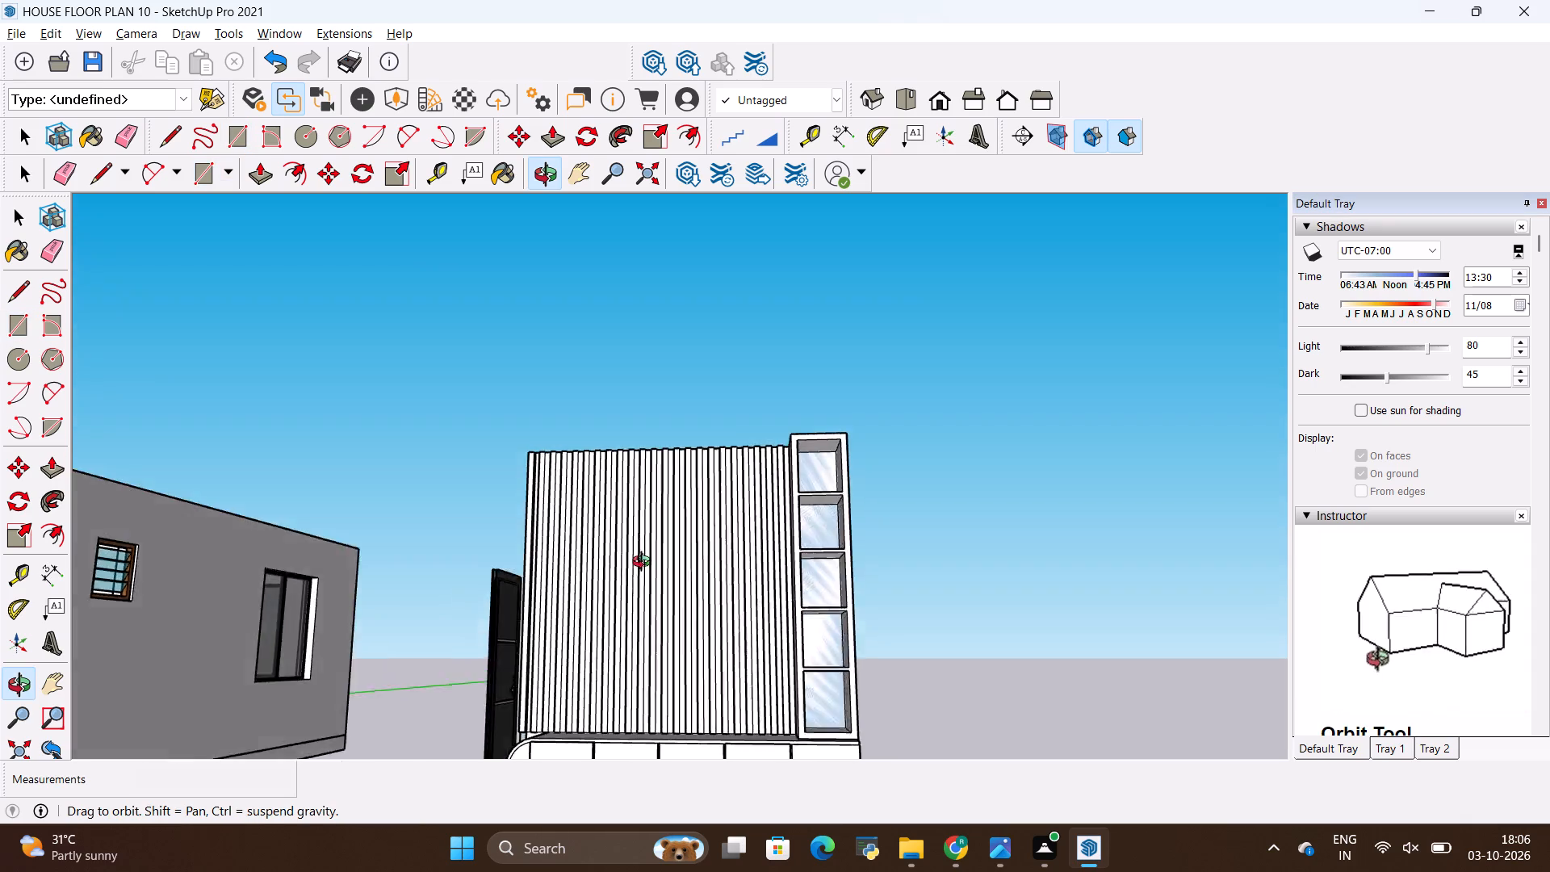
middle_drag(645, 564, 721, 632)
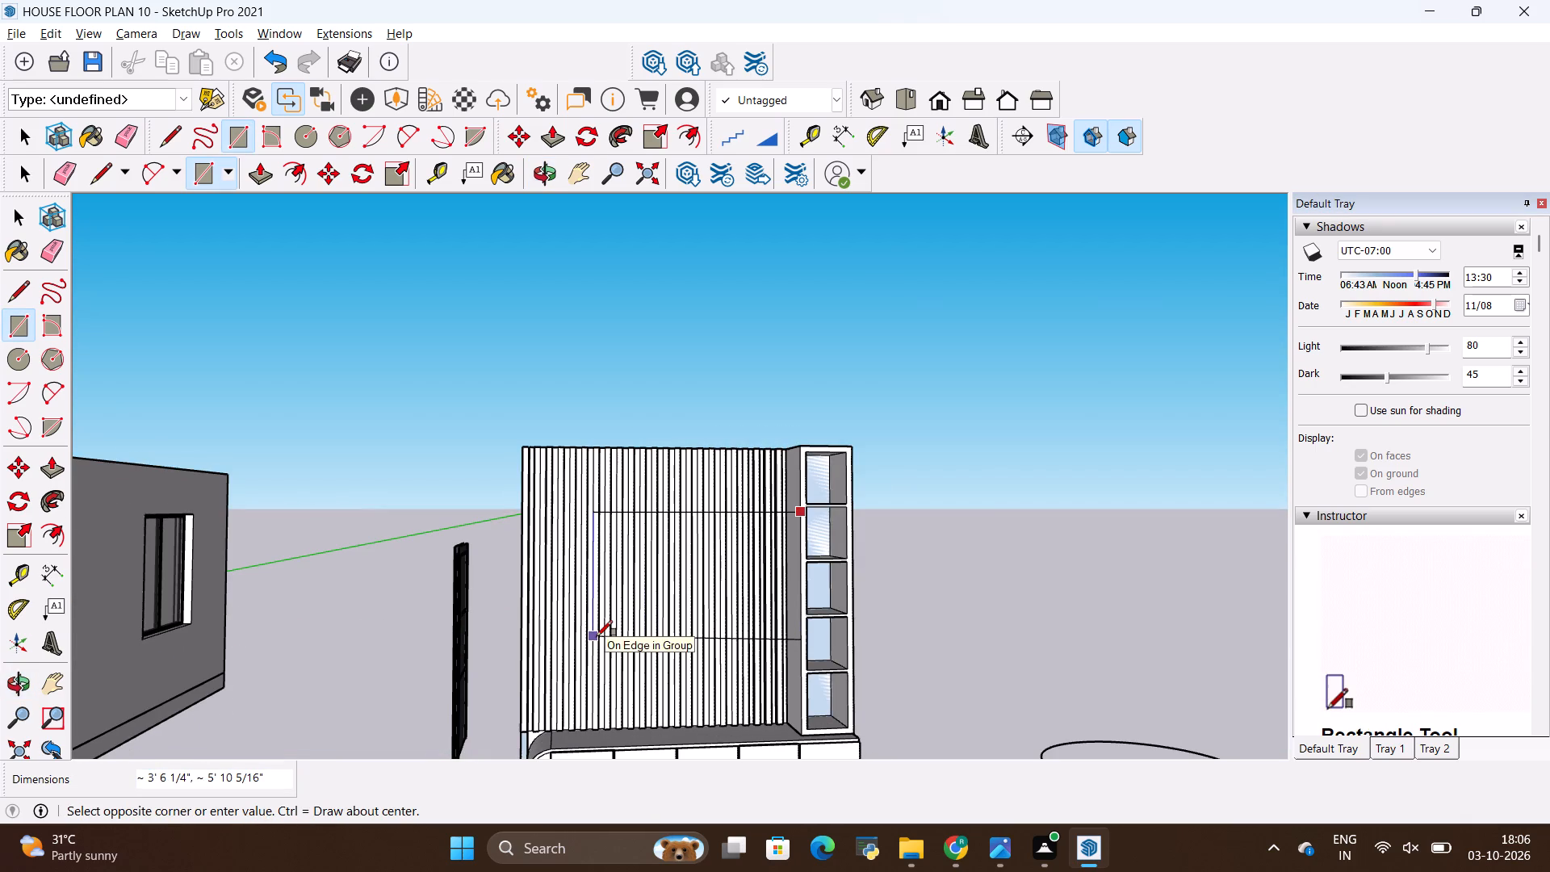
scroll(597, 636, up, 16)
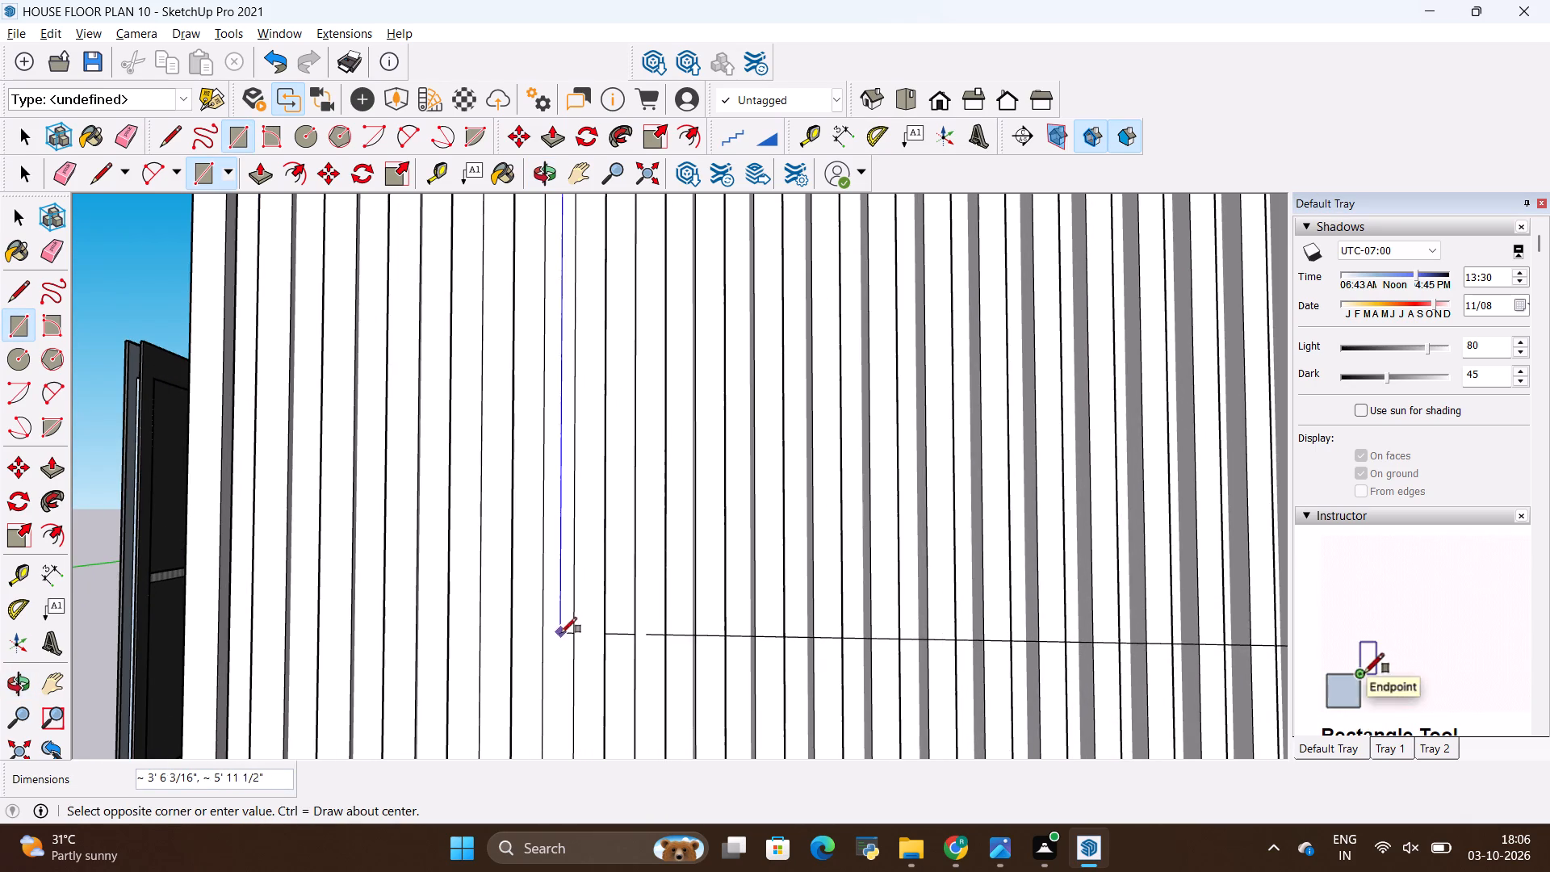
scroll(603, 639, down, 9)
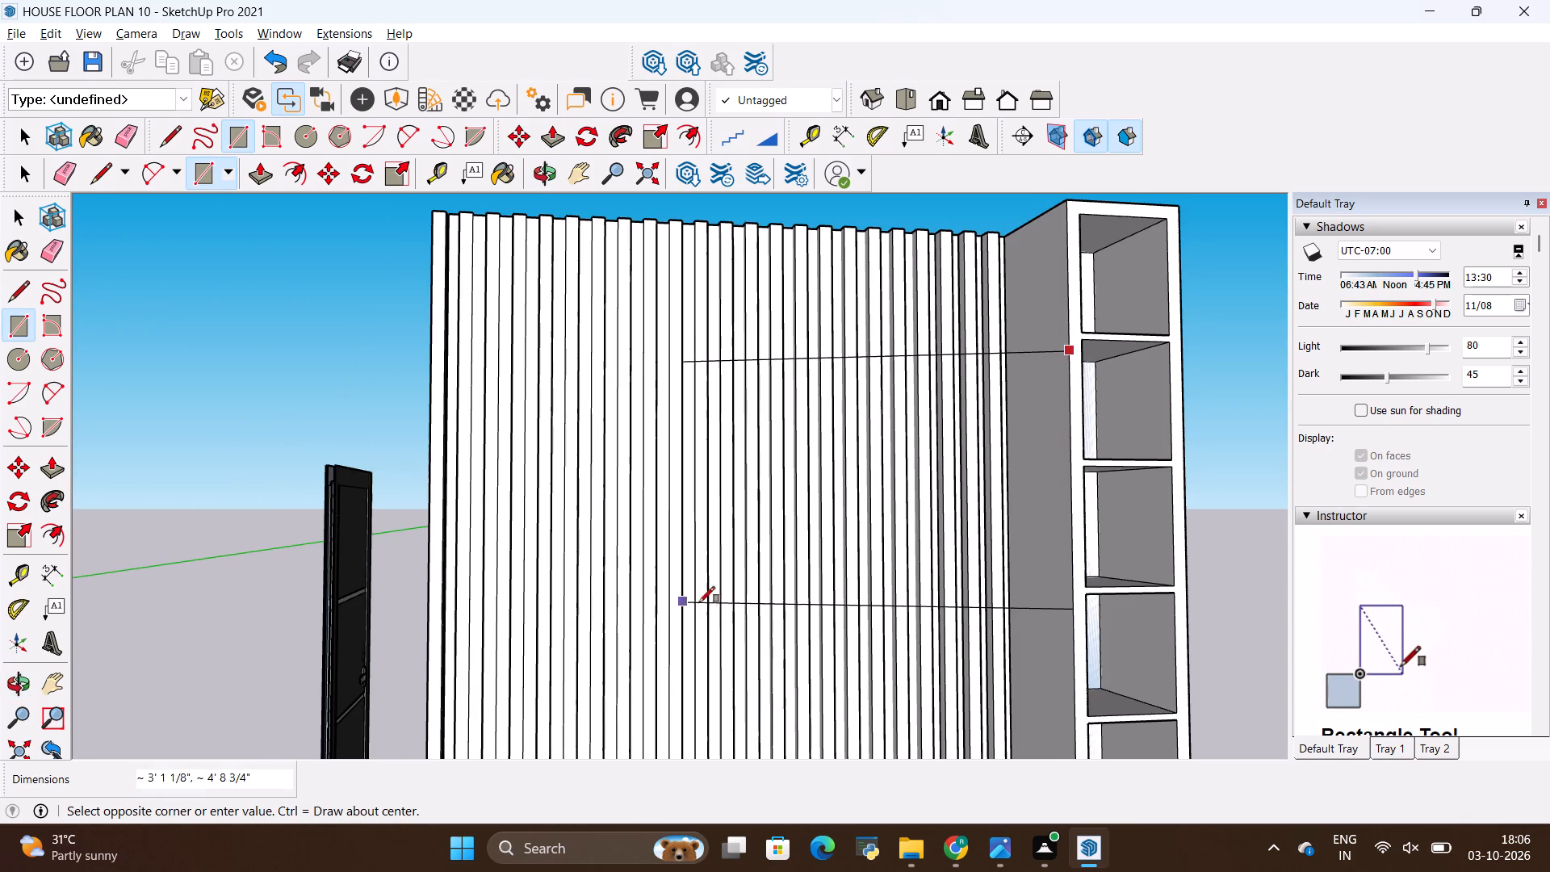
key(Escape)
Draw a rectangle about 5' 6 3/4" wide by 4' 8 3/8" high across the slat fronts, starting at the last slat beside the shelf column.
middle_drag(990, 602, 853, 640)
scroll(857, 631, down, 1)
scroll(978, 420, up, 2)
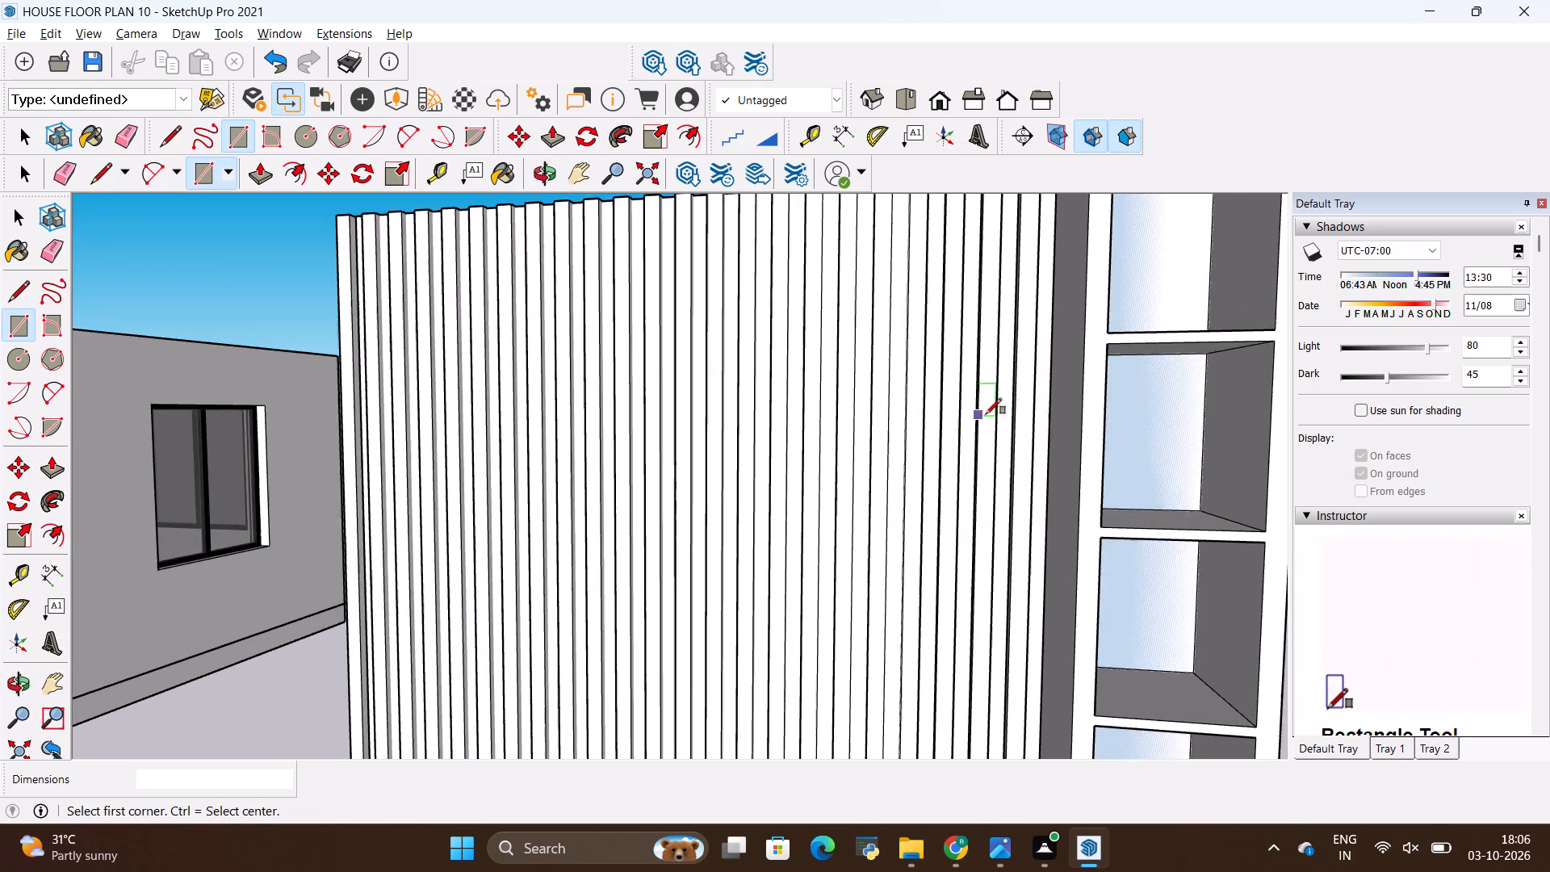
scroll(986, 414, up, 8)
scroll(1042, 376, up, 3)
middle_drag(1066, 397, 1035, 442)
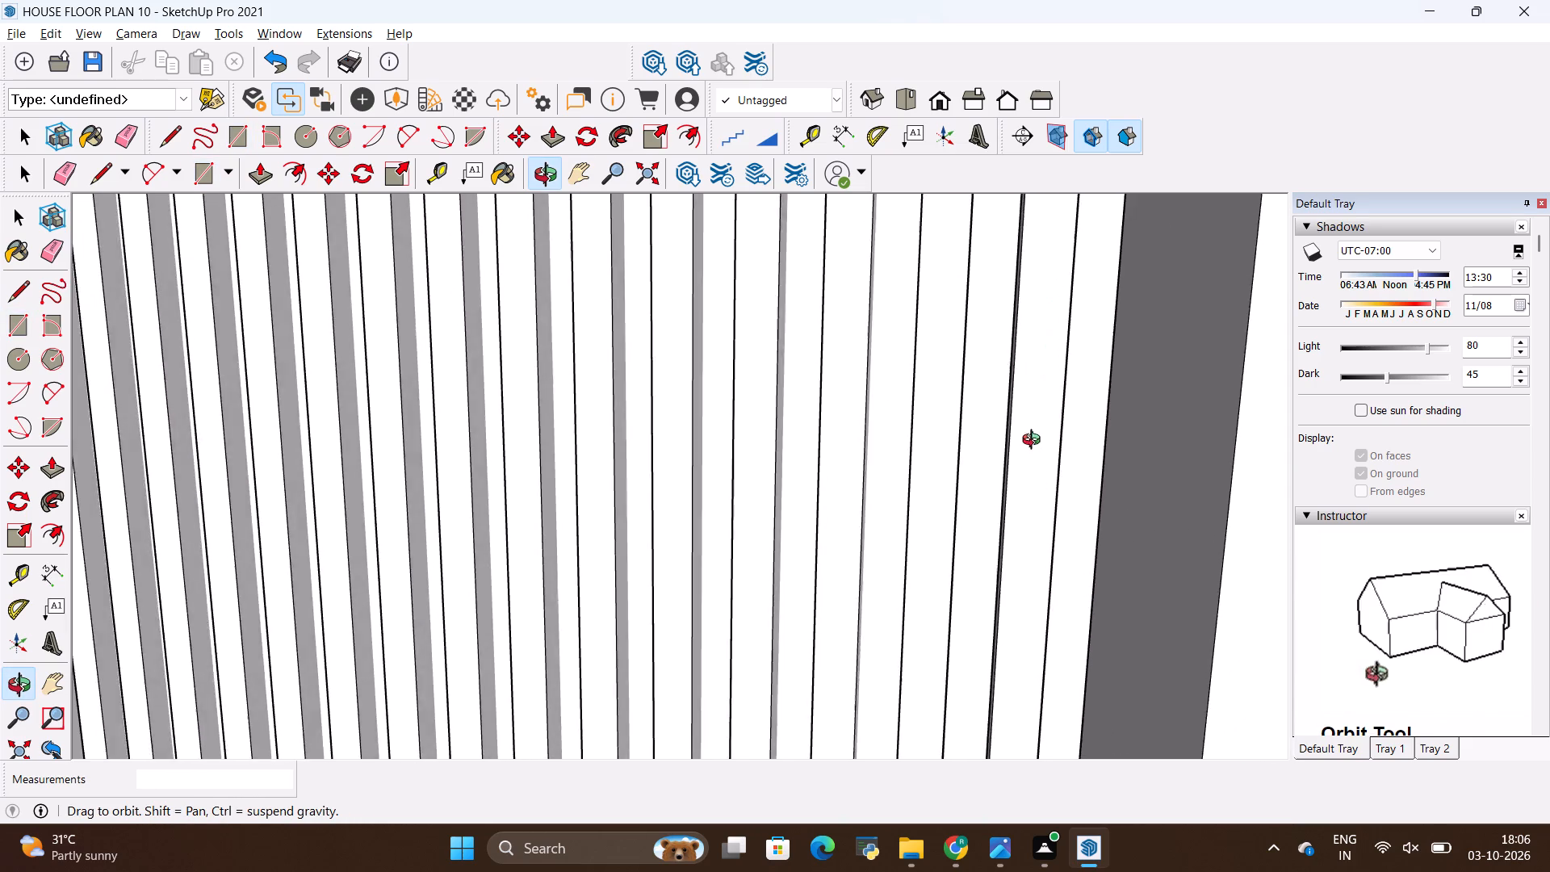
middle_drag(1035, 442, 964, 459)
scroll(1078, 432, up, 6)
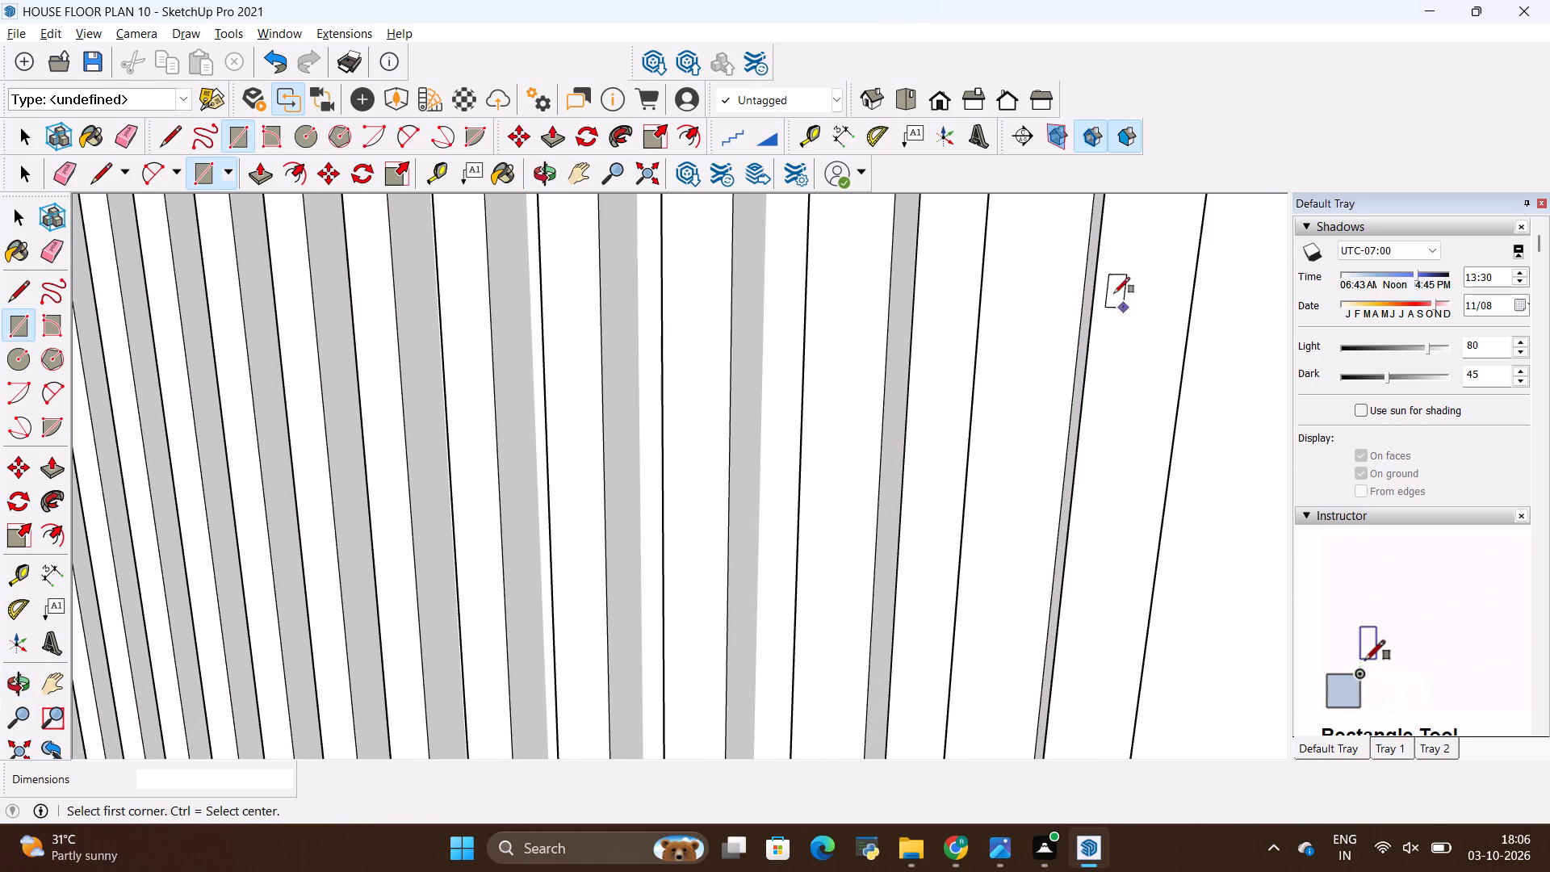
click(1102, 283)
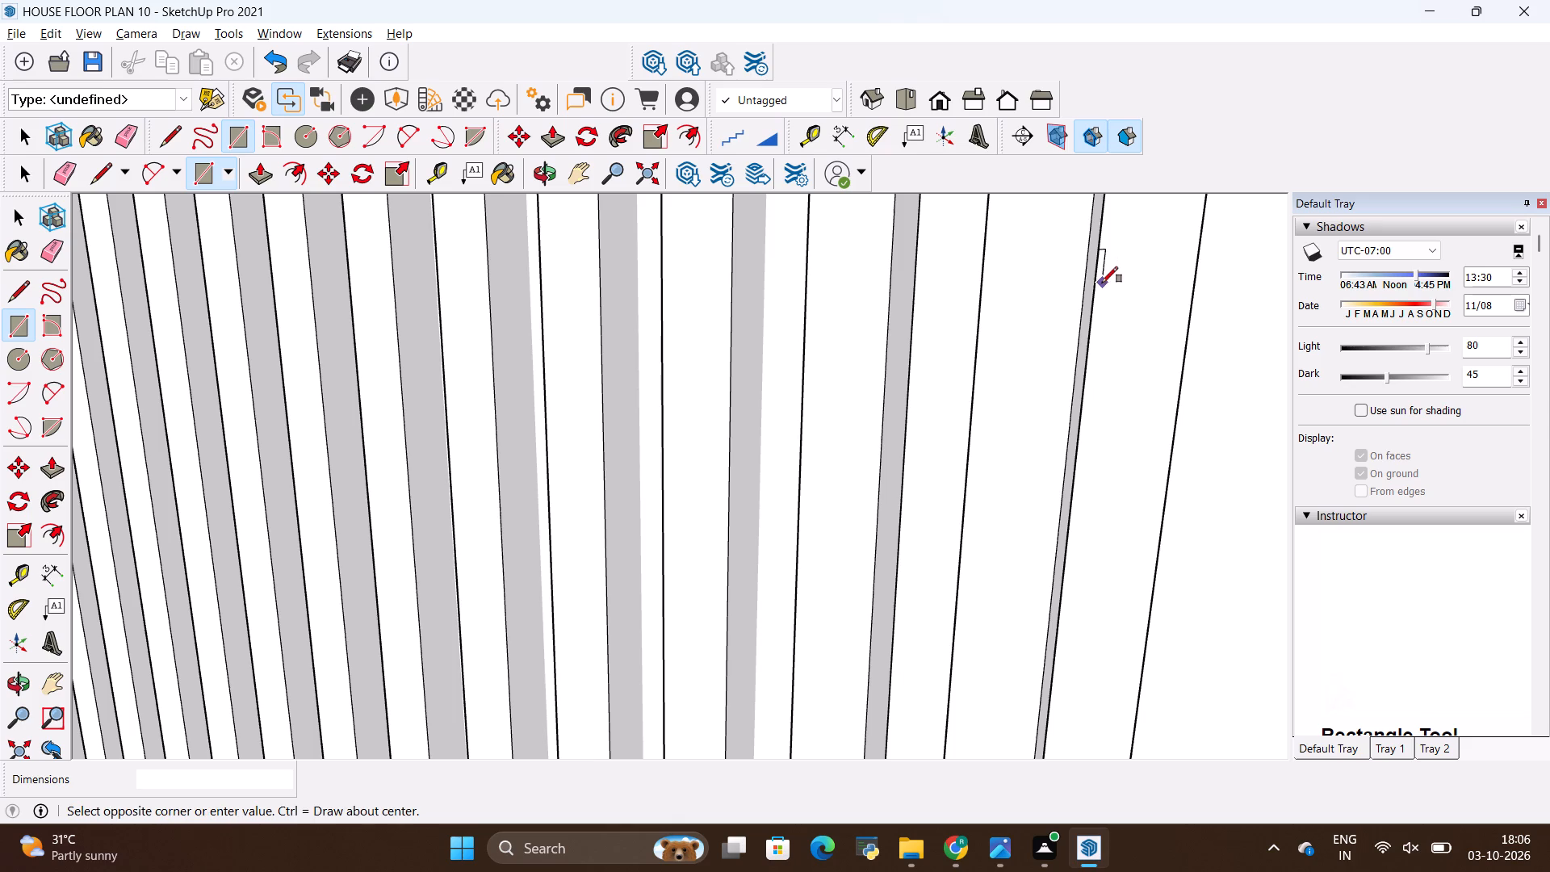
scroll(1099, 438, down, 19)
scroll(1103, 430, down, 2)
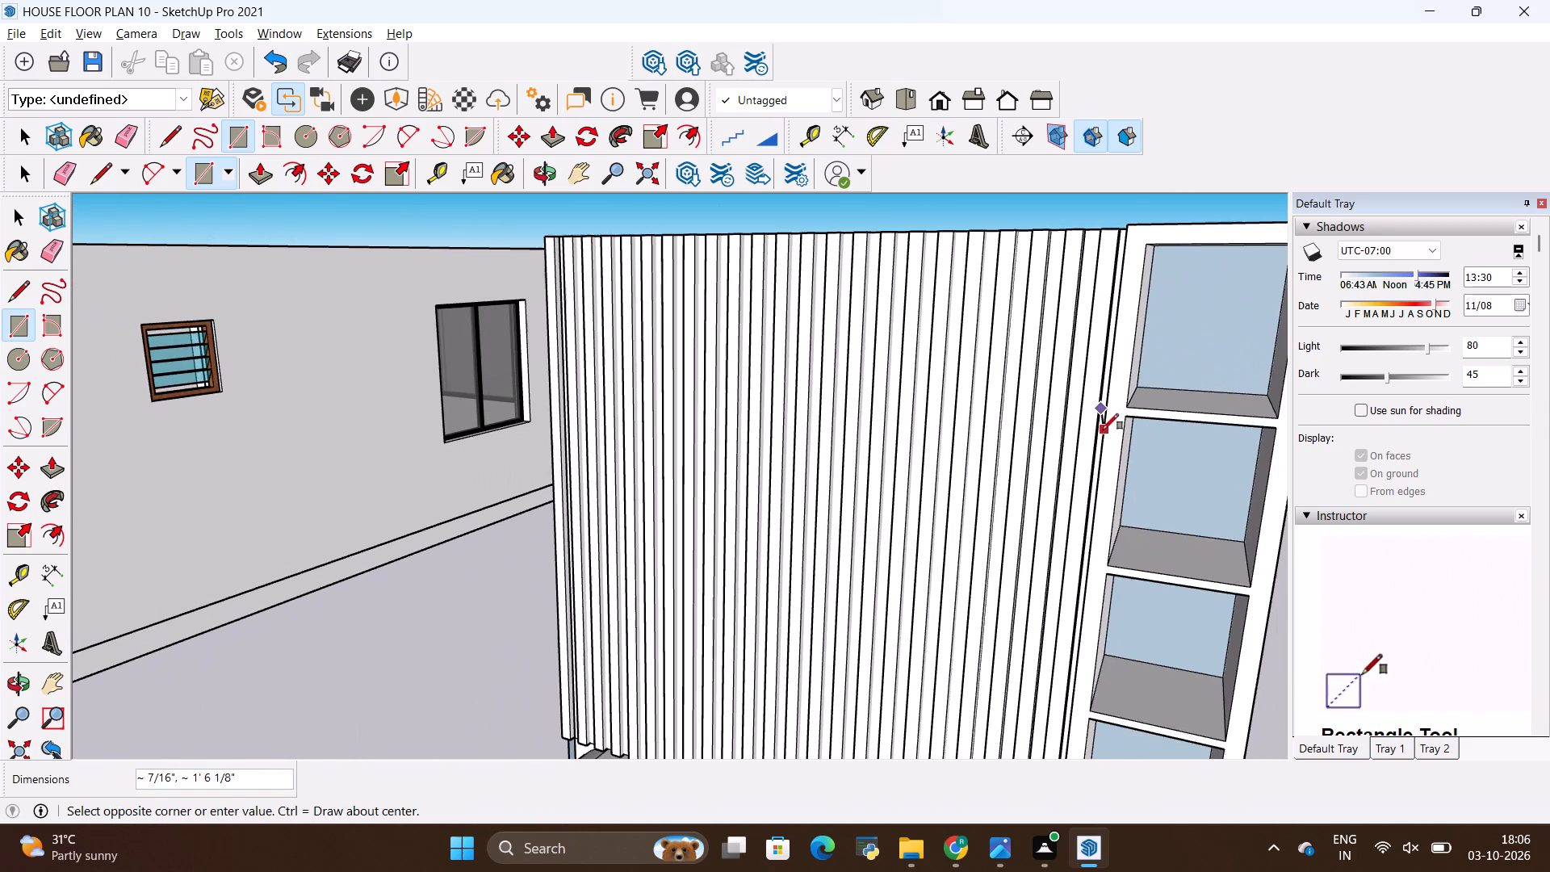
scroll(1092, 664, up, 18)
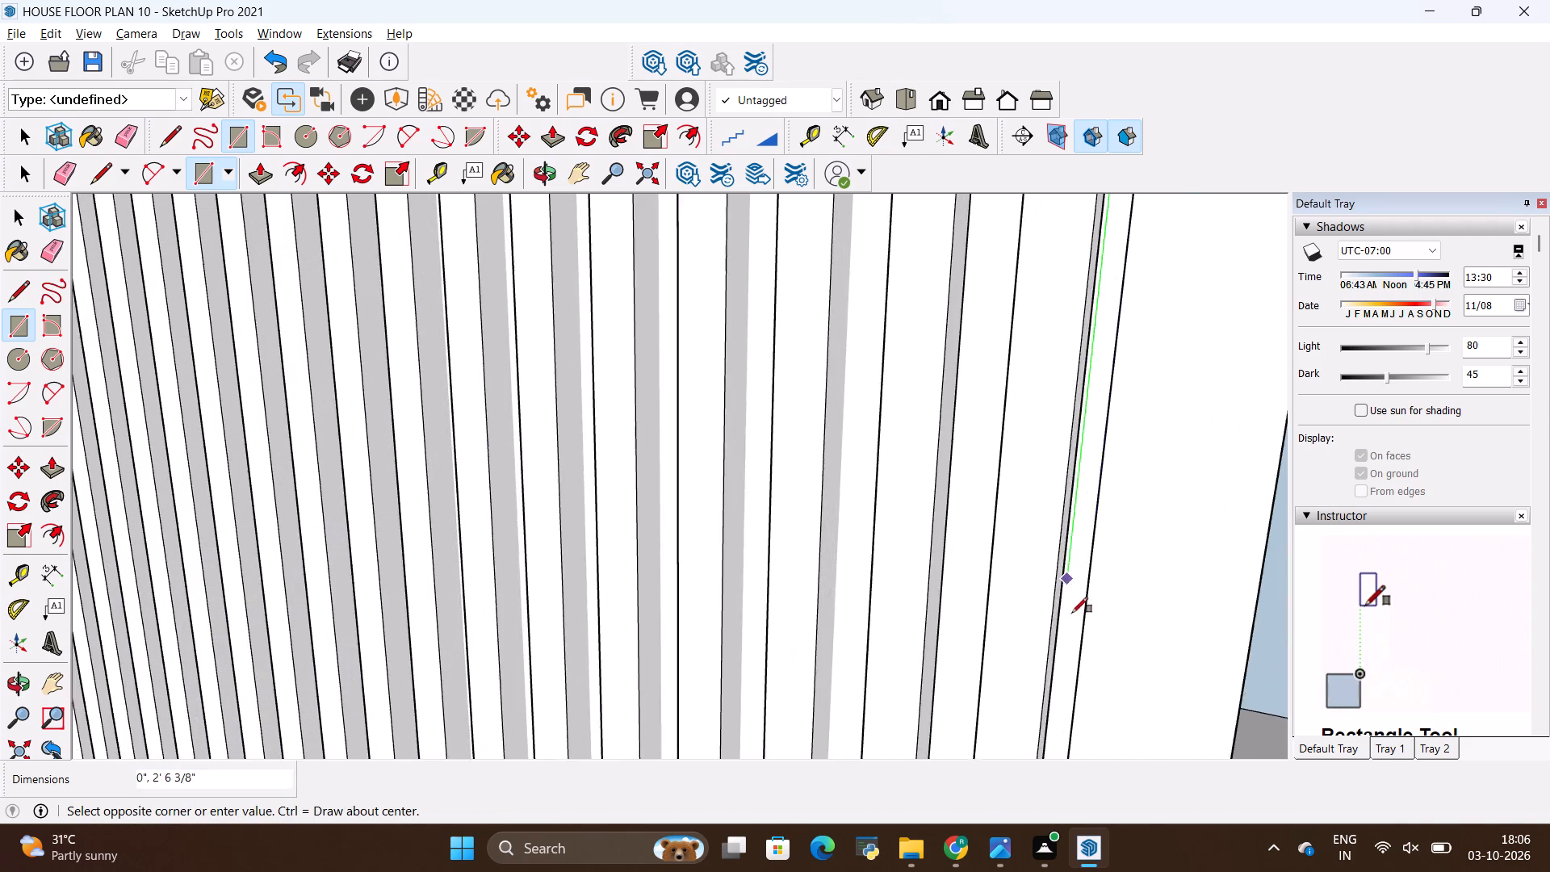
scroll(1072, 613, up, 3)
click(1058, 732)
scroll(943, 623, down, 5)
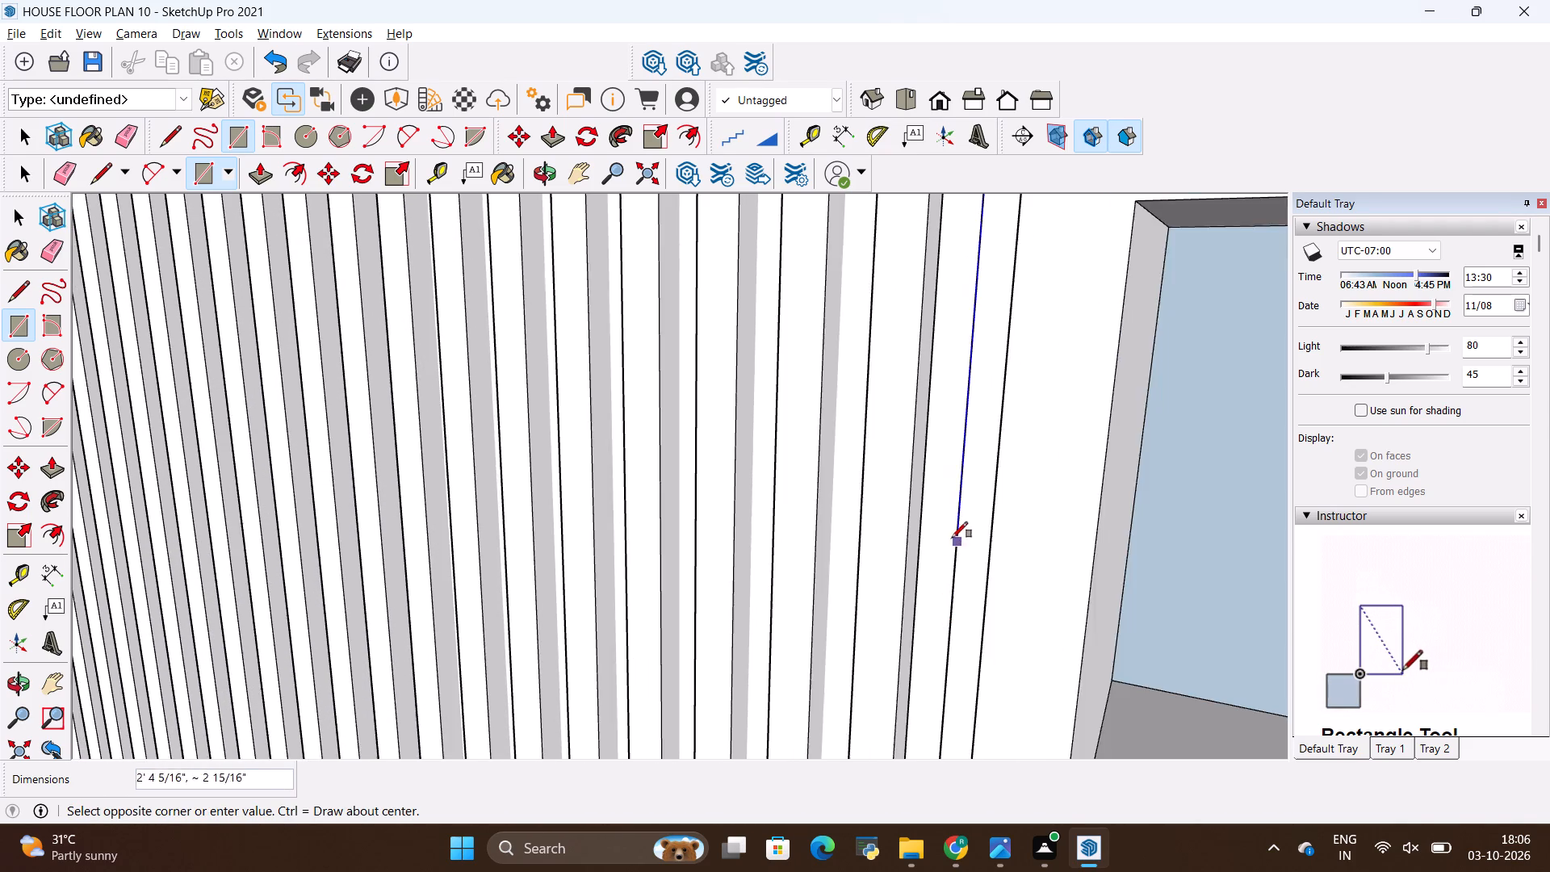
scroll(952, 538, down, 20)
scroll(952, 538, down, 2)
middle_drag(653, 526, 834, 451)
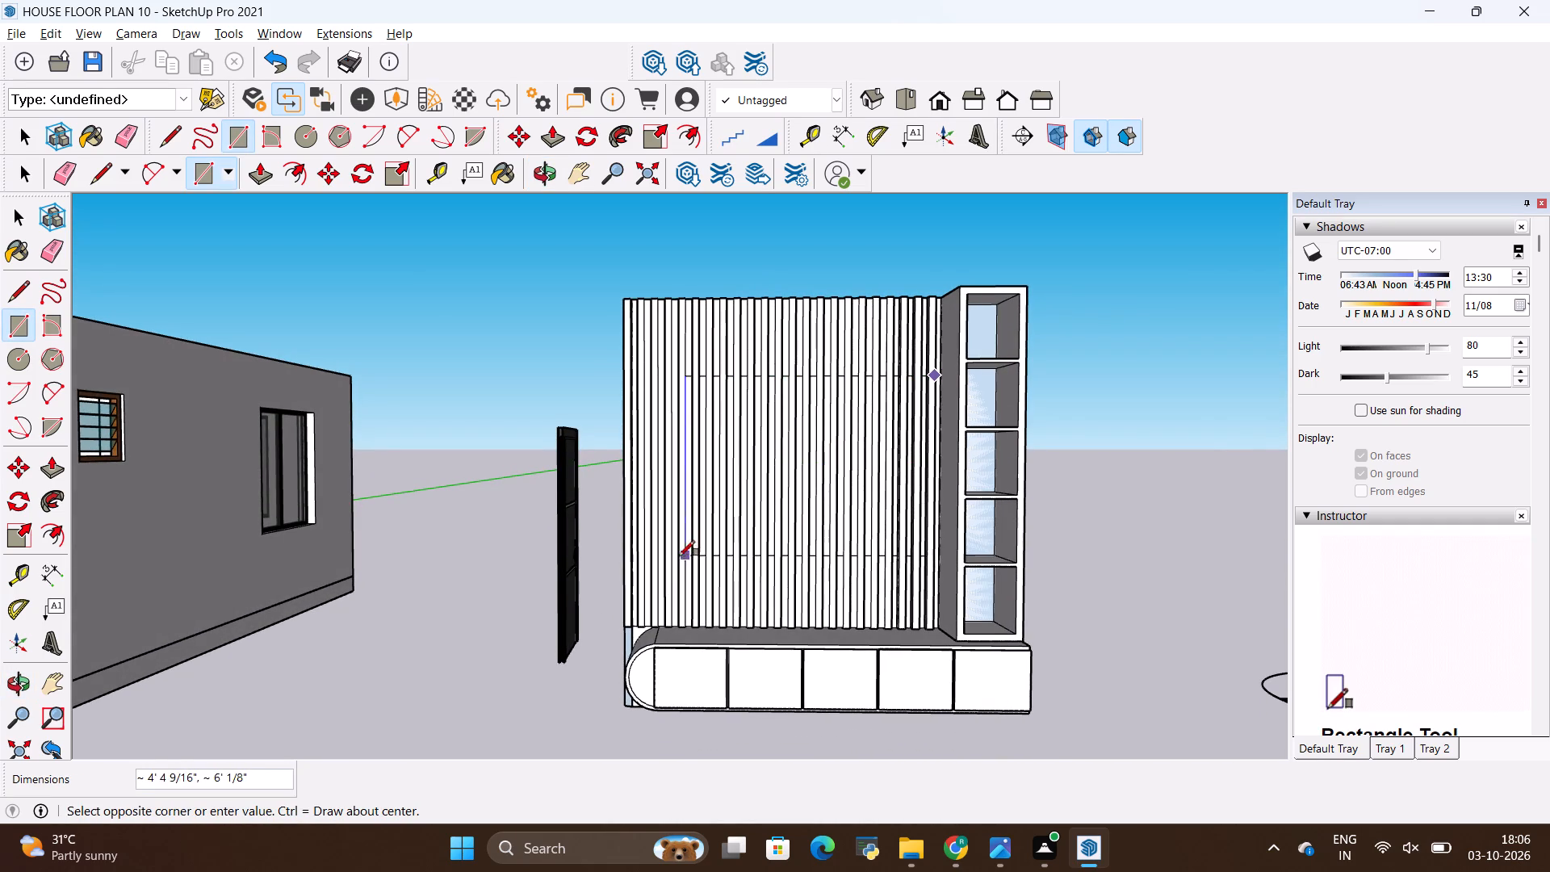
scroll(646, 554, up, 6)
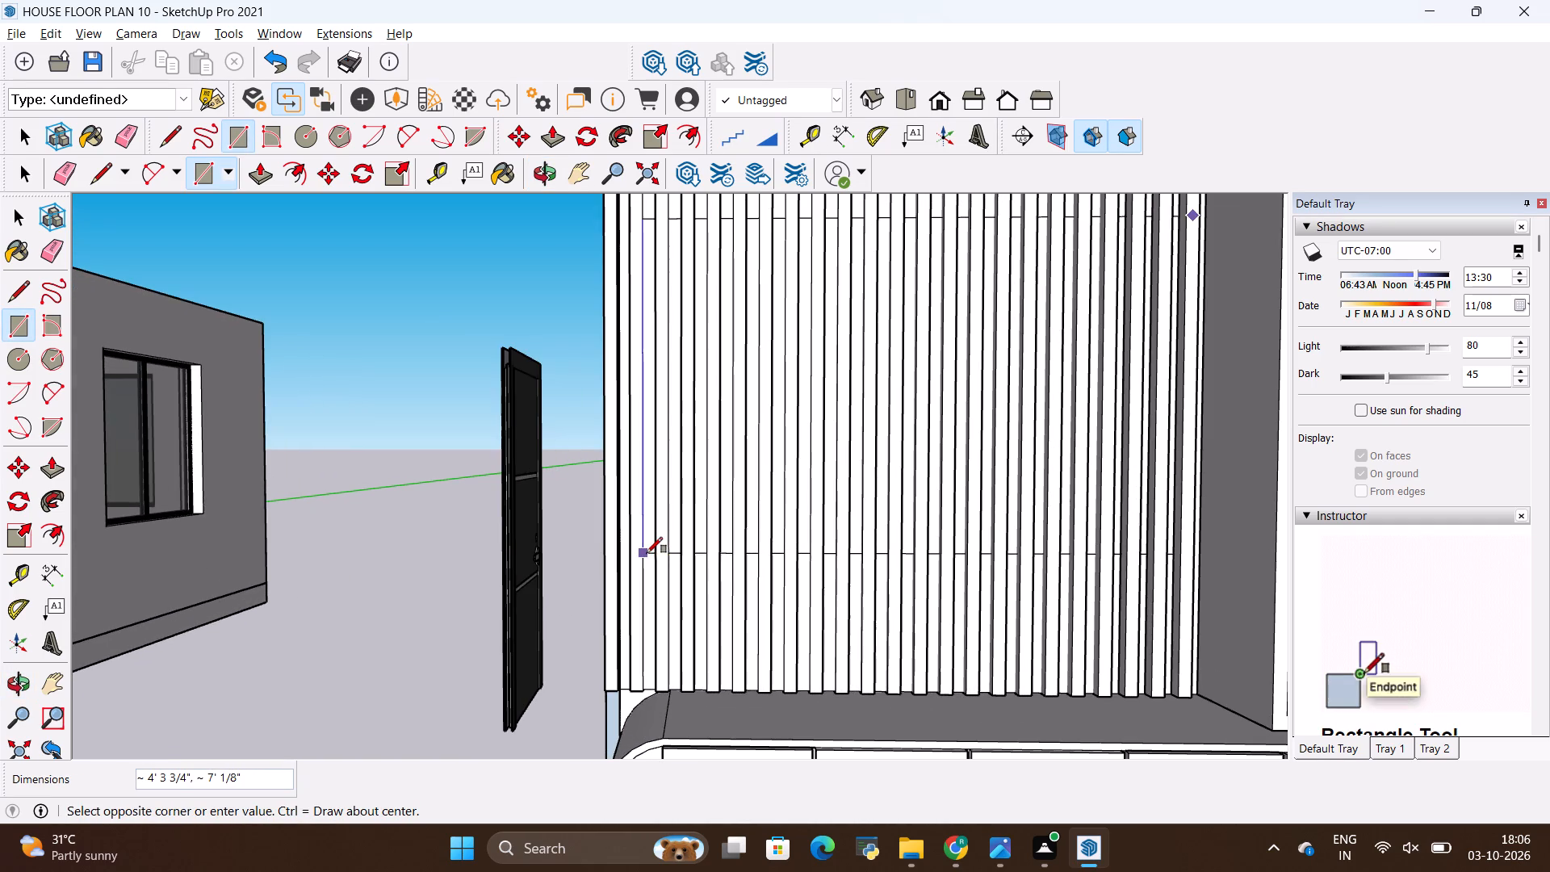
scroll(717, 555, up, 6)
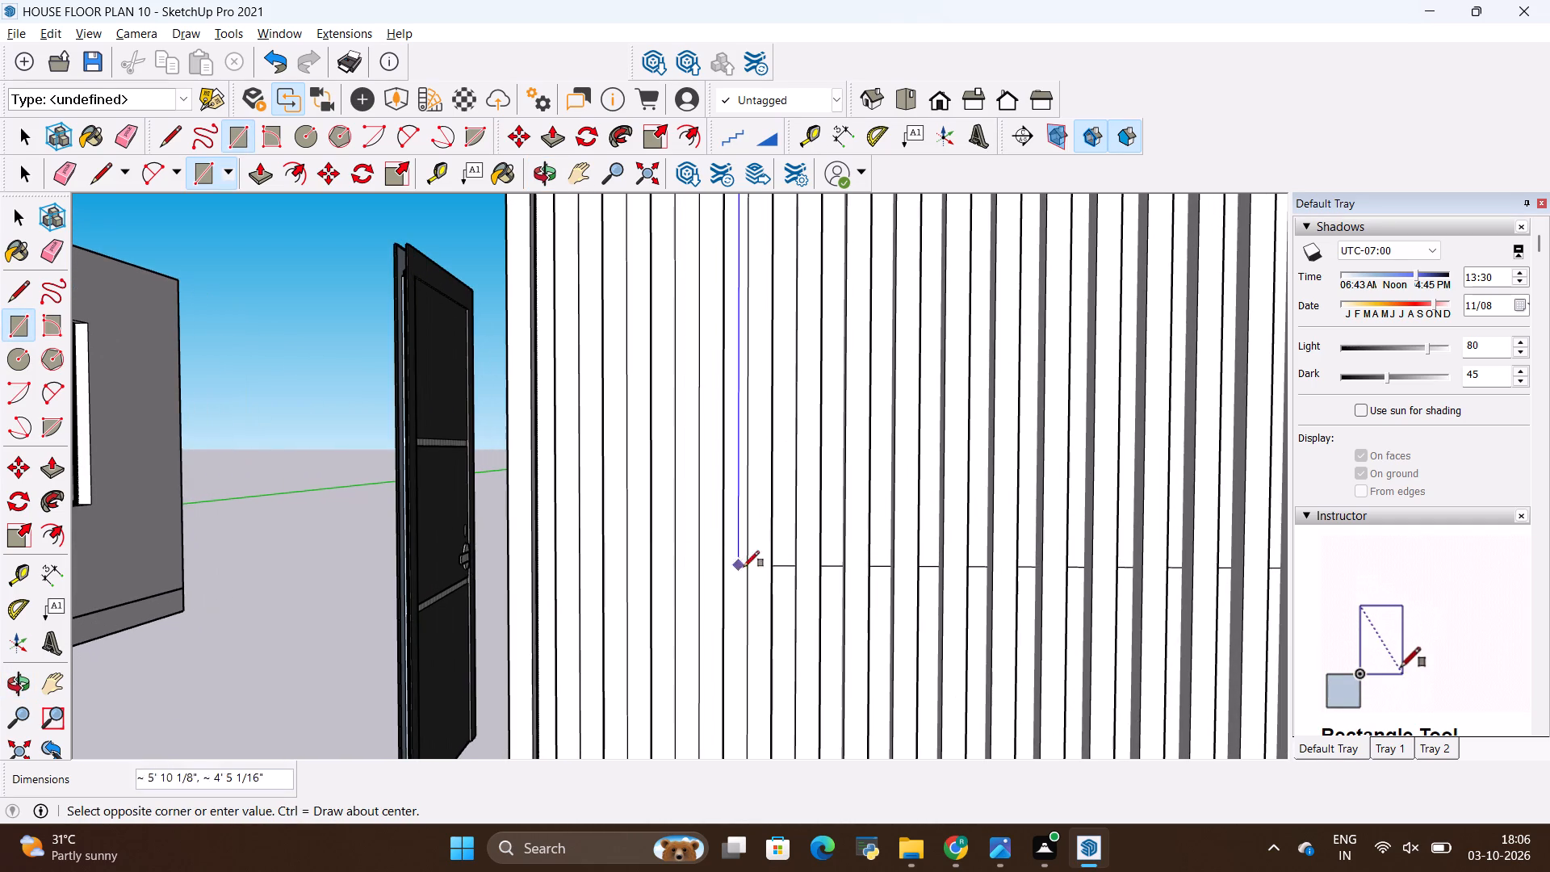
scroll(789, 602, up, 3)
click(786, 607)
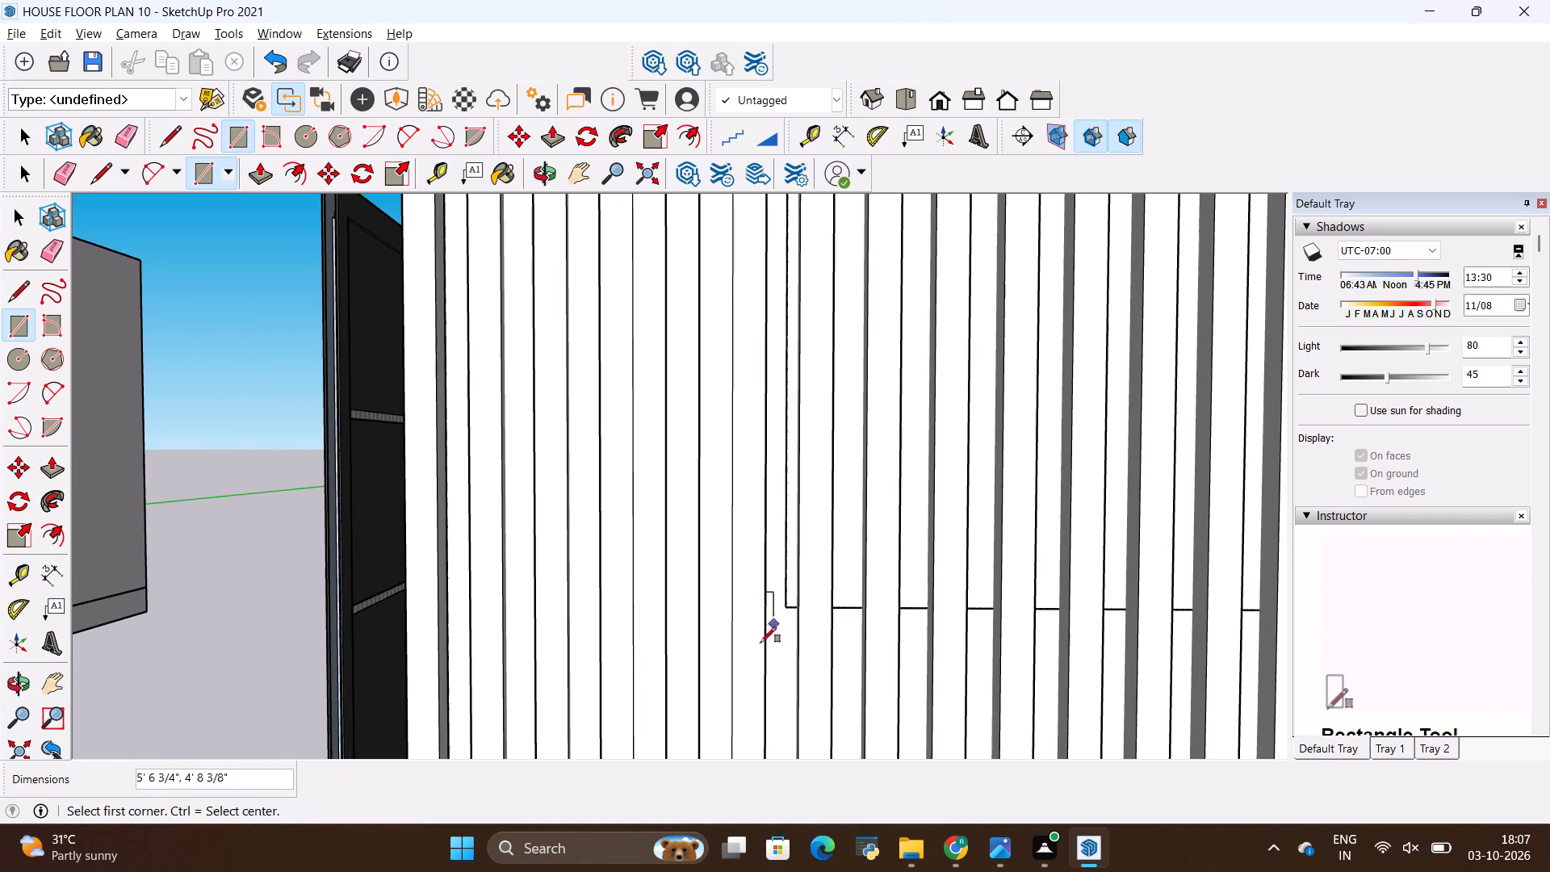
scroll(753, 652, down, 13)
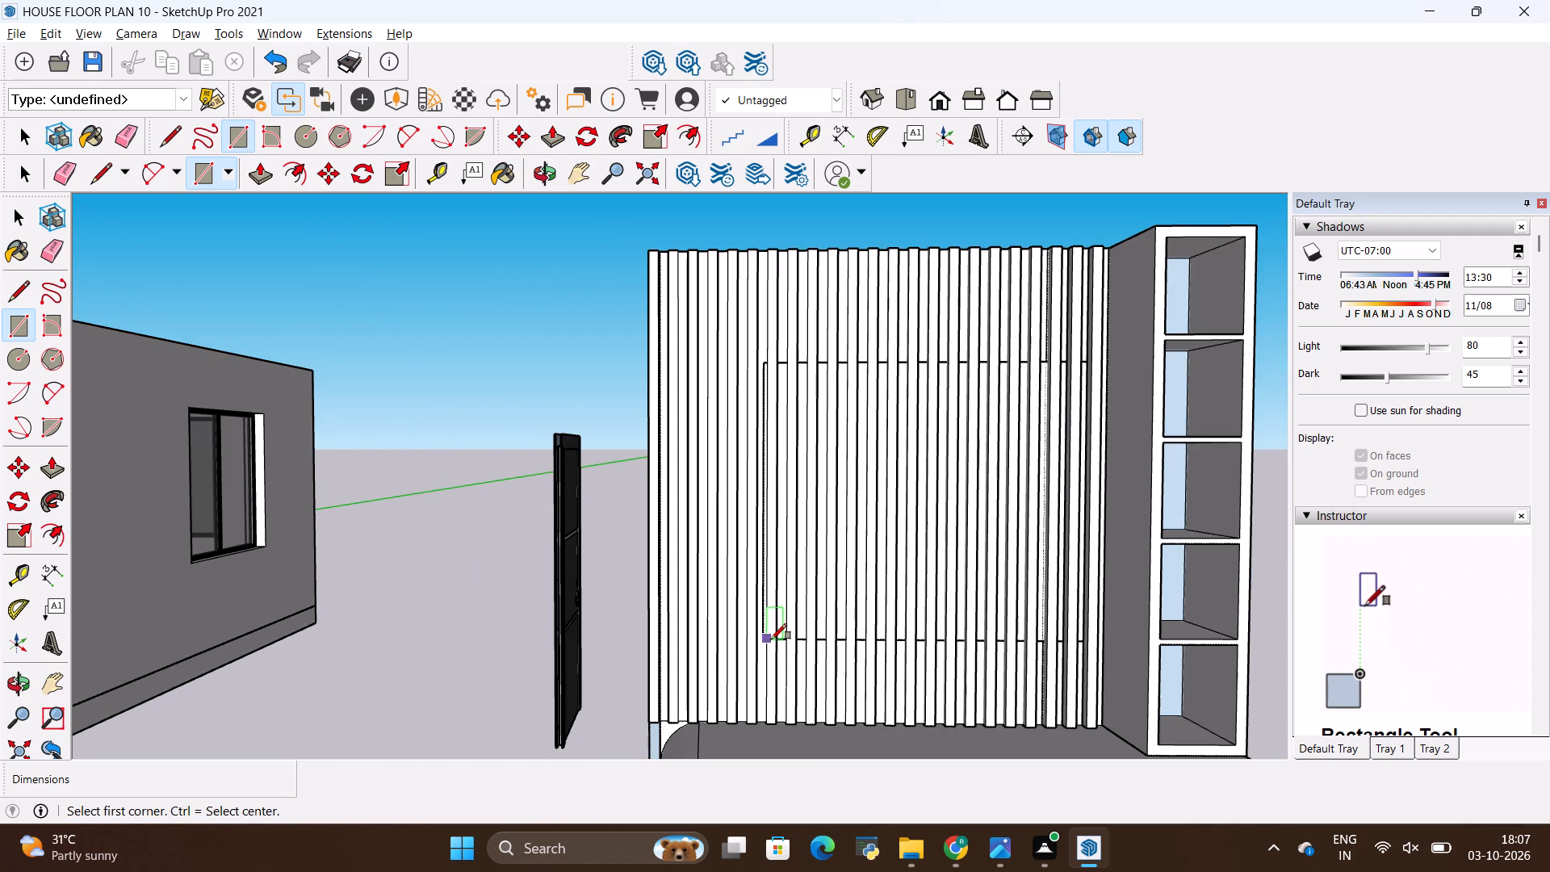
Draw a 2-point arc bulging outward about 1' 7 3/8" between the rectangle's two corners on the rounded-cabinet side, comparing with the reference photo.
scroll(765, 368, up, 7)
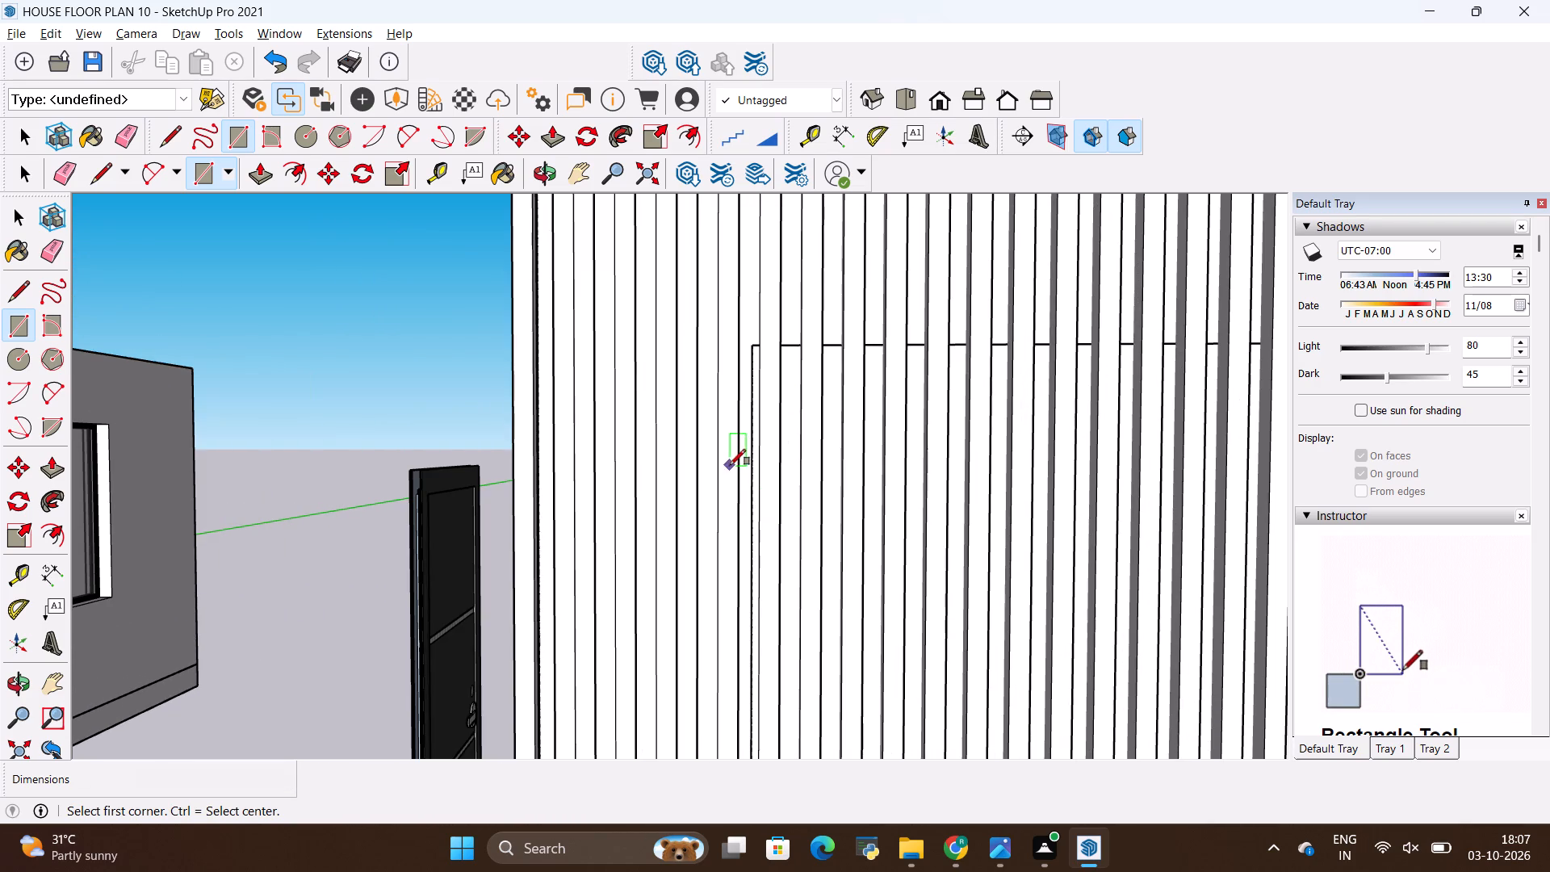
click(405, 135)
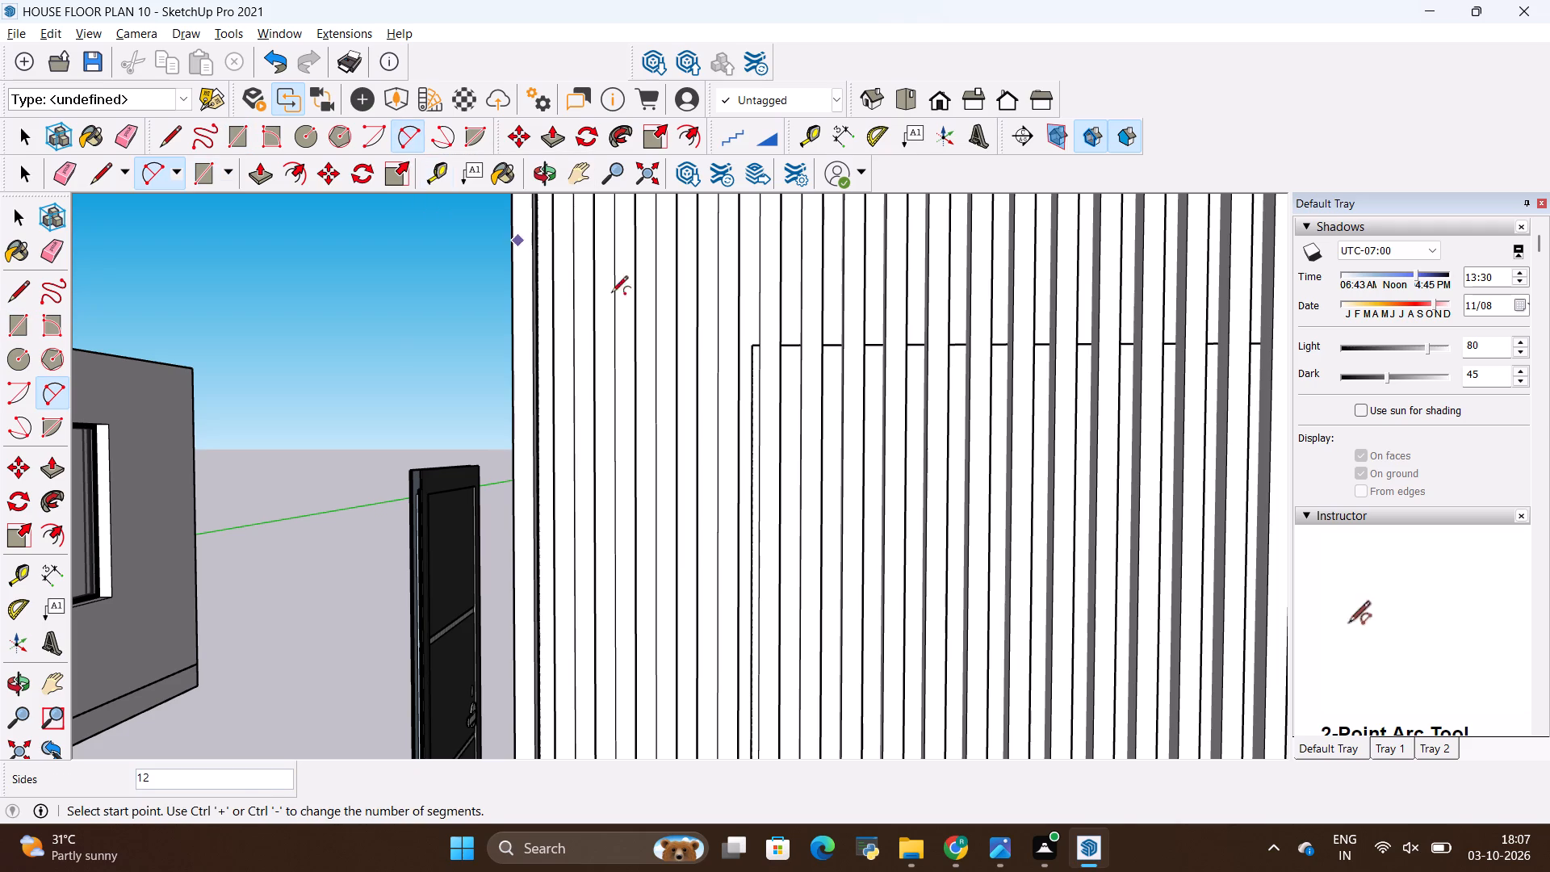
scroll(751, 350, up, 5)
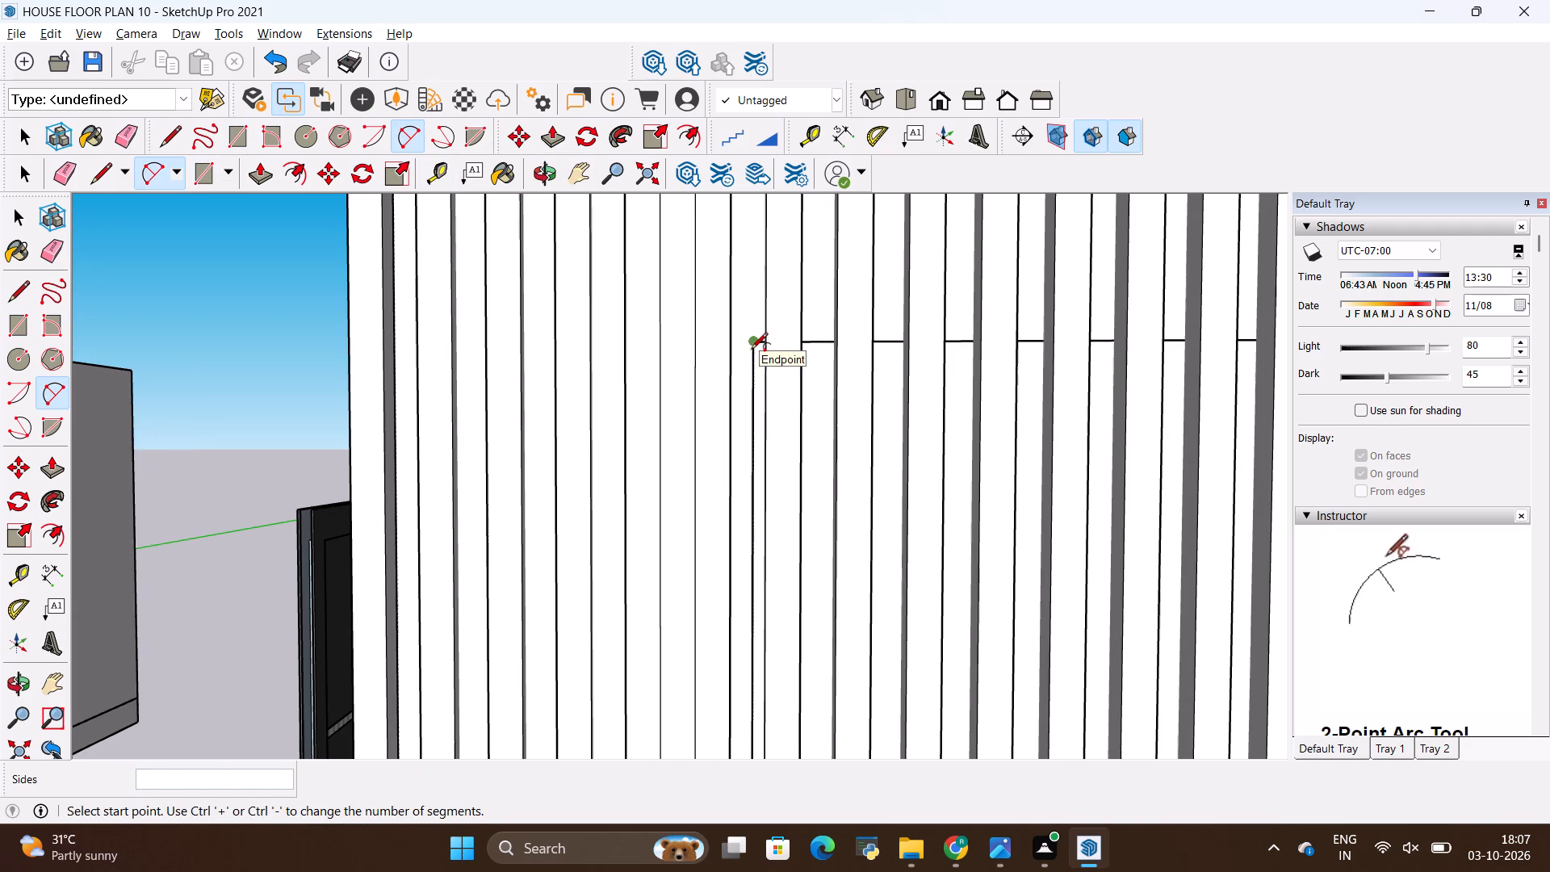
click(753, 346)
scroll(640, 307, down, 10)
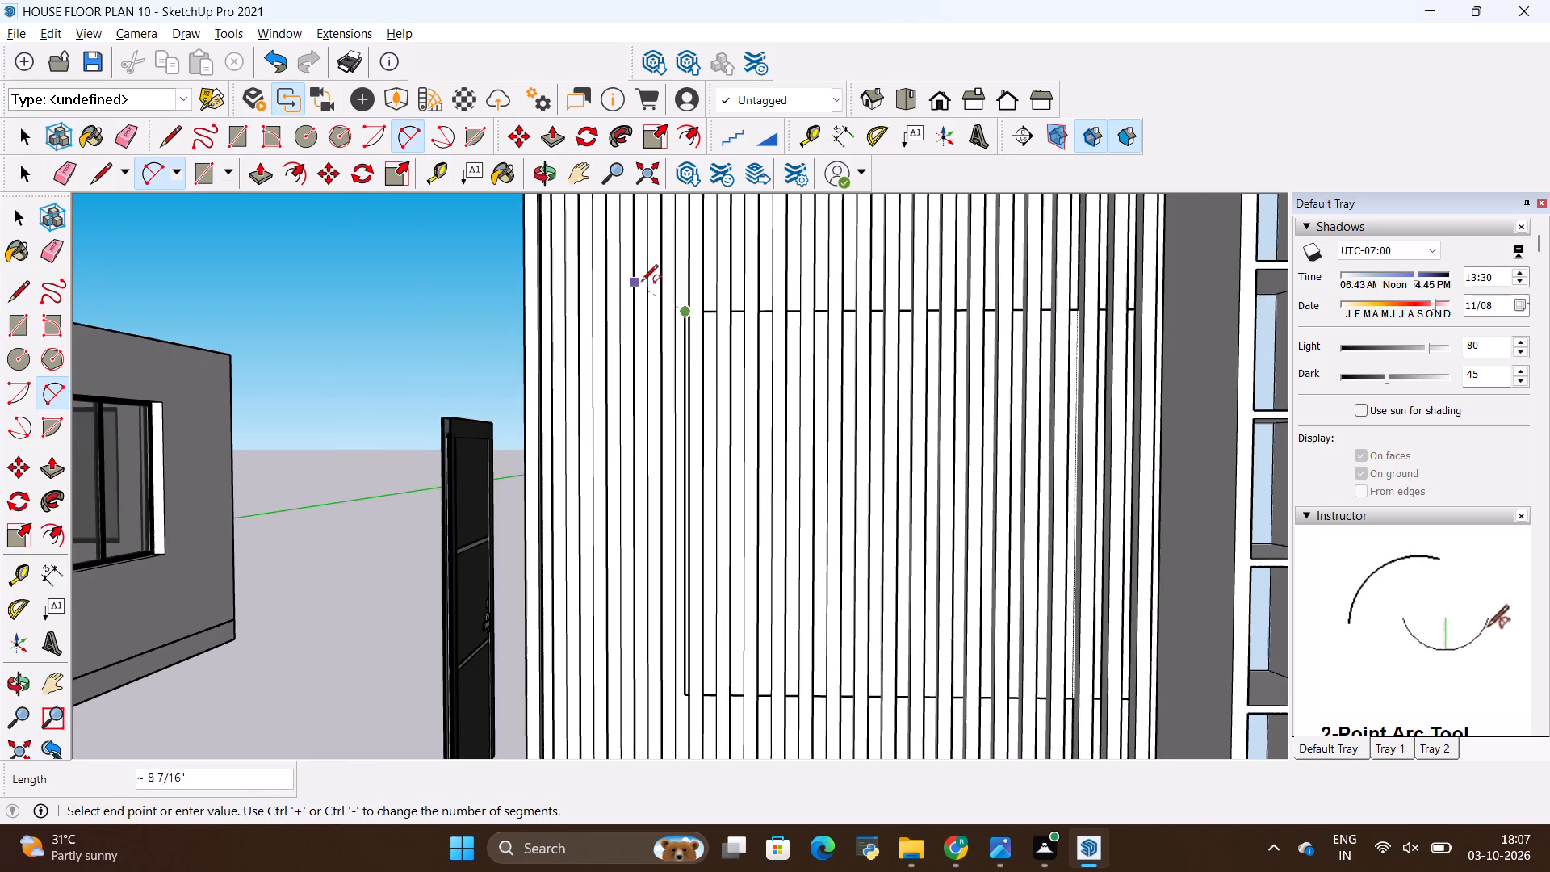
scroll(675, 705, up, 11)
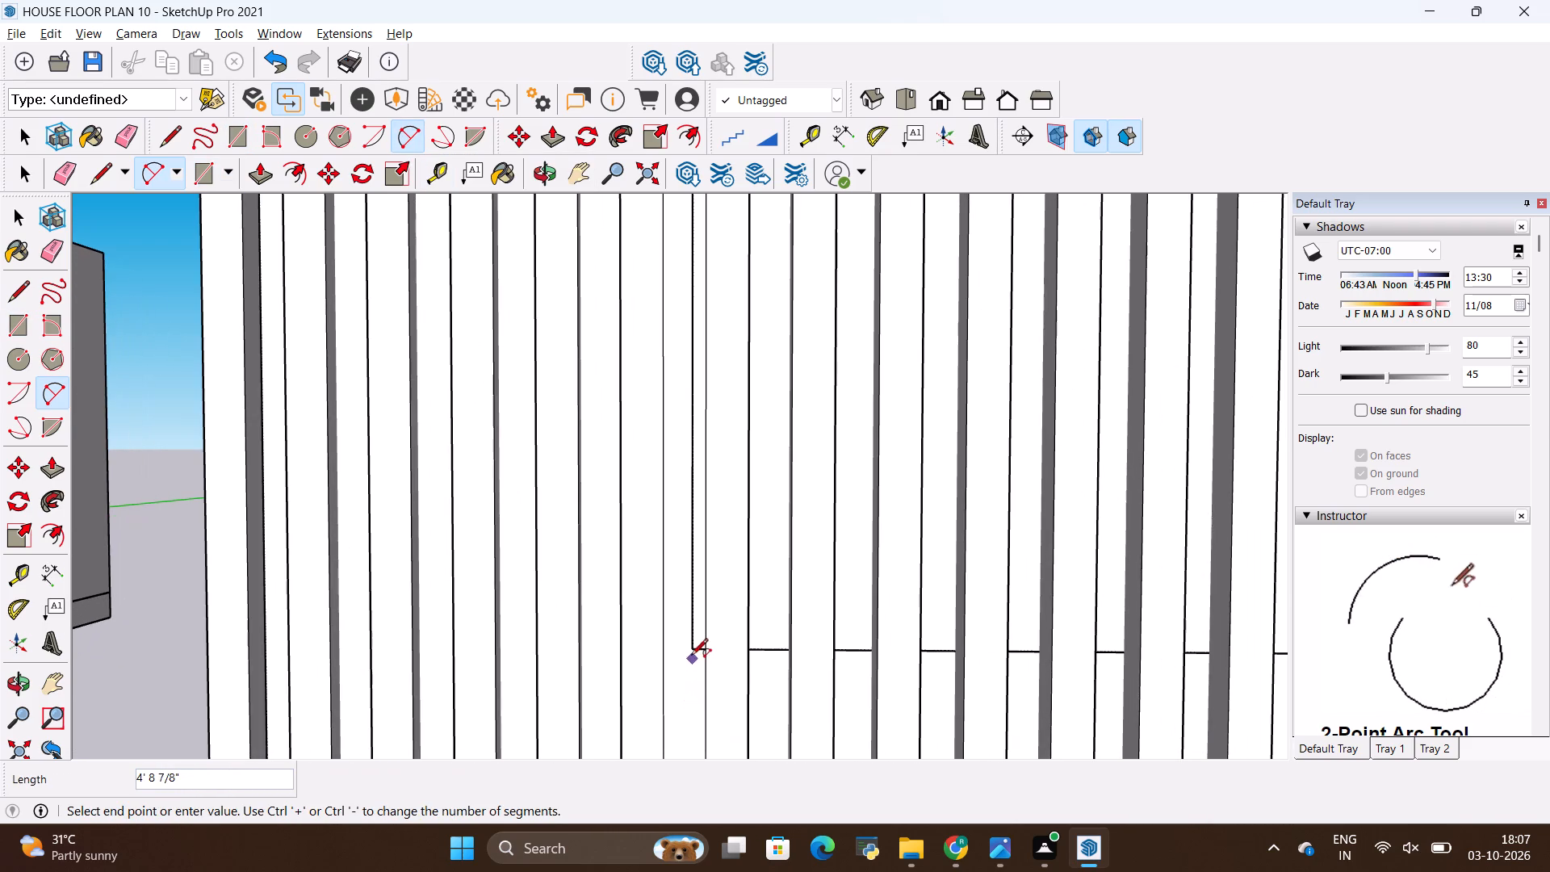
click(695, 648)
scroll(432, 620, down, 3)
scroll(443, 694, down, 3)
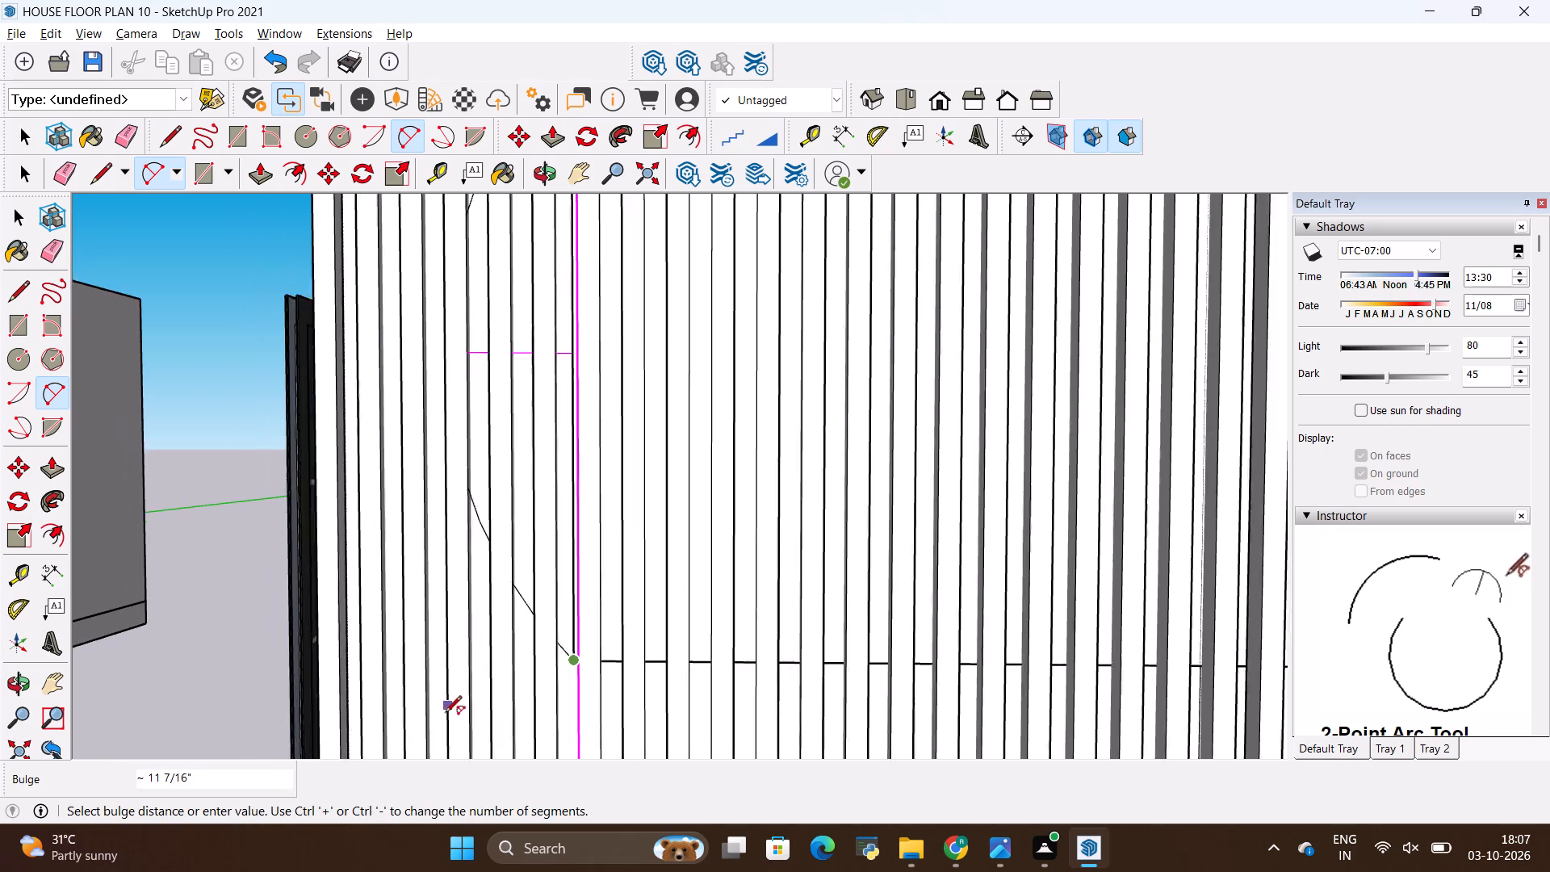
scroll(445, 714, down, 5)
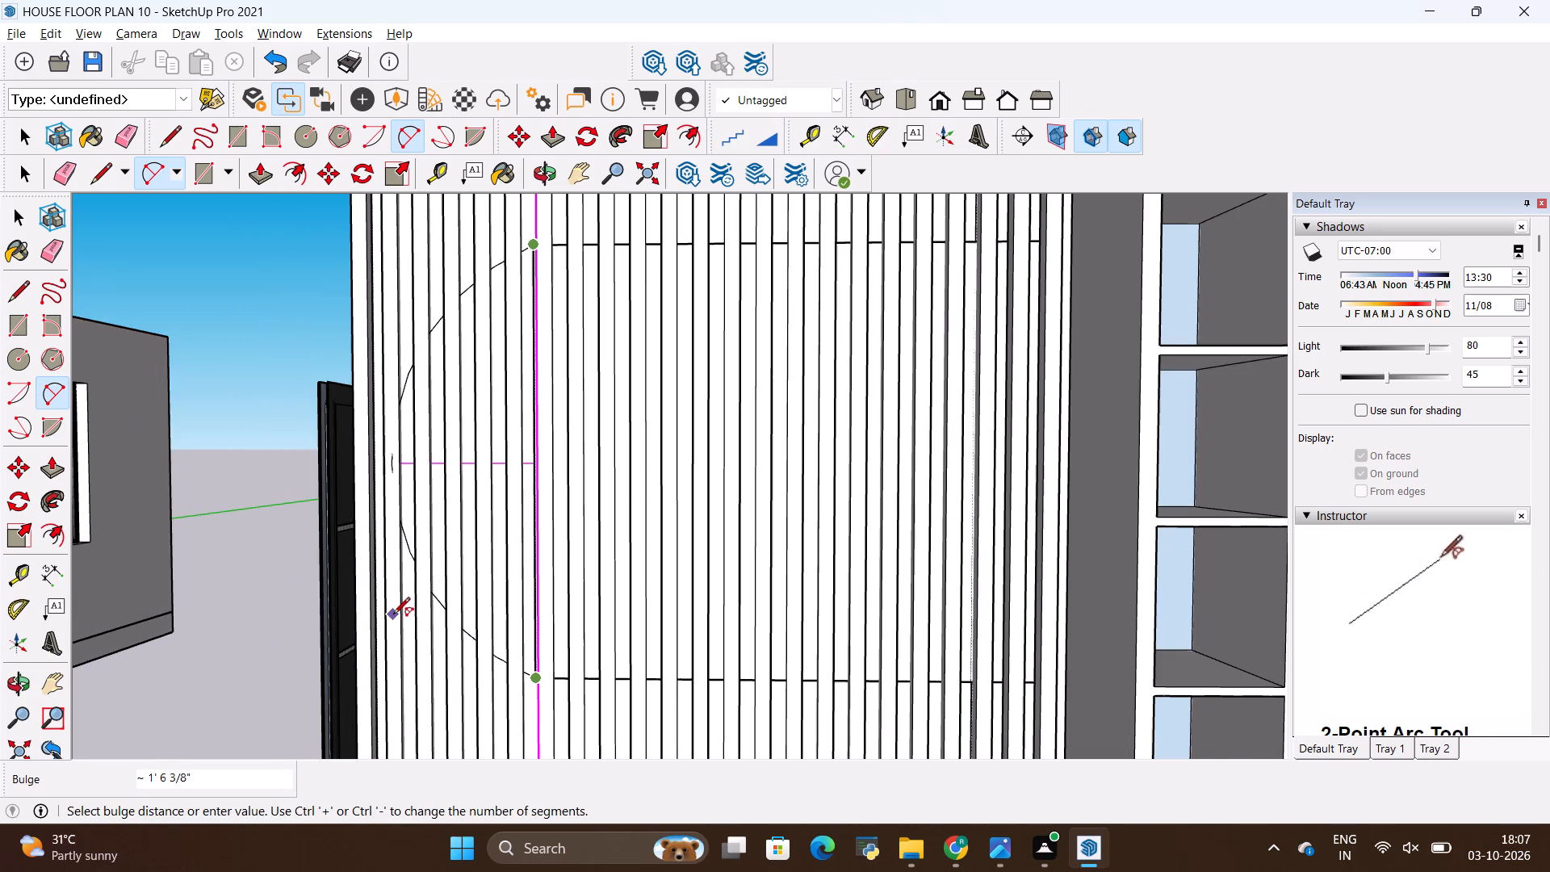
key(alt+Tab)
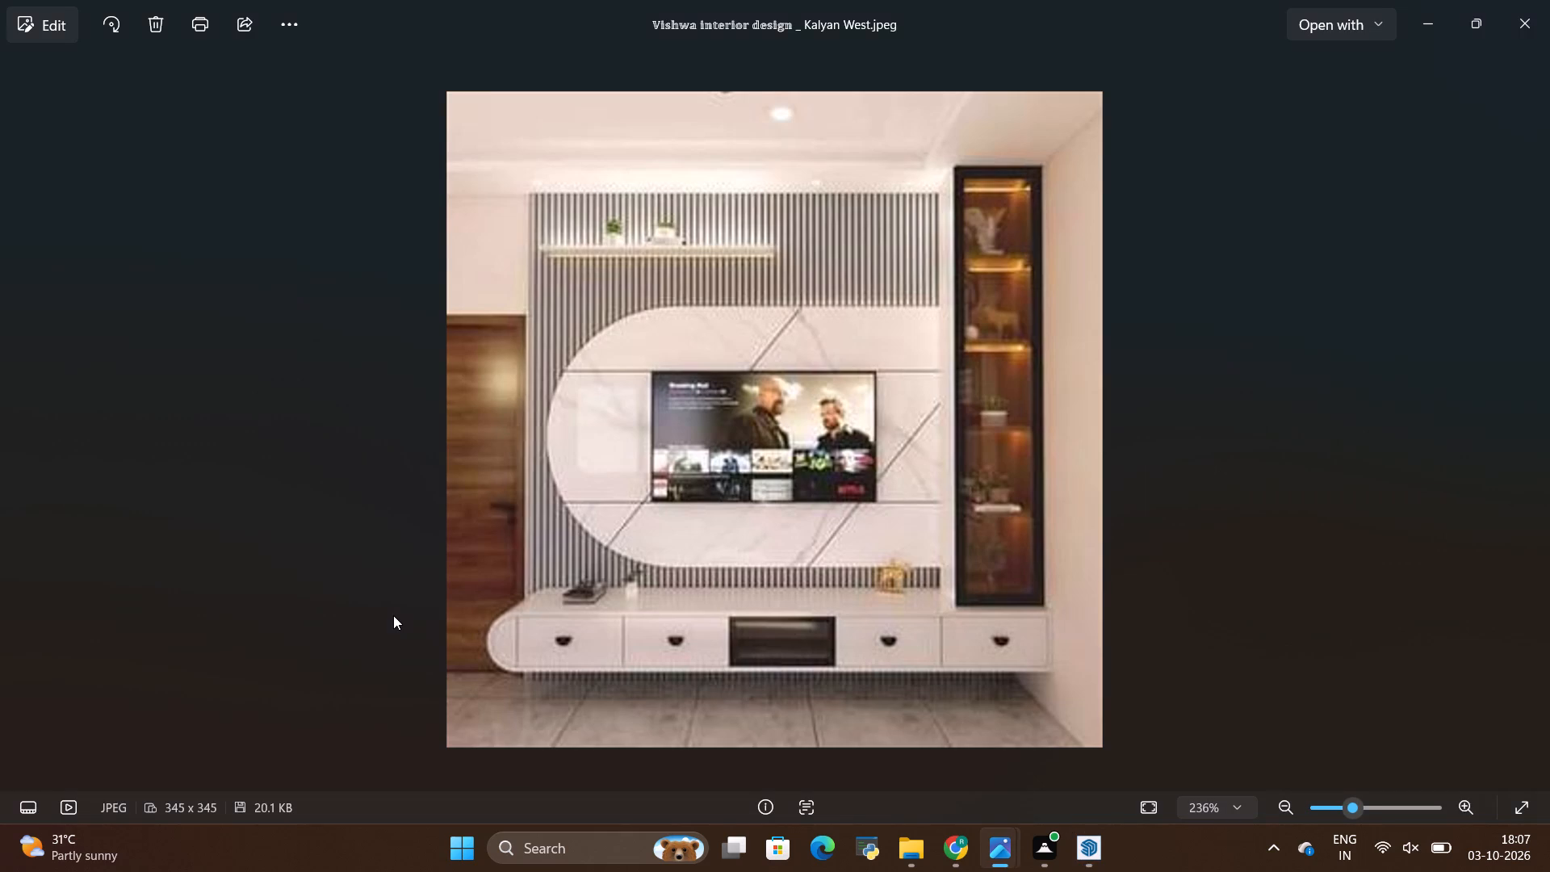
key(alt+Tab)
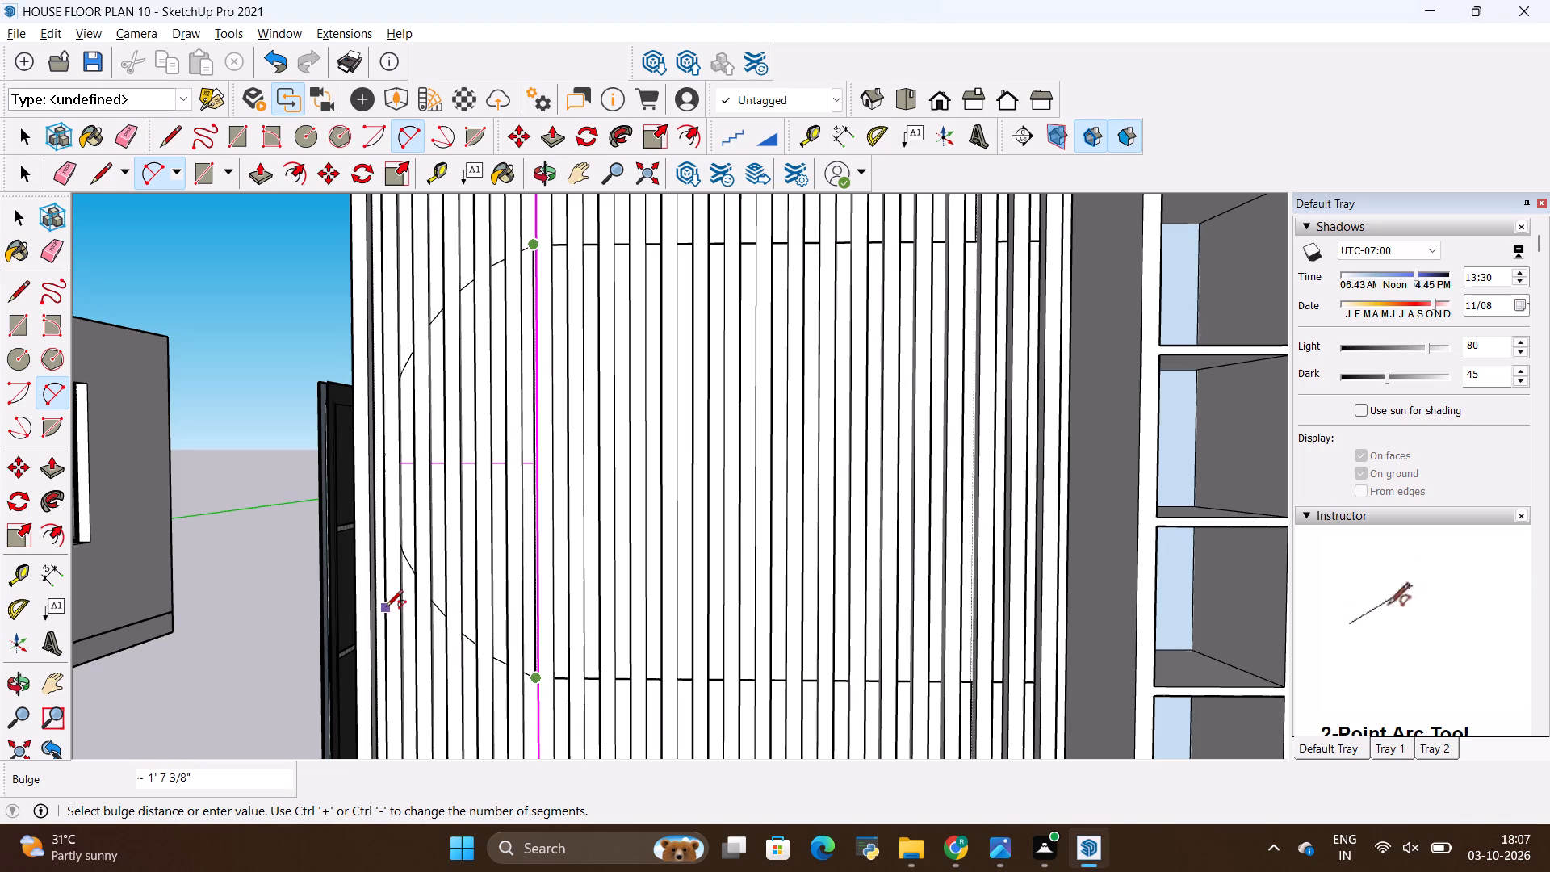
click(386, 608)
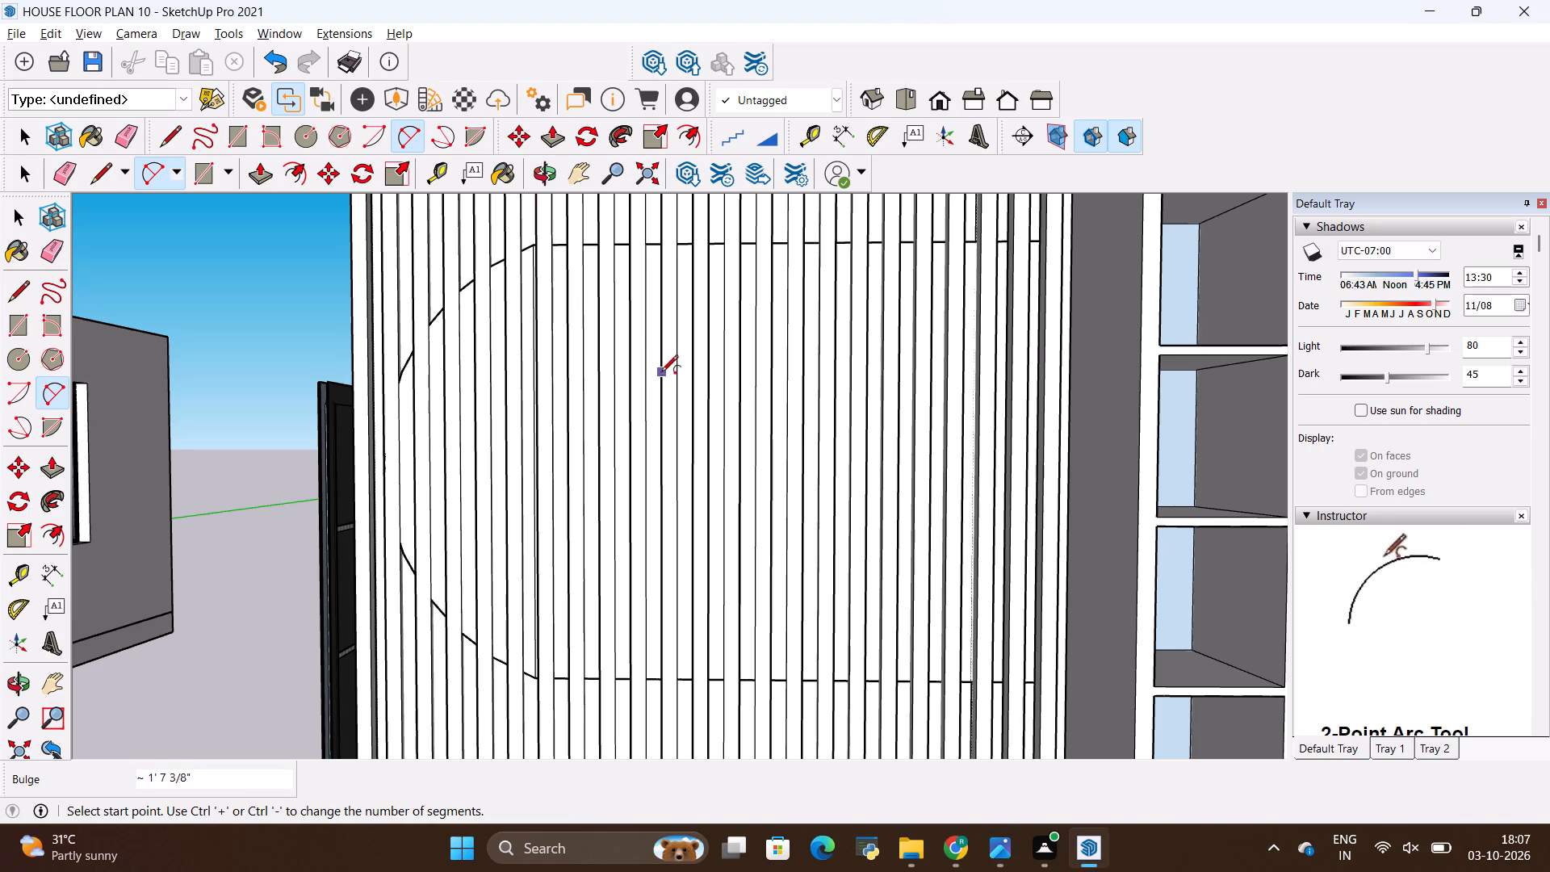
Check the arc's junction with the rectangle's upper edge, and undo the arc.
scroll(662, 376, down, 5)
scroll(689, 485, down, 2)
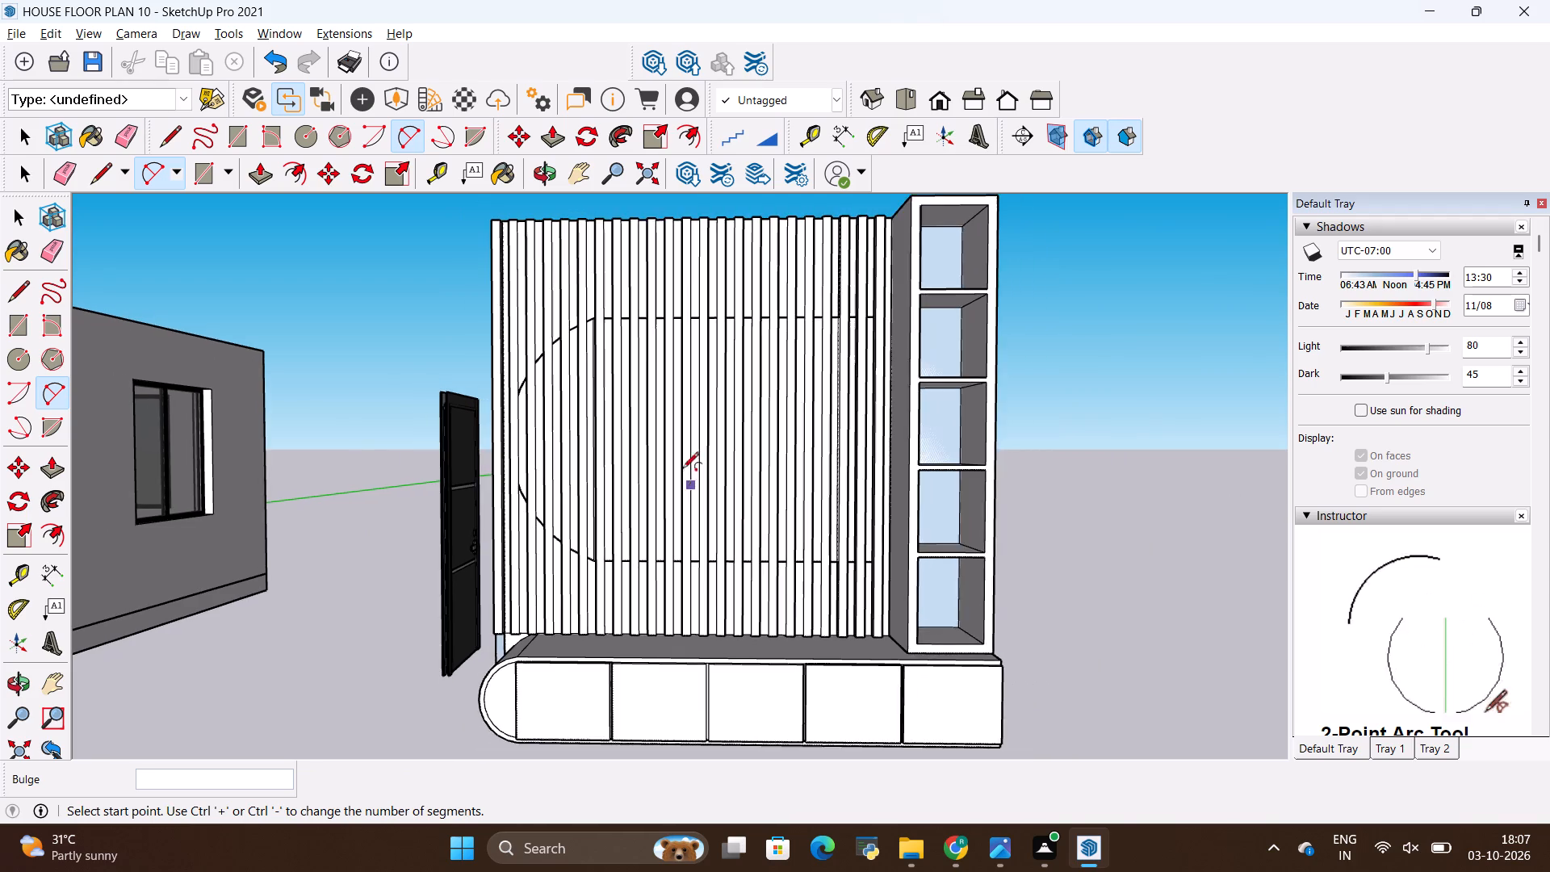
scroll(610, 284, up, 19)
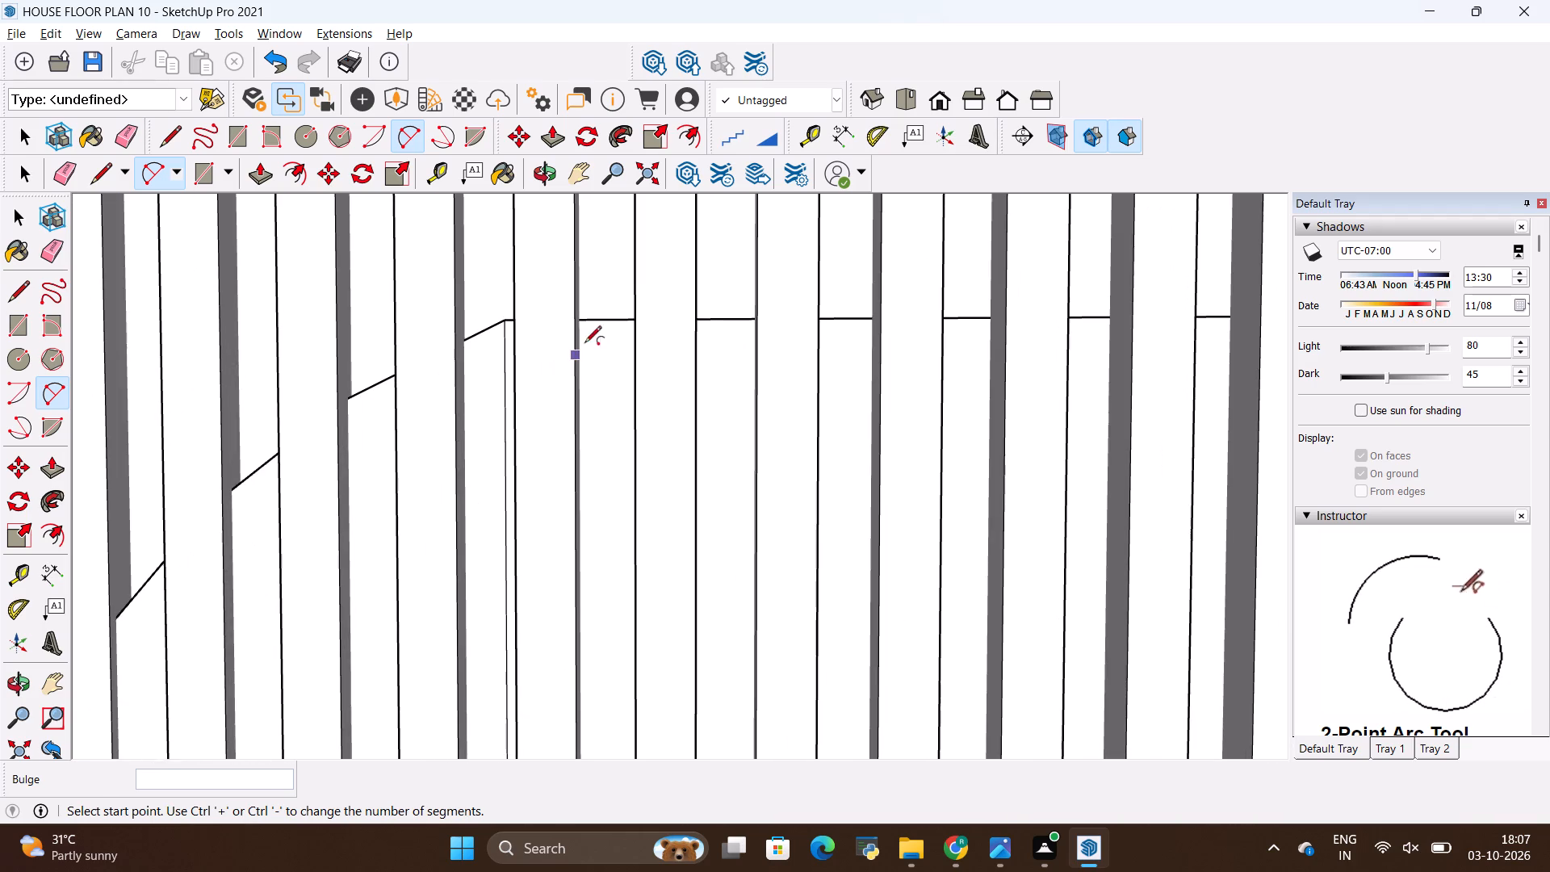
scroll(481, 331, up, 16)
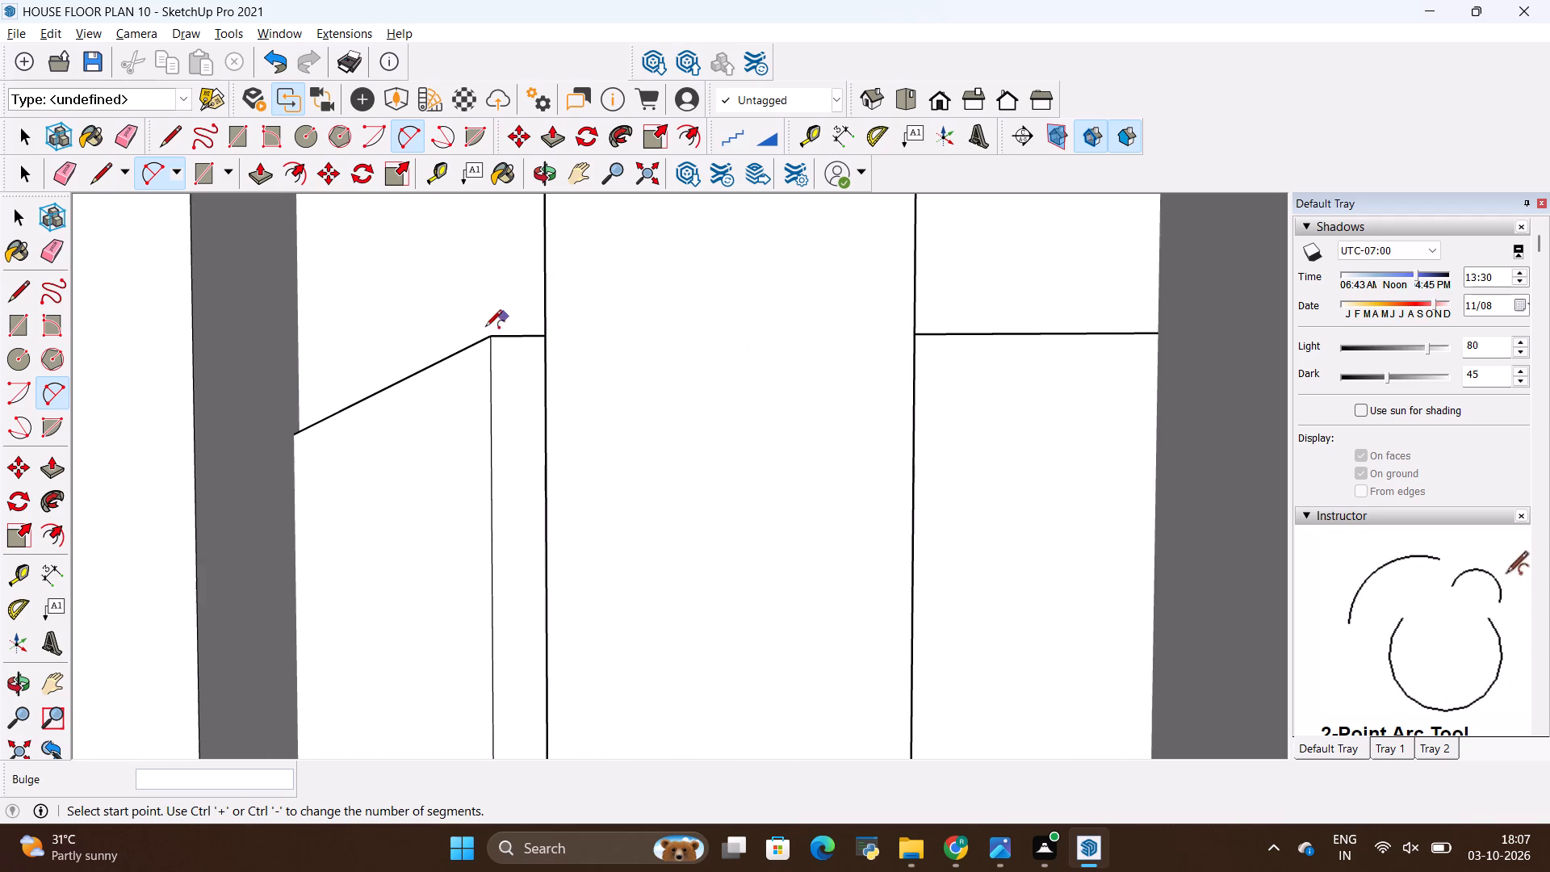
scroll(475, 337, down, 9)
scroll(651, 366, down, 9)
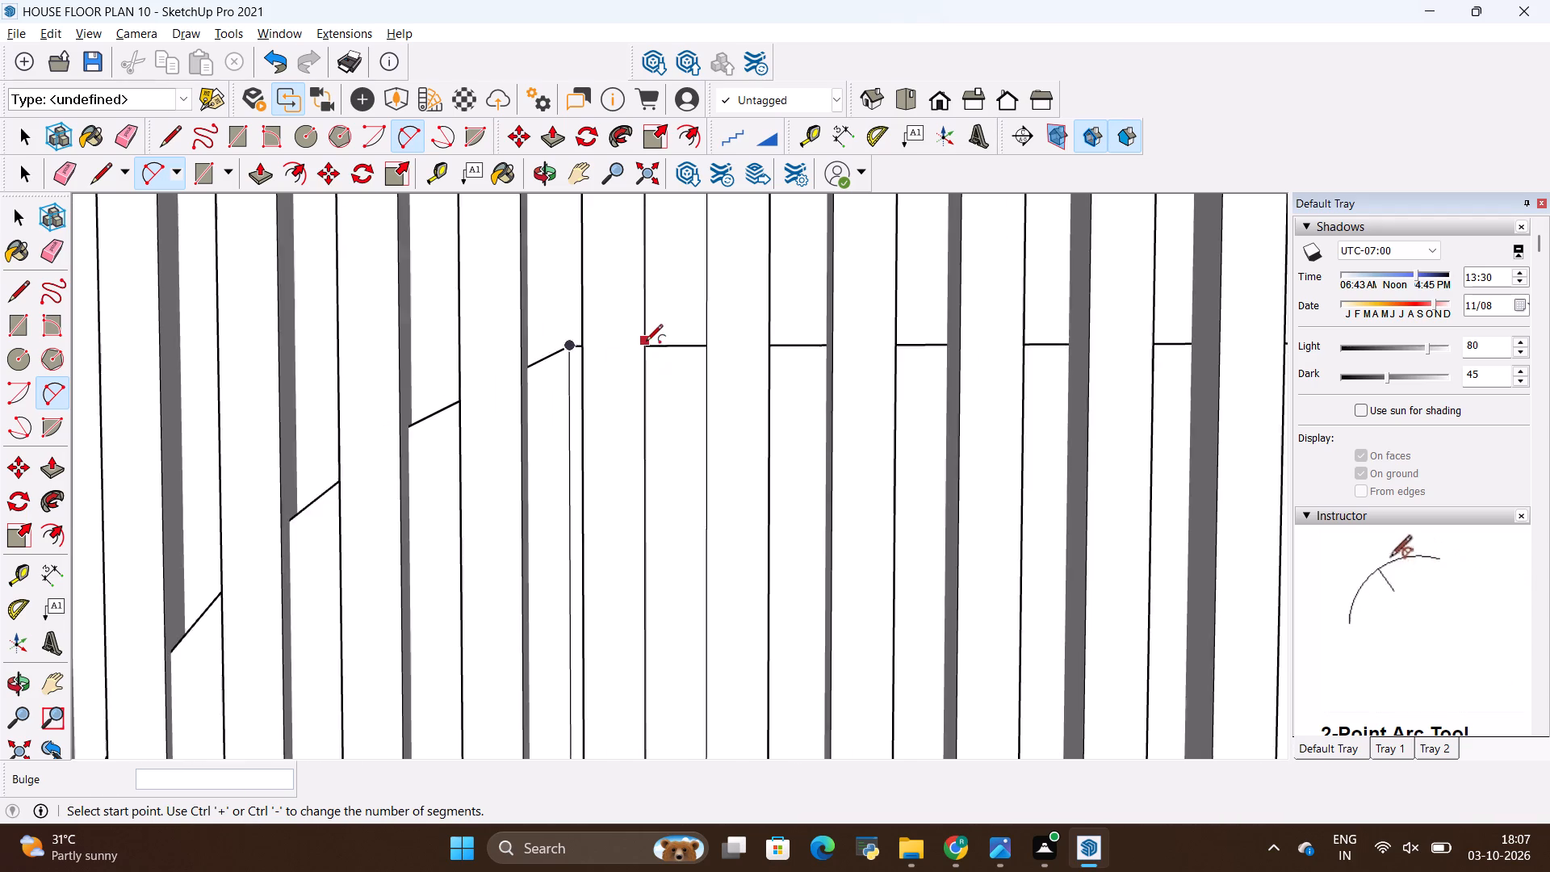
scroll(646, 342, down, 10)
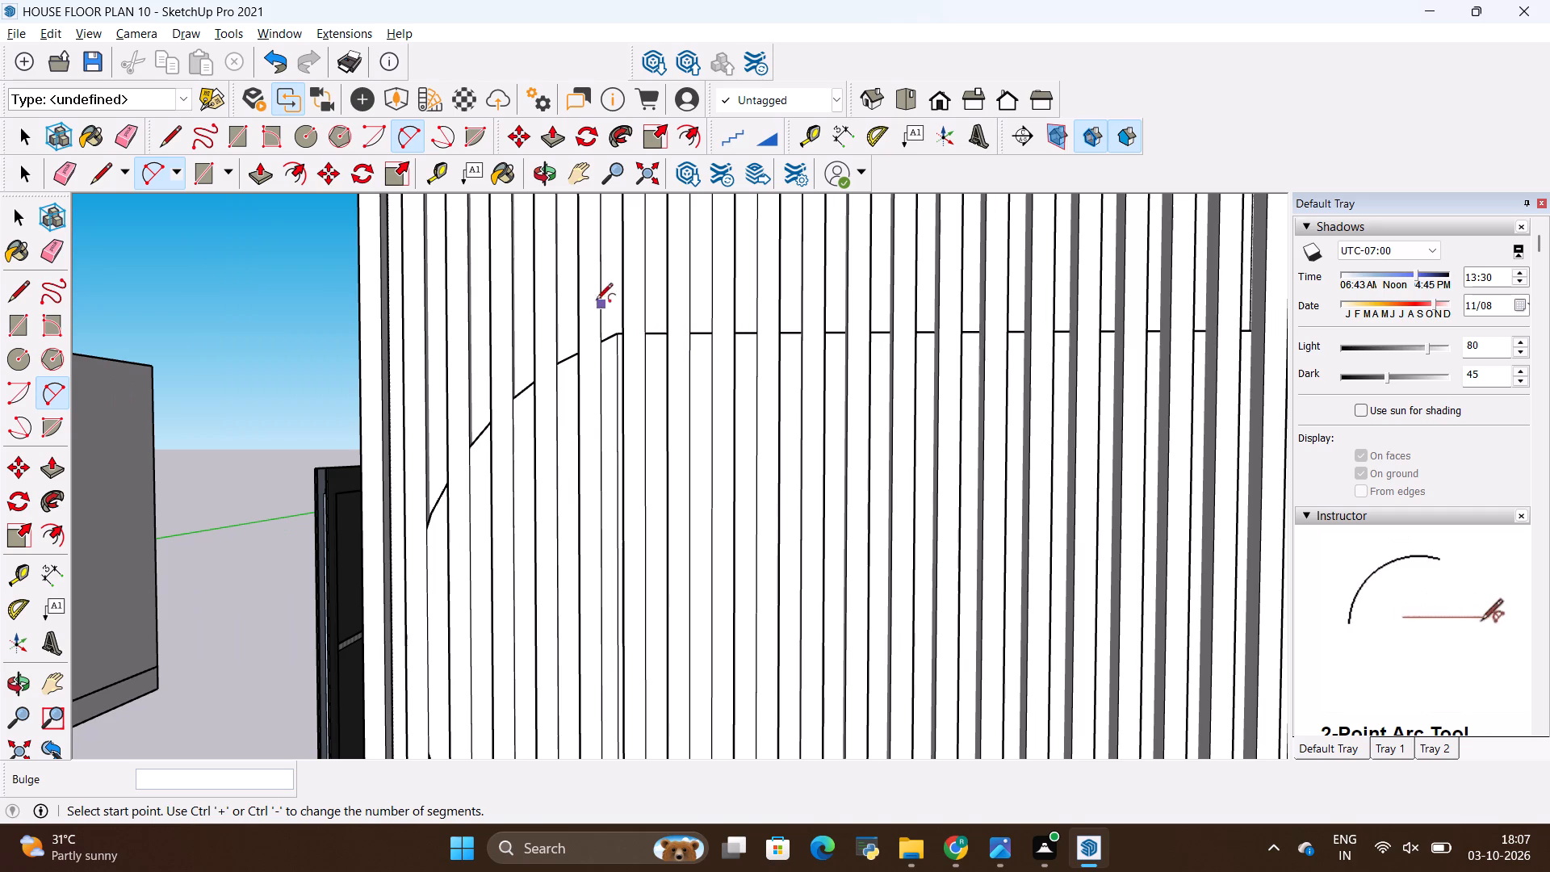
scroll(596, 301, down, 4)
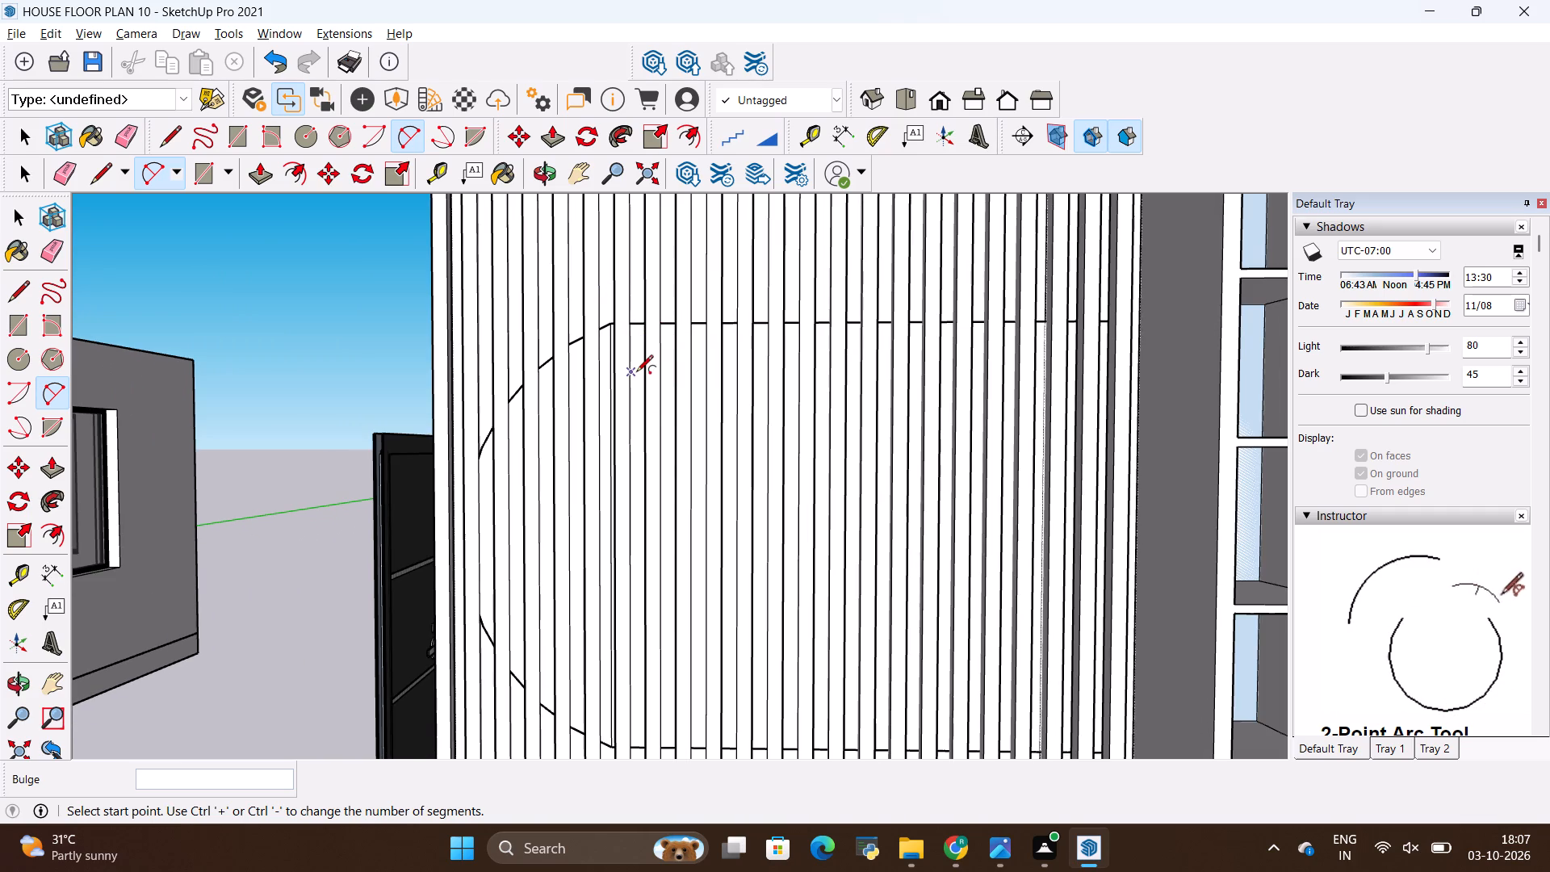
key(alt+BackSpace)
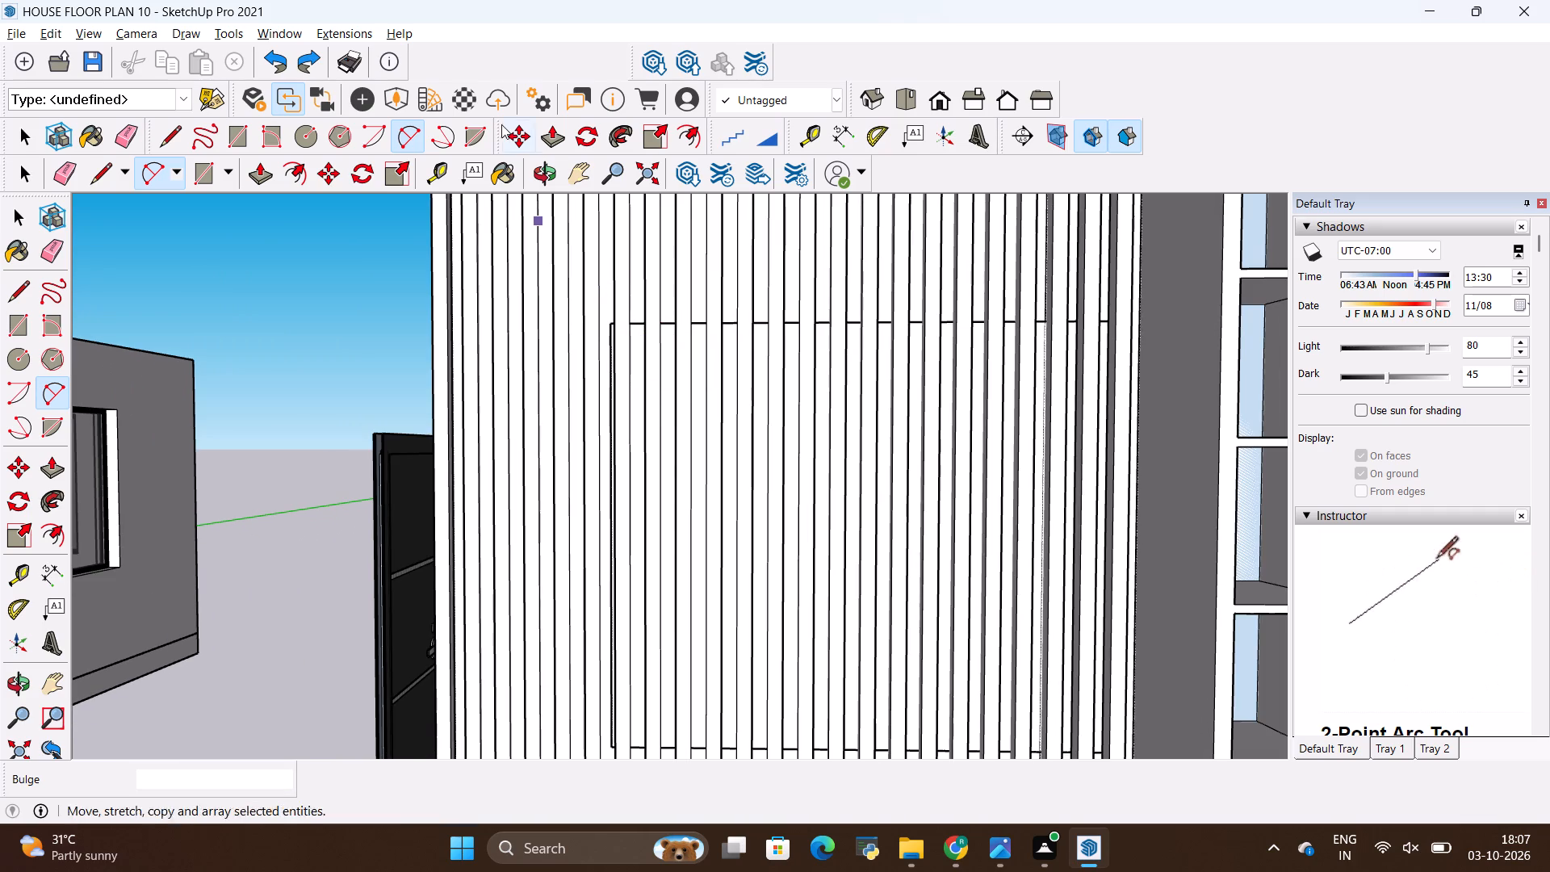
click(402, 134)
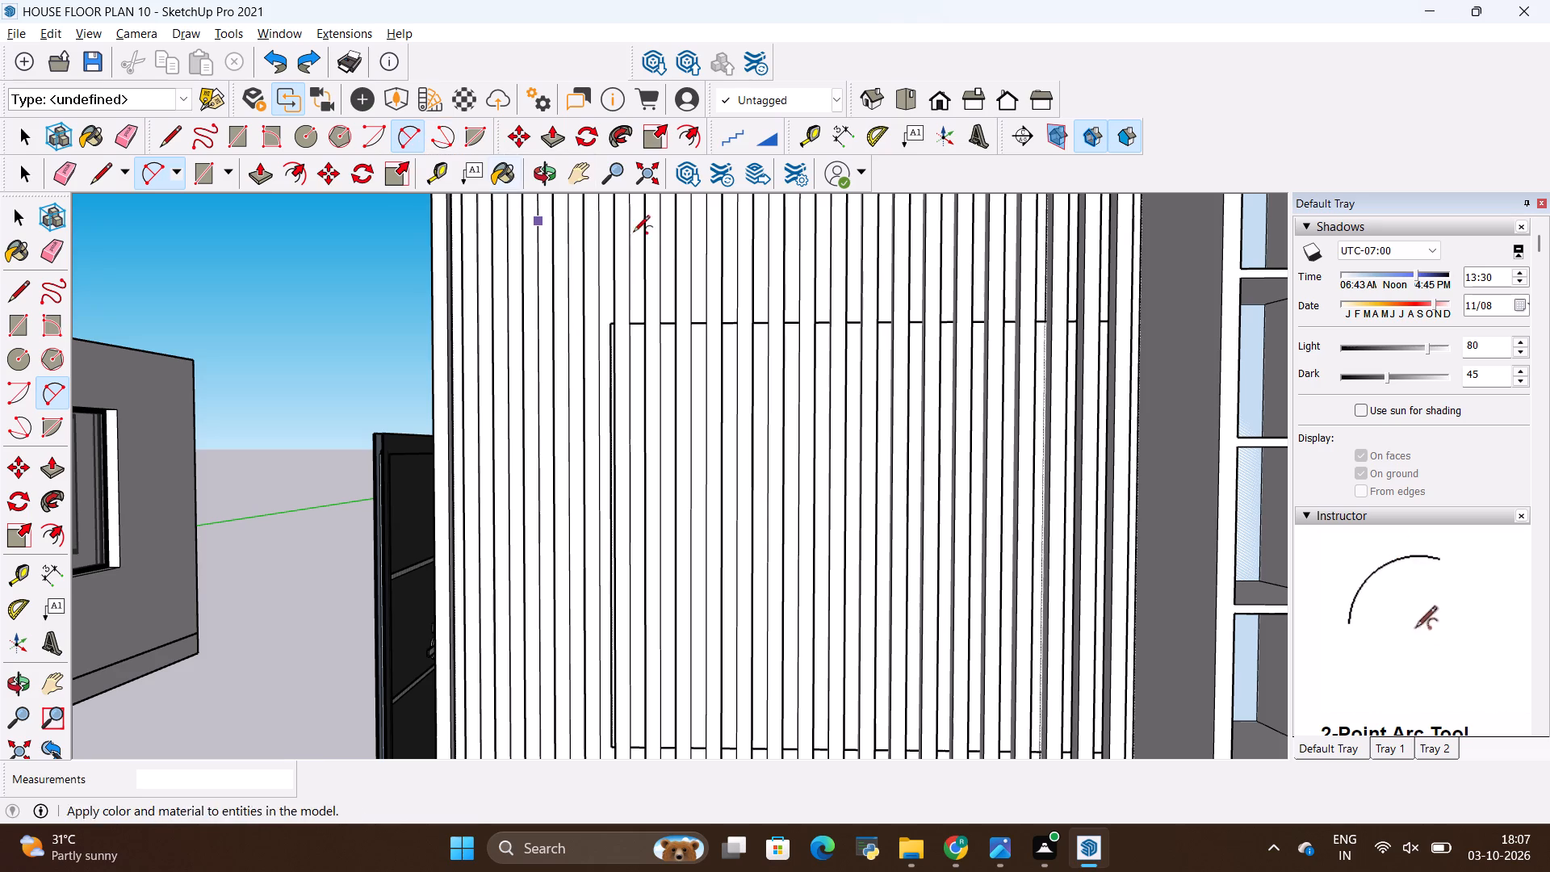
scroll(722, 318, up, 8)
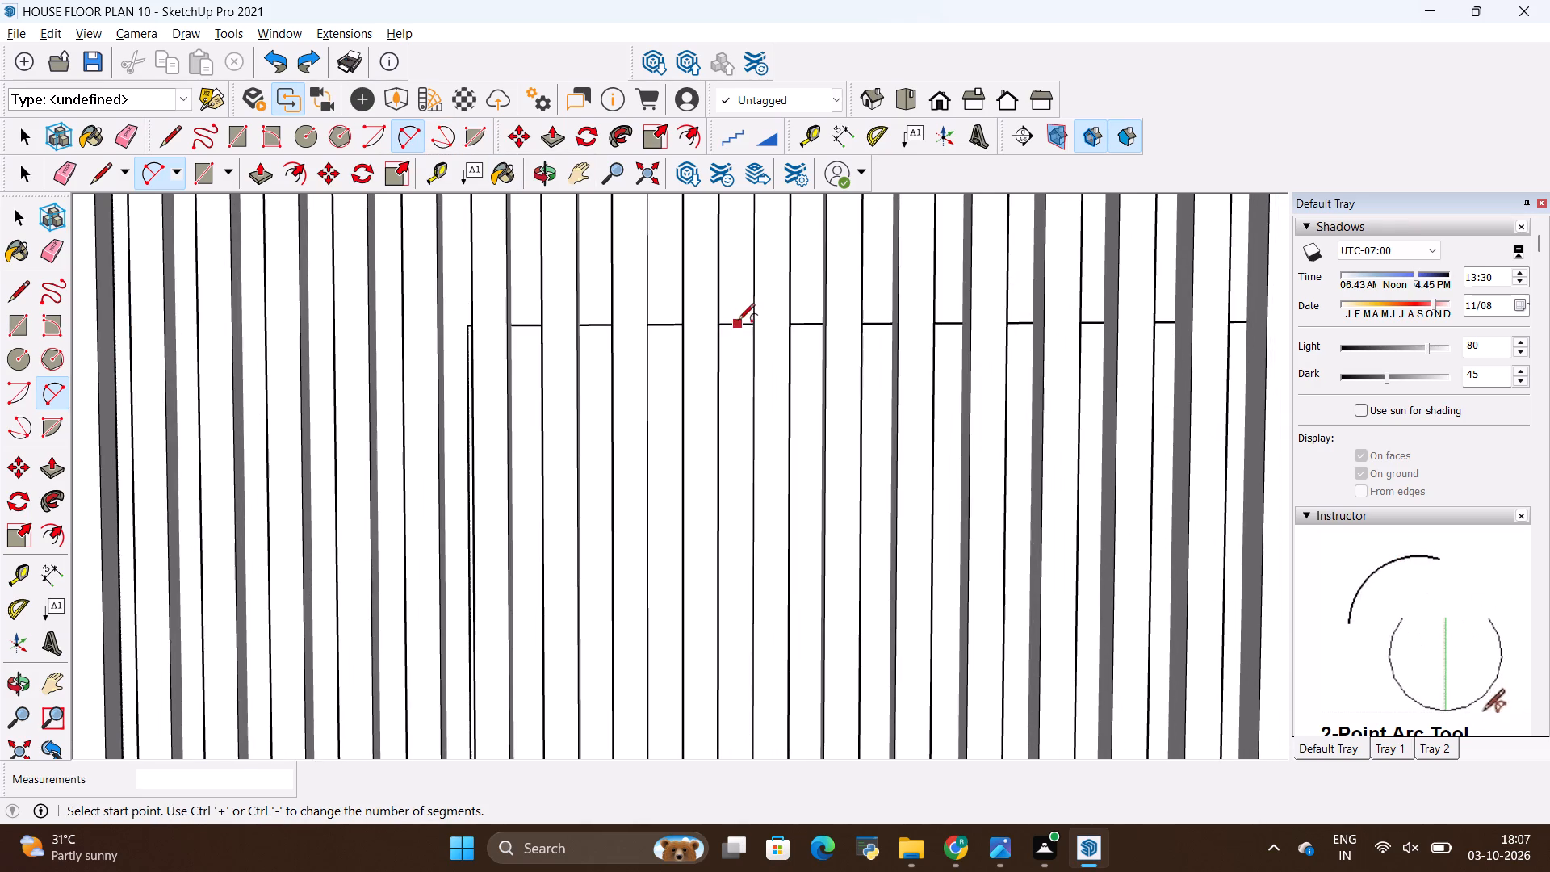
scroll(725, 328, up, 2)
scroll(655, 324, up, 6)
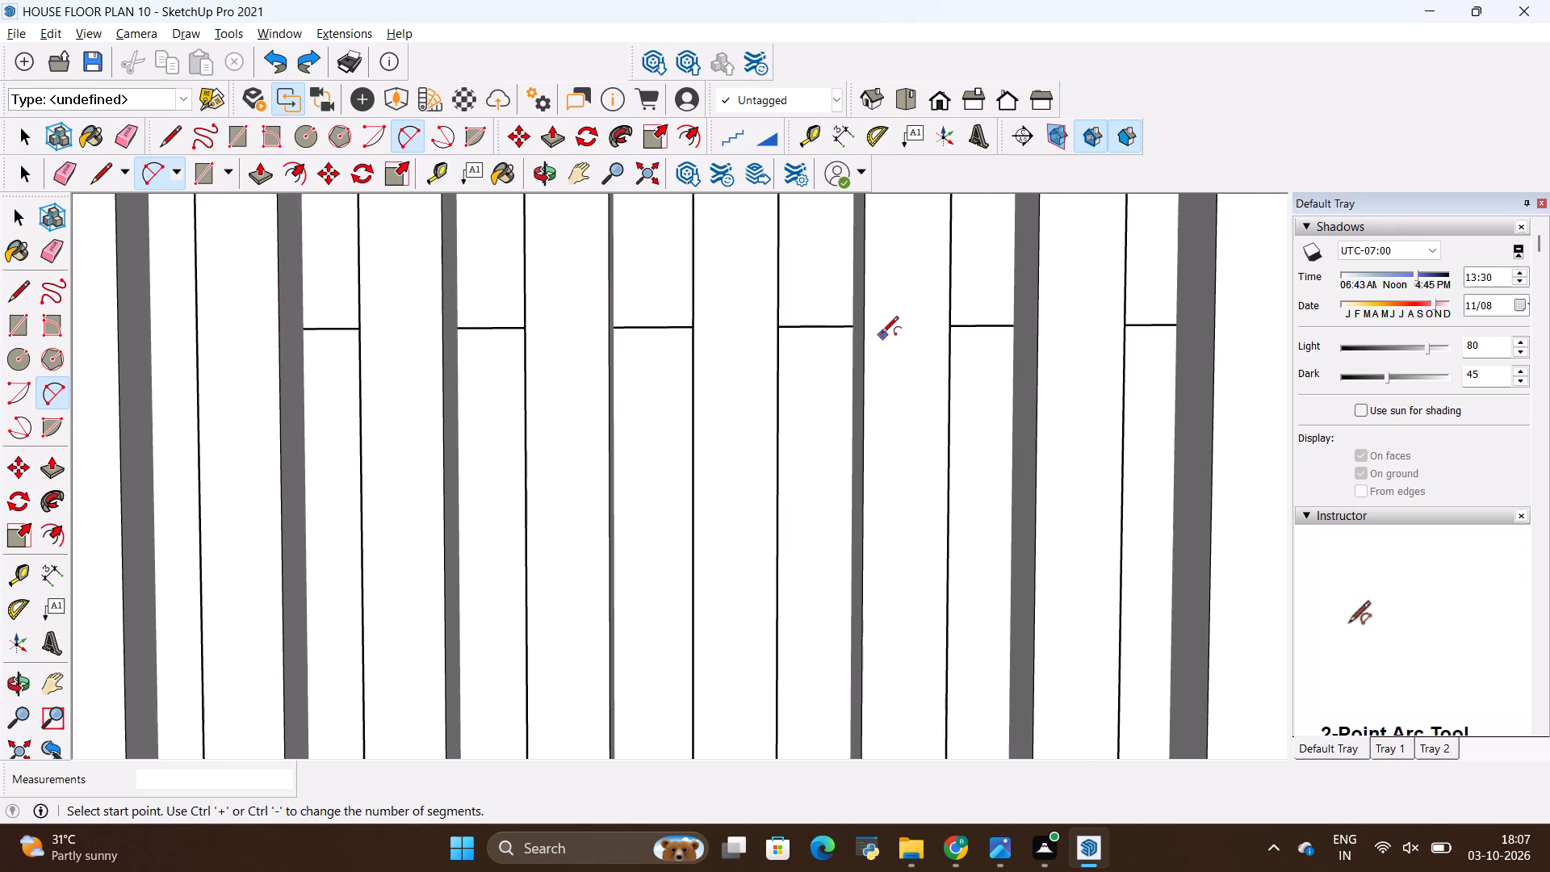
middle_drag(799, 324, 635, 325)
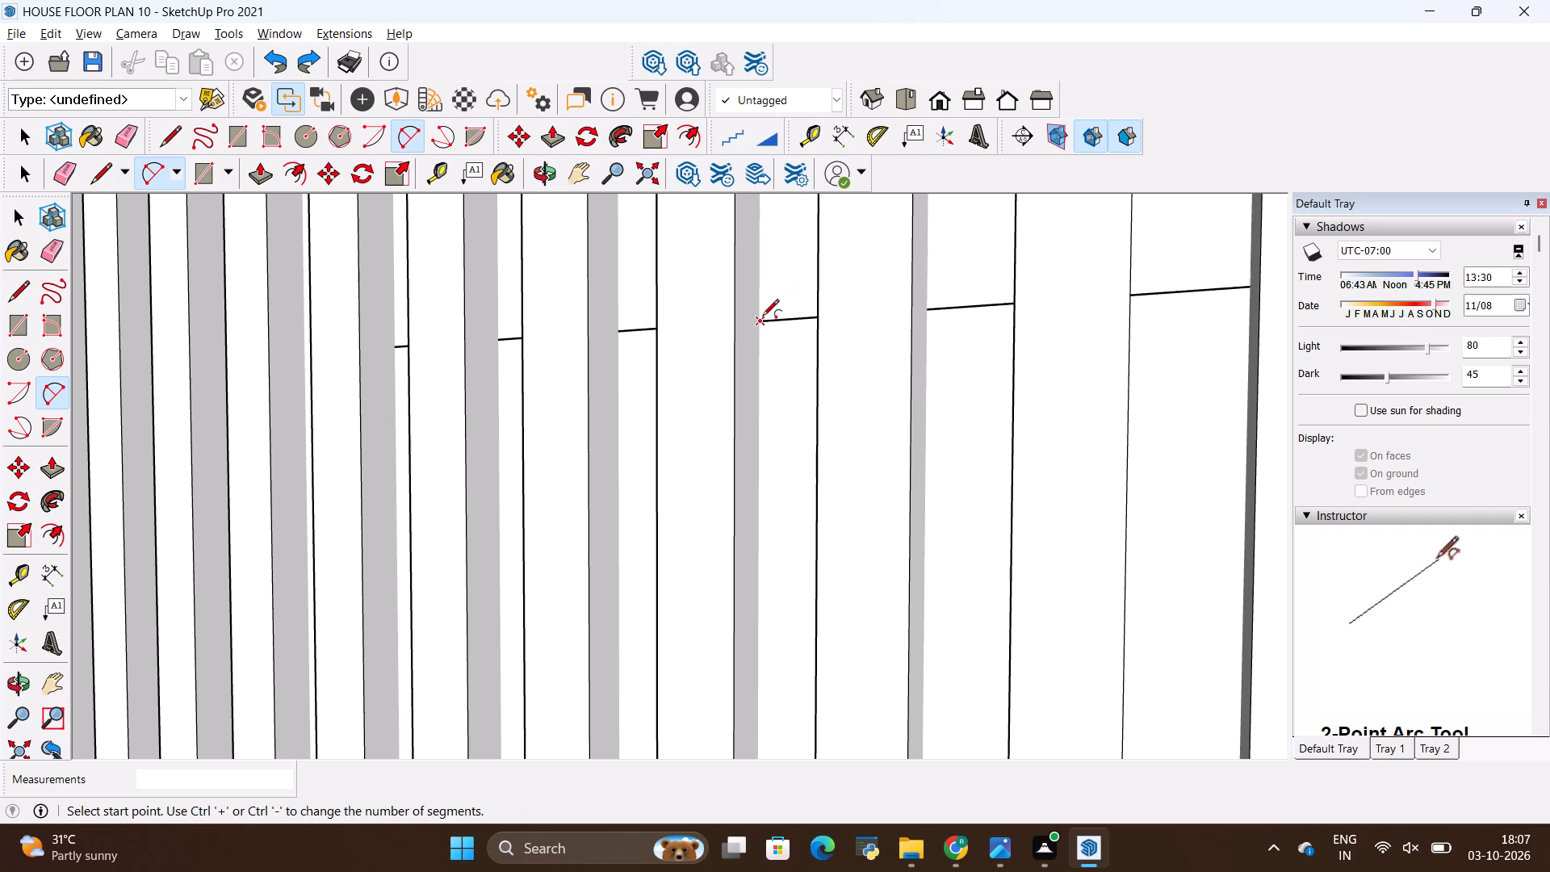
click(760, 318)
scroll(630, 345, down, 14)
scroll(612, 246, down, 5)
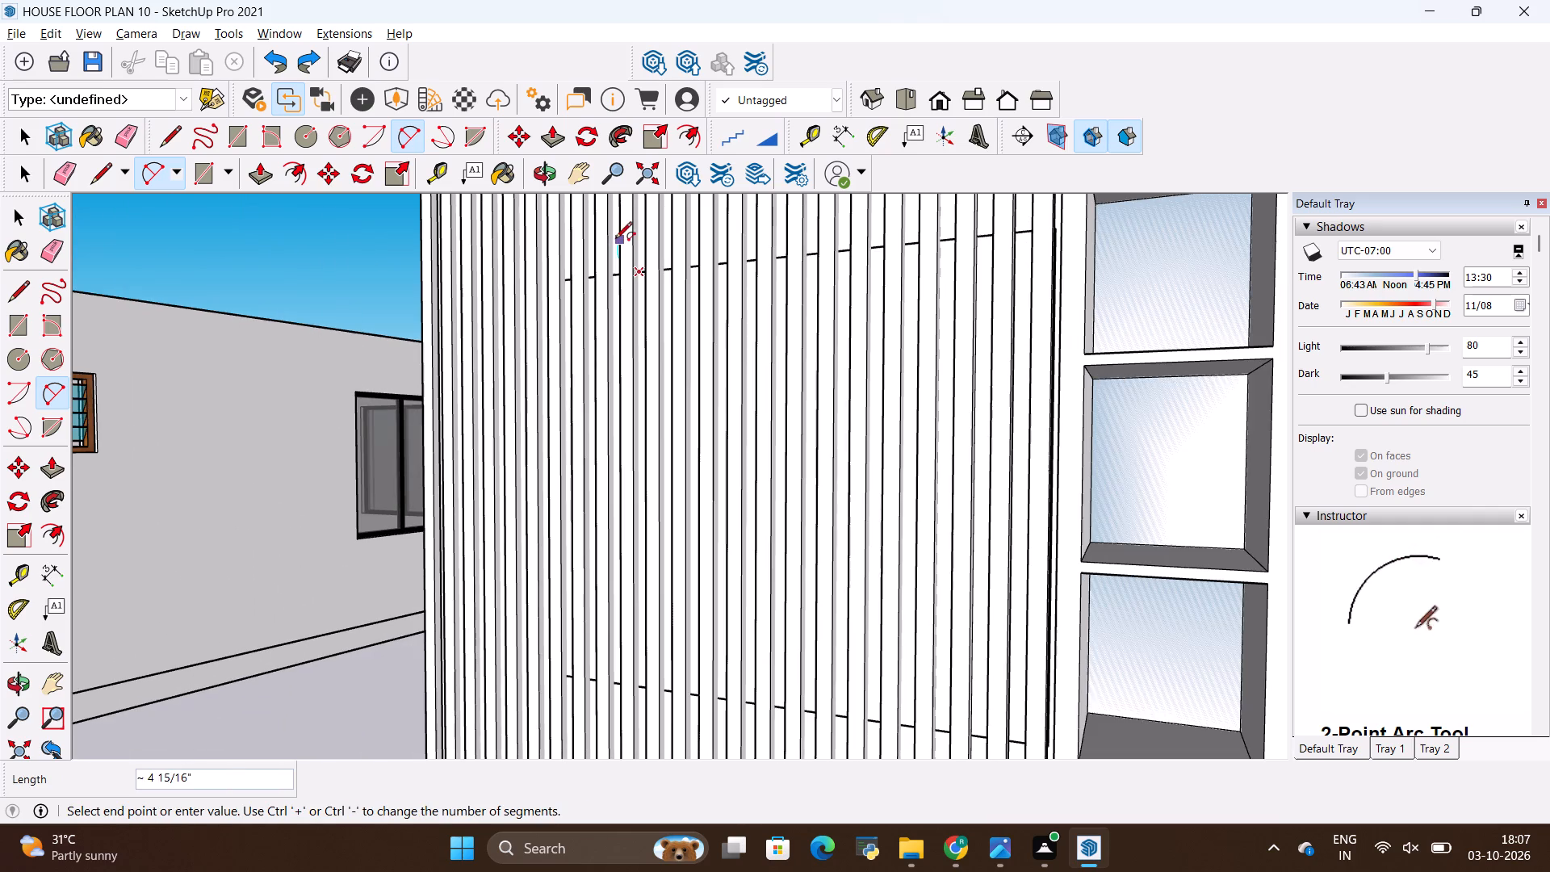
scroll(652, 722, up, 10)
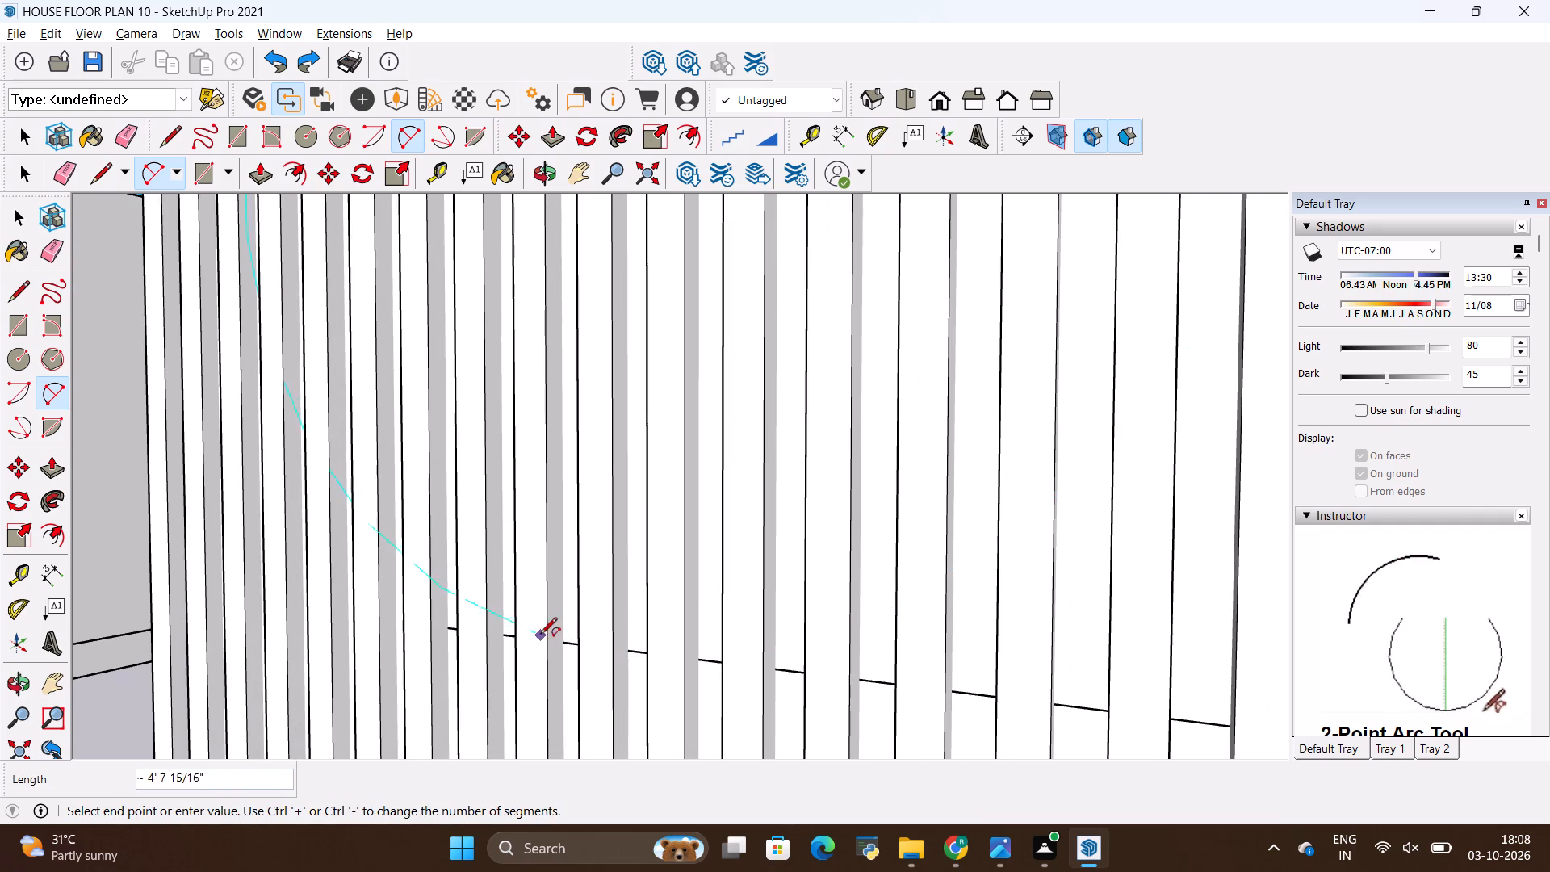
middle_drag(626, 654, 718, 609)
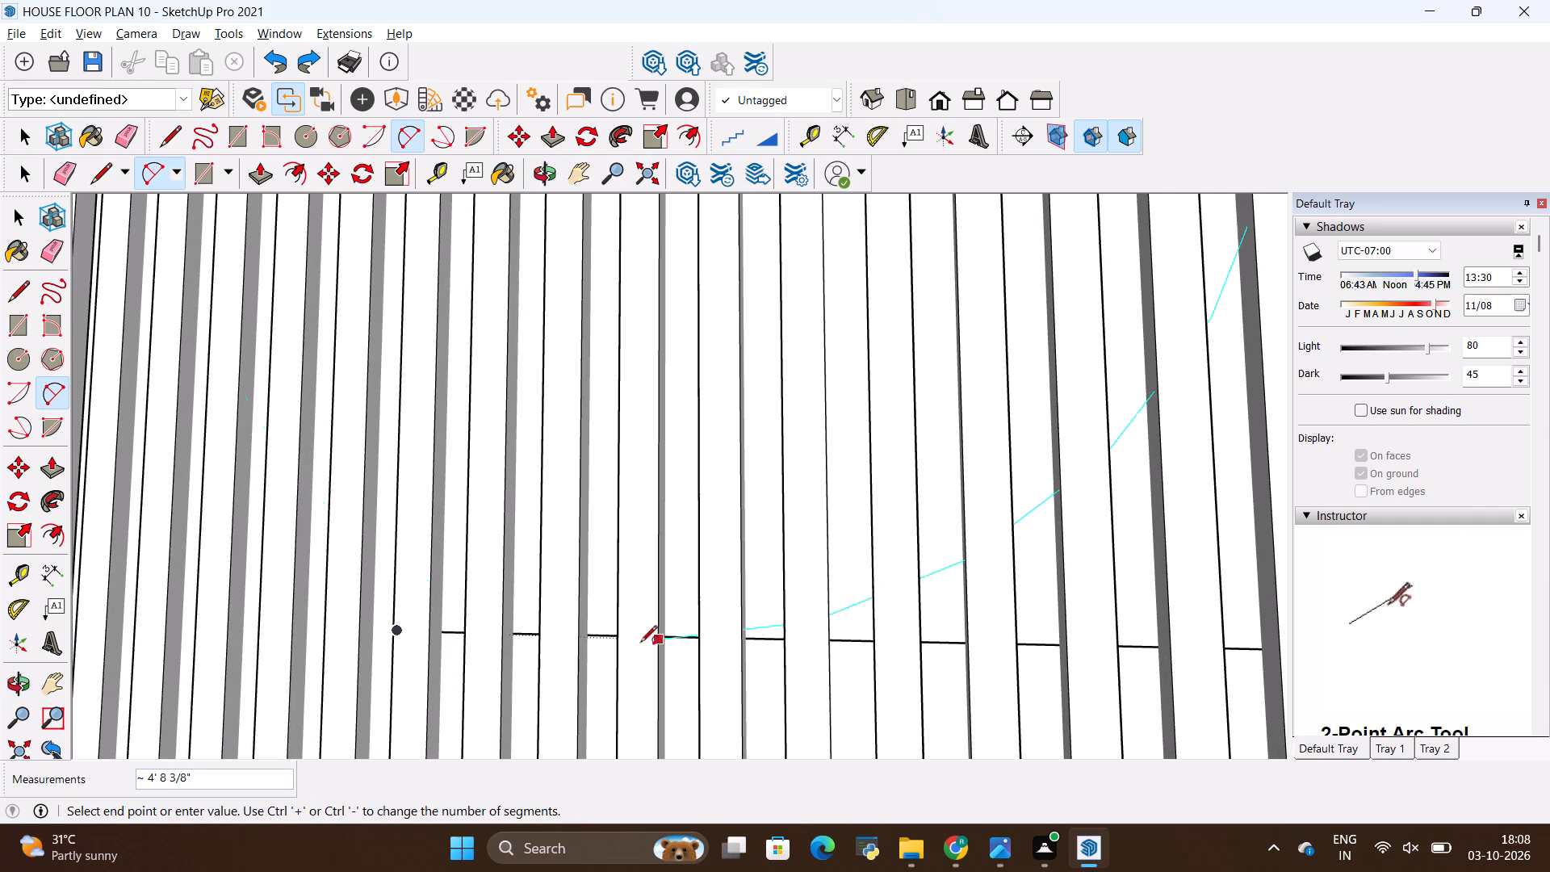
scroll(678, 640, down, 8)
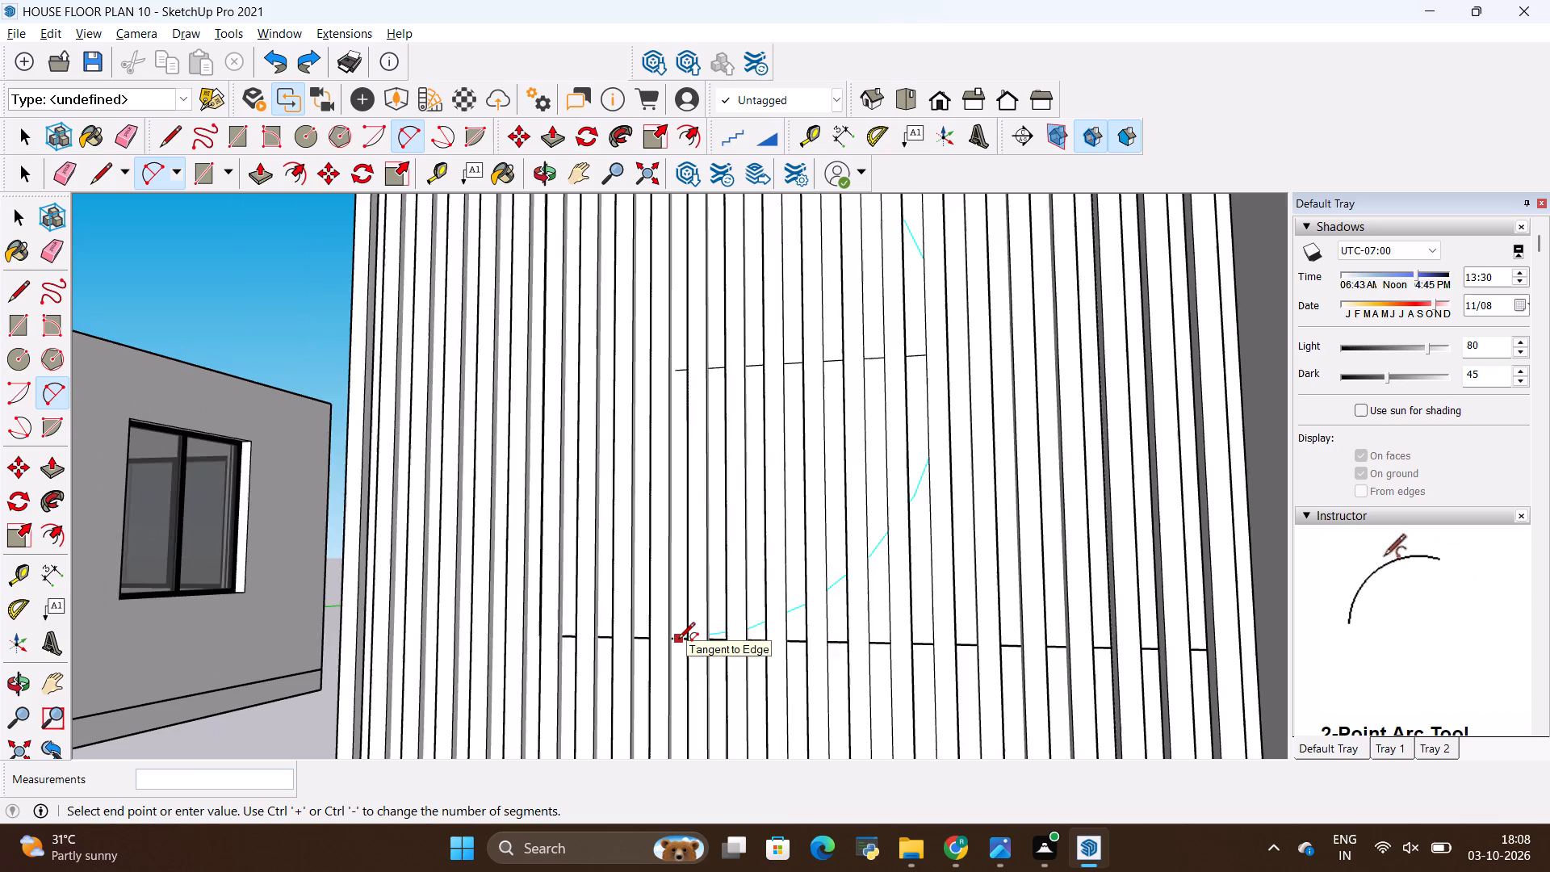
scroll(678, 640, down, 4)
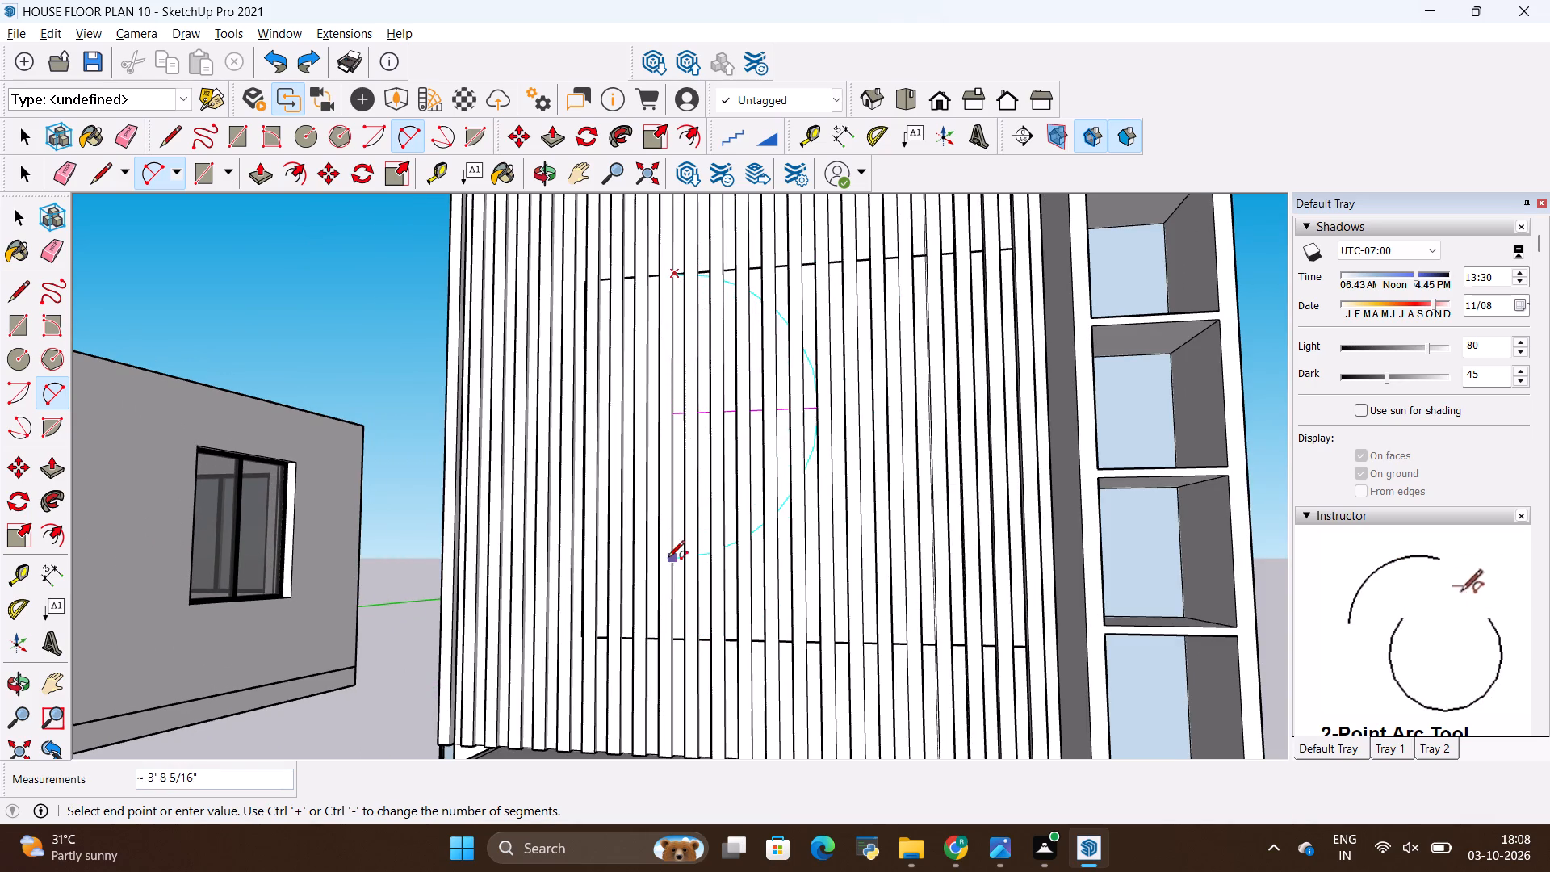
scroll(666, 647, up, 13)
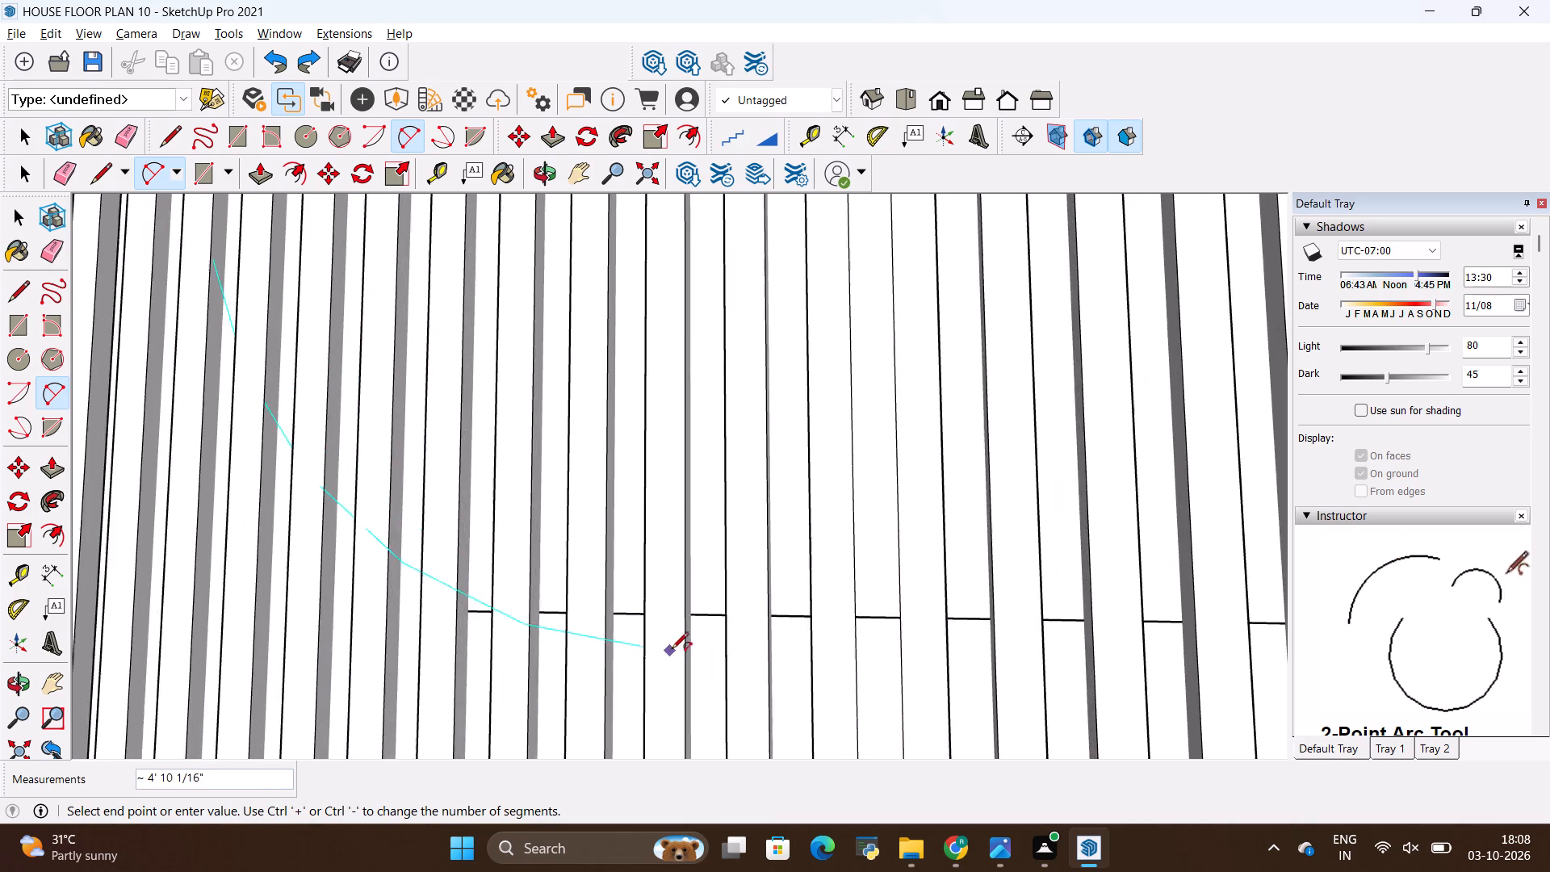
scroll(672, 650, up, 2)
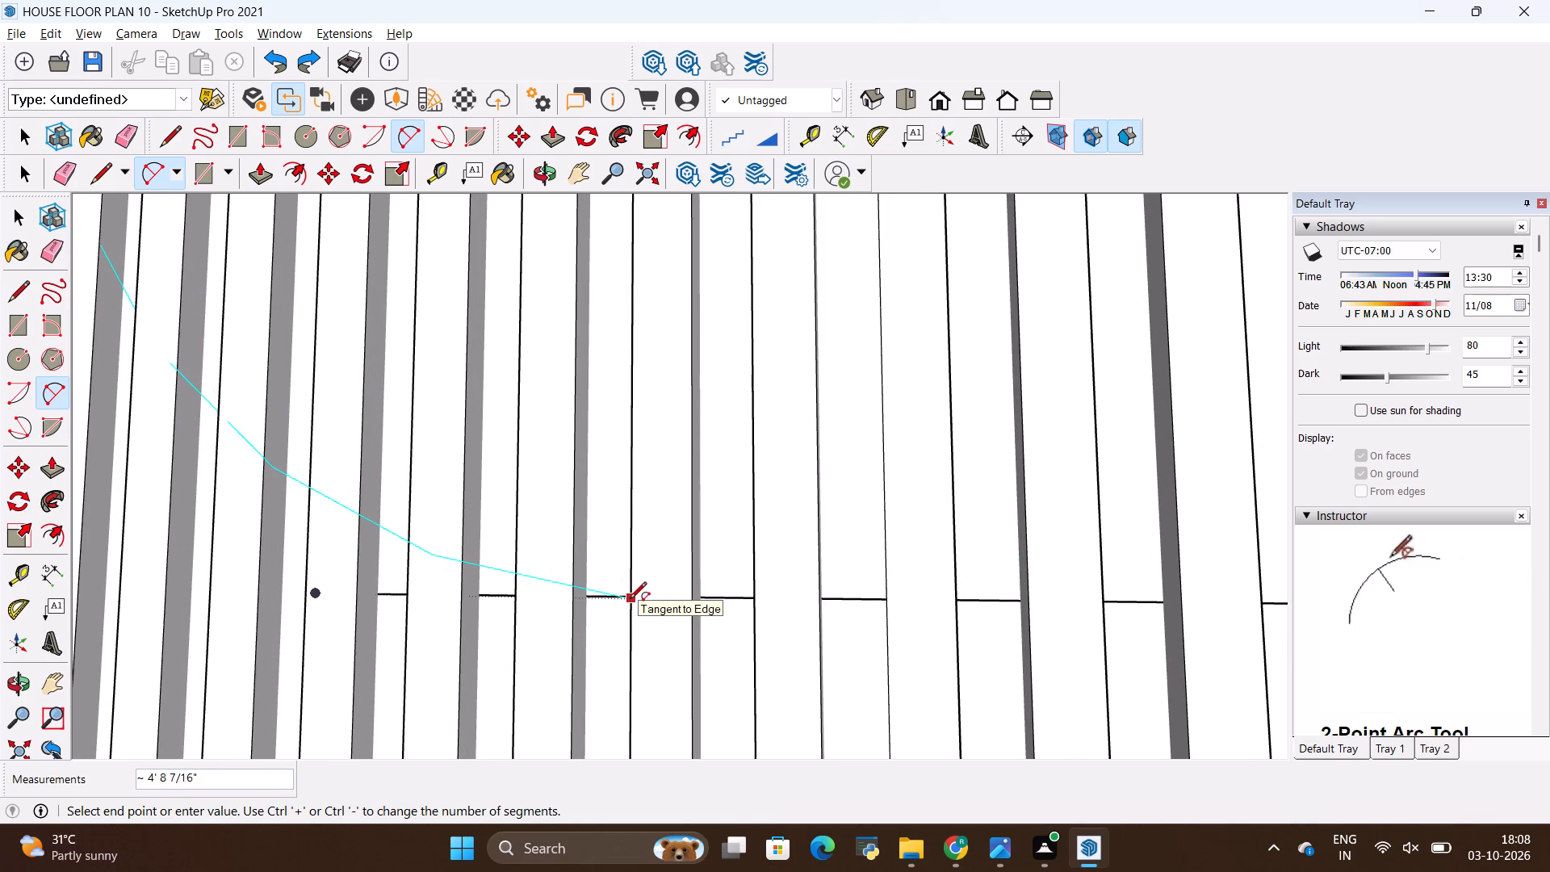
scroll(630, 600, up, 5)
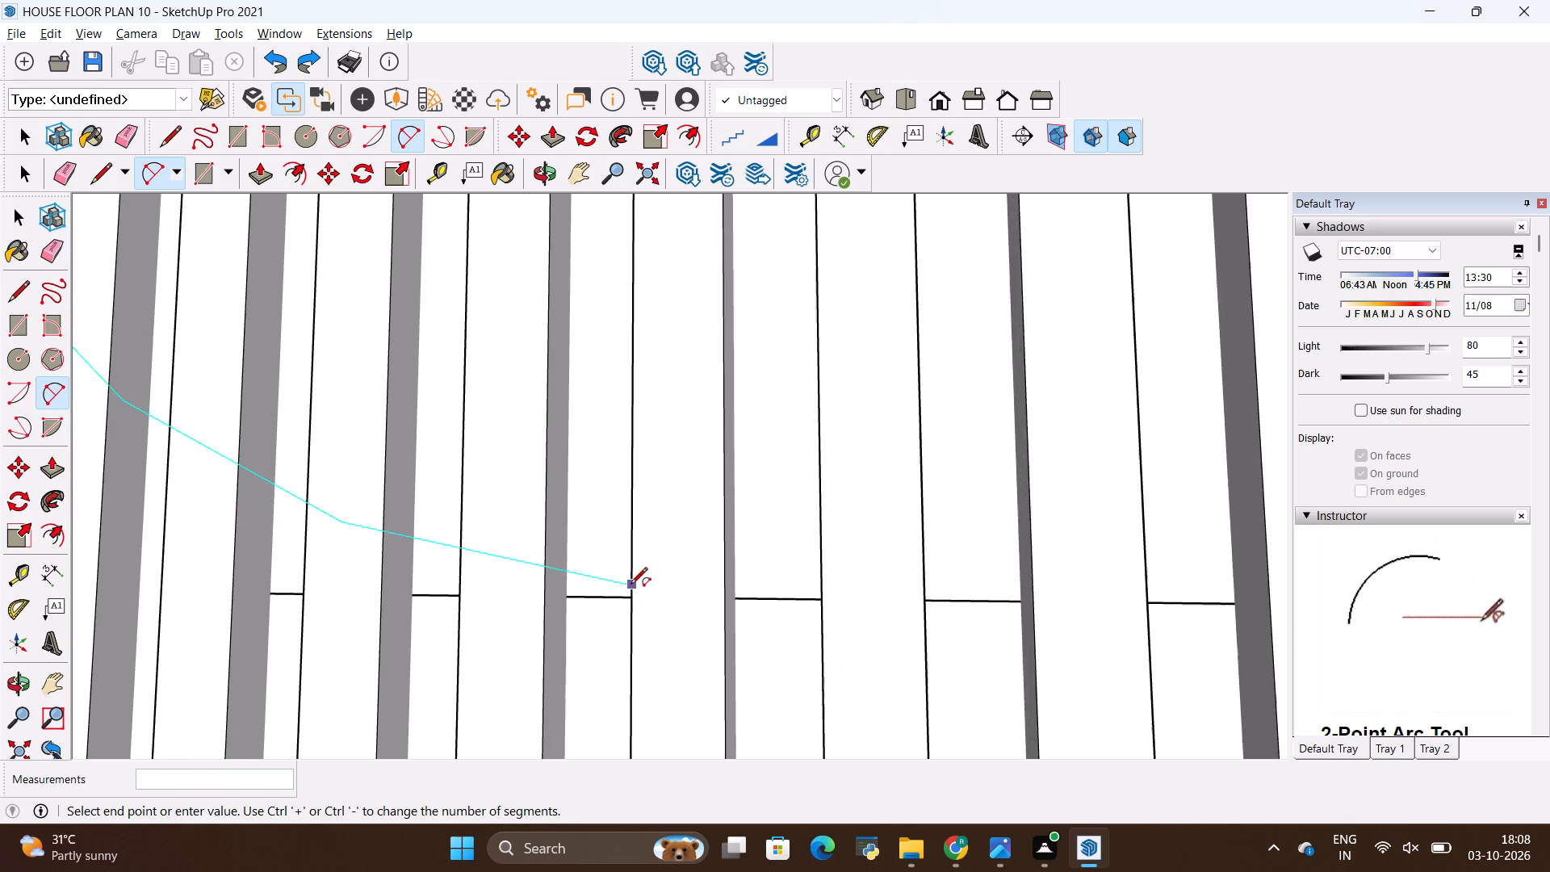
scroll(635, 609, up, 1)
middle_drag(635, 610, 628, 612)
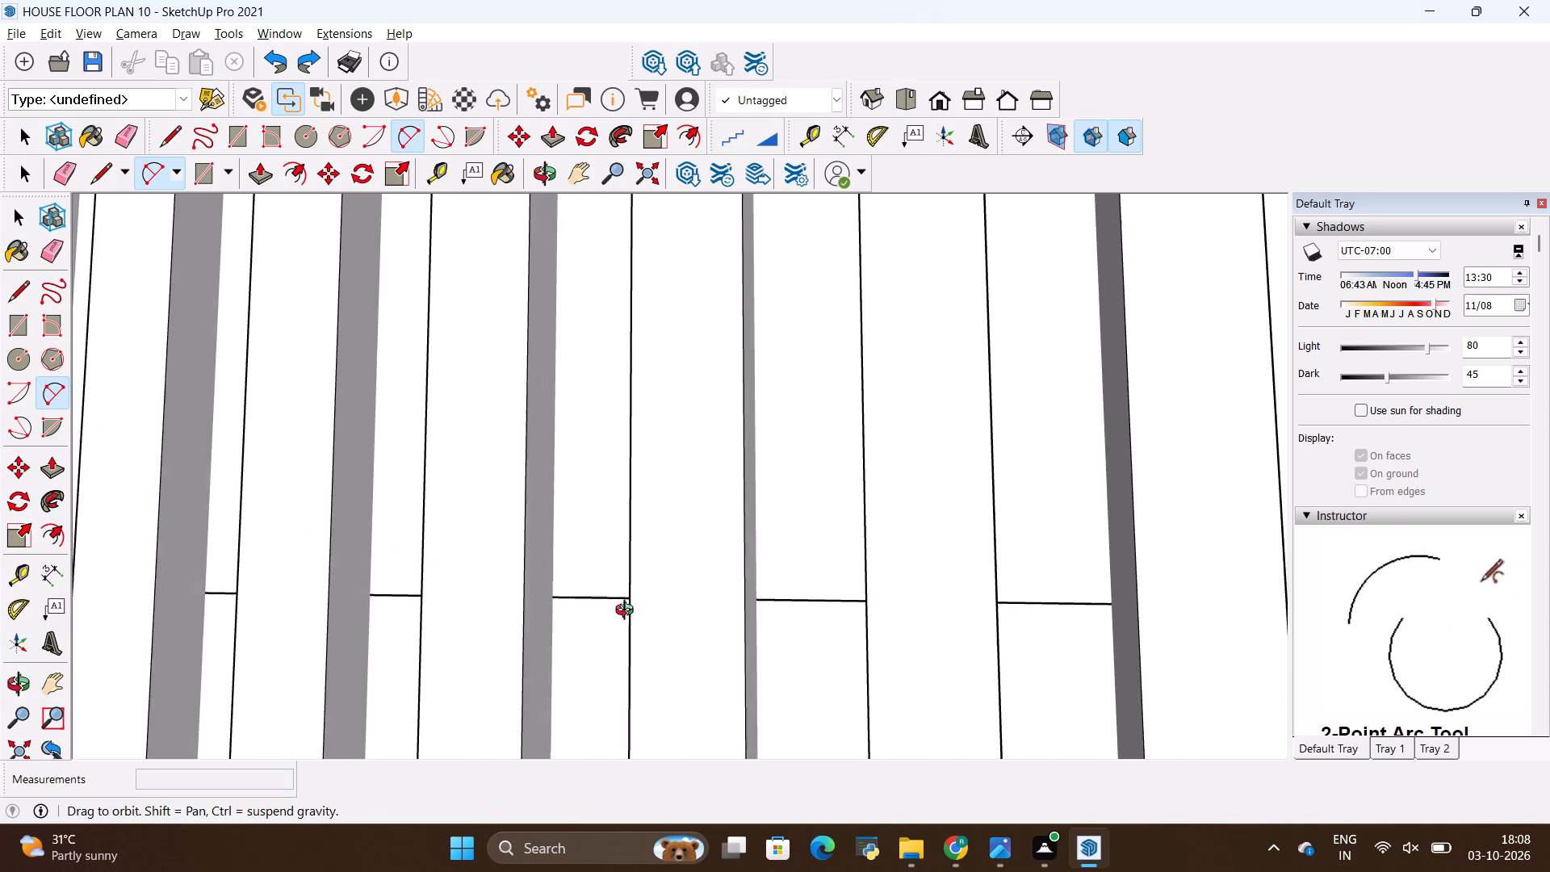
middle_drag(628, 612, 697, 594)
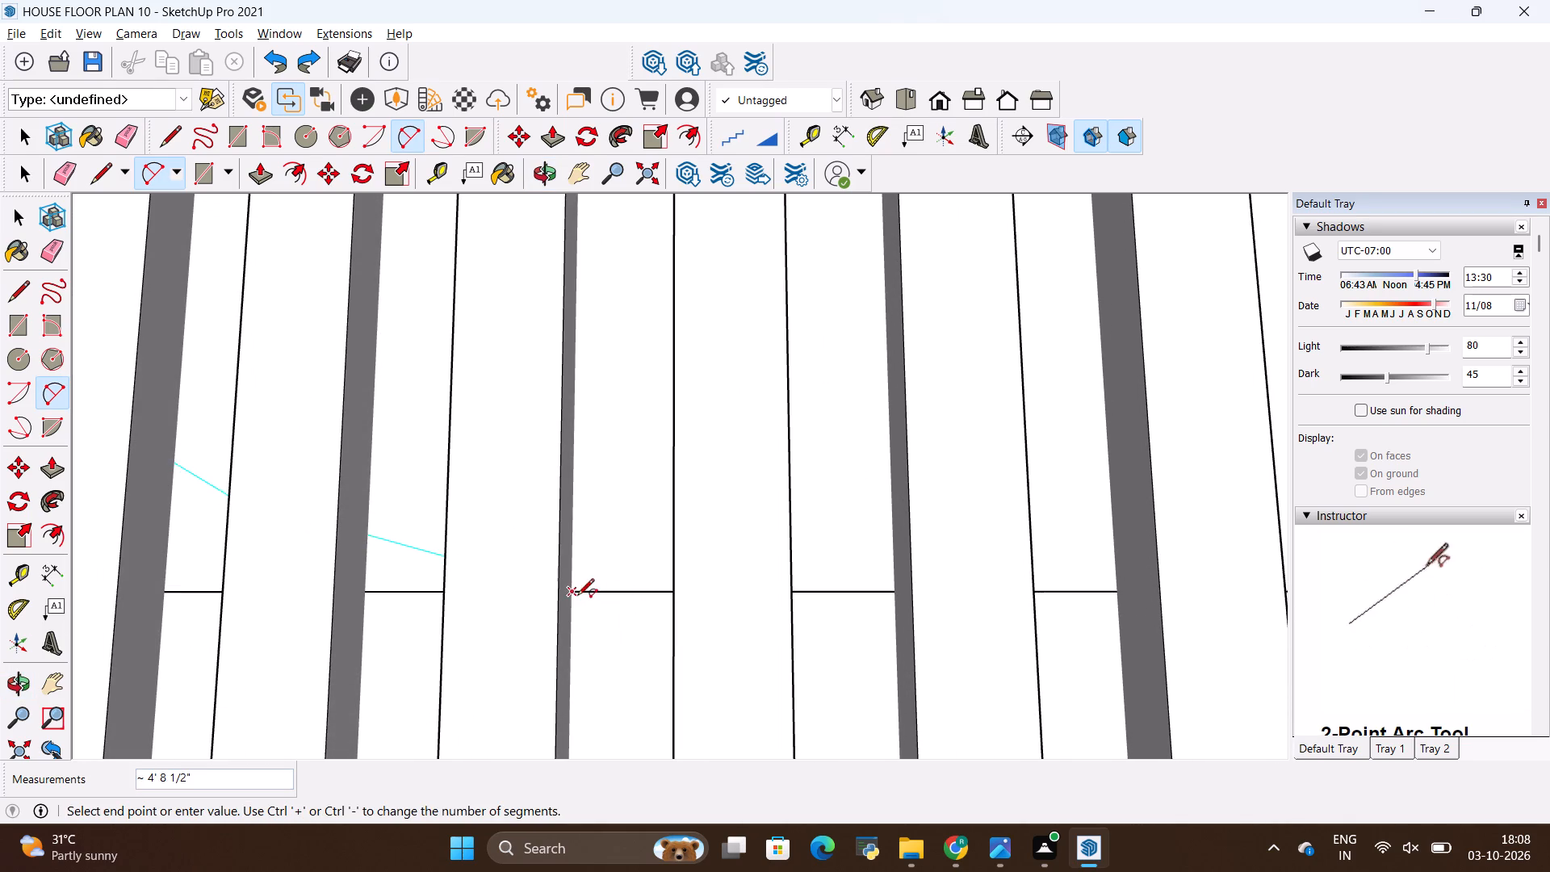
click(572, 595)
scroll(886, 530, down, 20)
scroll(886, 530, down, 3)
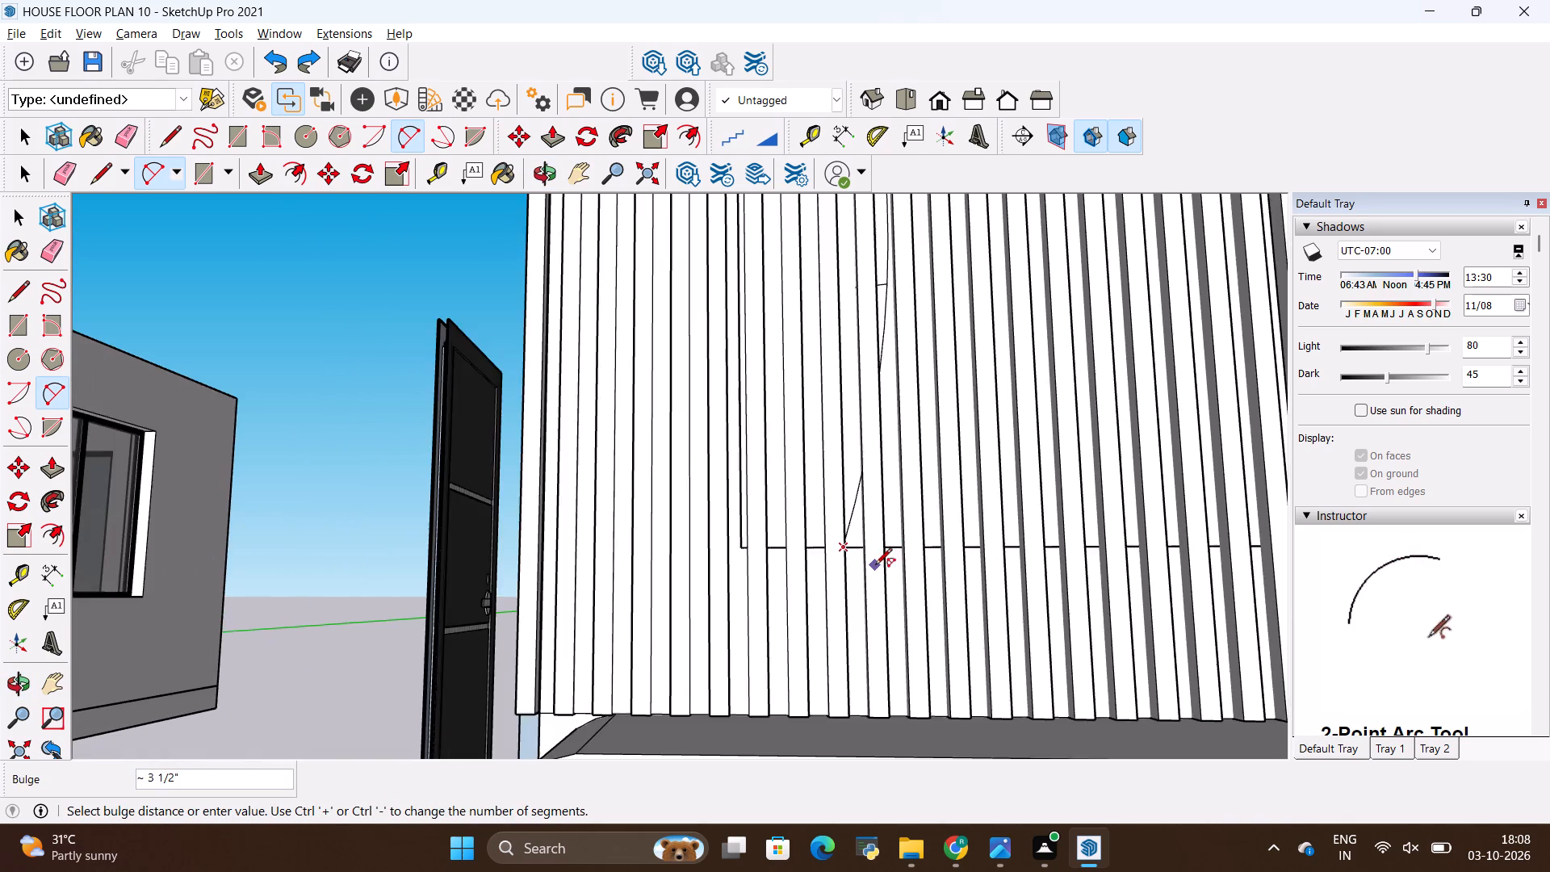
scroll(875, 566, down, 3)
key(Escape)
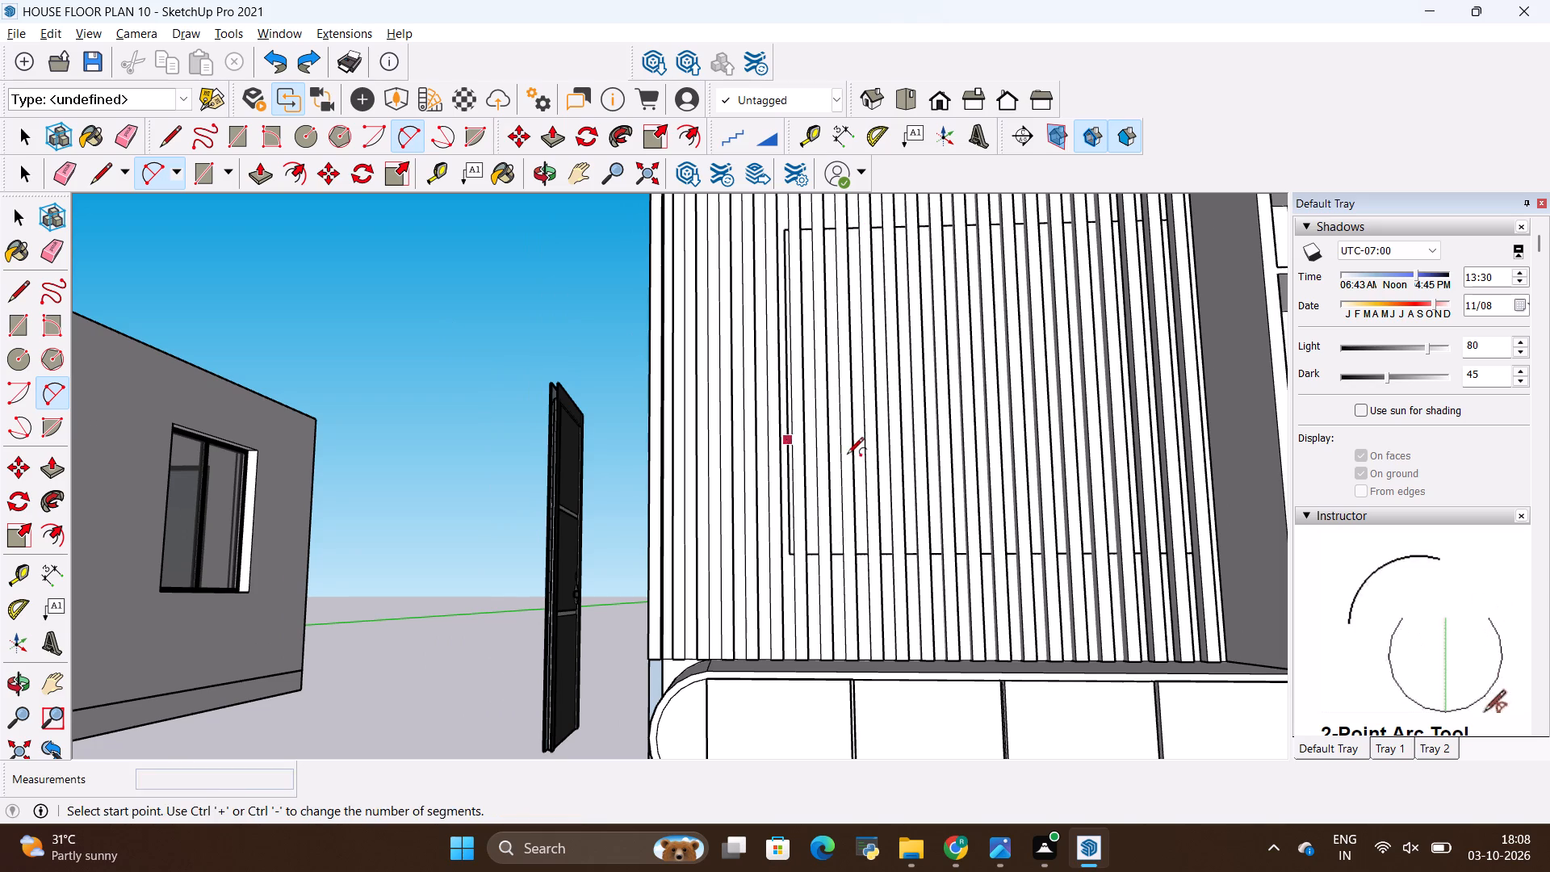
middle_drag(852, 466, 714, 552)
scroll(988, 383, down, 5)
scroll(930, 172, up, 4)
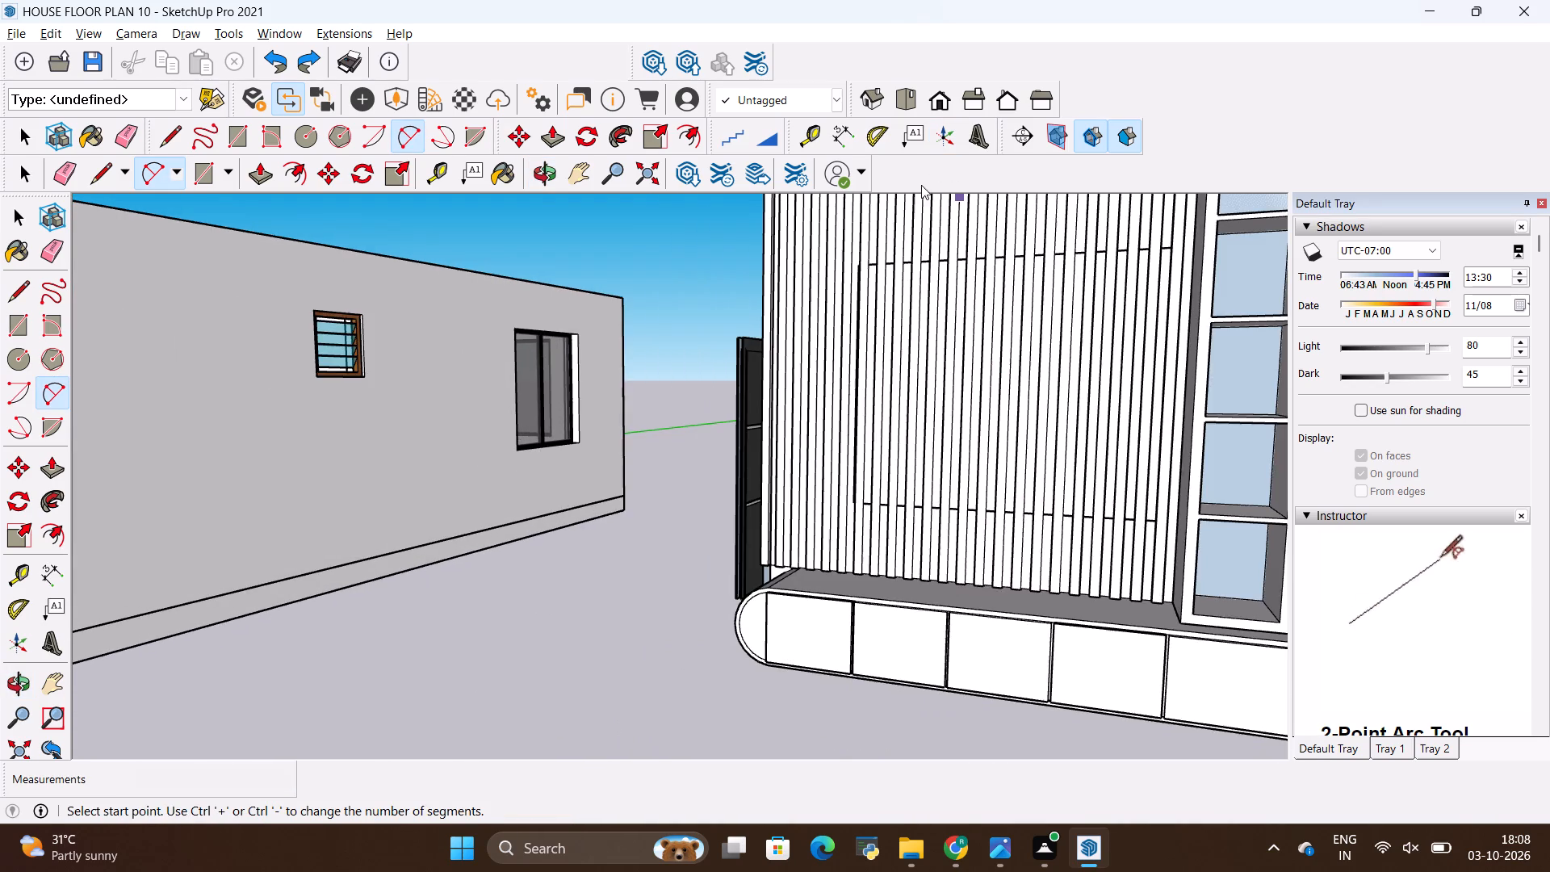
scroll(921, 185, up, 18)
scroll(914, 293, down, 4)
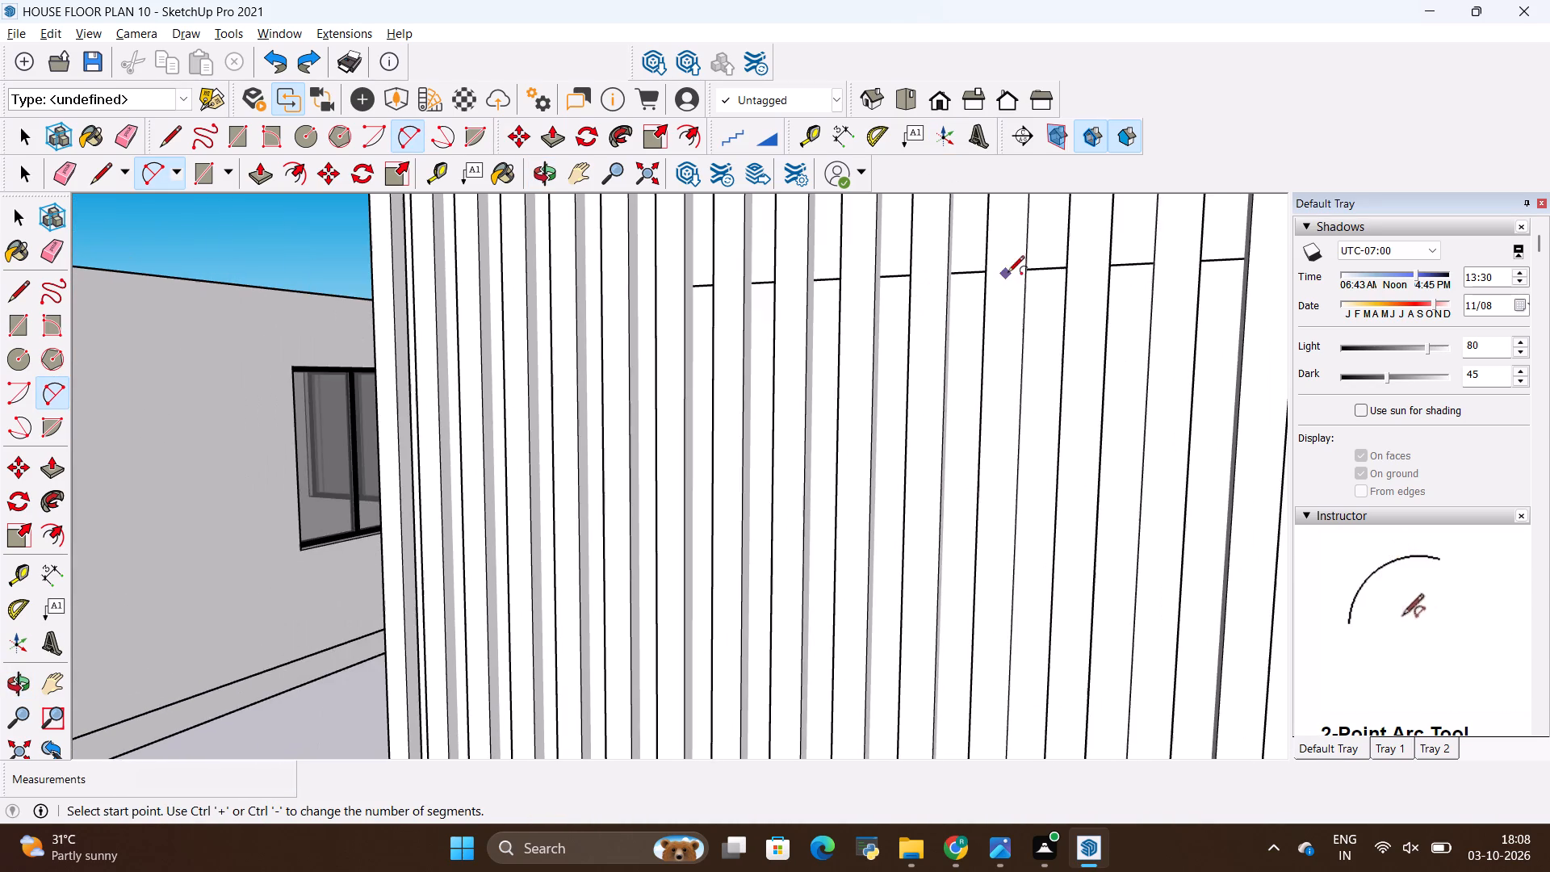
Draw a 2-point arc from the rectangle's upper edge to its lower edge, inset from the corners, bulging about 2' 10" towards the rounded-cabinet side.
scroll(935, 269, up, 14)
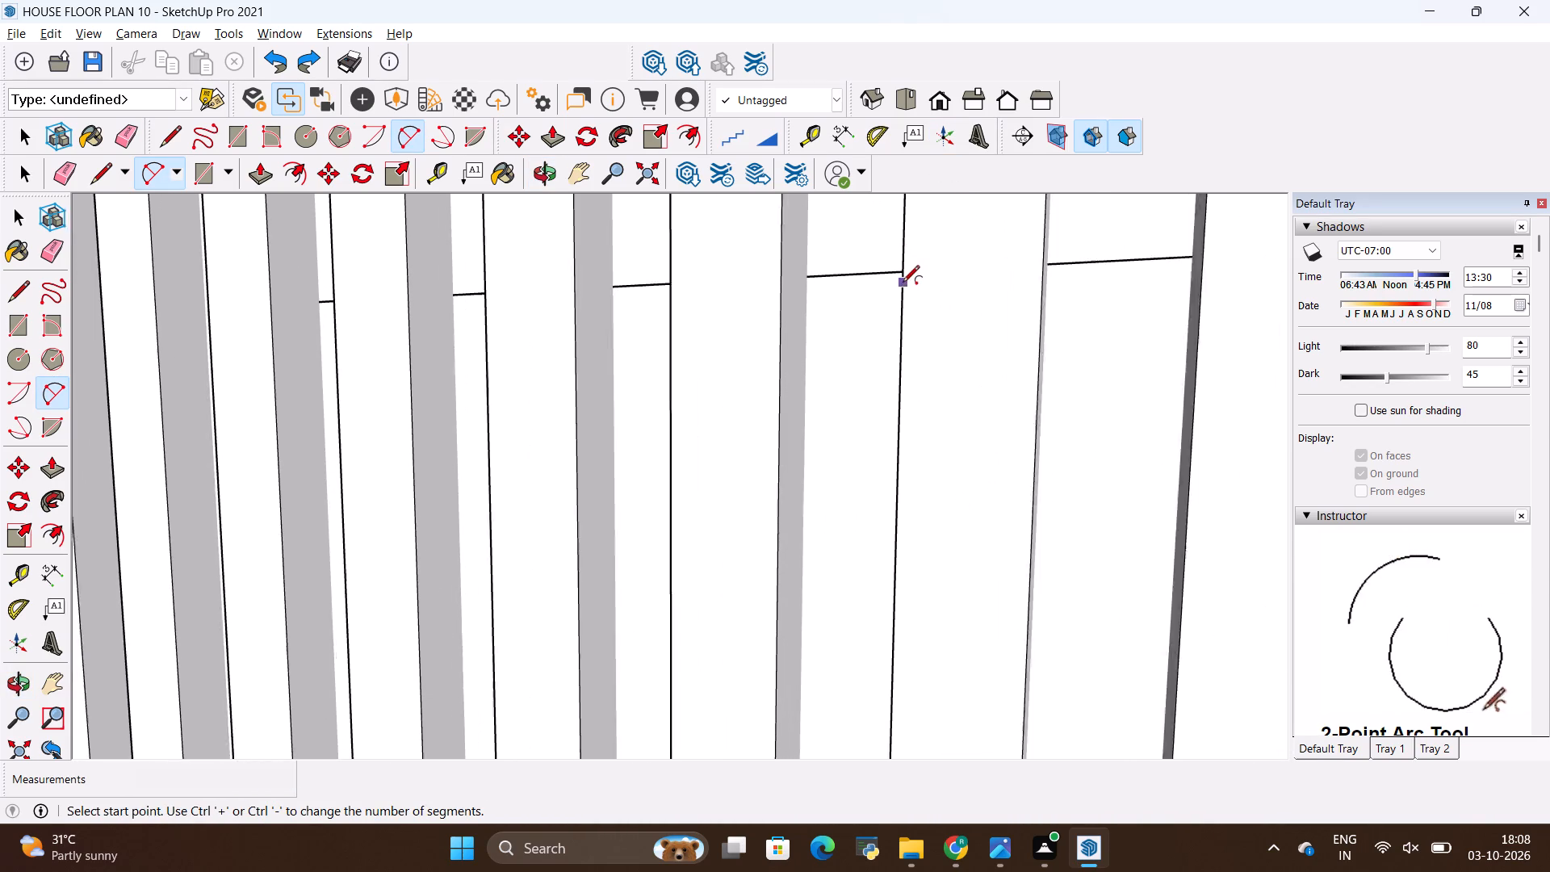
middle_drag(904, 338, 890, 378)
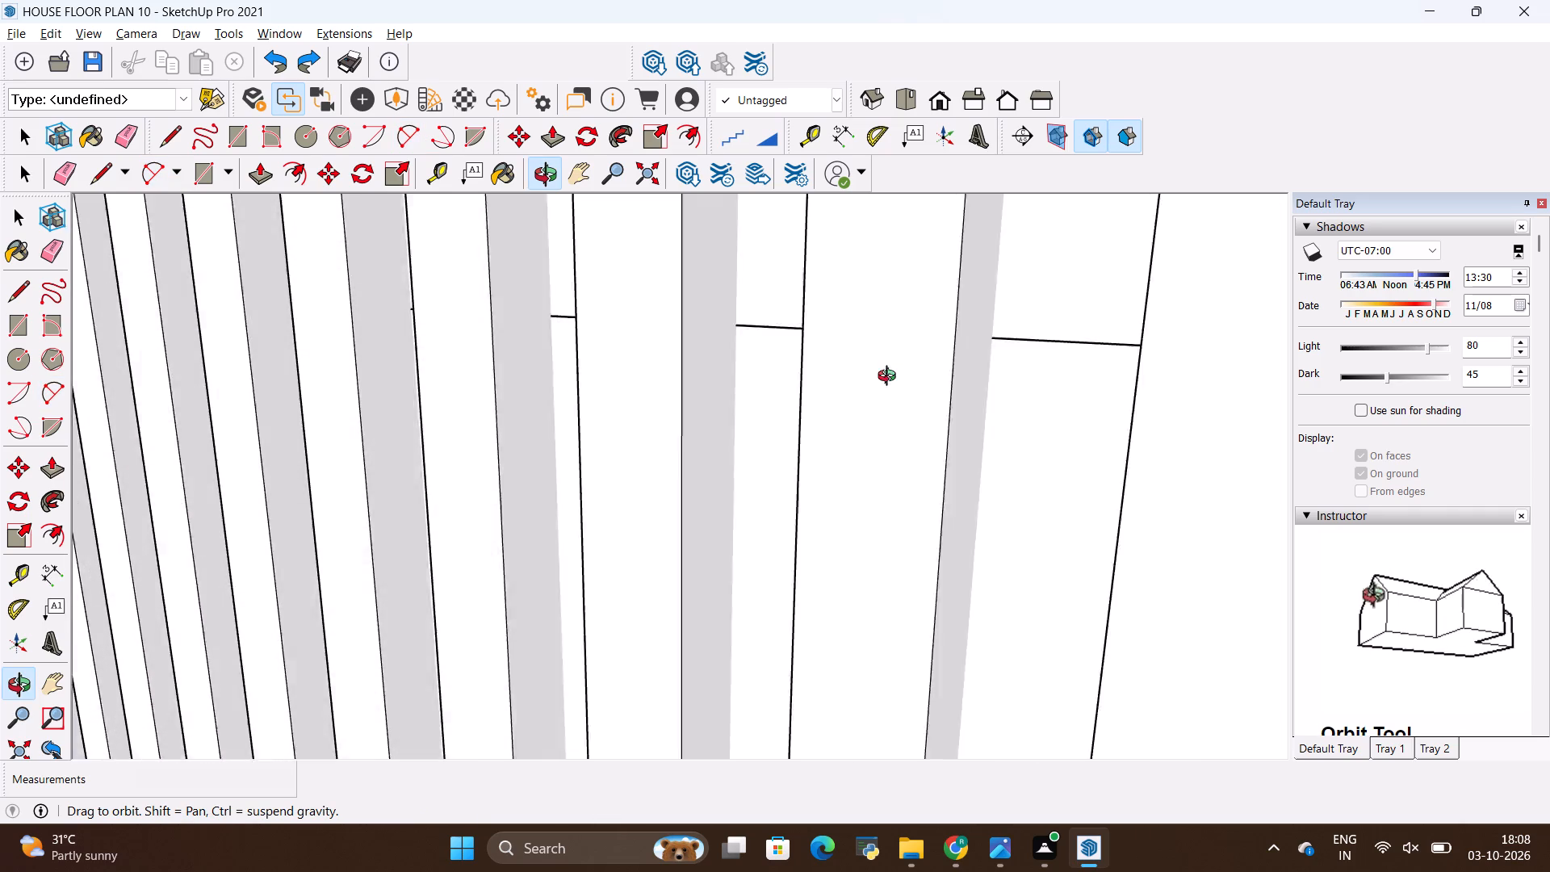
middle_drag(890, 378, 910, 367)
click(808, 307)
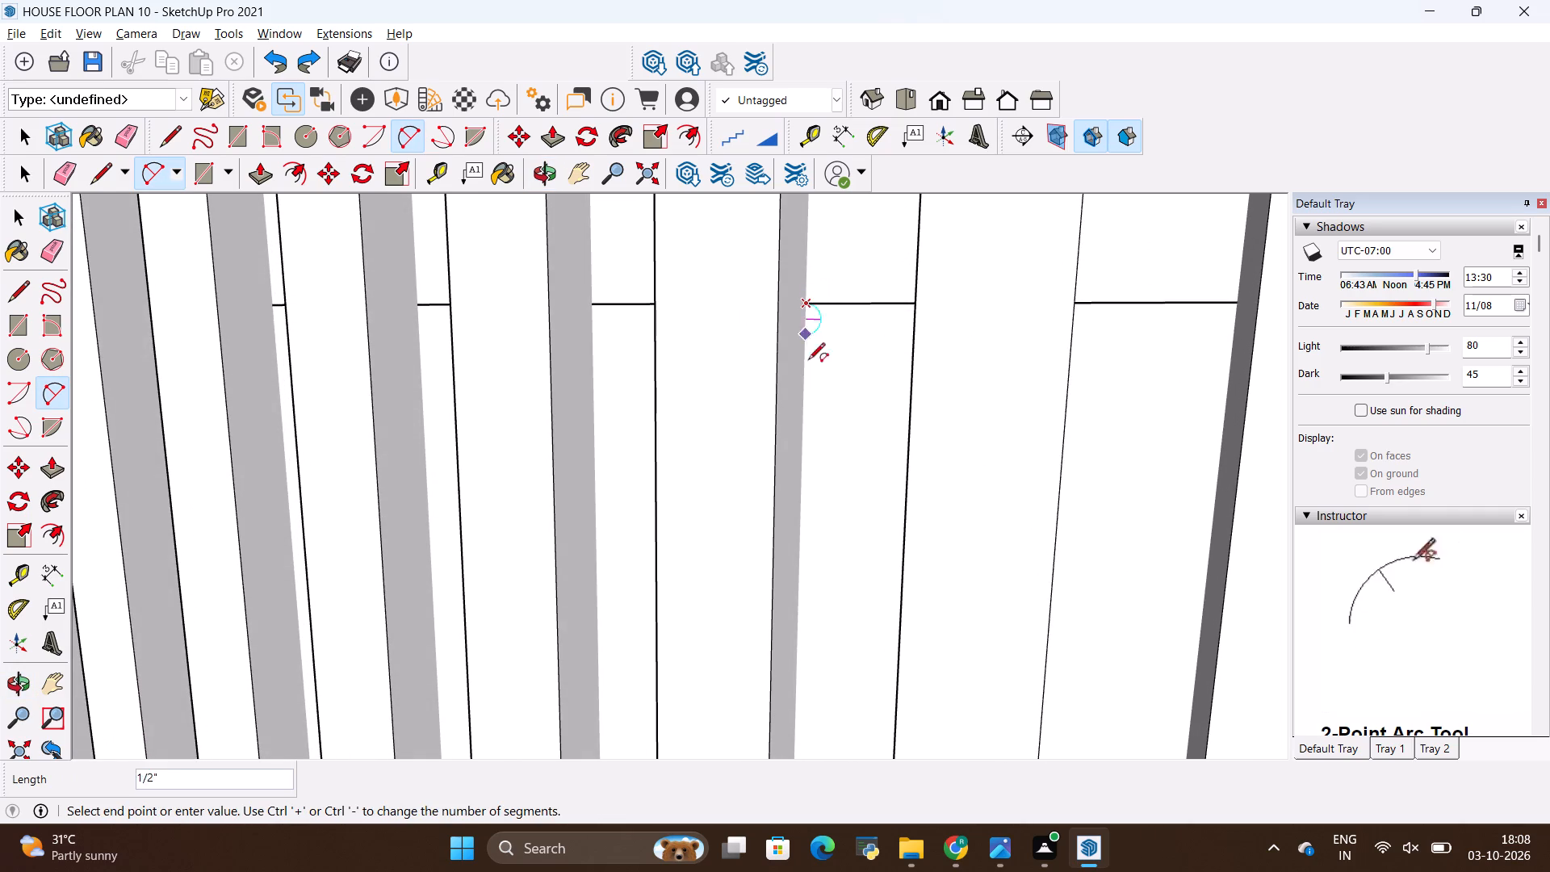
scroll(802, 526, down, 17)
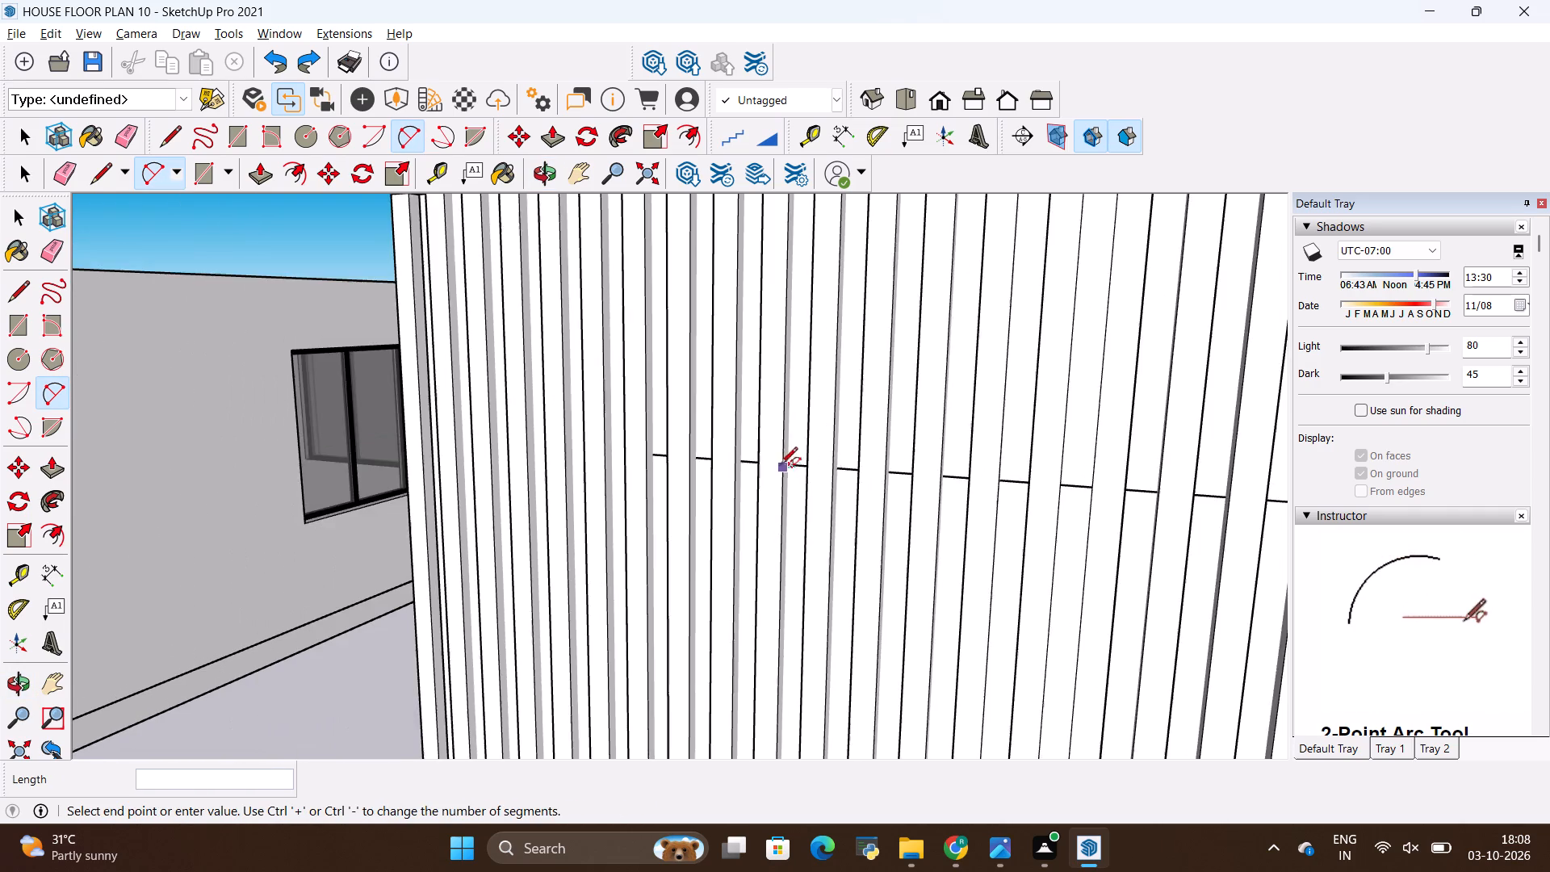
scroll(781, 445, down, 4)
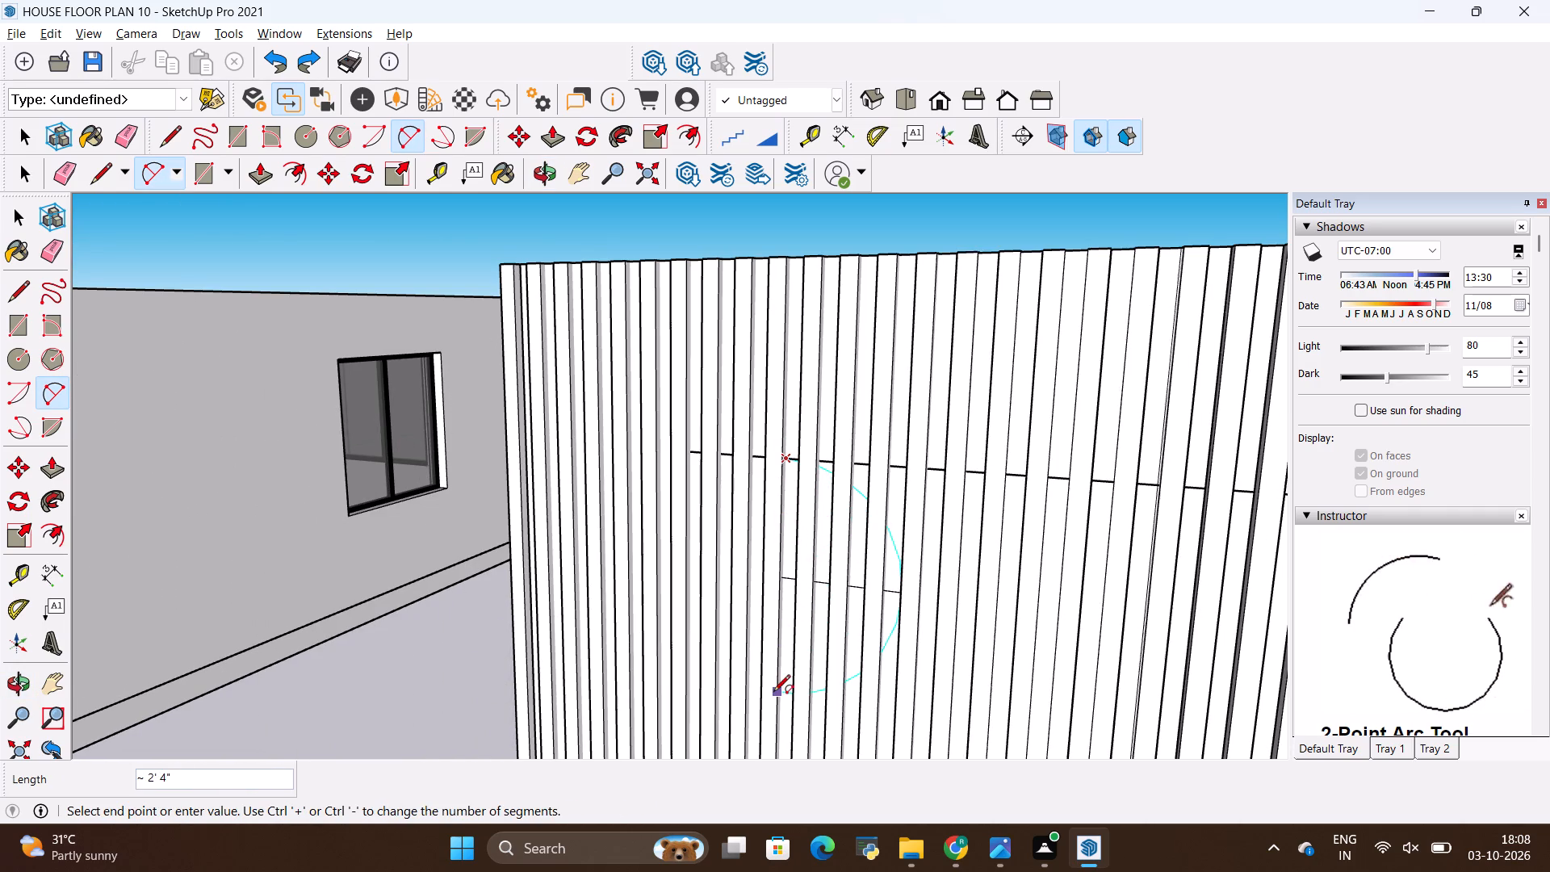
middle_drag(773, 694, 785, 658)
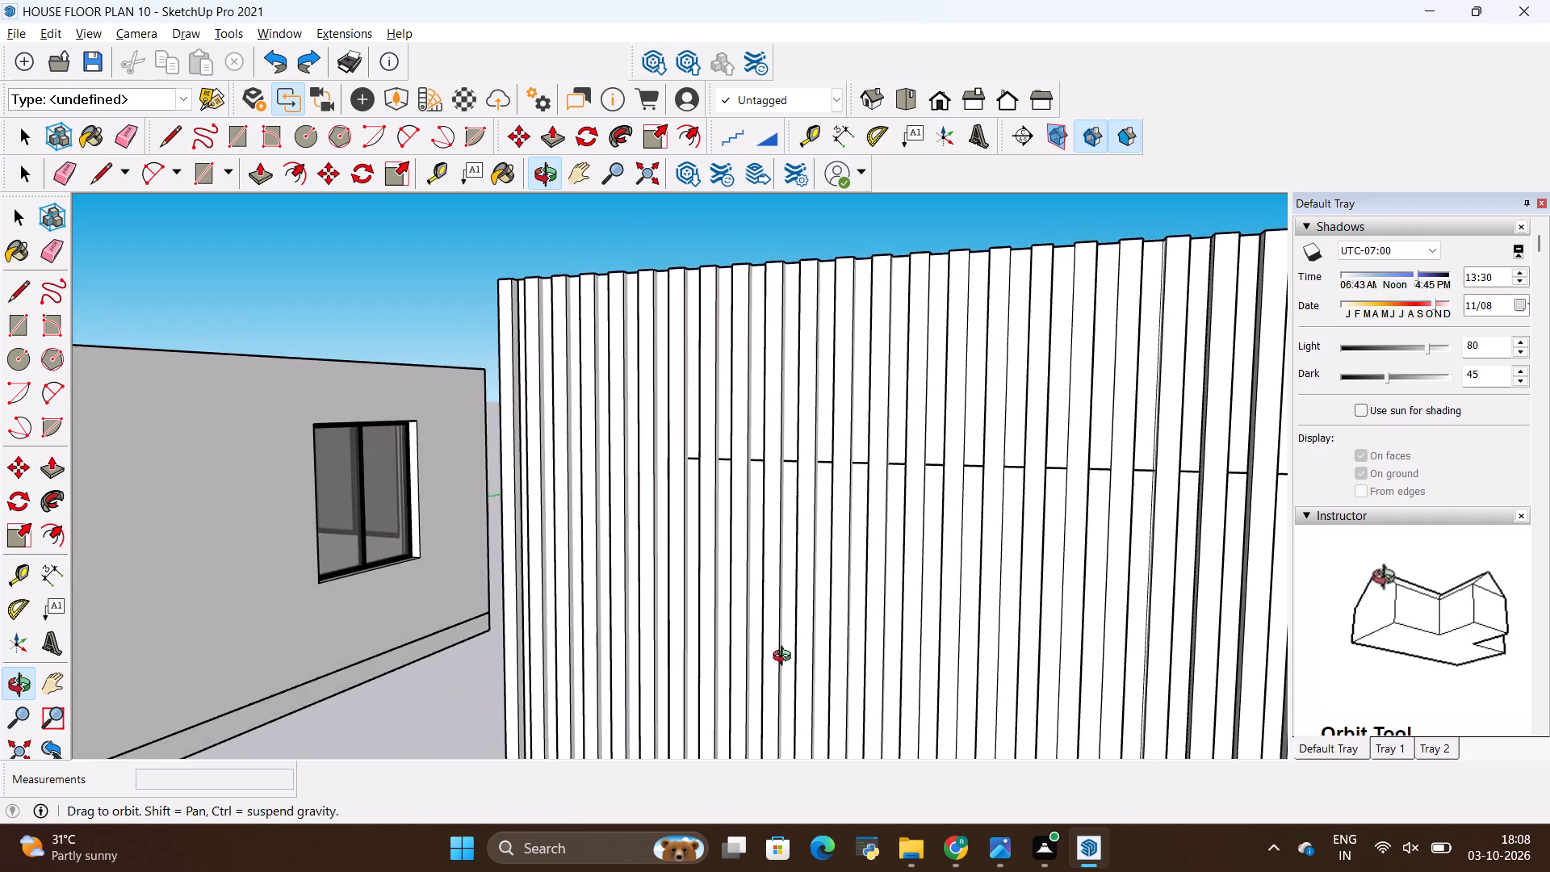
middle_drag(785, 658, 785, 658)
scroll(785, 636, down, 9)
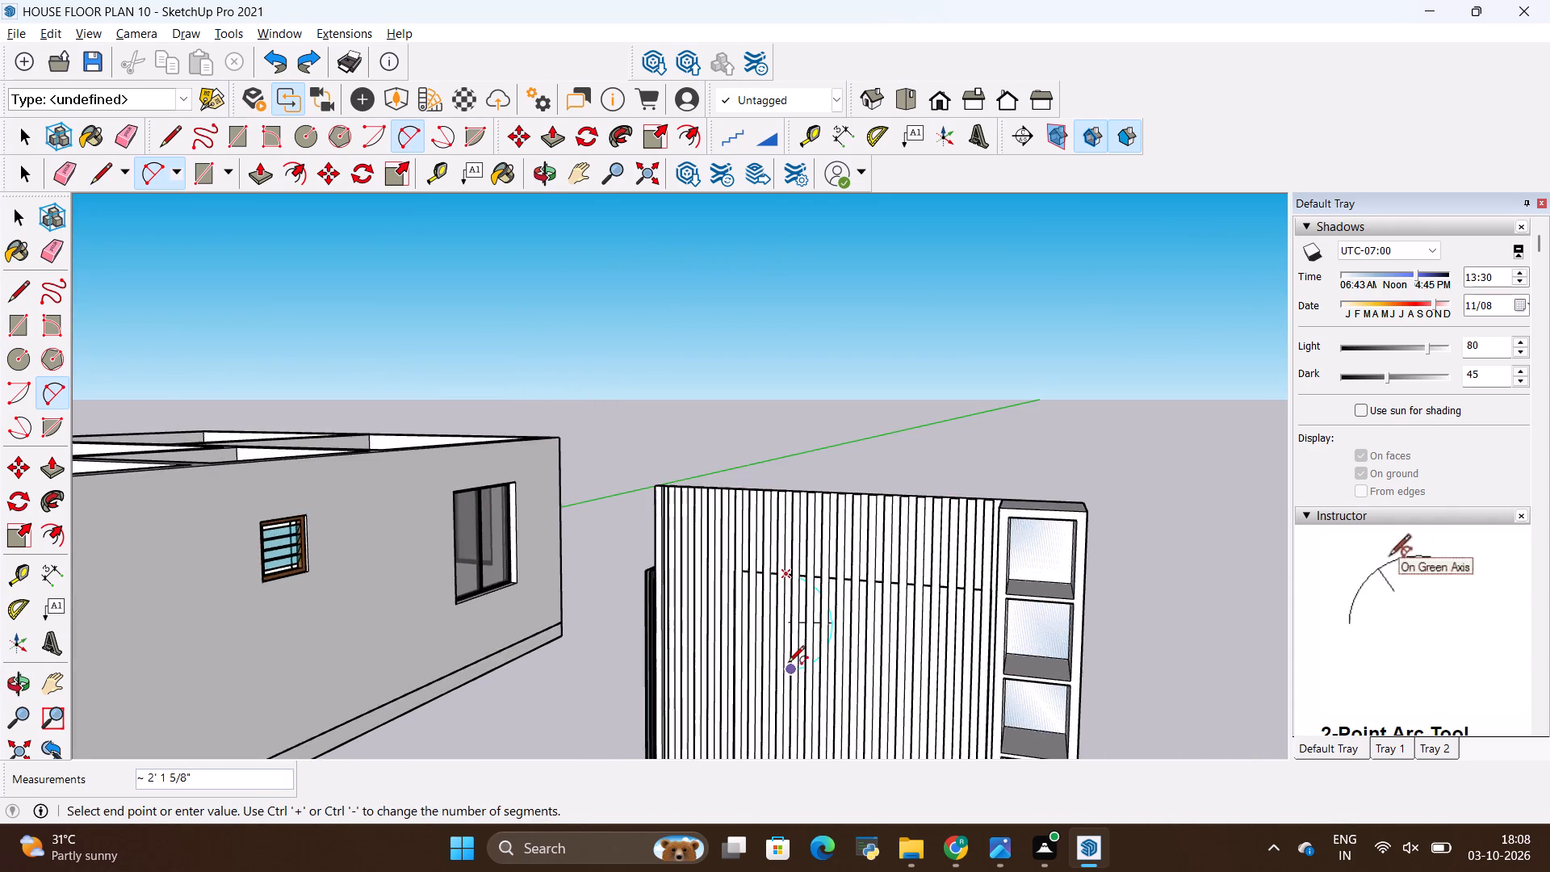
scroll(788, 664, down, 5)
scroll(793, 742, up, 3)
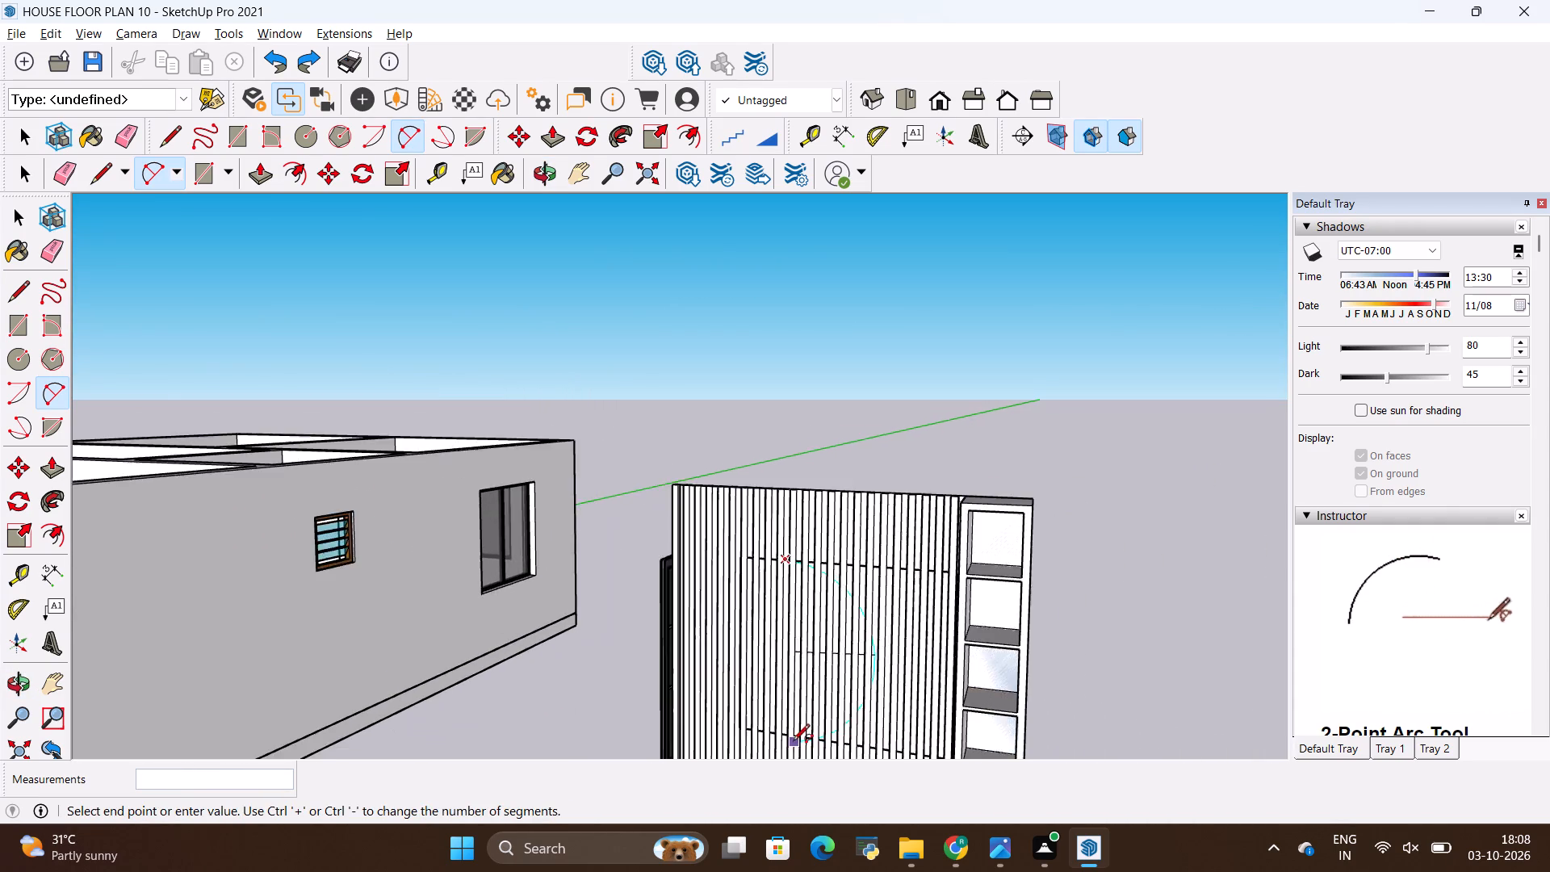
scroll(793, 742, up, 12)
scroll(792, 743, down, 3)
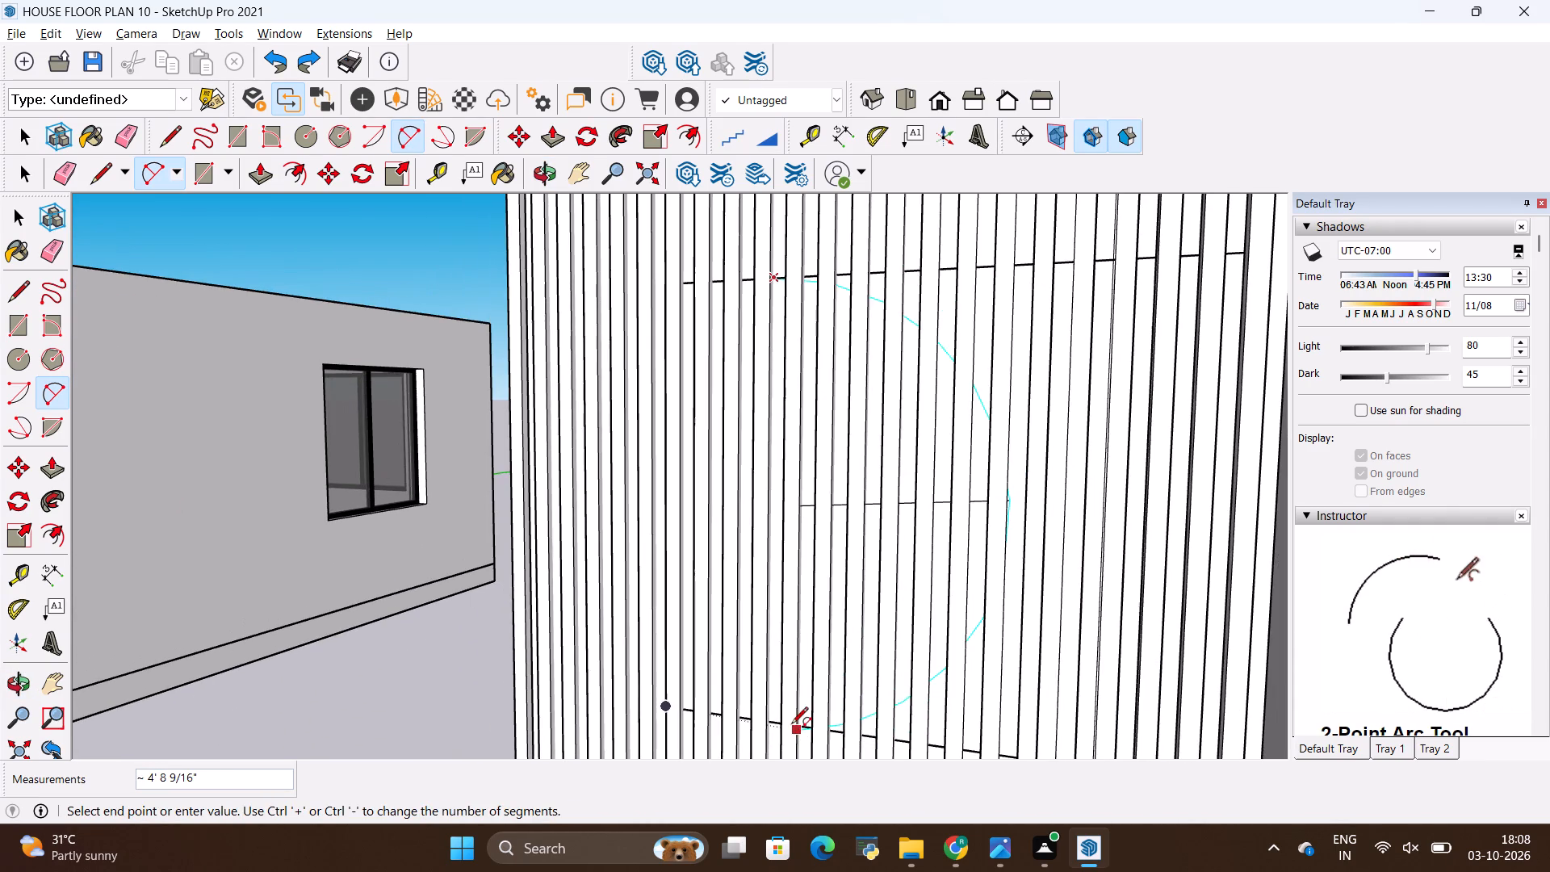
scroll(790, 723, down, 2)
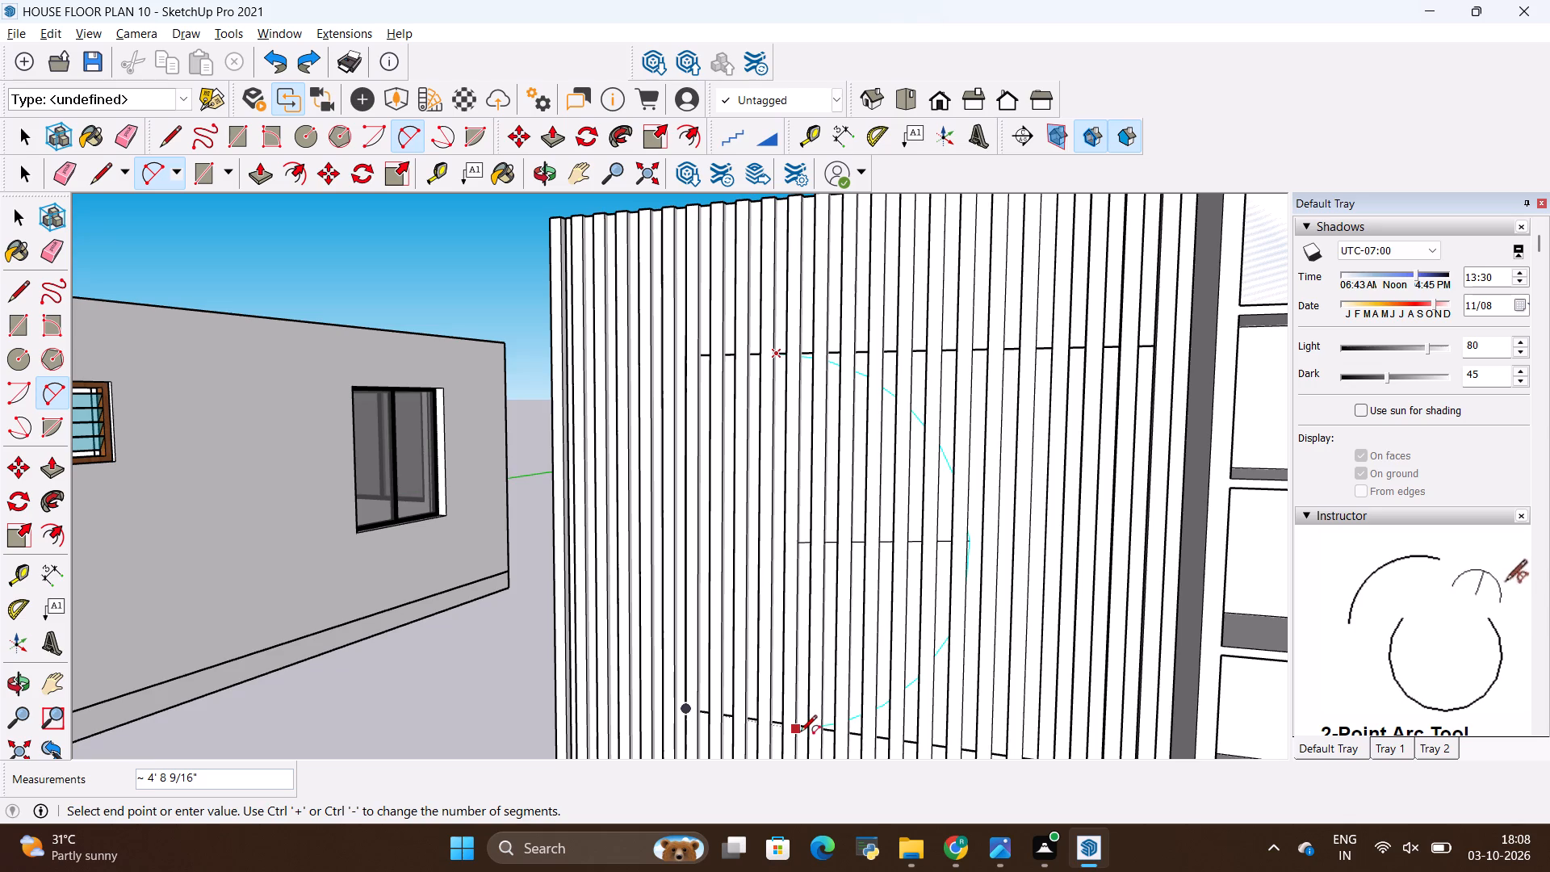
scroll(796, 736, up, 7)
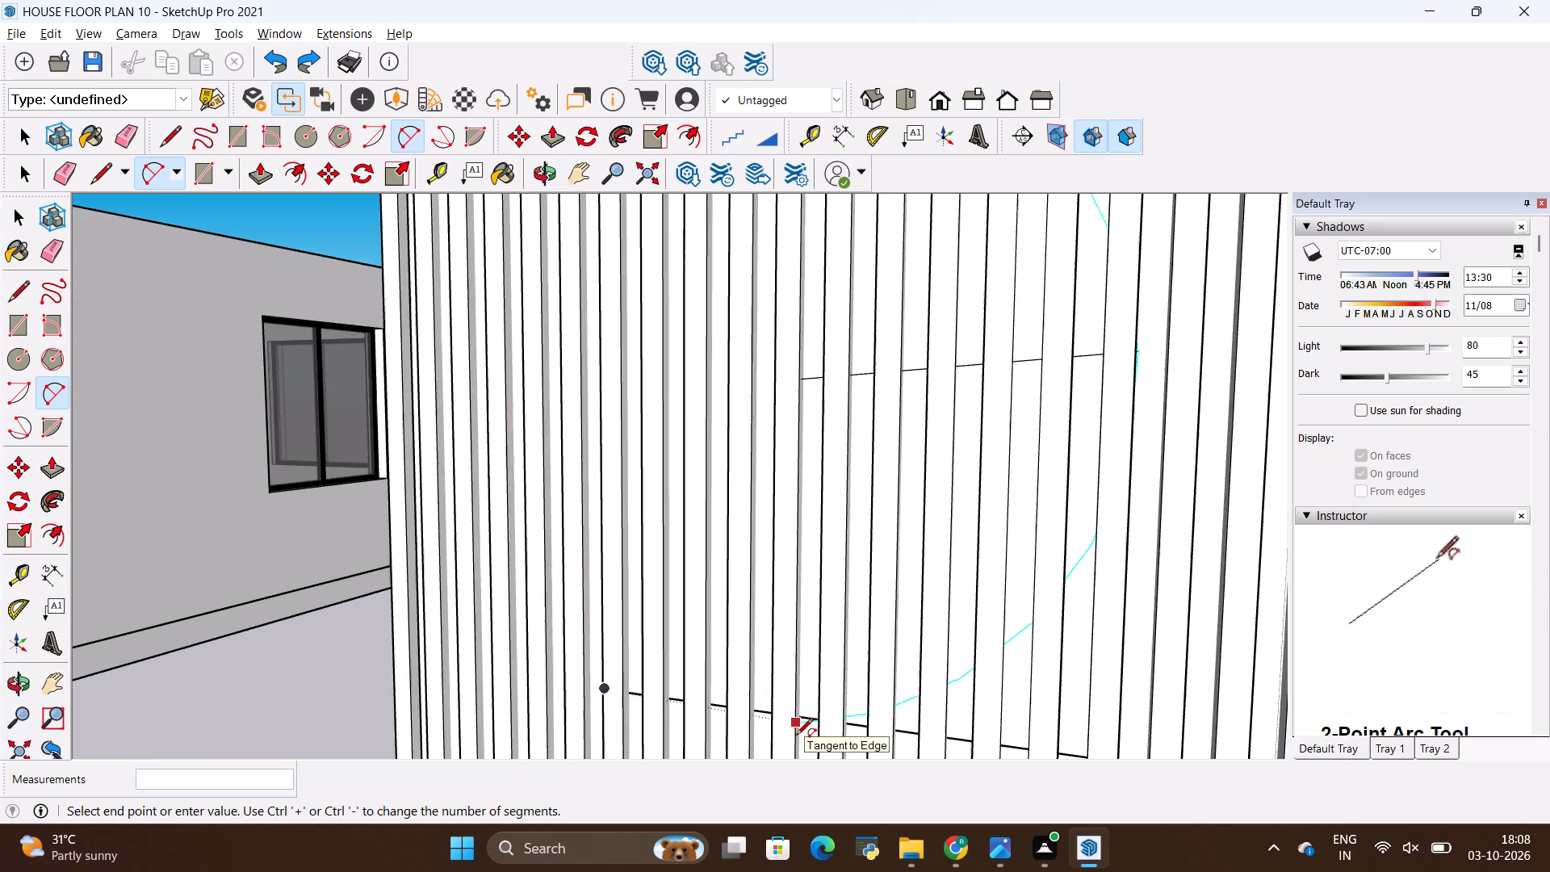
scroll(798, 735, up, 1)
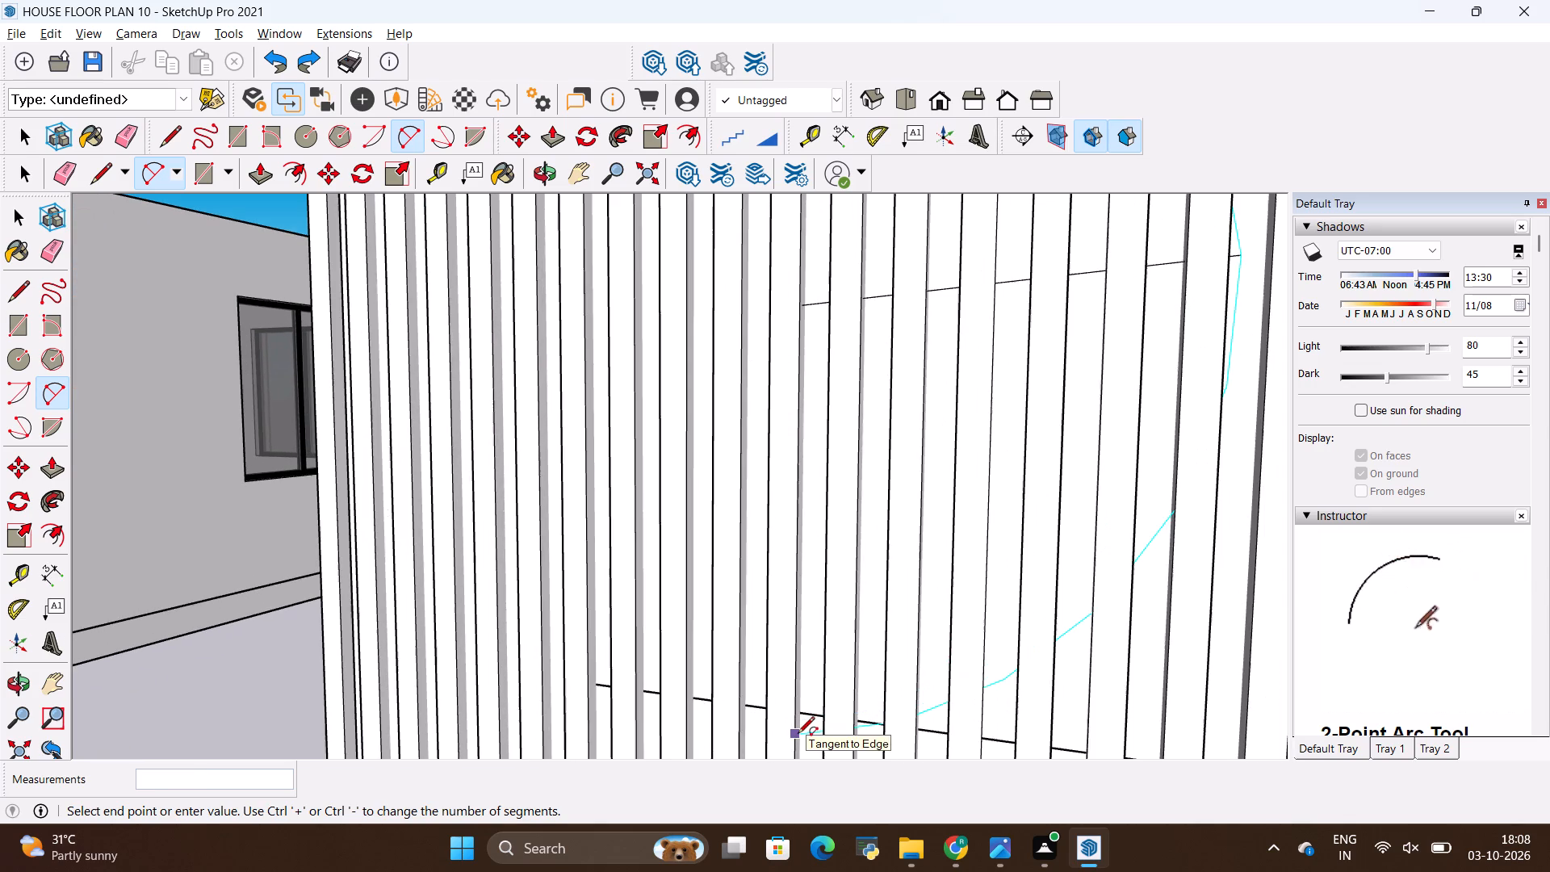
scroll(799, 733, up, 2)
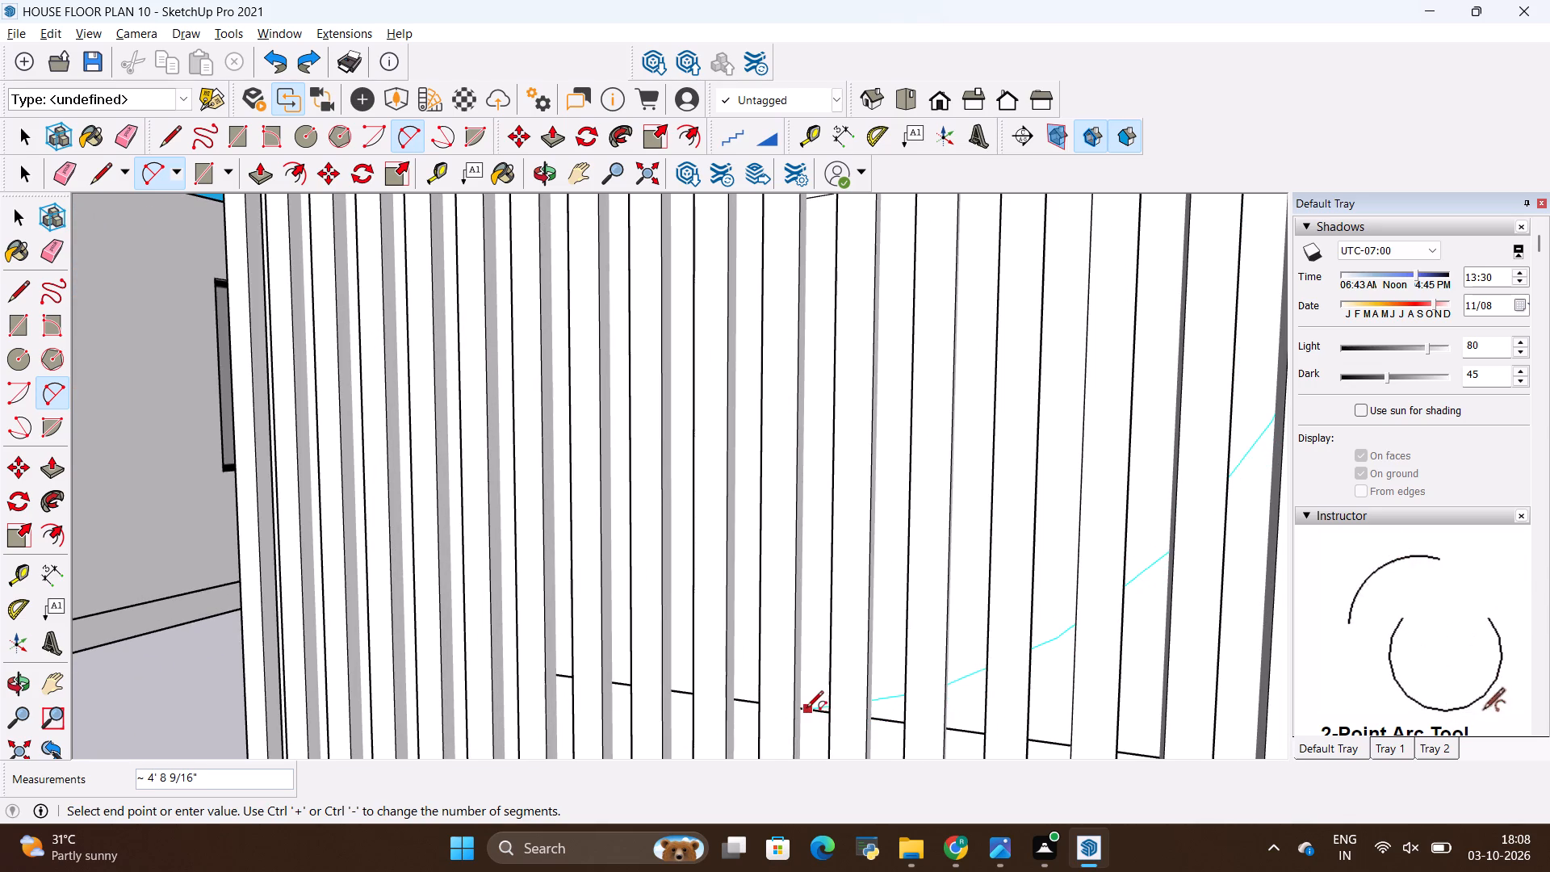
scroll(806, 709, up, 4)
click(796, 711)
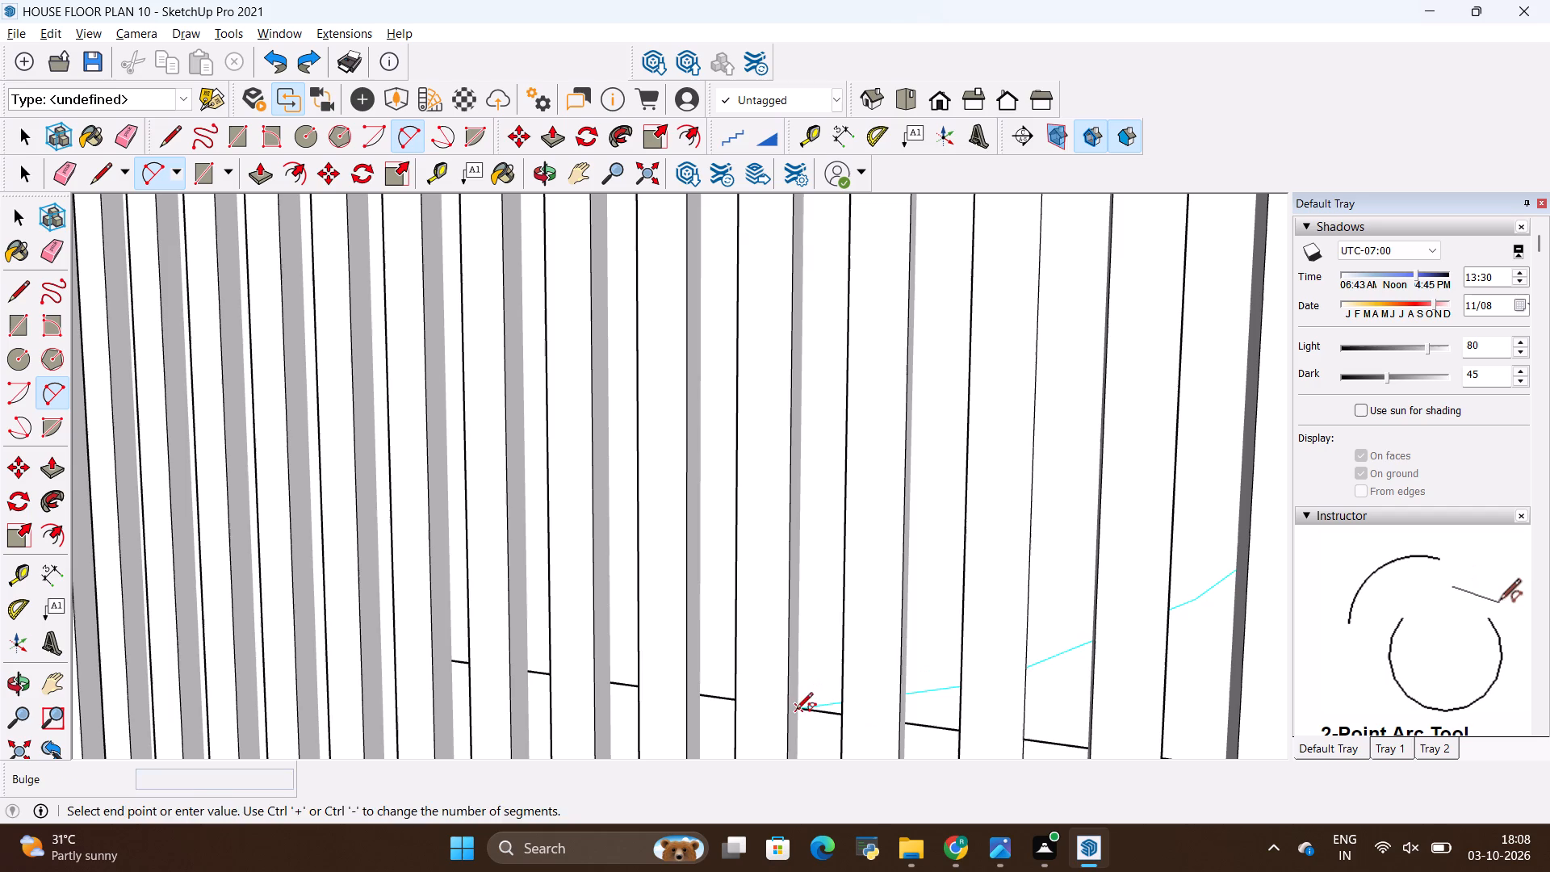
scroll(614, 598, down, 16)
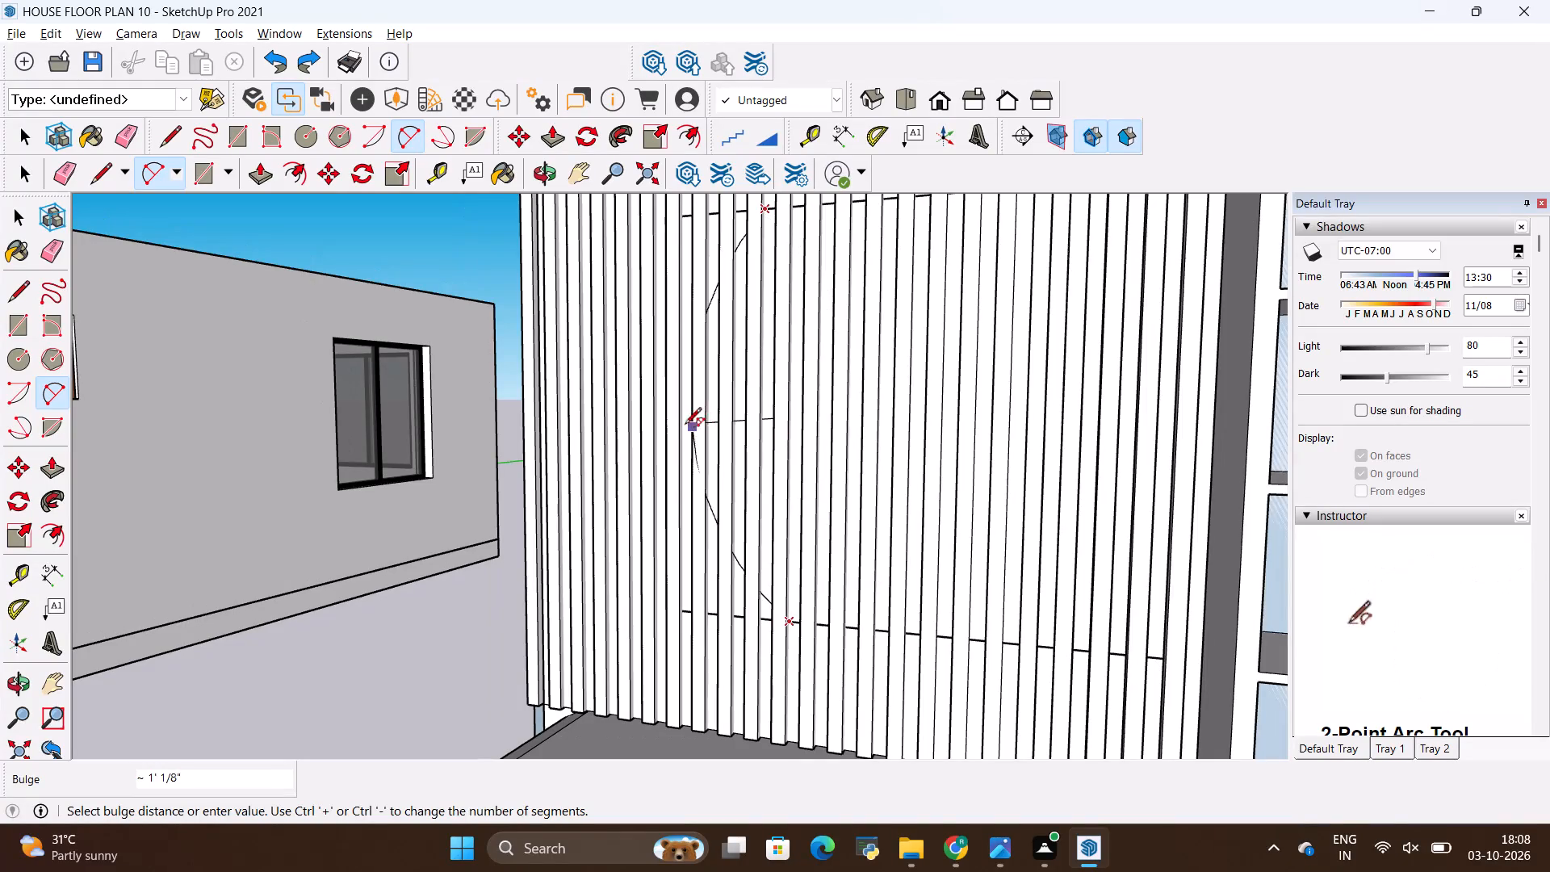
scroll(544, 424, down, 5)
middle_drag(544, 424, 554, 424)
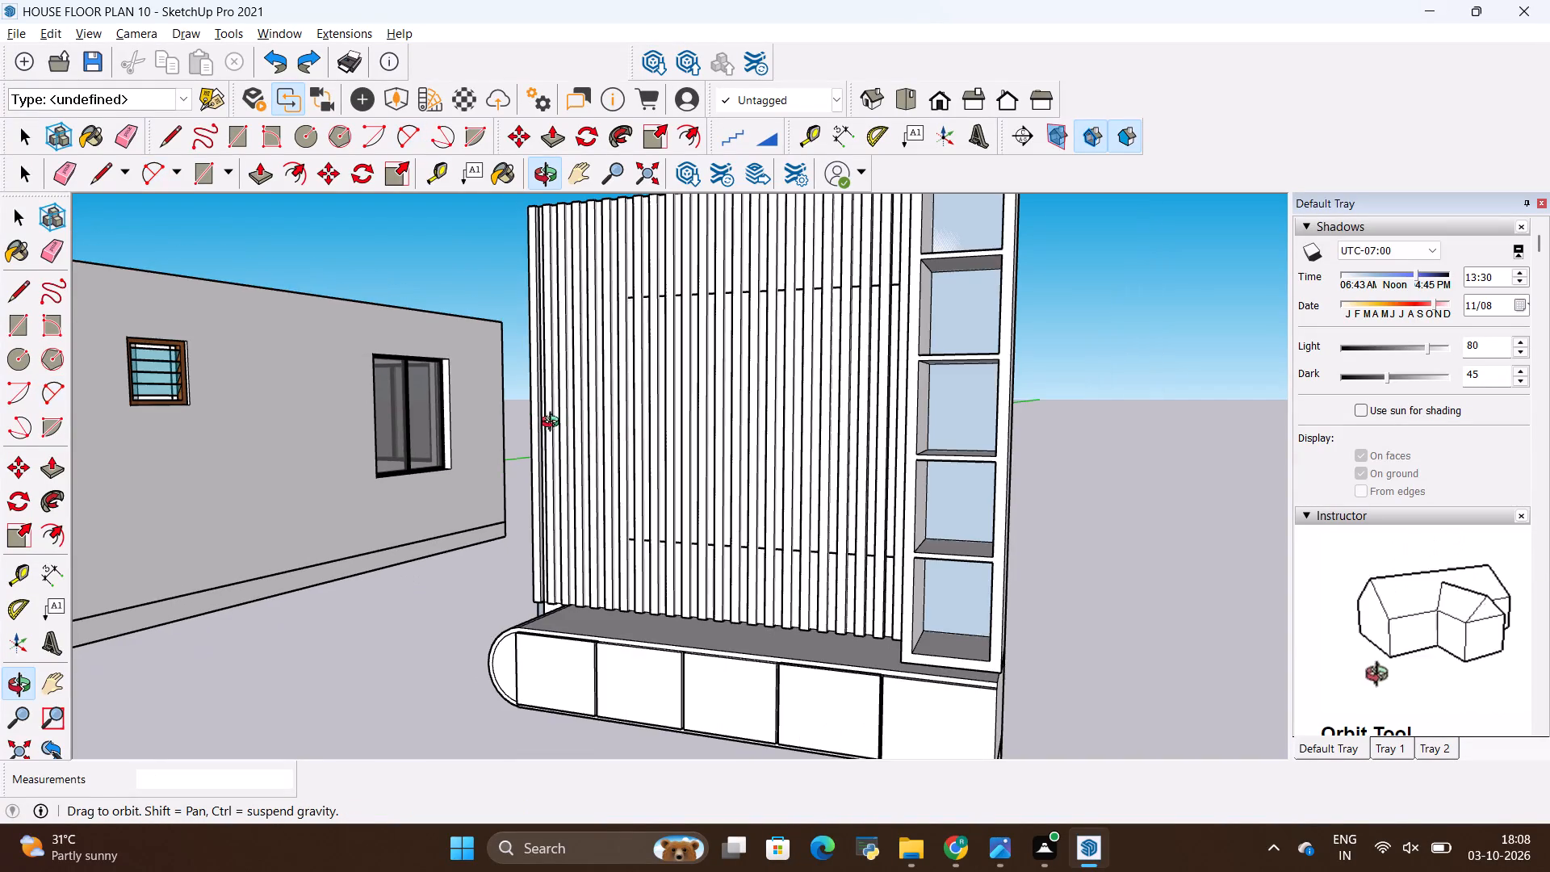
middle_drag(554, 424, 656, 421)
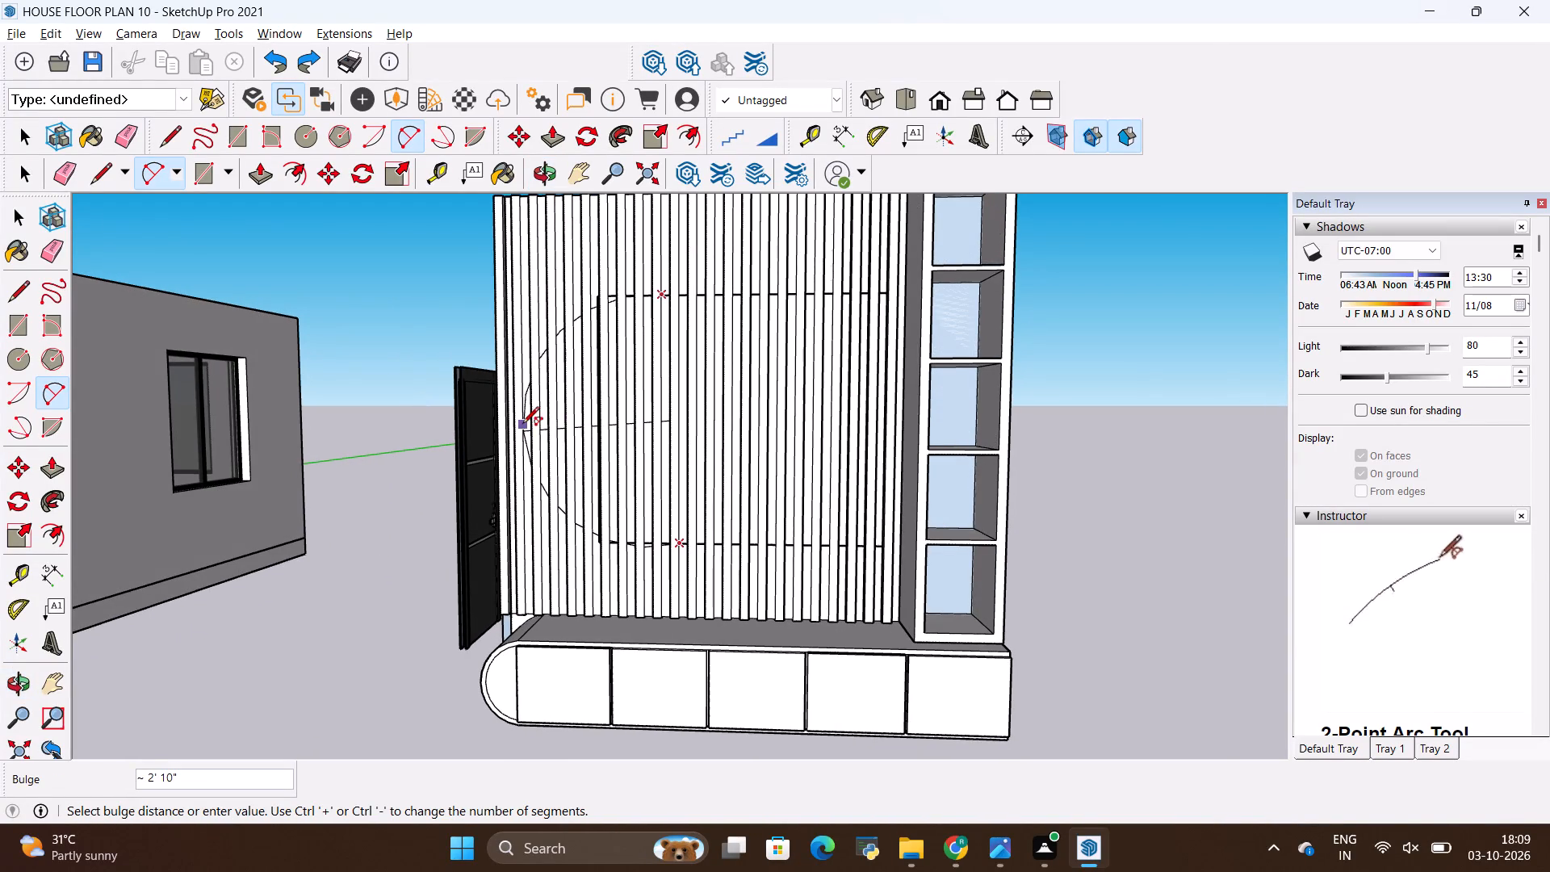
scroll(522, 425, up, 5)
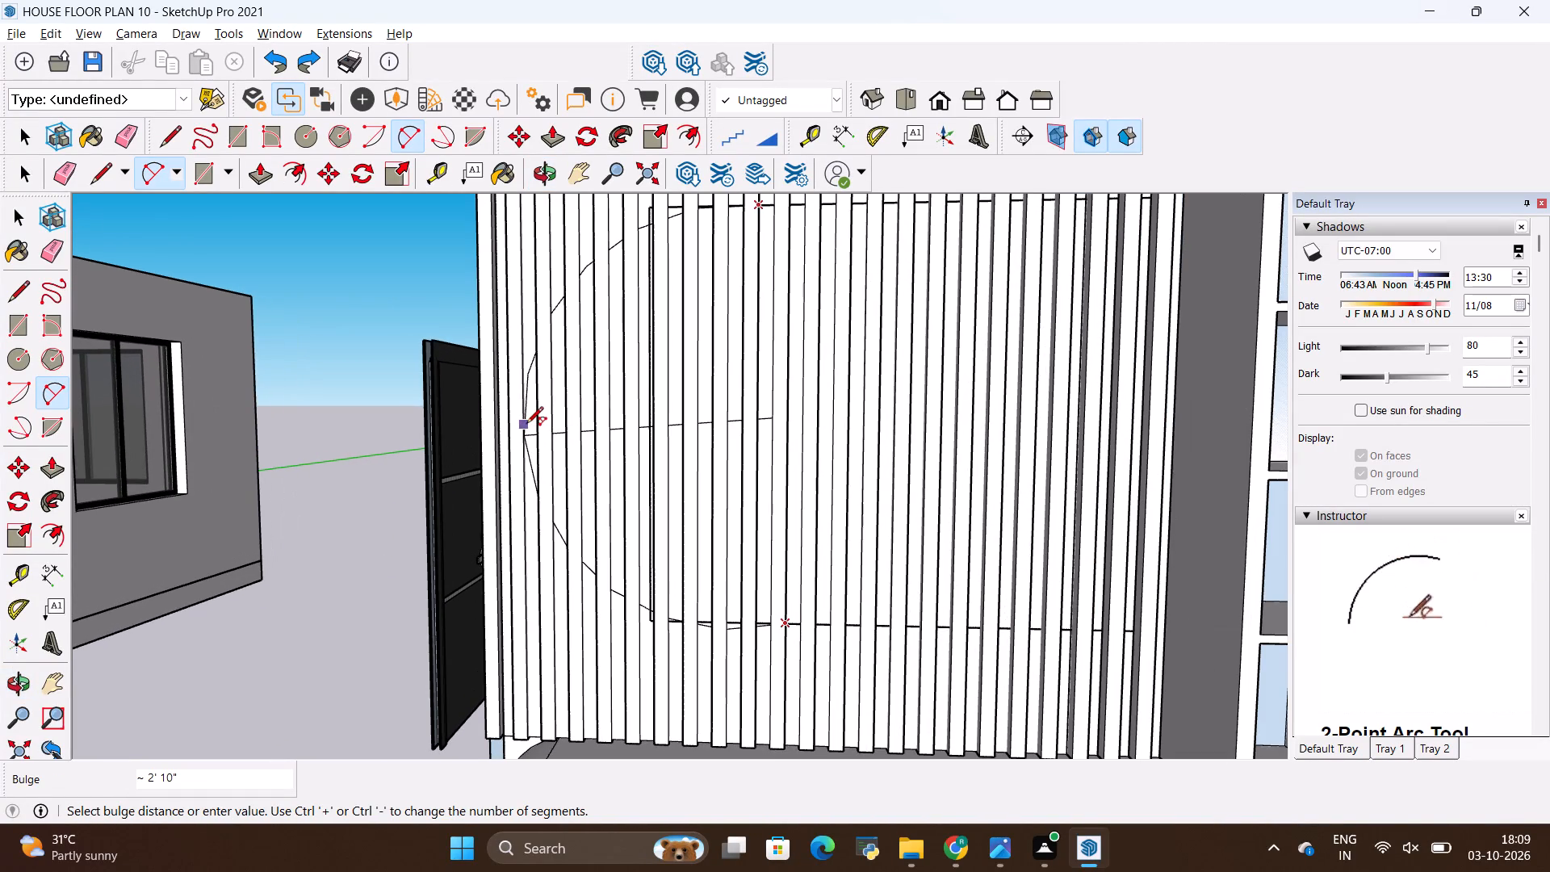
click(526, 425)
Erase the rectangle's vertical side edge inside the new arc.
scroll(556, 399, up, 4)
scroll(592, 438, down, 4)
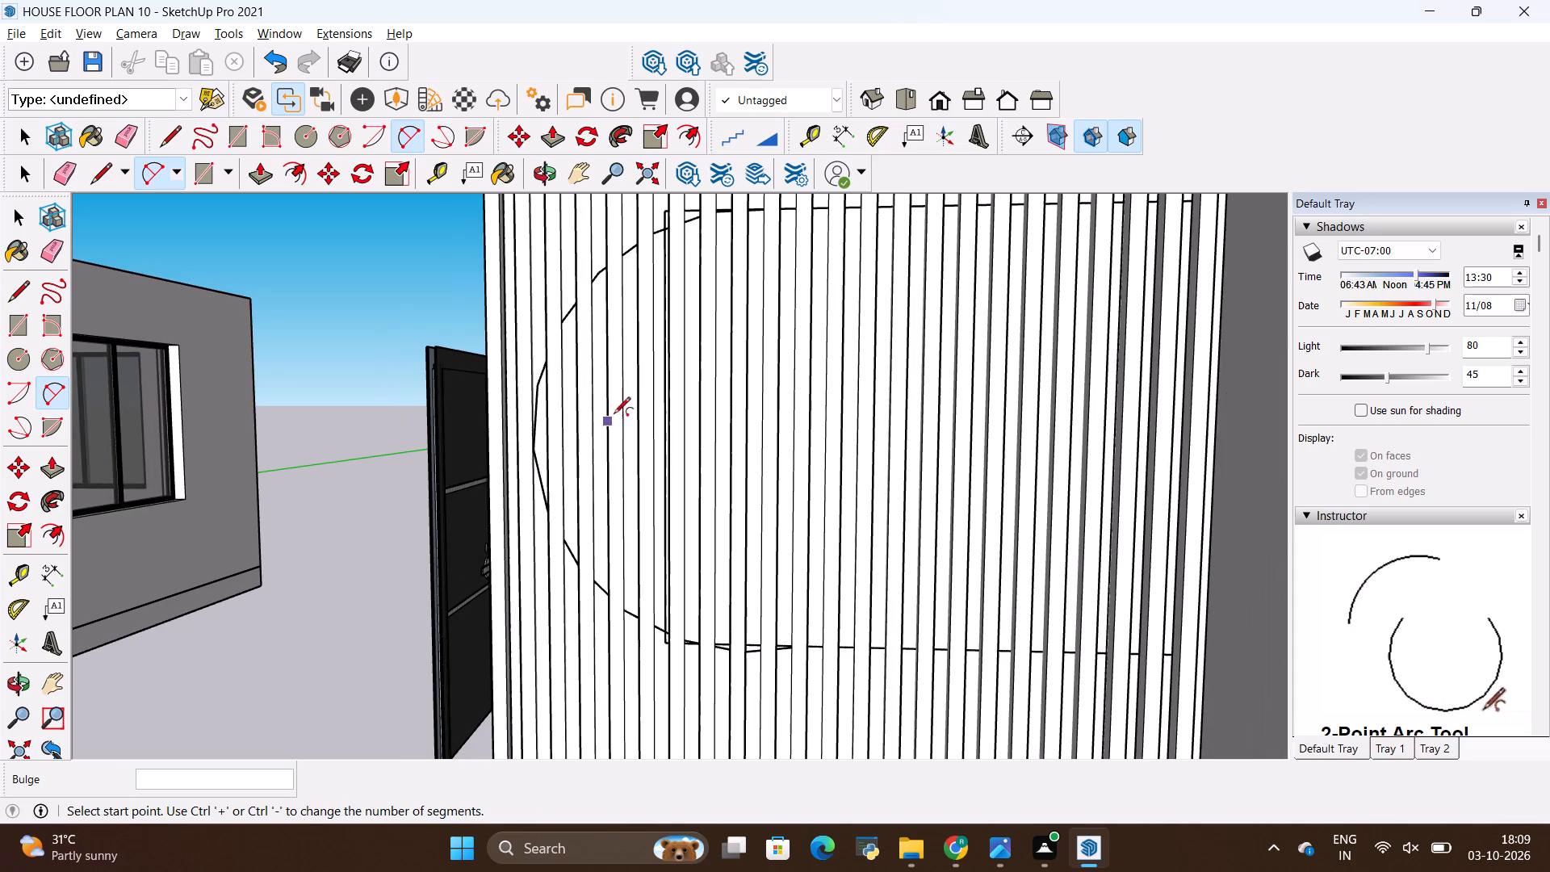
scroll(671, 278, up, 20)
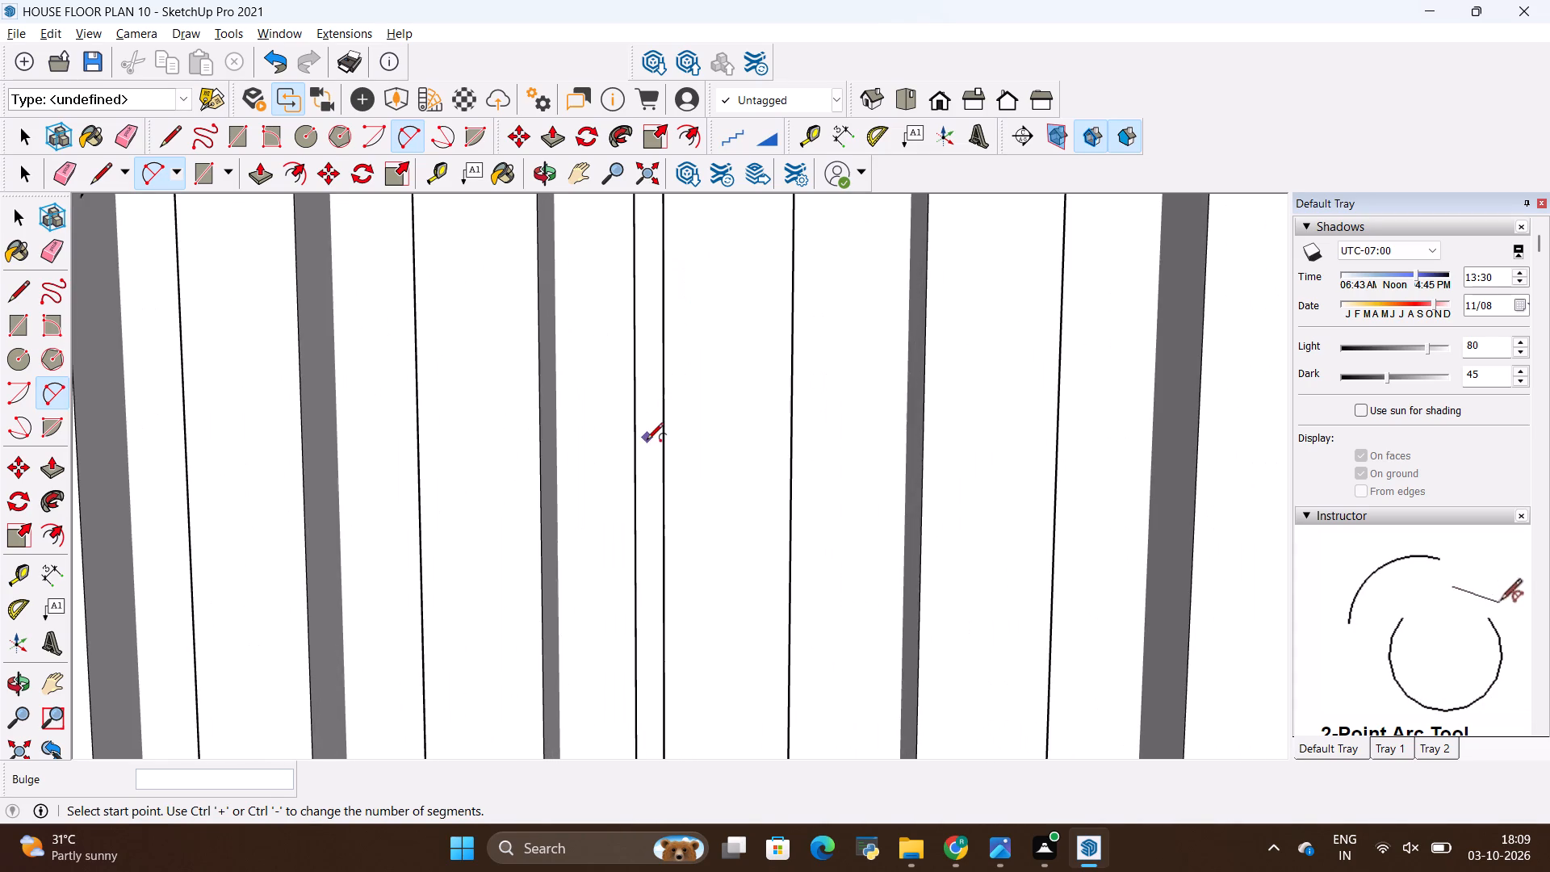
scroll(647, 441, up, 2)
key(e)
drag(641, 444, 625, 481)
scroll(623, 481, down, 4)
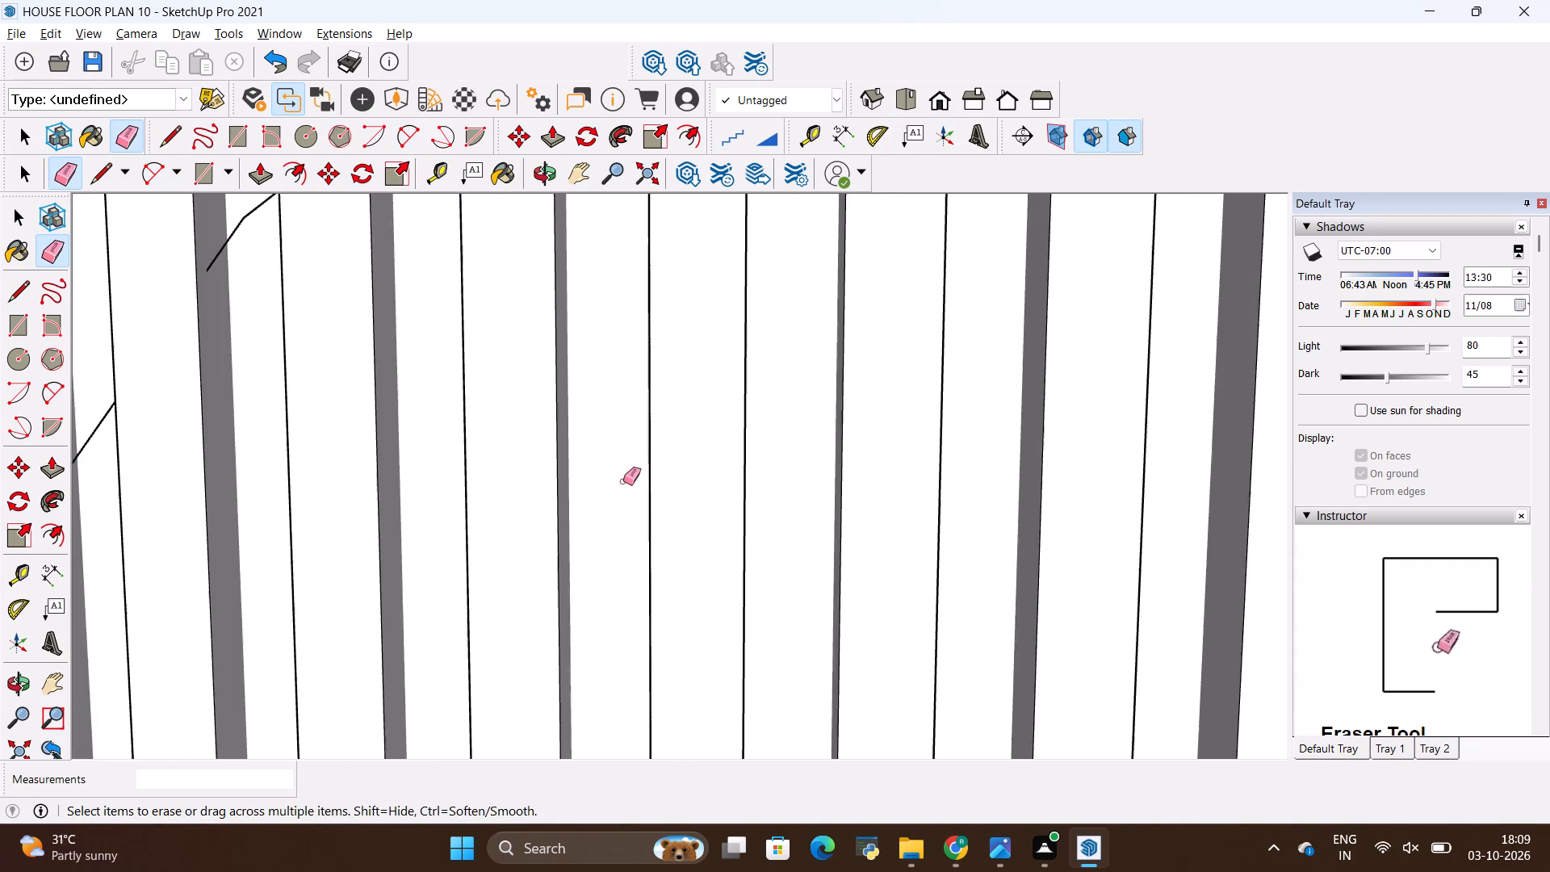
scroll(623, 481, down, 5)
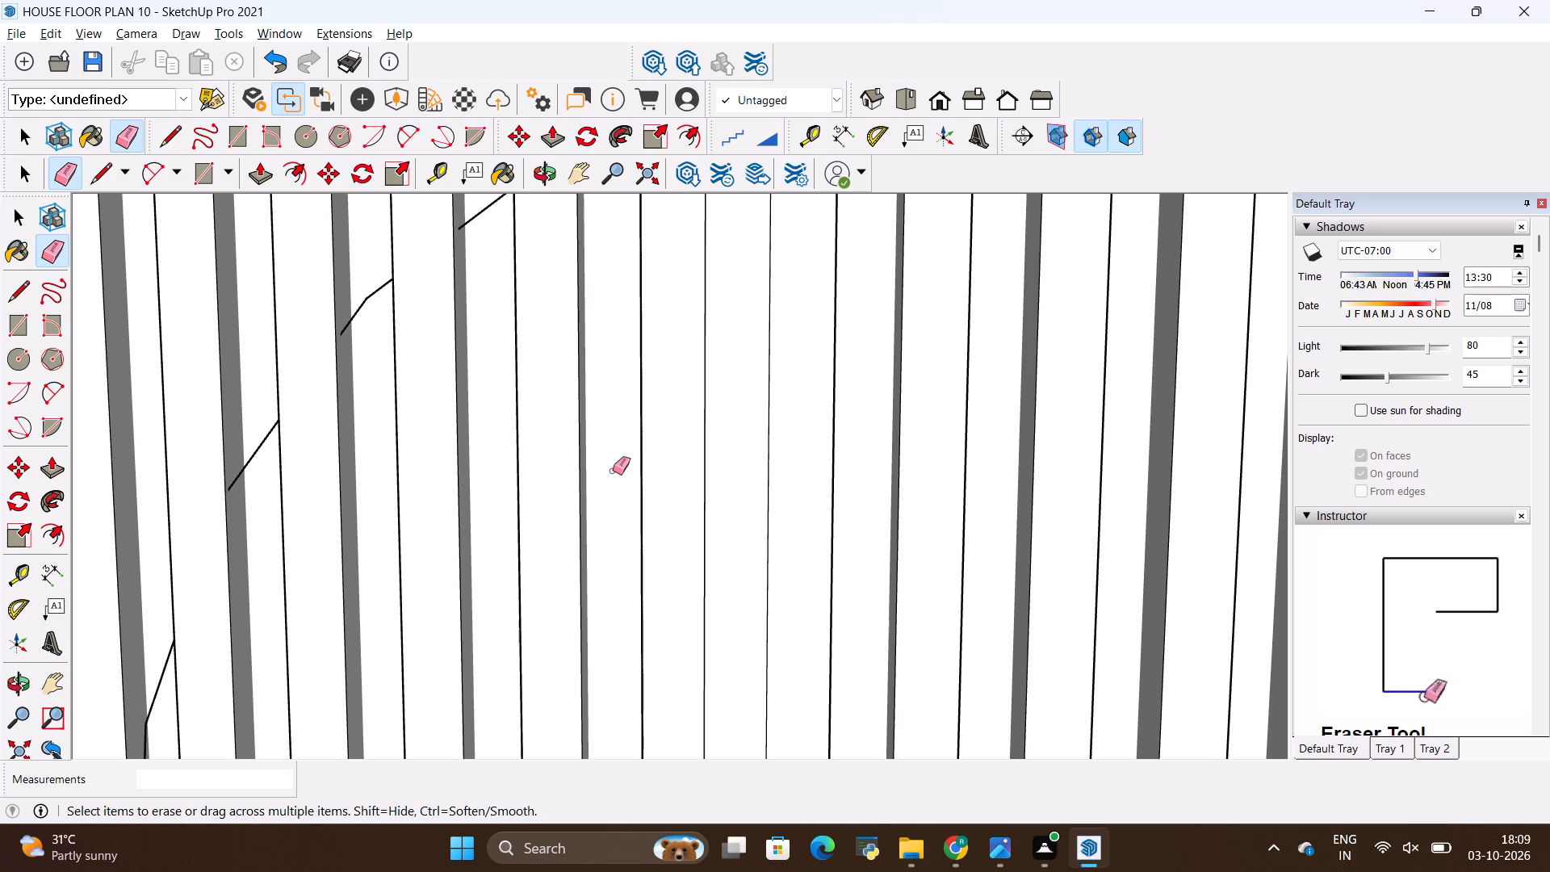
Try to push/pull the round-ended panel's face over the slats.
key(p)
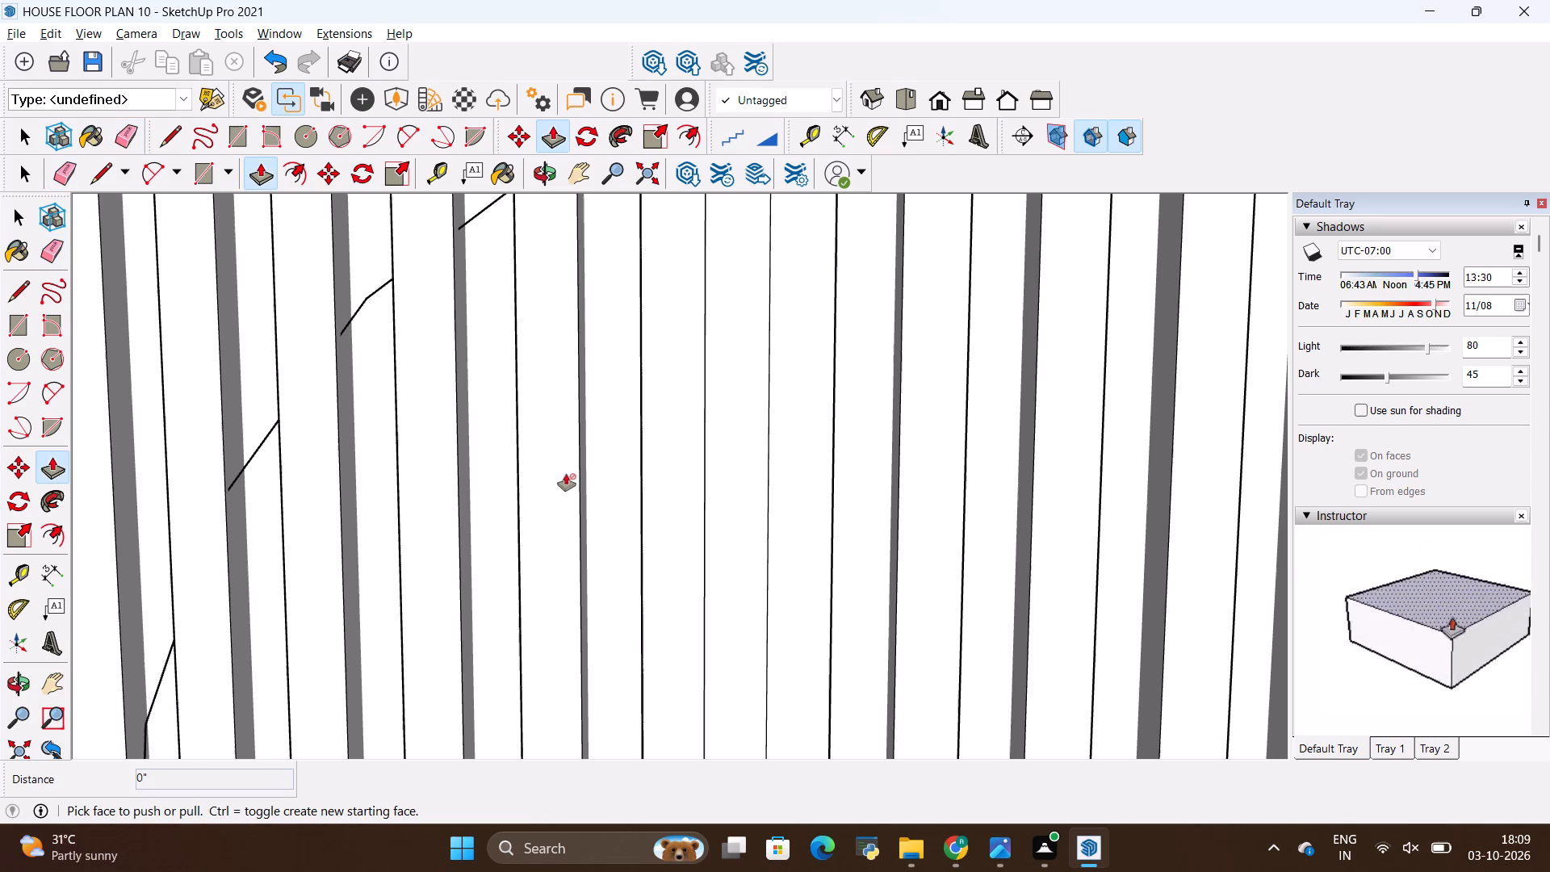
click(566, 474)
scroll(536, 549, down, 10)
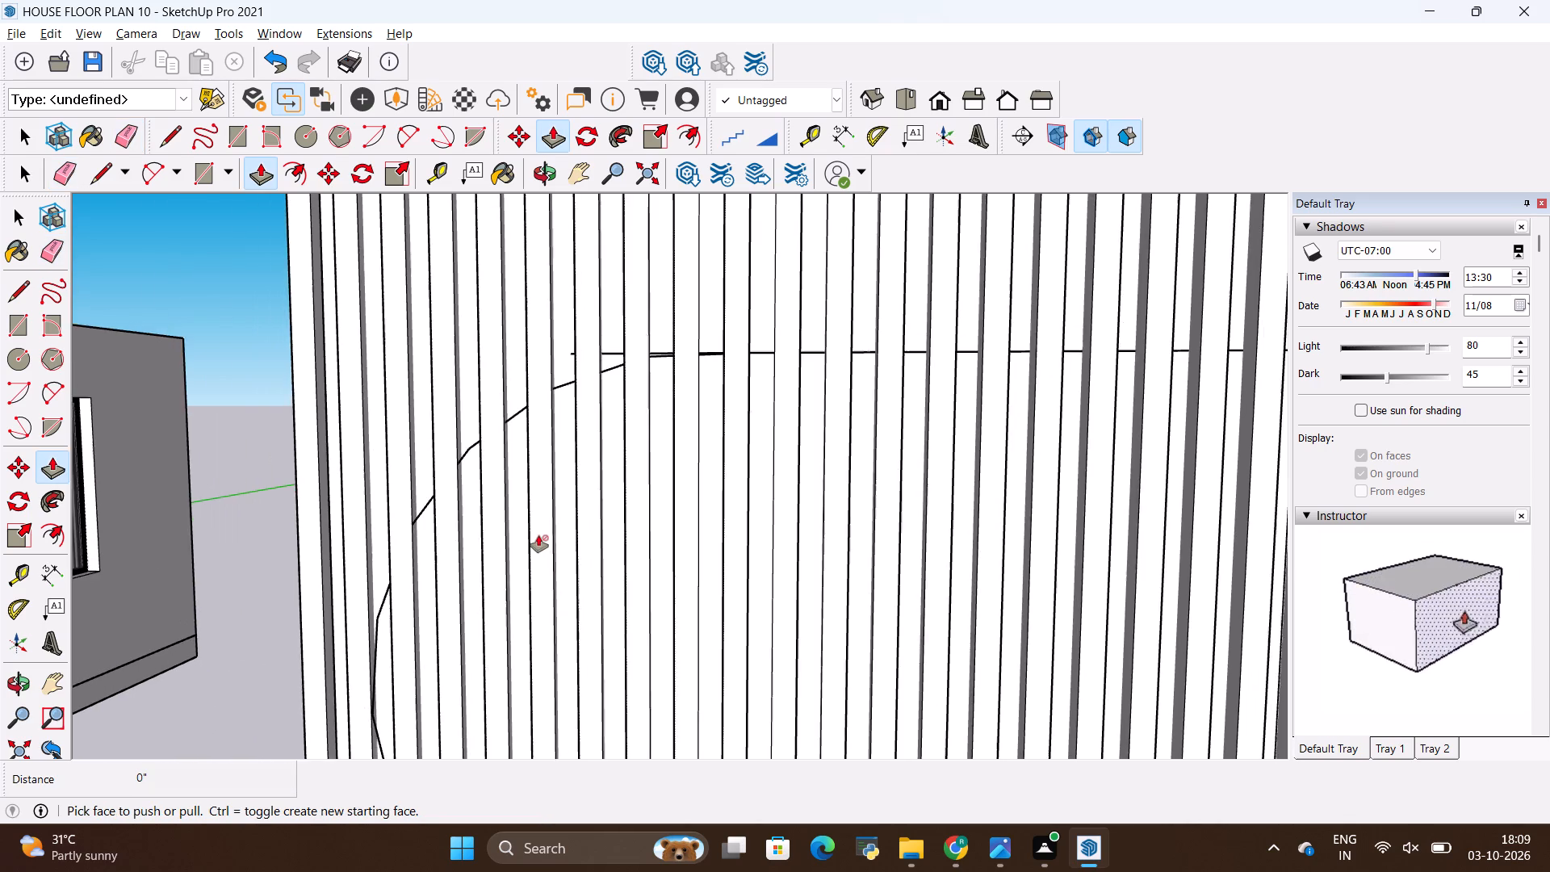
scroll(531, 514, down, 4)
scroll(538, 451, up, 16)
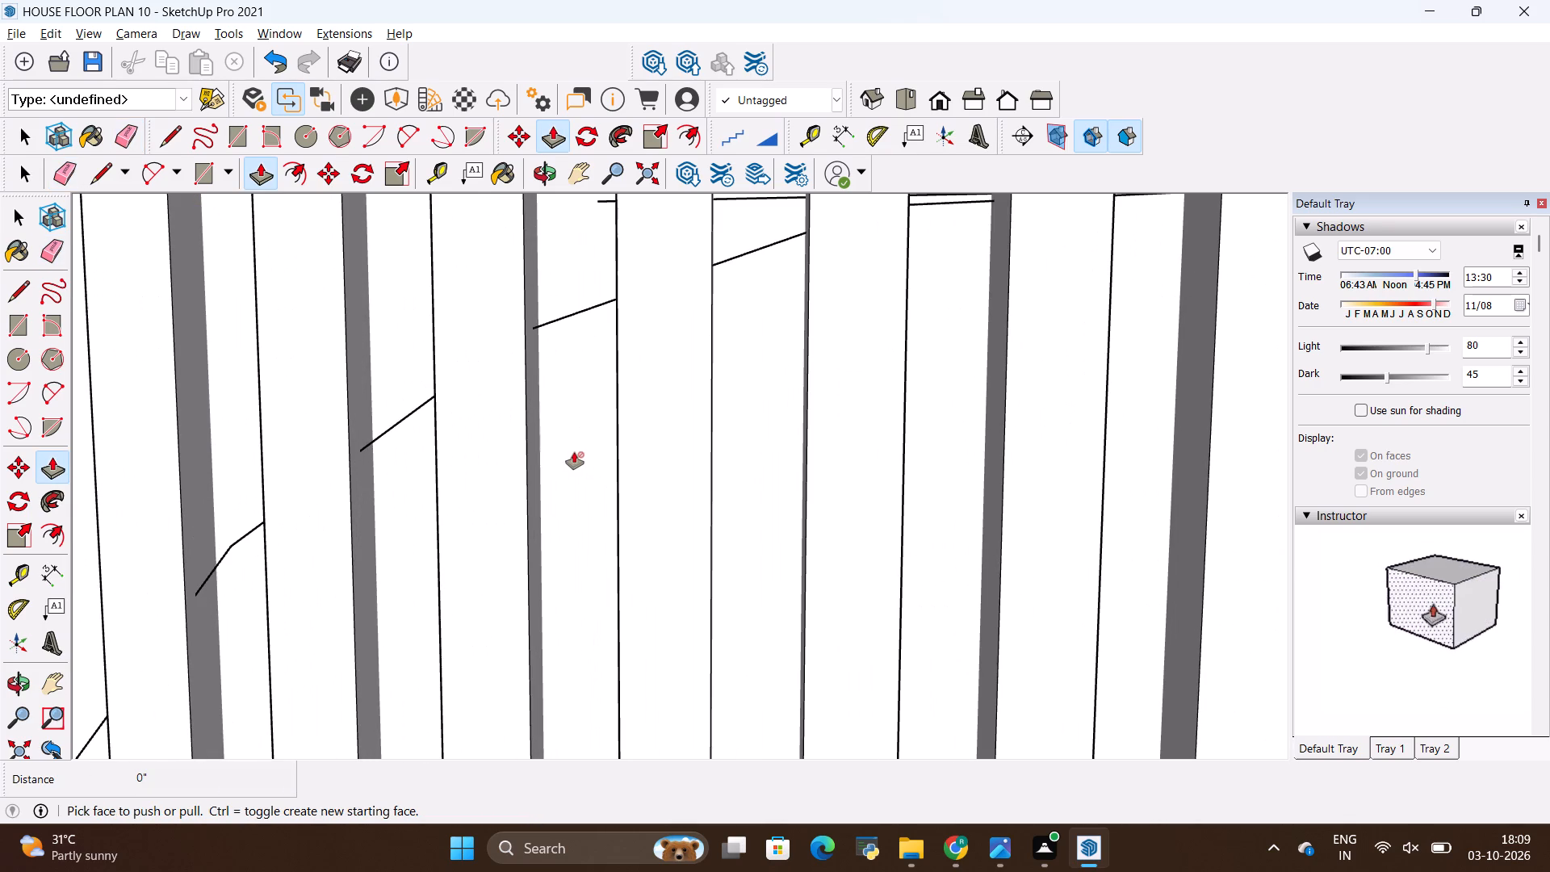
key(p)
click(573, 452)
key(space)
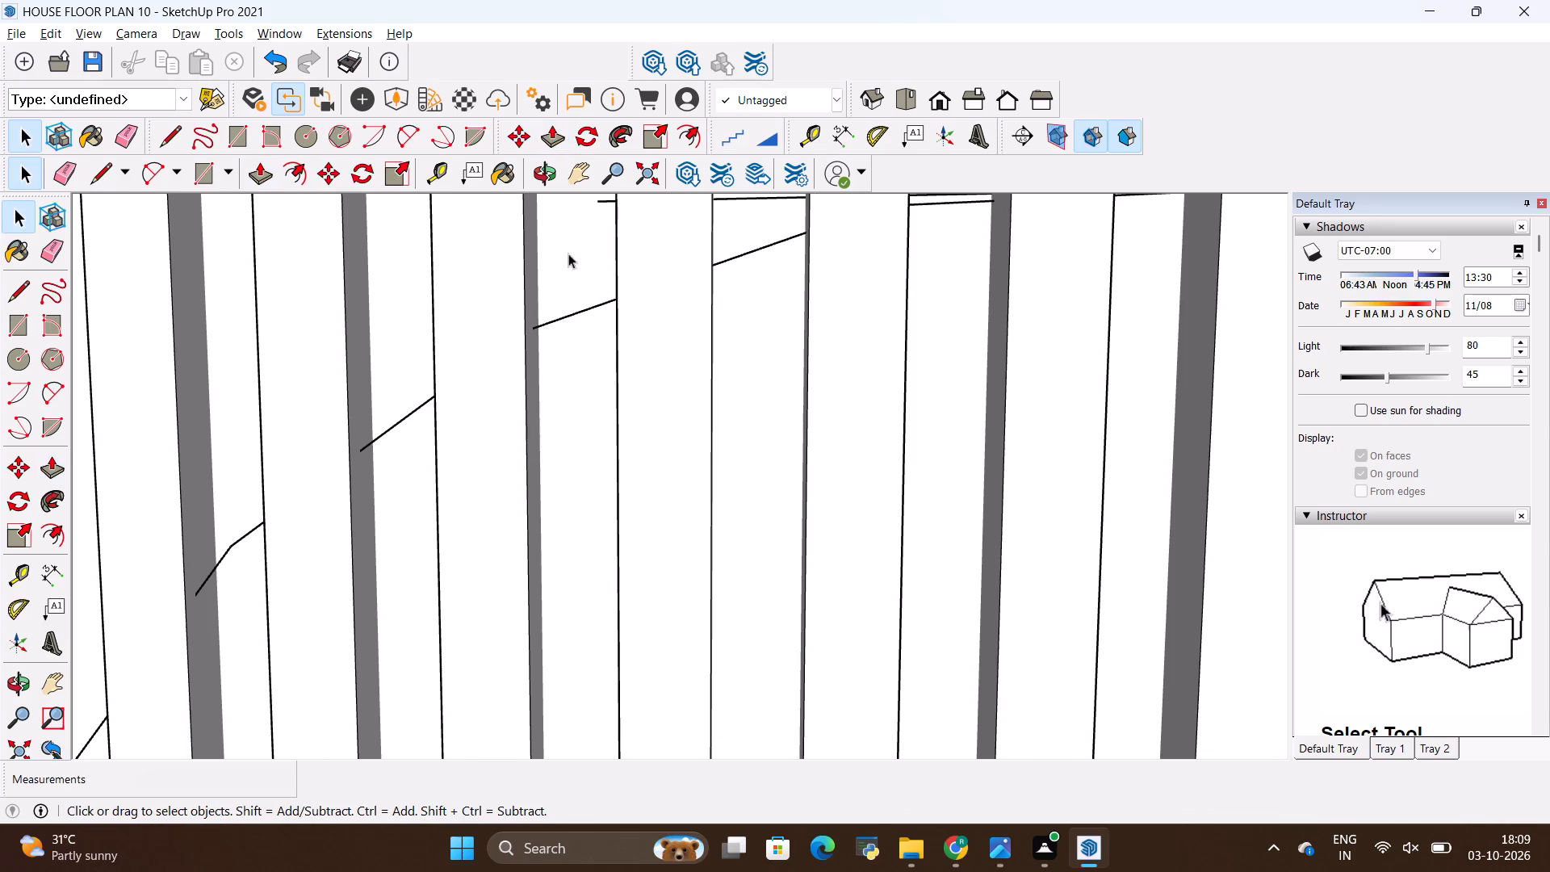
Test-select the slat areas on both sides of the arc and examine where the arc meets the rectangle's upper edge.
click(568, 233)
click(587, 386)
click(562, 271)
click(570, 346)
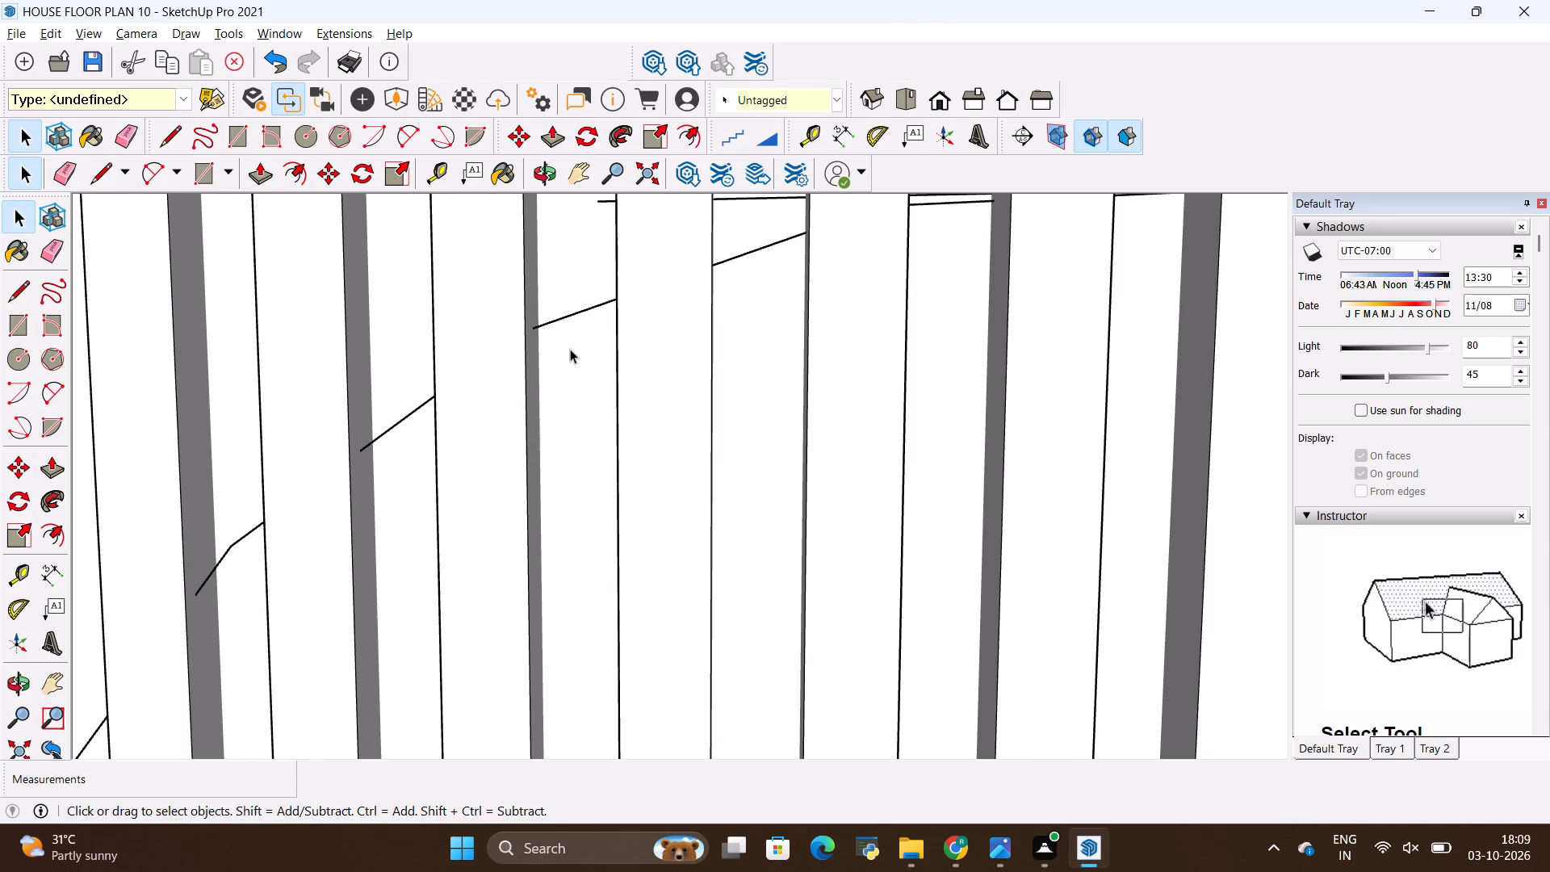
scroll(574, 347, down, 11)
scroll(750, 249, up, 15)
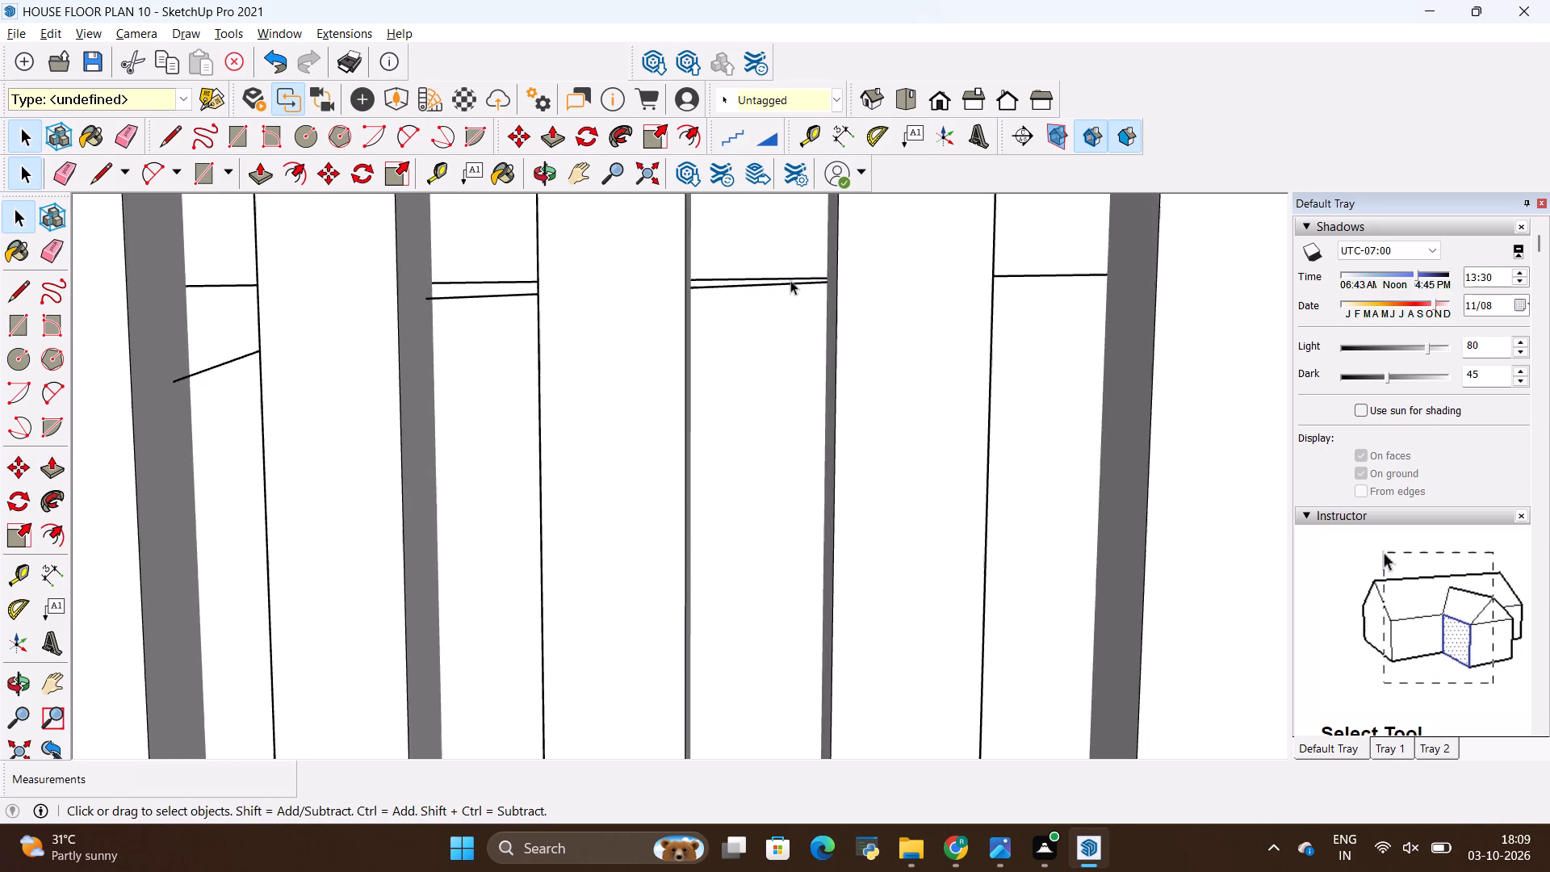
scroll(790, 280, up, 8)
scroll(840, 346, down, 5)
middle_drag(944, 350, 613, 430)
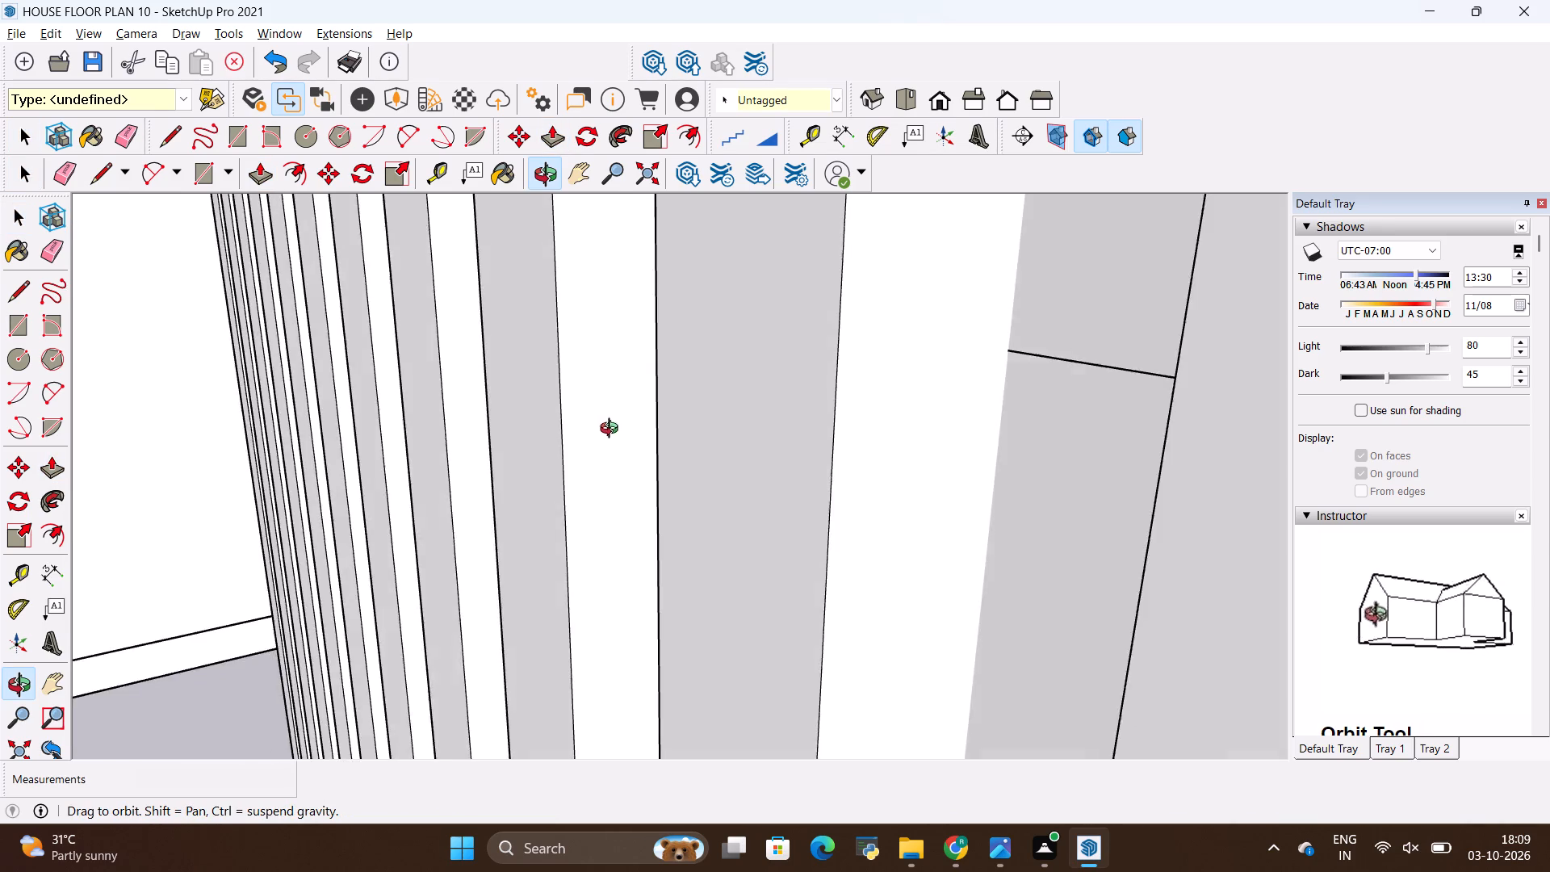
middle_drag(613, 430, 771, 384)
scroll(762, 384, down, 4)
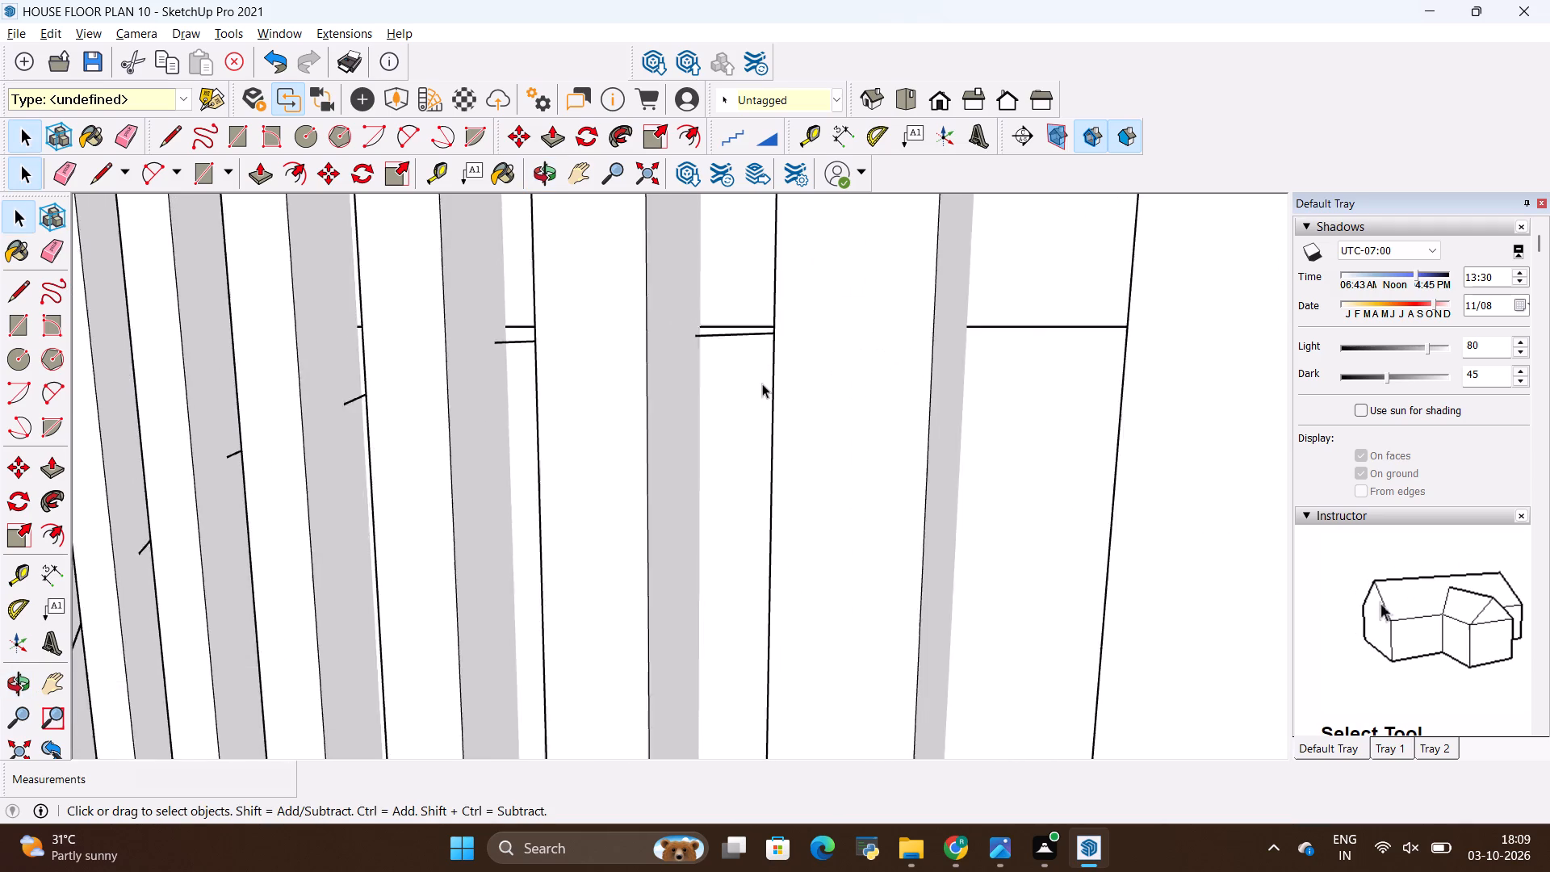
scroll(762, 384, down, 6)
scroll(1049, 342, up, 3)
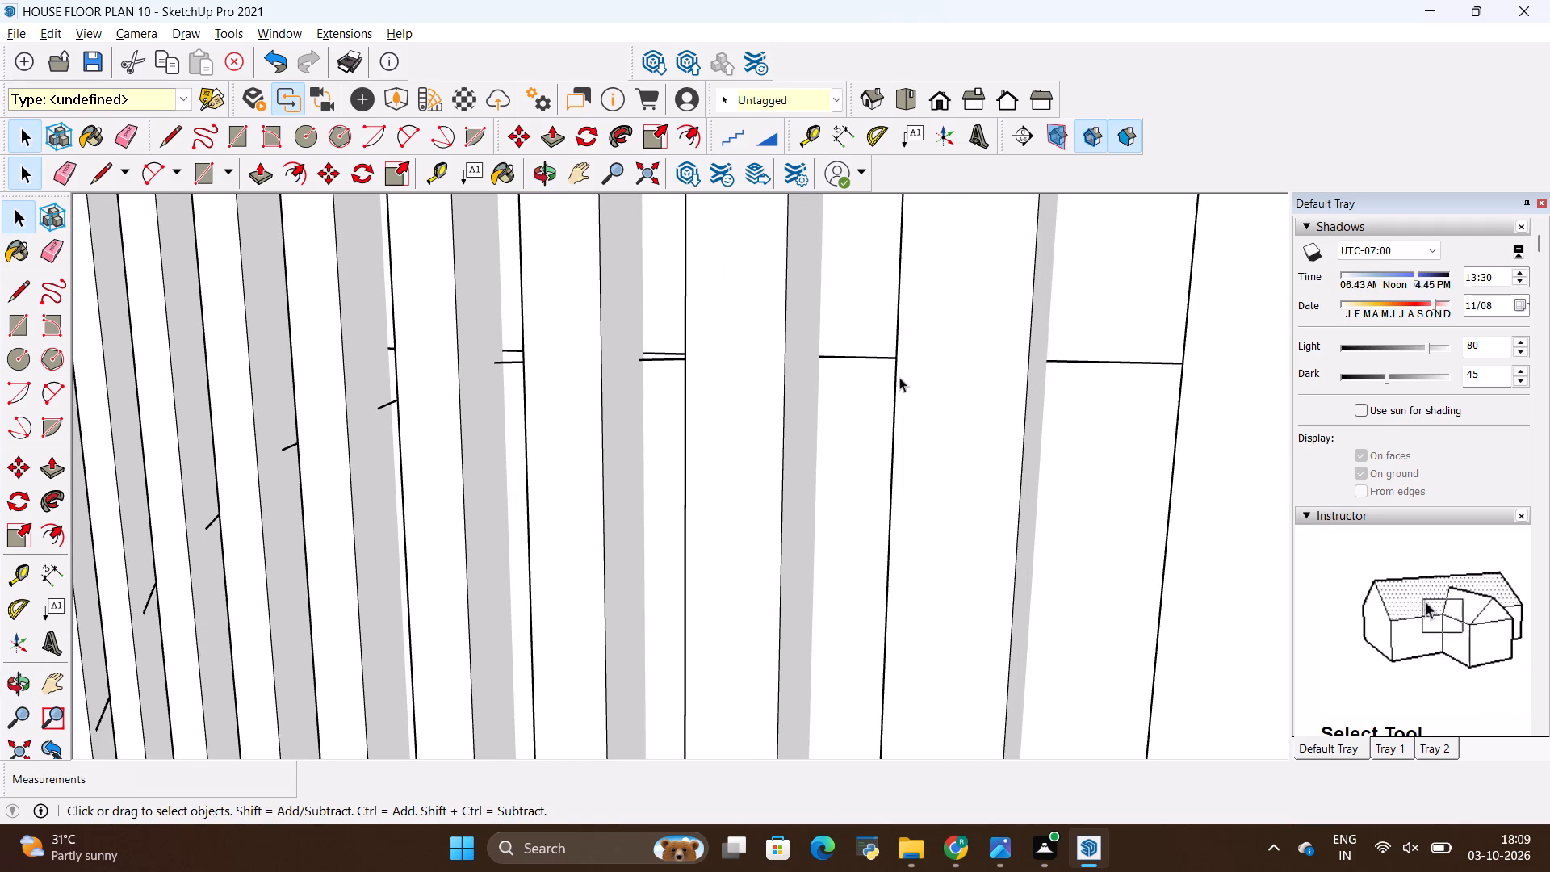
scroll(885, 379, up, 10)
scroll(793, 360, down, 5)
middle_drag(568, 447, 718, 430)
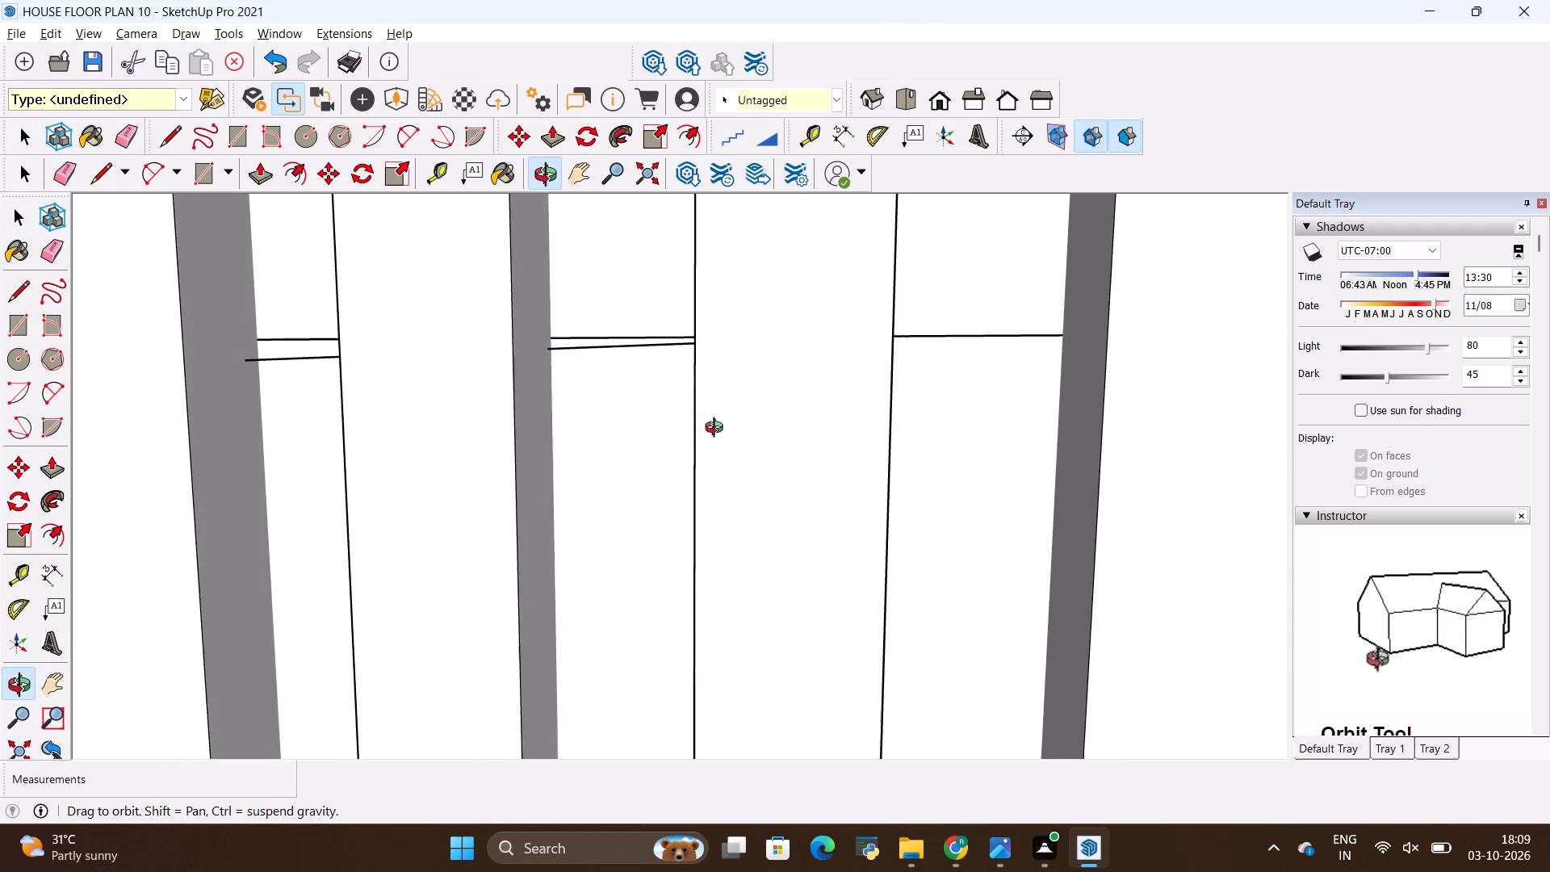
middle_drag(718, 430, 907, 535)
scroll(784, 356, up, 8)
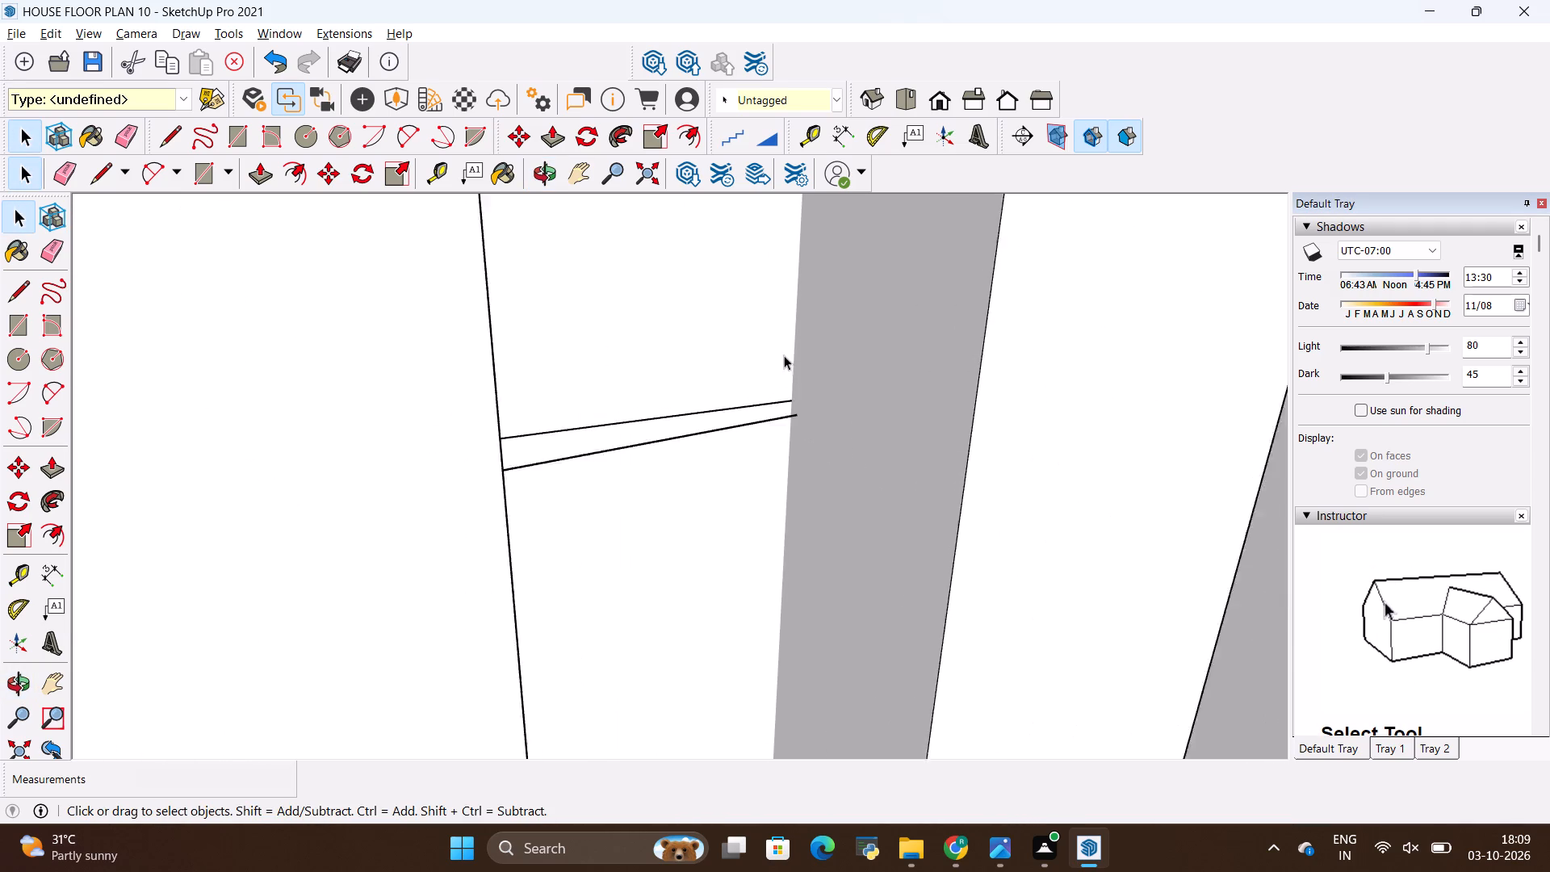
scroll(784, 355, up, 16)
scroll(837, 420, up, 2)
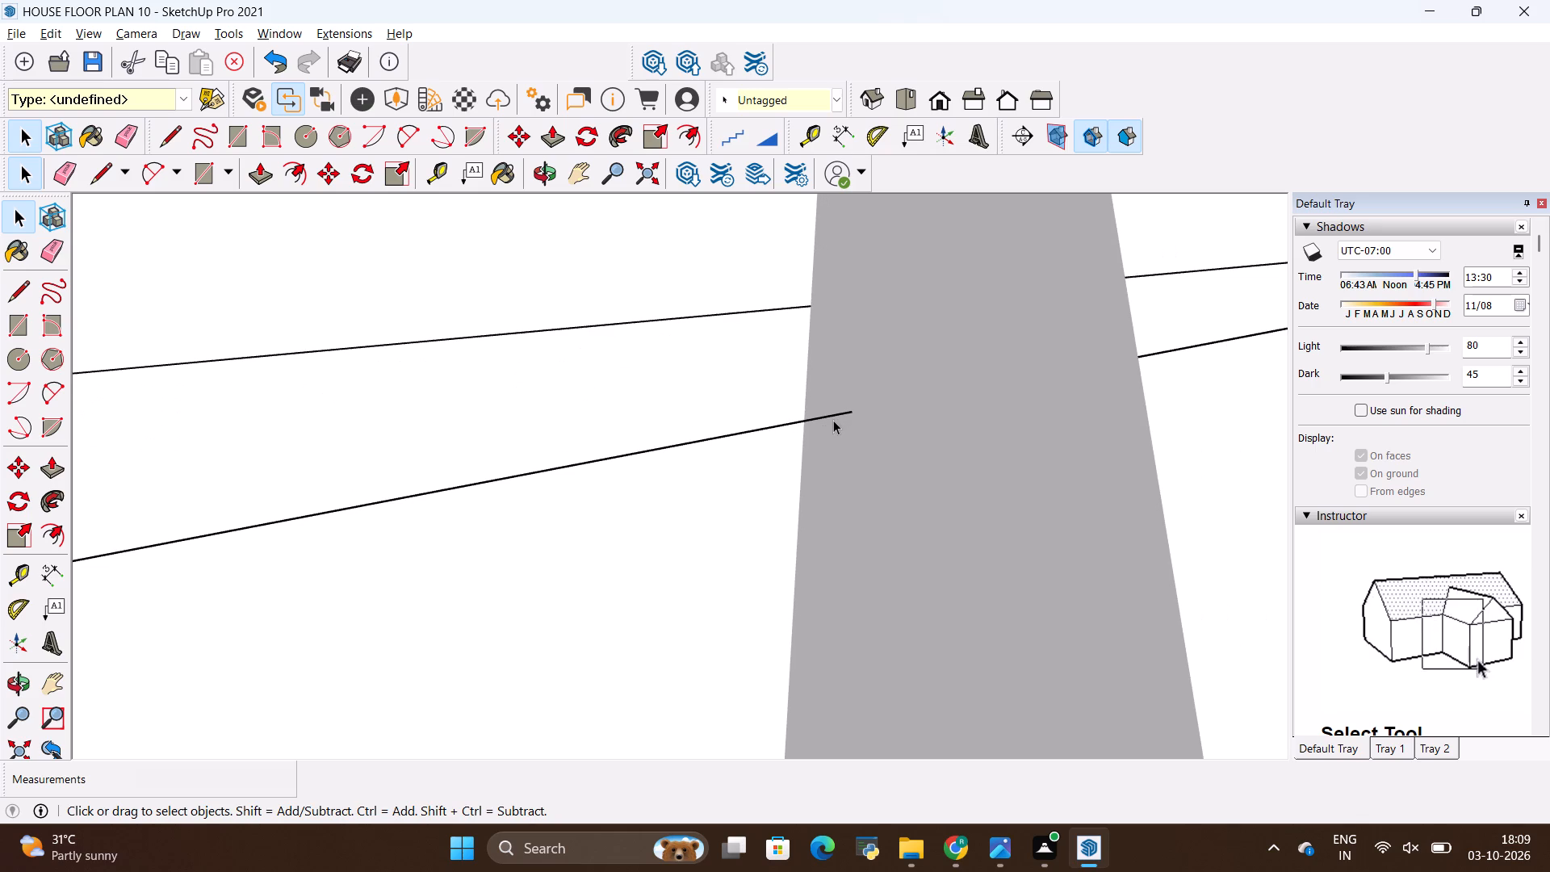
scroll(833, 420, down, 4)
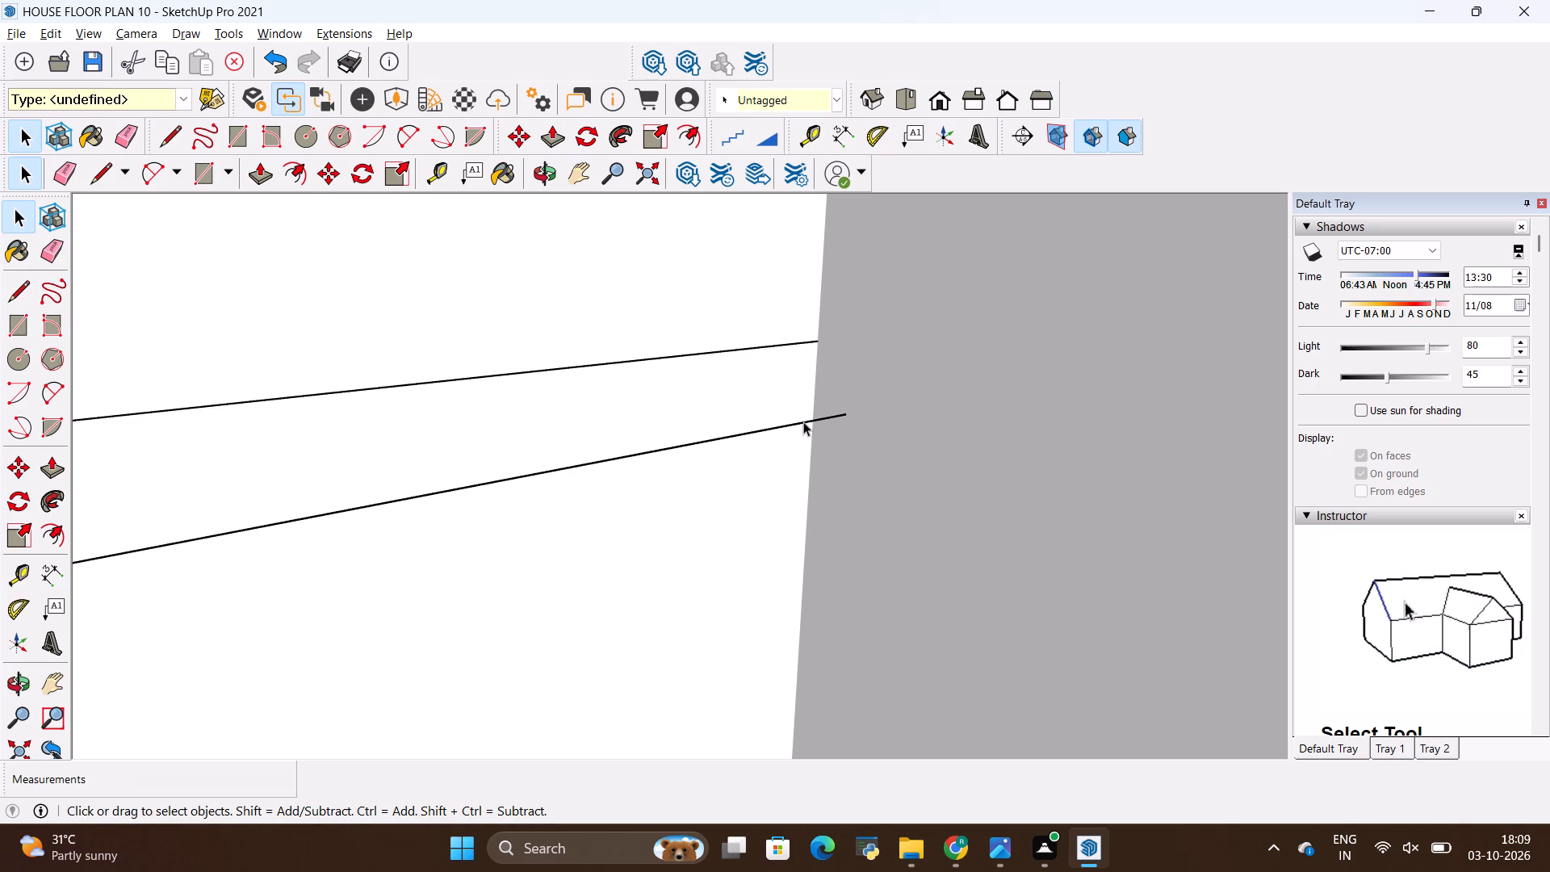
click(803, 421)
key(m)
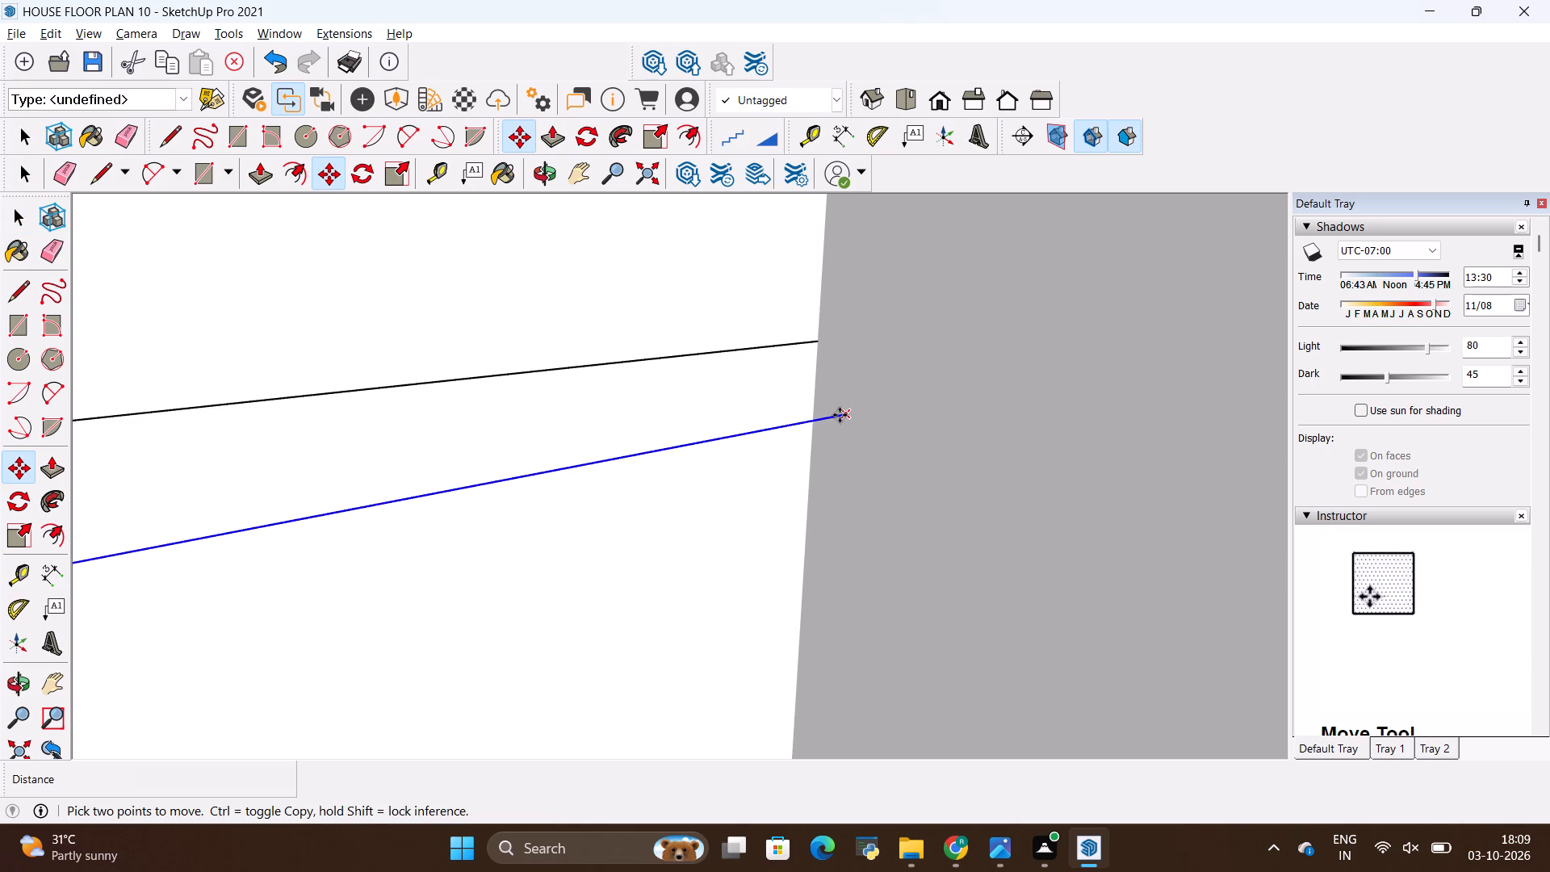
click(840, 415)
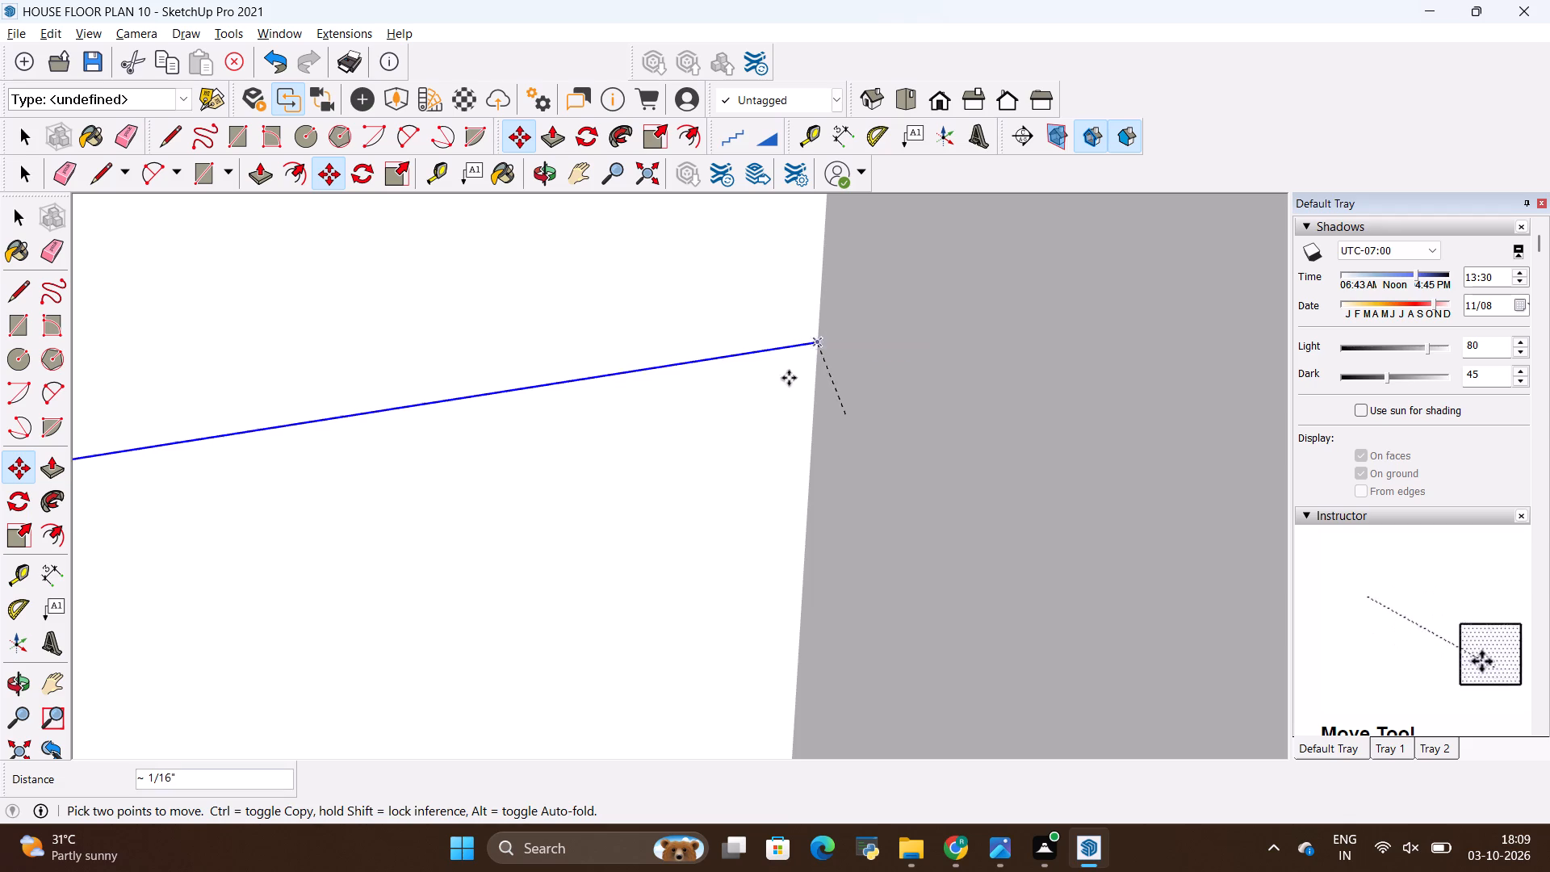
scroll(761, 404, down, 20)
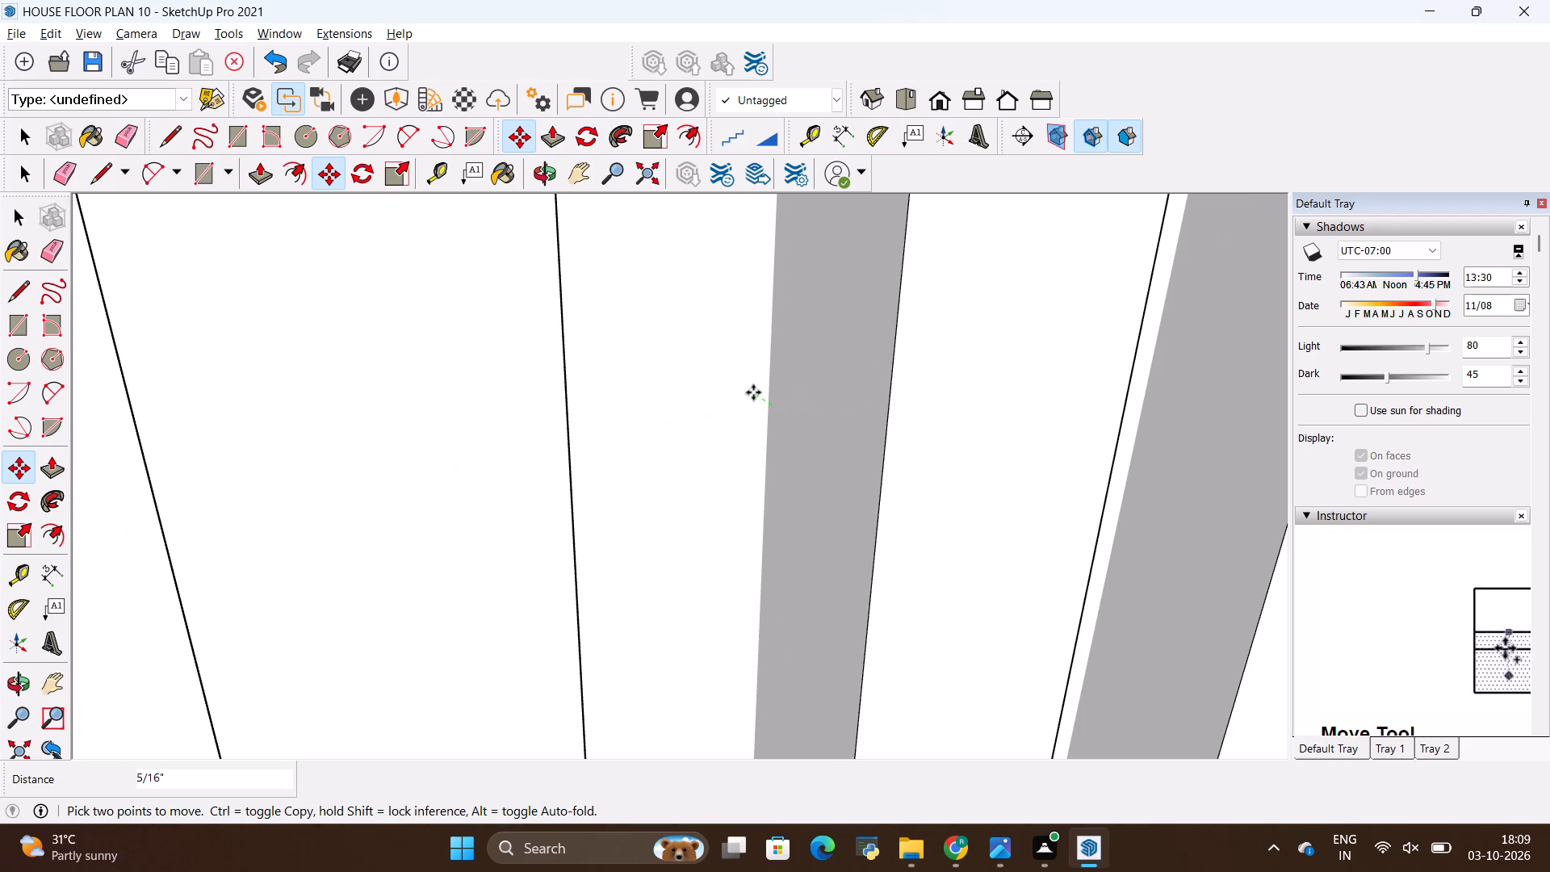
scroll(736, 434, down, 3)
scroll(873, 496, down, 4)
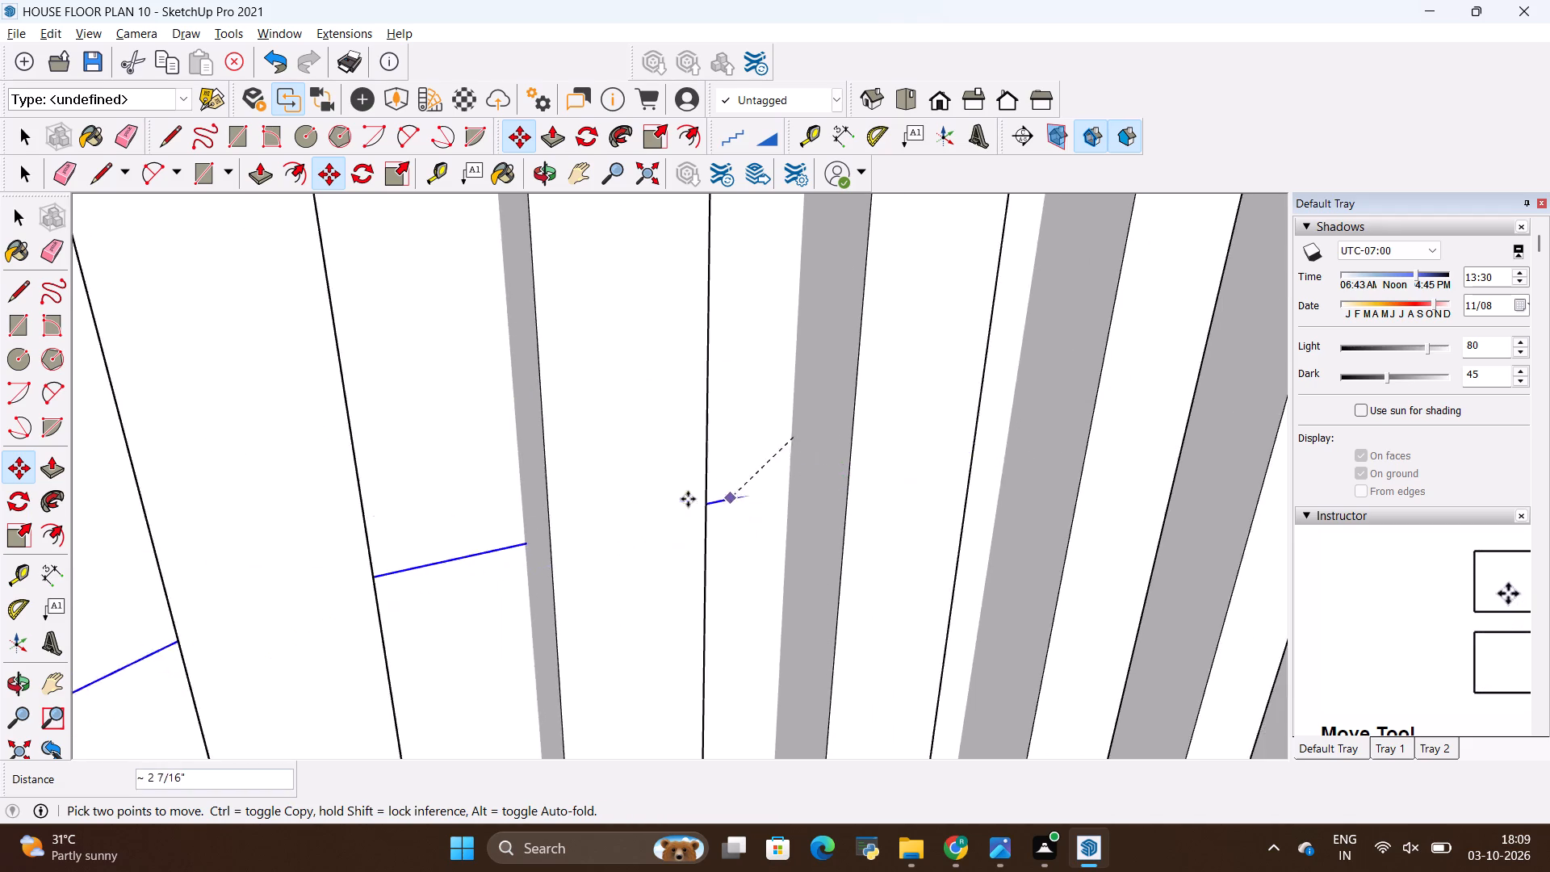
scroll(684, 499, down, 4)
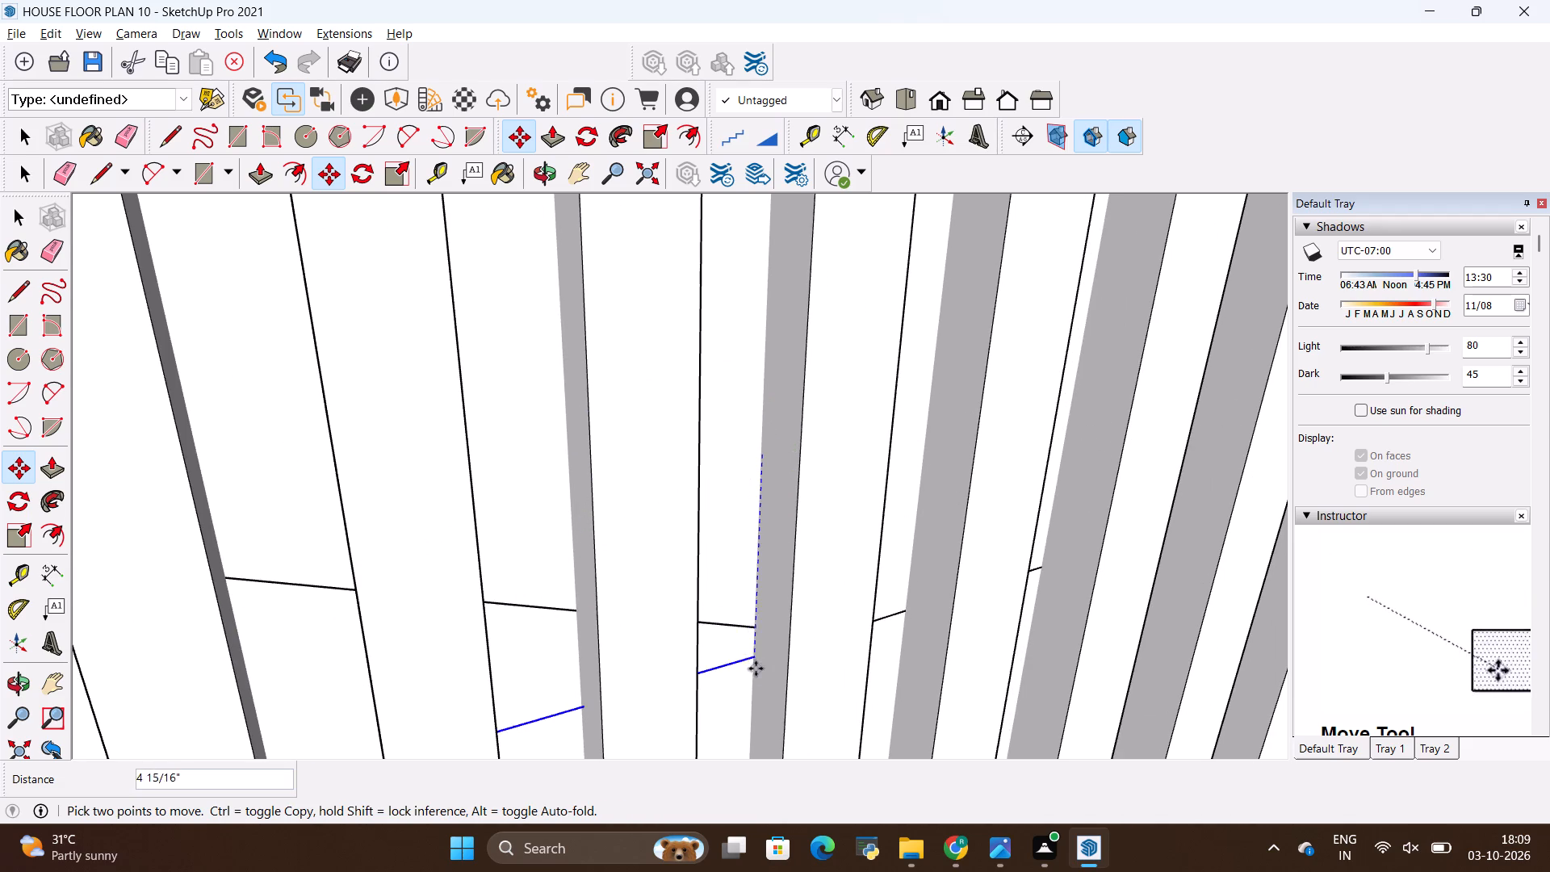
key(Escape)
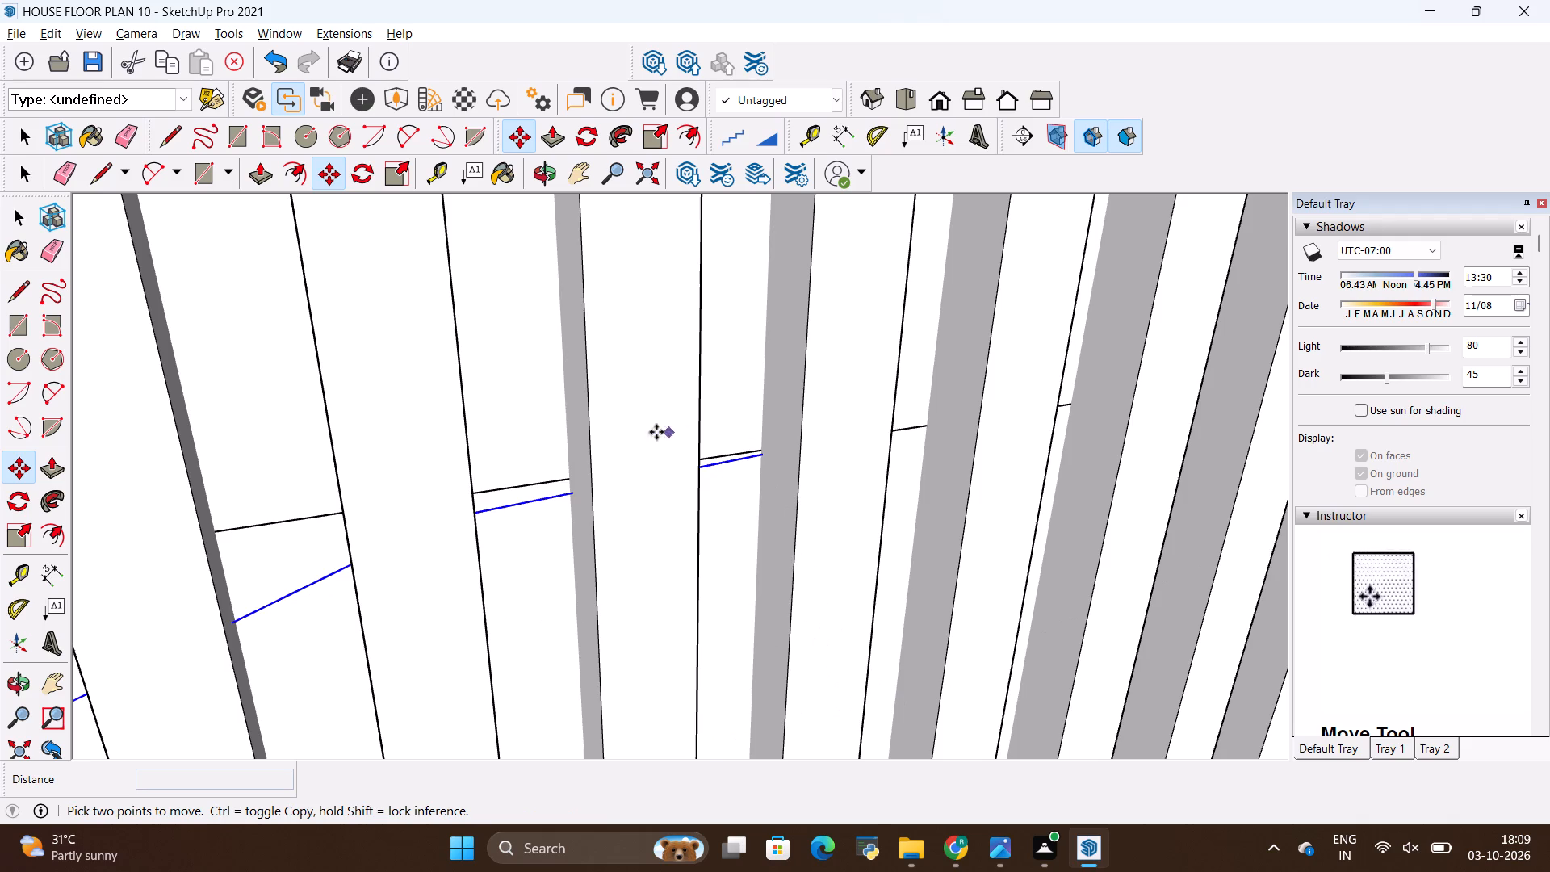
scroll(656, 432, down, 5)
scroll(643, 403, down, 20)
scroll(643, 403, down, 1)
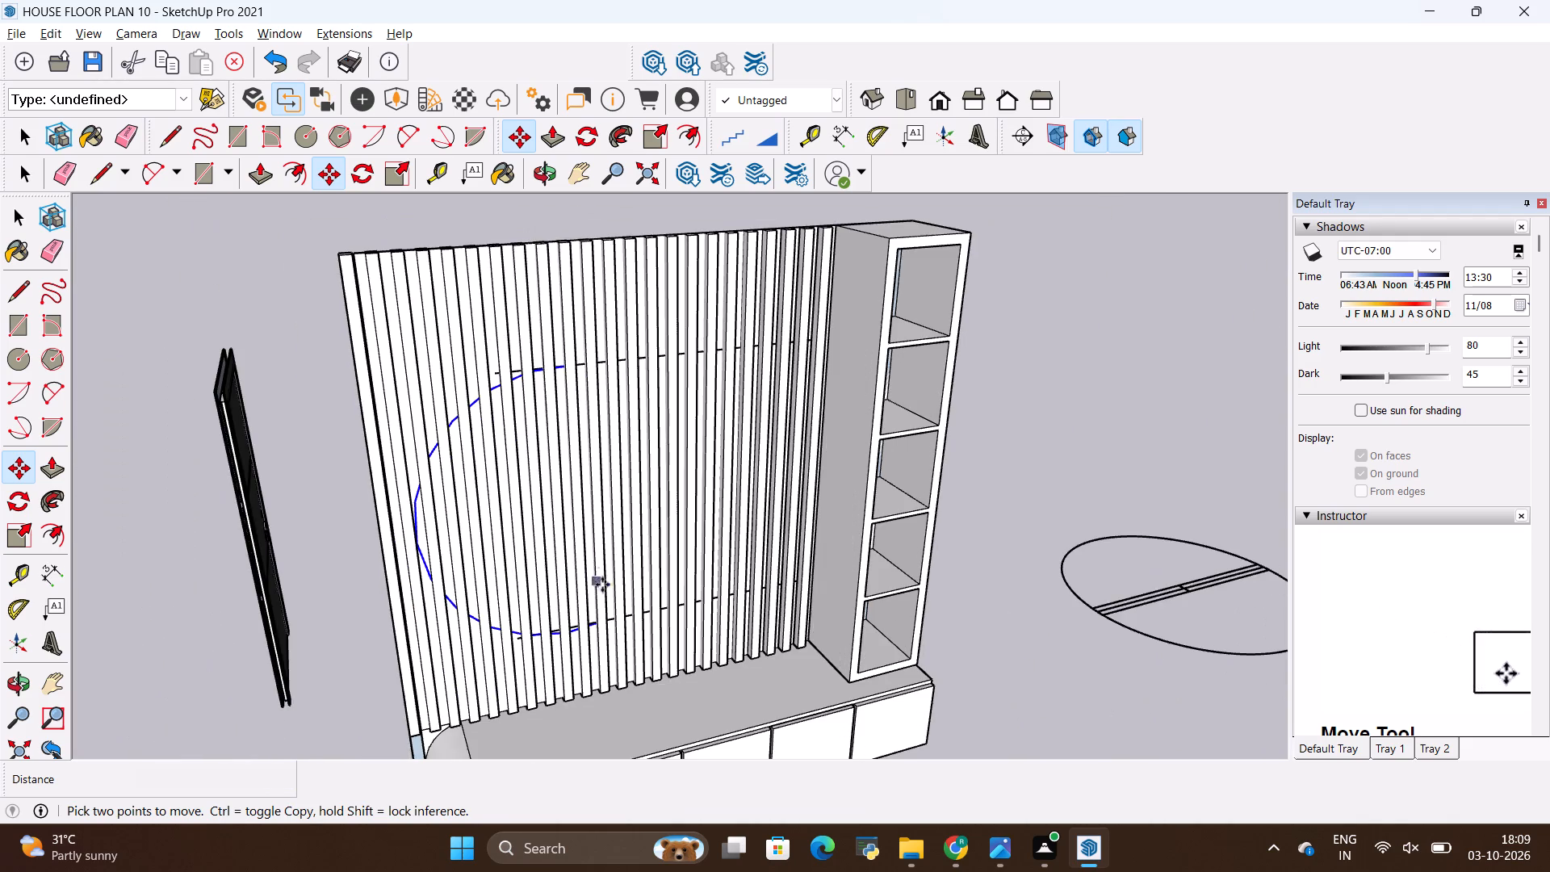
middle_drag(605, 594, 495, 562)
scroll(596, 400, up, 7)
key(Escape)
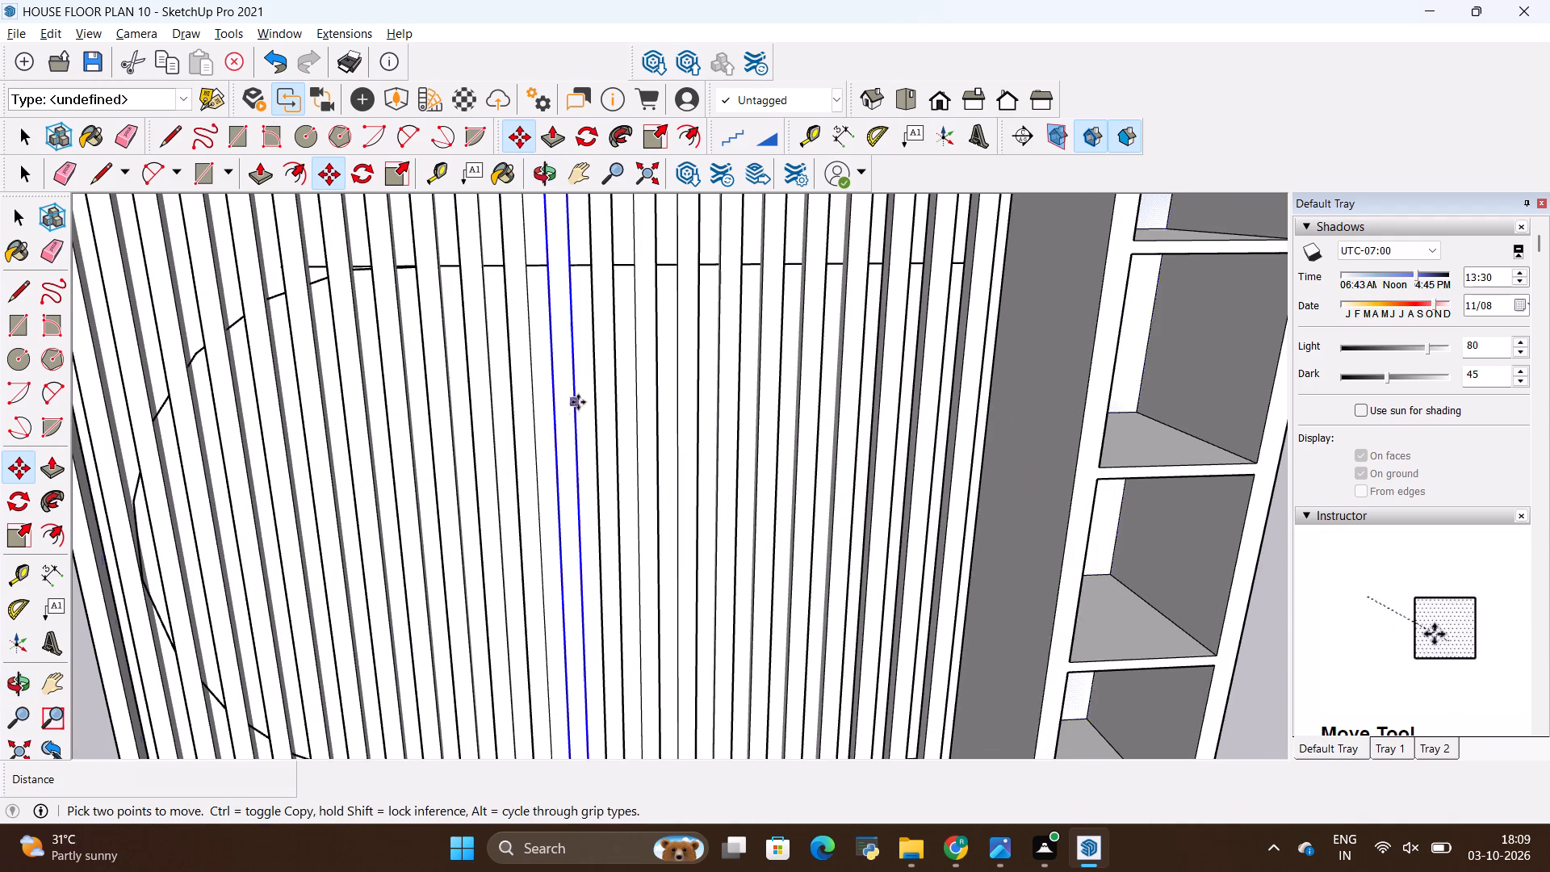
Test-select the slat faces on both sides of the arc near the rectangle's upper edge to check how the arc divides them.
scroll(377, 313, up, 9)
key(space)
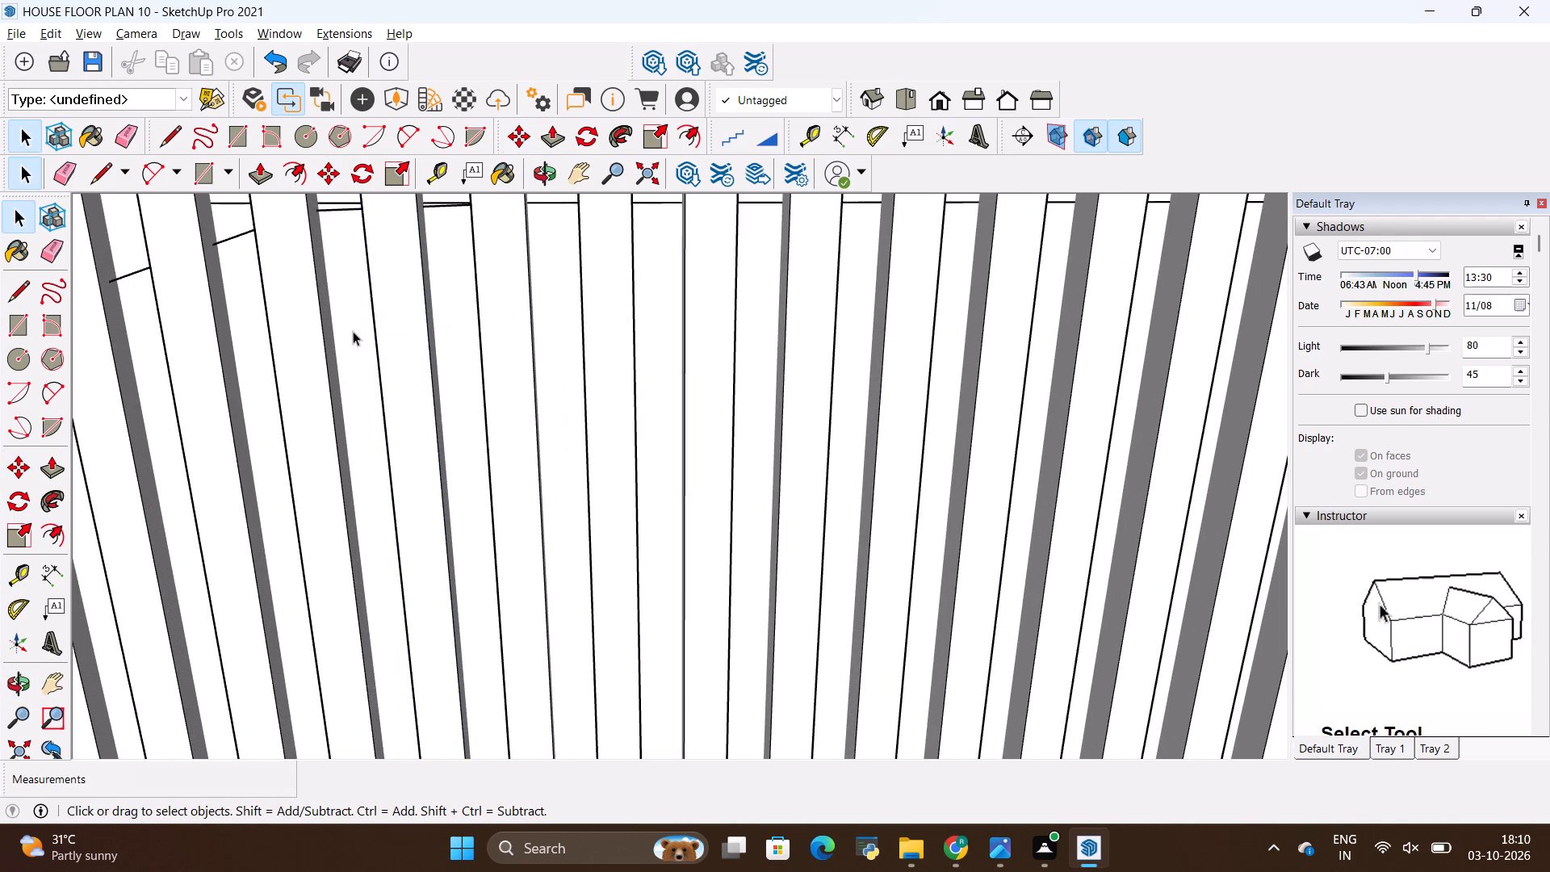
triple_click(352, 333)
click(352, 333)
scroll(392, 415, down, 4)
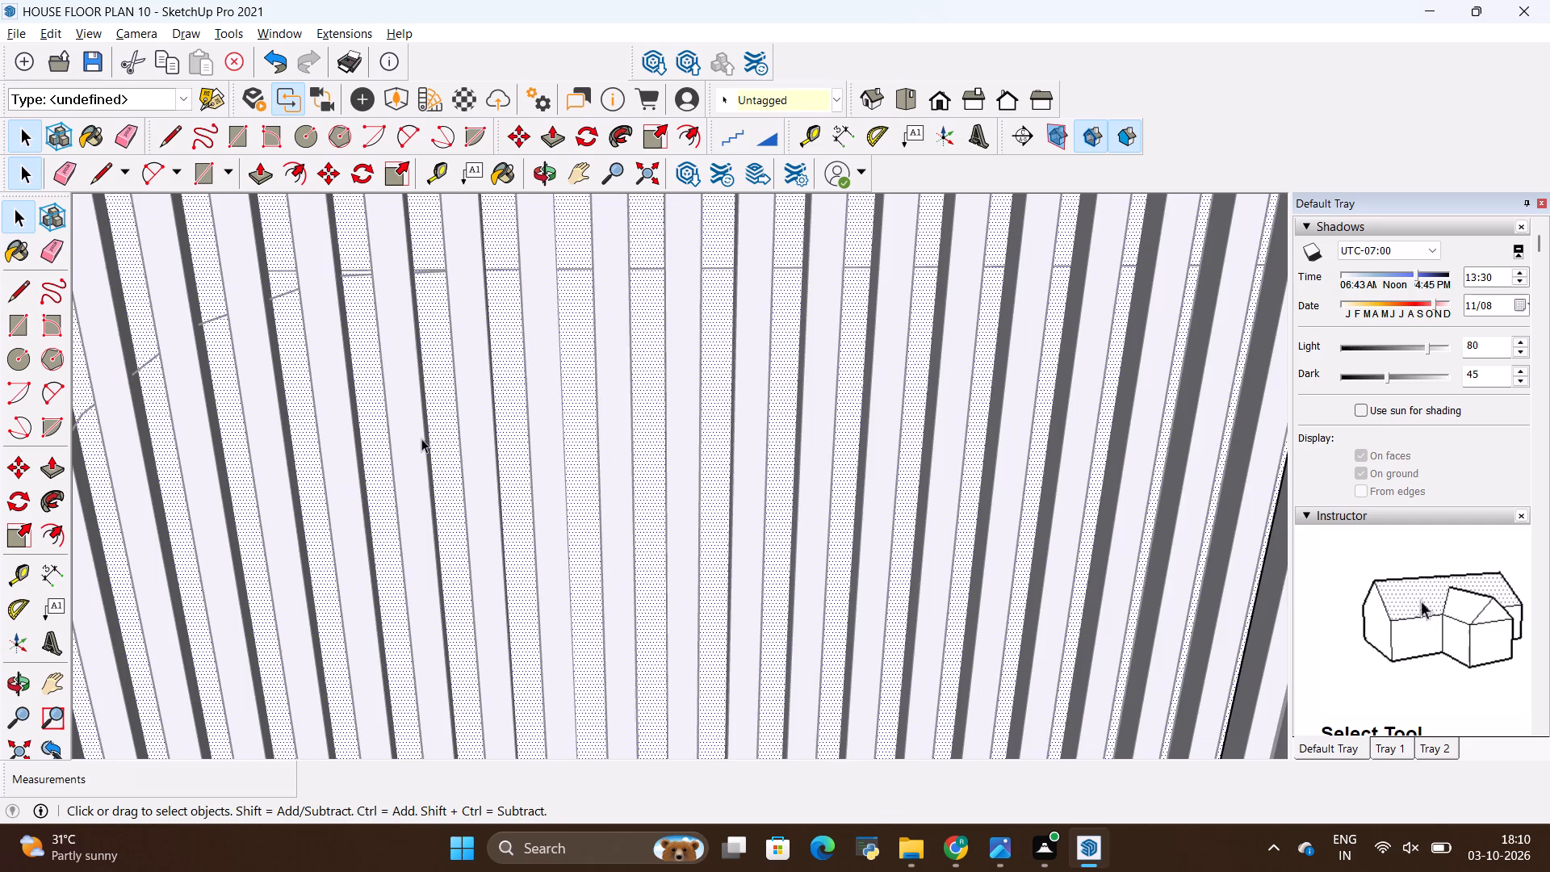
scroll(438, 444, down, 10)
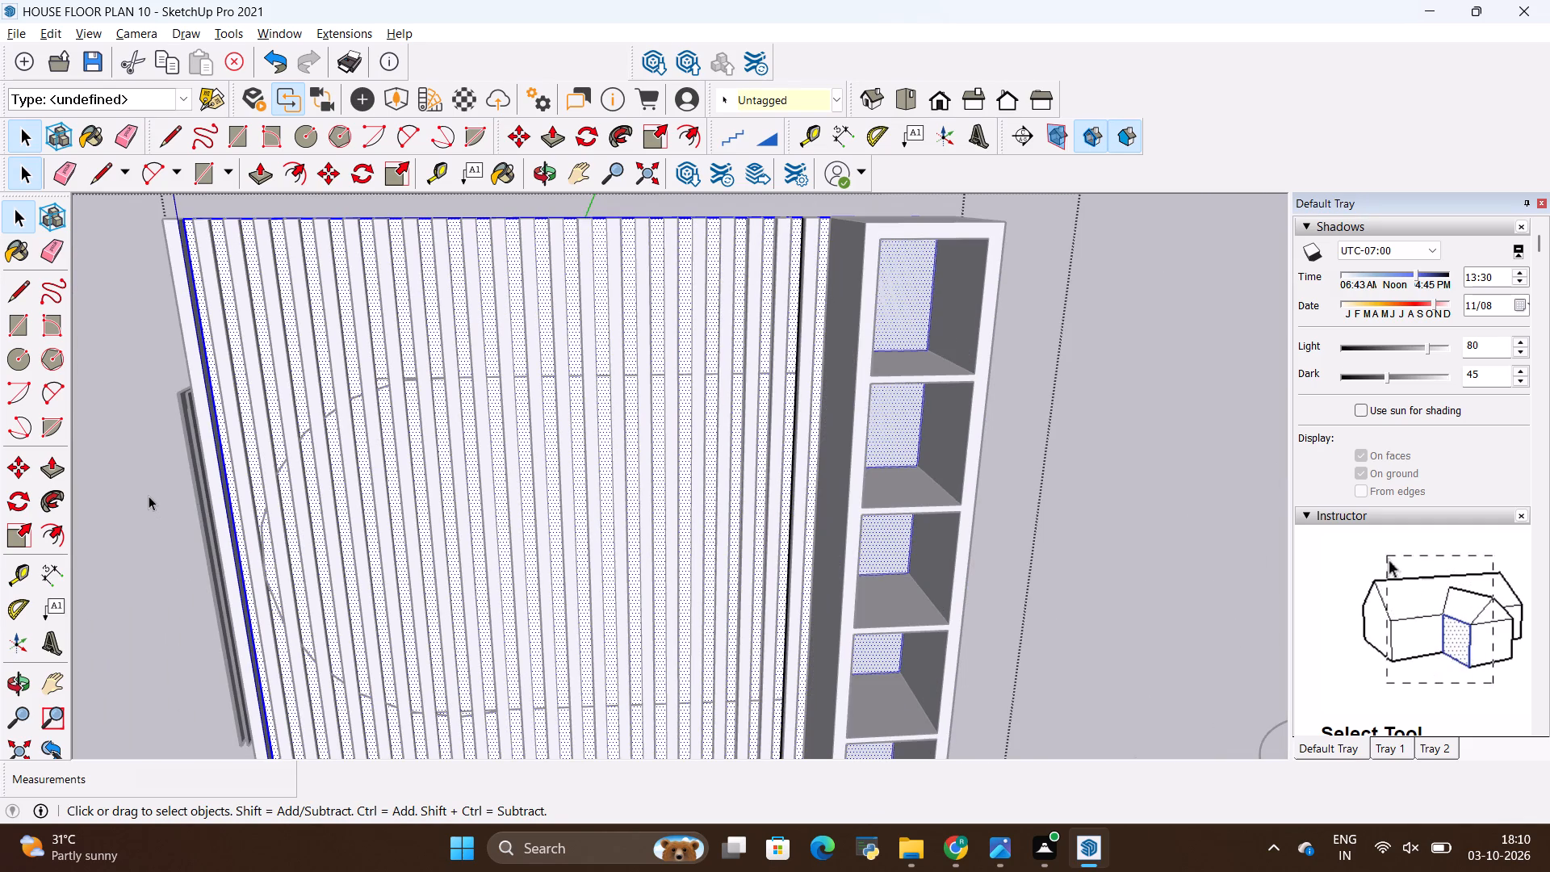
key(space)
click(148, 491)
scroll(325, 421, up, 8)
click(337, 412)
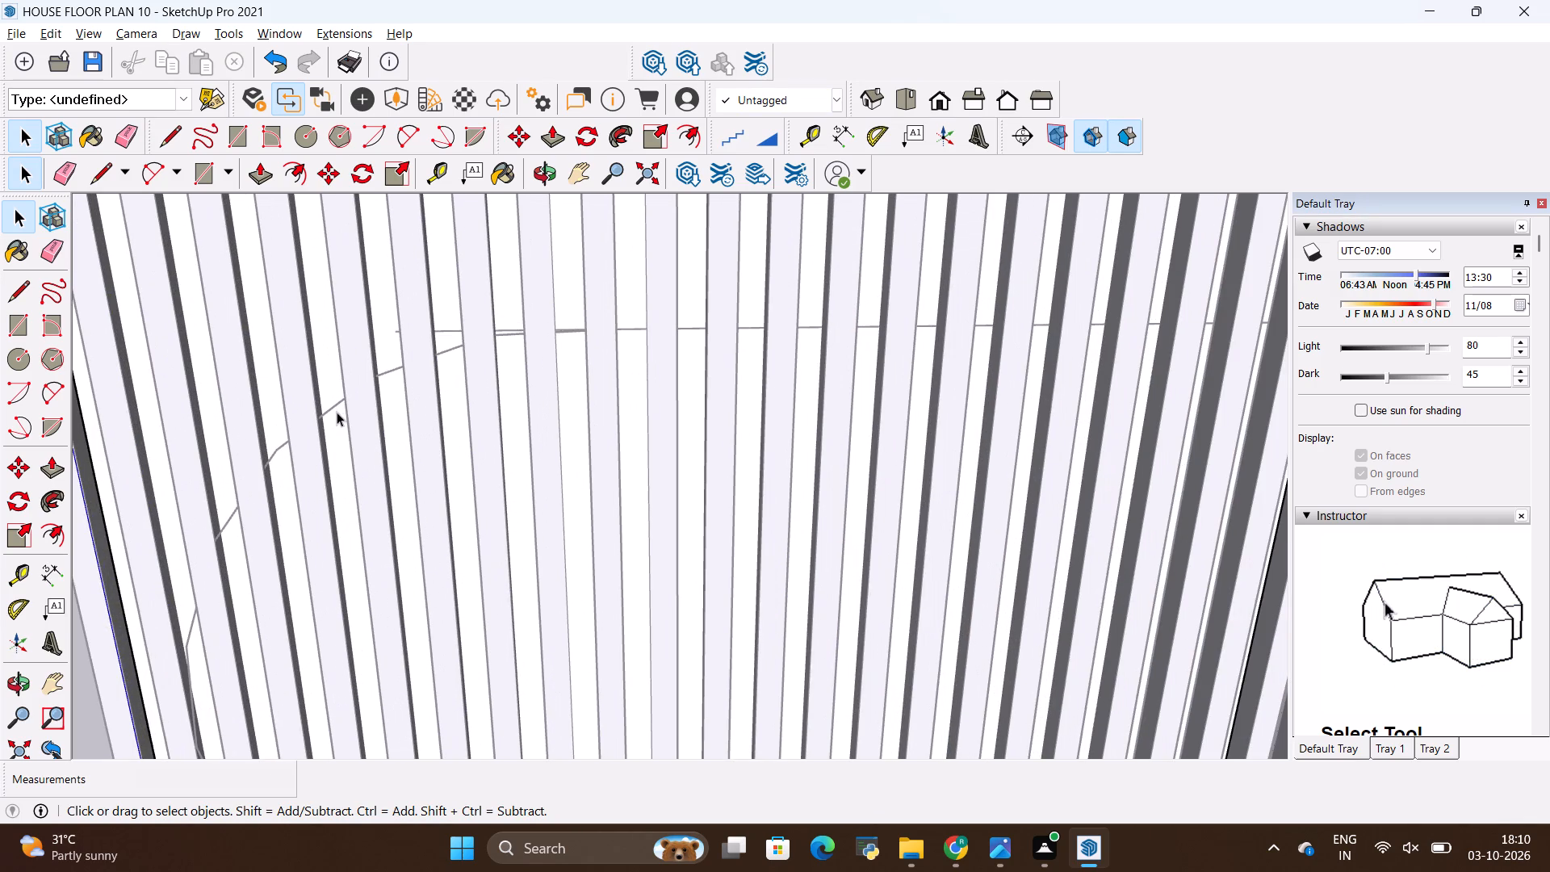
scroll(334, 414, up, 13)
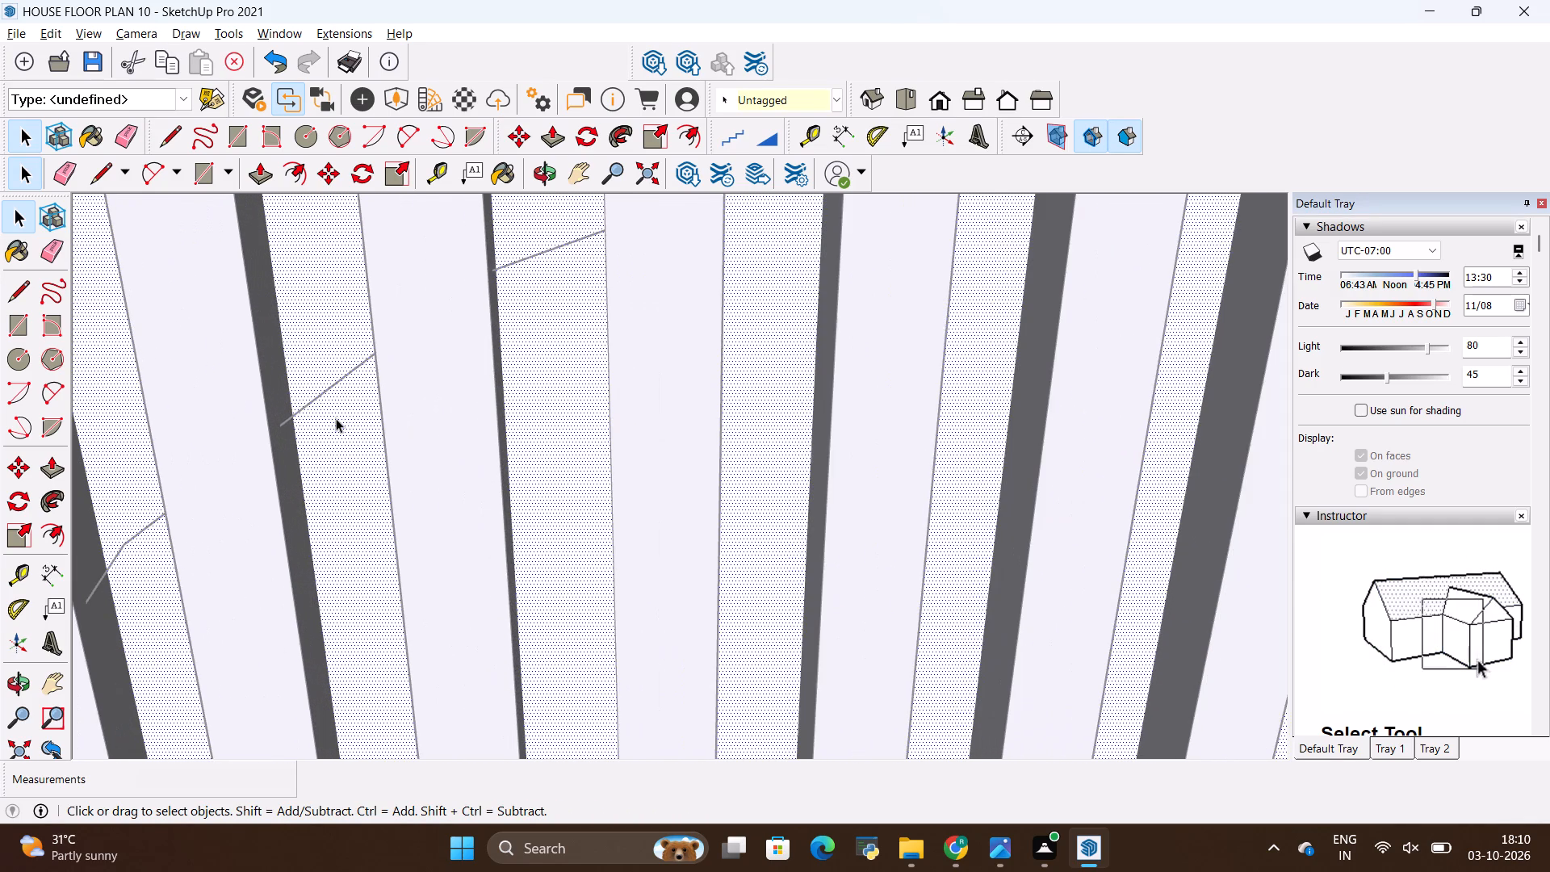
click(295, 366)
click(338, 438)
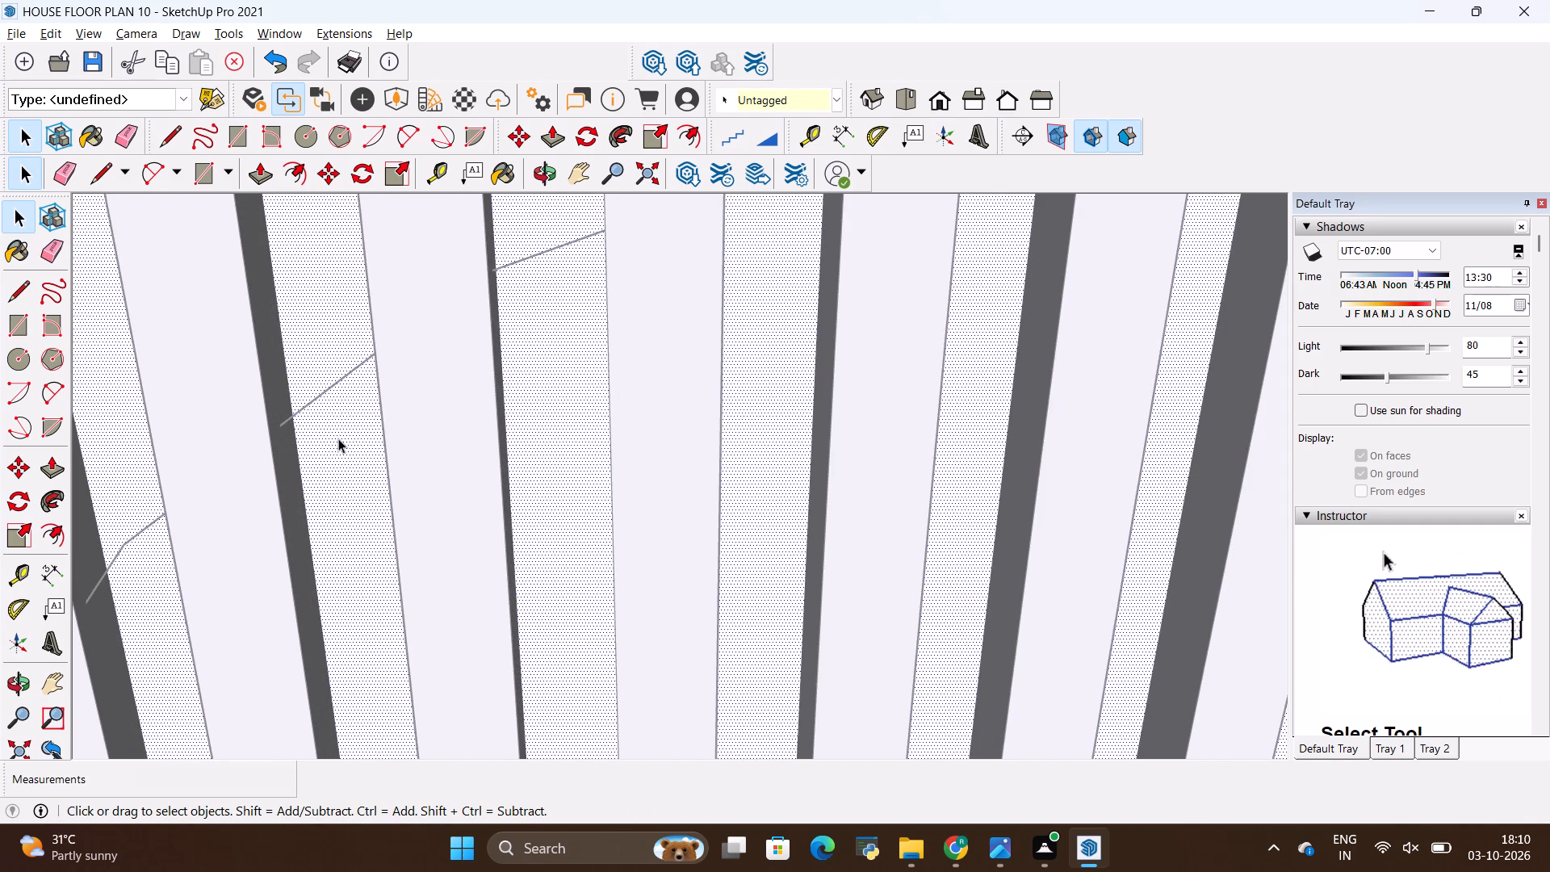
key(space)
click(337, 439)
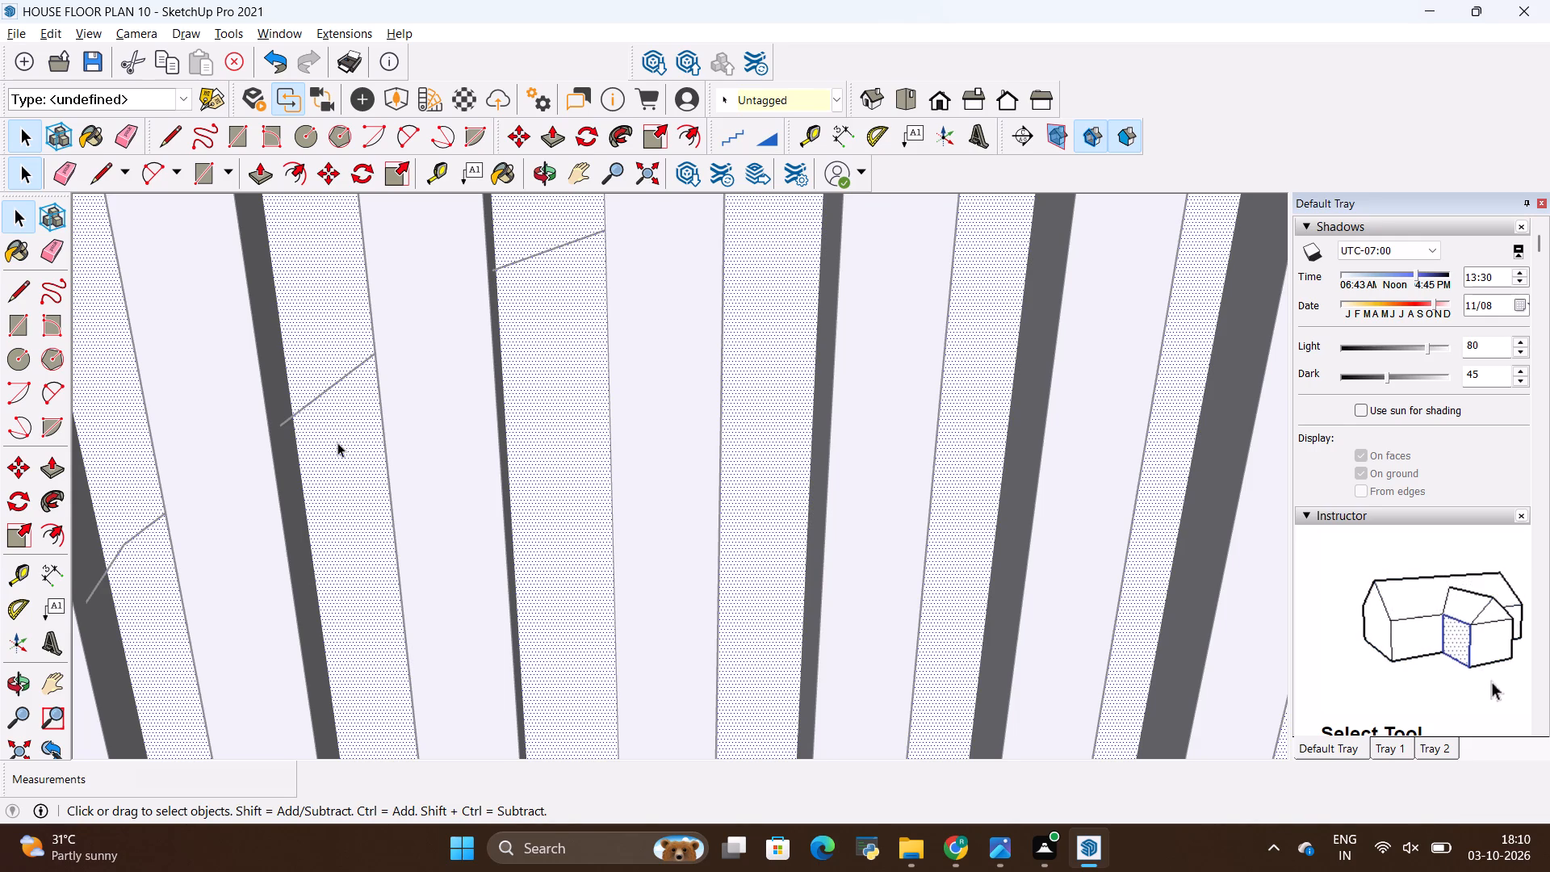
scroll(337, 442, down, 20)
scroll(337, 442, down, 8)
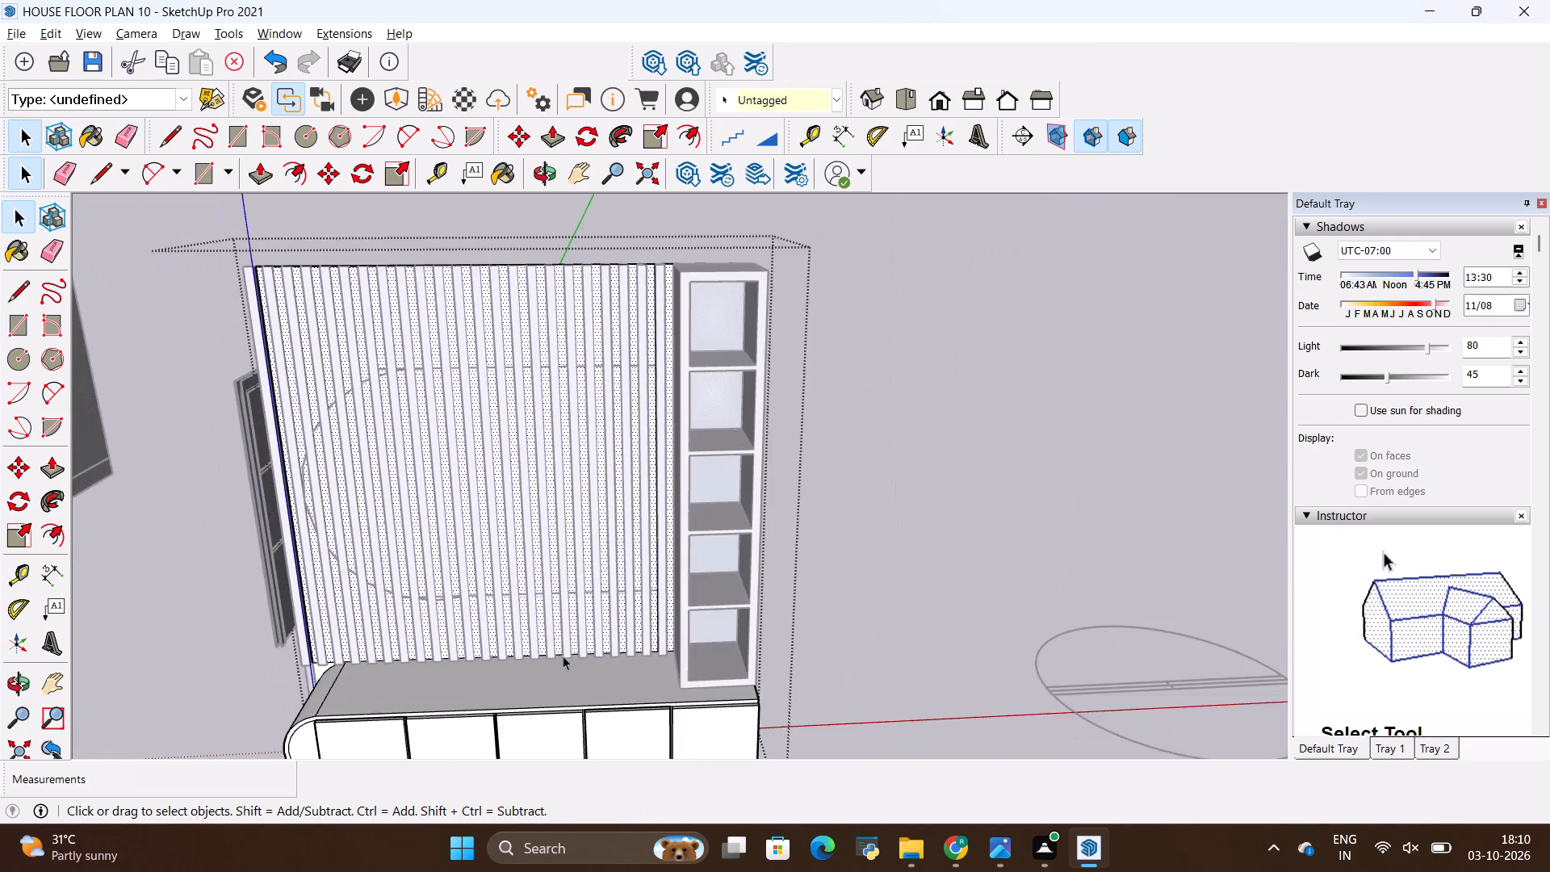
Examine where the arc meets the rectangle's lower edge across the slats.
scroll(539, 656, up, 10)
middle_drag(438, 591, 430, 449)
scroll(510, 606, up, 5)
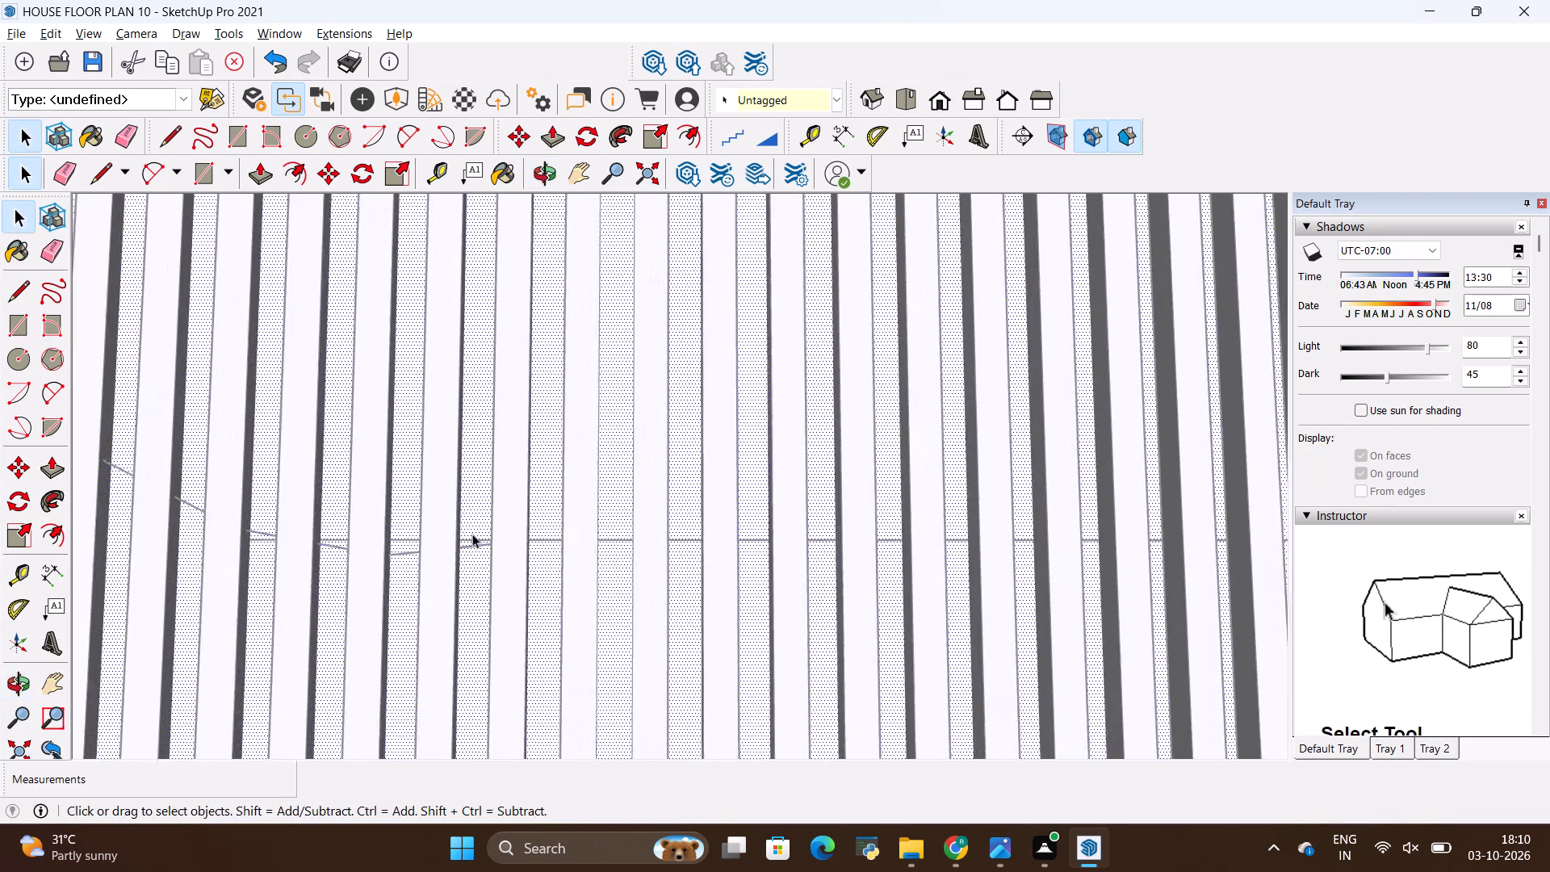
scroll(472, 534, up, 9)
scroll(597, 548, down, 5)
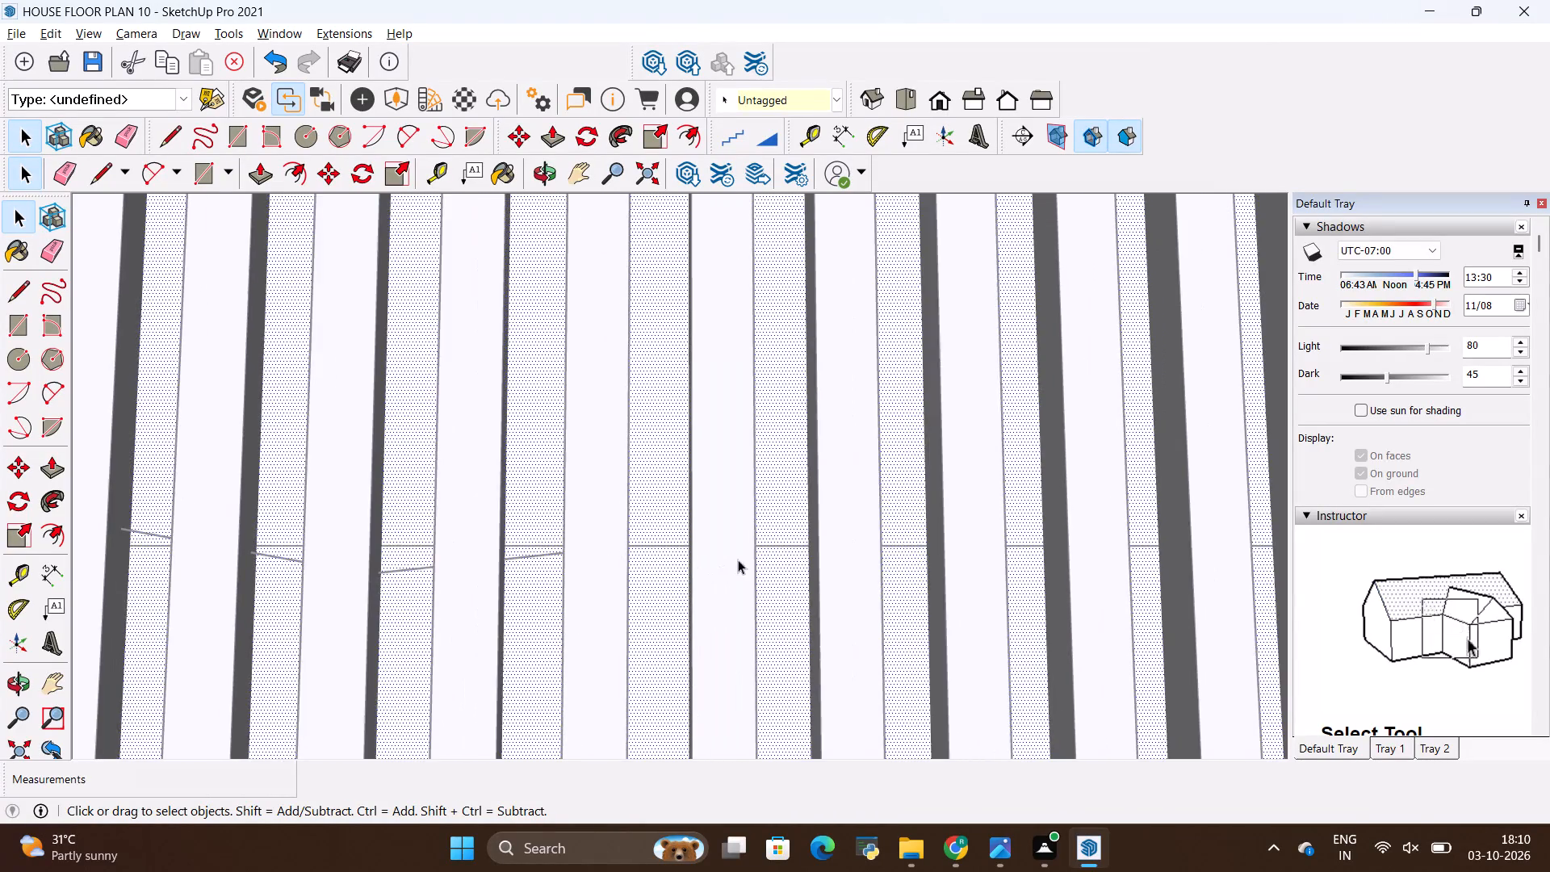
scroll(738, 560, down, 4)
scroll(610, 562, up, 17)
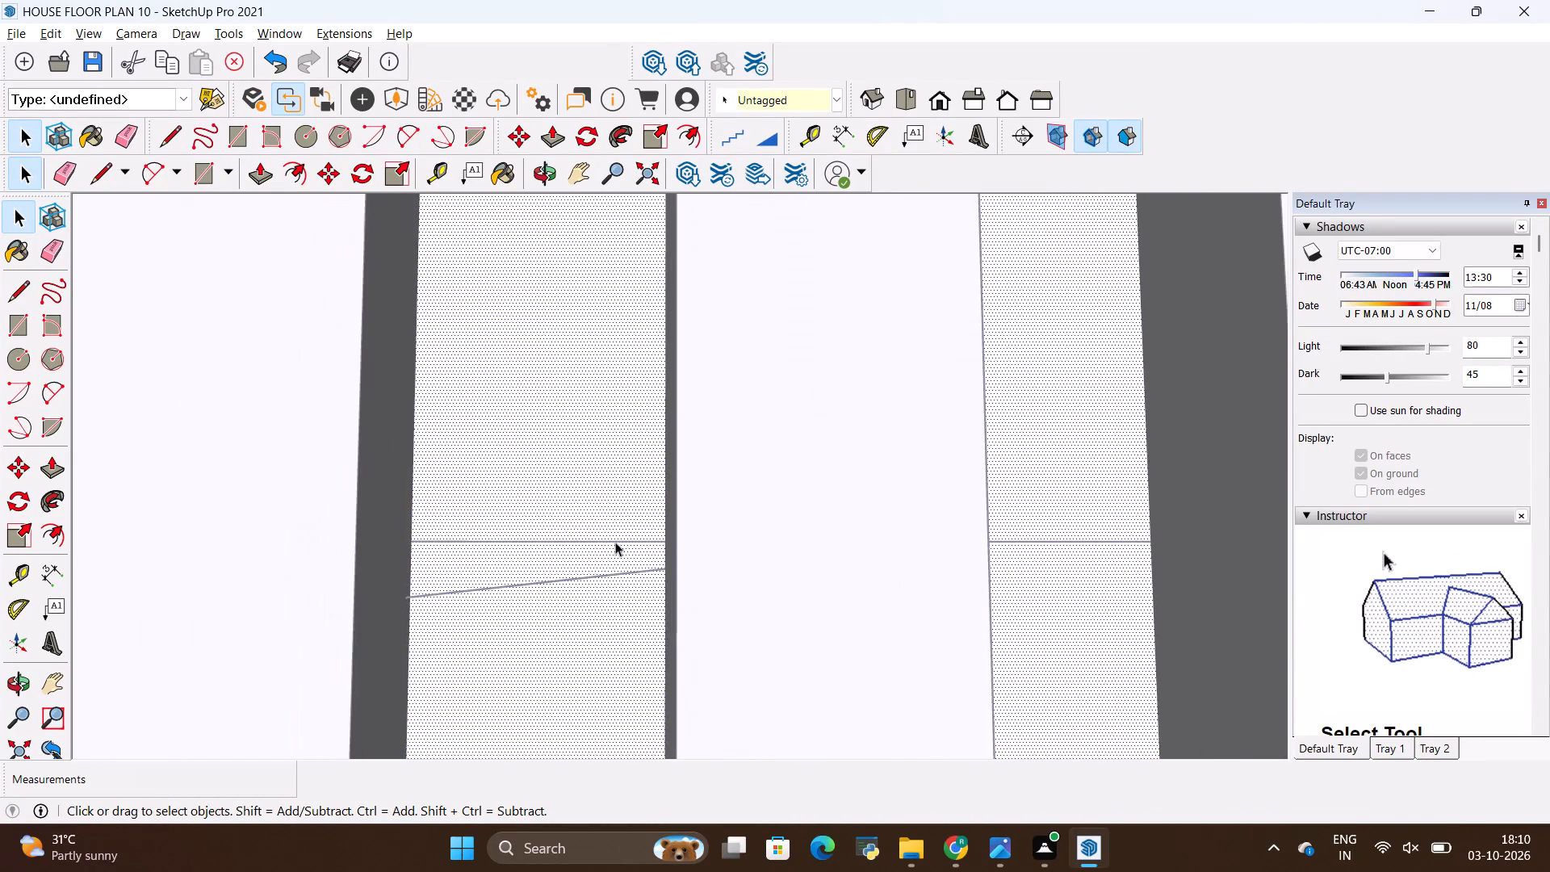
scroll(657, 576, down, 20)
scroll(657, 578, down, 5)
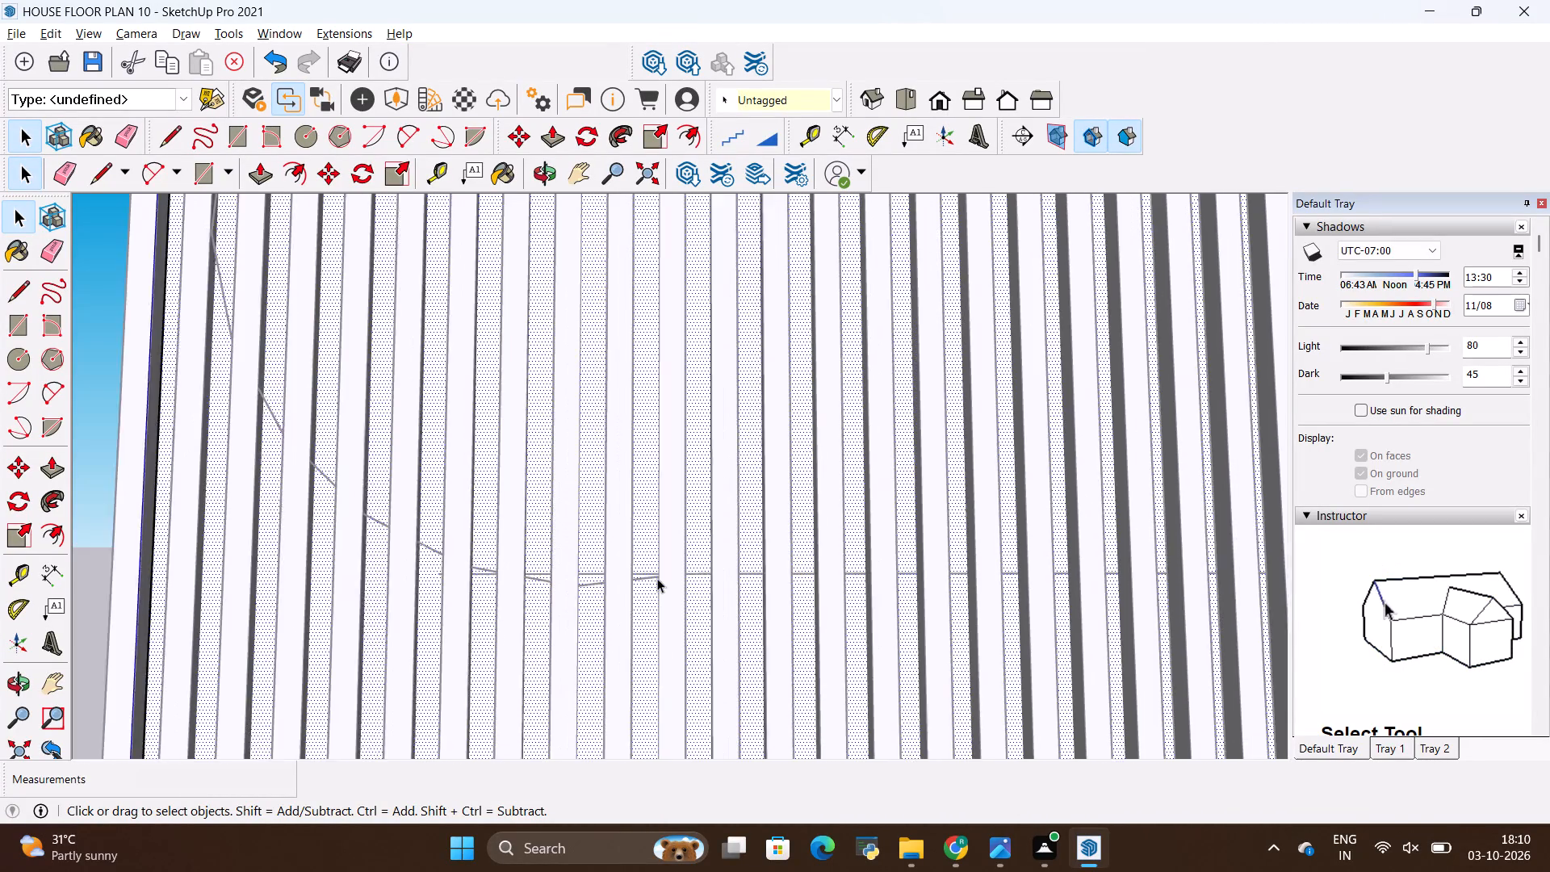
scroll(657, 578, down, 5)
scroll(628, 576, up, 14)
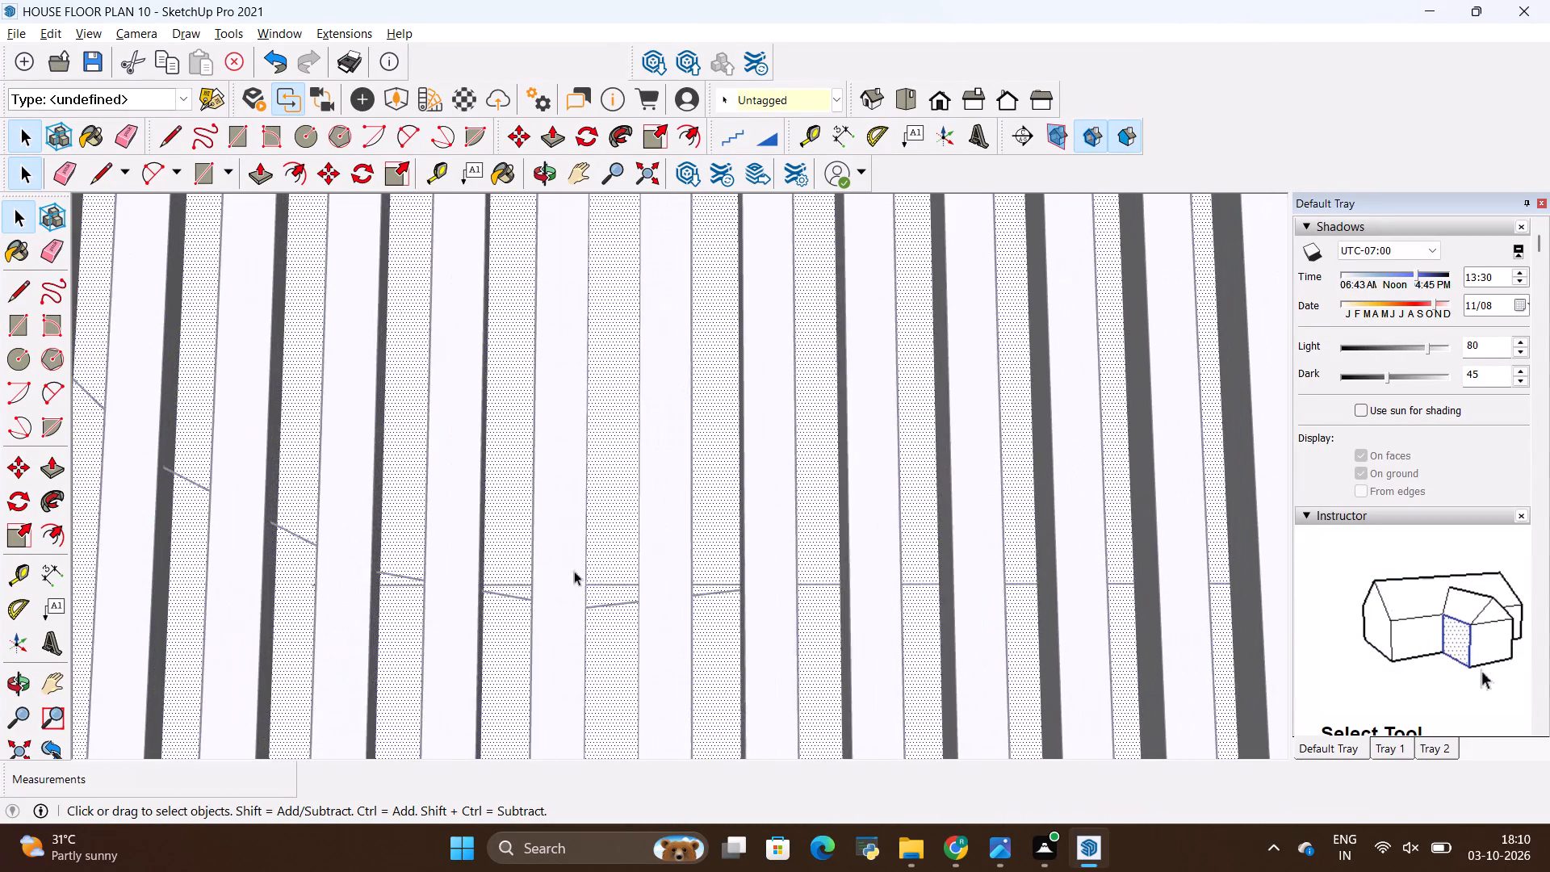
scroll(574, 571, up, 2)
scroll(474, 611, up, 7)
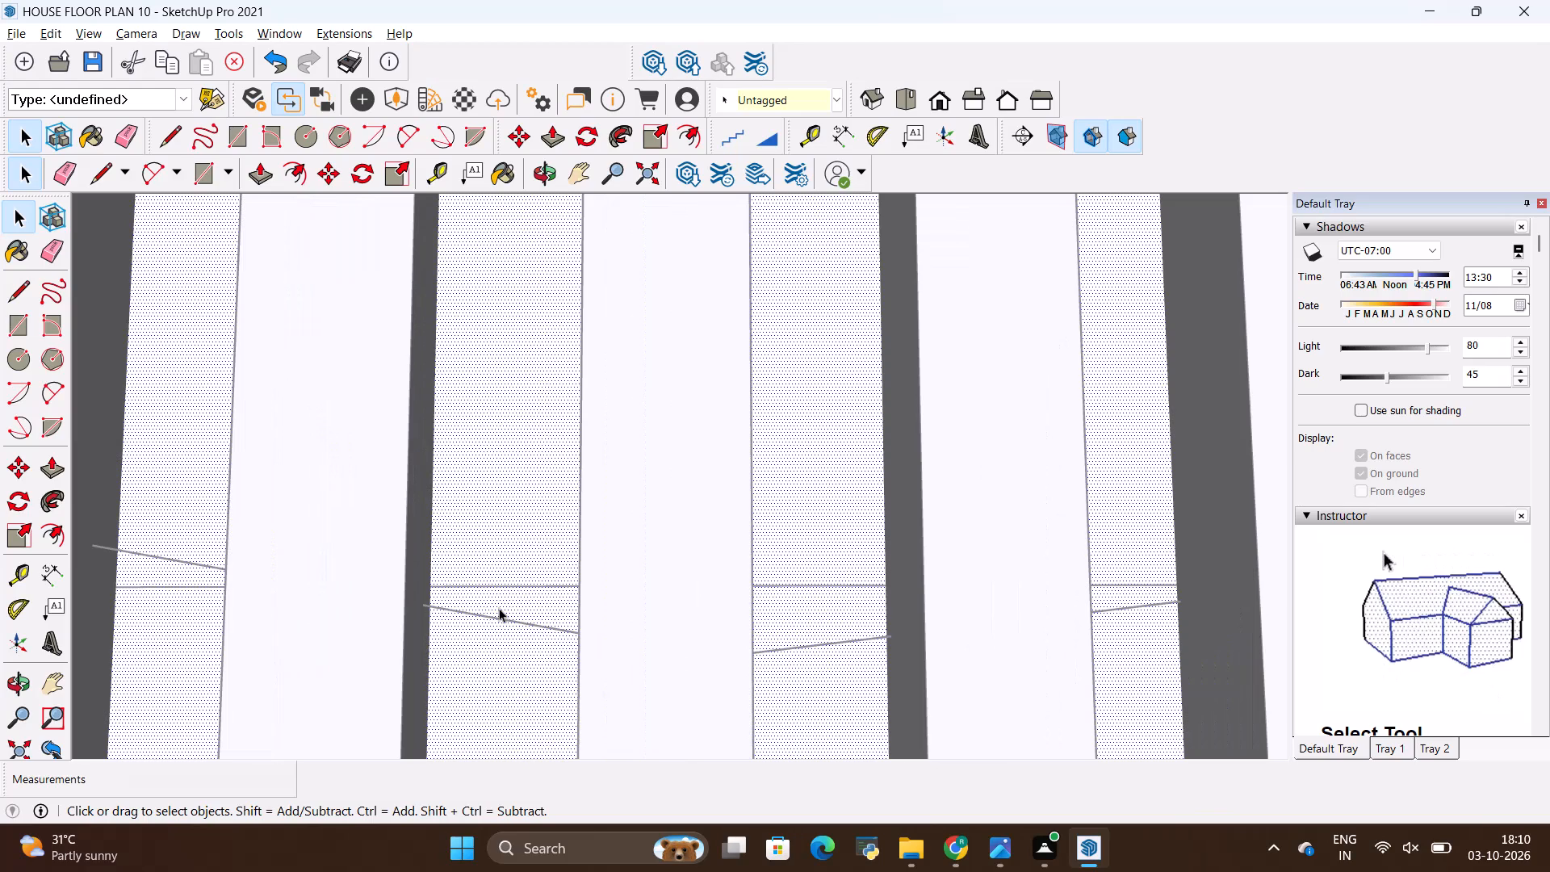
Leave the slat group and erase the misaligned arc at the rounded-cabinet side of the panel outline.
key(e)
drag(513, 614, 526, 639)
drag(528, 618, 529, 627)
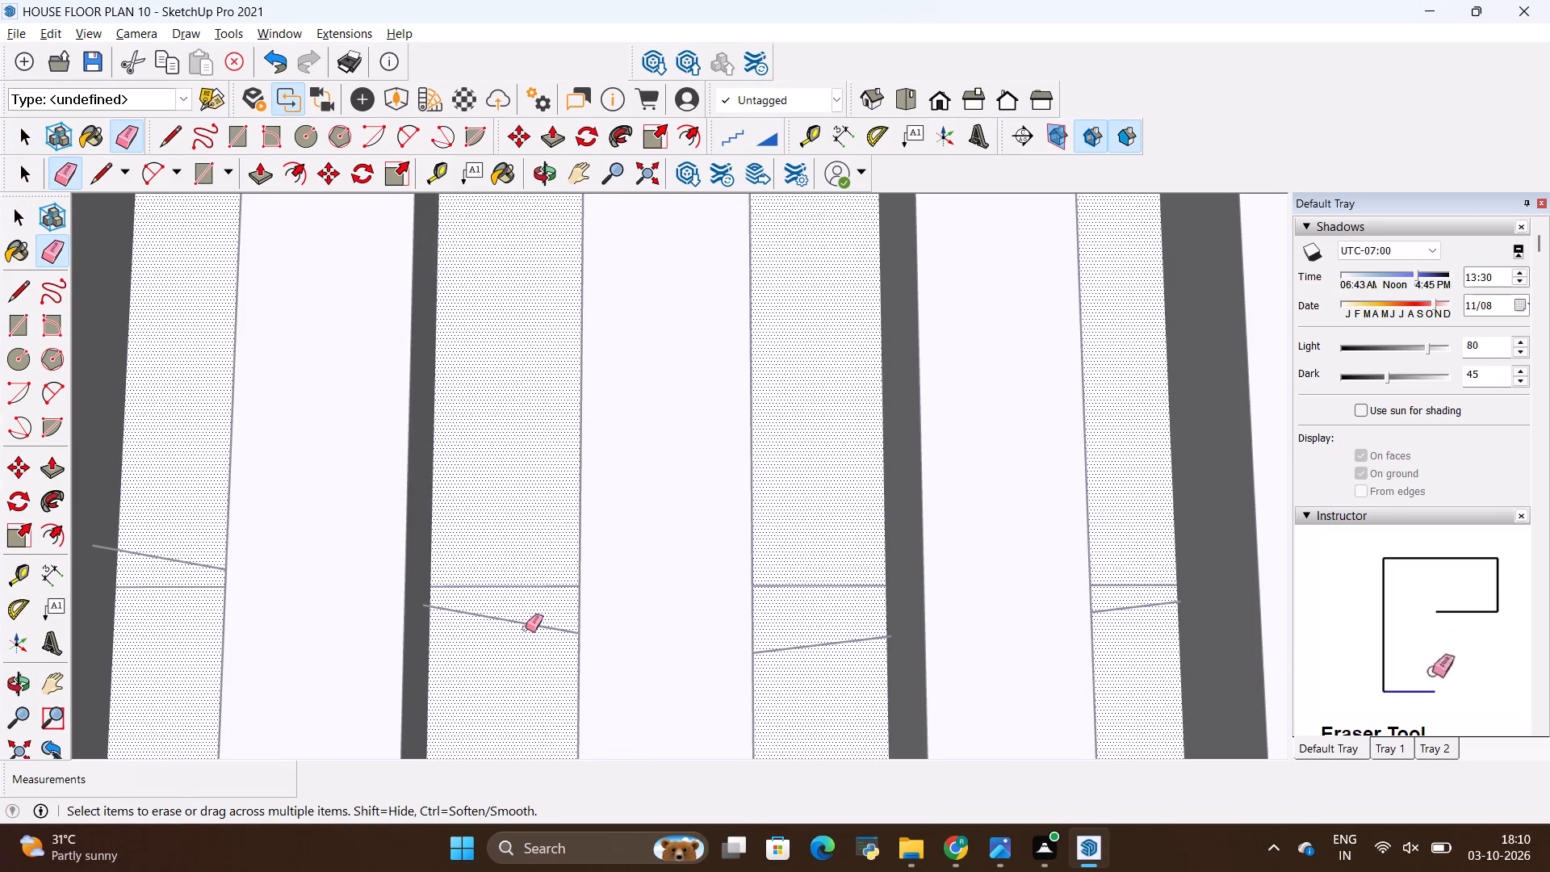
key(space)
triple_click(526, 628)
click(522, 627)
scroll(522, 621, down, 16)
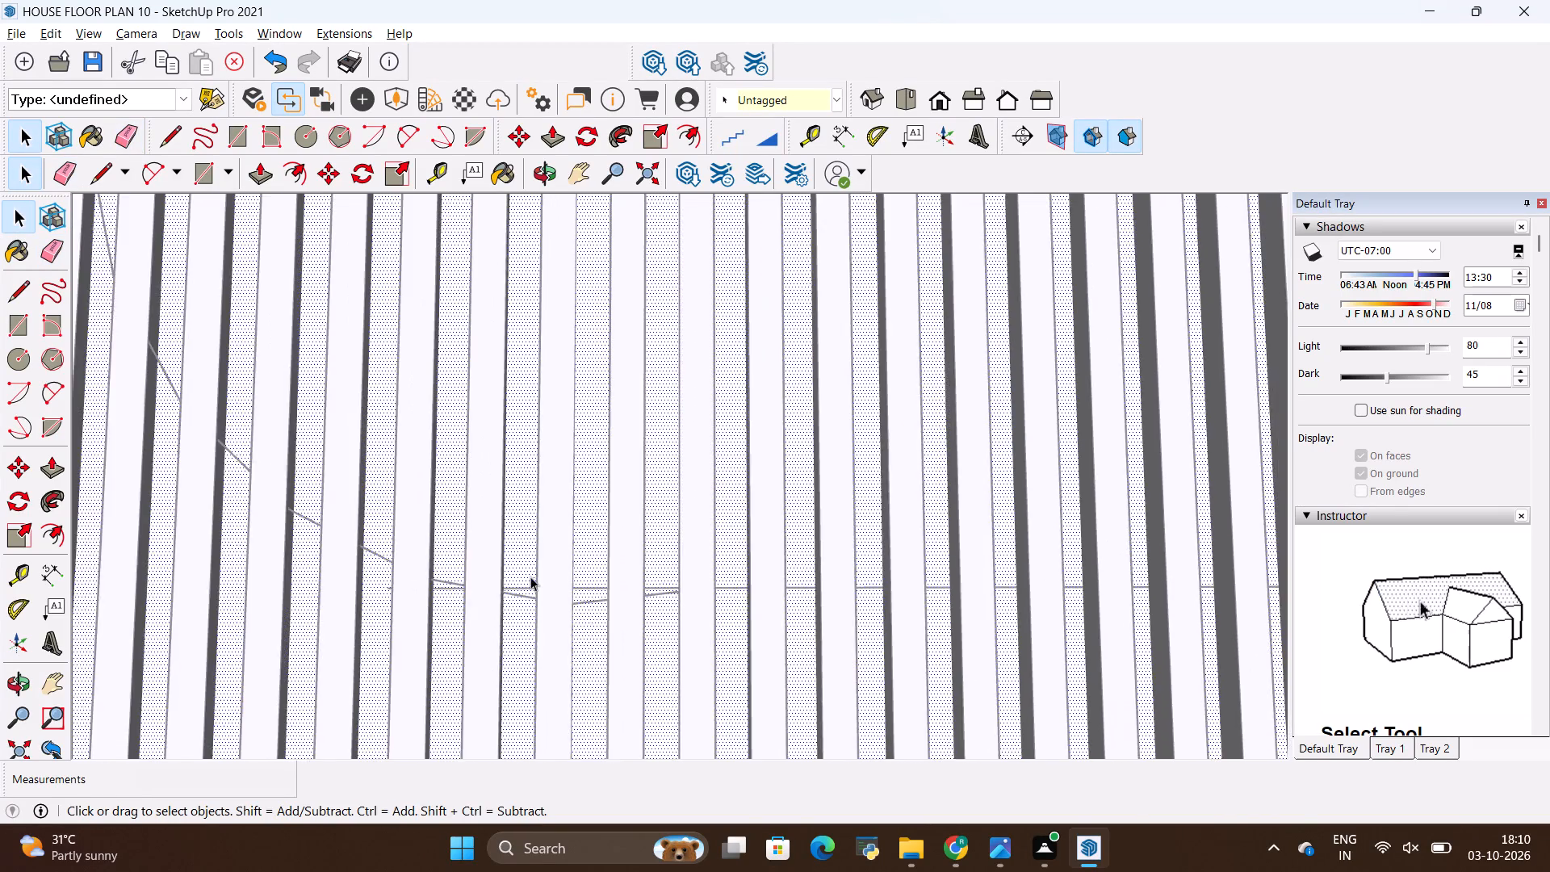
scroll(530, 576, down, 12)
key(space)
click(195, 564)
scroll(517, 563, up, 6)
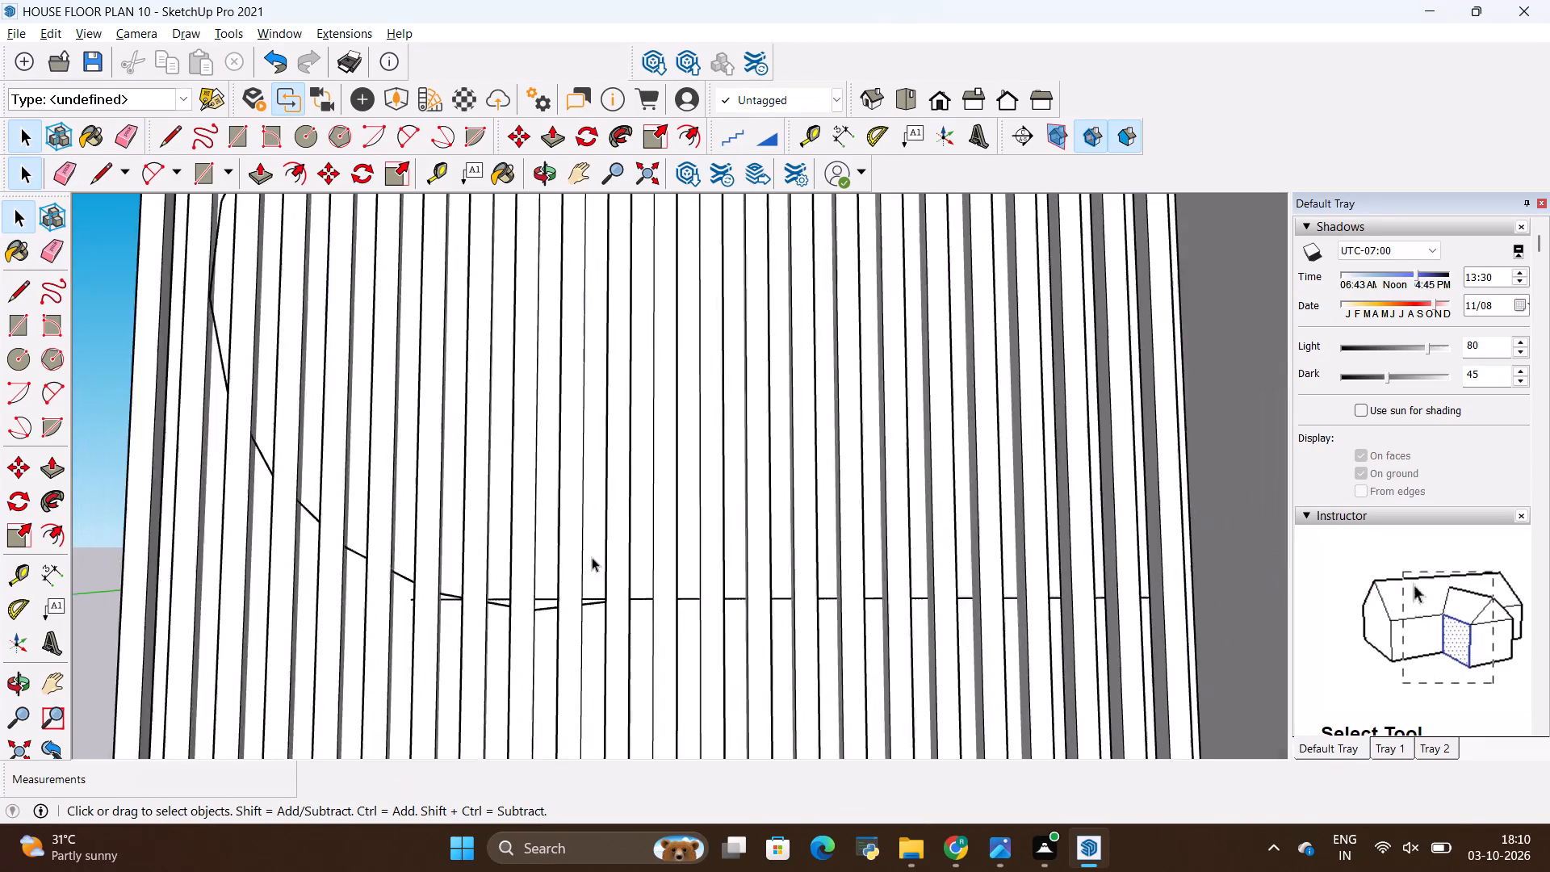
scroll(592, 557, up, 1)
scroll(539, 610, up, 8)
key(e)
drag(540, 614, 546, 642)
scroll(538, 652, down, 16)
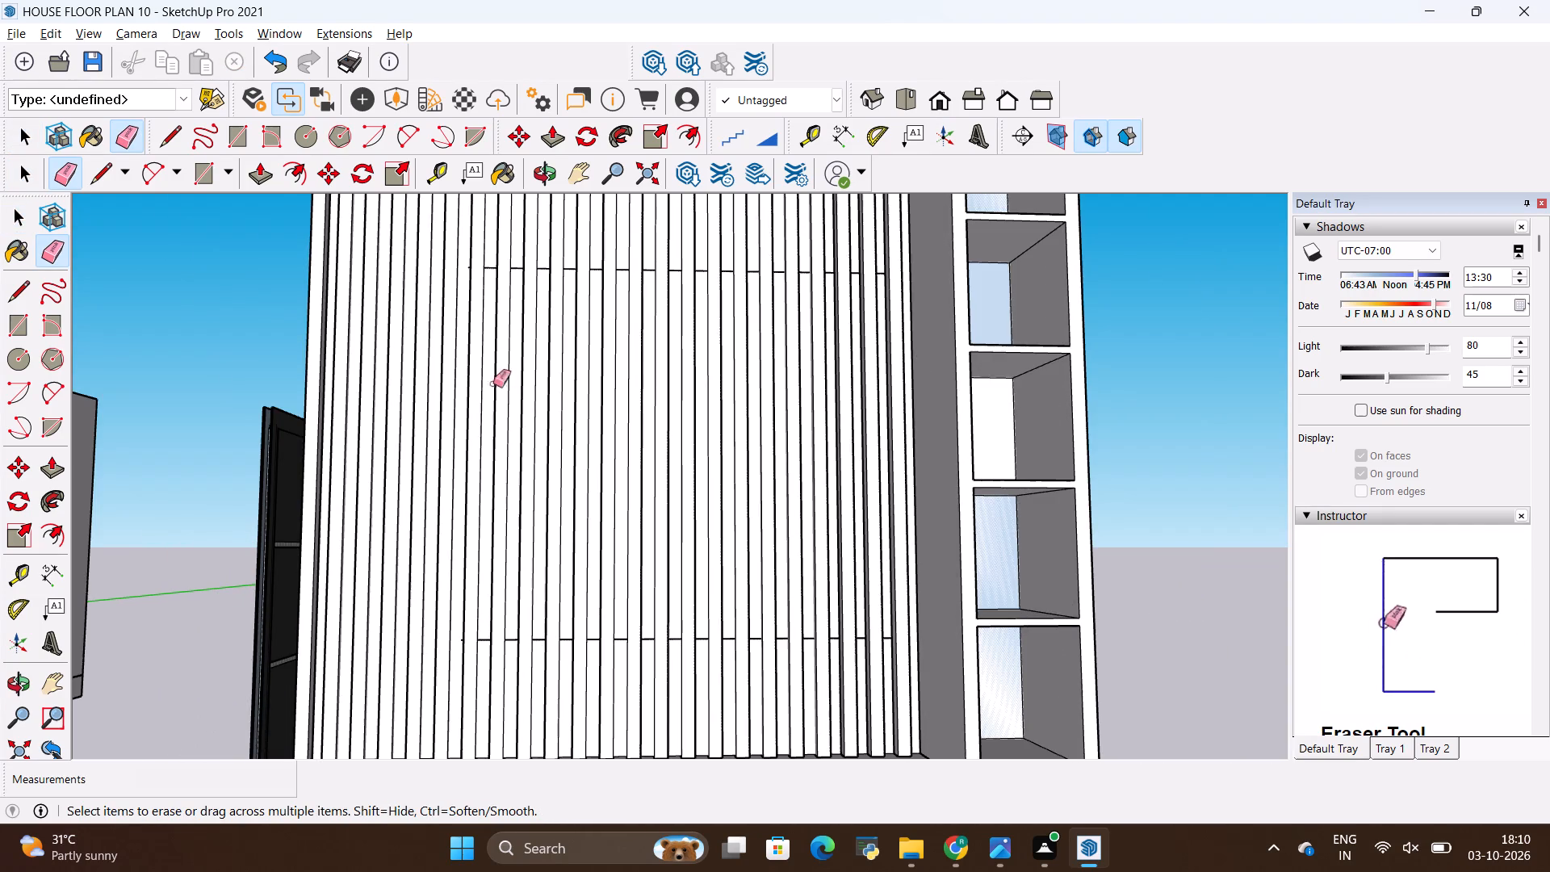
Draw a 2-point arc joining the open ends of the rectangle's upper and lower edges, bulging about 1' 11" towards the rounded-cabinet side.
click(400, 134)
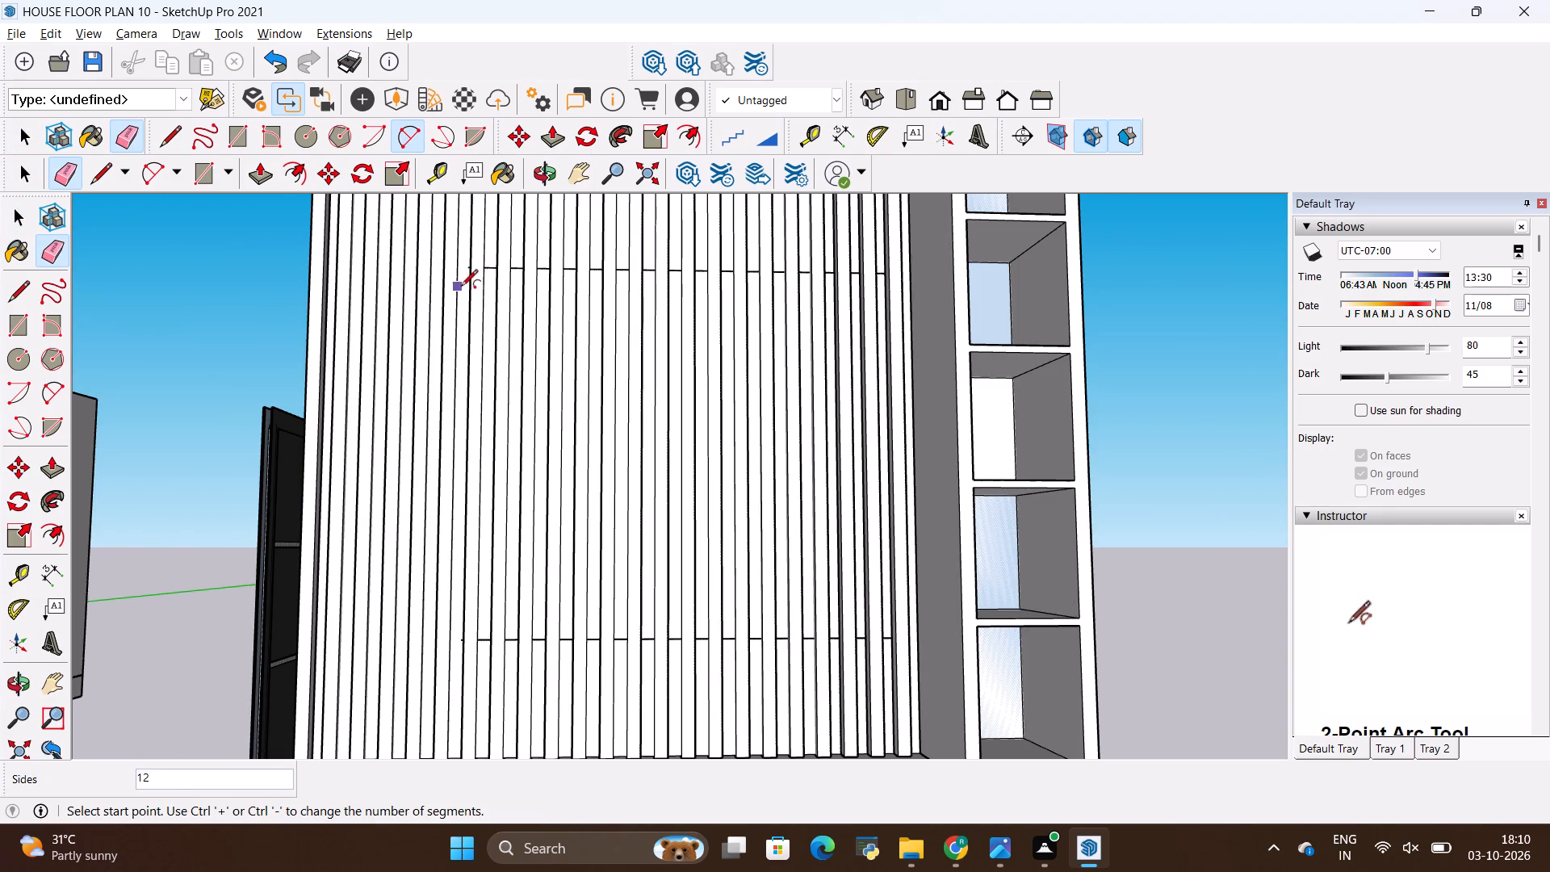
scroll(461, 287, up, 11)
middle_drag(375, 325, 514, 396)
scroll(413, 265, up, 11)
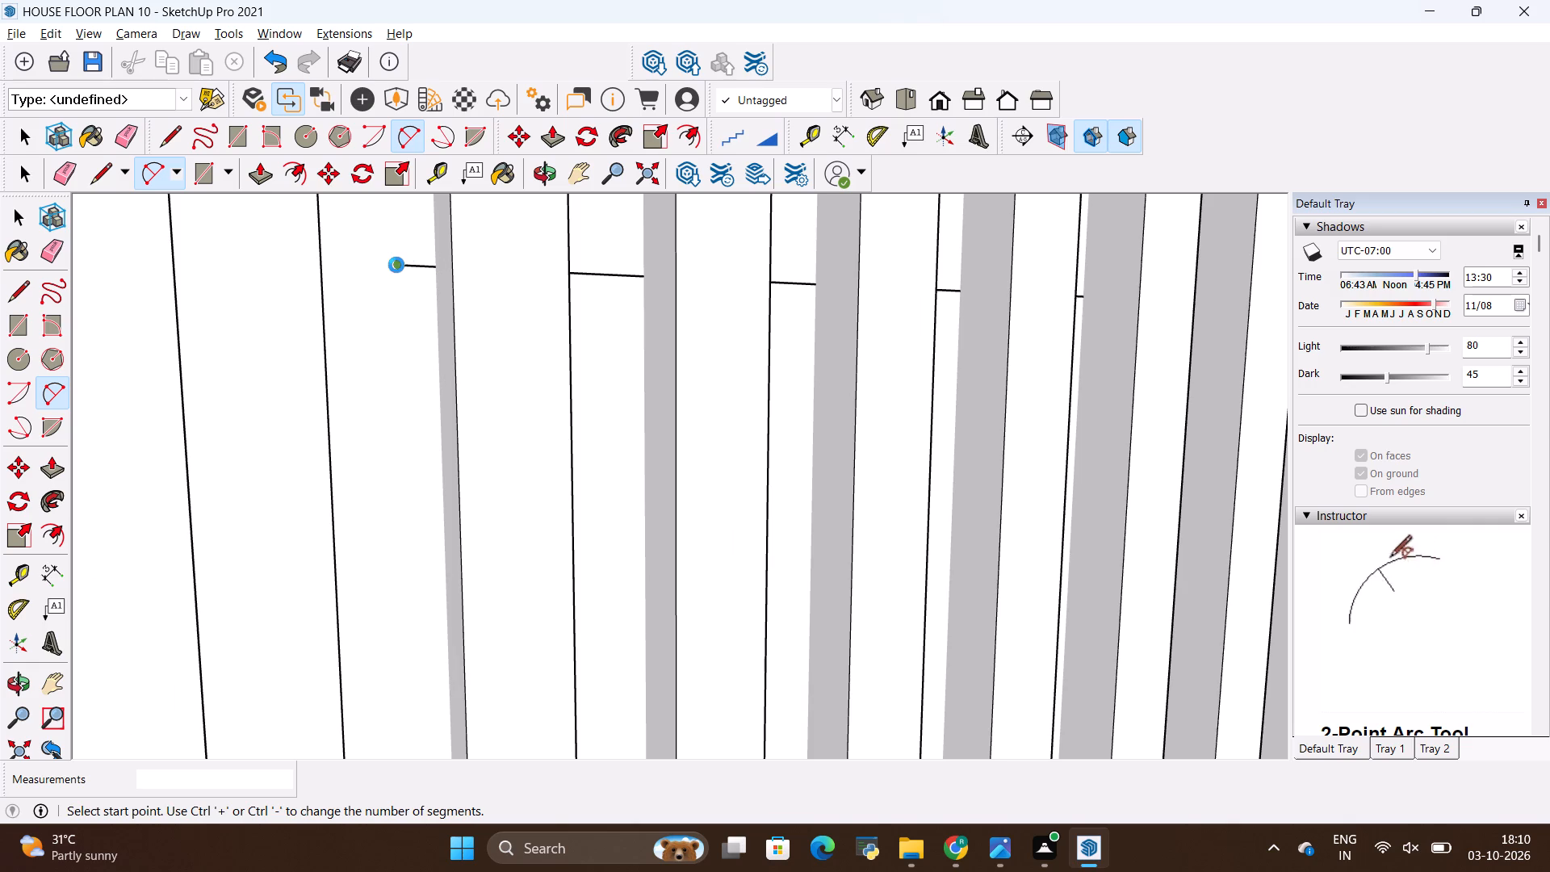
click(396, 265)
scroll(345, 339, down, 20)
scroll(345, 339, down, 2)
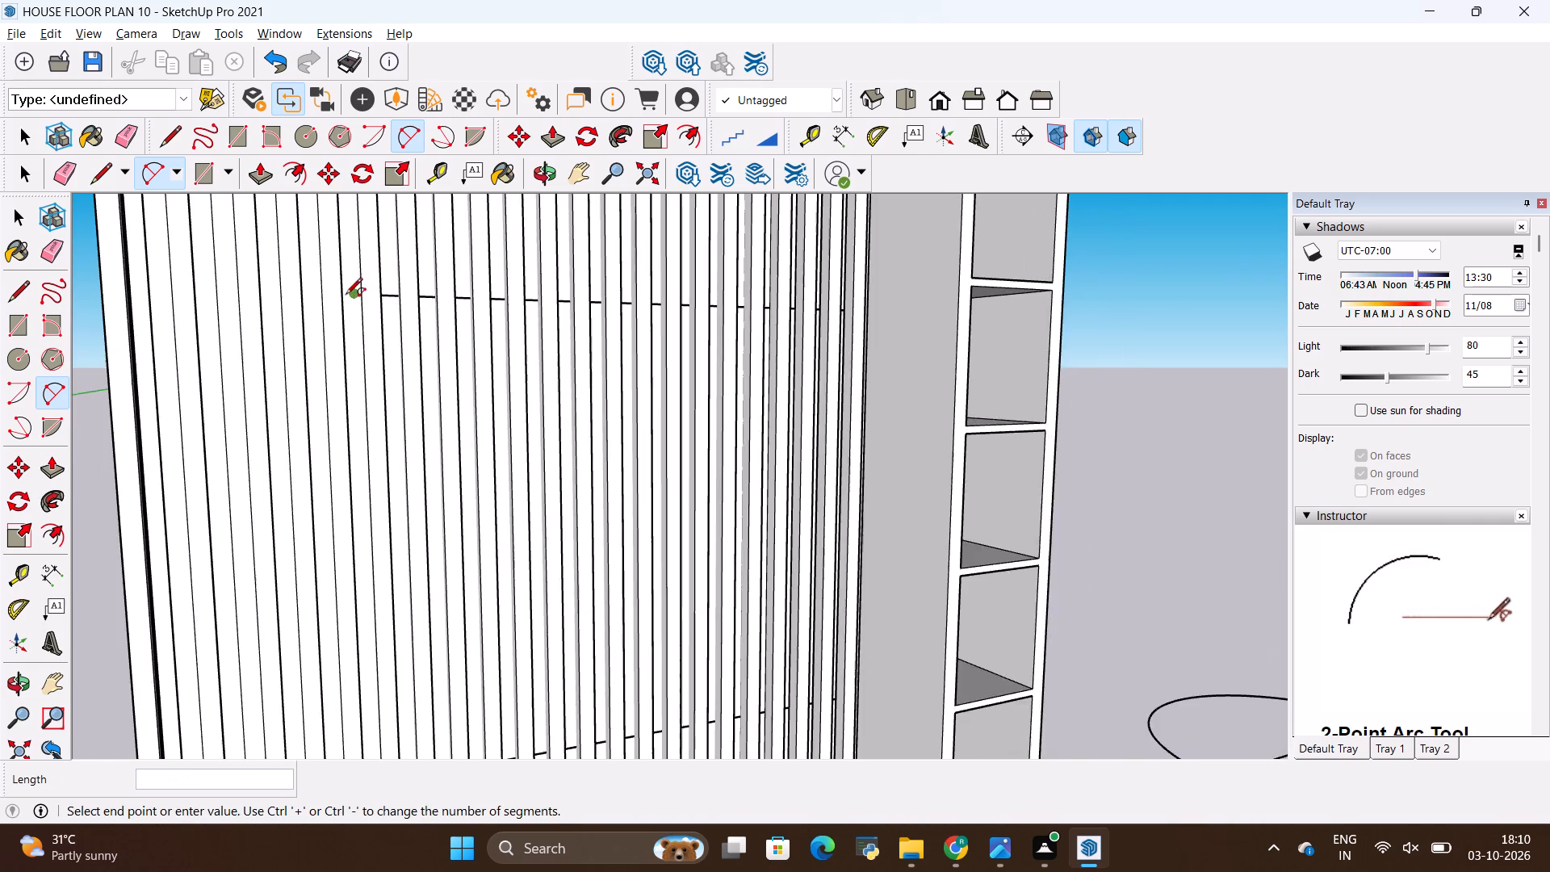
scroll(346, 366, down, 5)
scroll(365, 628, up, 8)
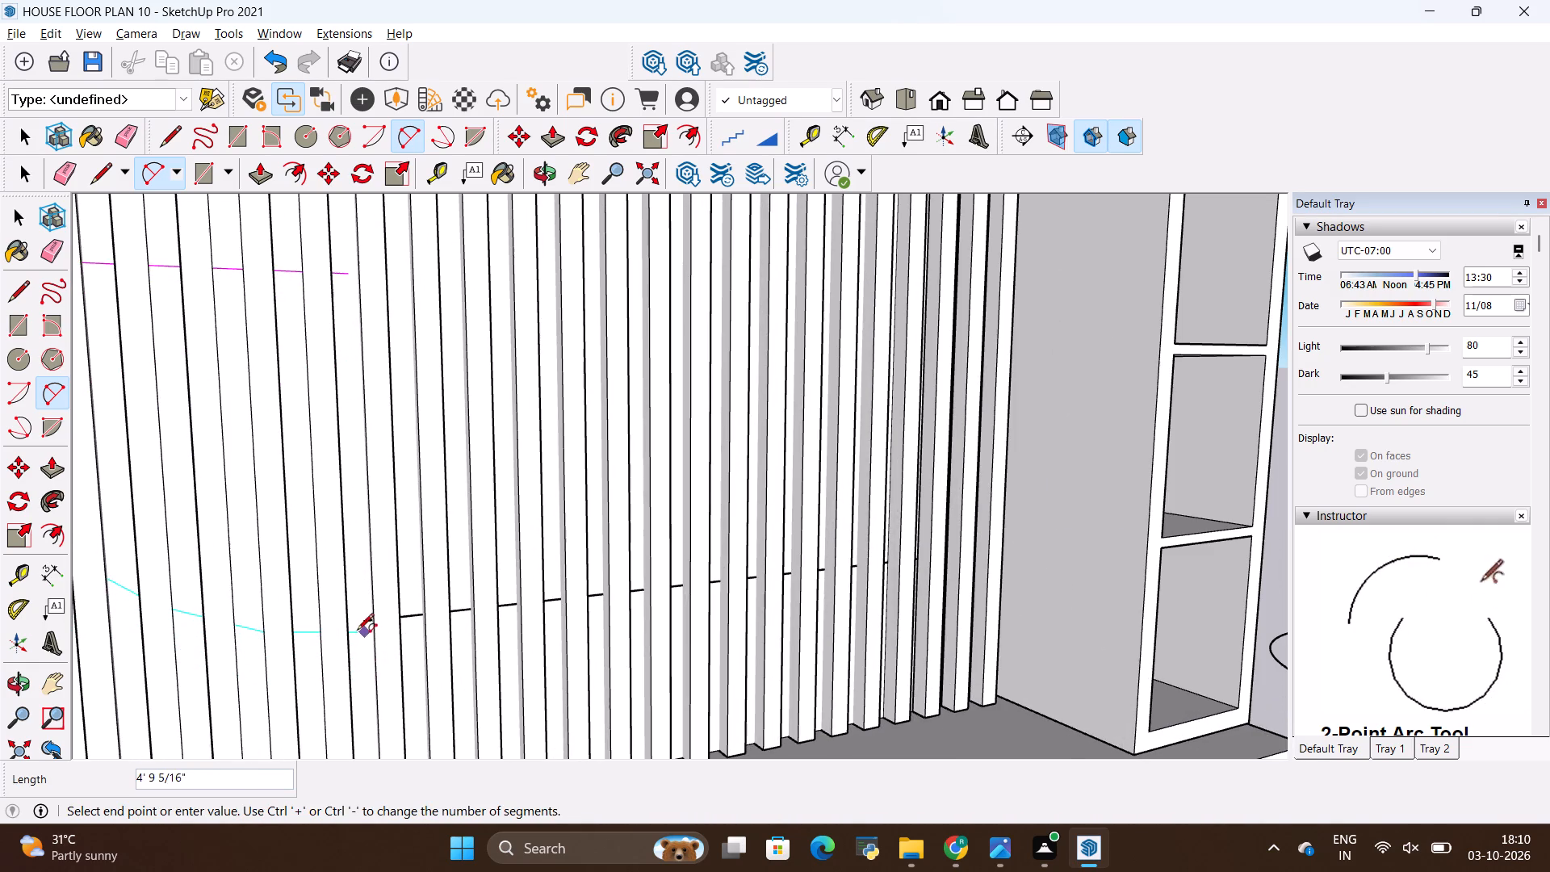
click(362, 623)
scroll(253, 522, down, 3)
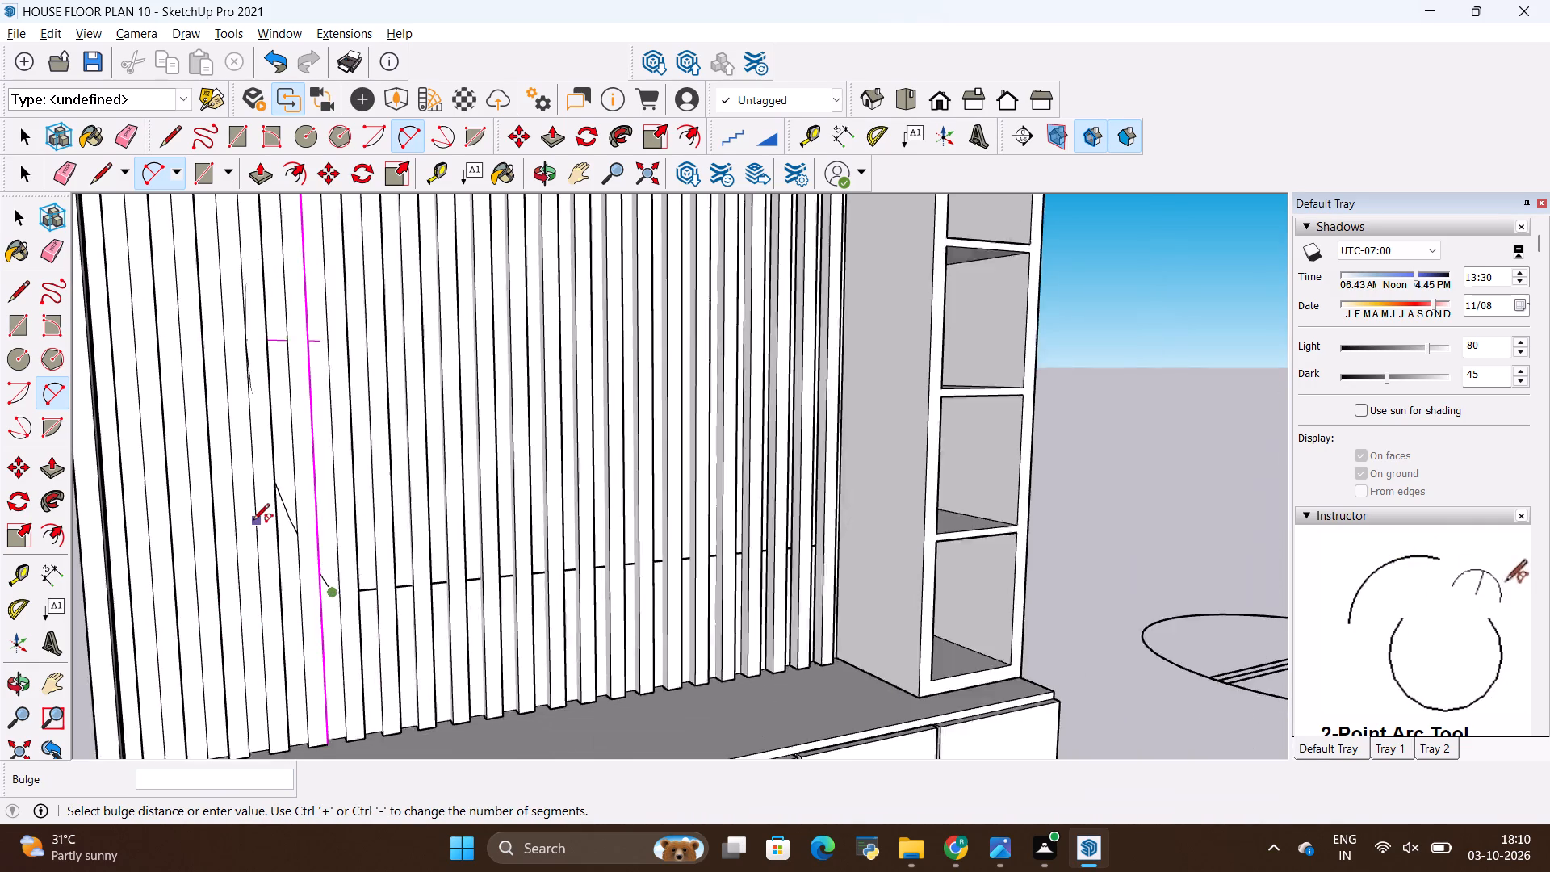
scroll(253, 522, down, 11)
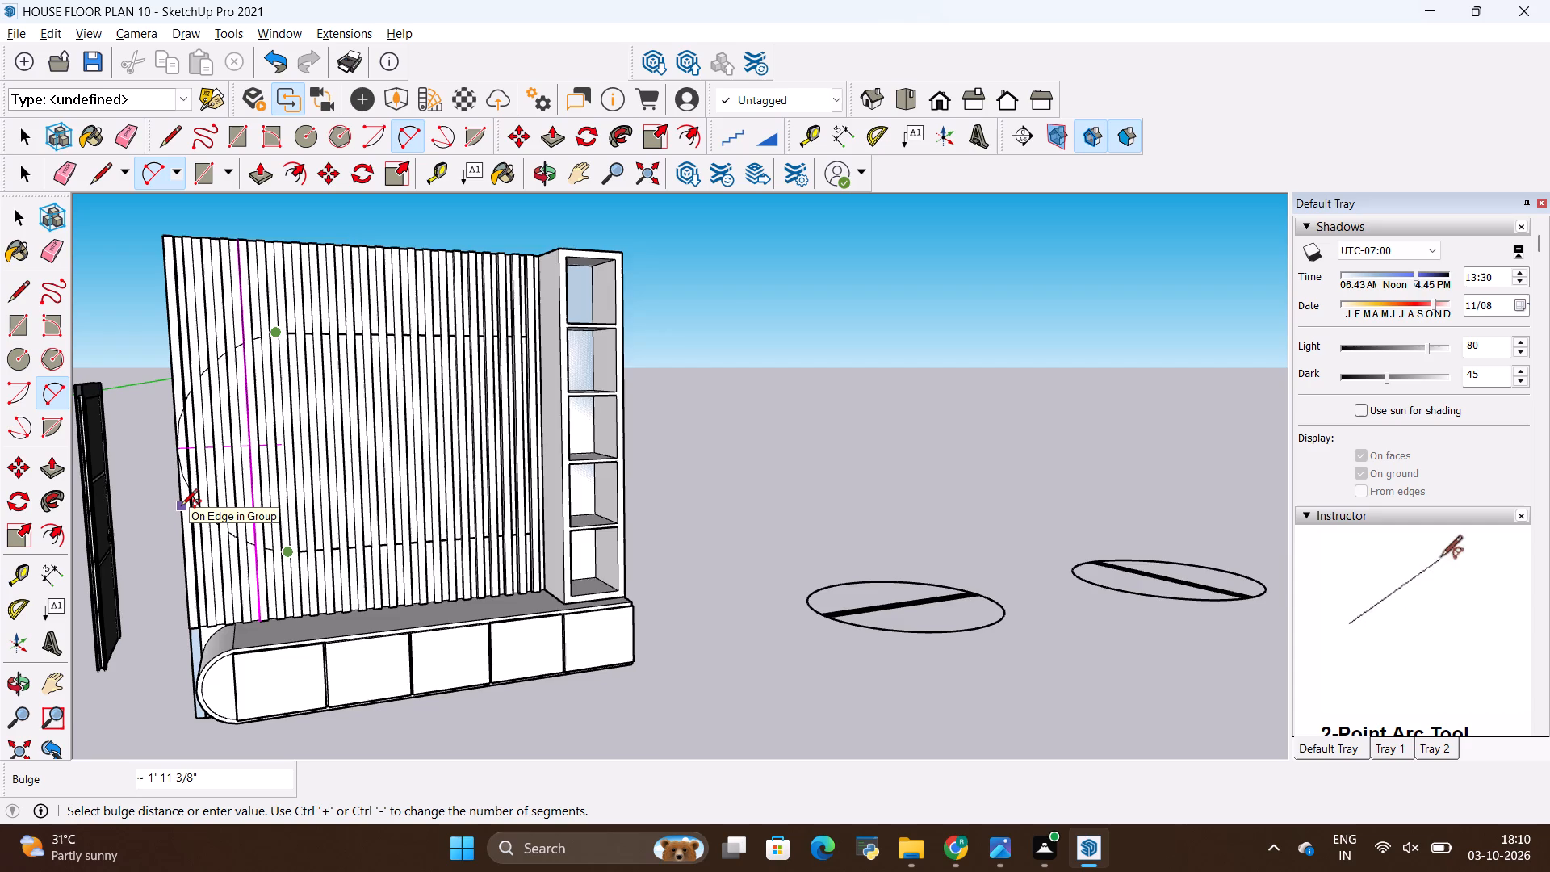
scroll(181, 507, up, 7)
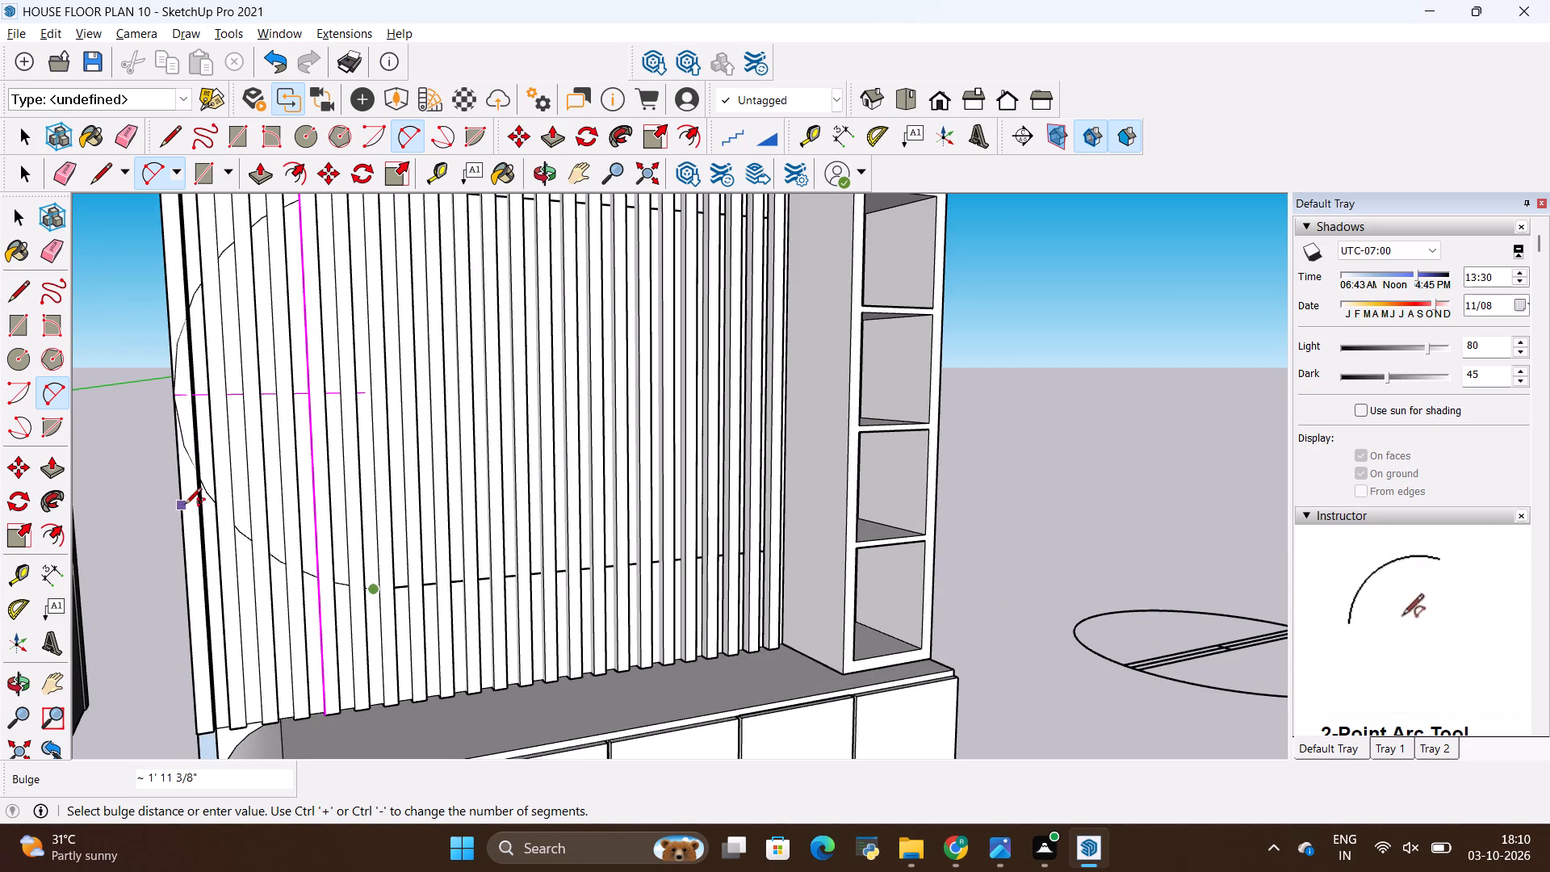
click(185, 505)
scroll(163, 628, down, 4)
scroll(218, 432, up, 4)
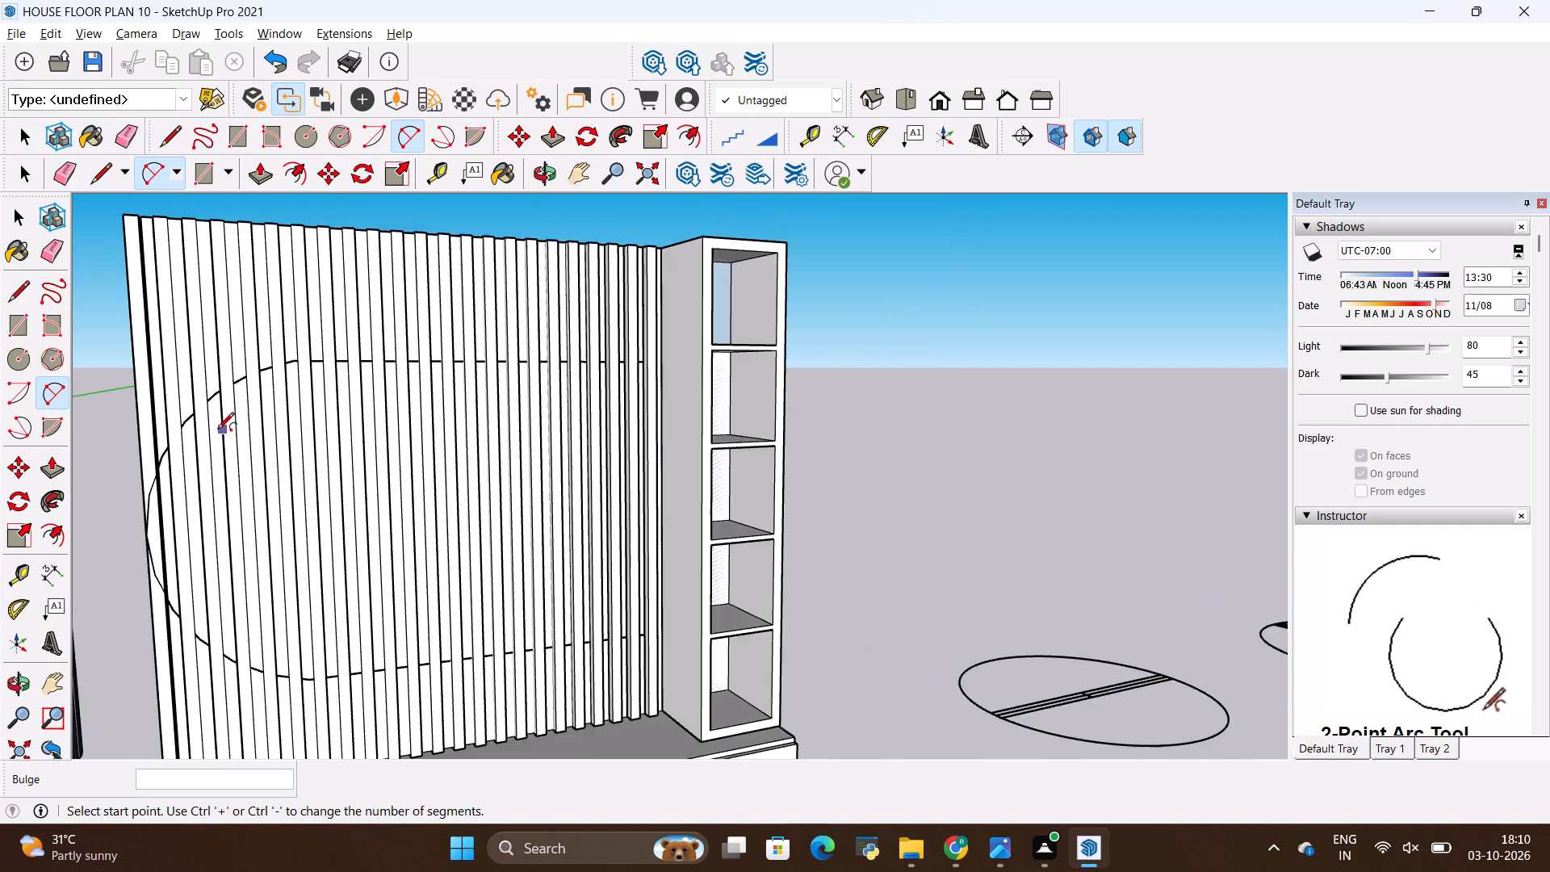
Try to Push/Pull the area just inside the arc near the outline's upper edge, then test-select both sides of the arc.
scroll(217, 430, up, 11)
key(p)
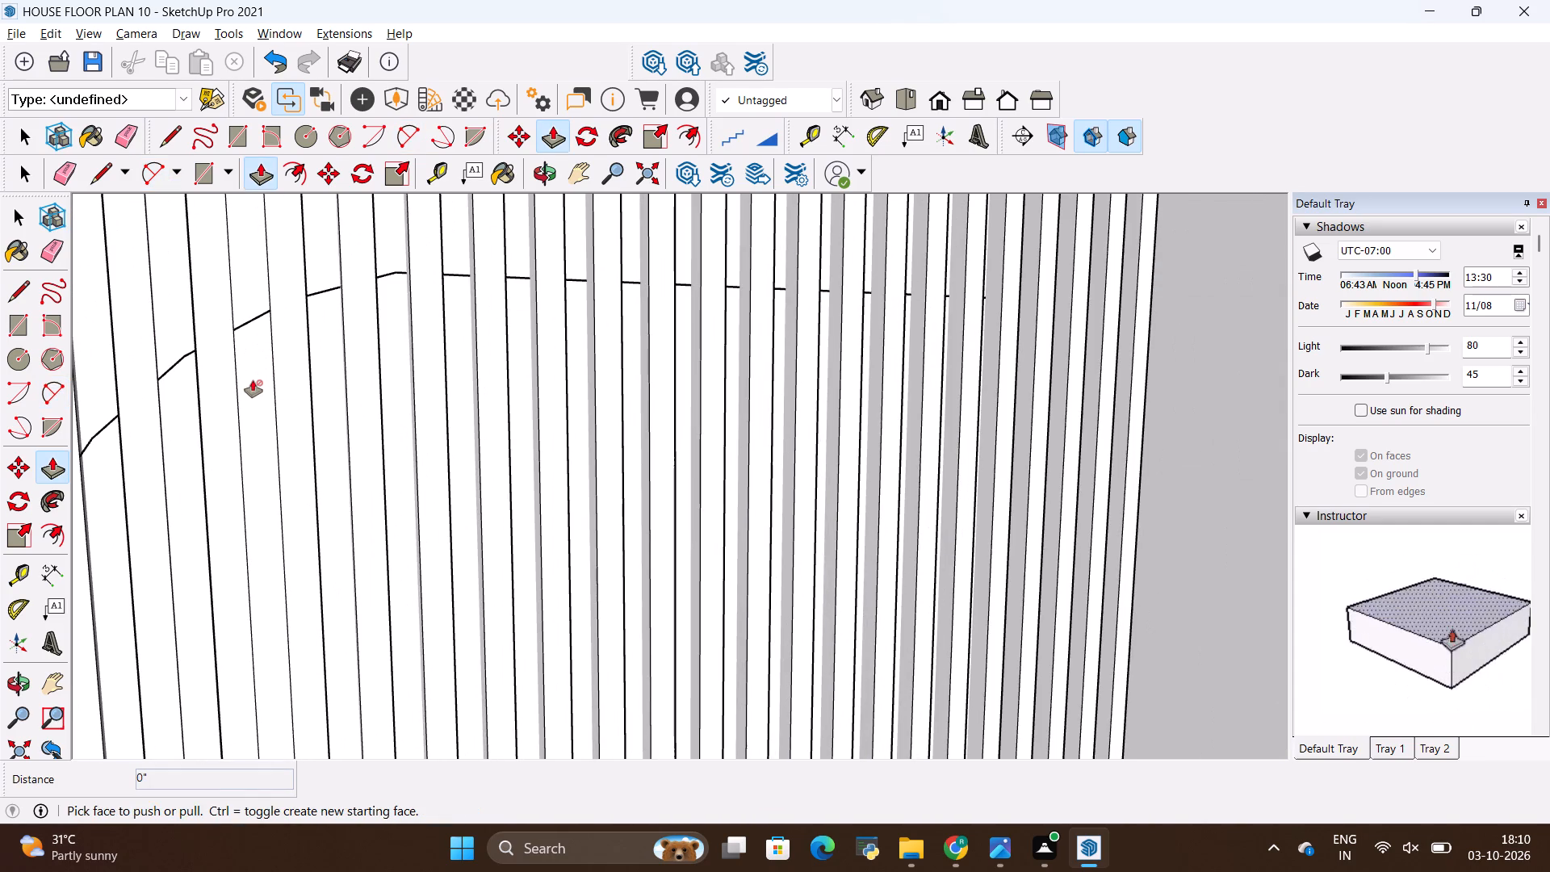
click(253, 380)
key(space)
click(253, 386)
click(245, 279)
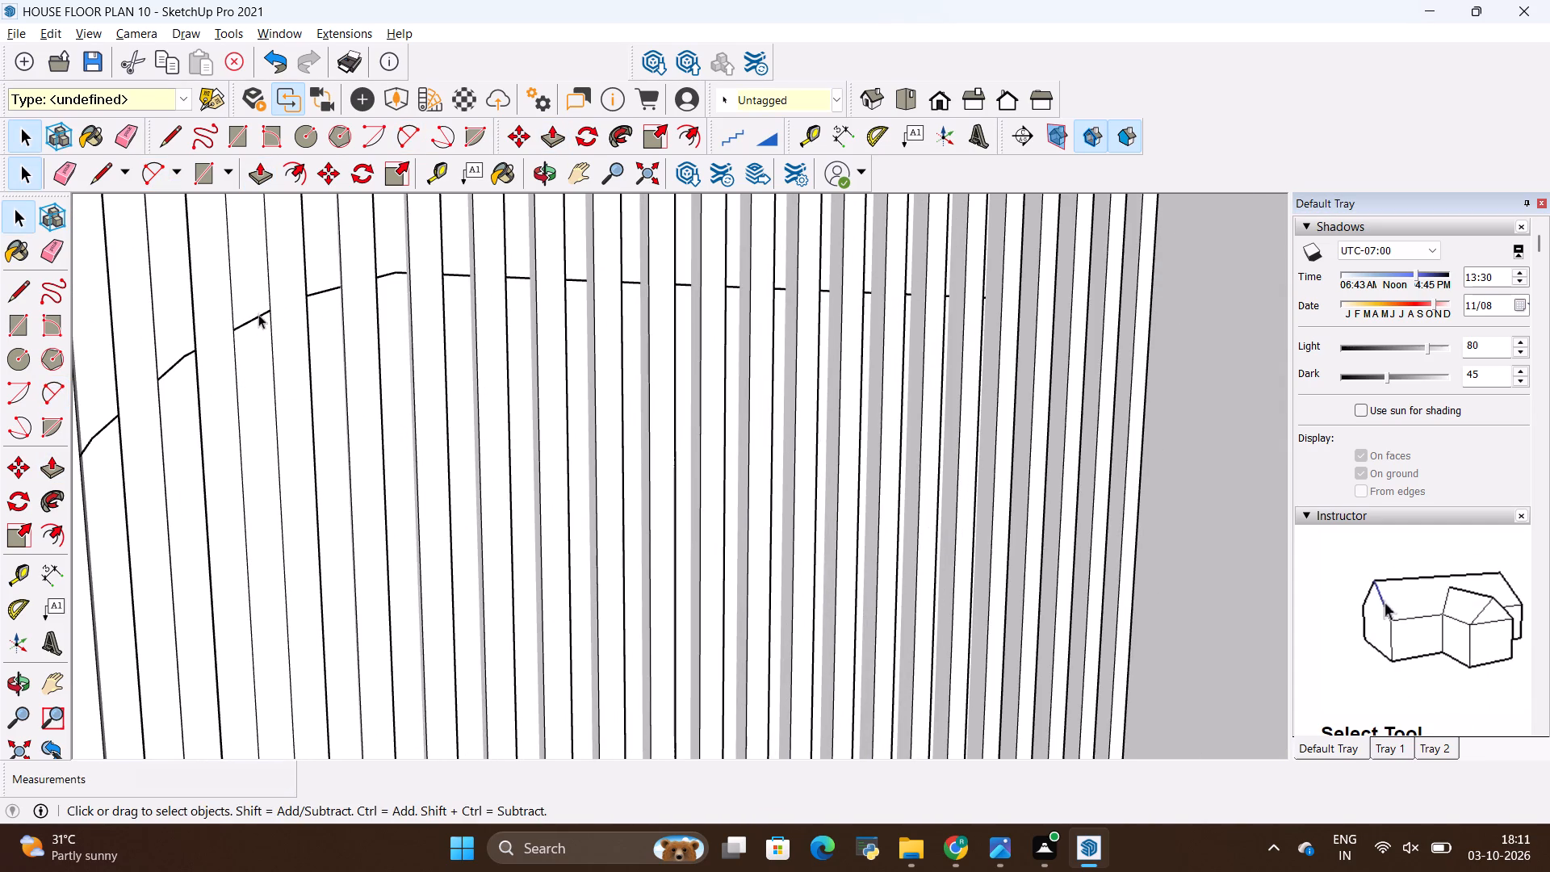
Draw a vertical line about 4' 8 7/16" long joining the outline's lower and upper edges at the shelf-unit side.
scroll(217, 416, down, 7)
middle_drag(612, 449, 459, 434)
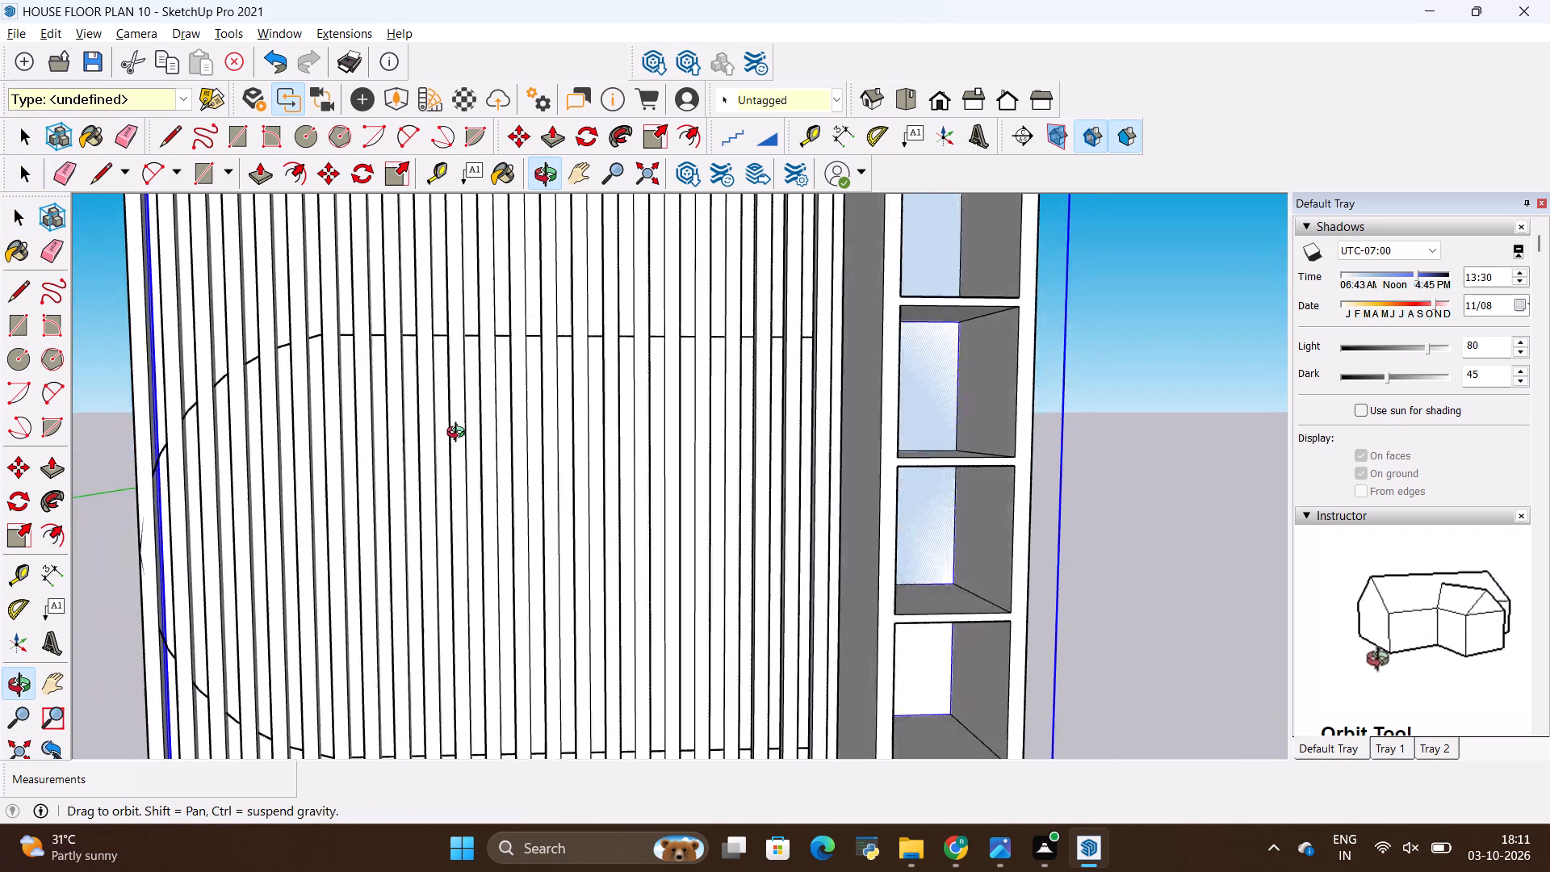
middle_drag(459, 434, 425, 451)
scroll(799, 732, up, 2)
scroll(755, 499, down, 4)
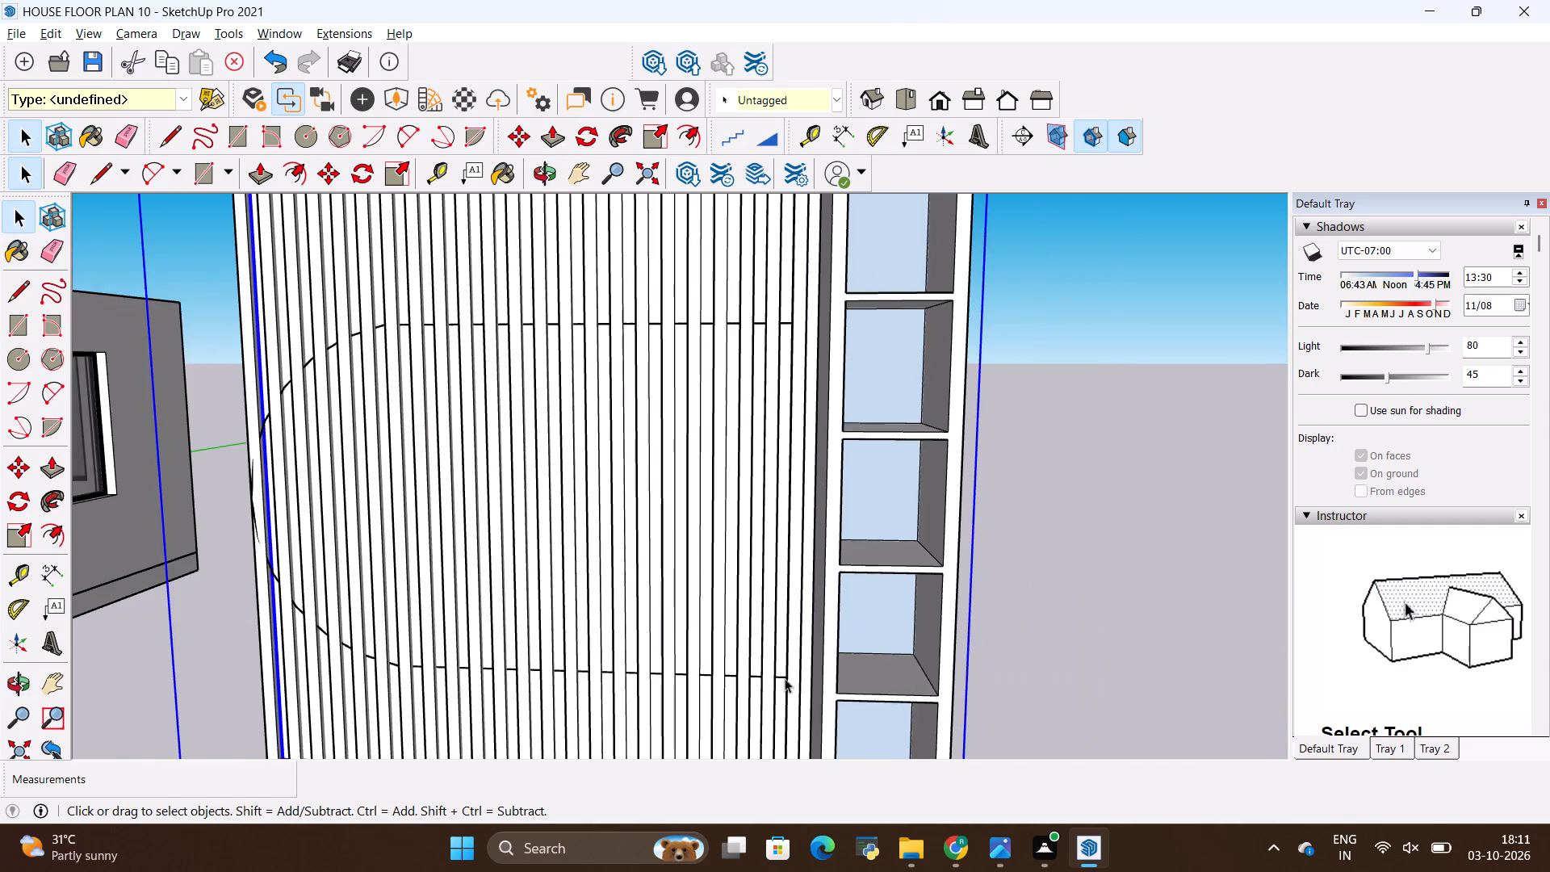
scroll(785, 681, up, 7)
key(l)
scroll(777, 702, up, 6)
middle_drag(770, 665, 779, 660)
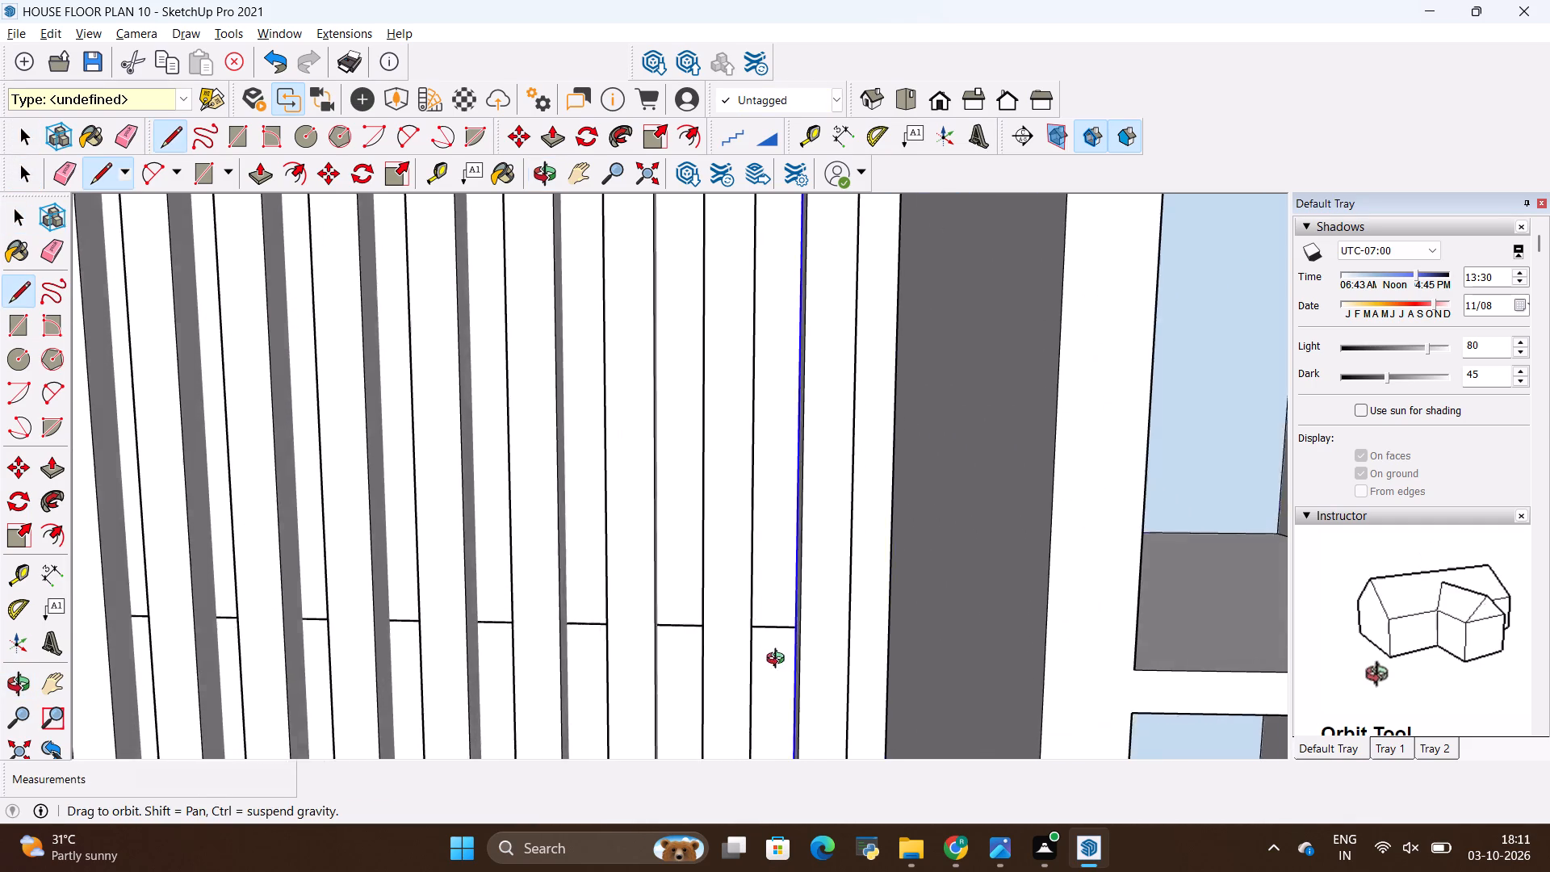
middle_drag(779, 660, 821, 660)
click(772, 626)
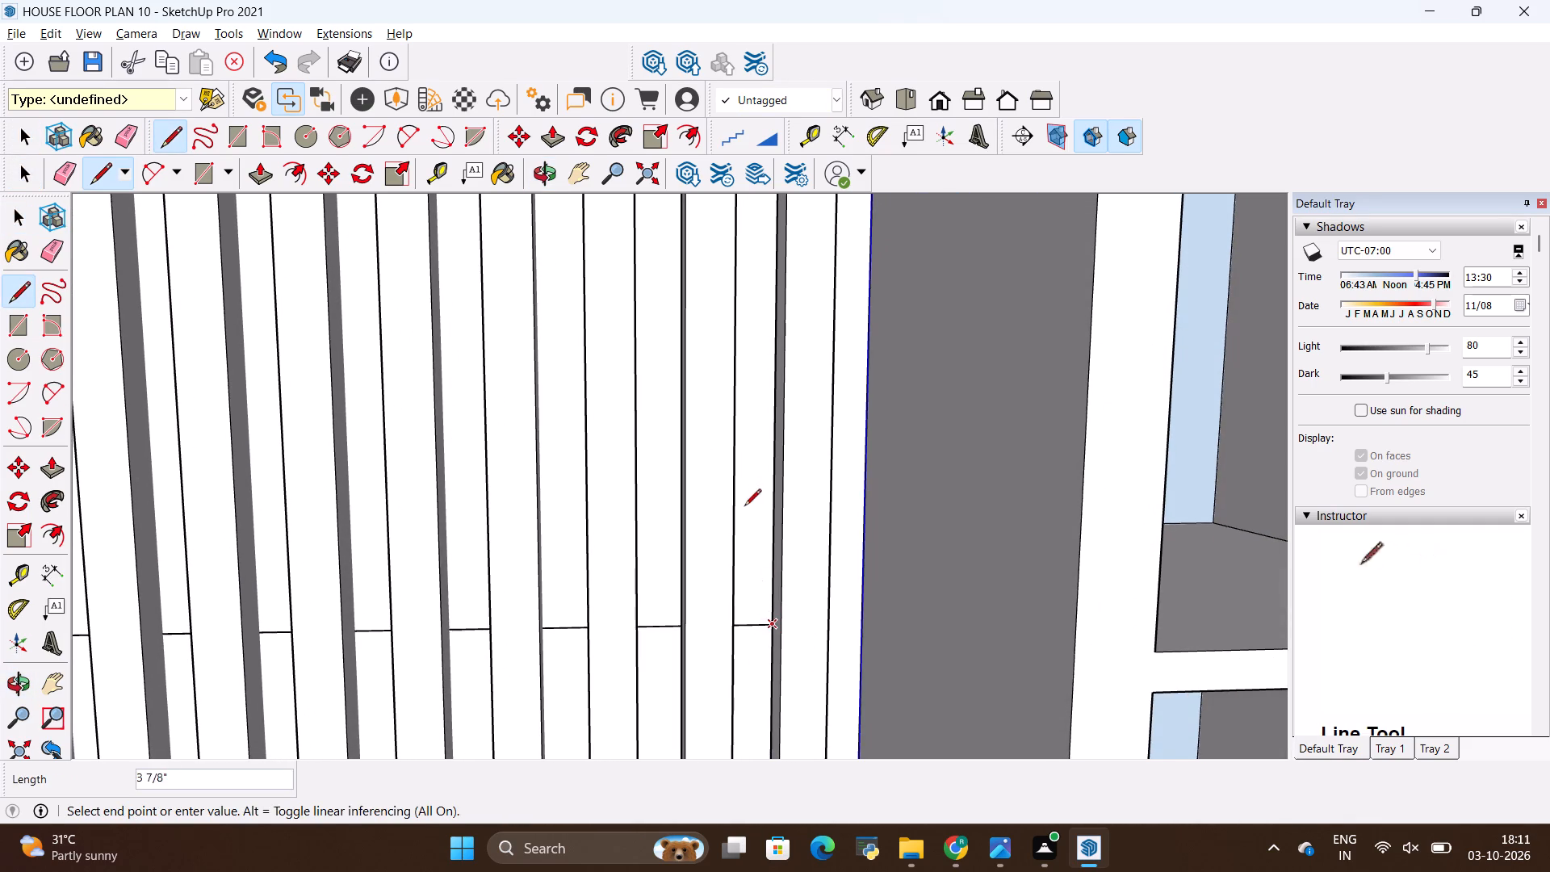
scroll(744, 501, down, 14)
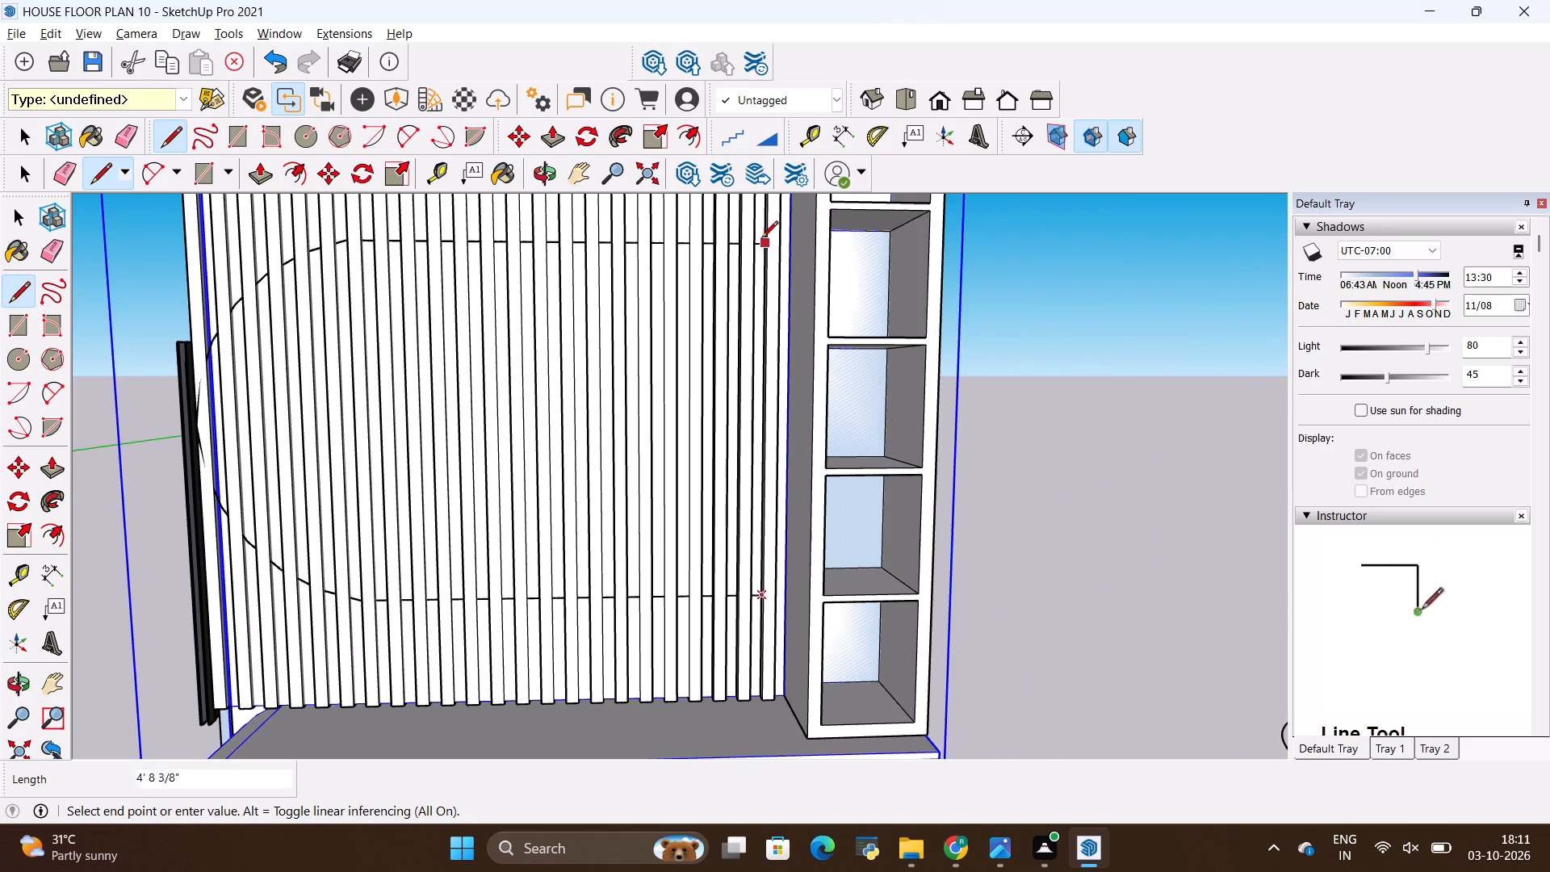
scroll(761, 229, up, 18)
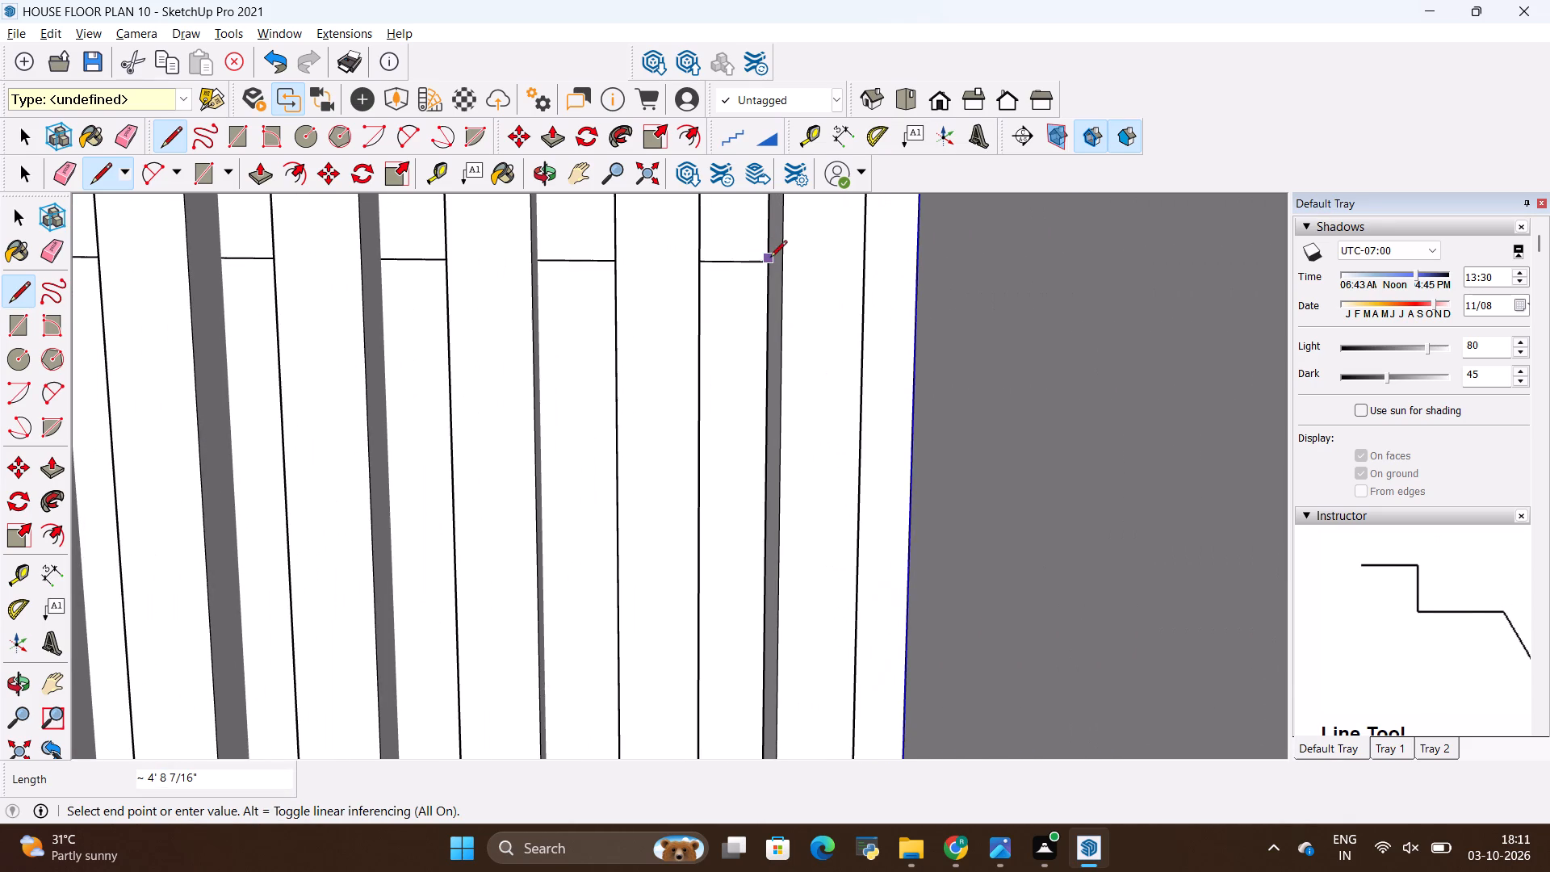
click(770, 258)
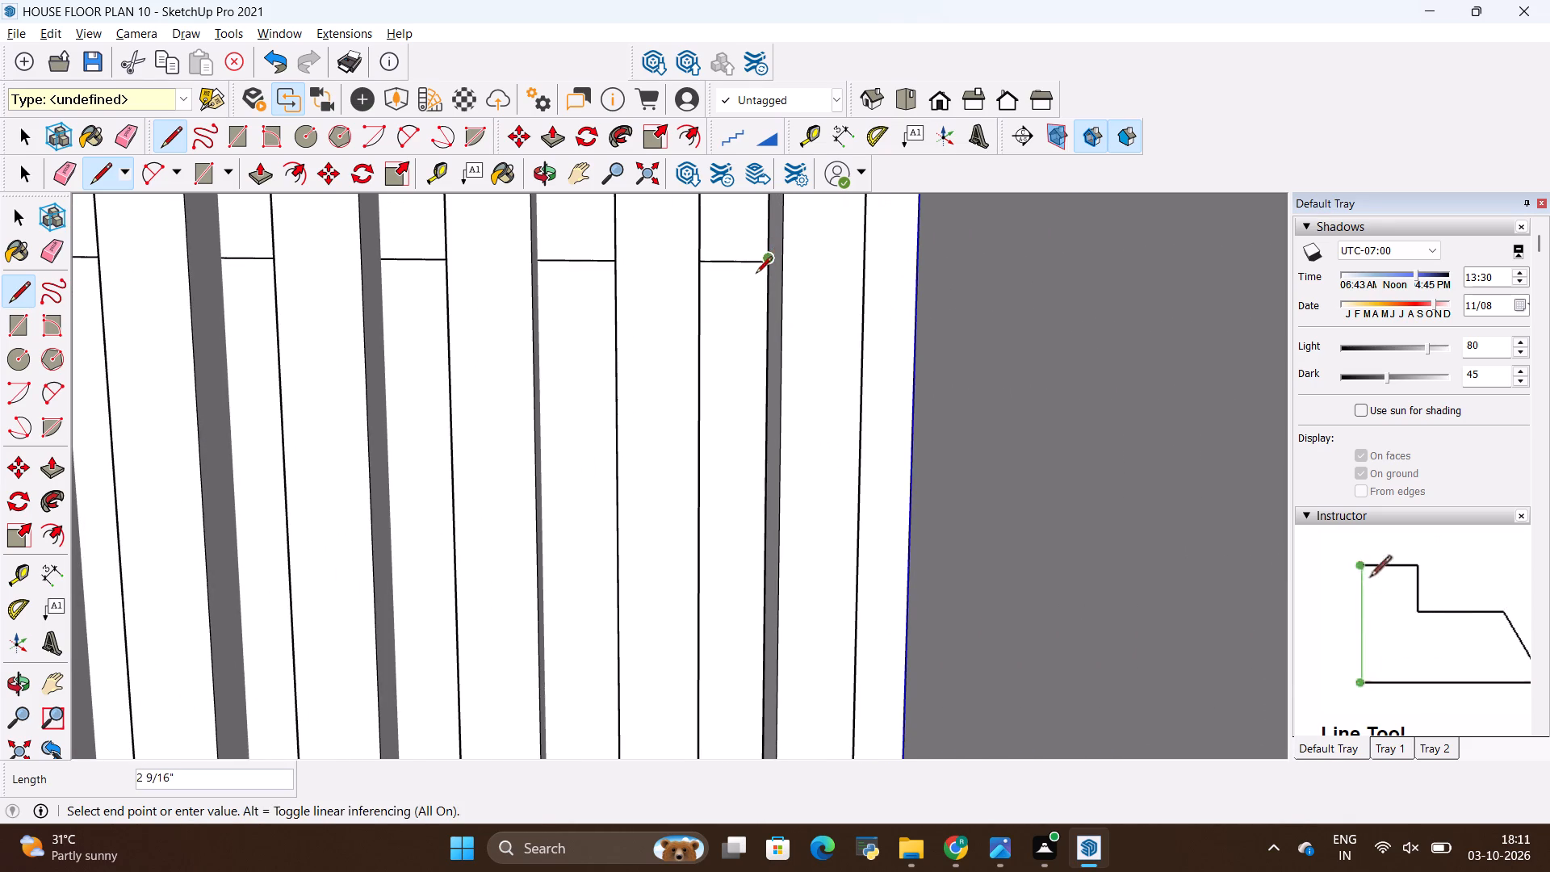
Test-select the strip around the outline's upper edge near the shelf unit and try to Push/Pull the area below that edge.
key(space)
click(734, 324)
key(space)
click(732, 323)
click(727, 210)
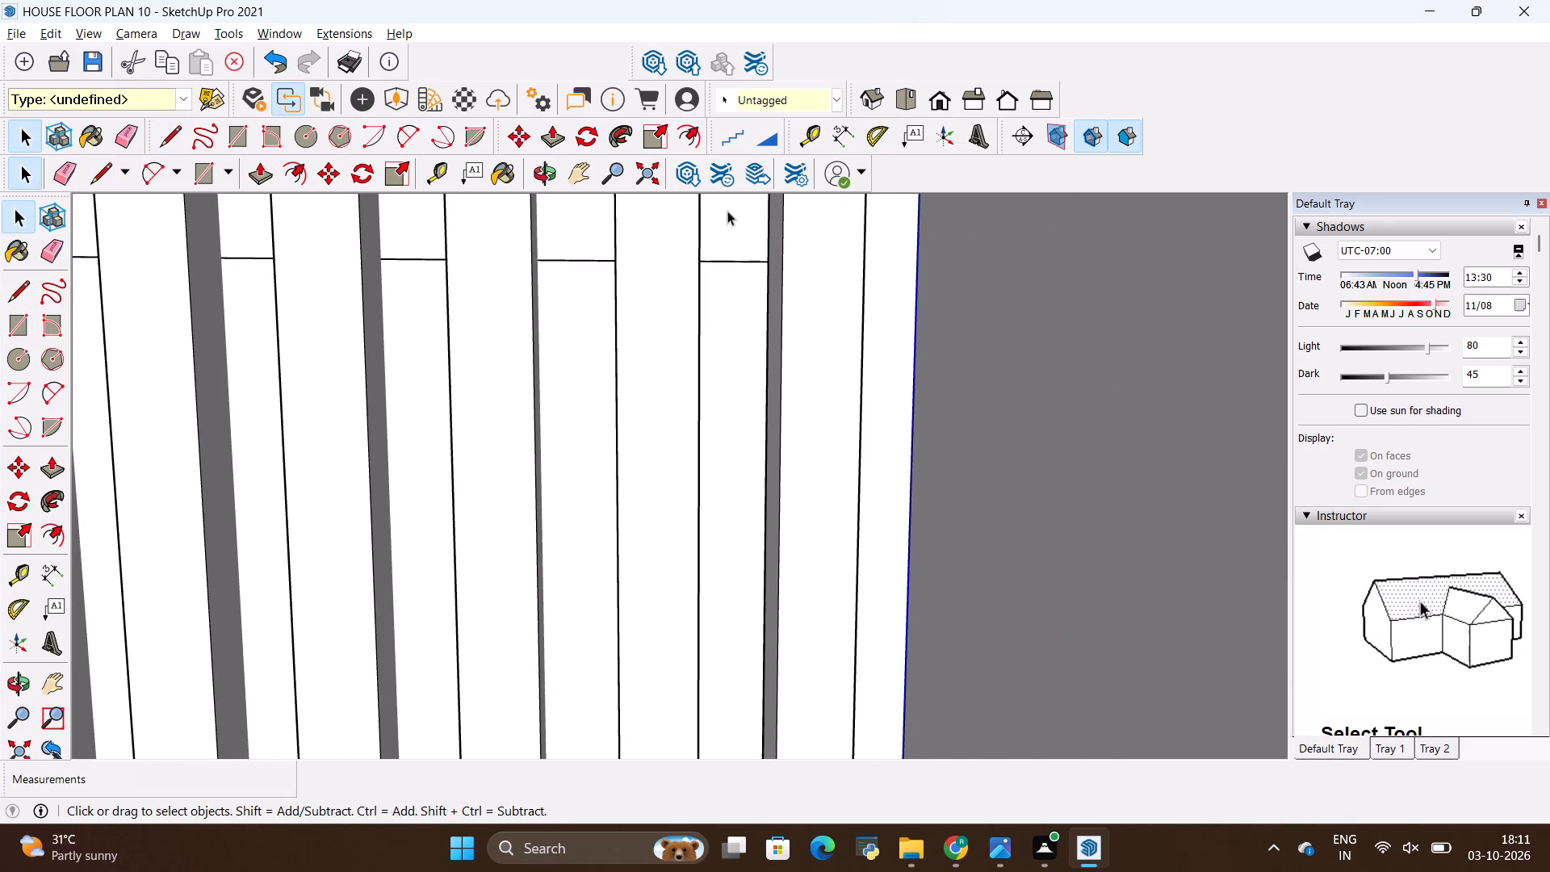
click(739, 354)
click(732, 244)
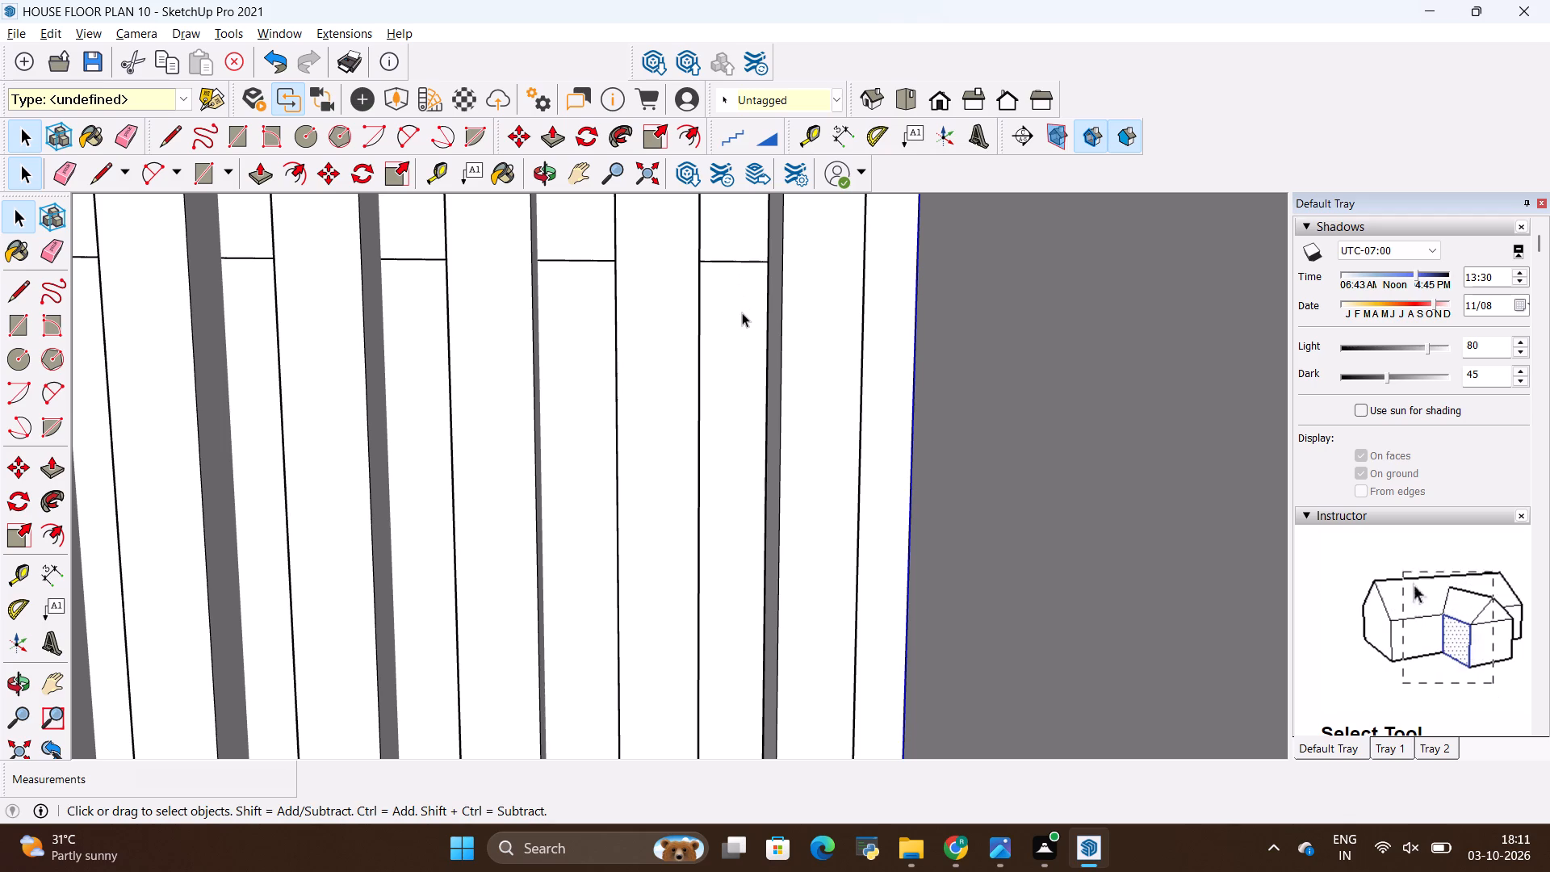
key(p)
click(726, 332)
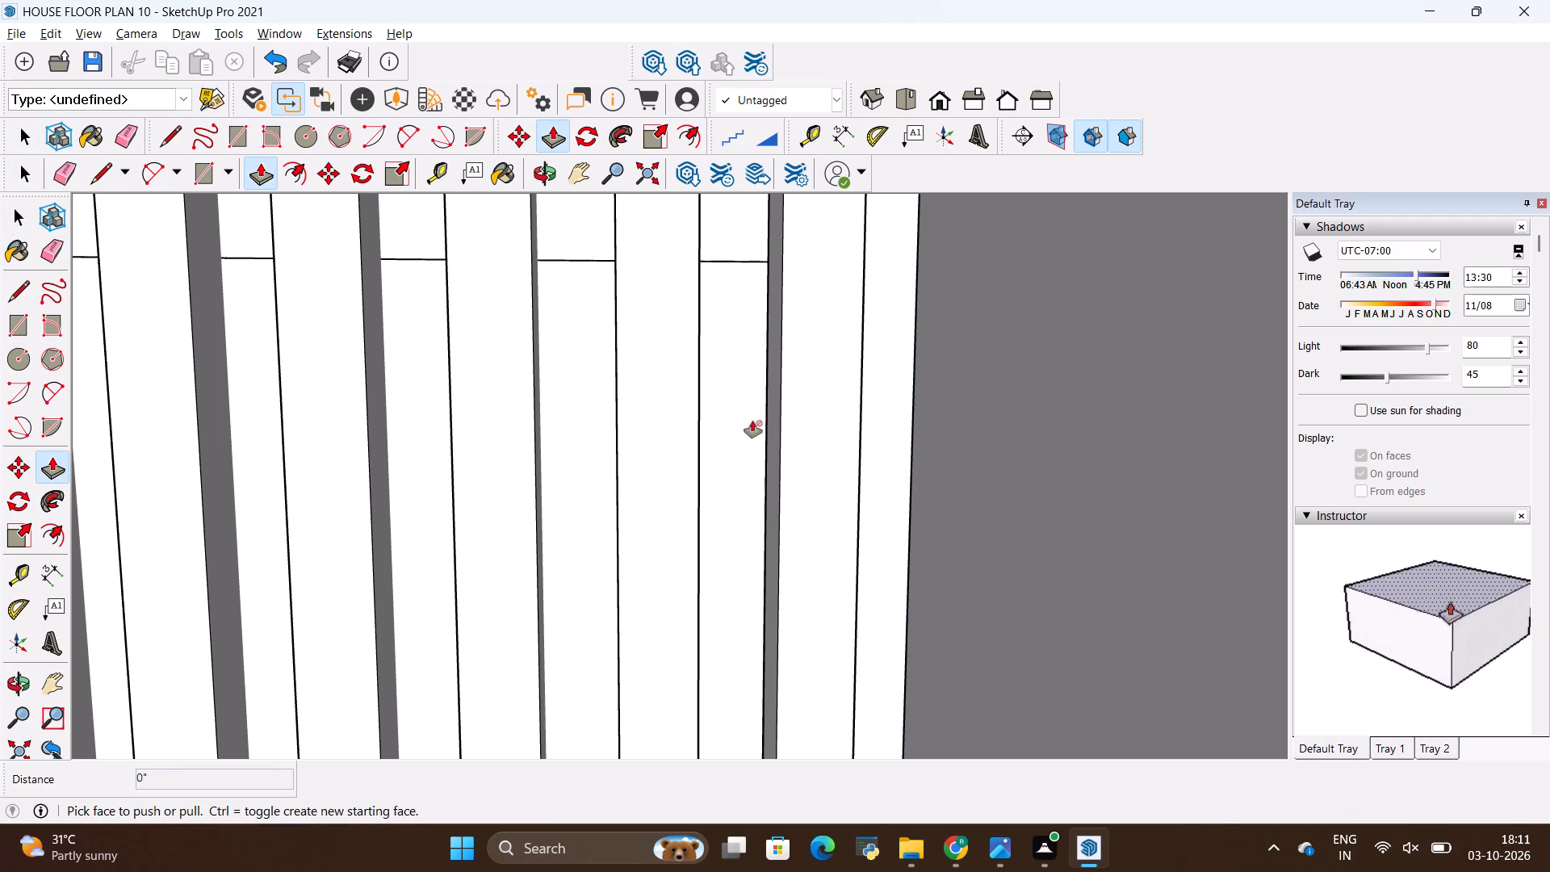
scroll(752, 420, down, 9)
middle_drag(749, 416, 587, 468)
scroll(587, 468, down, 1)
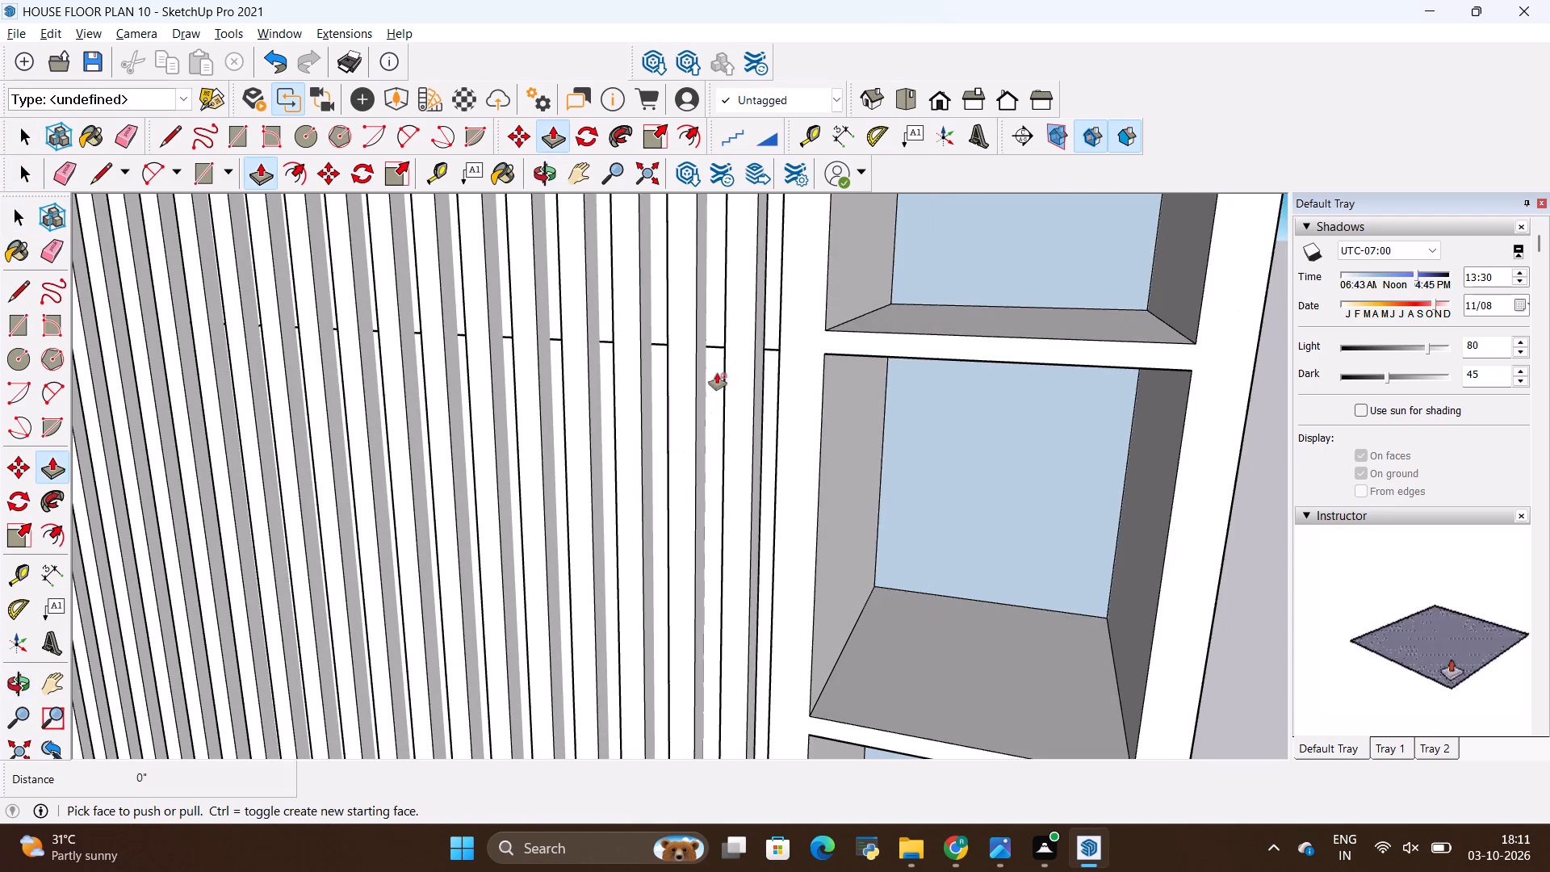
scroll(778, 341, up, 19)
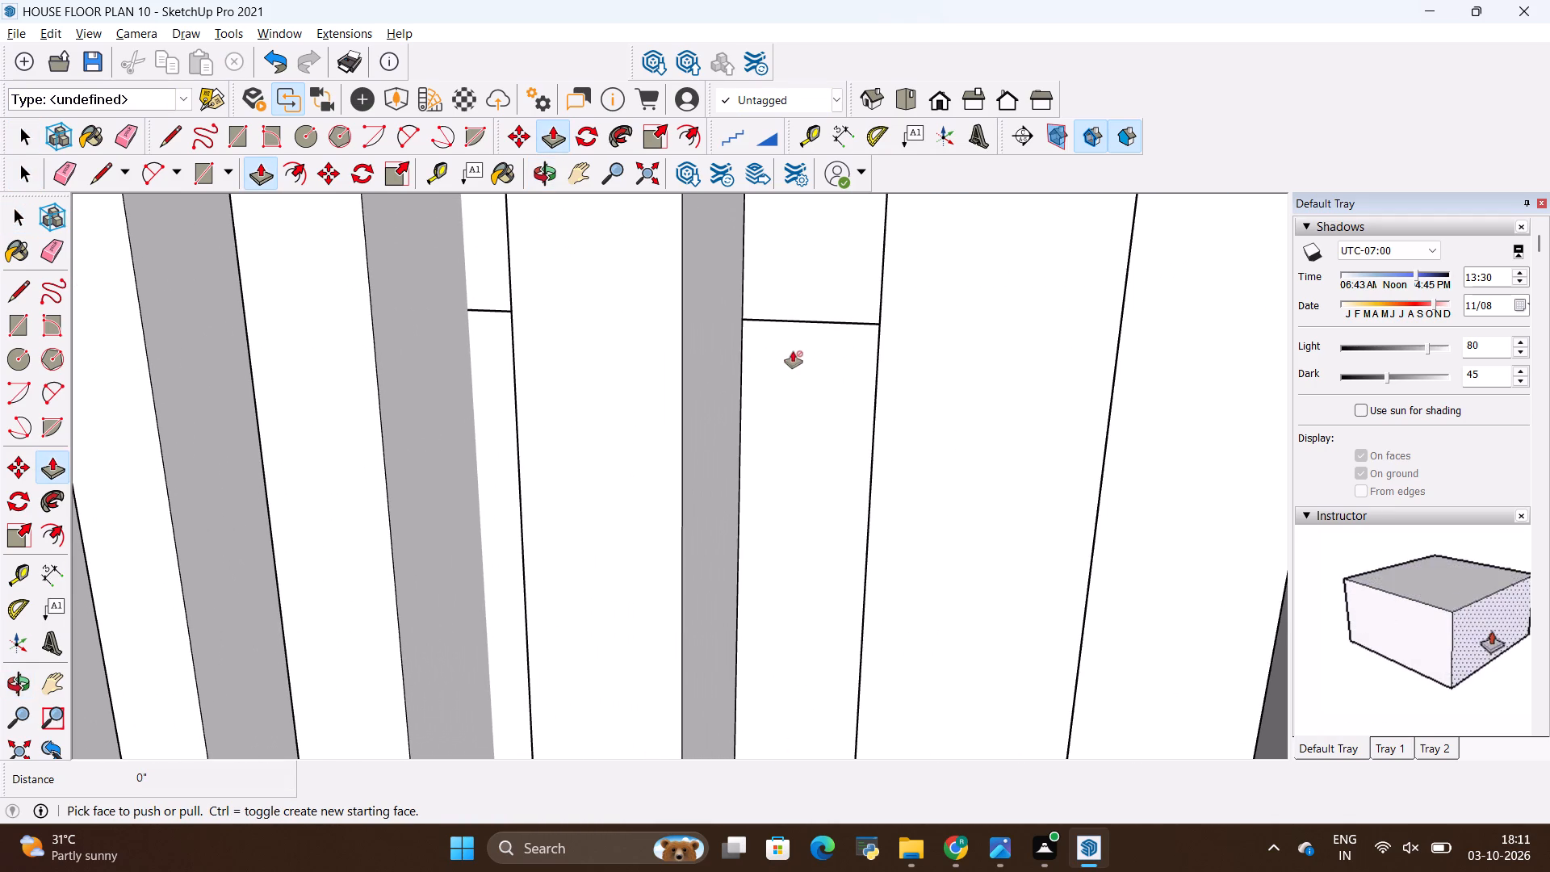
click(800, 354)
Open the backing panel behind the slats for editing and test-select its face above and below the outline's upper edge.
key(space)
click(776, 218)
triple_click(797, 374)
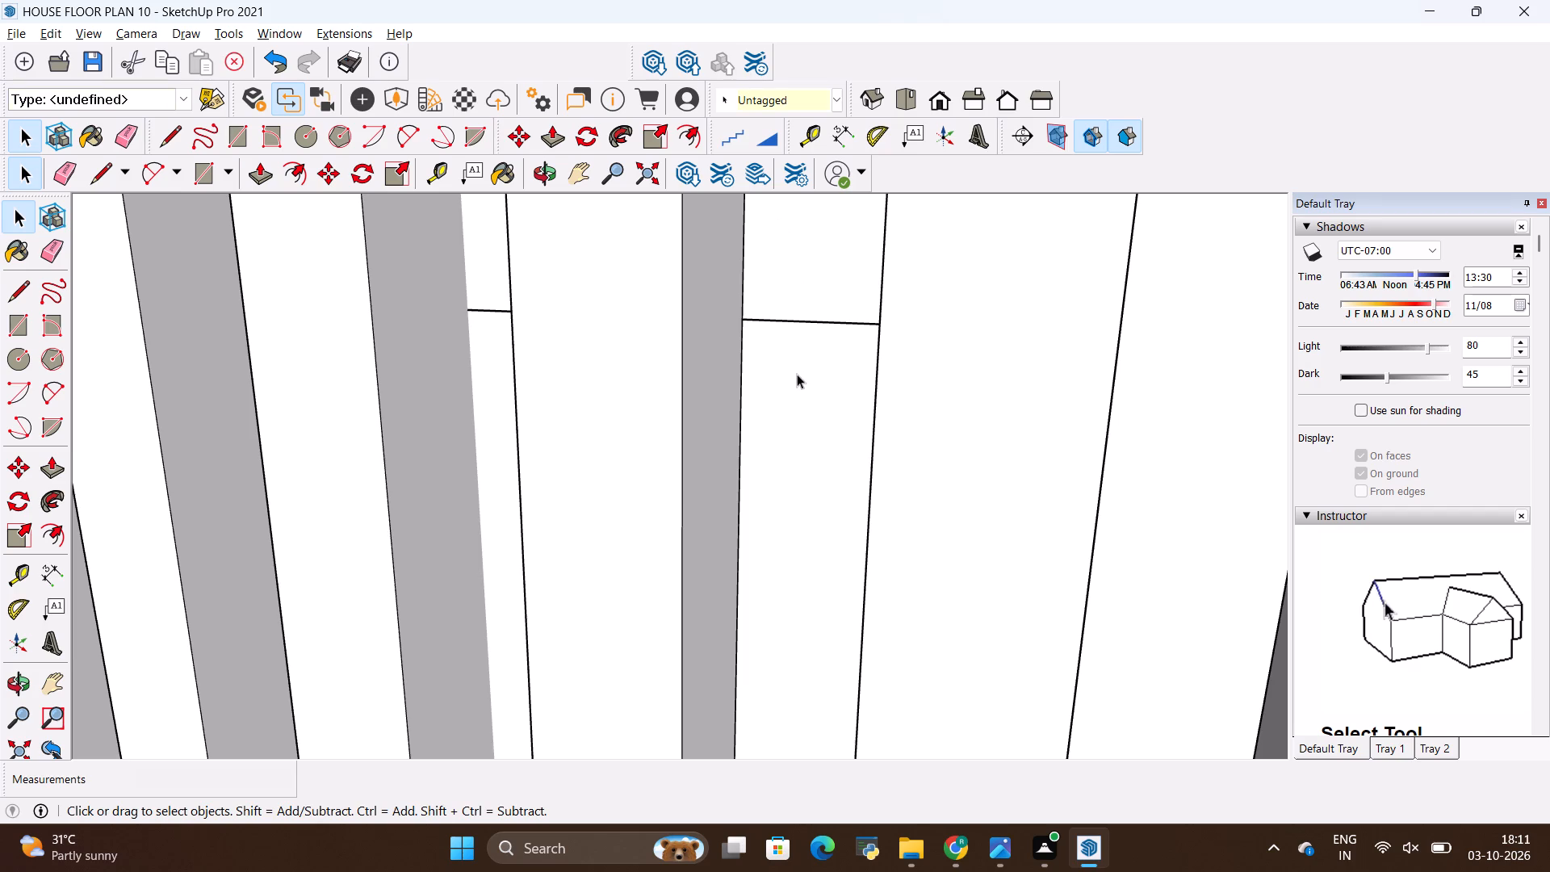
click(796, 375)
click(802, 285)
click(809, 373)
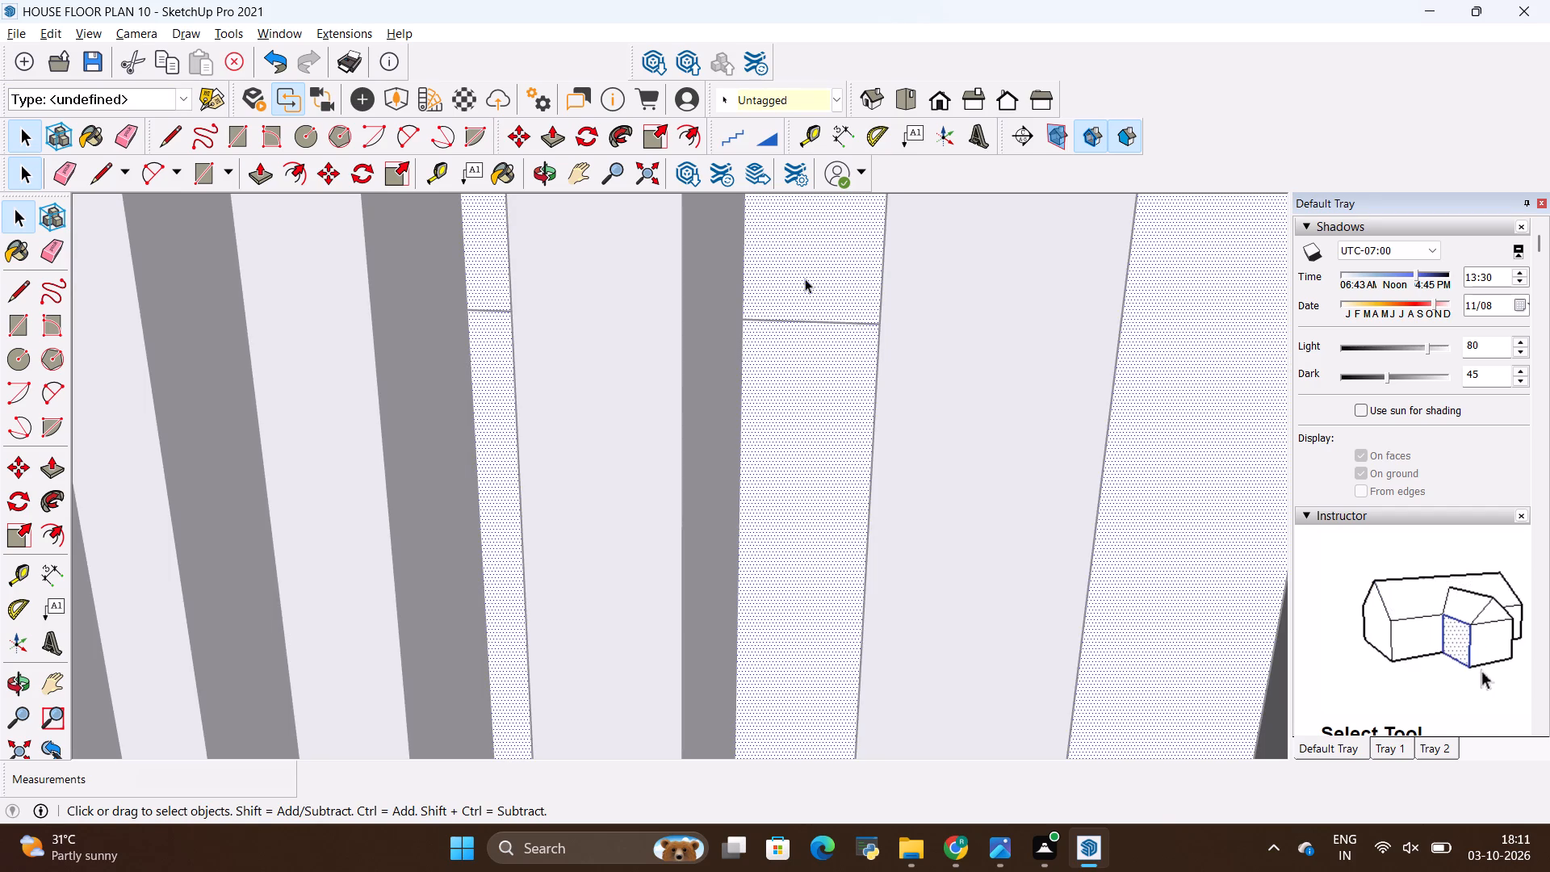
click(805, 276)
Trace the outline's upper edge on the backing panel with a line about 5' 4" long from the shelf-side corner to the arc's start.
scroll(812, 416, down, 16)
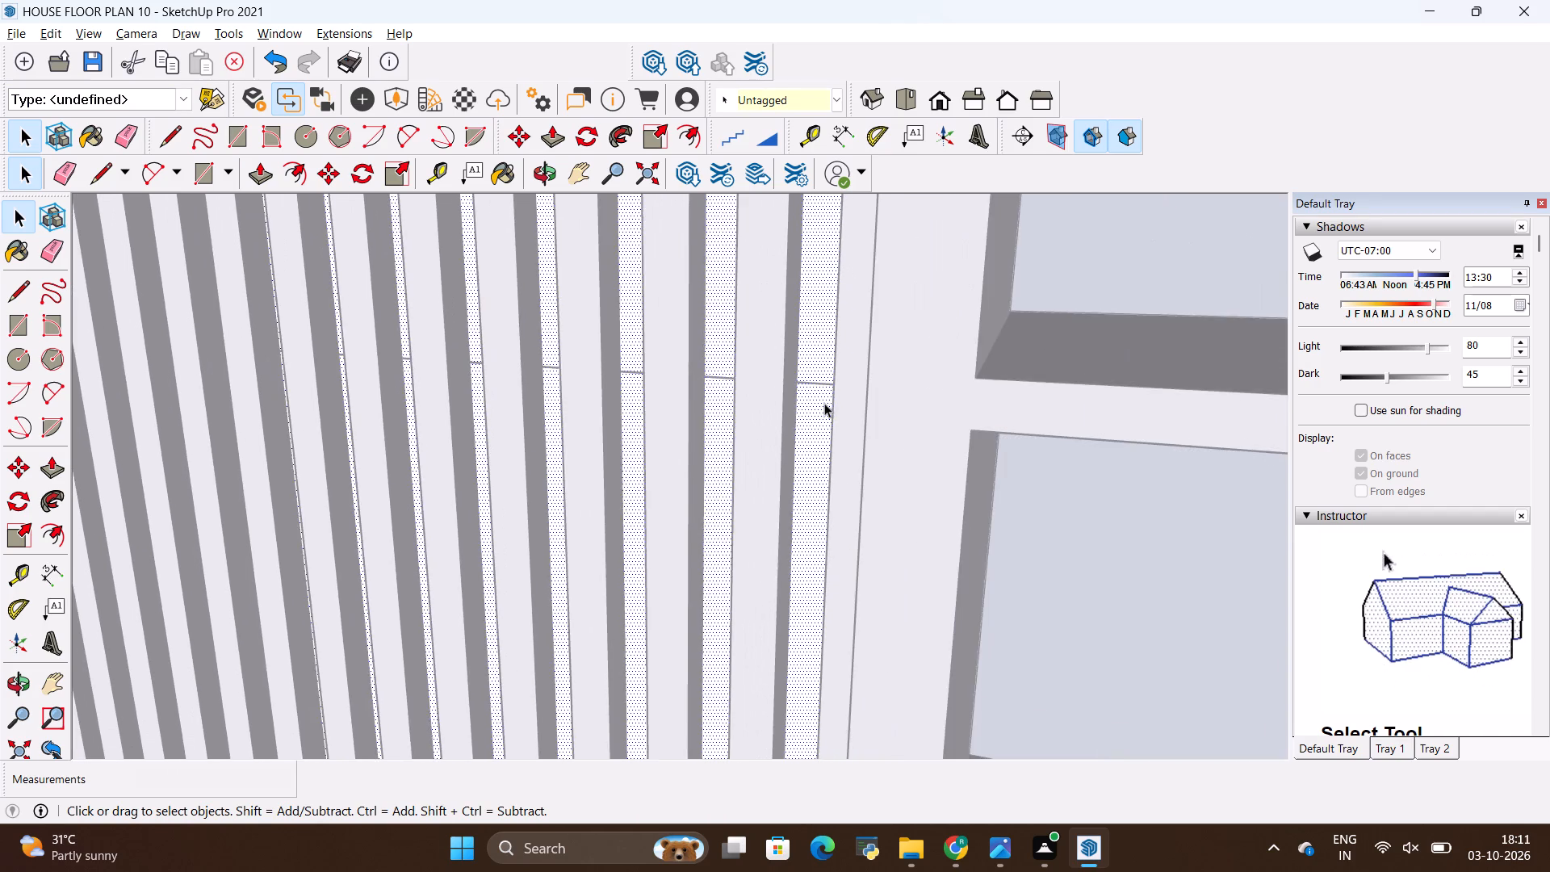
scroll(824, 403, down, 2)
scroll(748, 459, down, 3)
scroll(738, 456, up, 4)
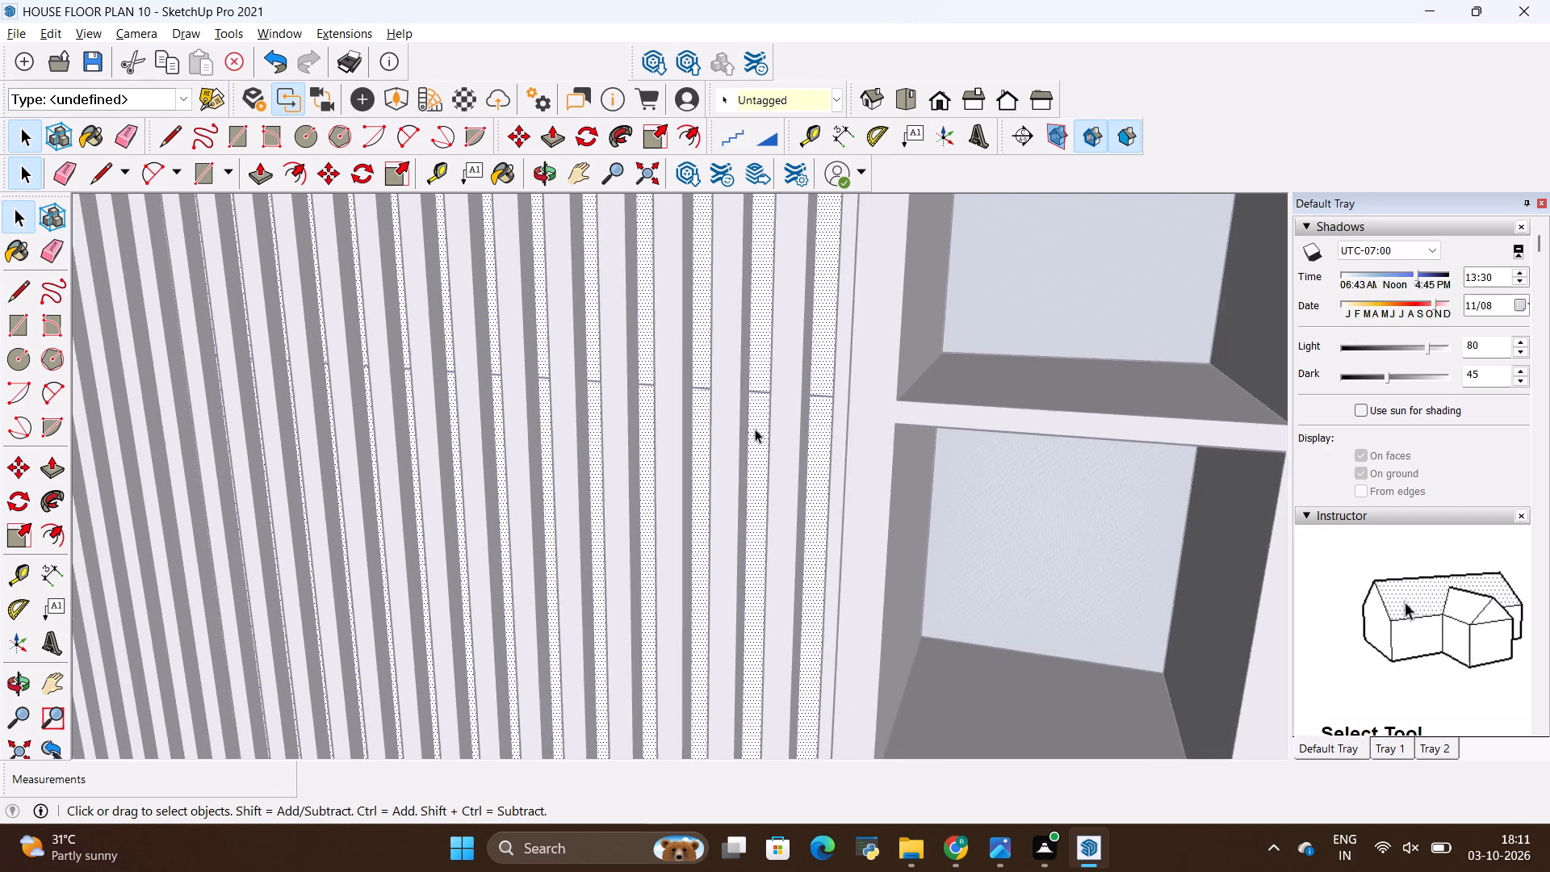
scroll(755, 429, up, 8)
middle_drag(788, 411, 906, 446)
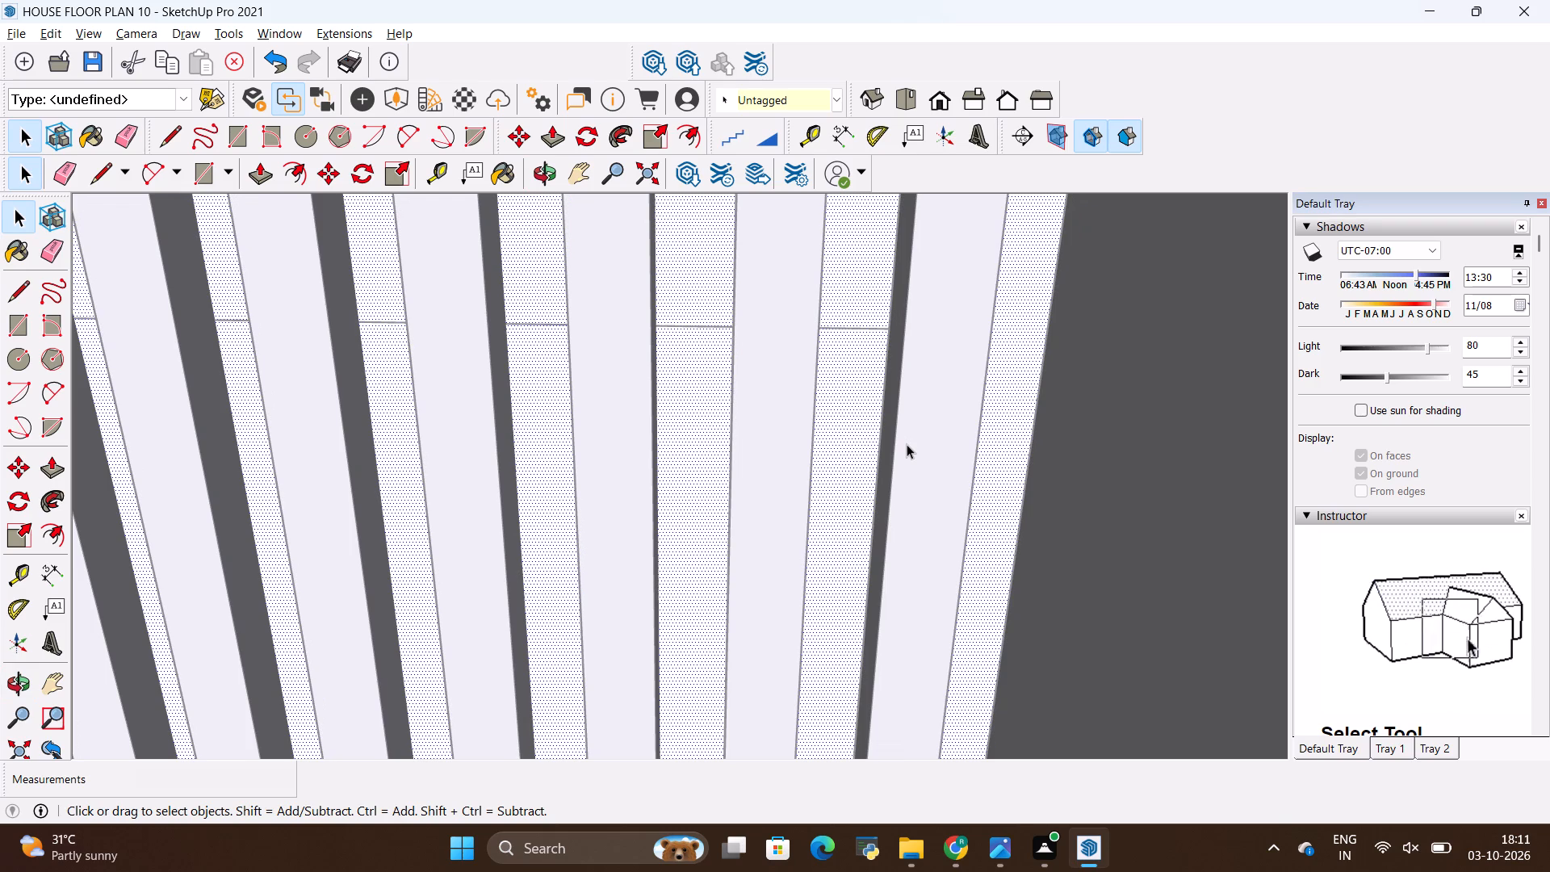
key(l)
click(887, 325)
scroll(836, 377, down, 3)
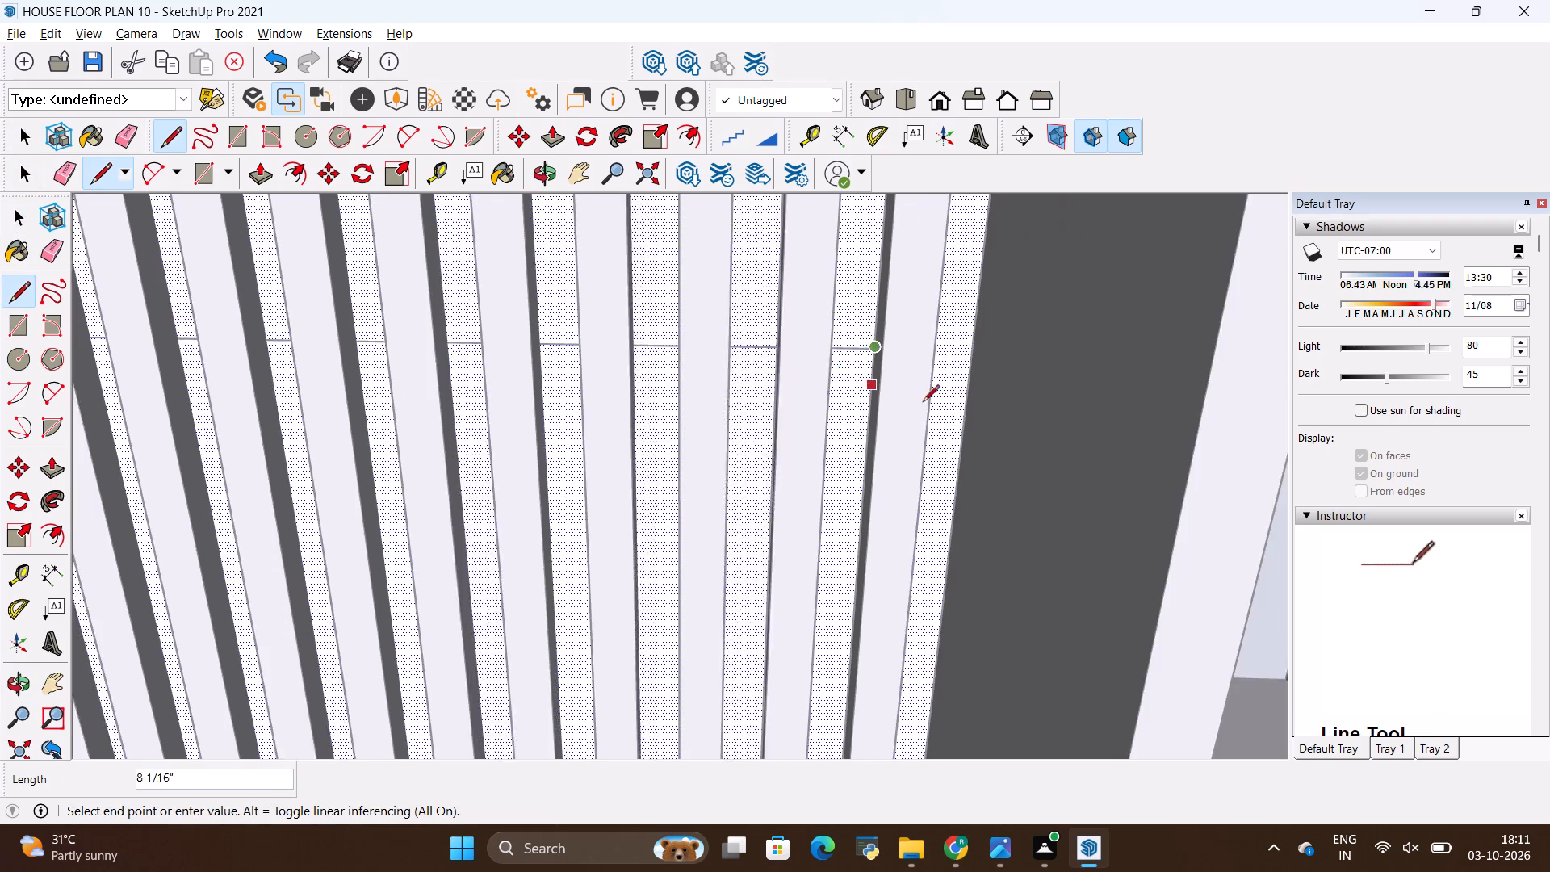
scroll(923, 403, down, 20)
scroll(923, 403, down, 1)
scroll(730, 358, up, 8)
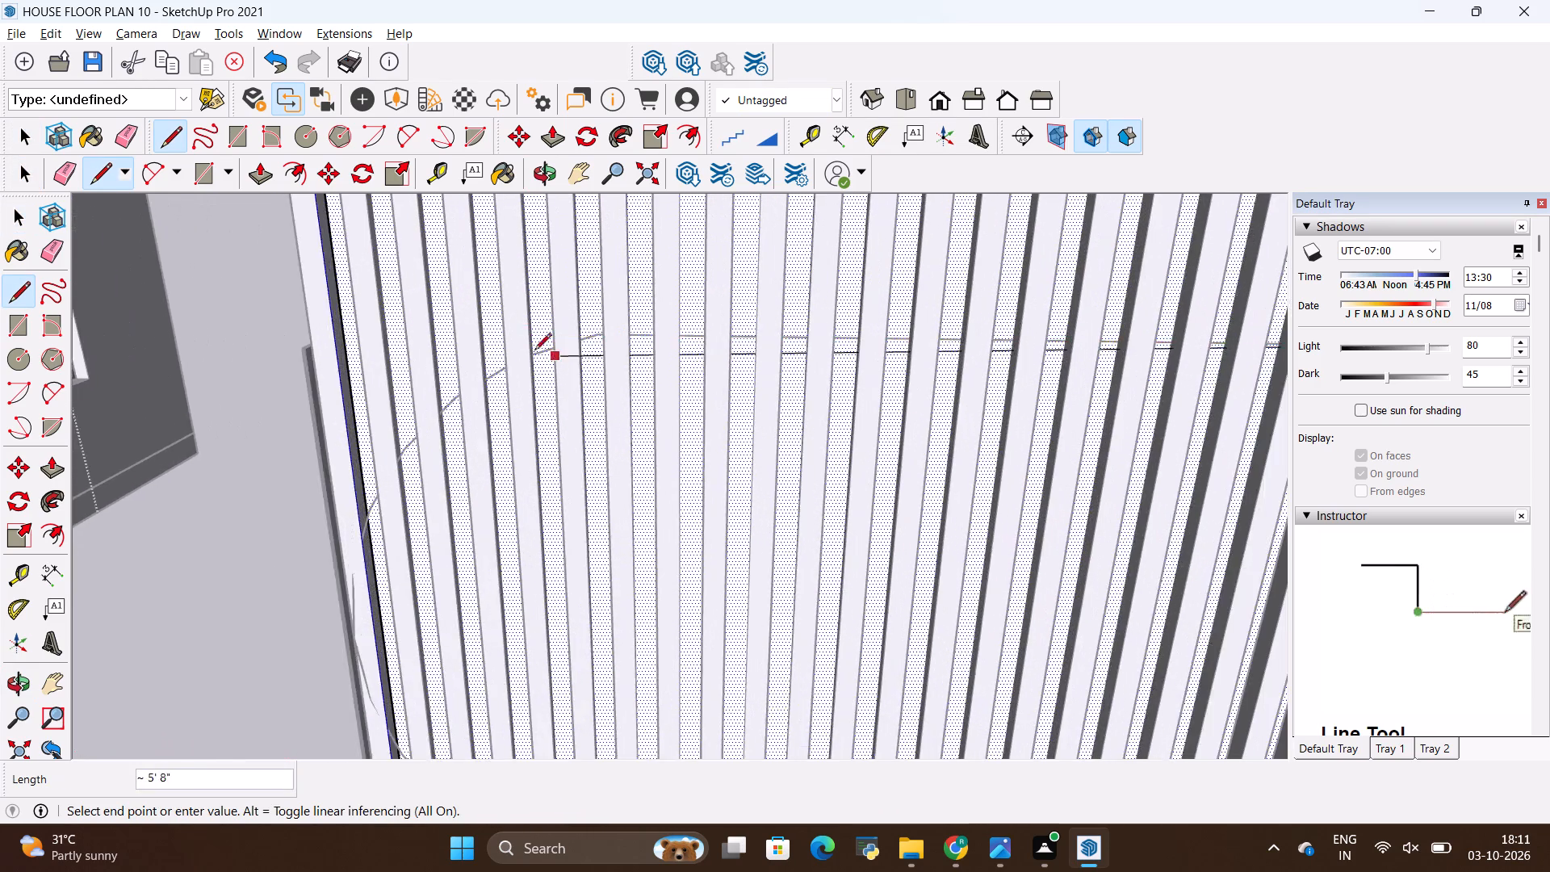
scroll(534, 351, up, 17)
scroll(667, 373, up, 2)
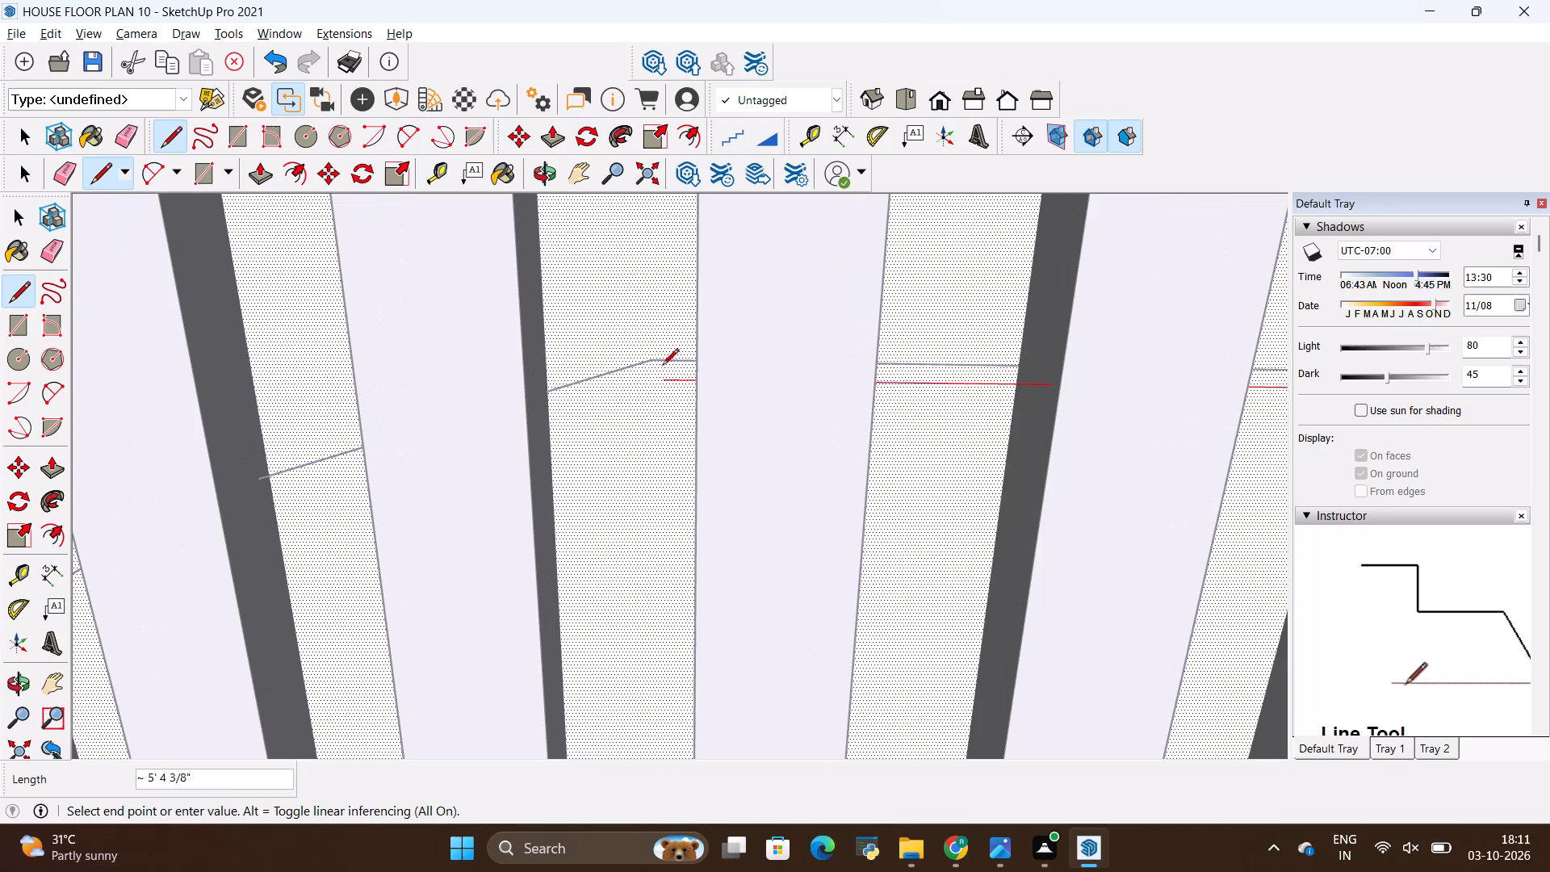
click(655, 362)
scroll(609, 399, down, 5)
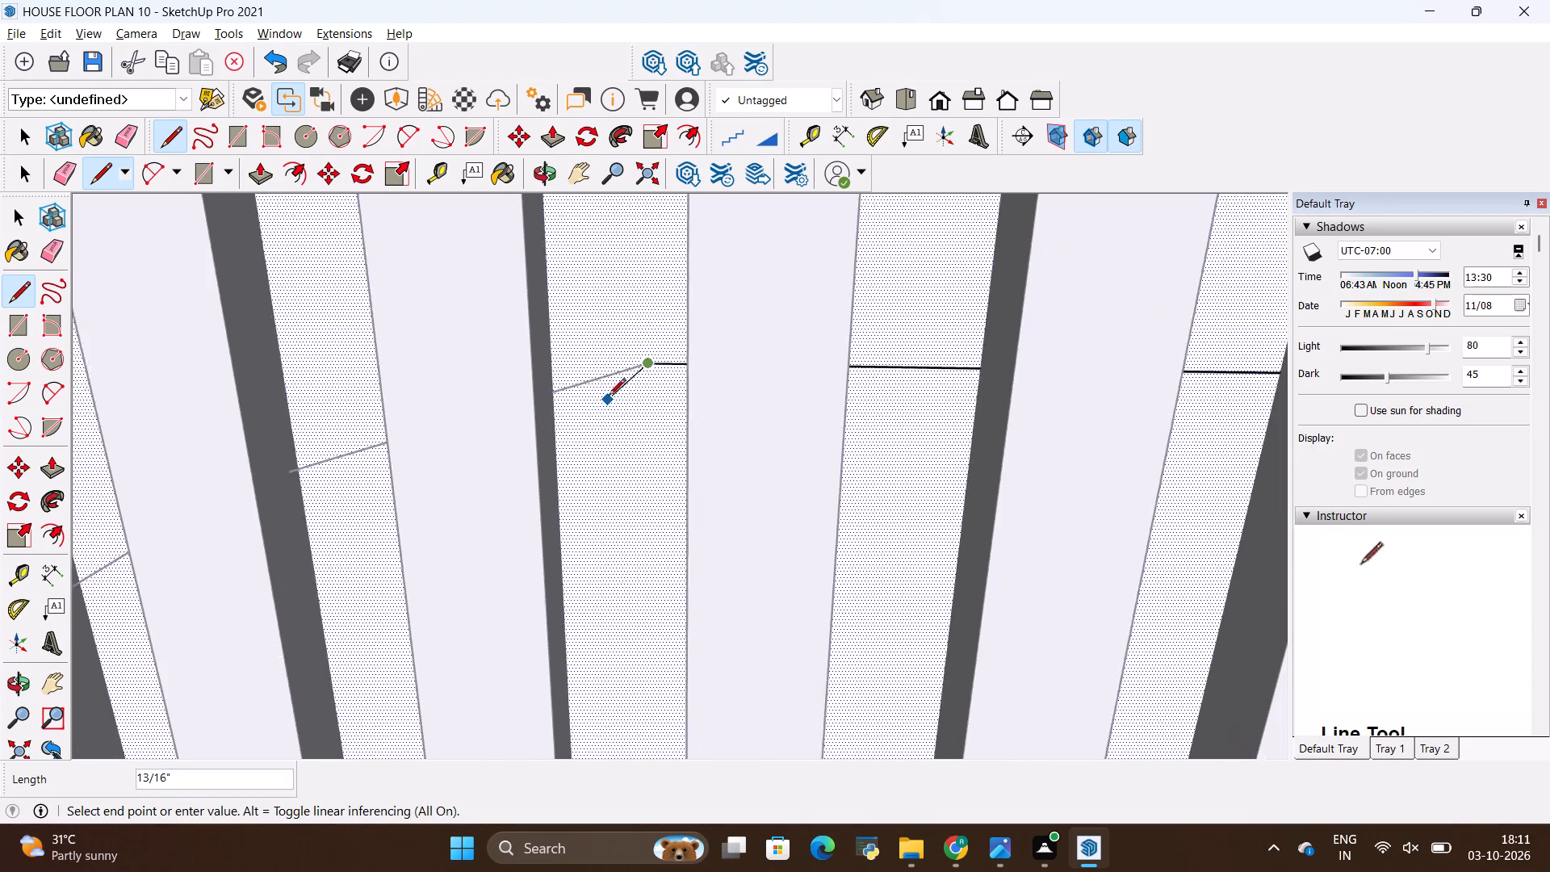
key(Escape)
Trace the outline's lower edge on the backing panel with a line about 5' 4" long from the arc's lower end to the shelf-side corner.
scroll(611, 350, down, 18)
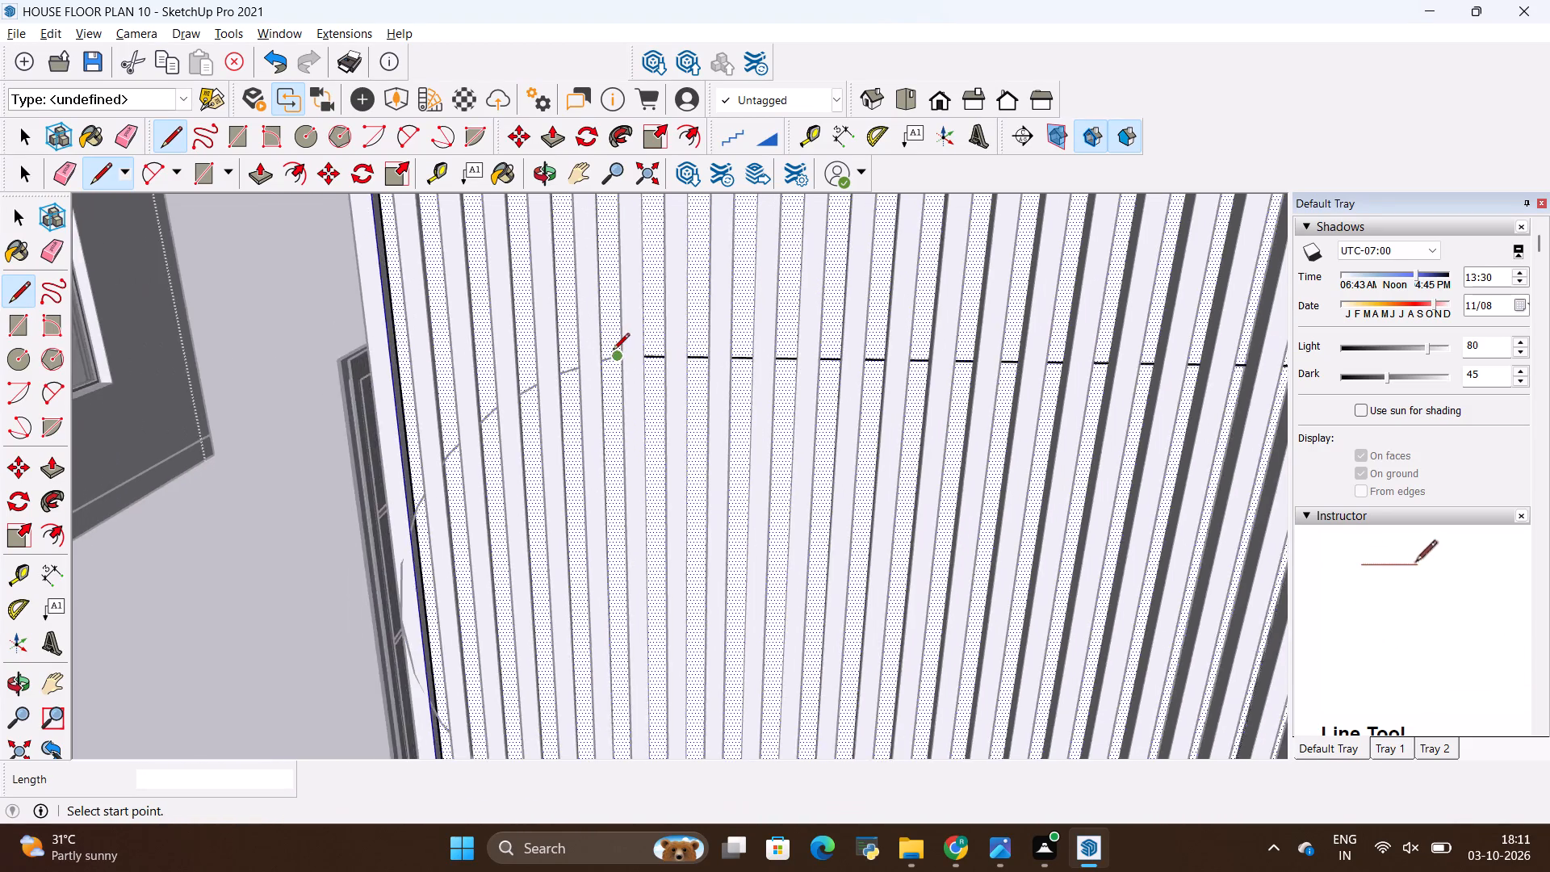
scroll(613, 351, down, 7)
scroll(633, 614, up, 9)
key(l)
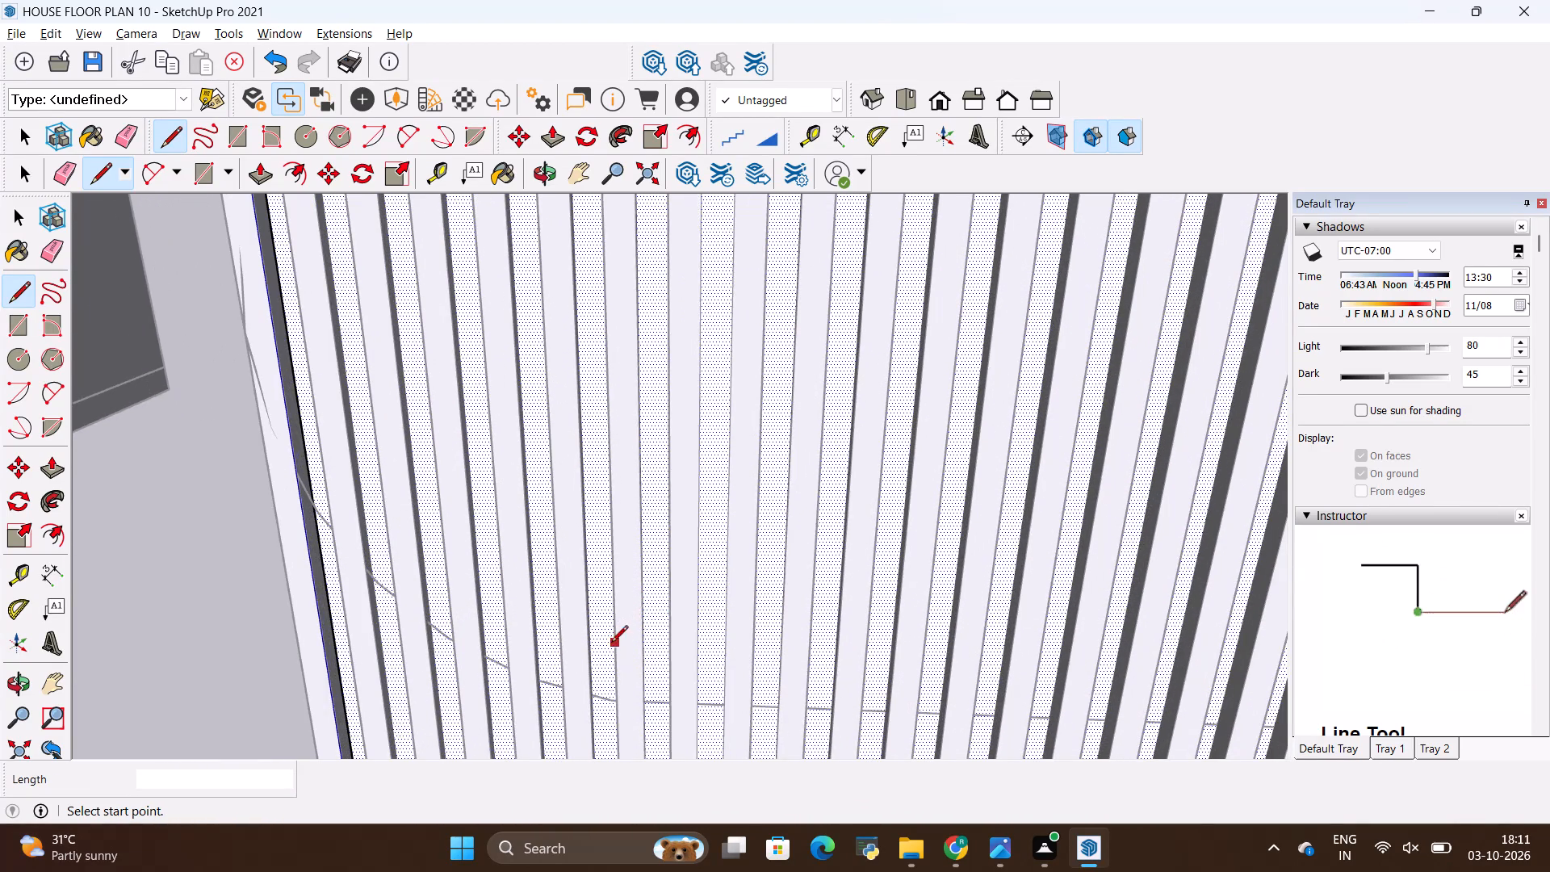
scroll(611, 644, up, 8)
scroll(584, 517, down, 4)
scroll(610, 704, up, 12)
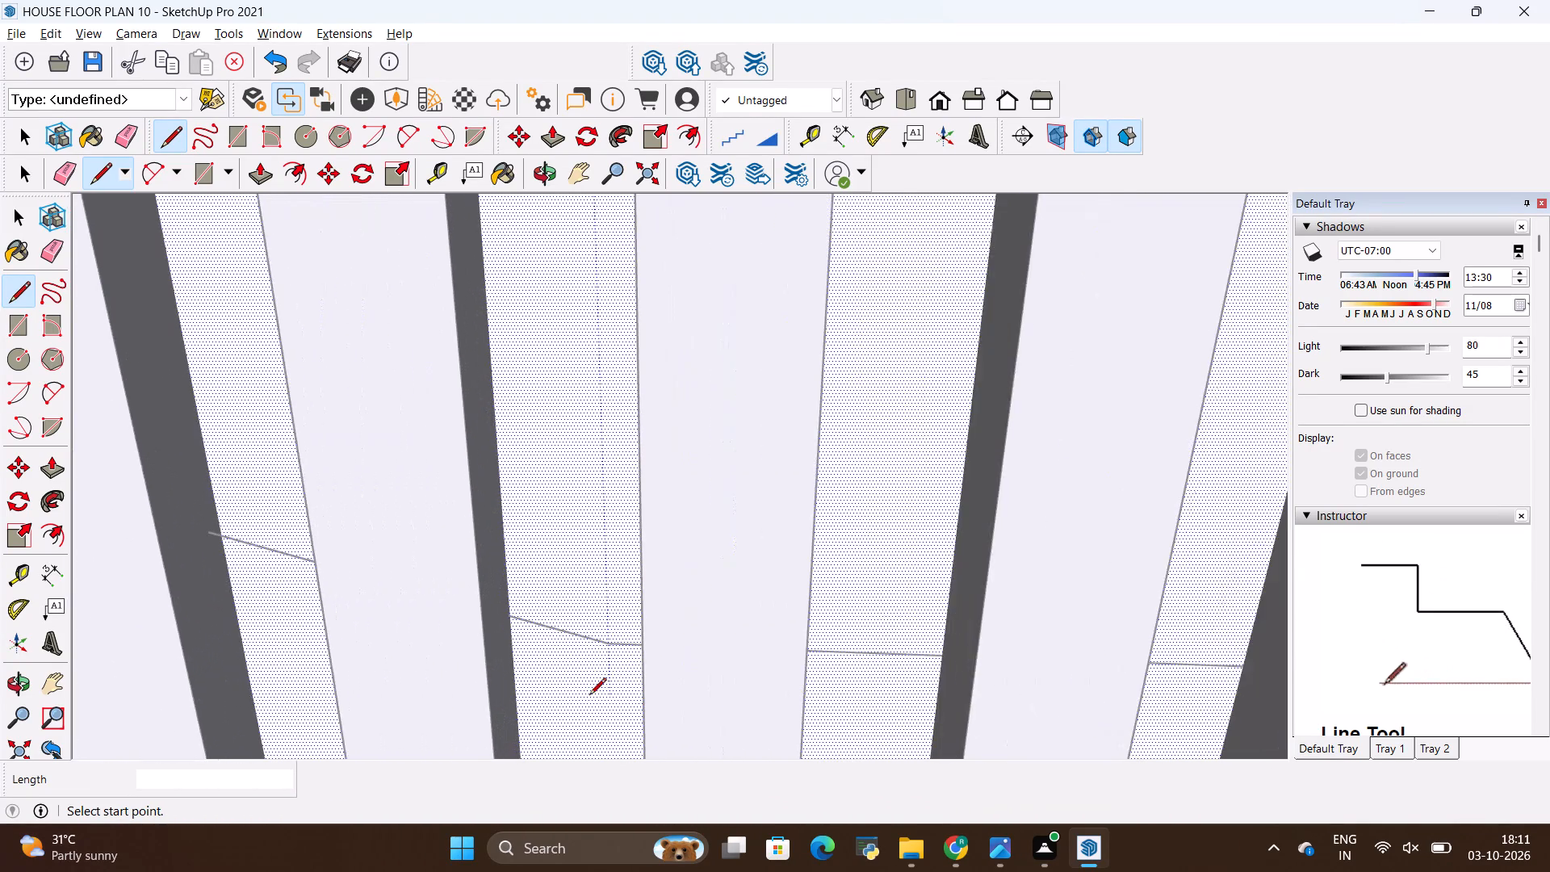
scroll(584, 710, up, 2)
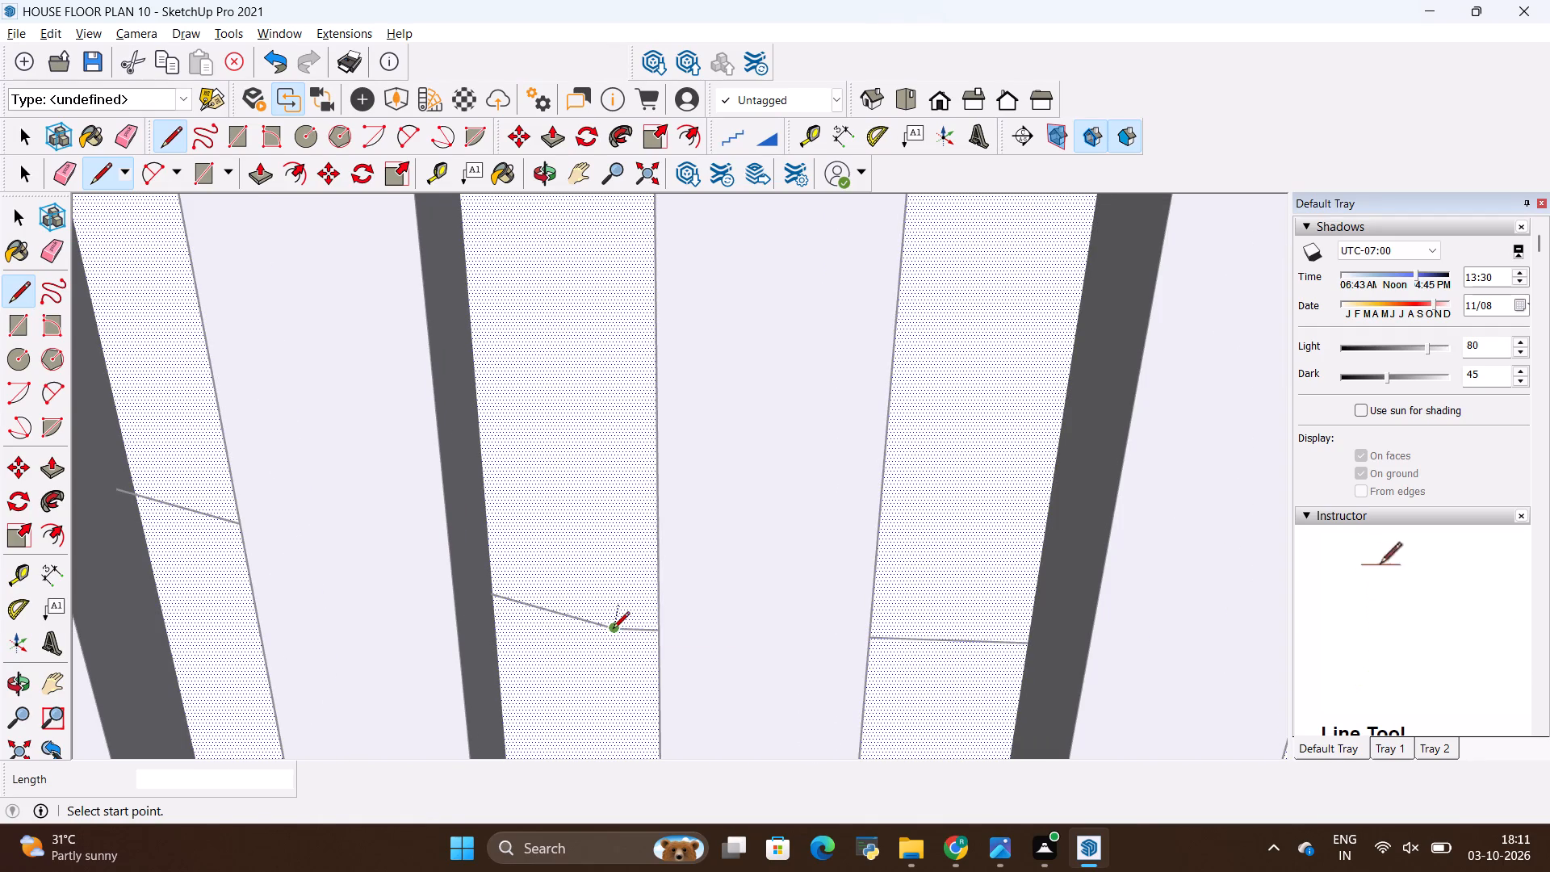
click(614, 630)
scroll(320, 619, down, 20)
scroll(320, 619, down, 14)
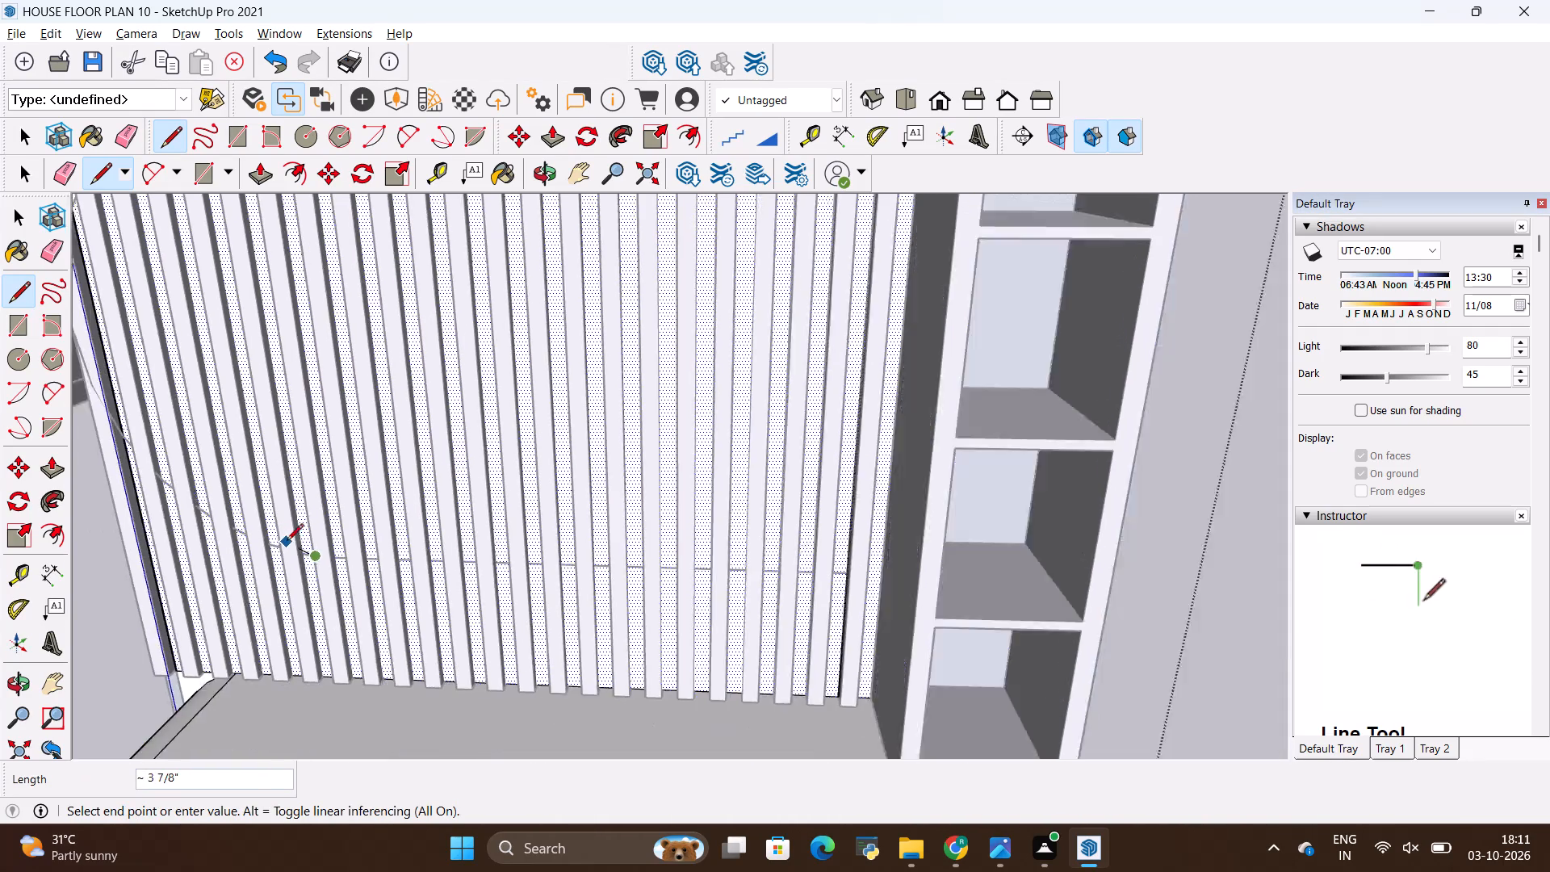
scroll(287, 542, down, 2)
scroll(531, 561, up, 20)
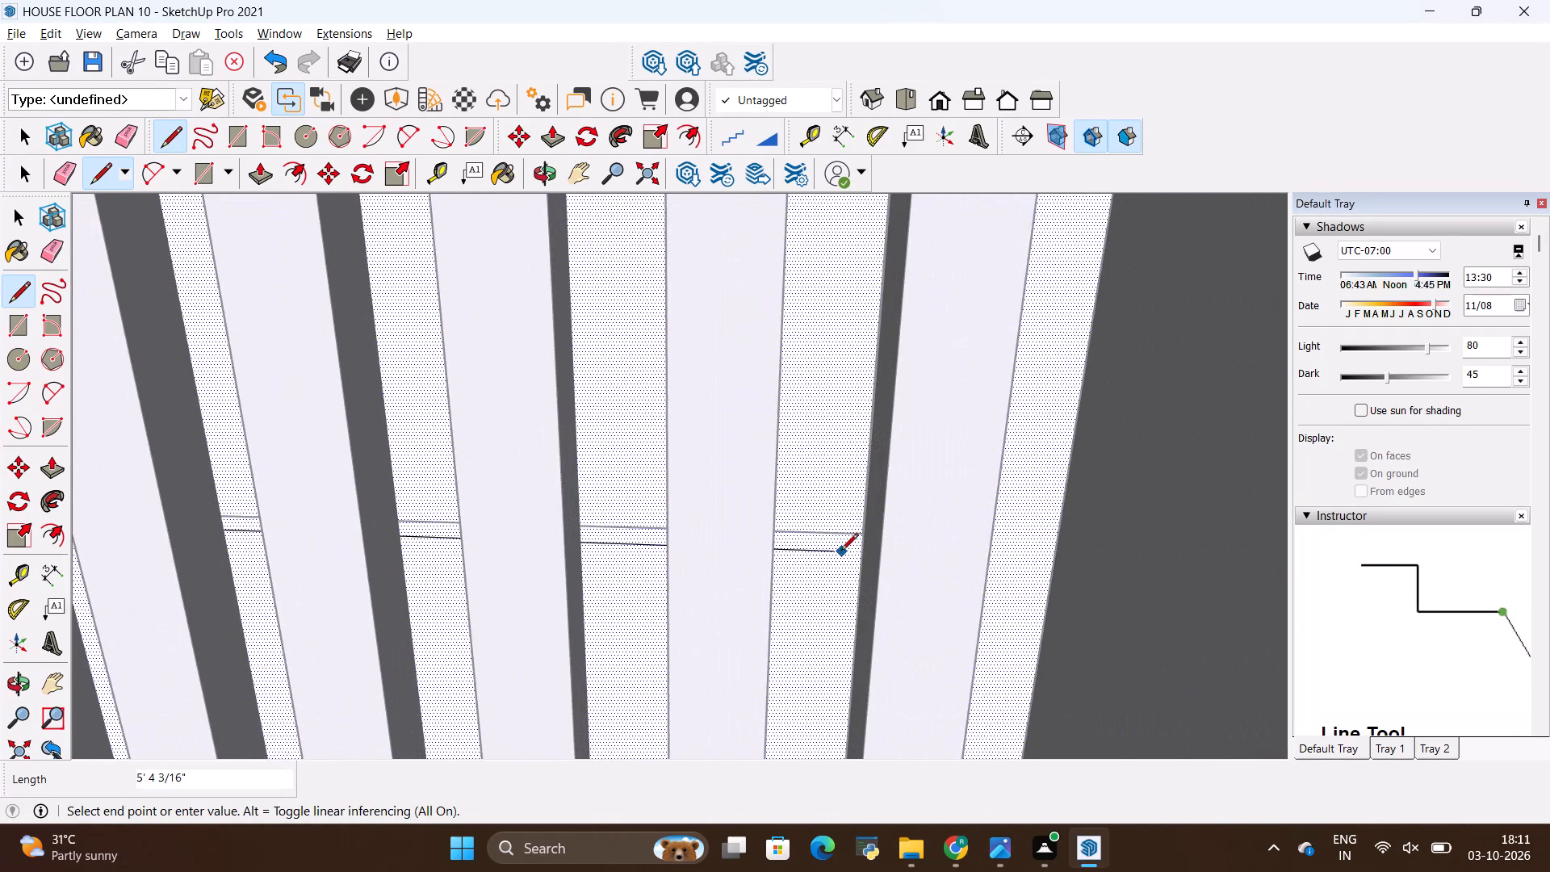
scroll(842, 550, up, 4)
click(872, 521)
Connect the traced lower and upper lines at the shelf-unit side with a vertical line about 4' 8 7/16" long.
scroll(853, 587, down, 7)
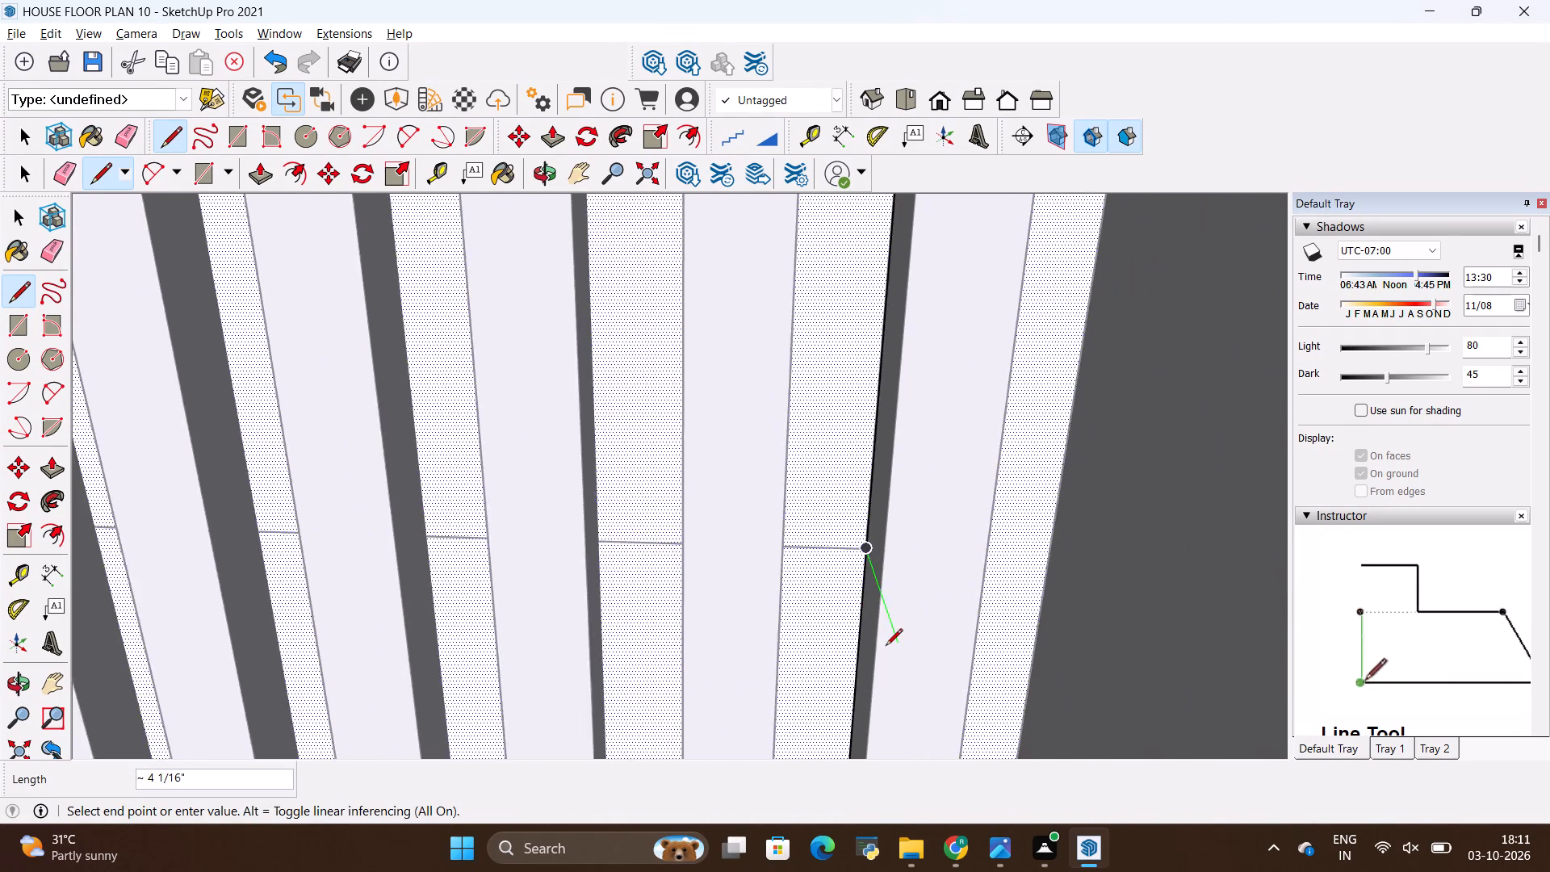
scroll(886, 647, down, 20)
scroll(886, 647, down, 4)
scroll(851, 399, up, 5)
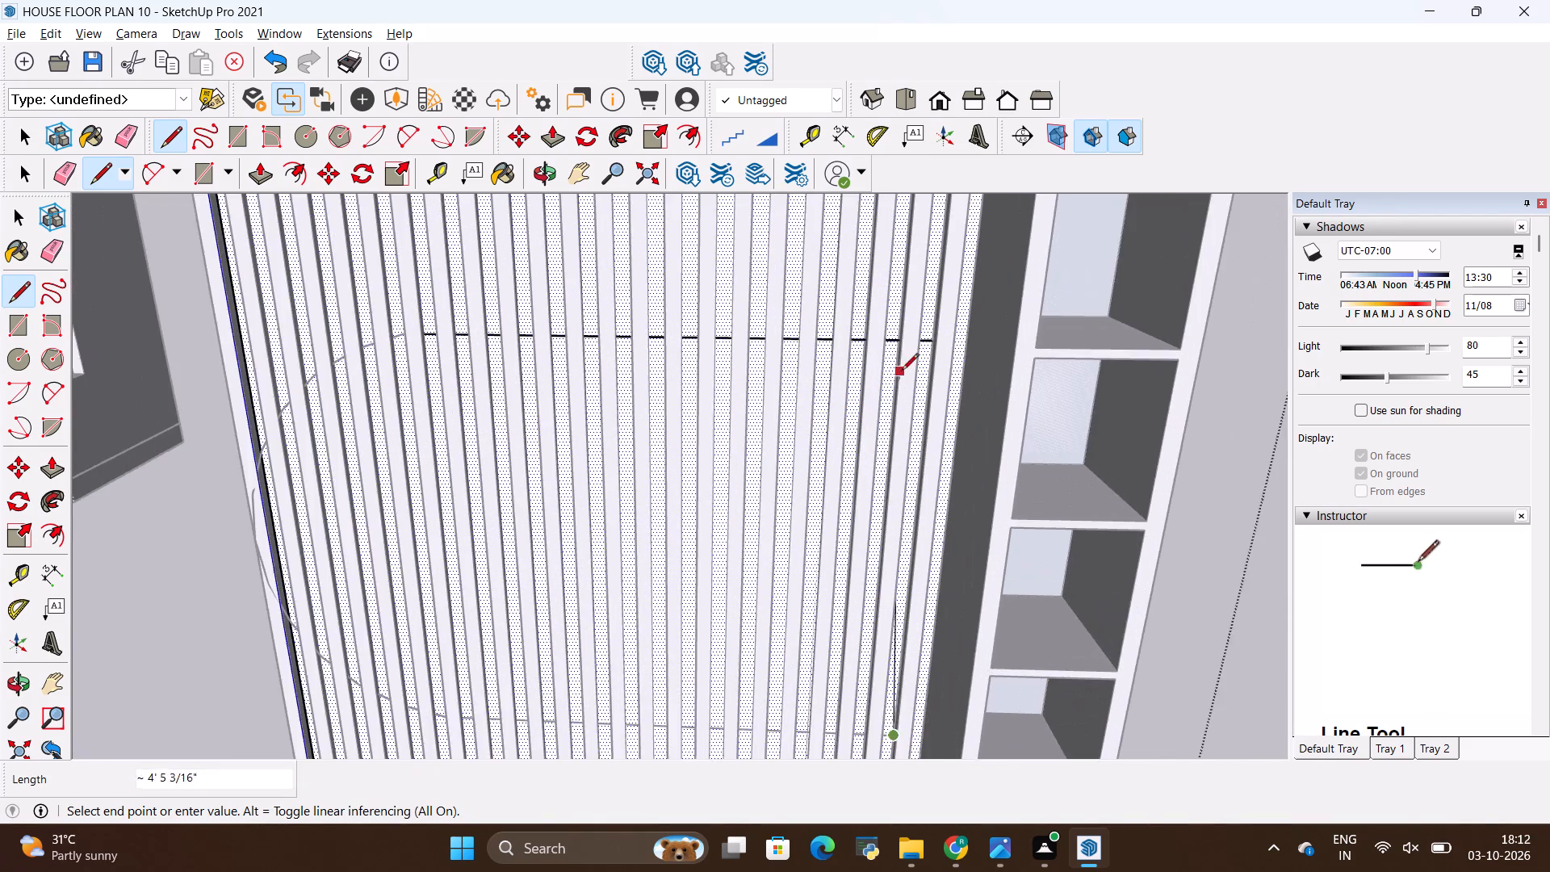
scroll(902, 371, up, 13)
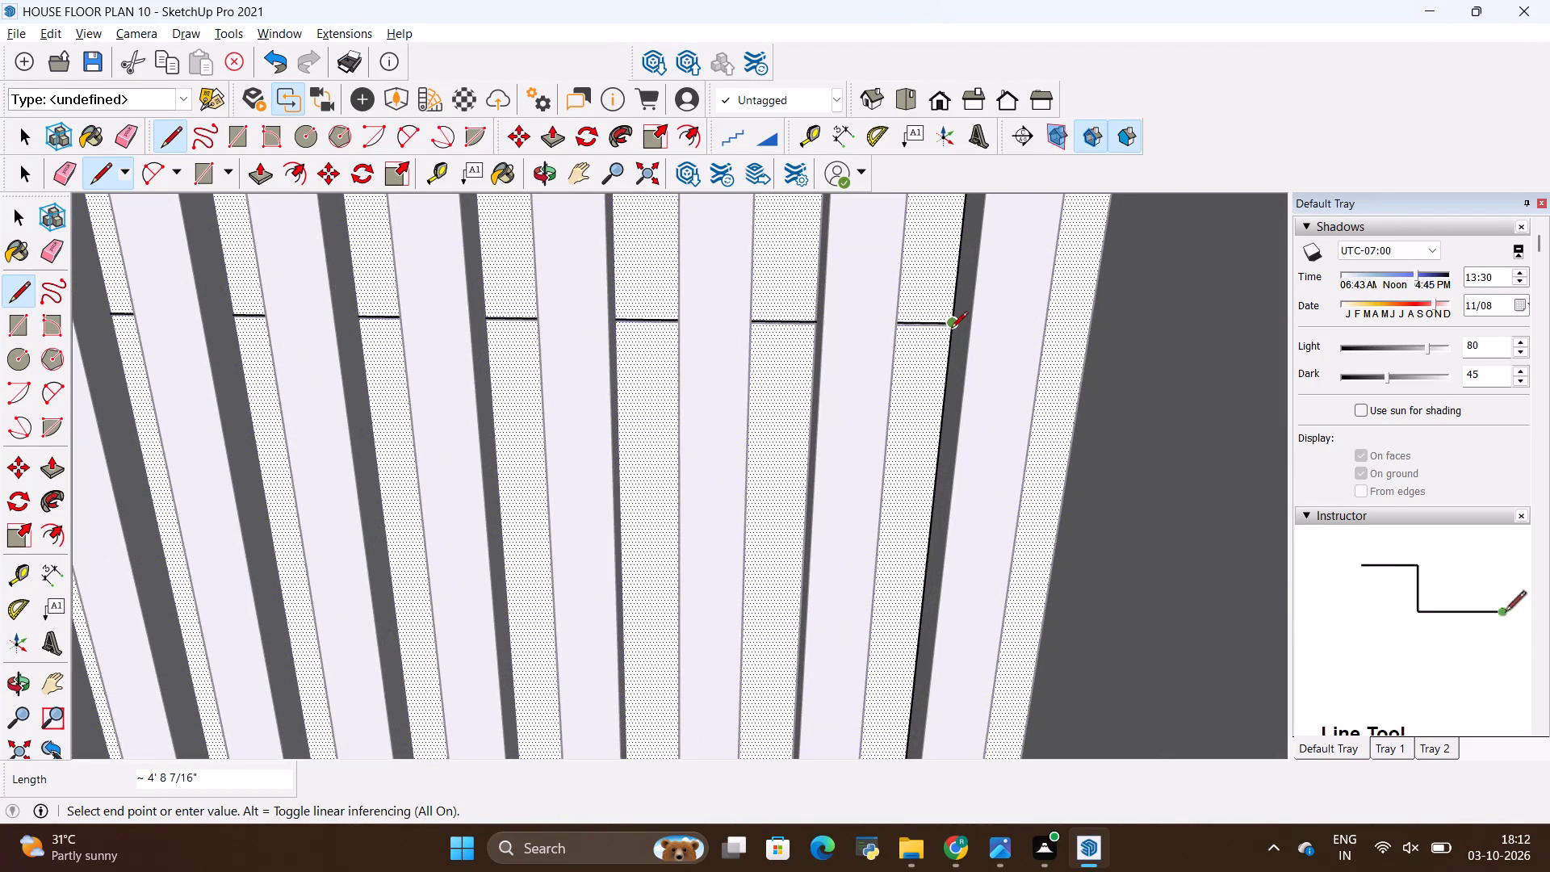
scroll(948, 329, up, 8)
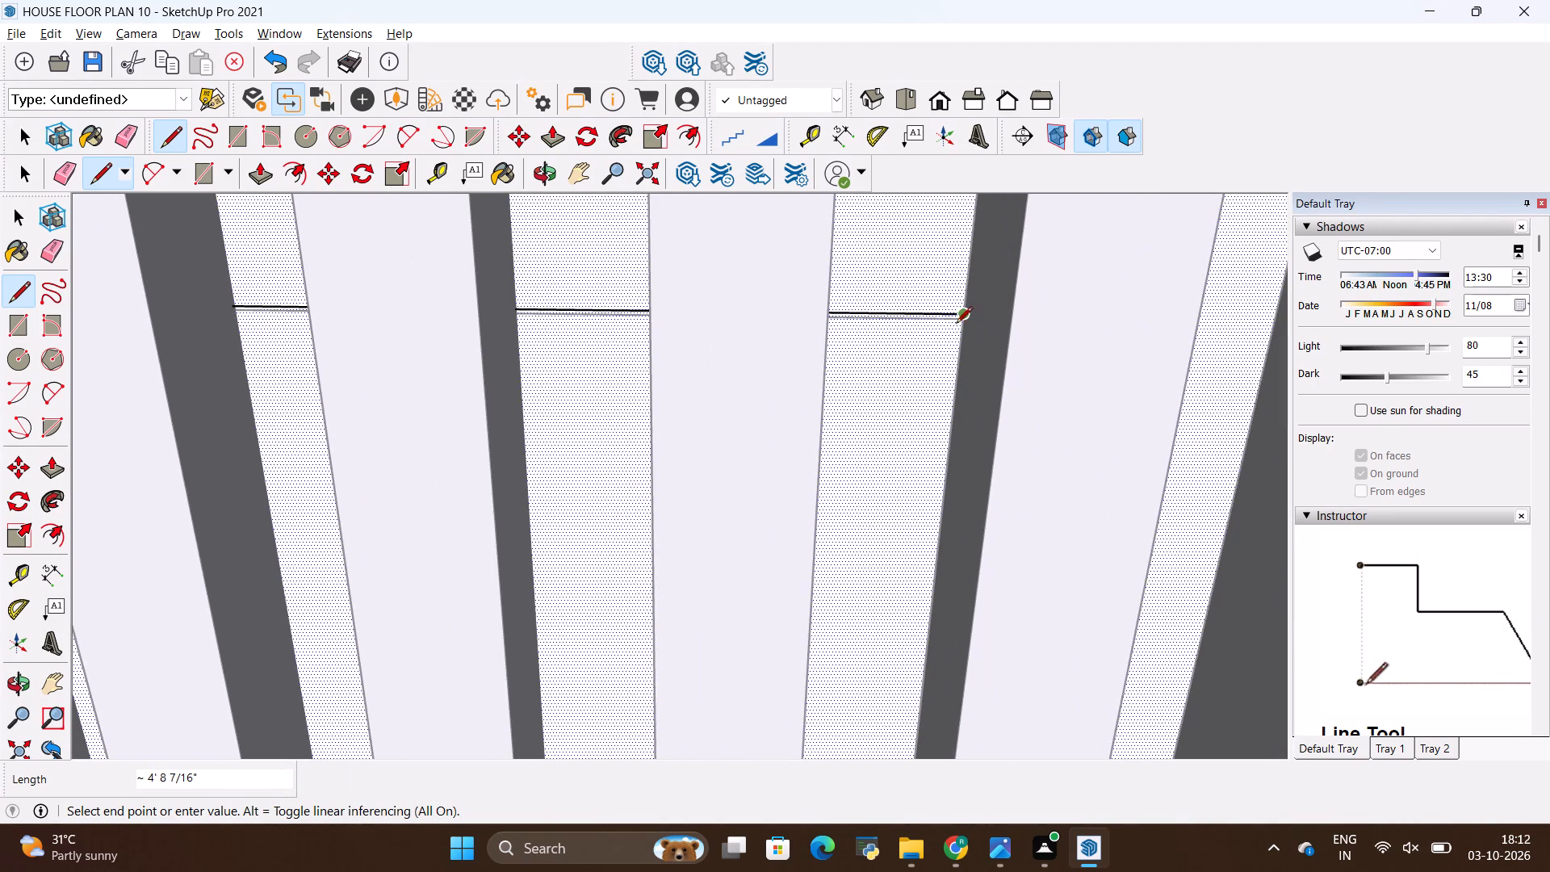
click(963, 315)
scroll(901, 479, down, 4)
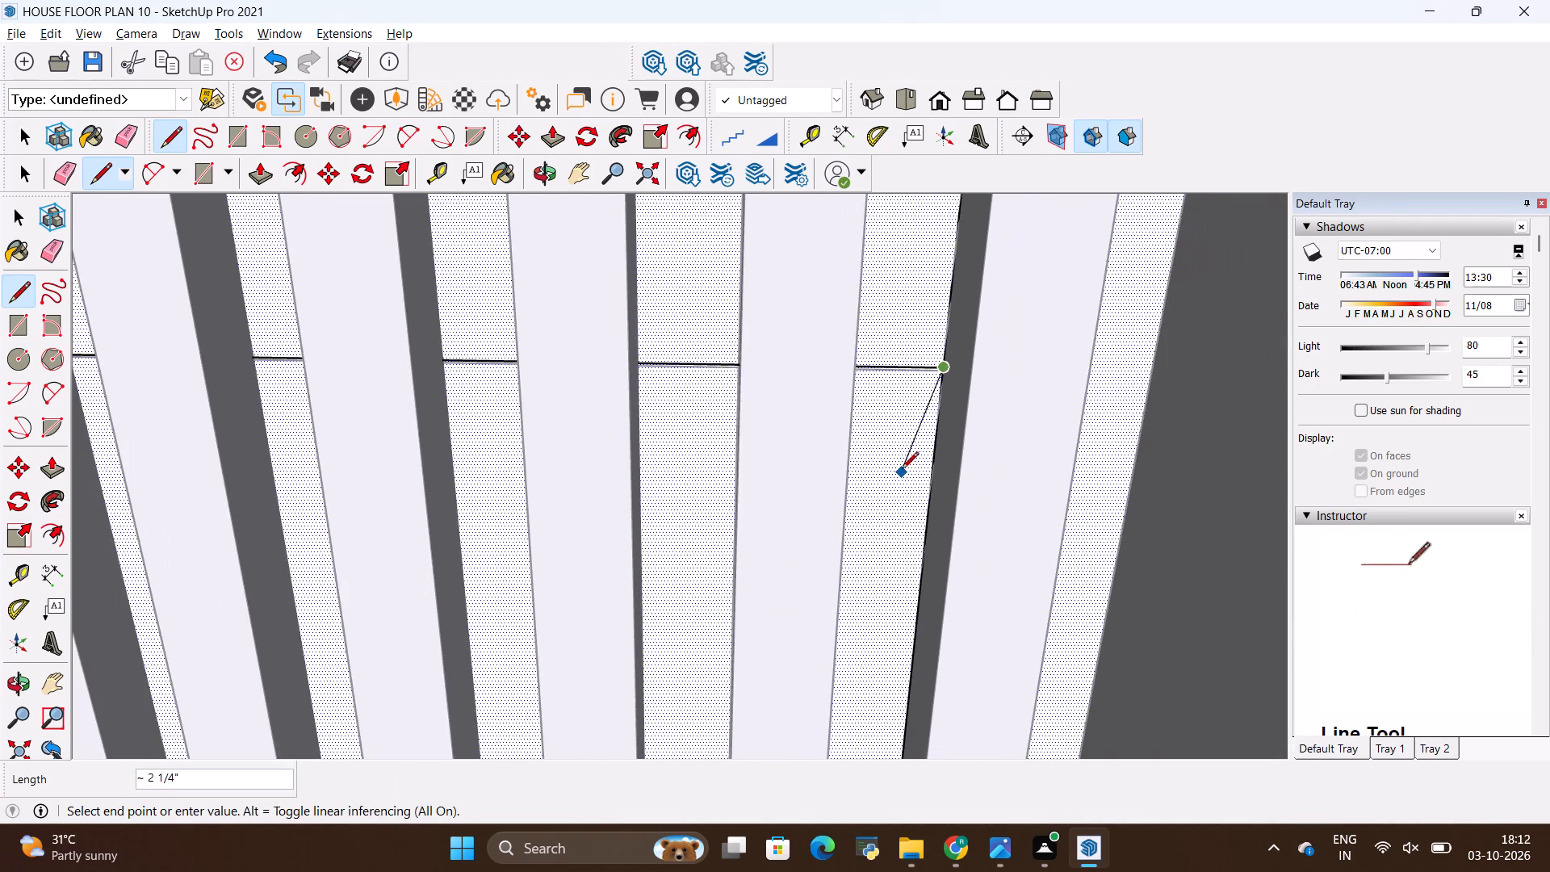
key(Escape)
scroll(882, 390, down, 10)
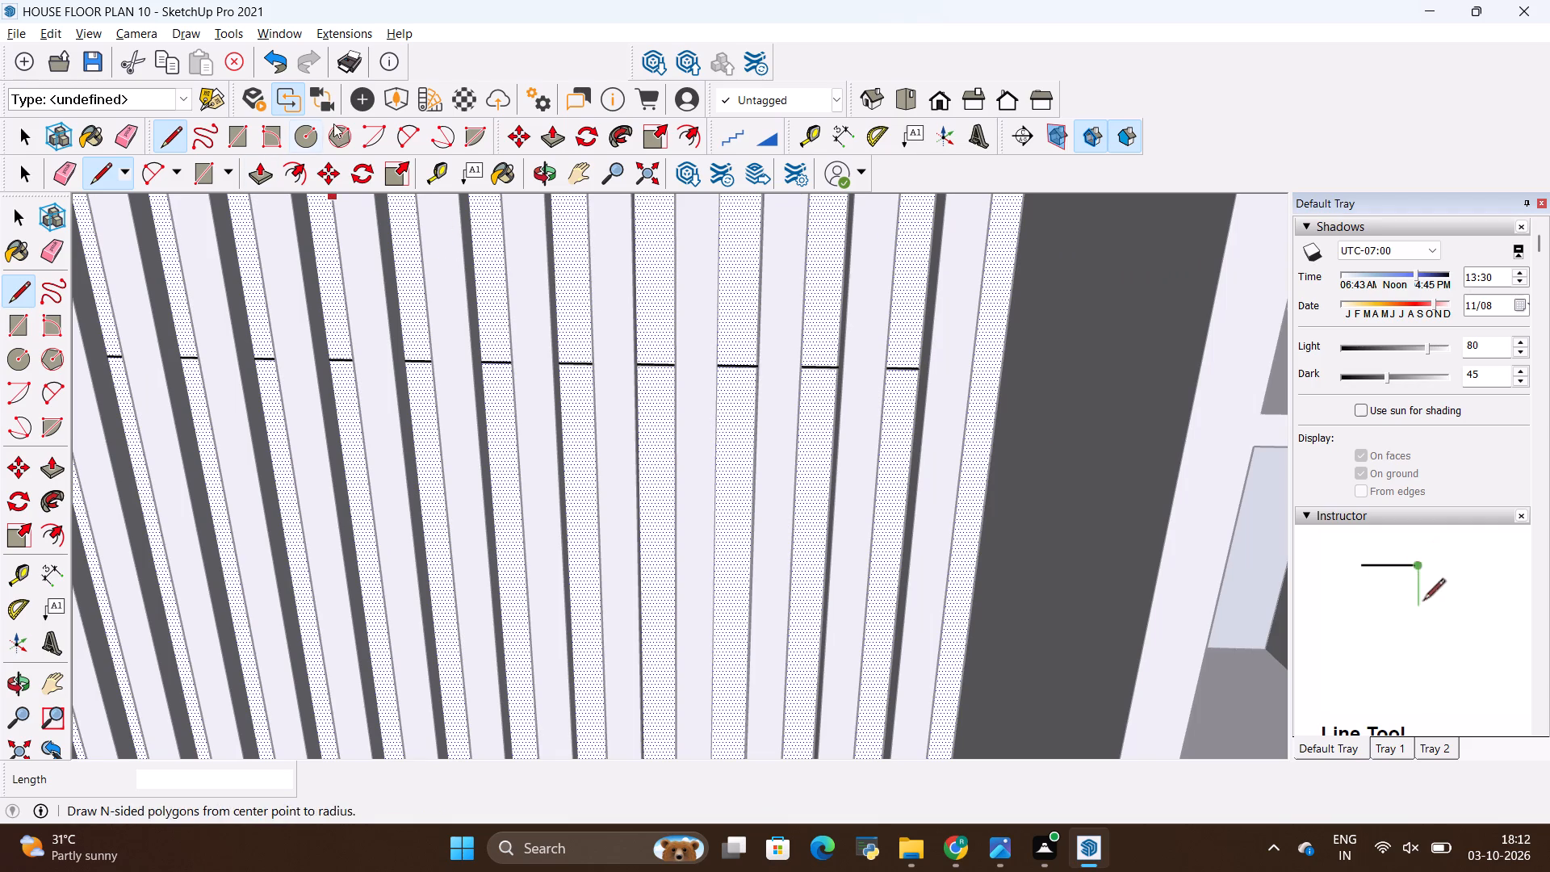
Draw a two-point arc with a bulge of about 1' 11 3/8" joining the rounded-side ends of the traced upper and lower lines.
click(404, 131)
scroll(609, 354, down, 17)
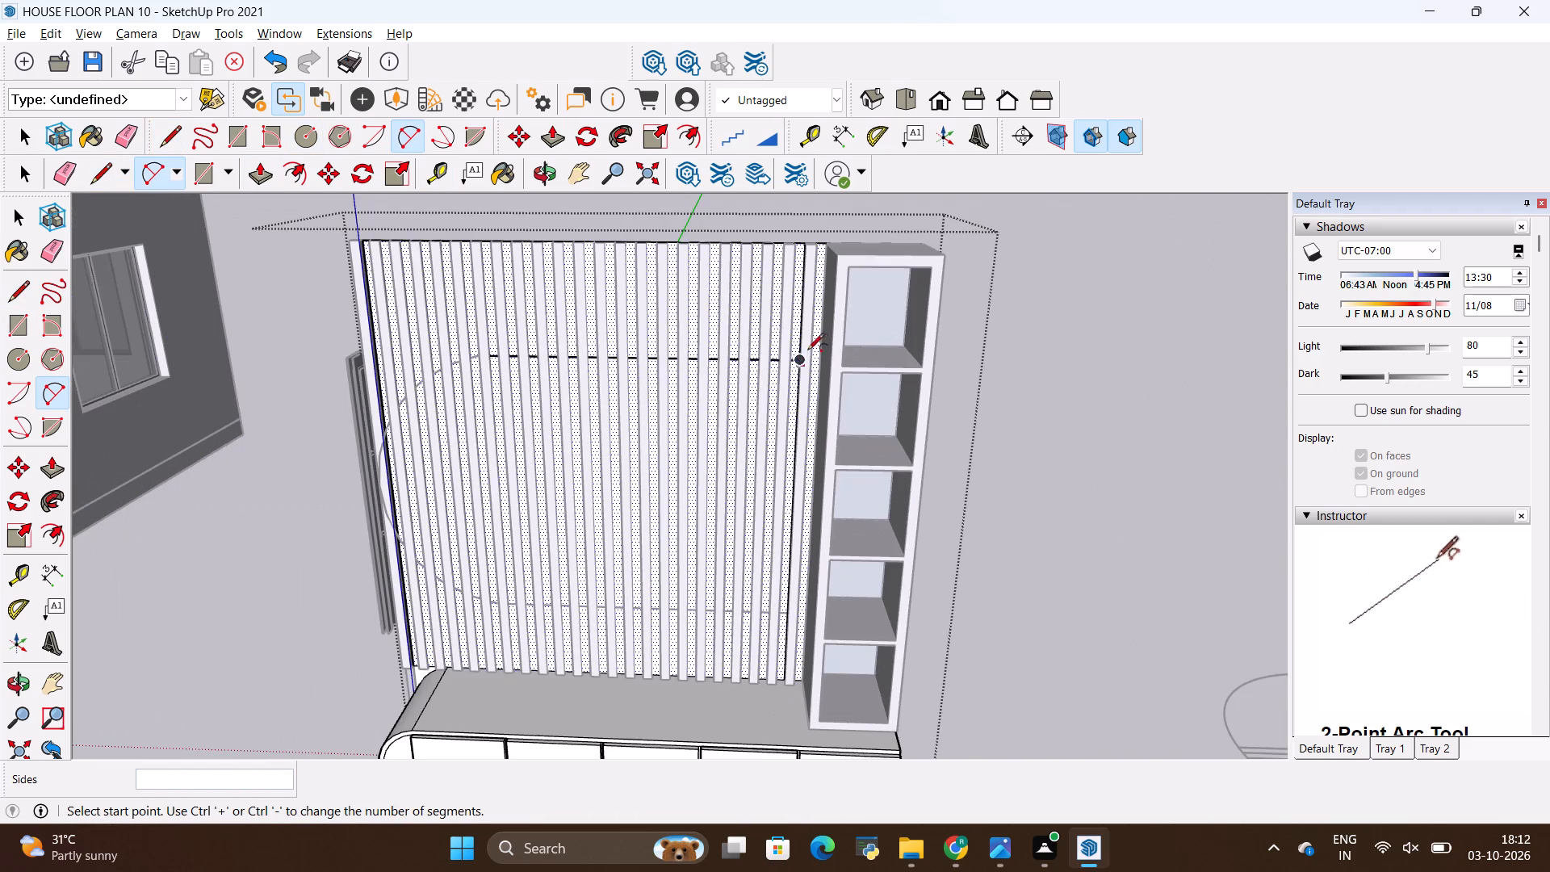
scroll(466, 337, up, 20)
scroll(466, 337, up, 1)
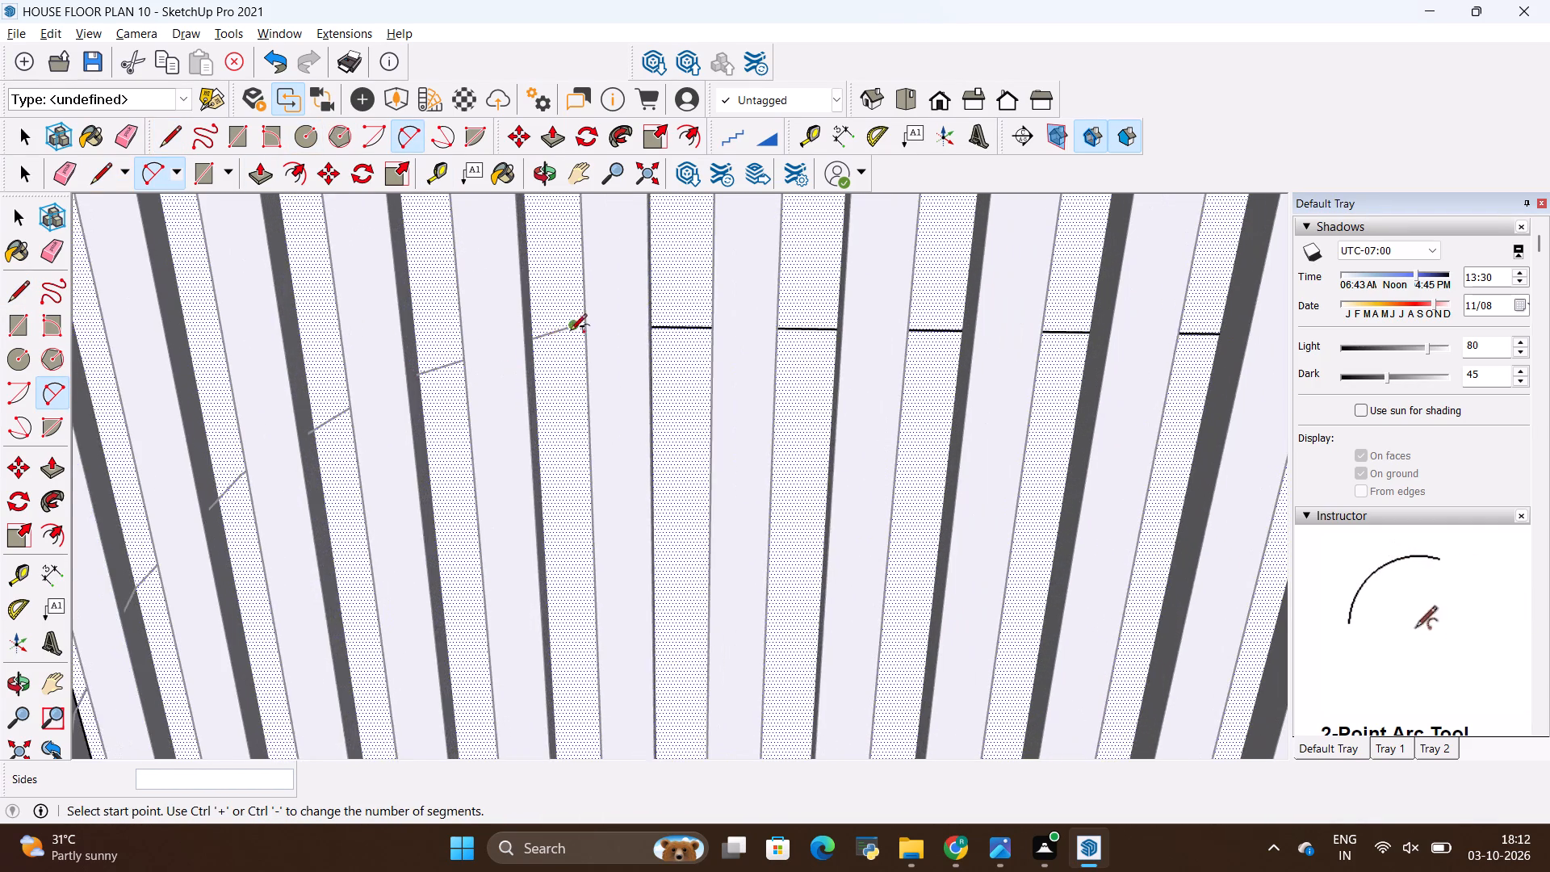
scroll(570, 332, up, 2)
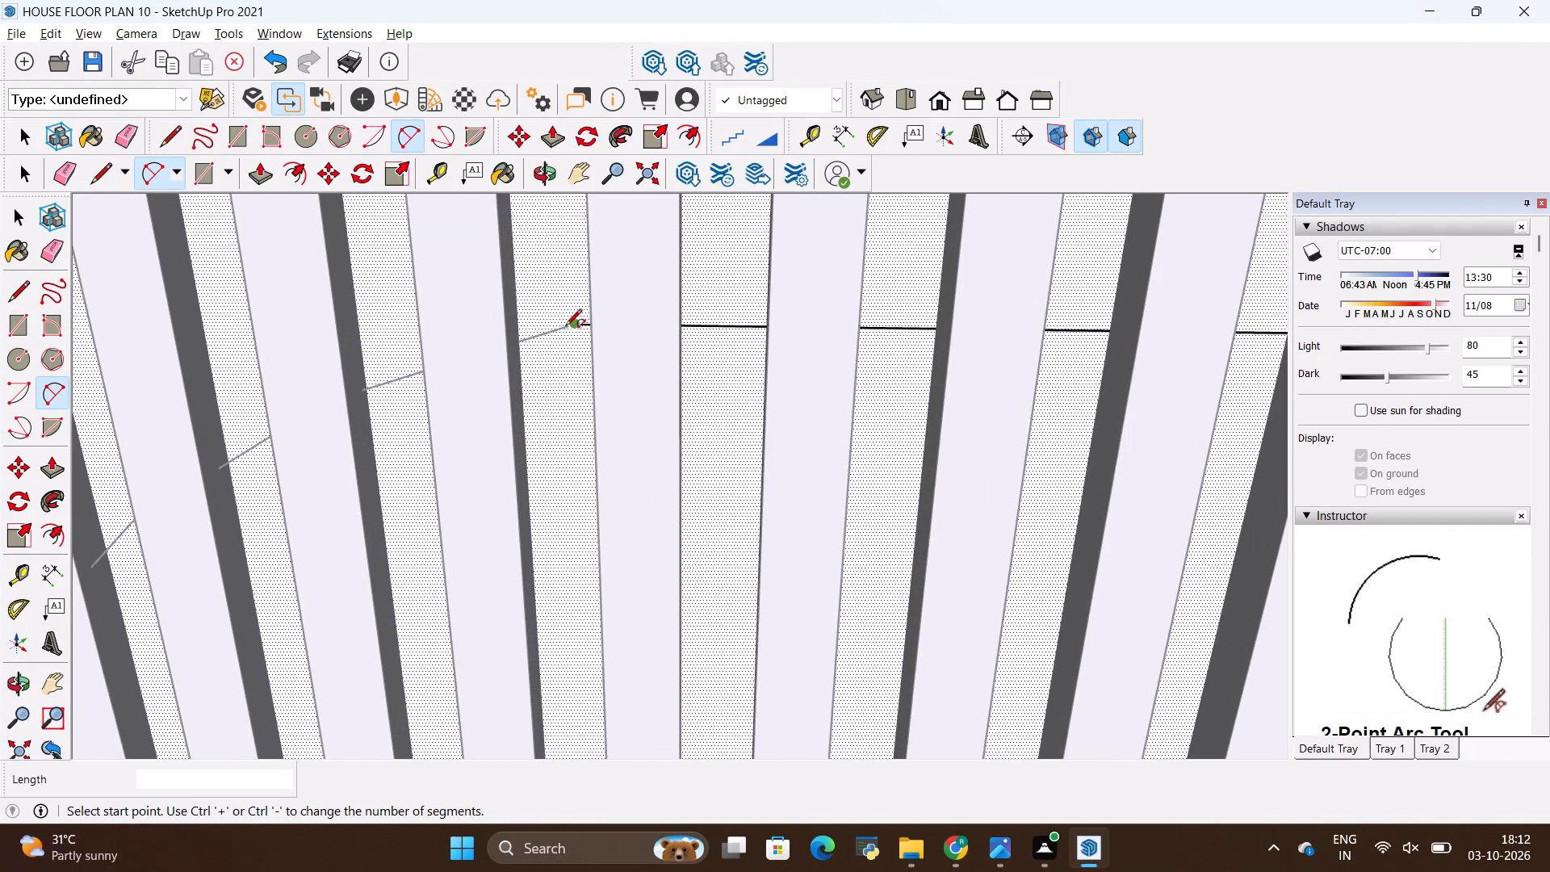
click(565, 327)
scroll(449, 378, down, 11)
scroll(559, 247, down, 1)
scroll(521, 289, up, 13)
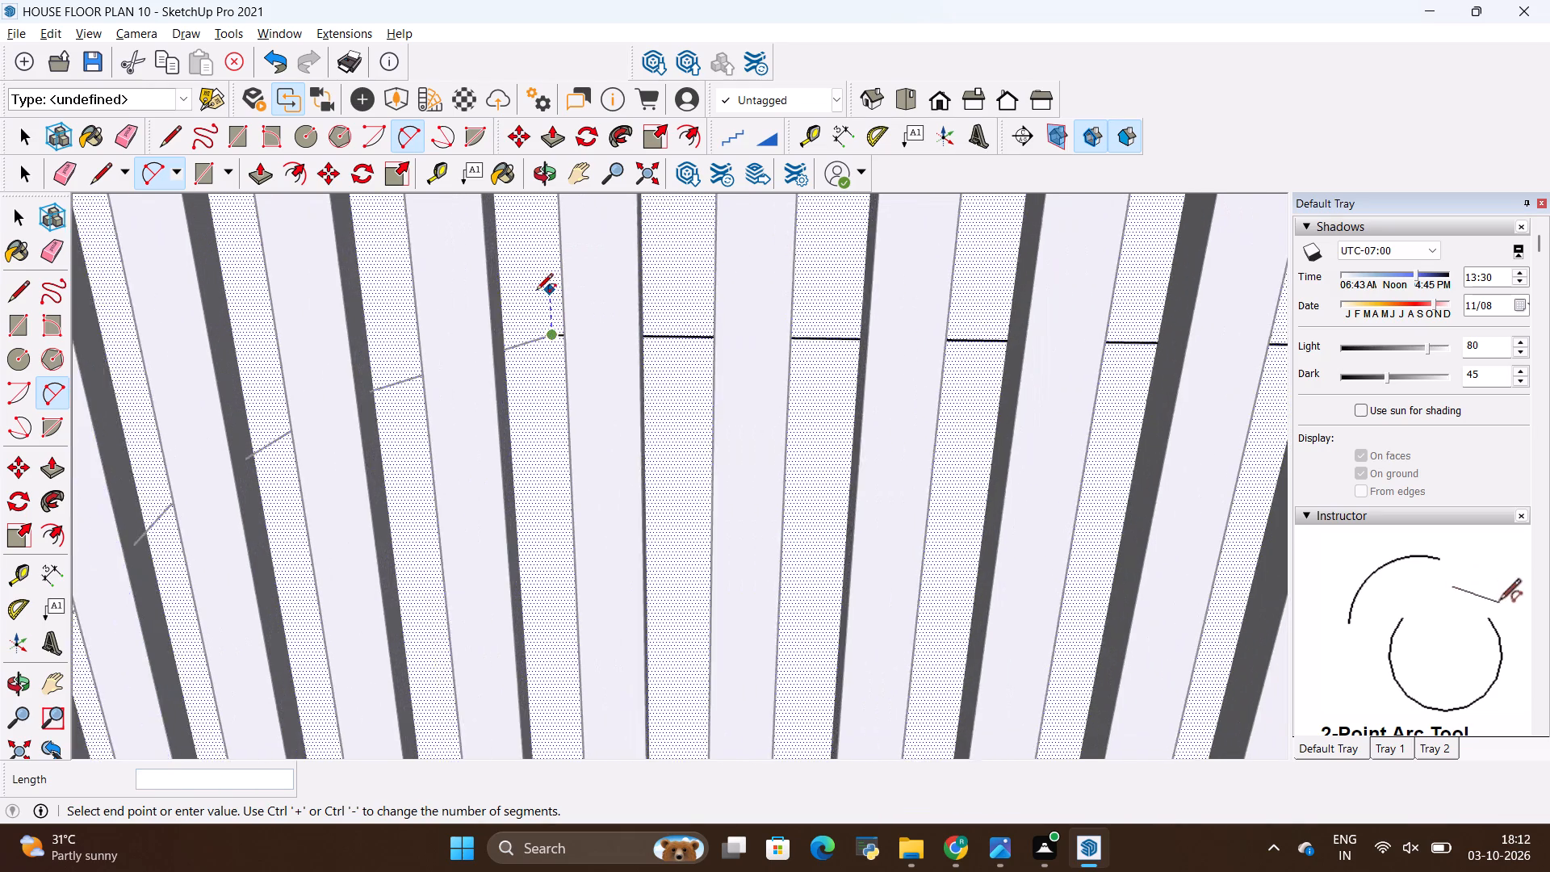
scroll(536, 291, up, 4)
scroll(466, 344, down, 20)
scroll(466, 344, down, 1)
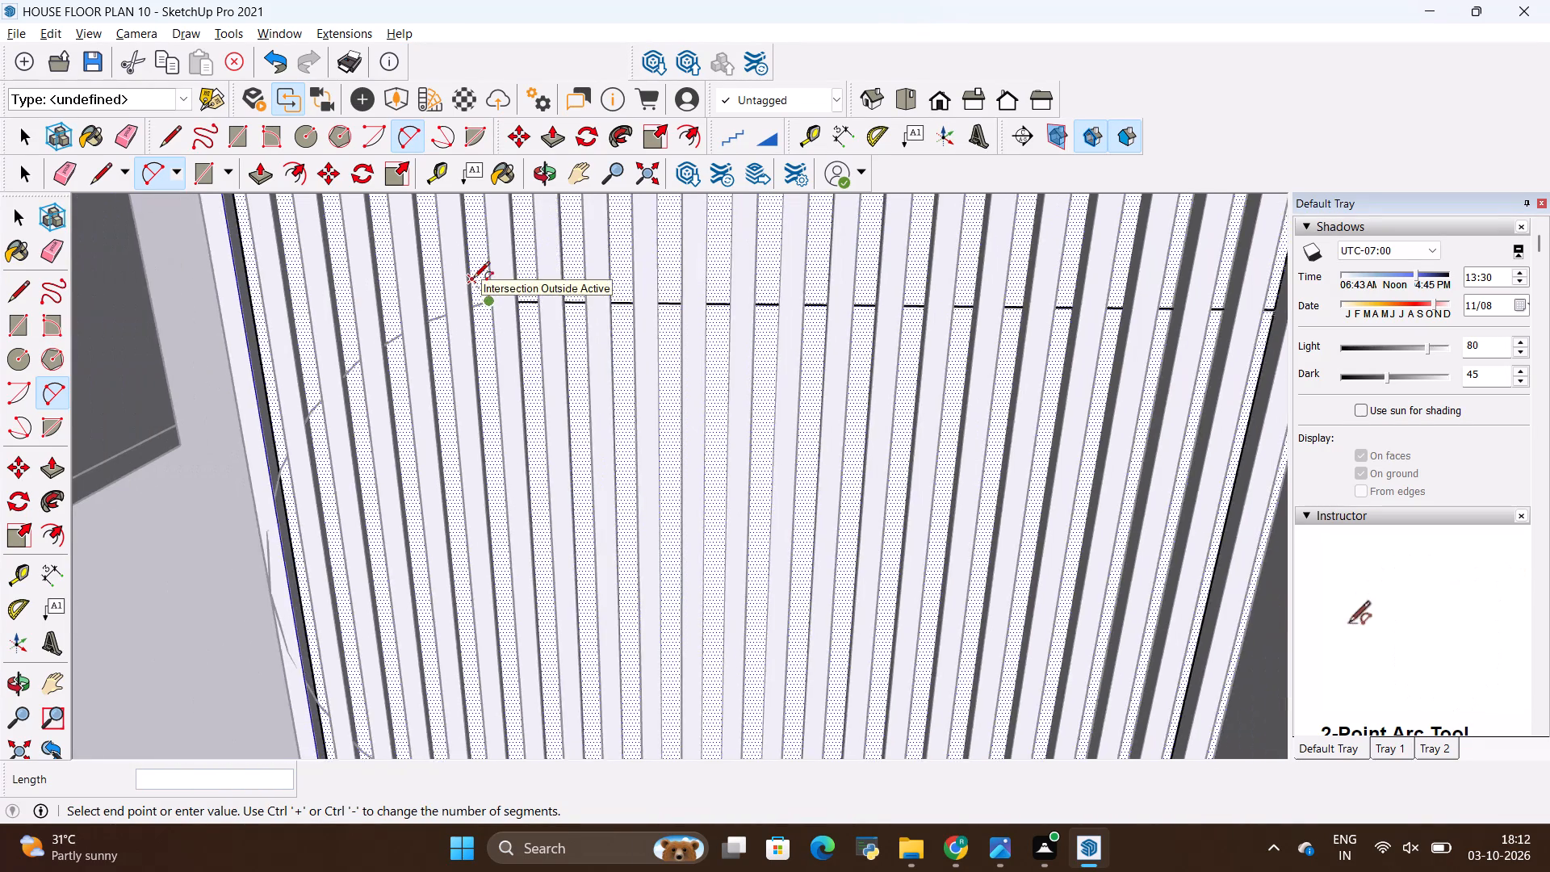
scroll(473, 279, down, 11)
scroll(494, 522, up, 19)
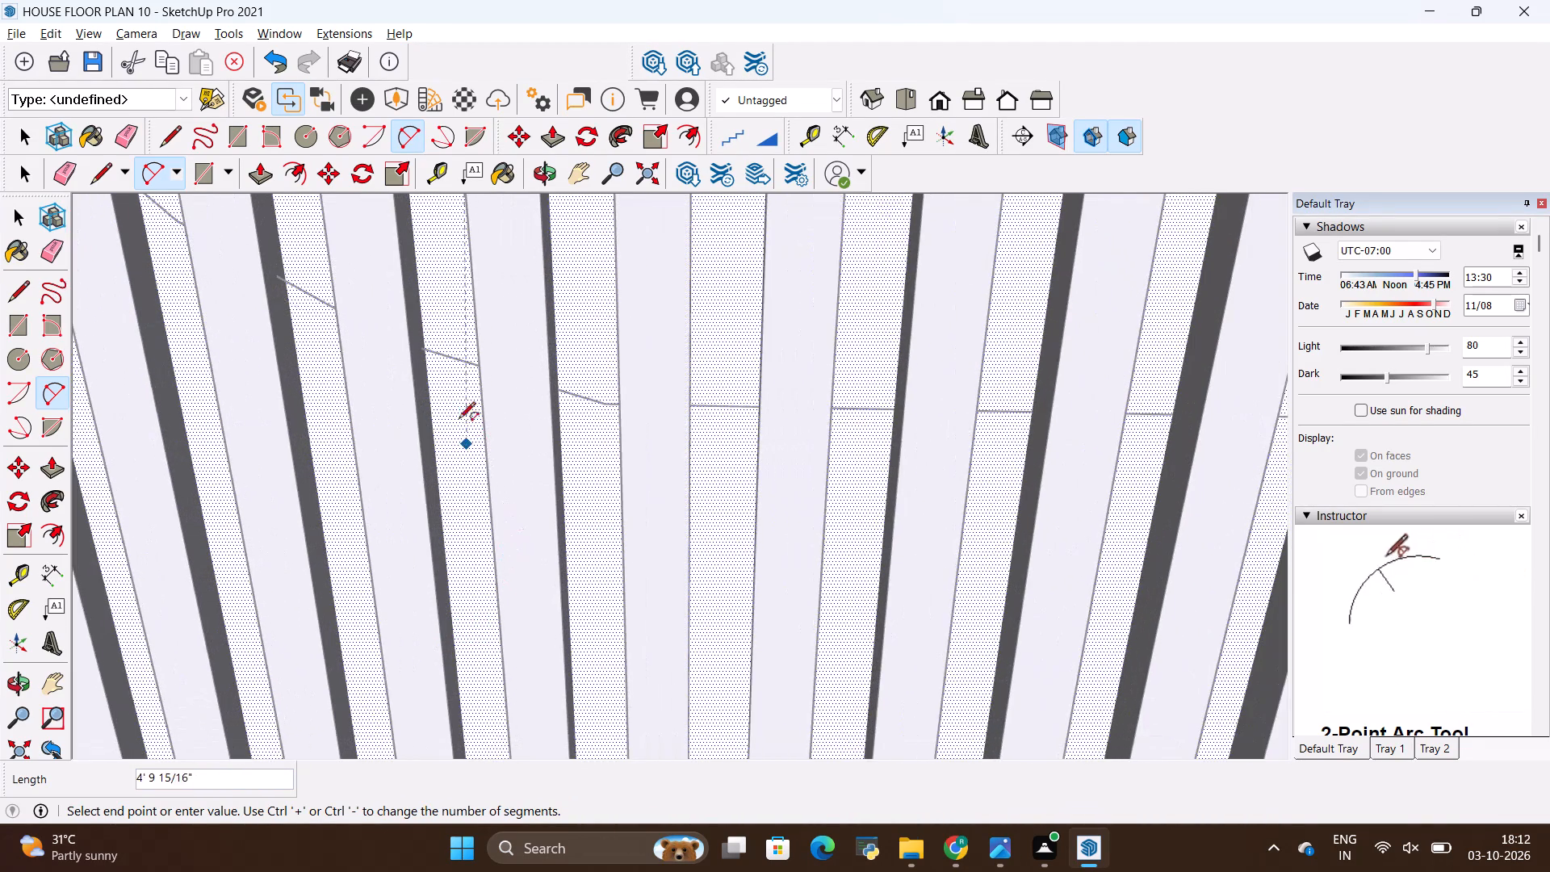
scroll(587, 389, up, 4)
click(617, 410)
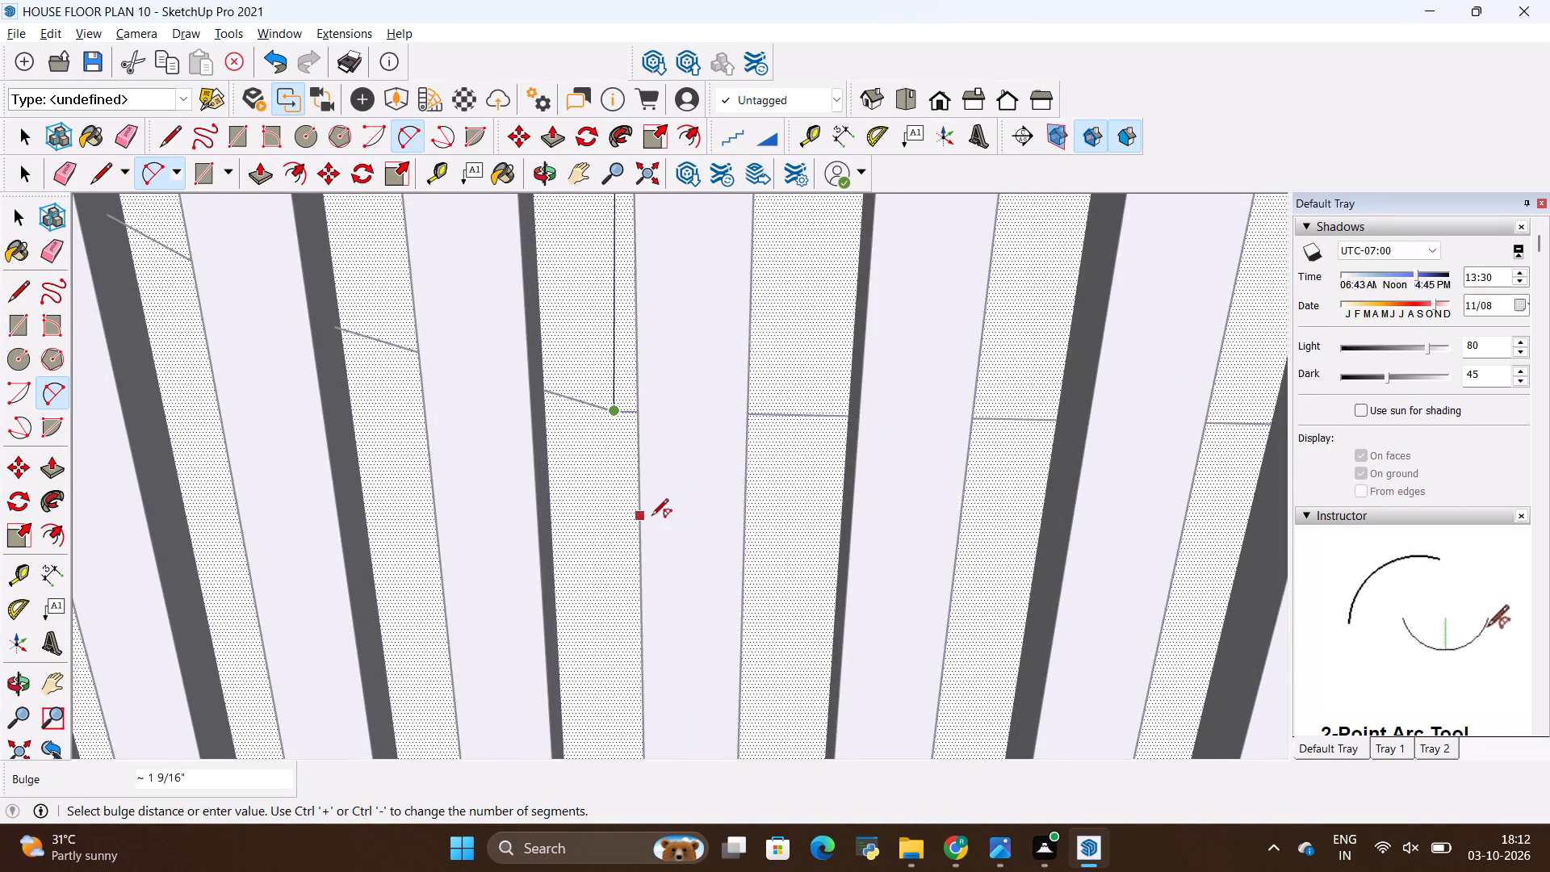
scroll(838, 591, down, 20)
scroll(838, 591, down, 7)
scroll(668, 342, up, 2)
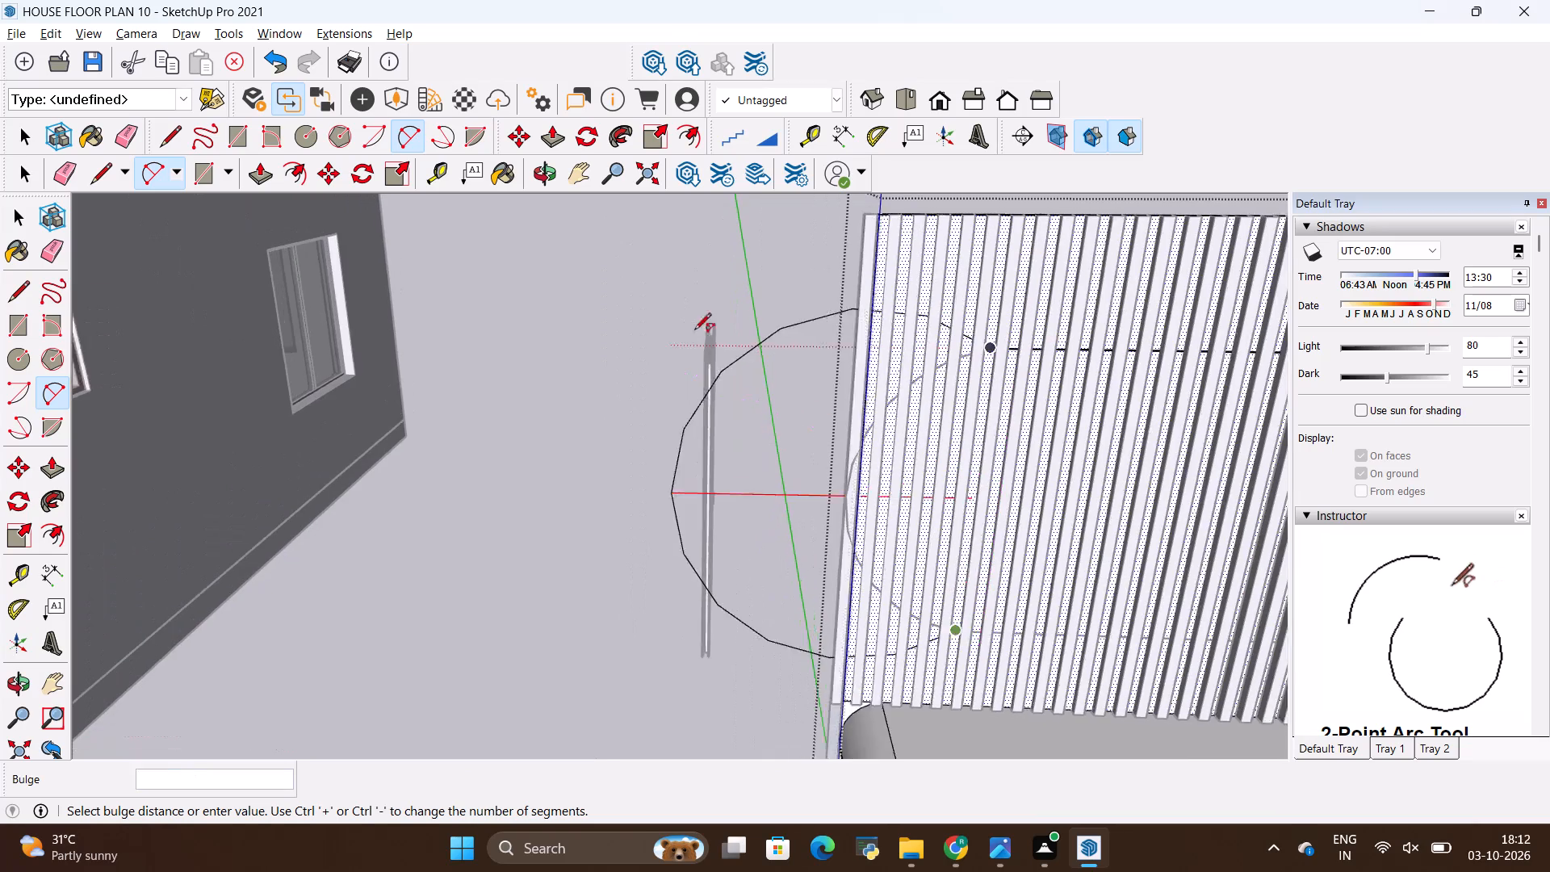
scroll(694, 331, up, 1)
scroll(873, 439, up, 19)
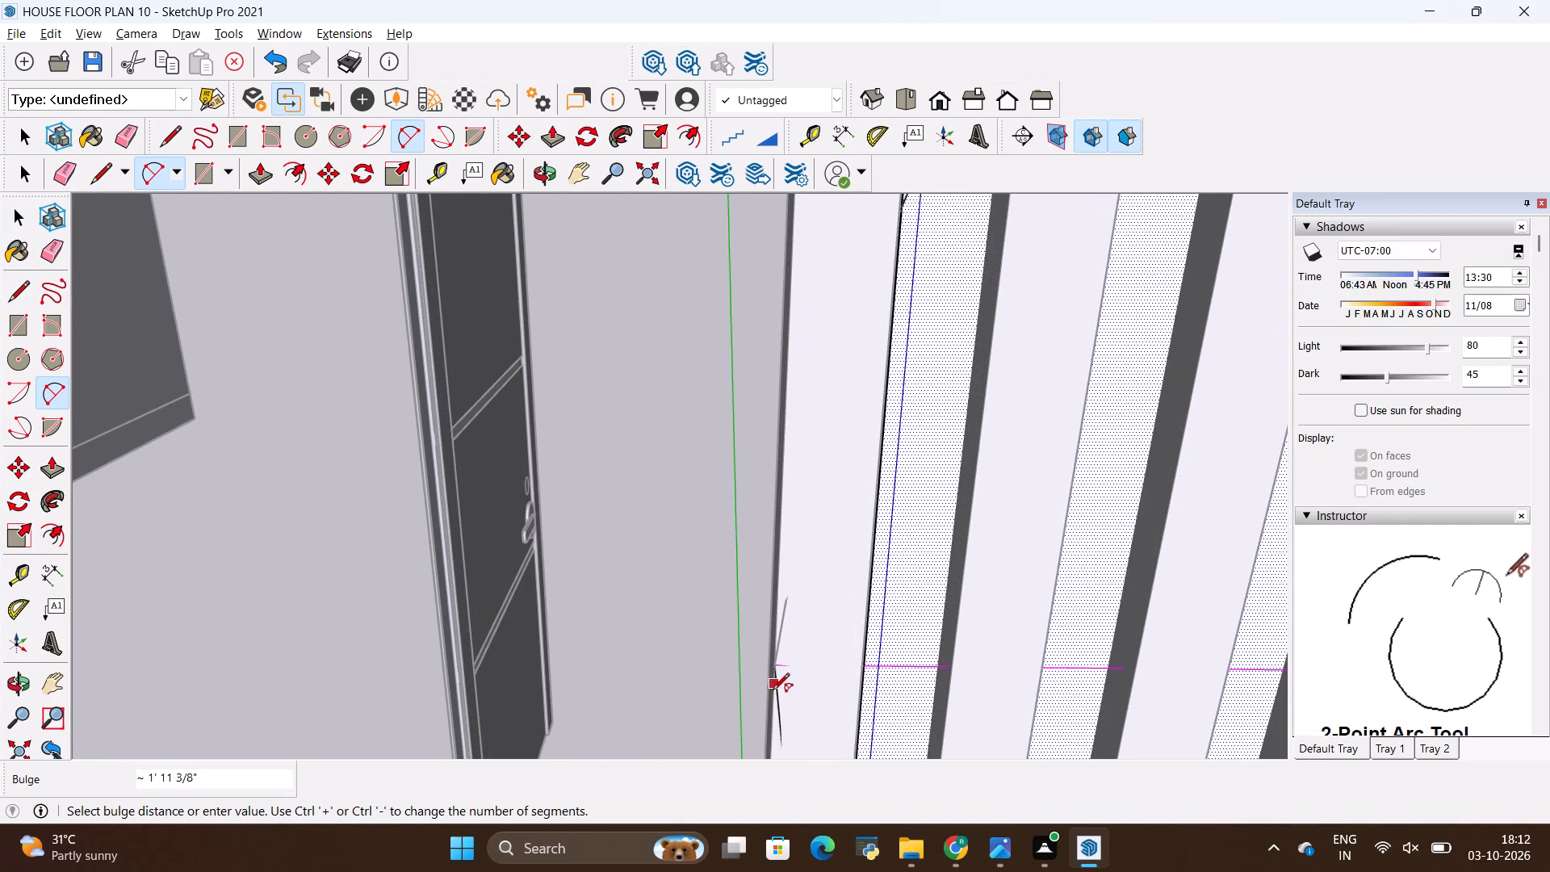
scroll(769, 684, up, 8)
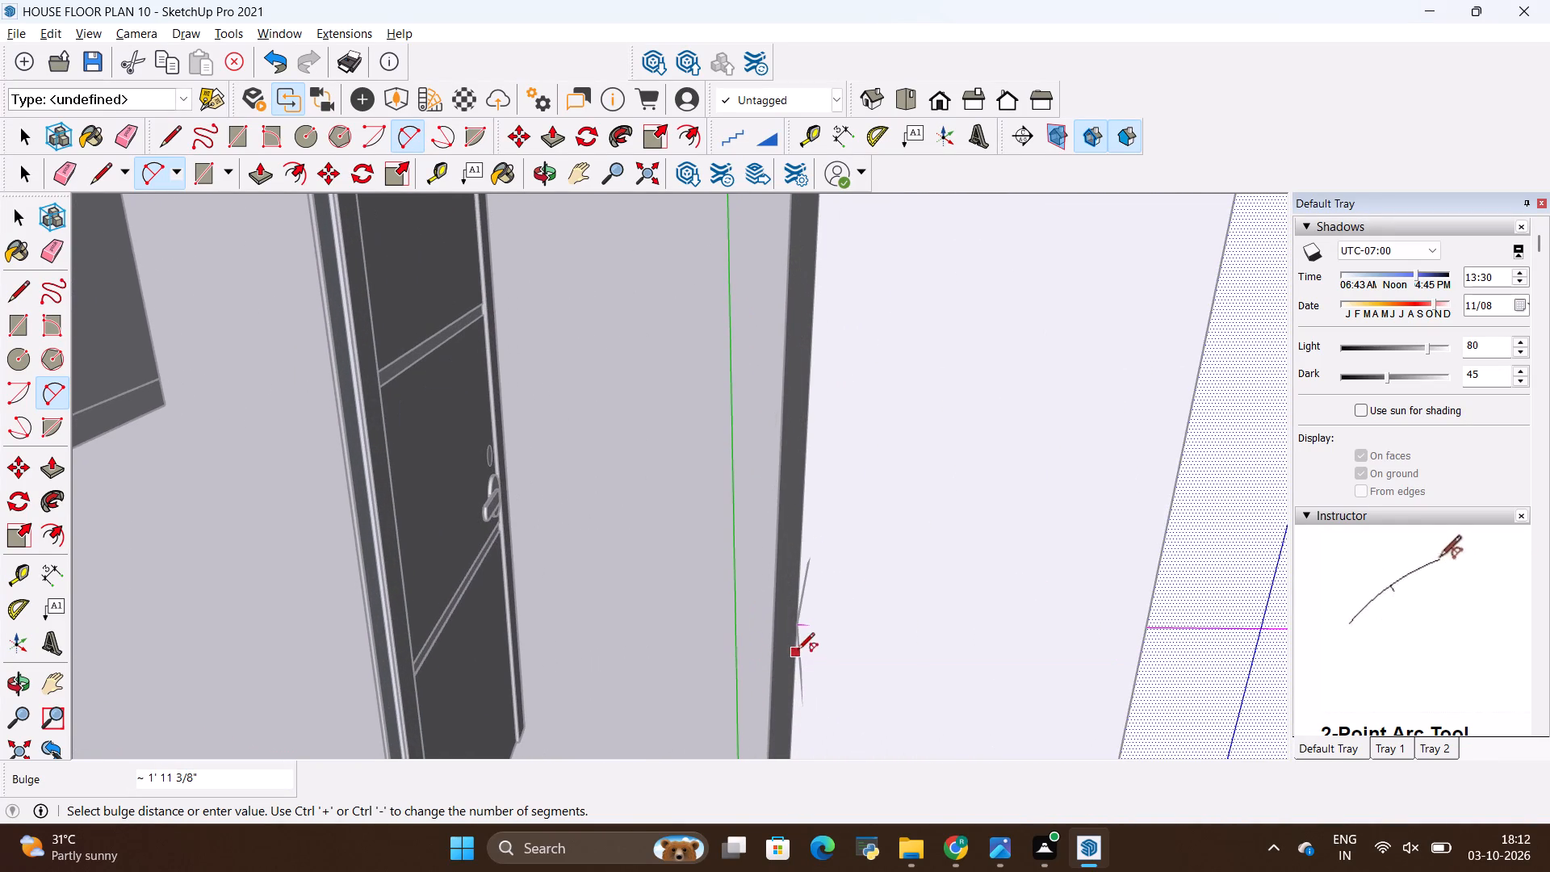
scroll(800, 634, up, 7)
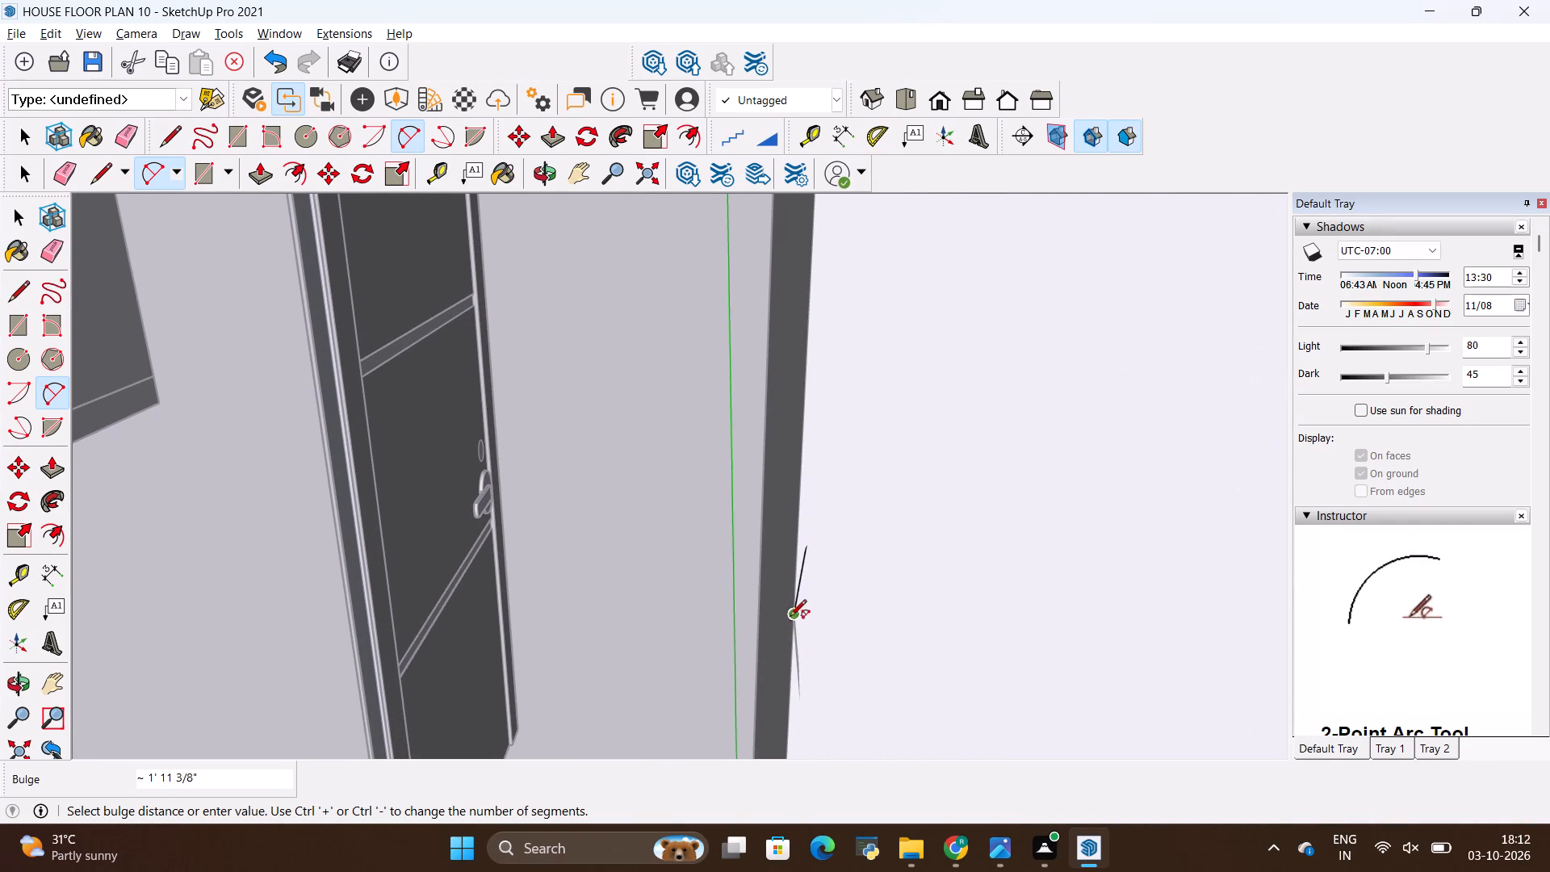
click(794, 610)
scroll(519, 615, down, 10)
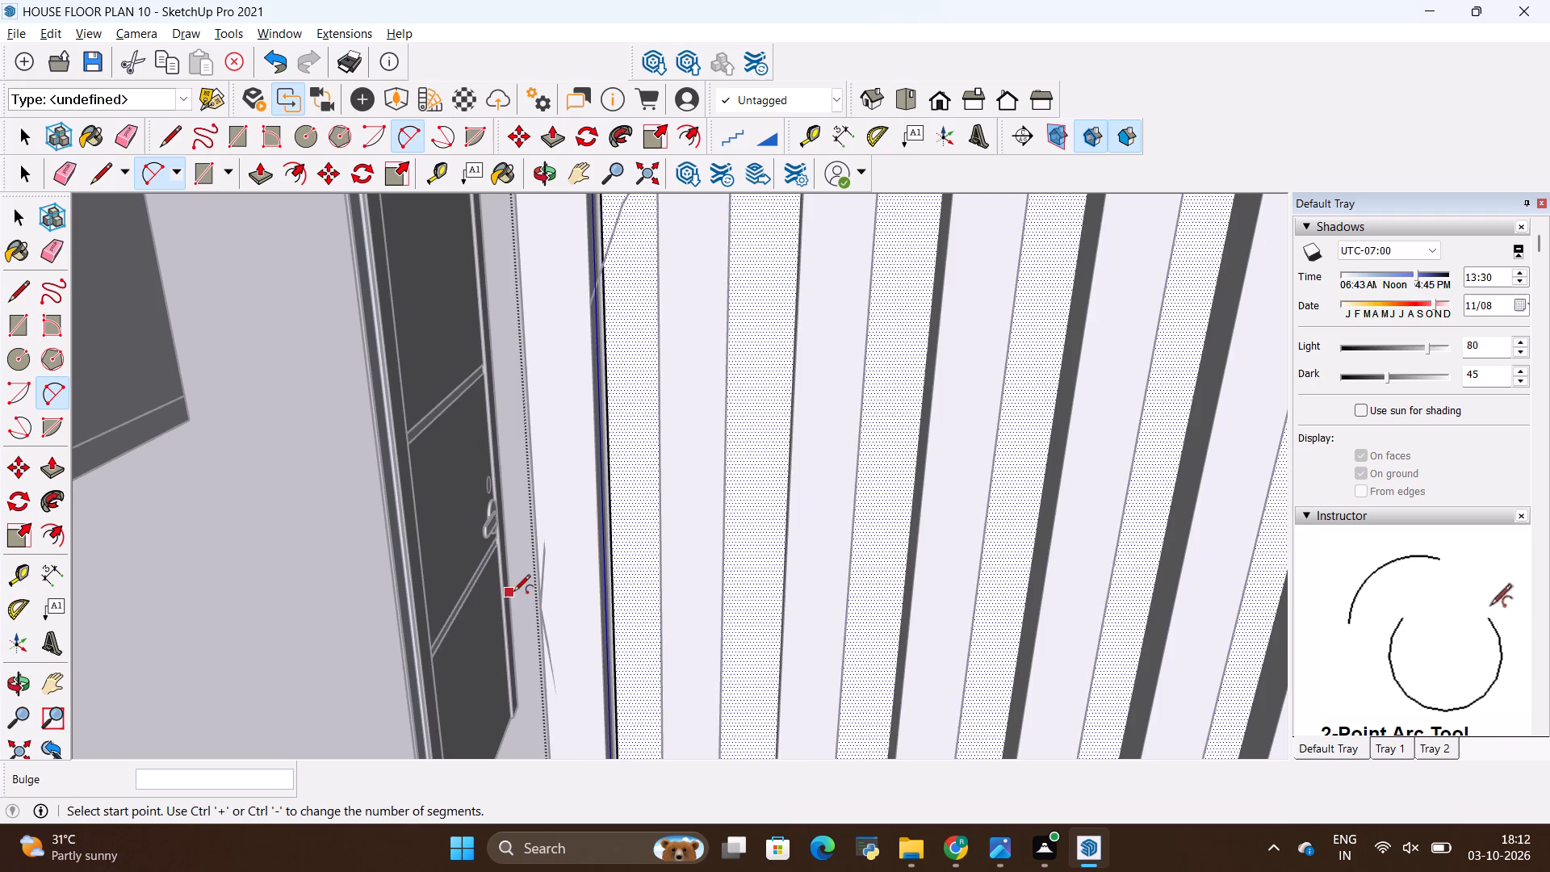
key(Escape)
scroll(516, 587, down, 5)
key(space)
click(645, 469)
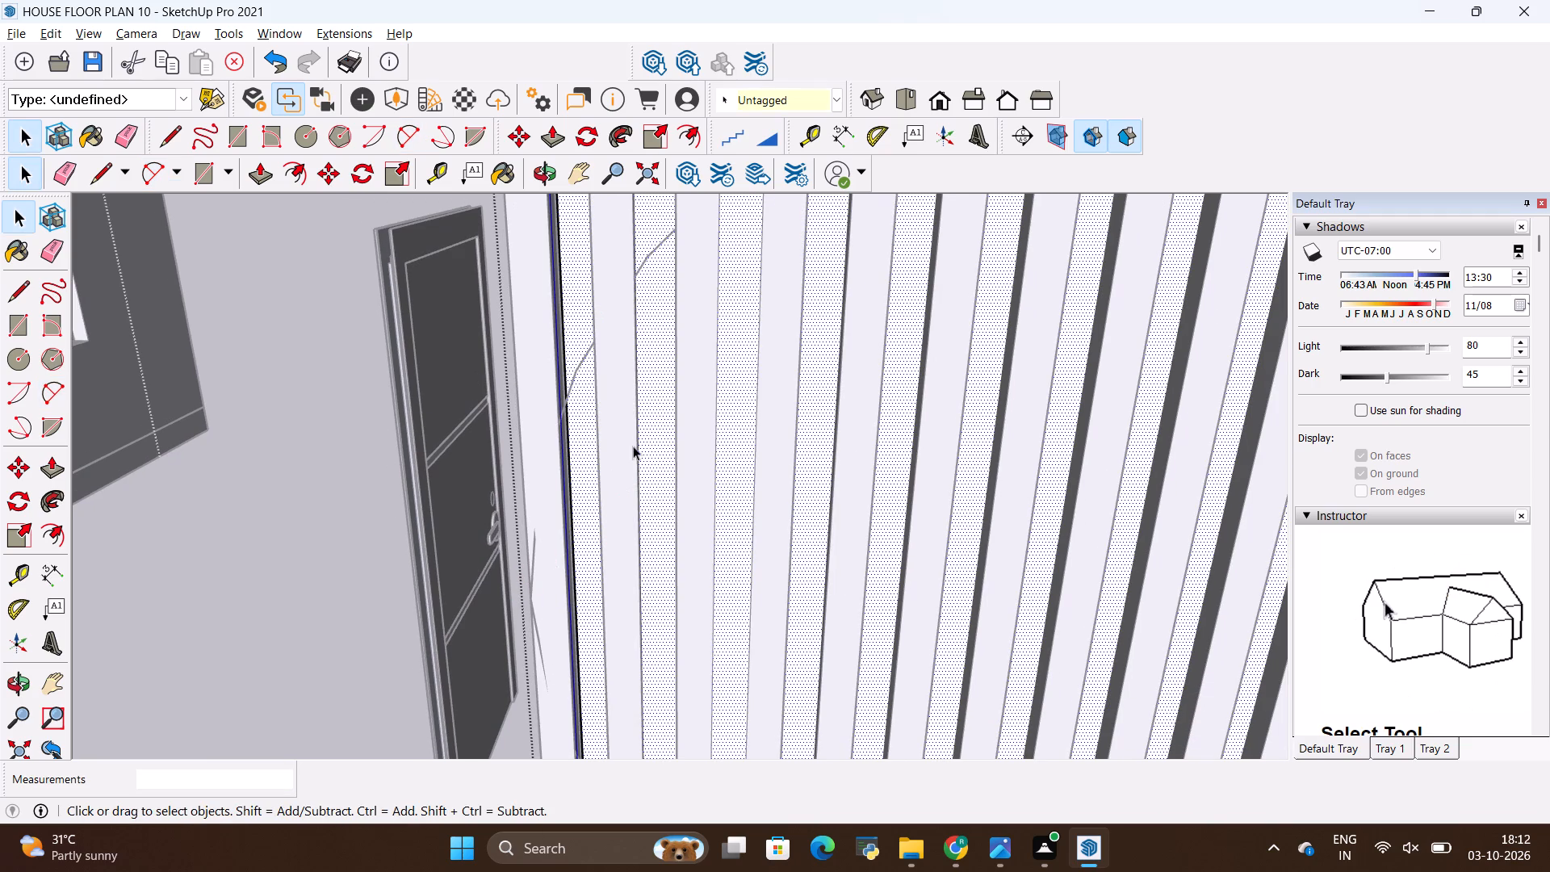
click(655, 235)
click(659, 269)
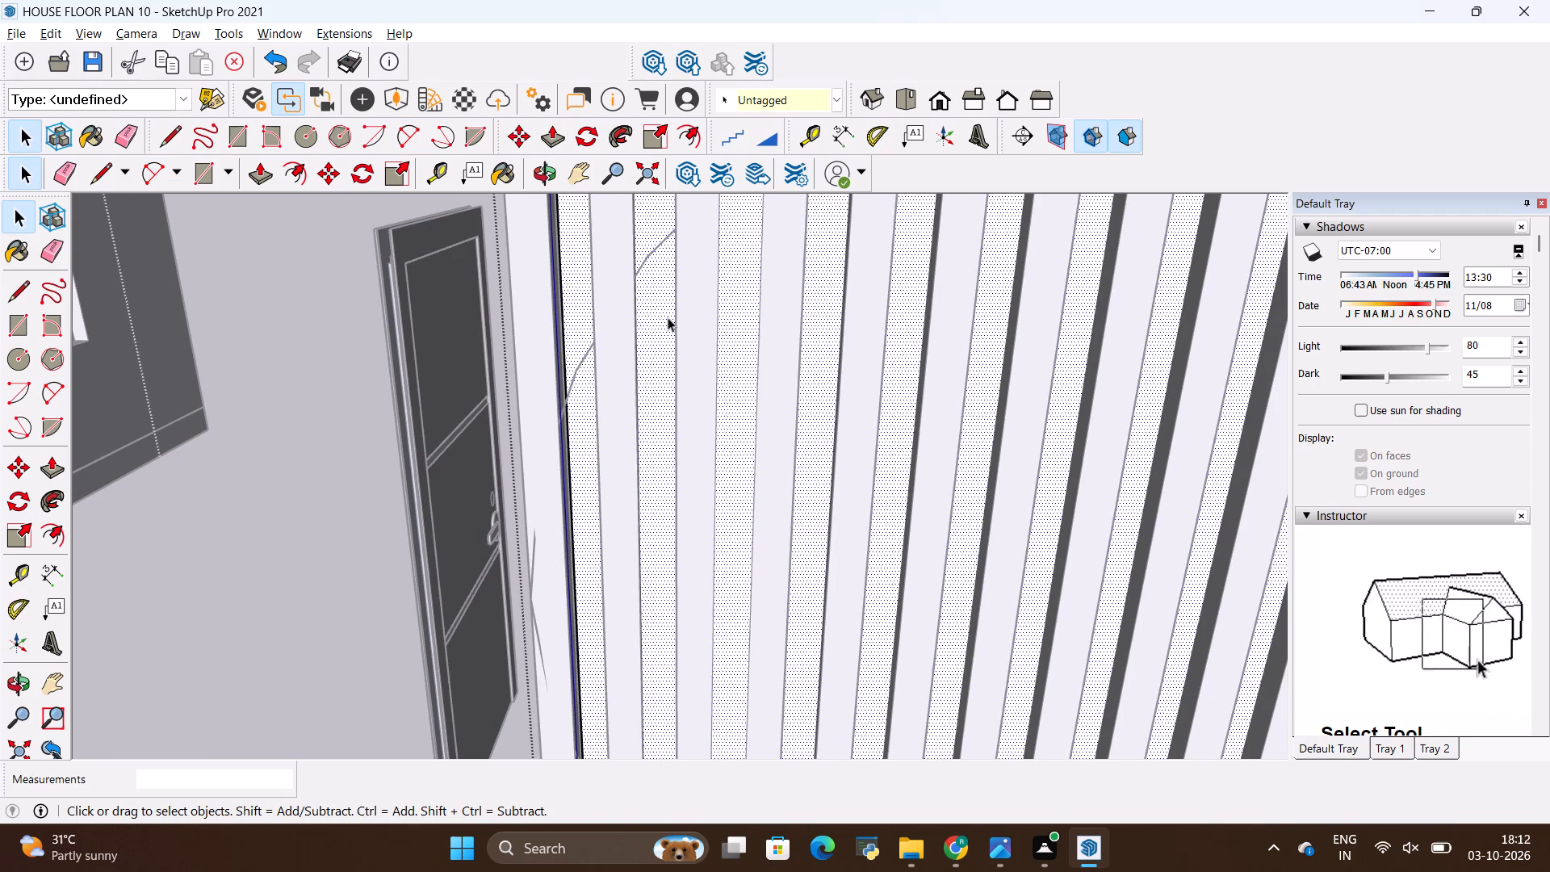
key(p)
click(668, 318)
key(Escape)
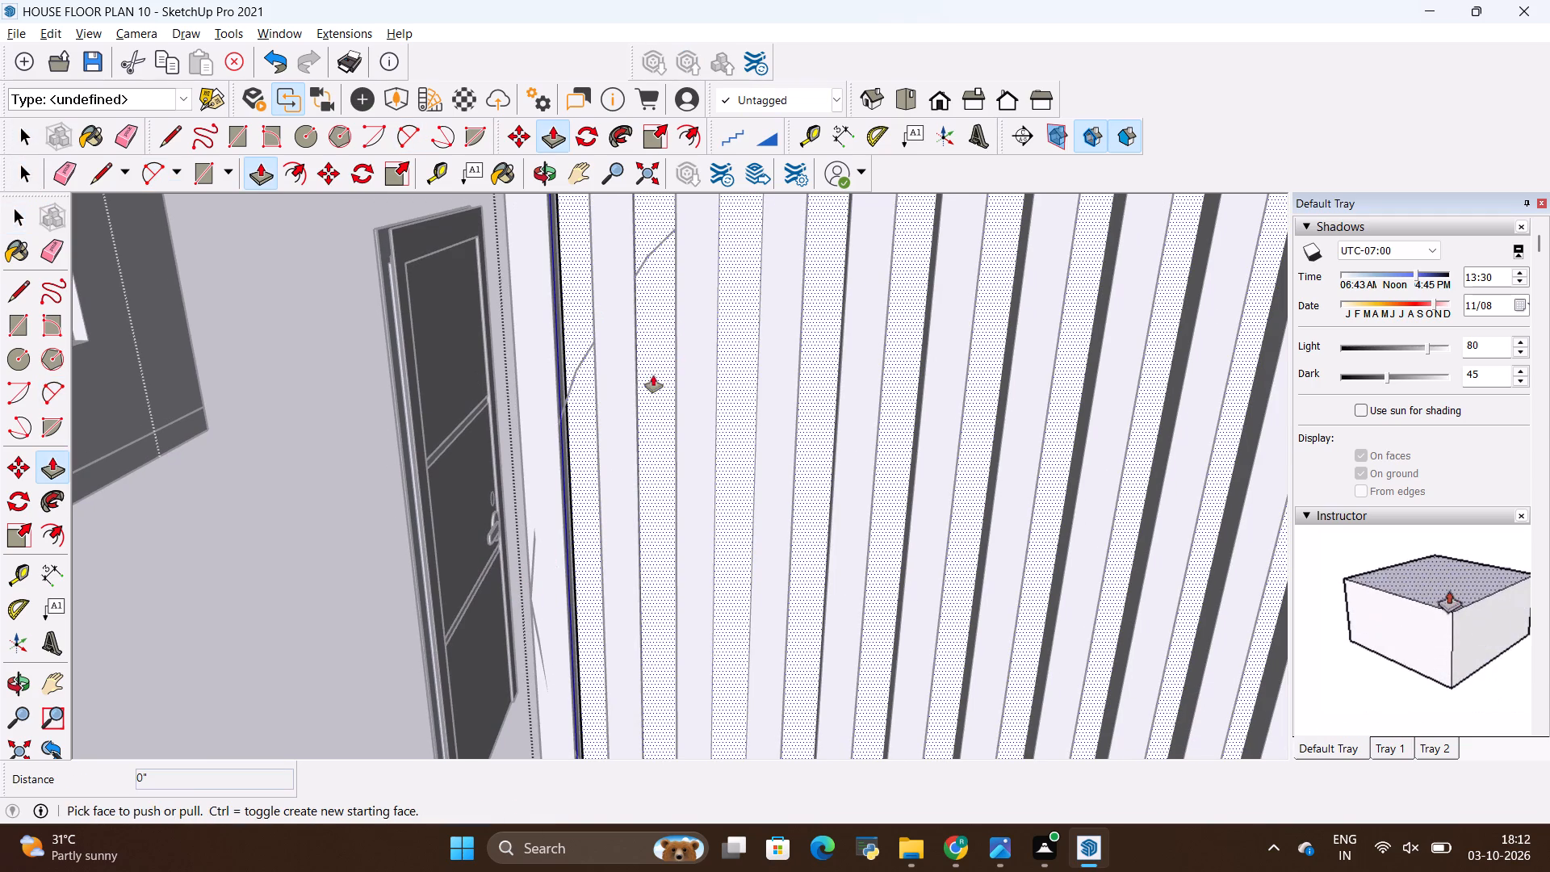
Test-select the backing panel's face above and below the outline's upper edge to check whether the outline divides it.
scroll(587, 467, down, 17)
scroll(704, 379, up, 12)
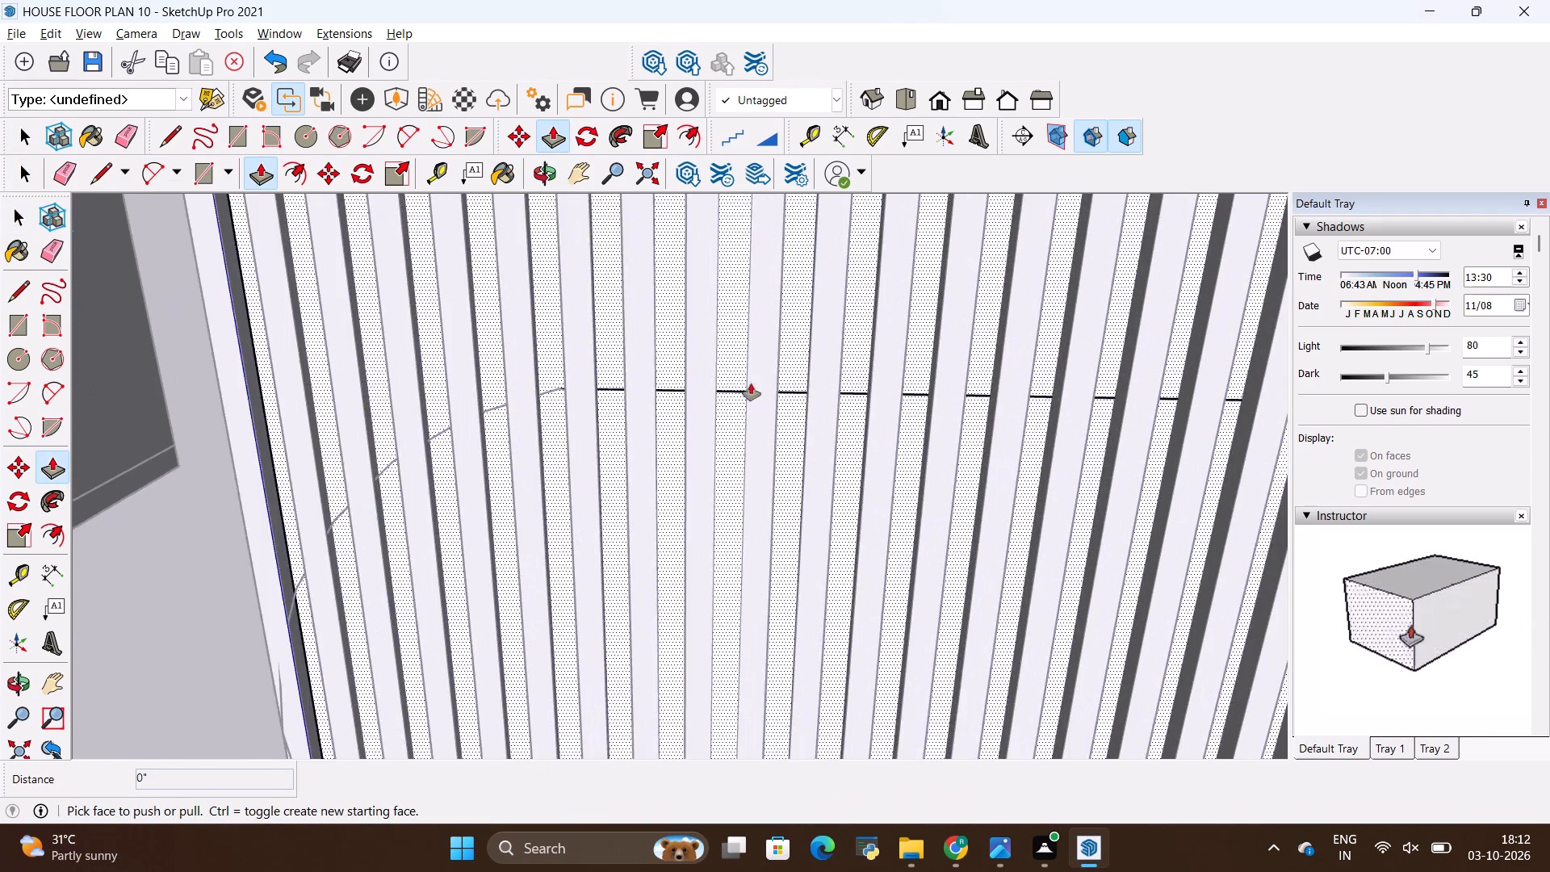
scroll(751, 384, up, 4)
key(space)
click(726, 433)
click(724, 356)
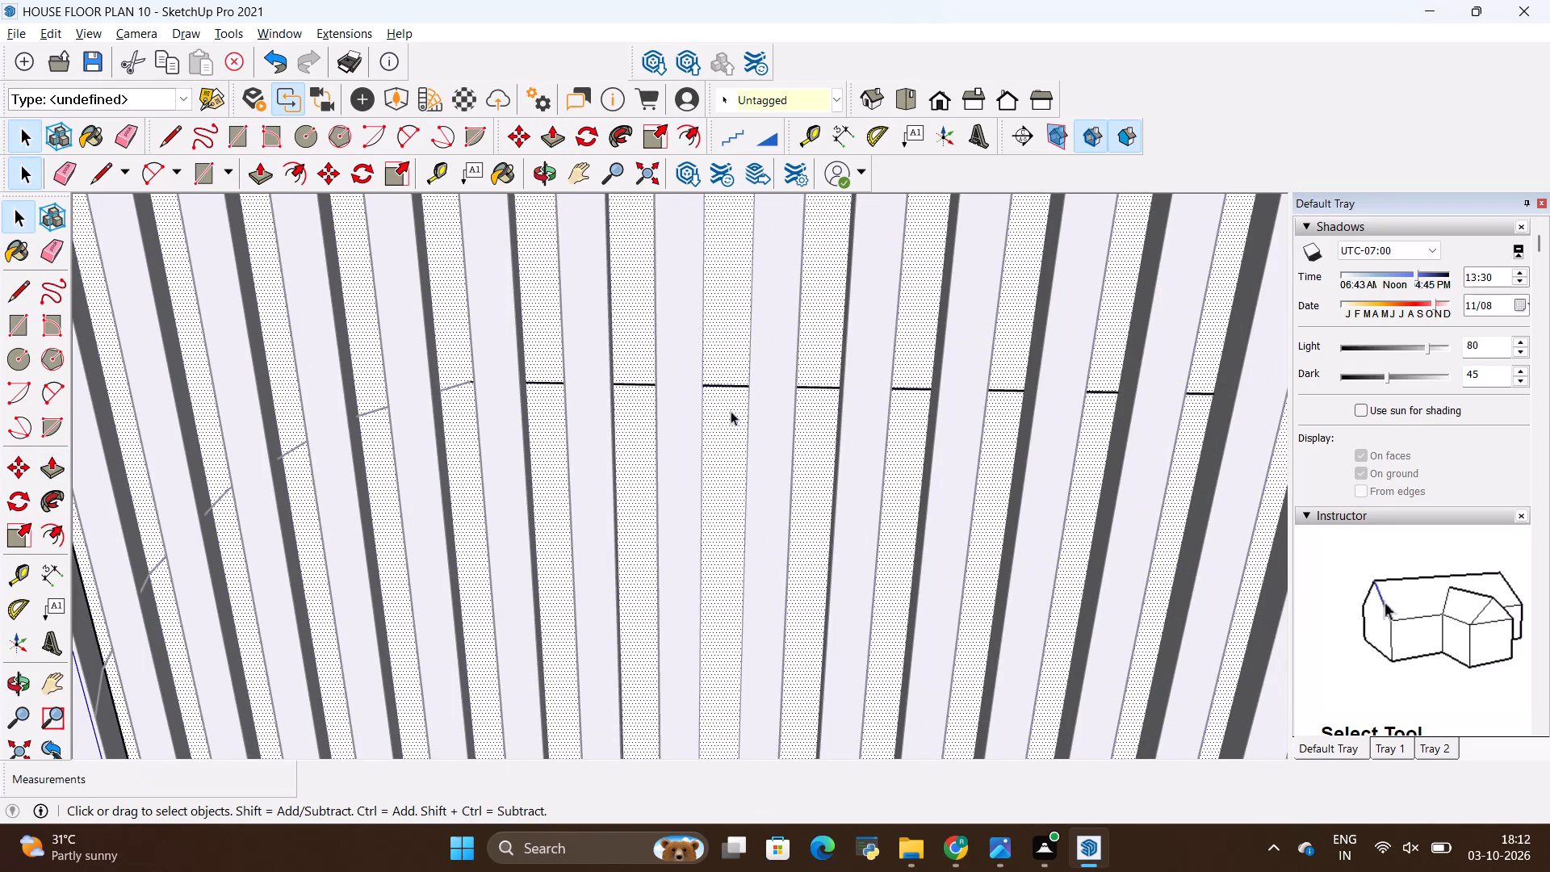
click(731, 456)
click(731, 374)
drag(726, 454, 726, 442)
click(716, 347)
click(716, 437)
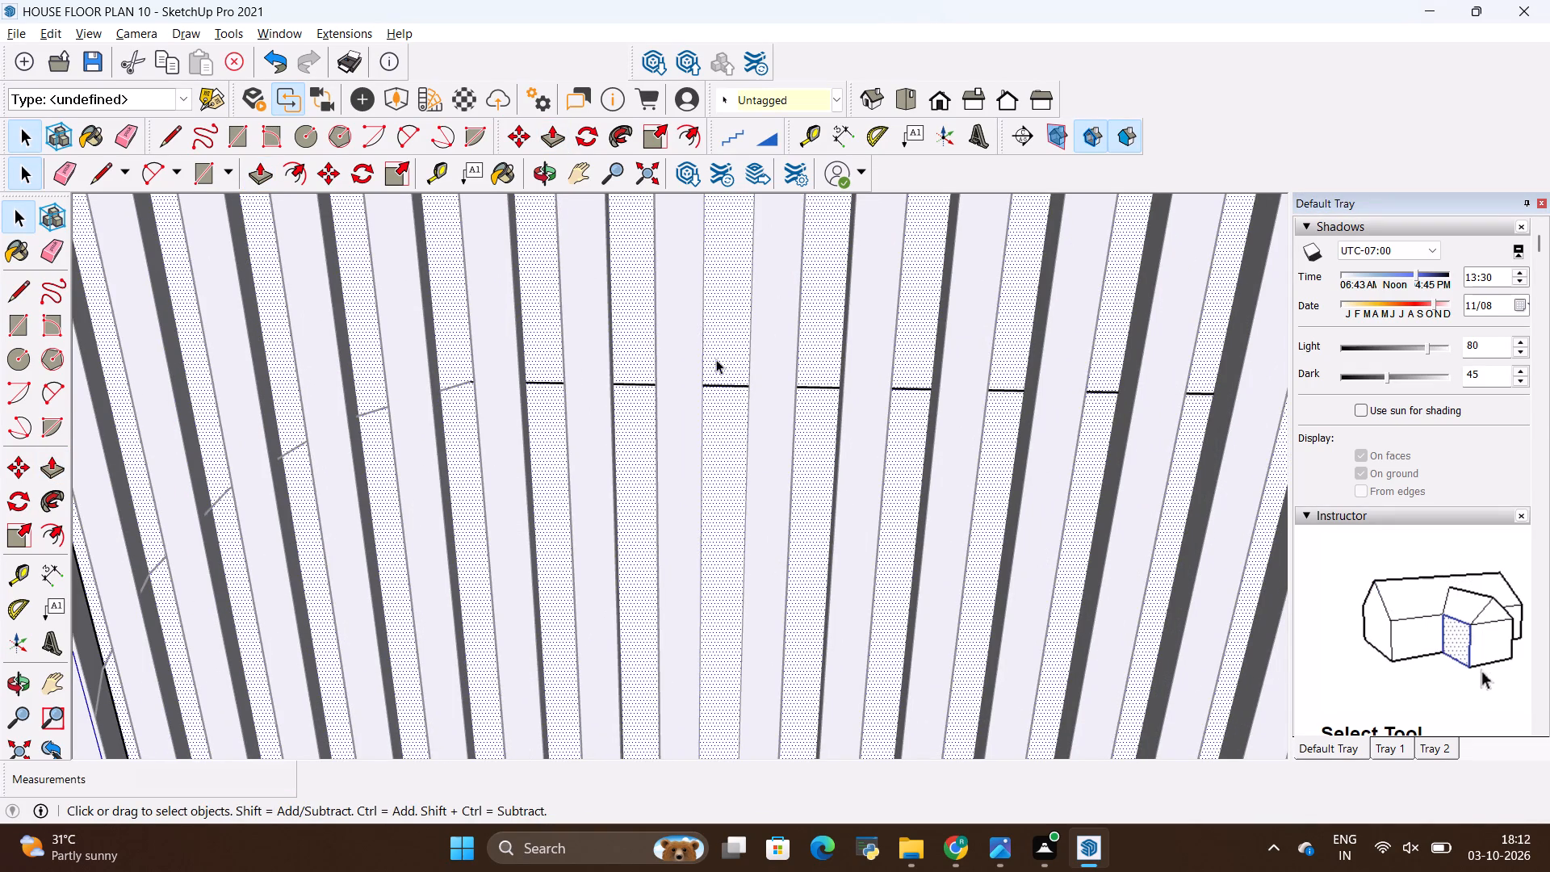
click(716, 359)
click(722, 460)
click(718, 344)
drag(717, 450, 718, 434)
click(710, 348)
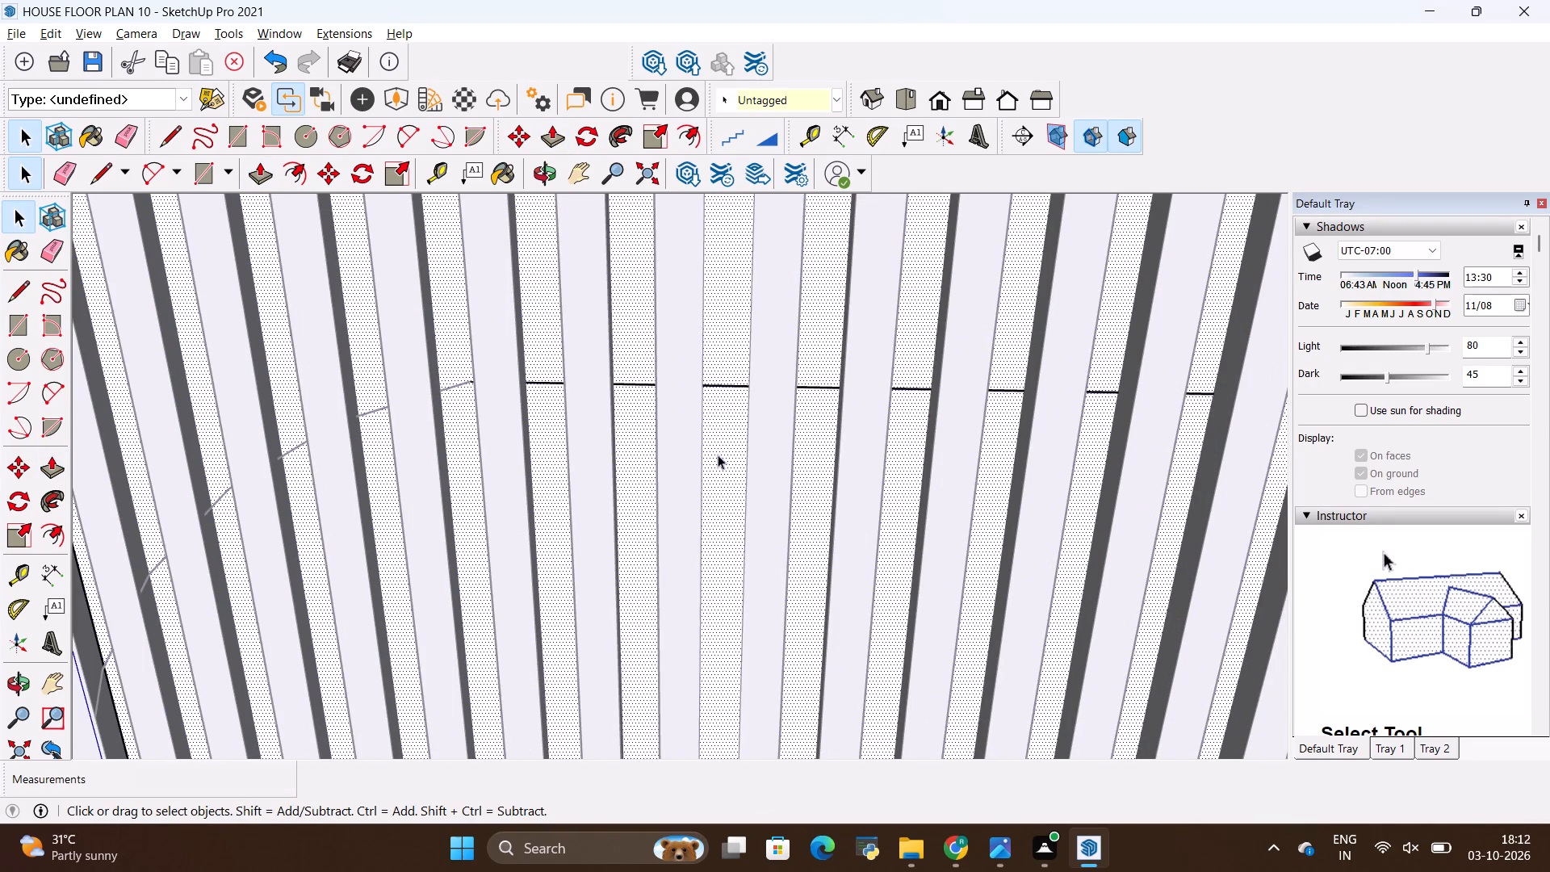
click(718, 460)
click(672, 463)
double_click(728, 341)
double_click(722, 344)
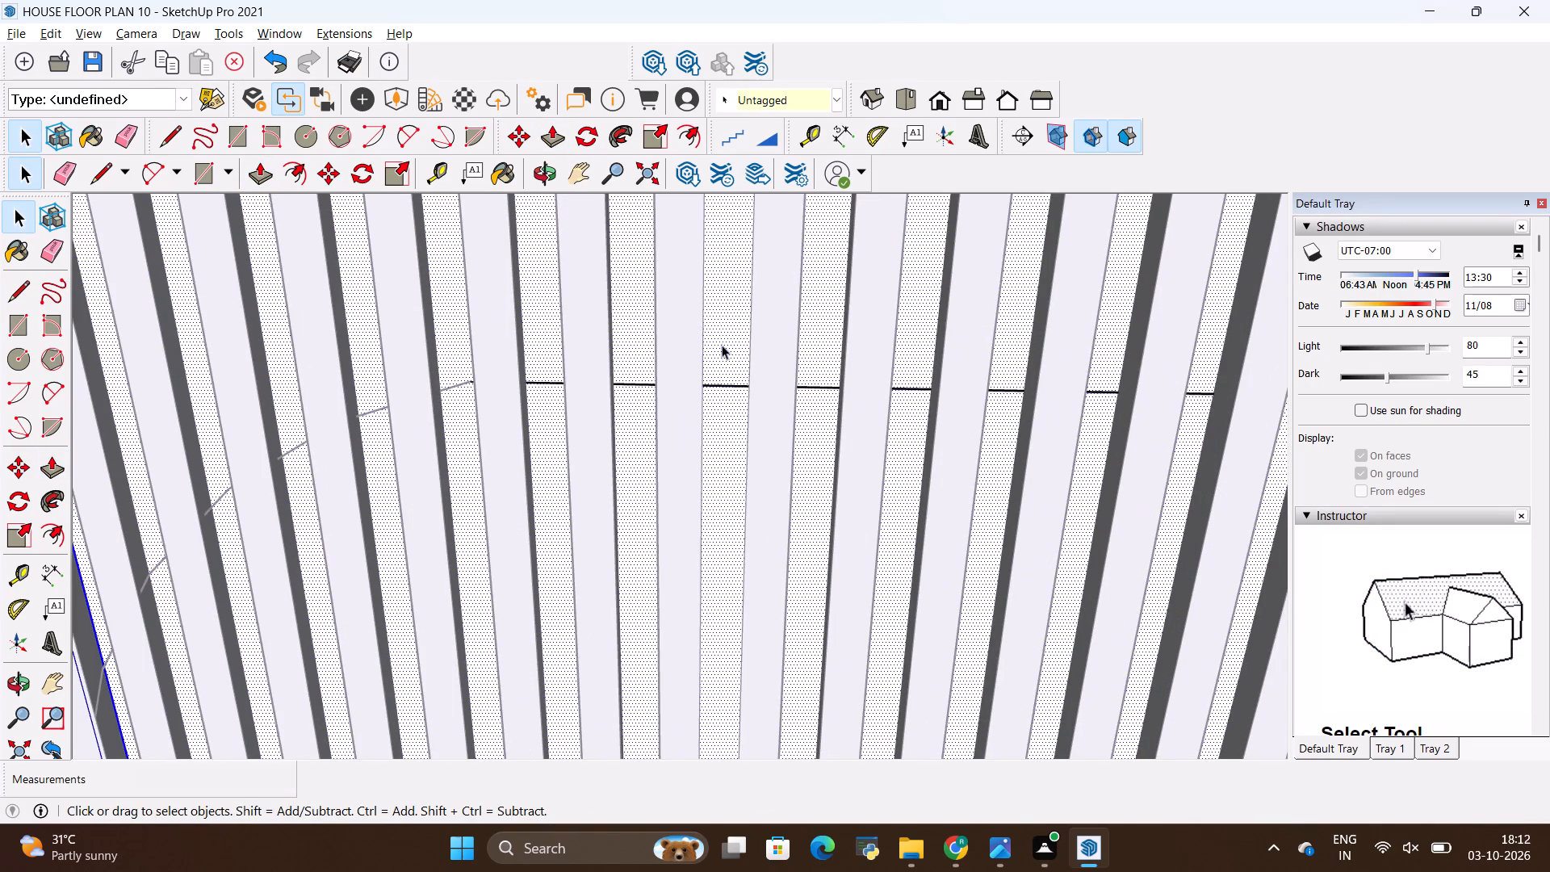
double_click(722, 434)
Retrace the outline's shelf-side edge with a vertical line about 4' 8 7/16" long from the upper line's end to the lower line.
scroll(723, 368, up, 8)
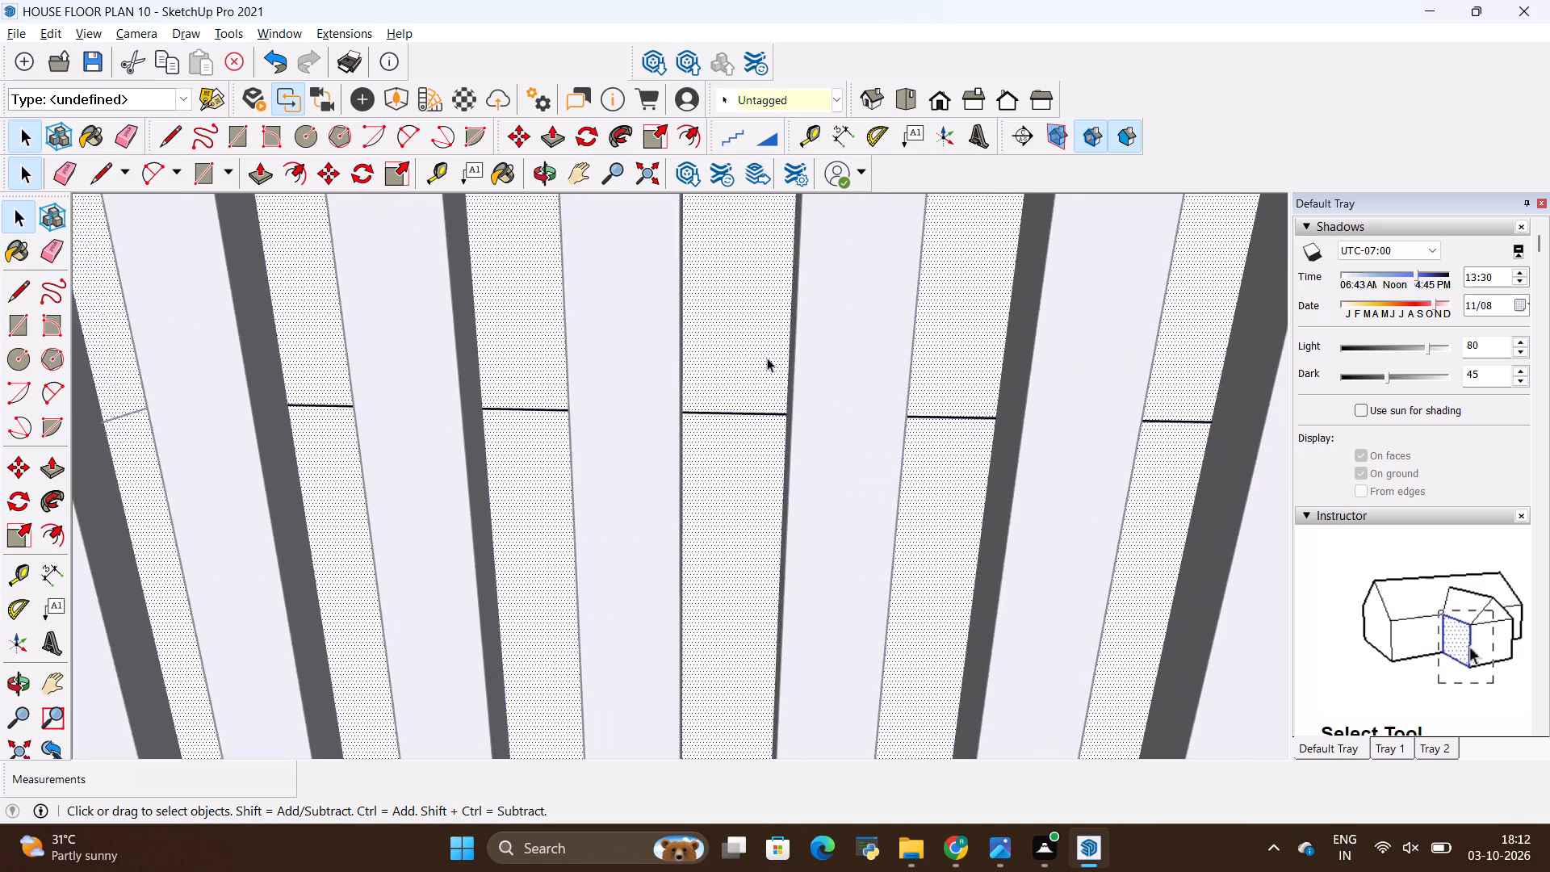
scroll(767, 359, down, 6)
scroll(767, 363, down, 18)
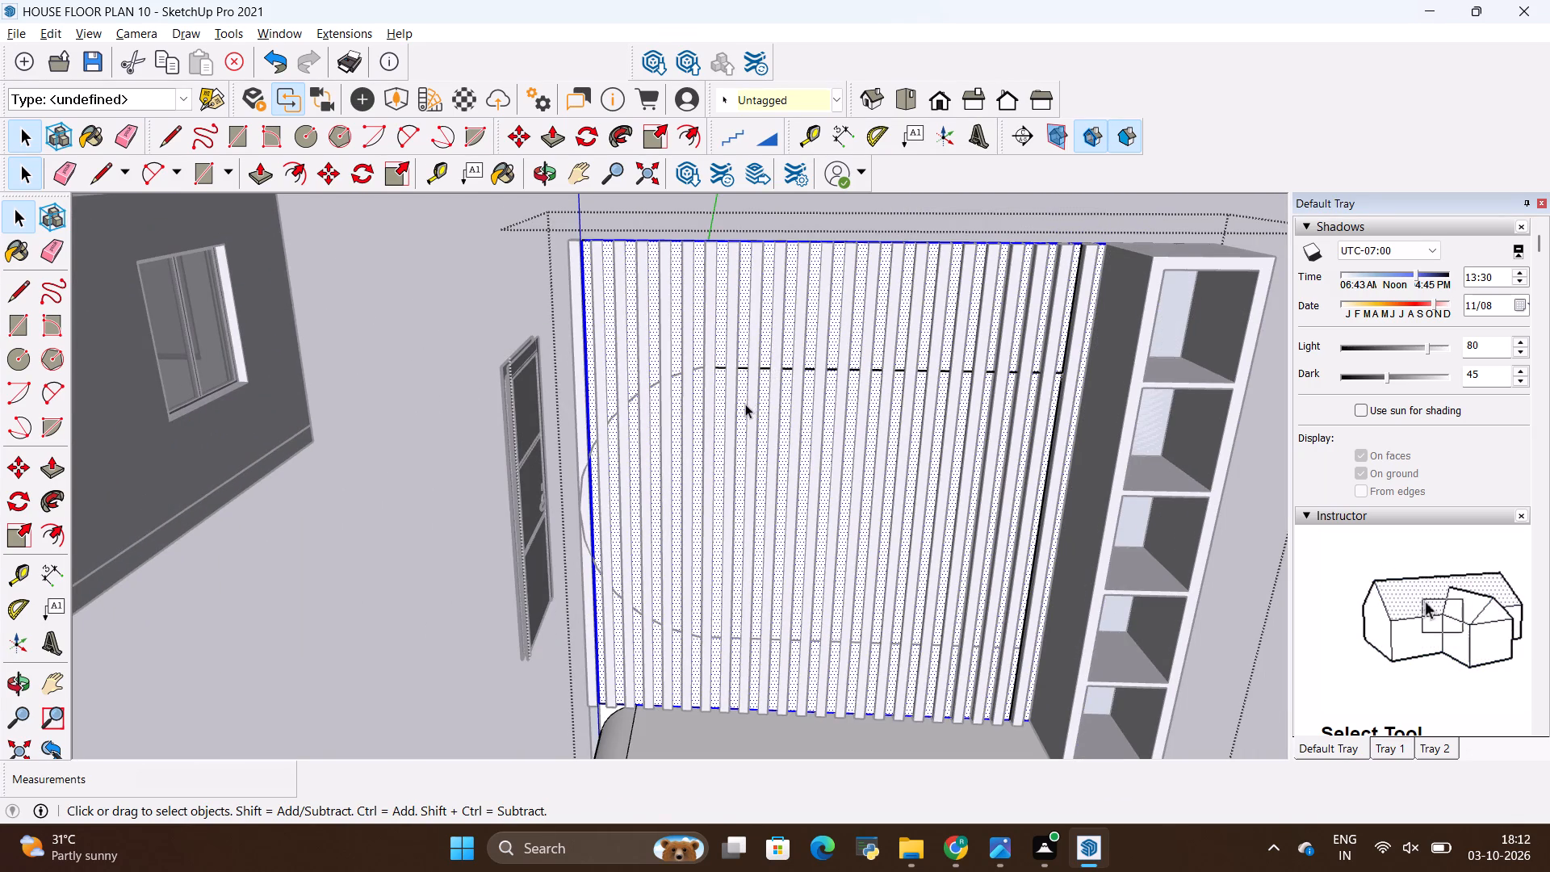
scroll(735, 462, down, 3)
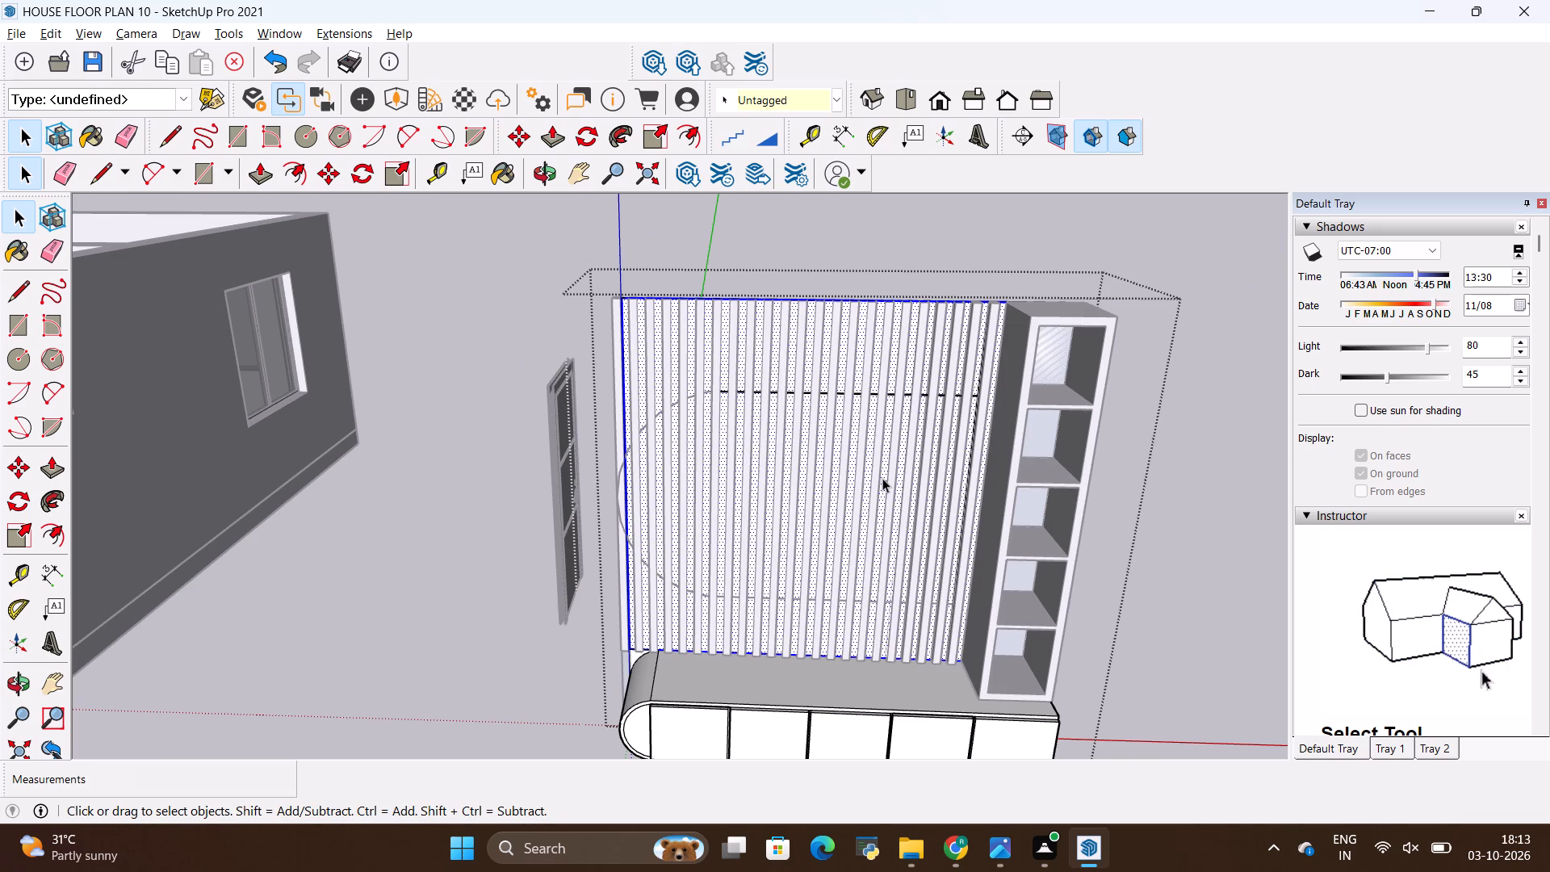
scroll(911, 426, up, 12)
scroll(961, 393, up, 12)
scroll(1026, 227, up, 2)
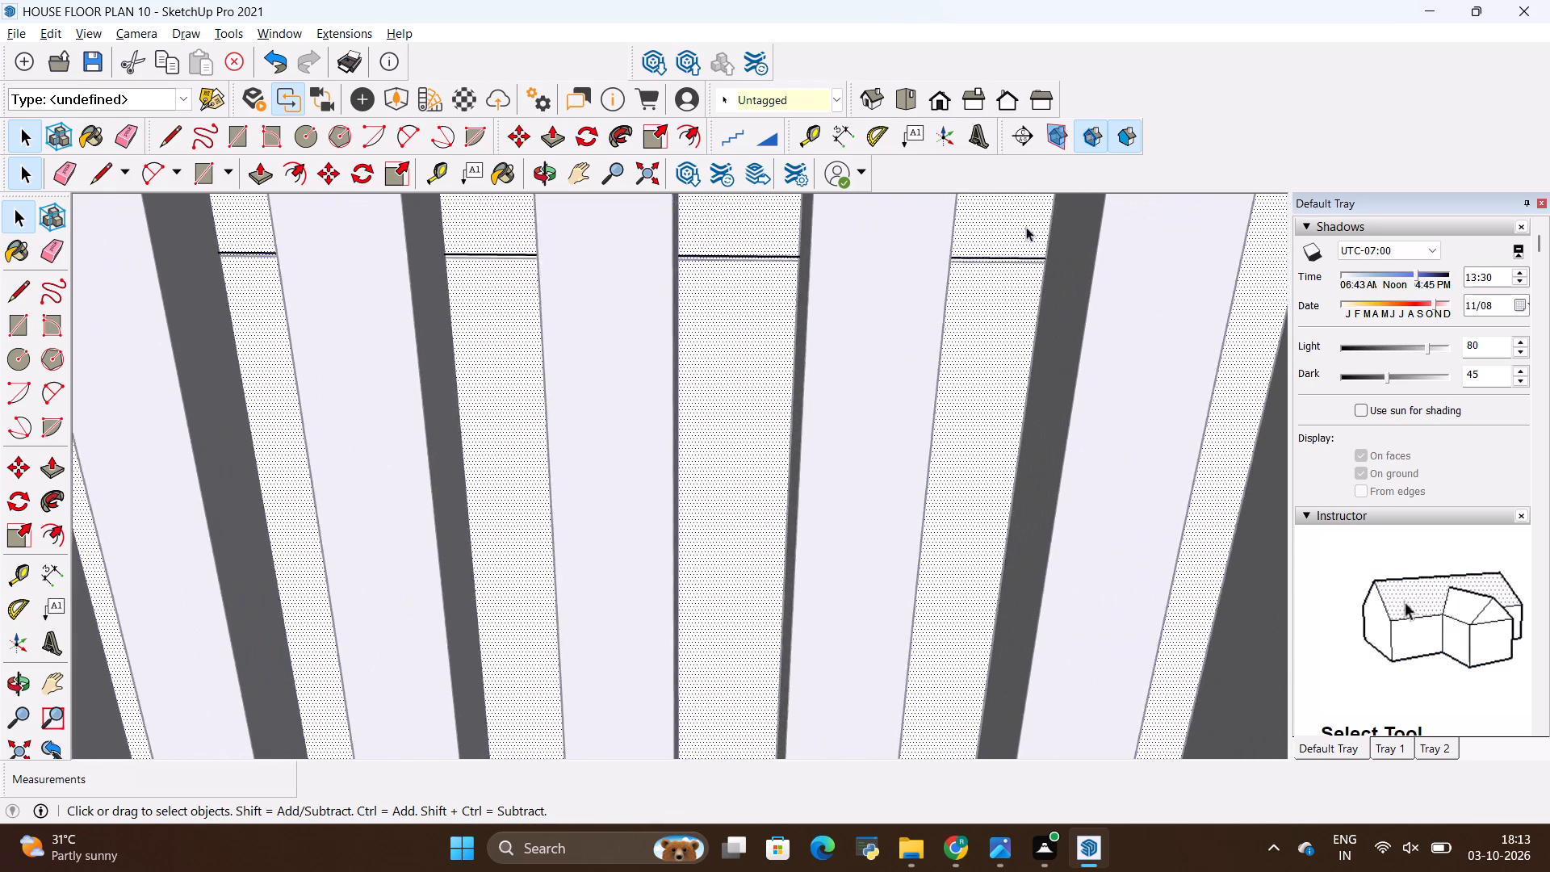
scroll(1026, 227, up, 20)
scroll(1026, 227, up, 7)
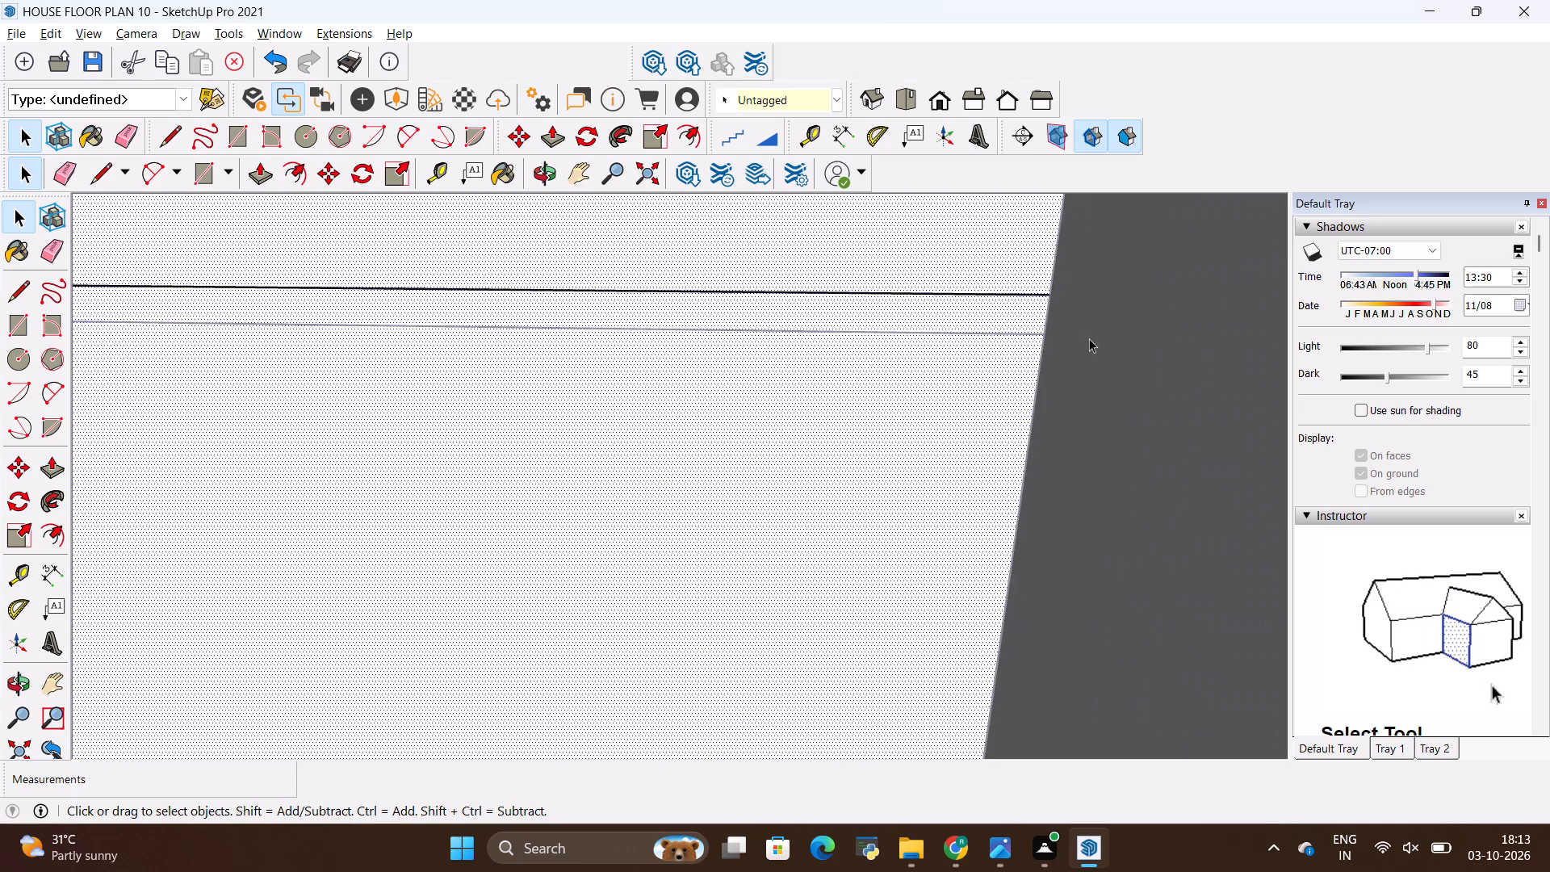
key(l)
click(1049, 294)
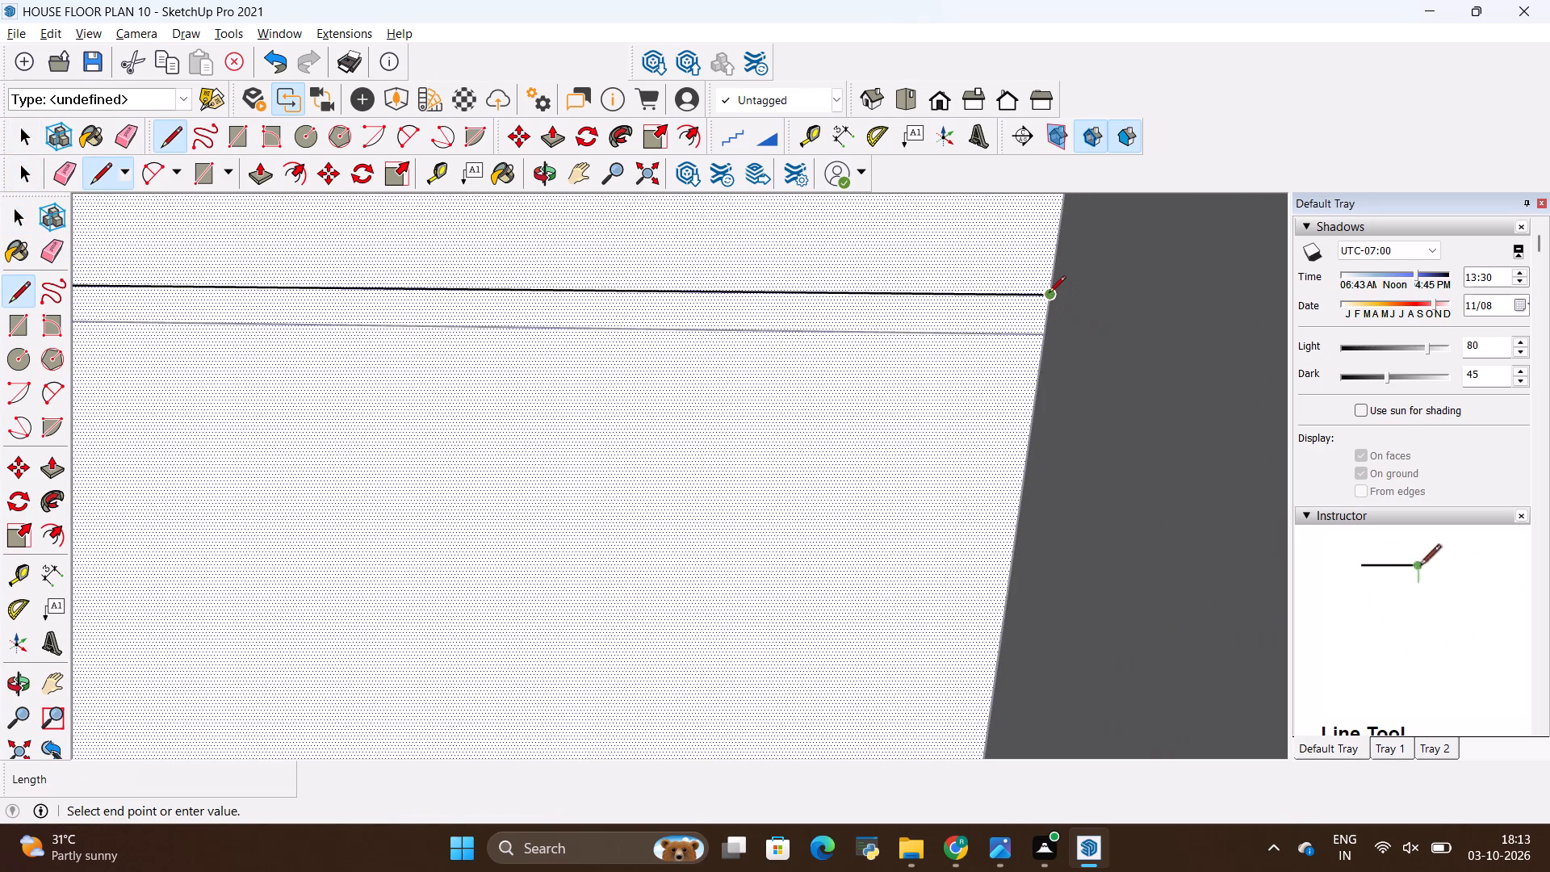
scroll(1021, 480, down, 20)
scroll(1021, 480, down, 10)
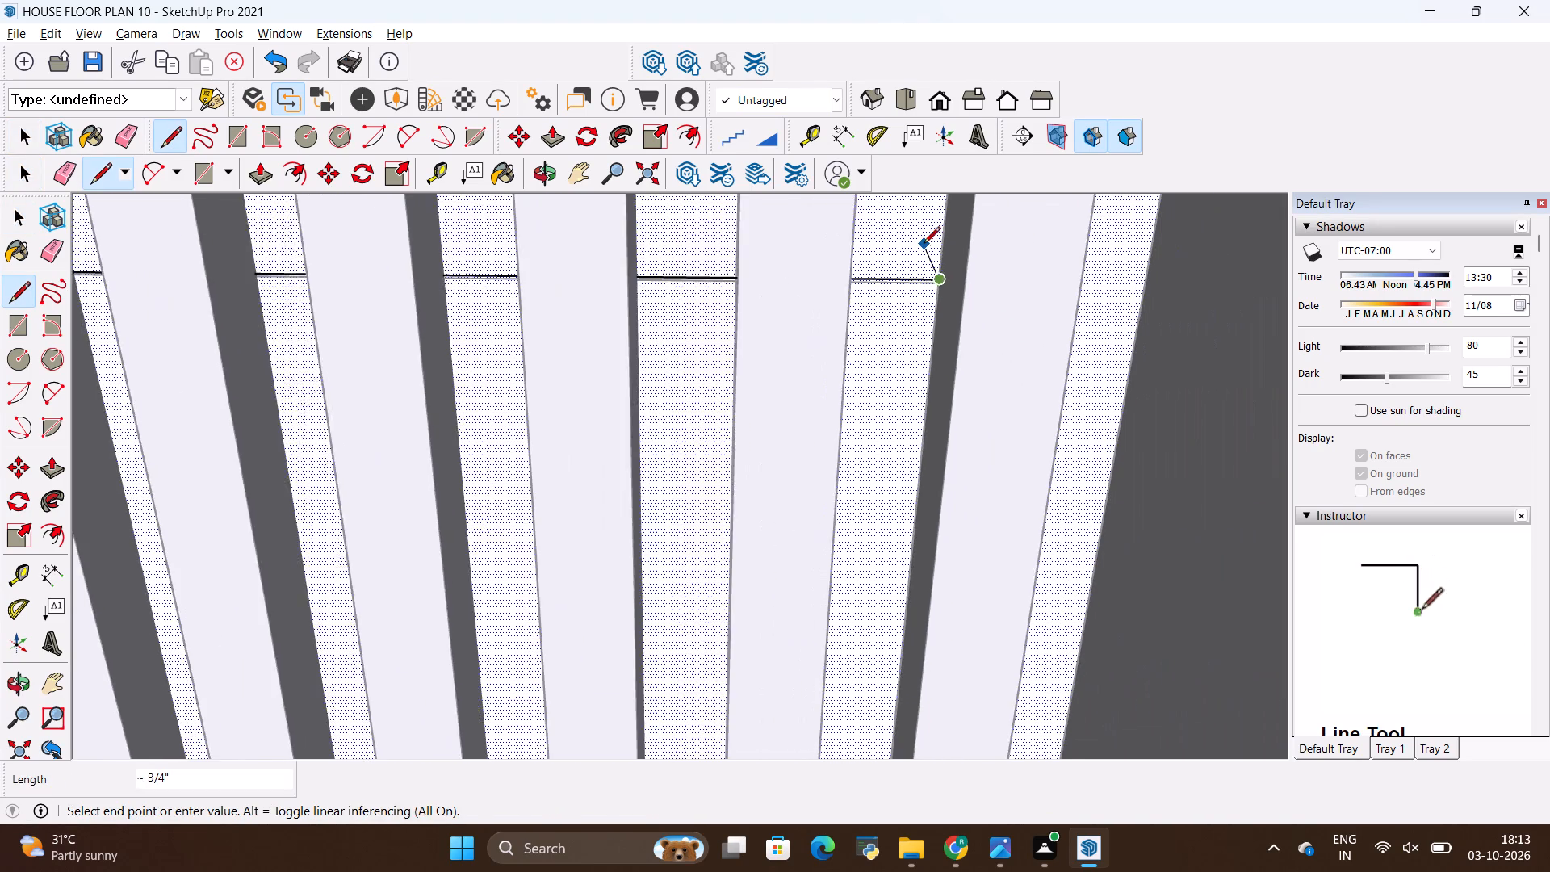
scroll(924, 245, down, 20)
scroll(924, 245, down, 6)
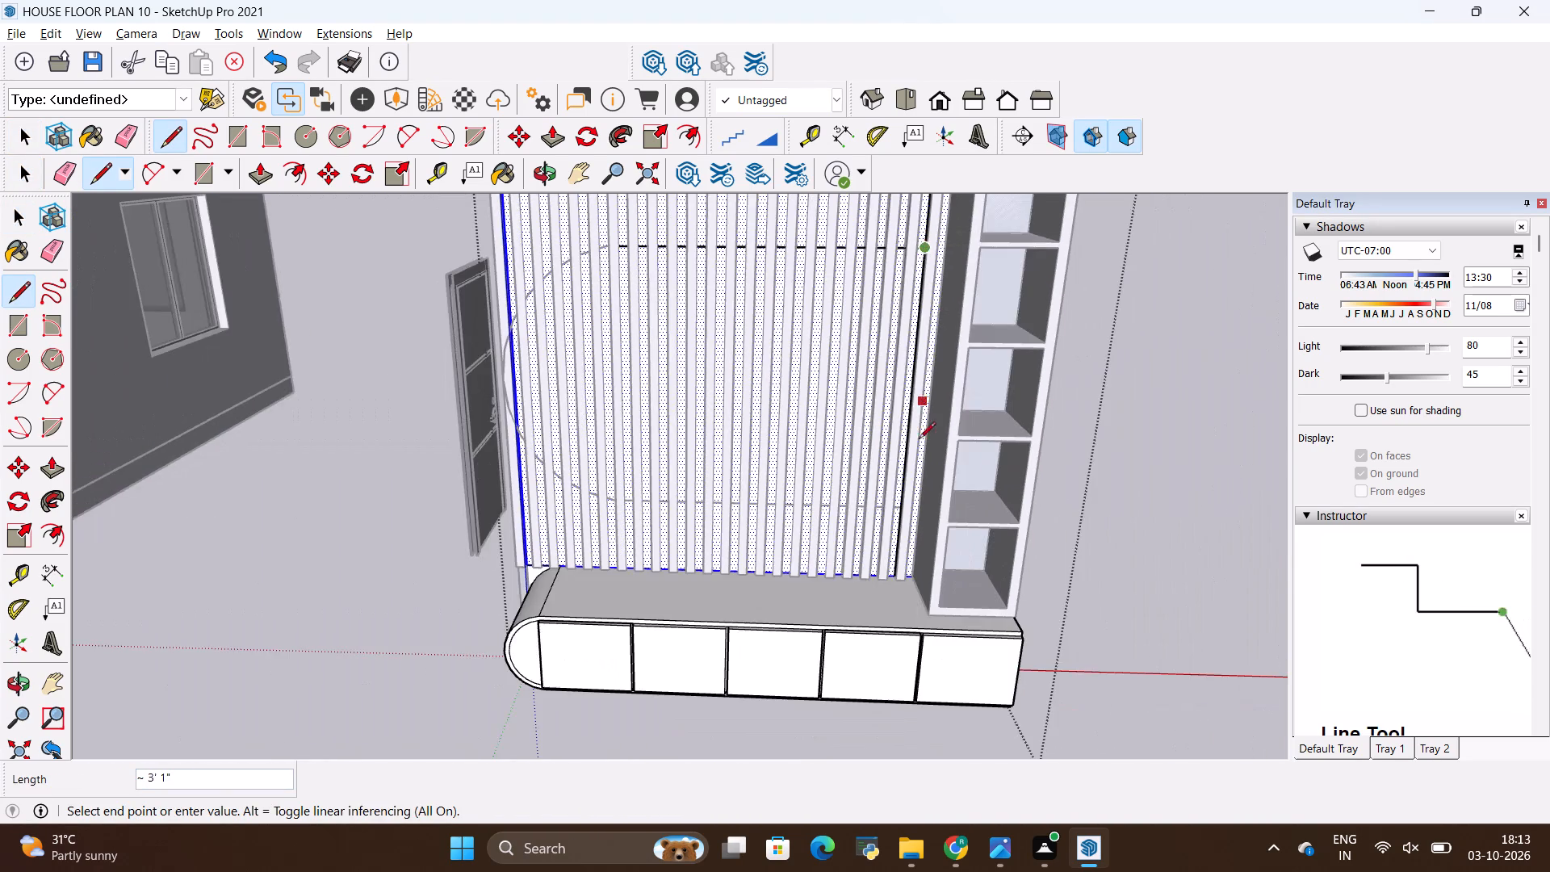
scroll(924, 525, up, 14)
scroll(840, 419, up, 13)
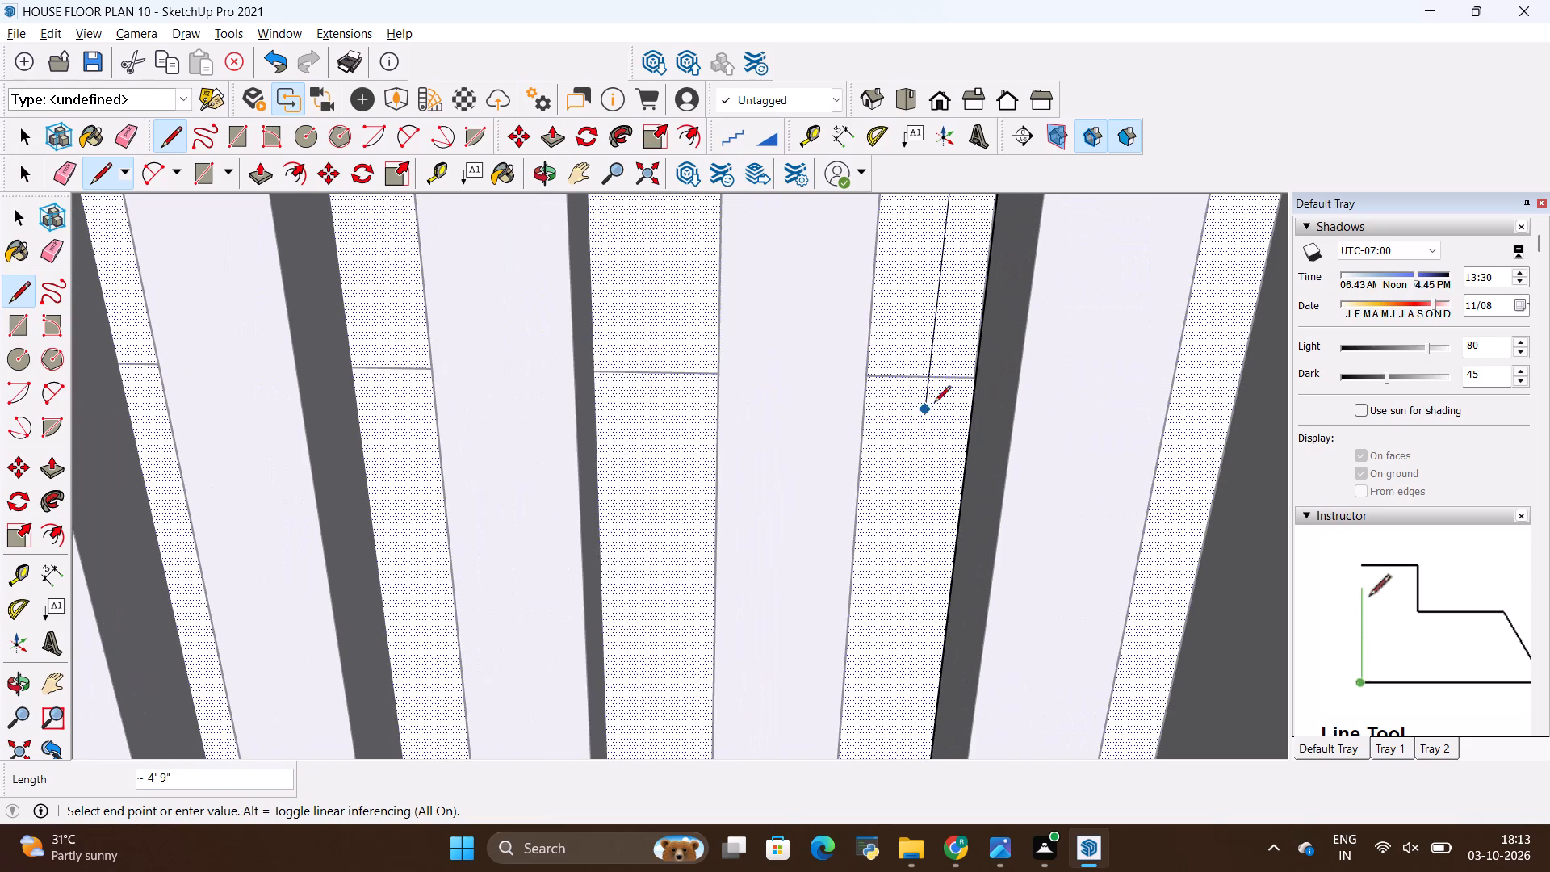
click(977, 379)
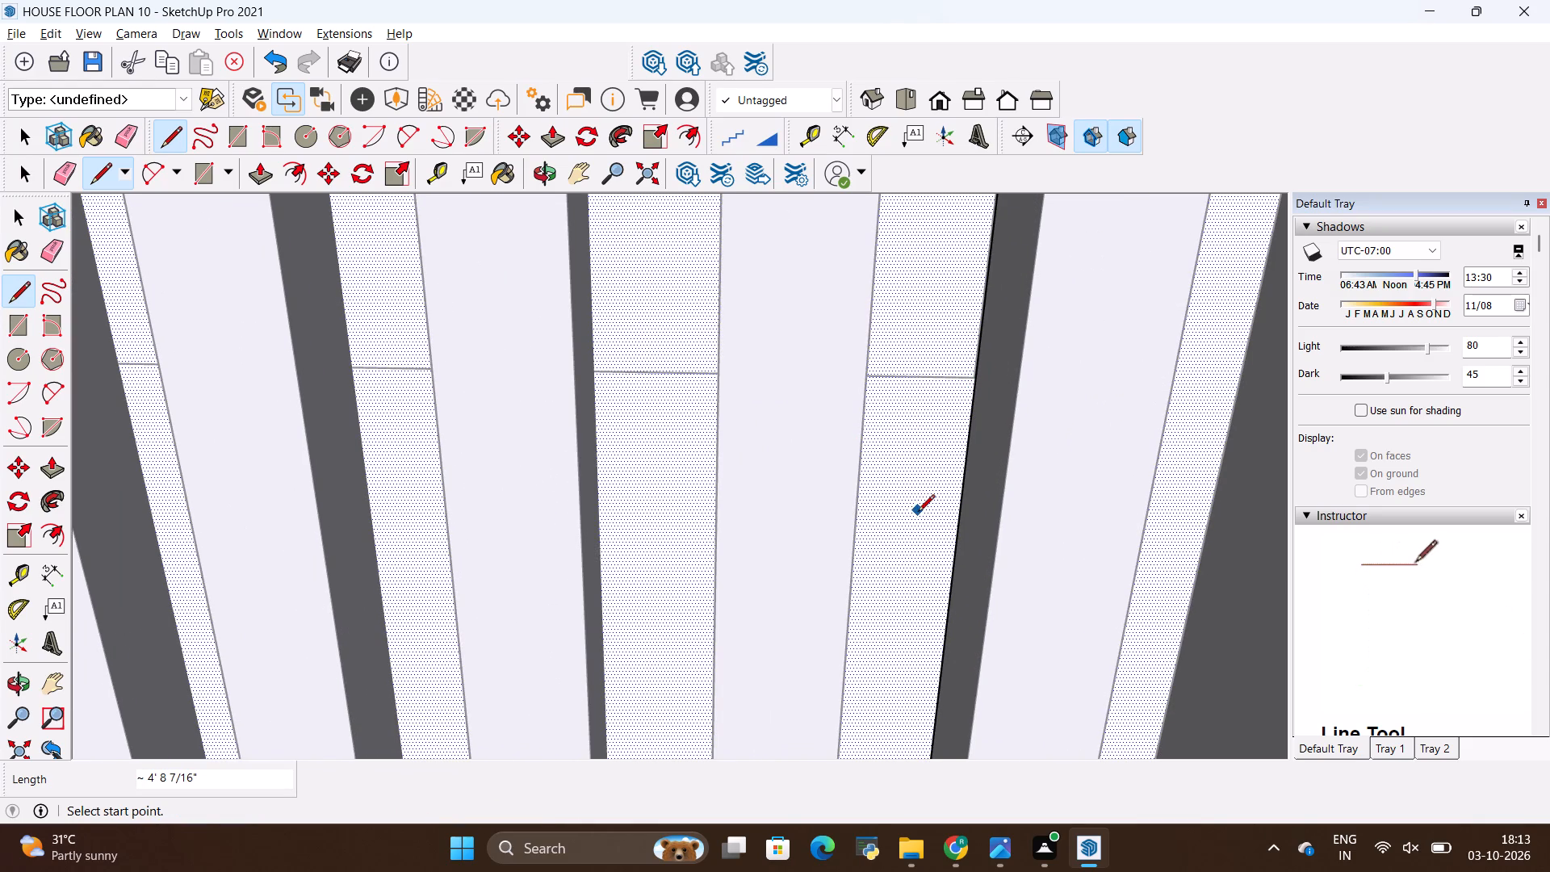
Test-select the backing panel's face above and below the outline's lower edge to check whether it is divided.
key(space)
click(908, 476)
click(903, 311)
click(942, 521)
click(893, 249)
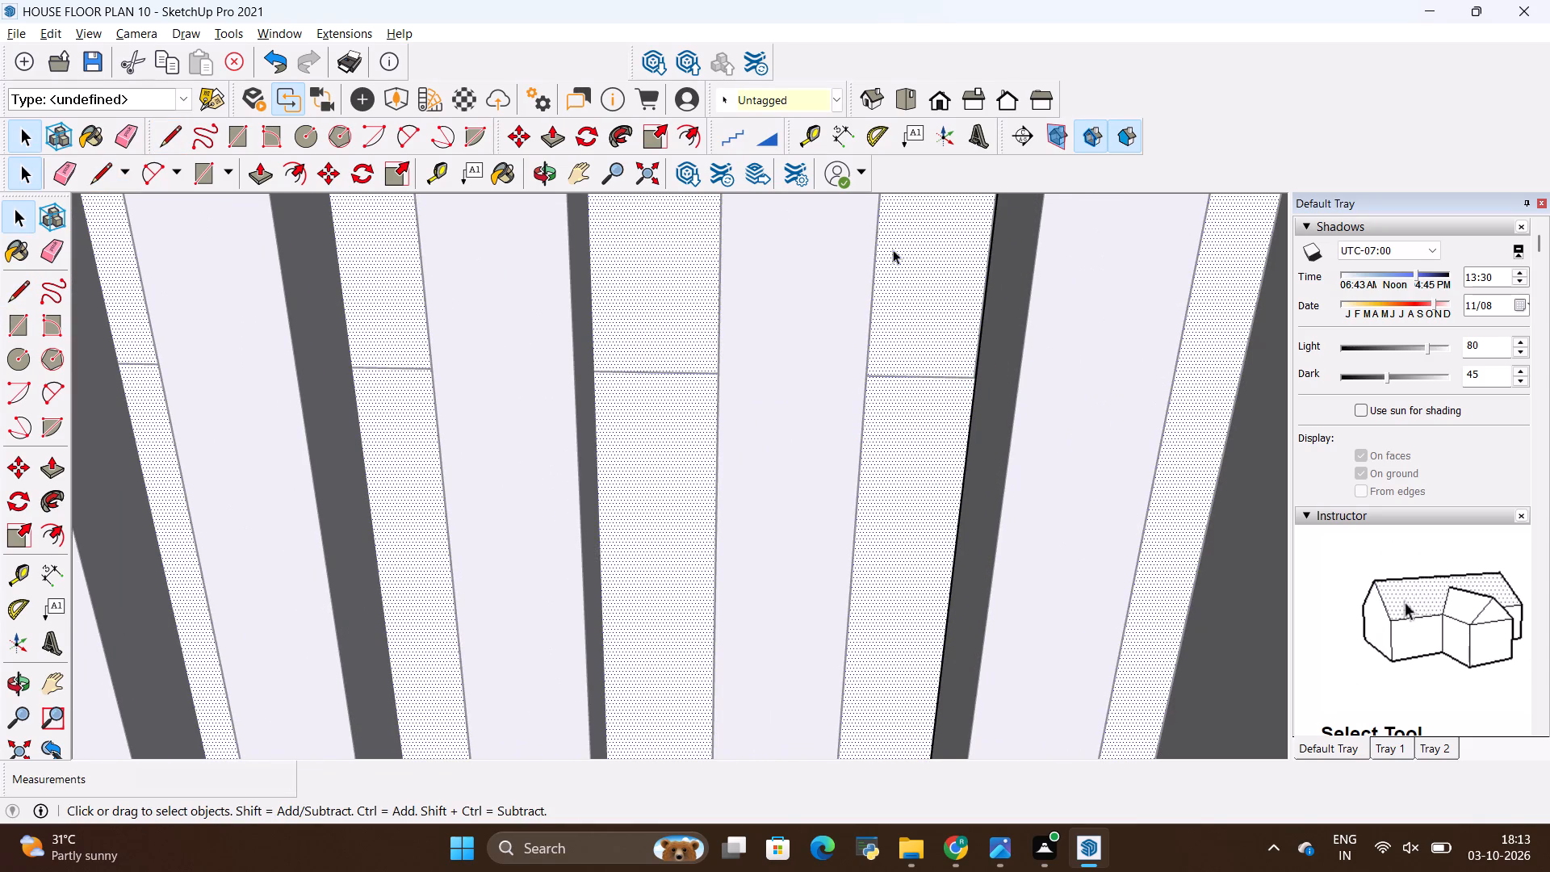
middle_drag(601, 381, 707, 452)
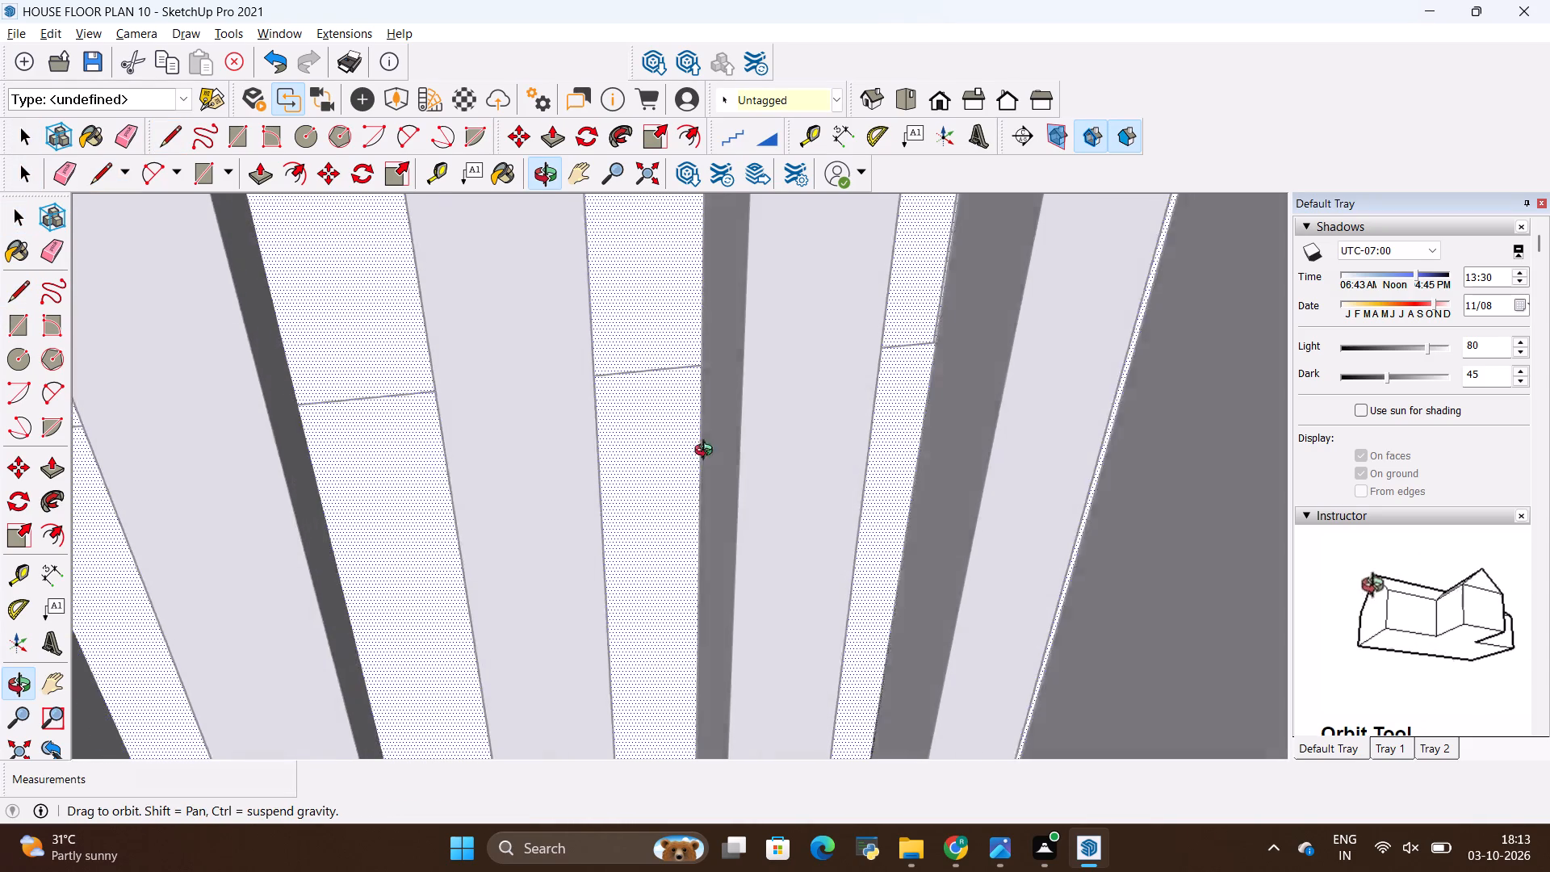
middle_drag(707, 452, 612, 505)
scroll(611, 505, up, 1)
scroll(608, 504, down, 5)
key(space)
click(802, 373)
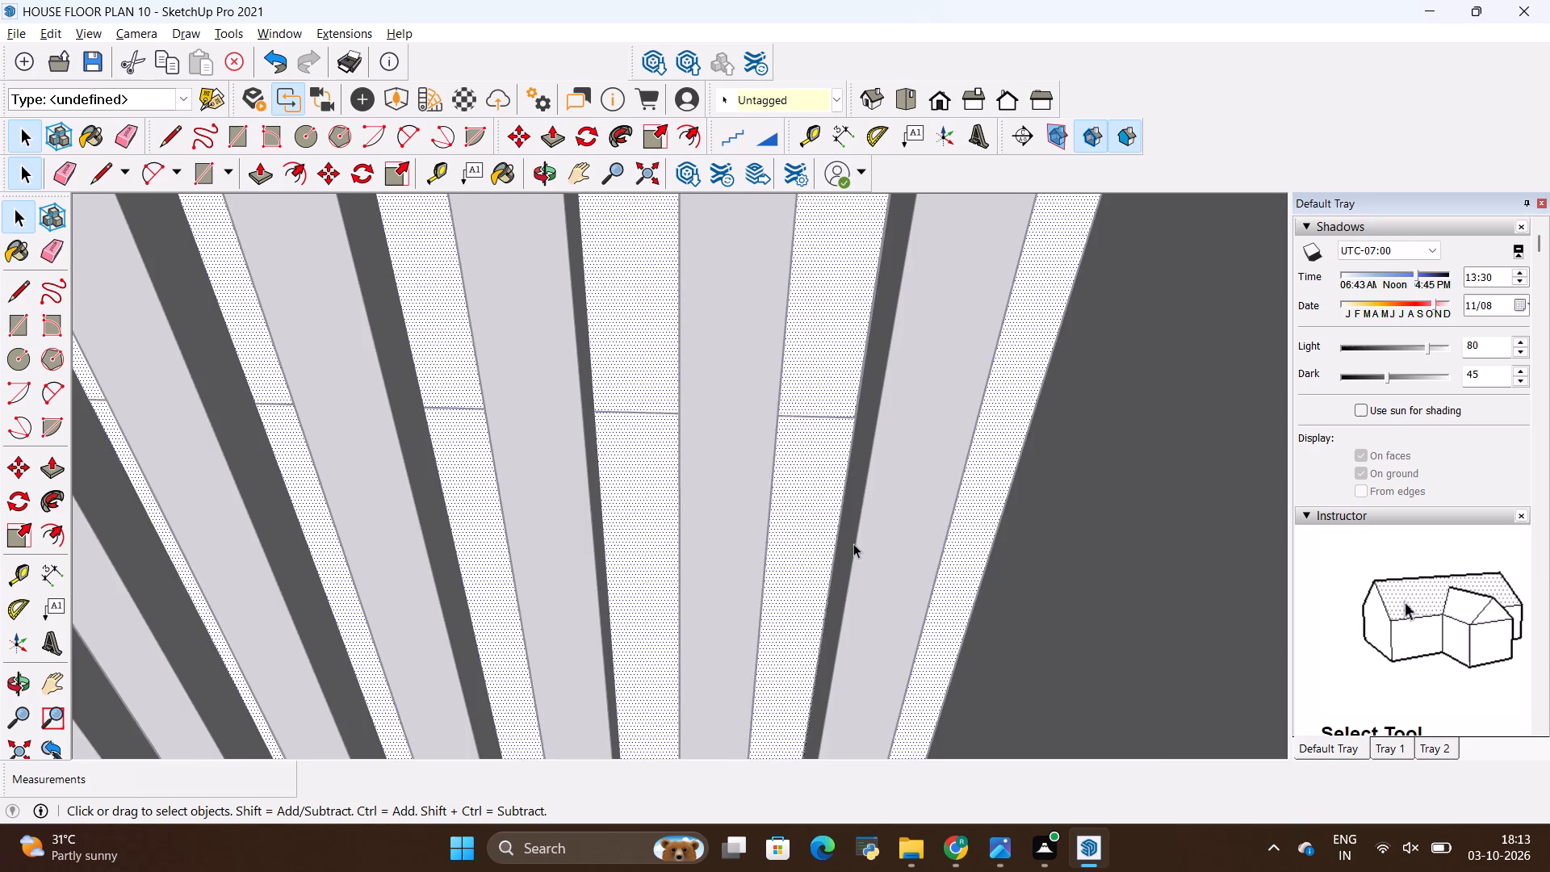
Leave the backing panel's editing mode and select the whole panel behind the slats.
scroll(855, 544, down, 17)
scroll(827, 523, down, 4)
key(space)
click(1148, 577)
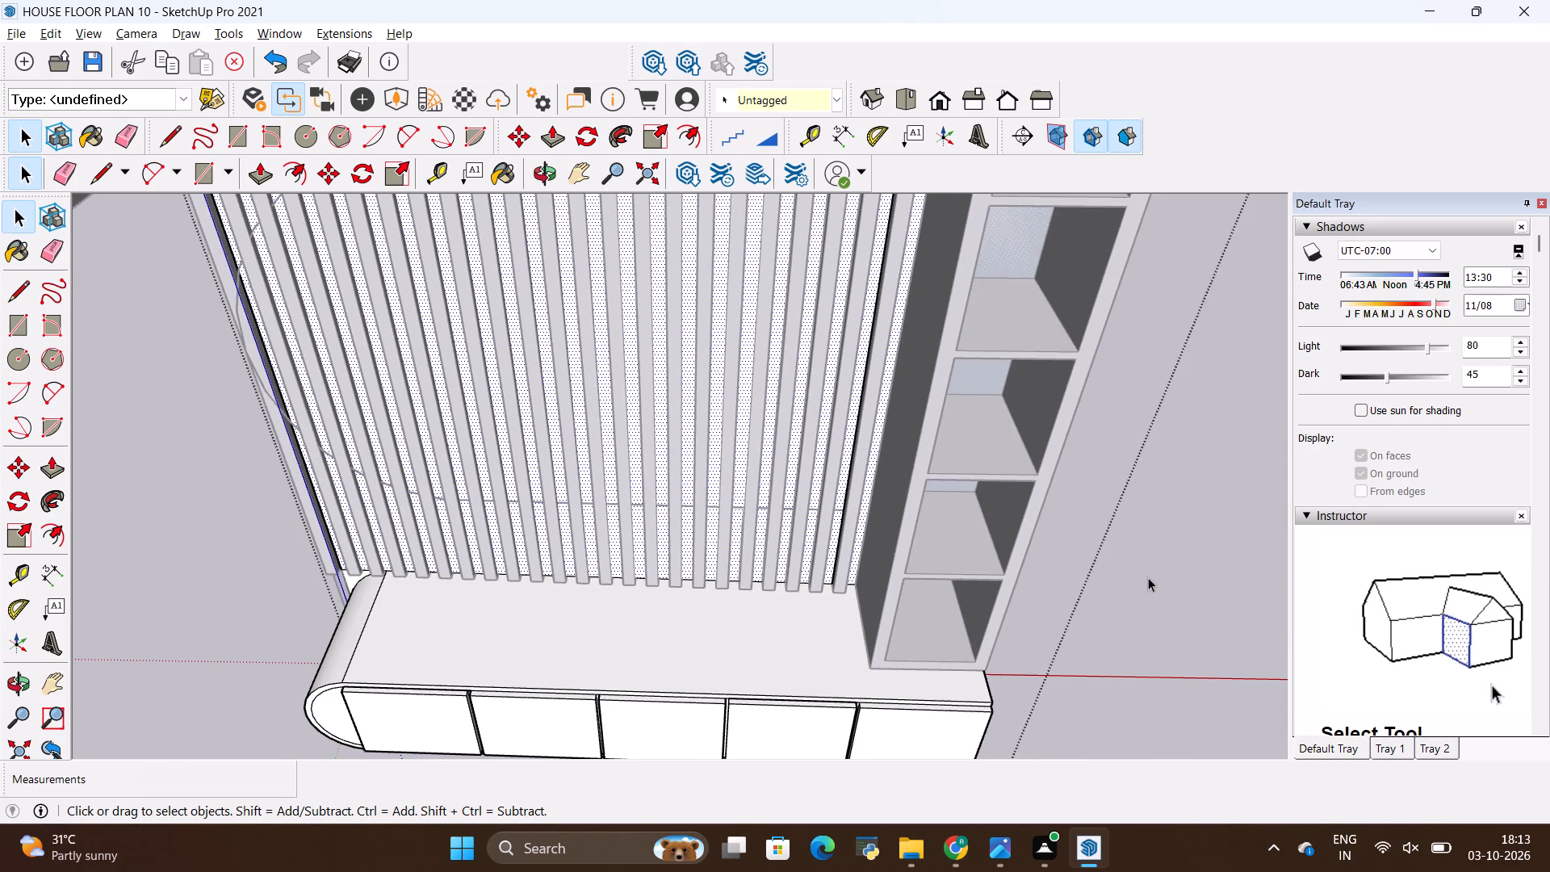
scroll(786, 450, up, 7)
click(798, 476)
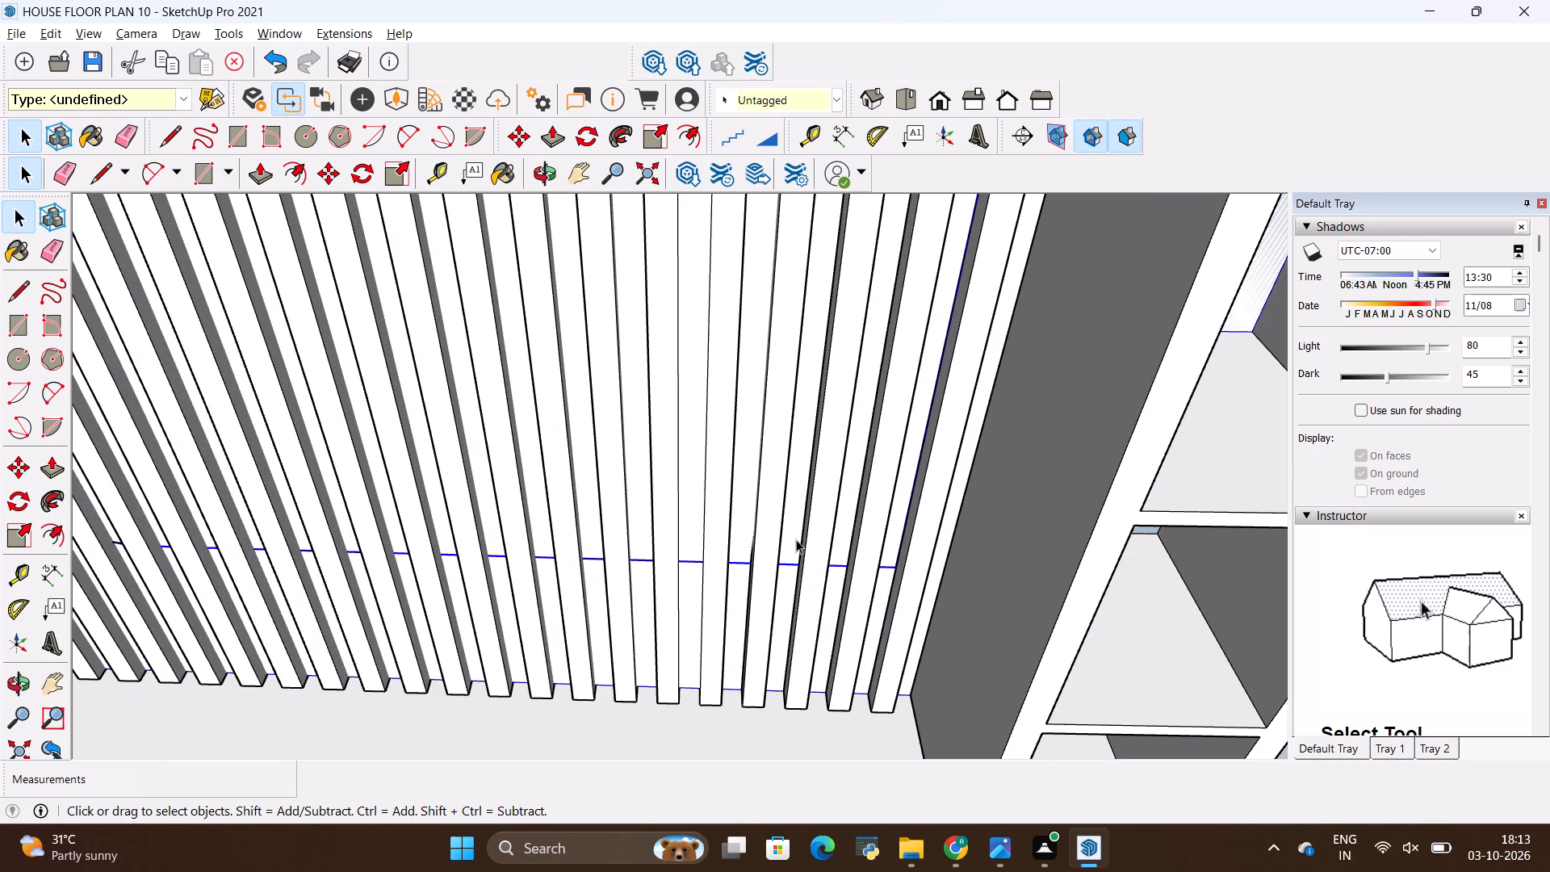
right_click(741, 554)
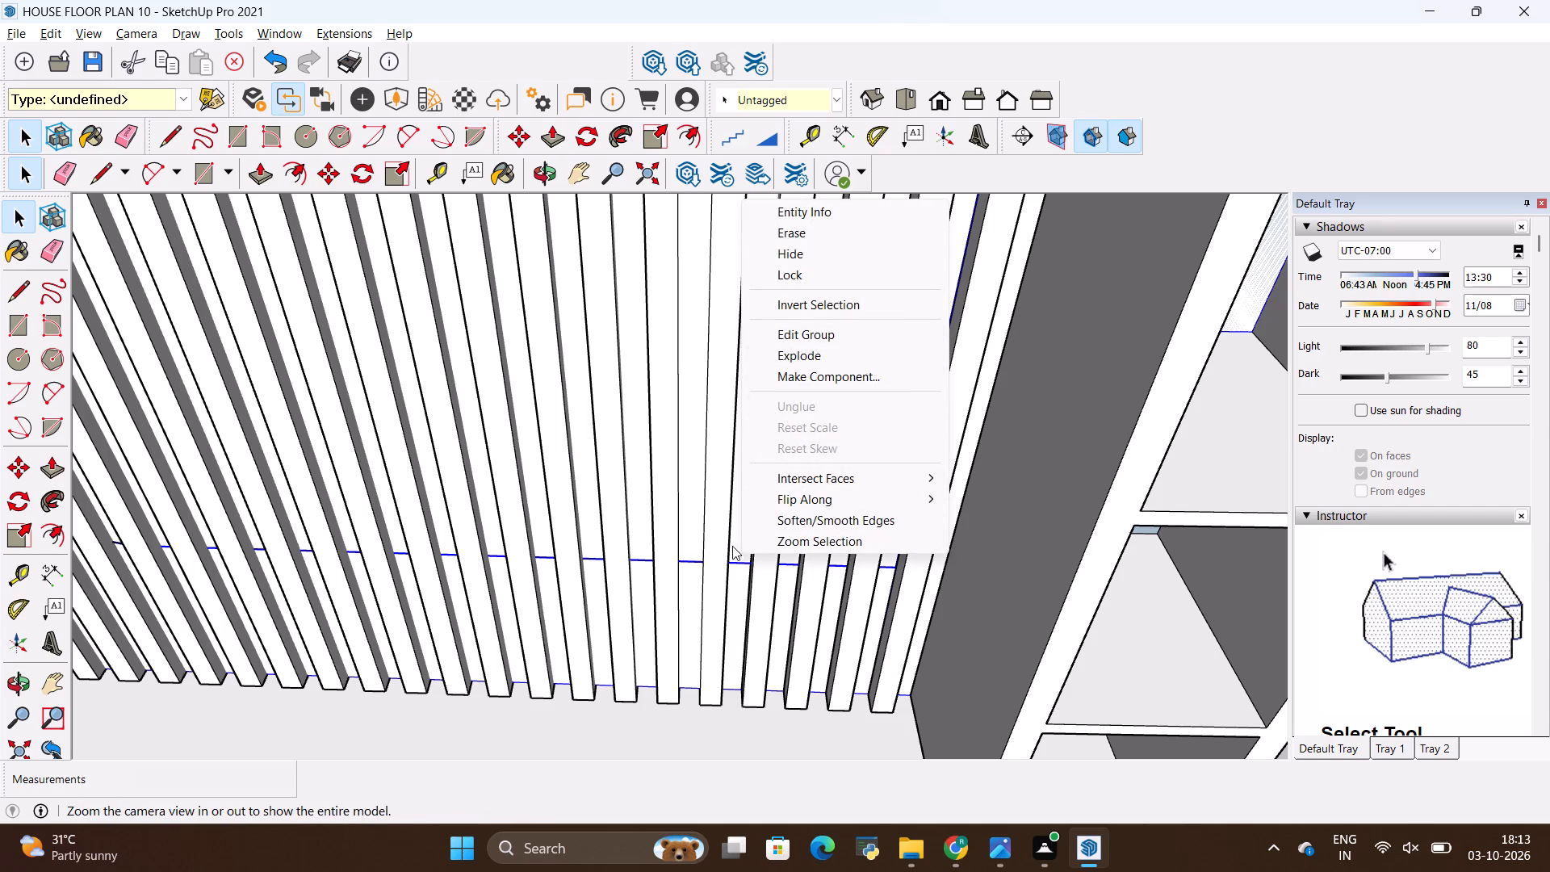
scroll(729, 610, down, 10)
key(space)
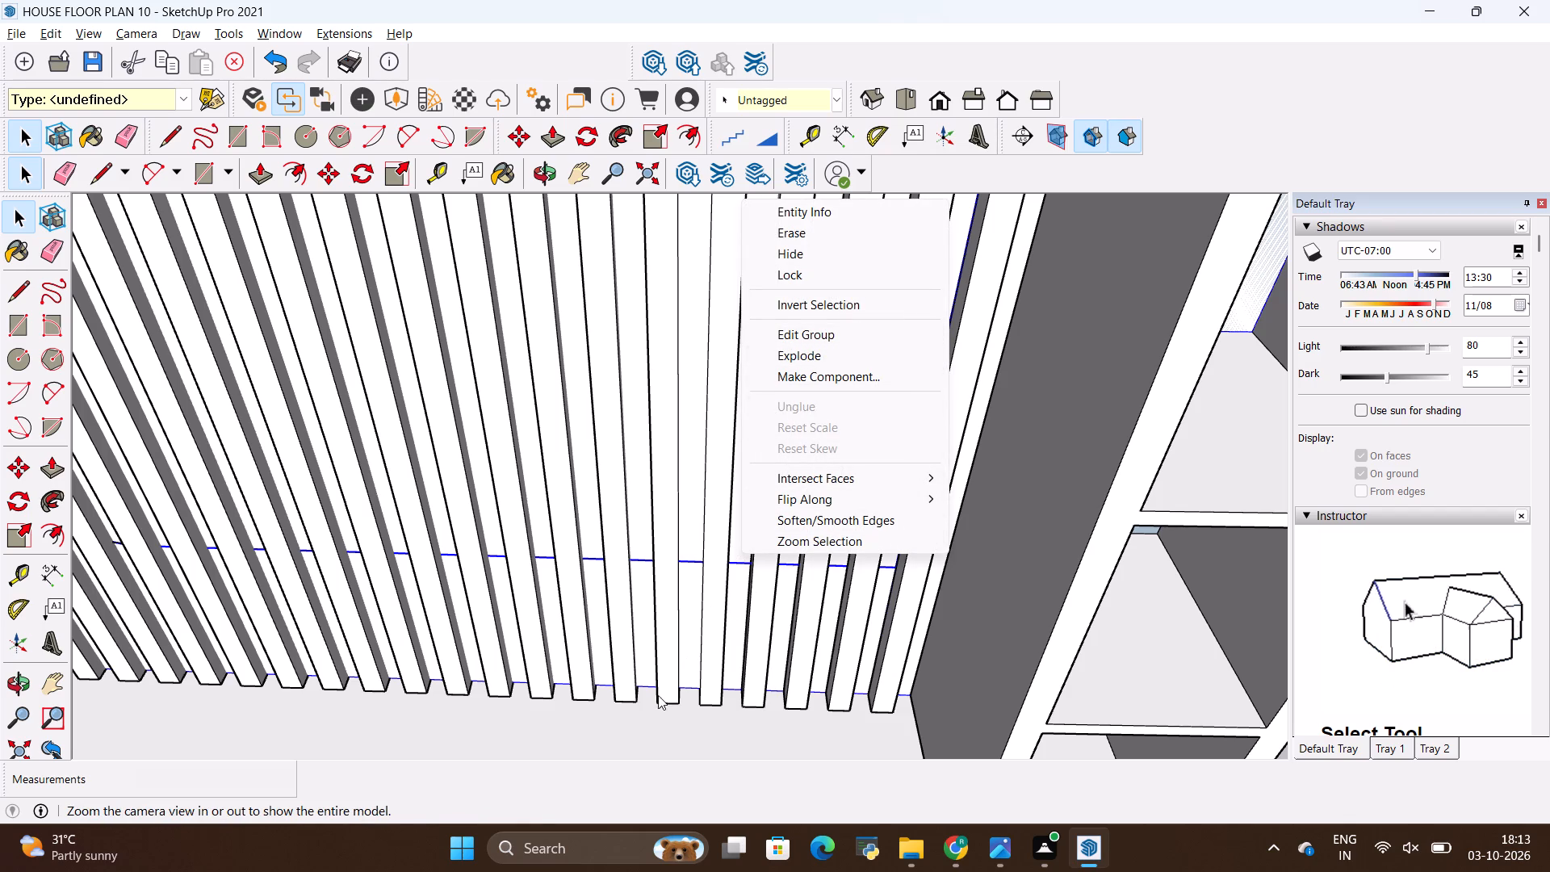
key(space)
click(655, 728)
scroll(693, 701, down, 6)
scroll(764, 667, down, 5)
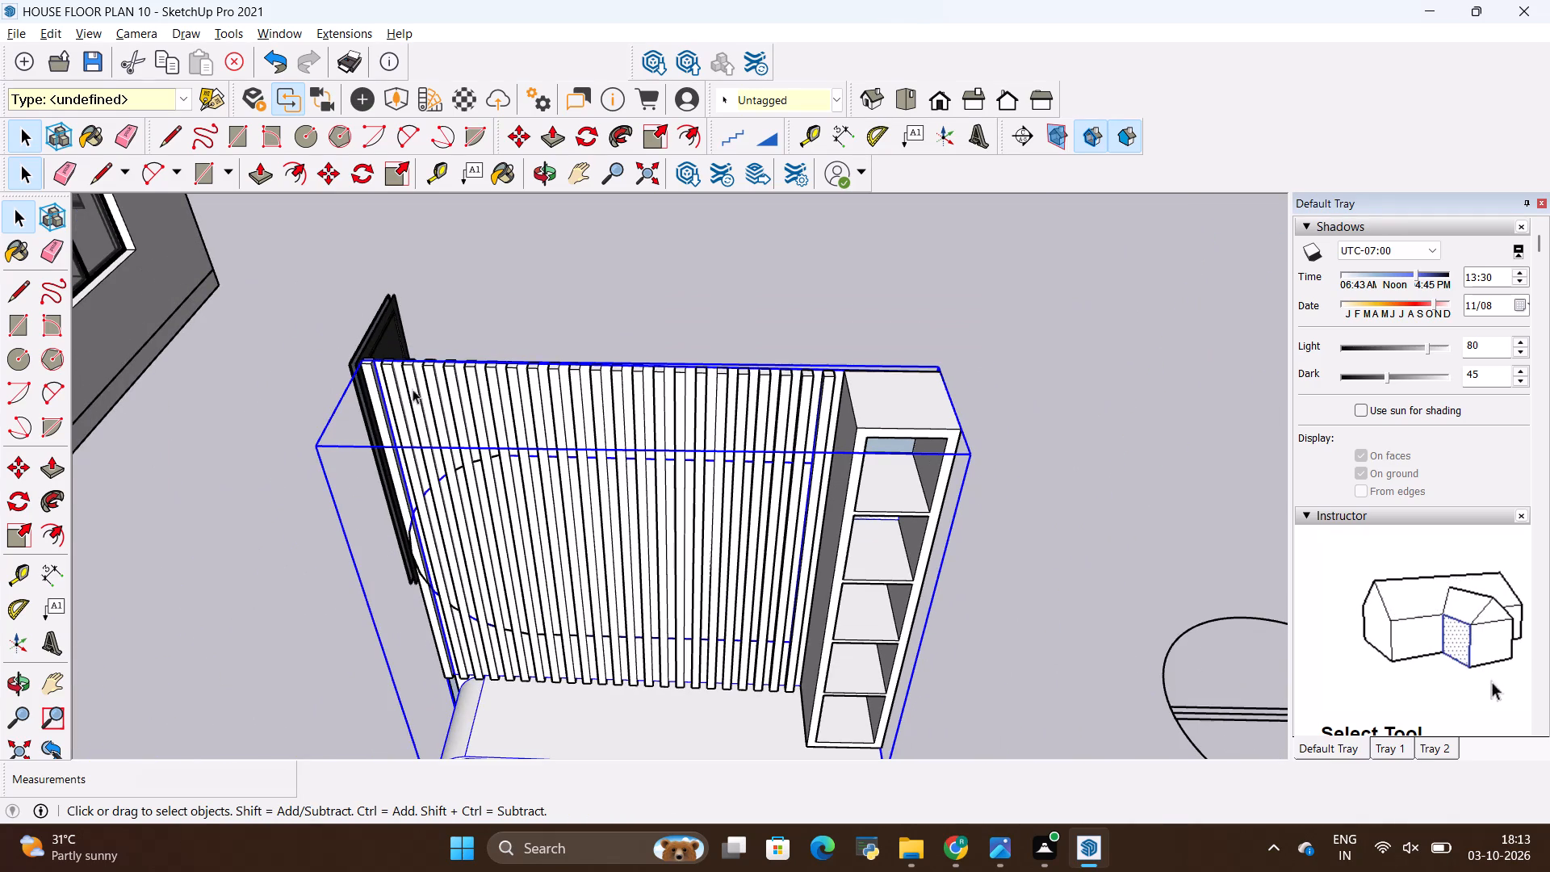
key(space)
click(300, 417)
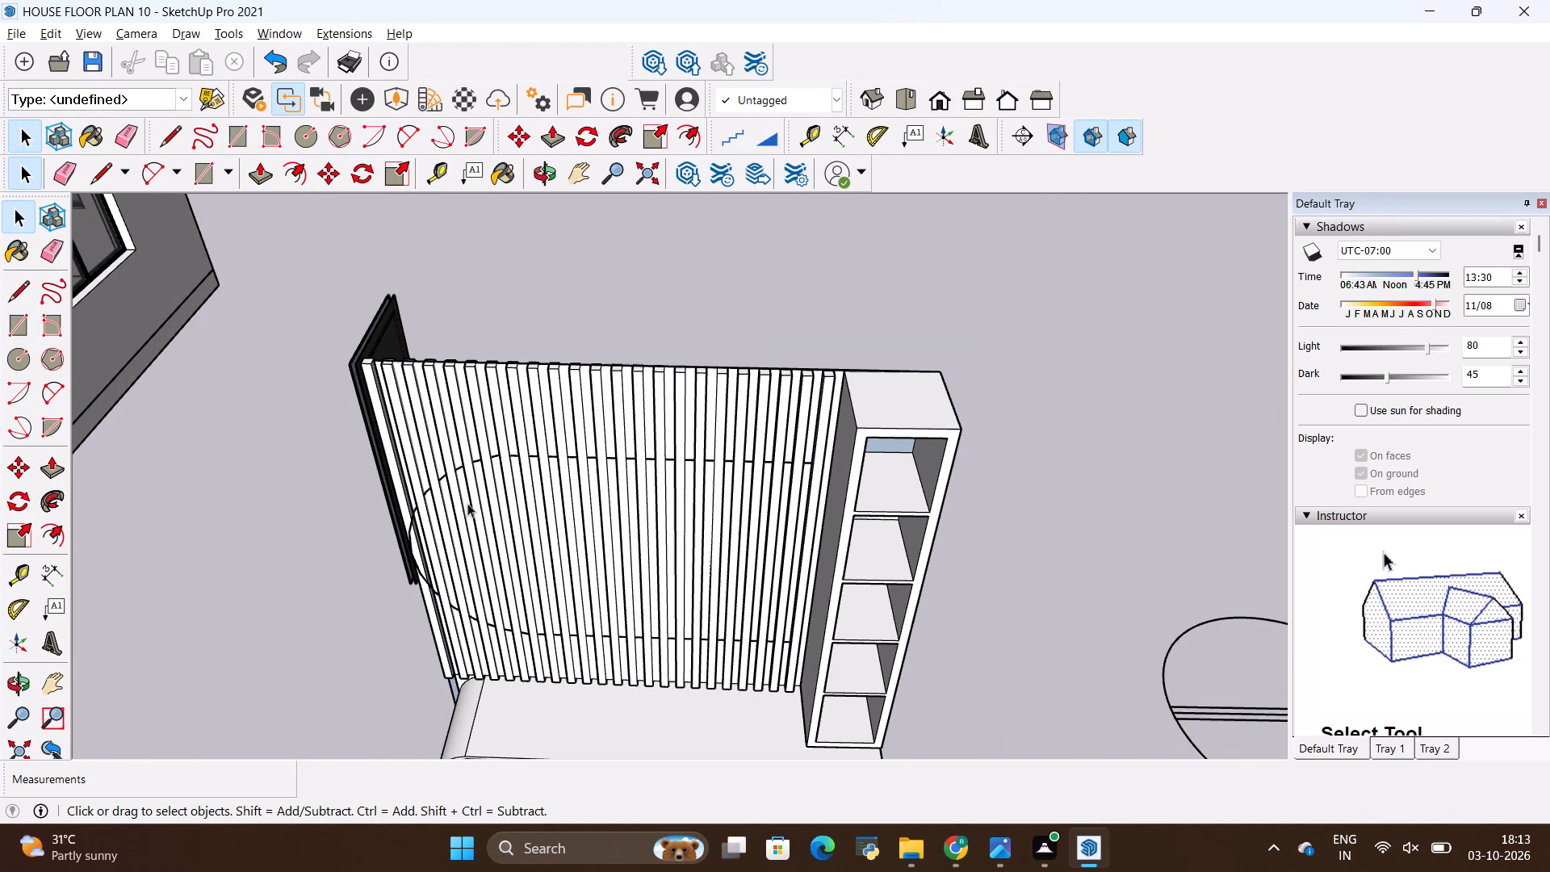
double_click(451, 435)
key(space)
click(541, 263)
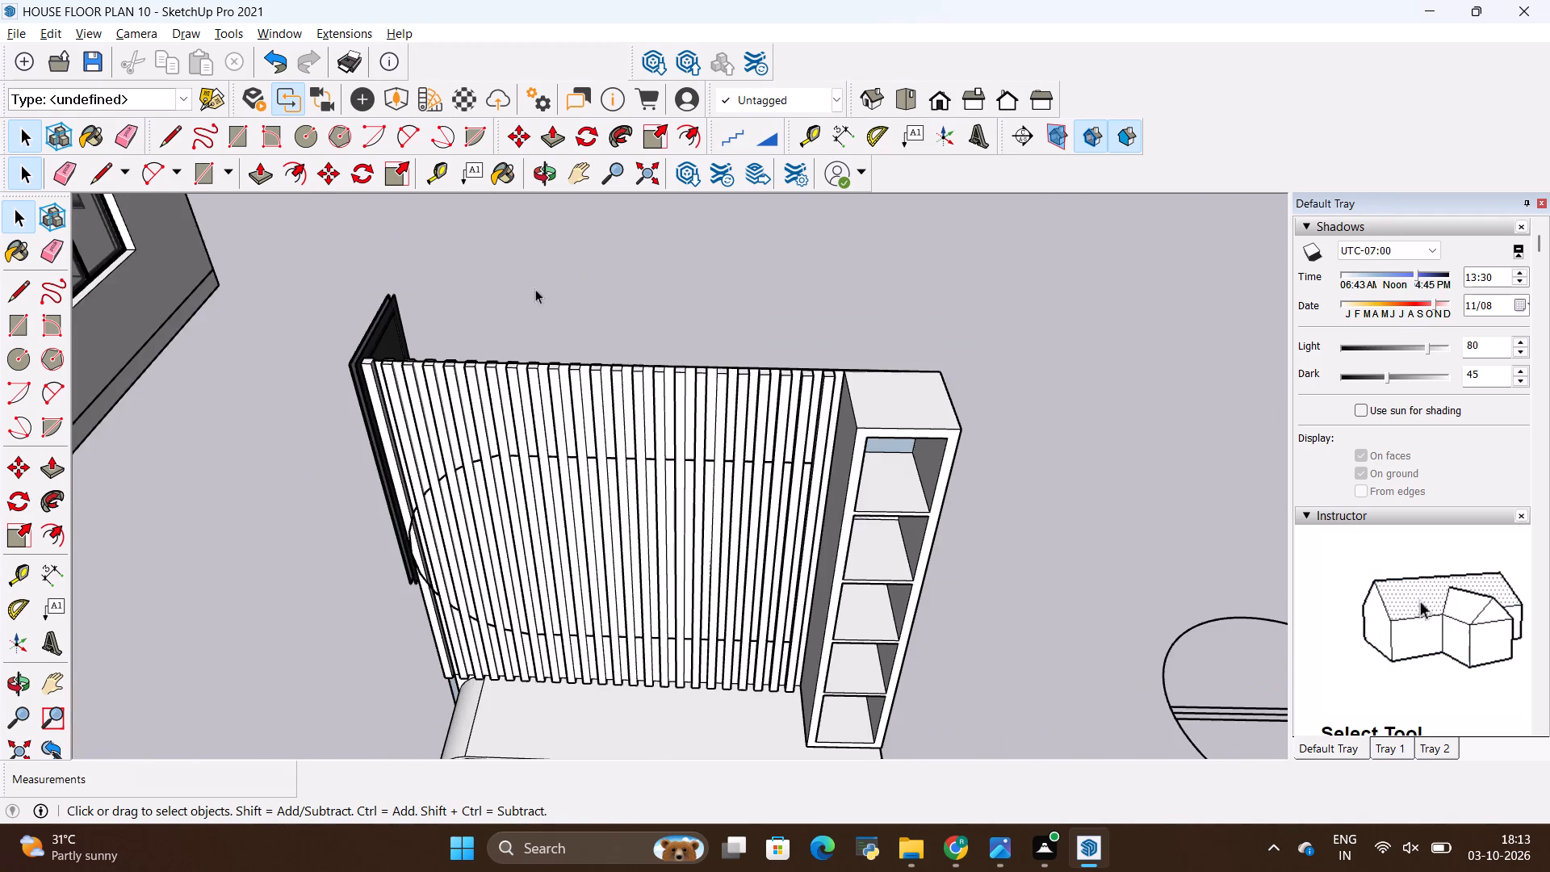
Test-select the outline's upper straight edge to check which group it belongs to, and clear the selection.
scroll(530, 453, up, 16)
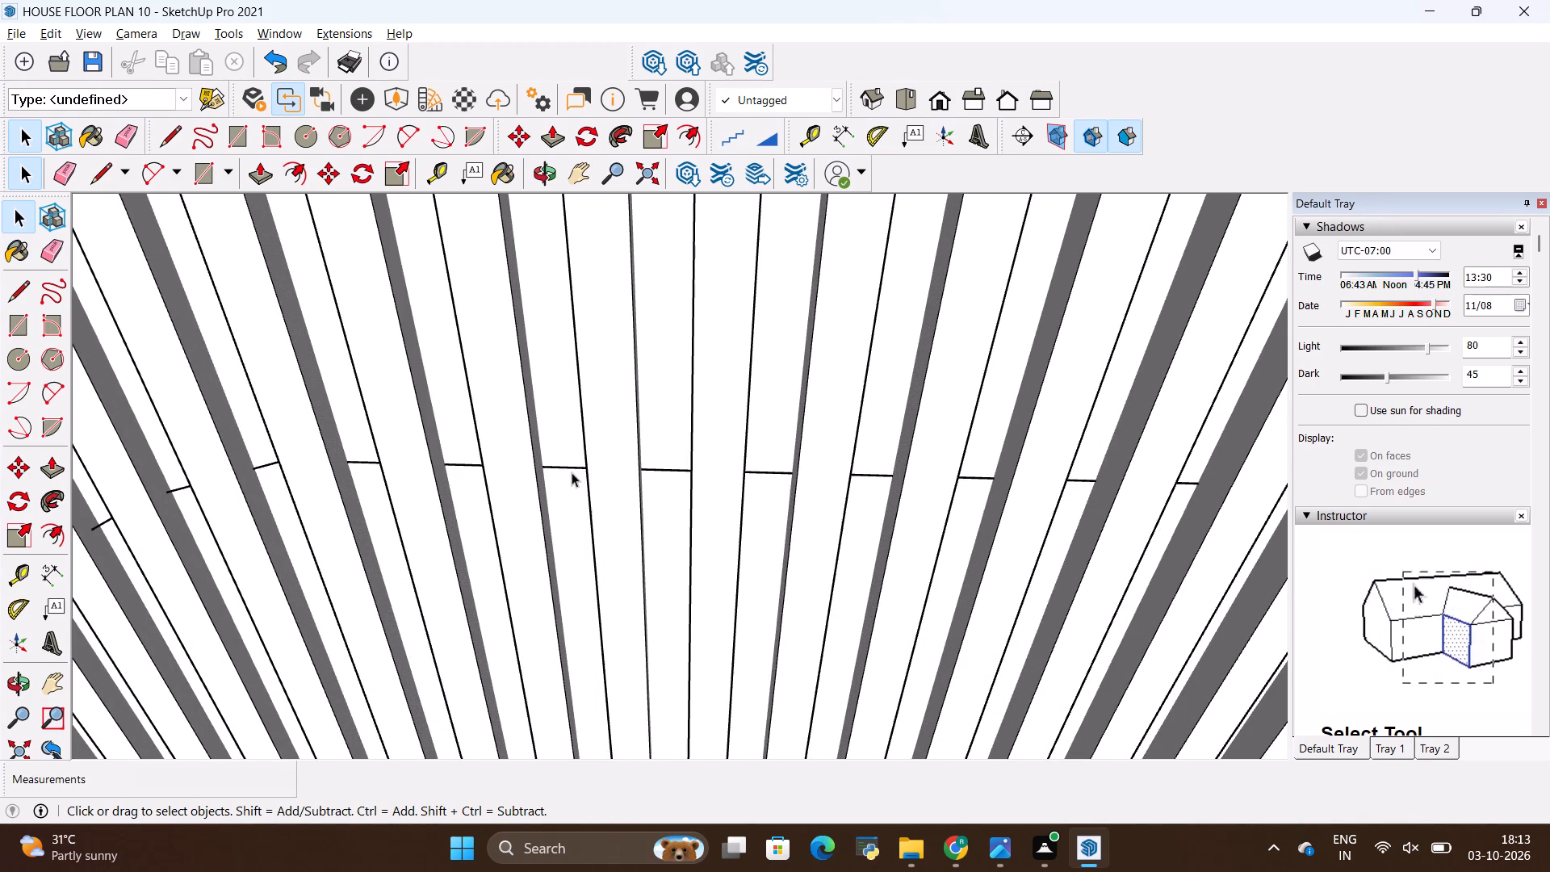
click(570, 464)
scroll(570, 464, down, 6)
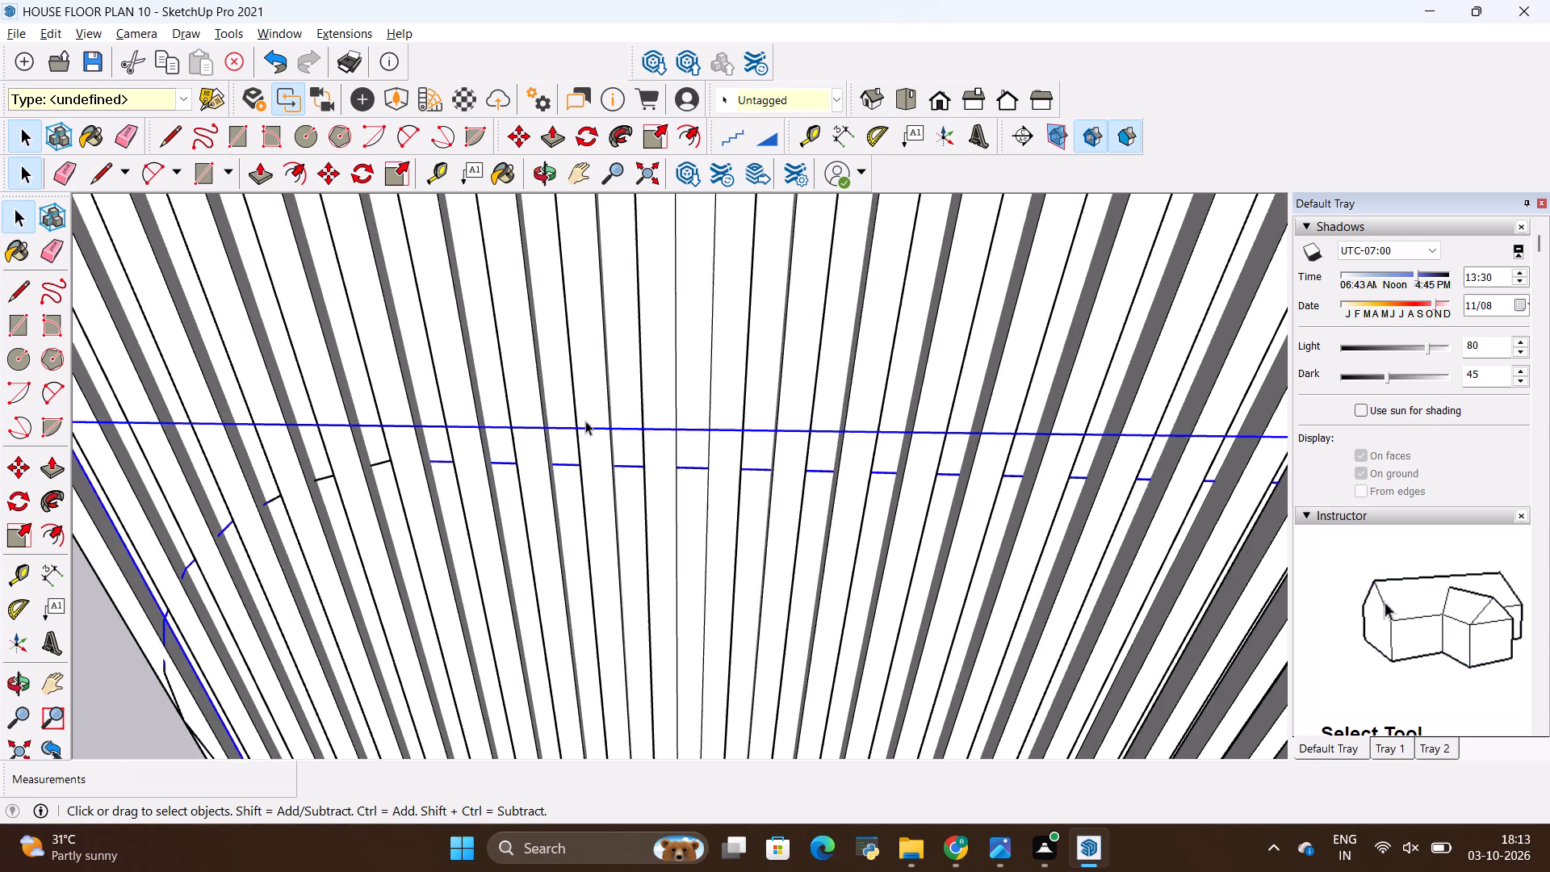
scroll(585, 421, down, 13)
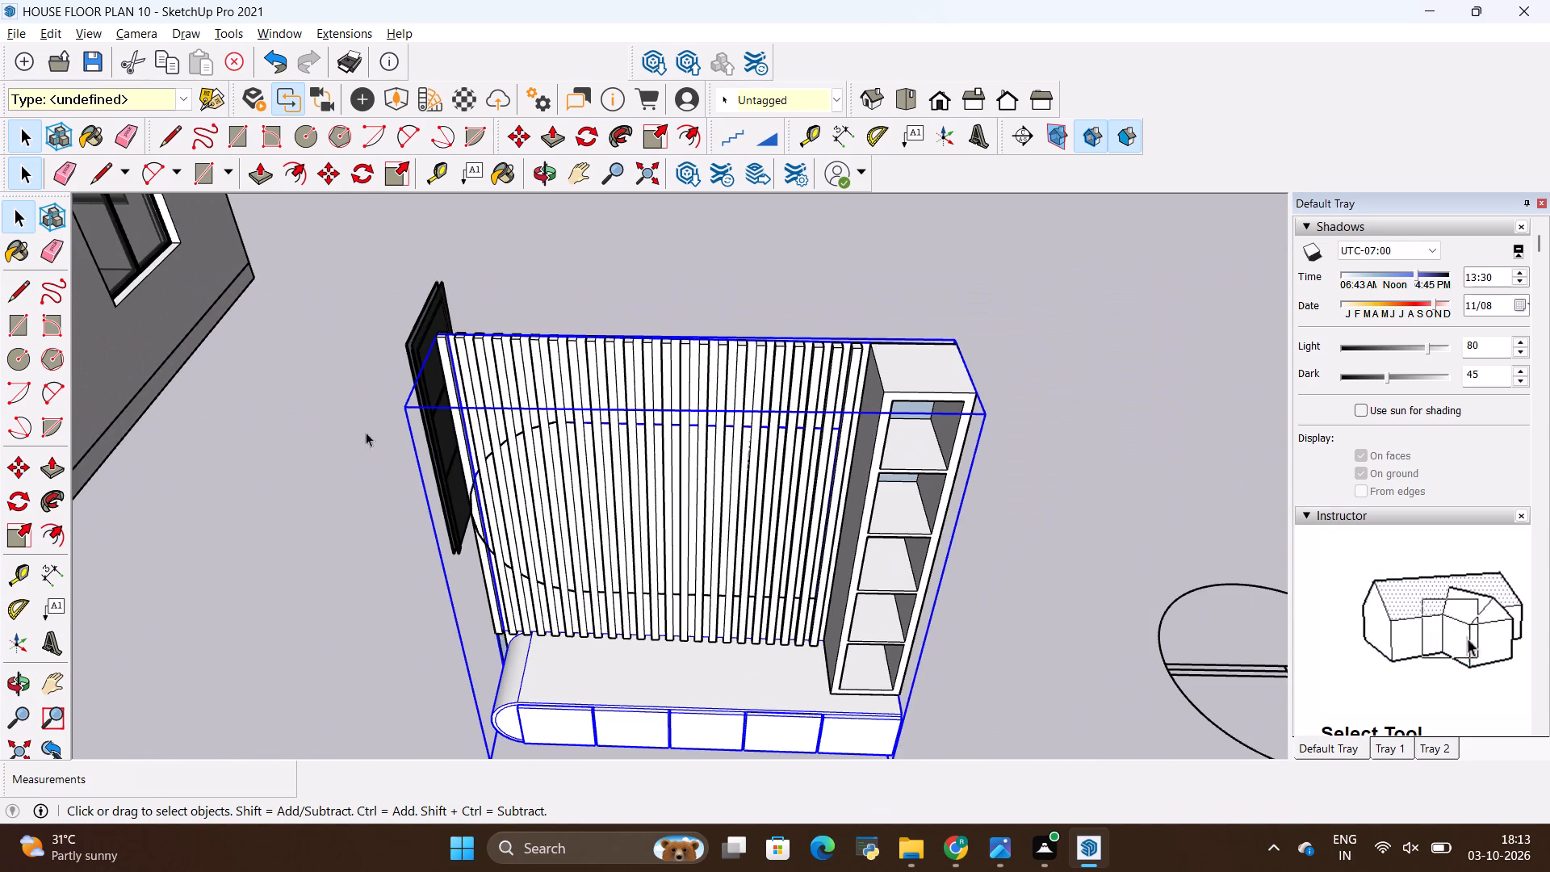
key(space)
click(333, 449)
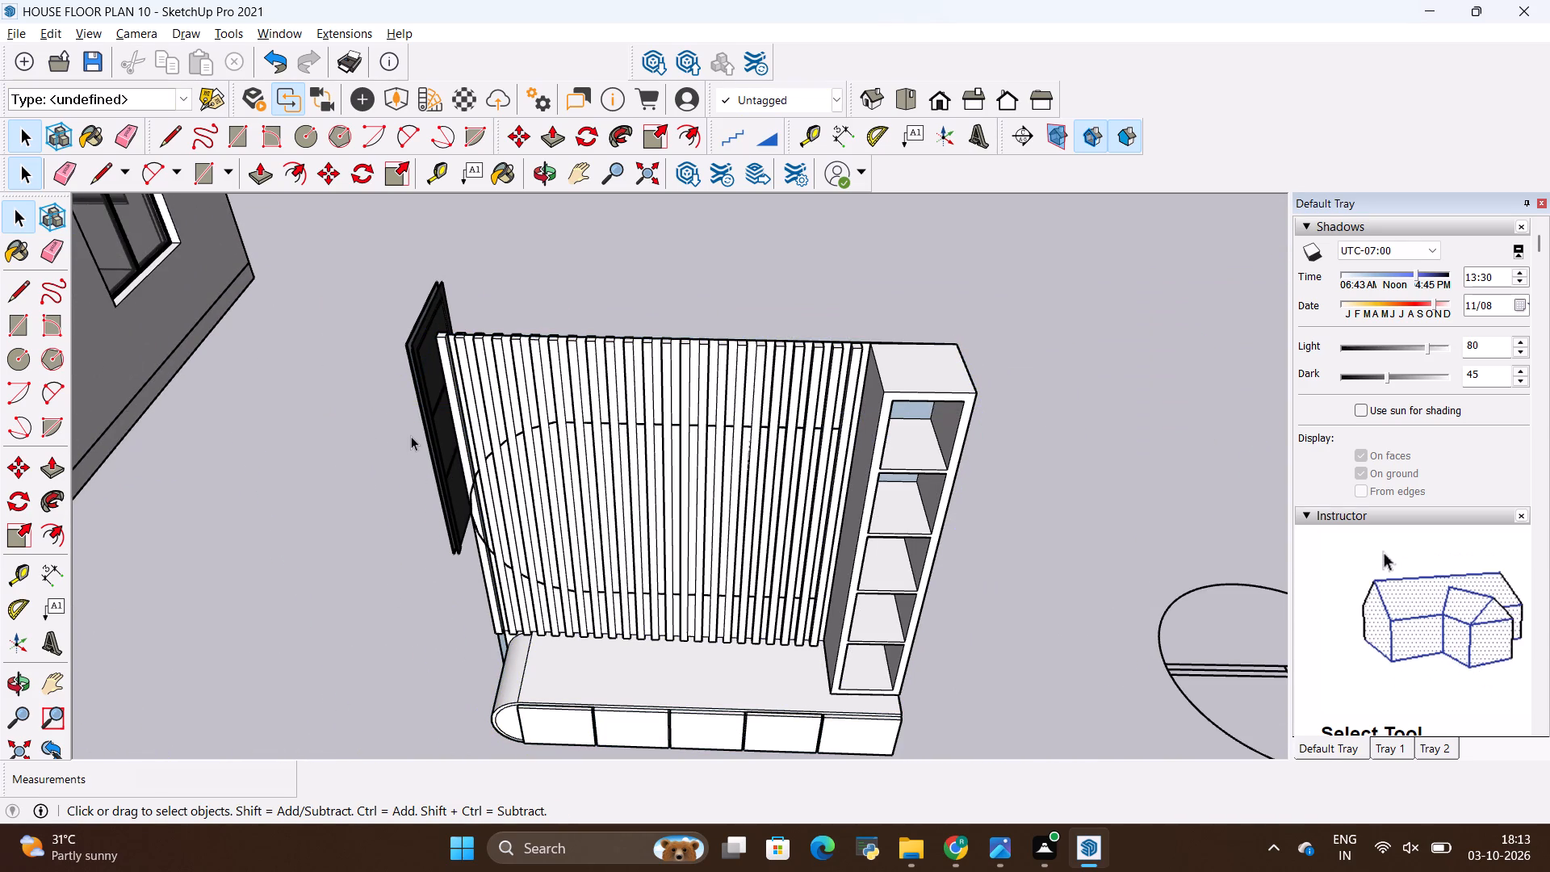
Select the wall unit group through the outline's upper edge, add the outline's round-end arc, and make them one group.
scroll(507, 400, up, 6)
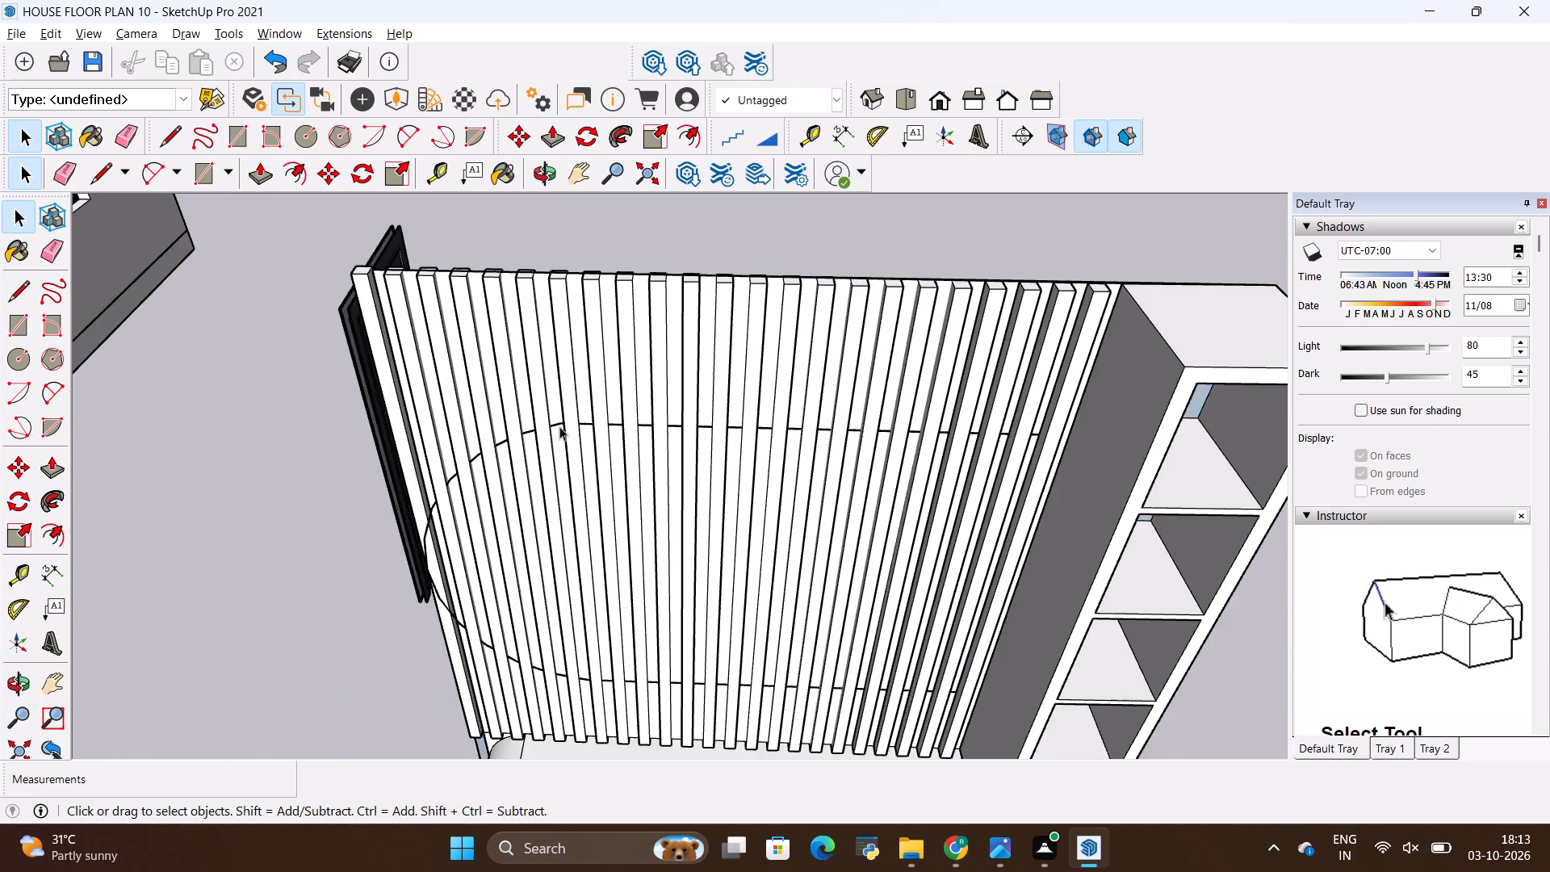
scroll(559, 426, up, 9)
click(614, 413)
click(614, 413)
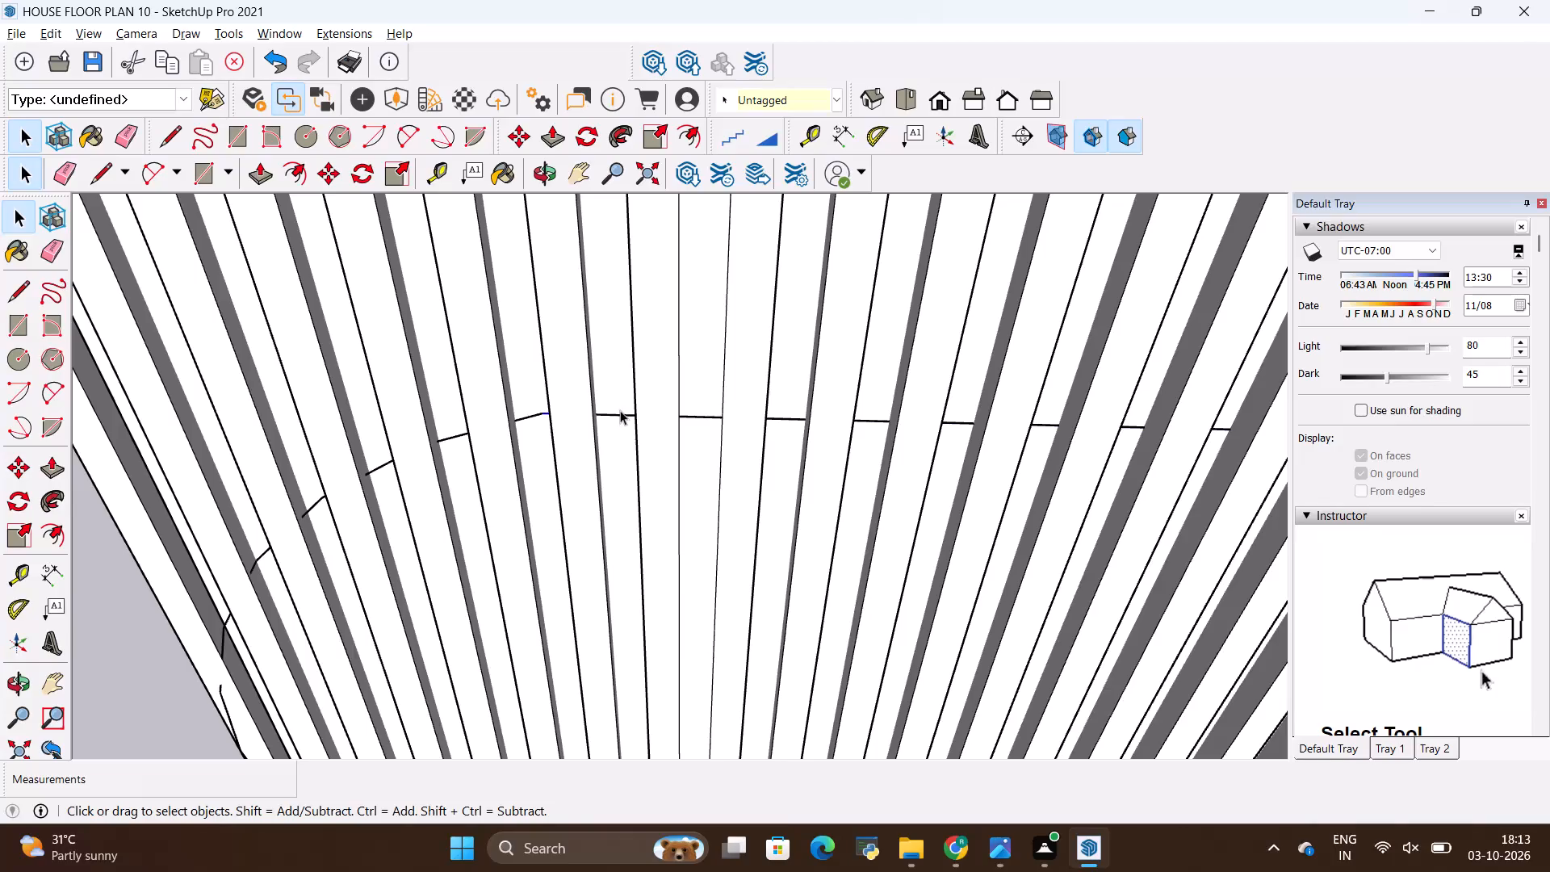
click(620, 409)
click(618, 413)
click(618, 413)
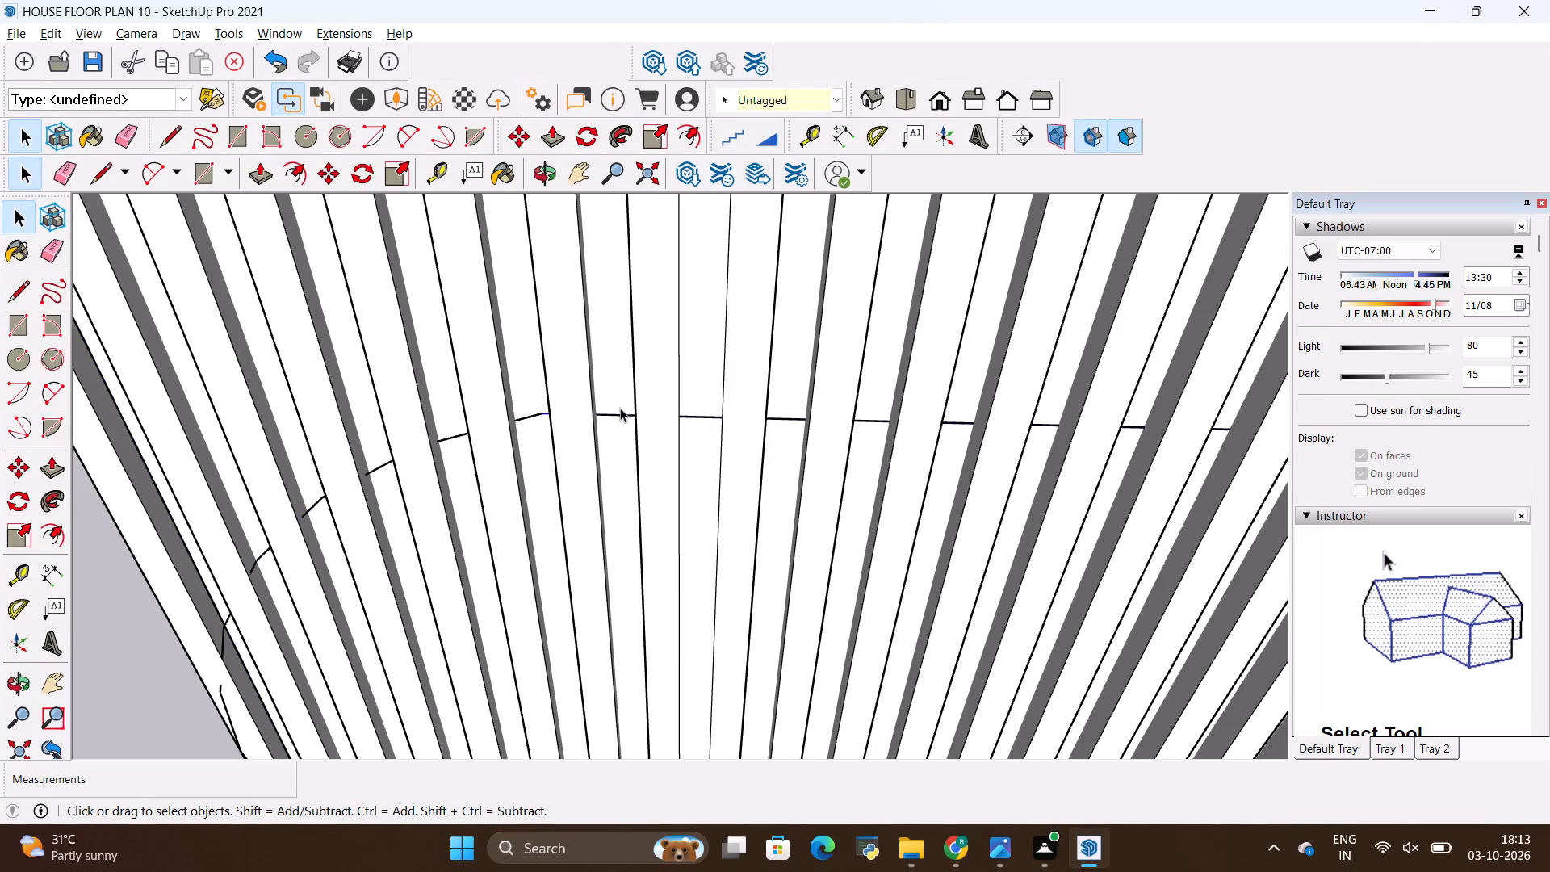
click(620, 408)
scroll(472, 418, up, 4)
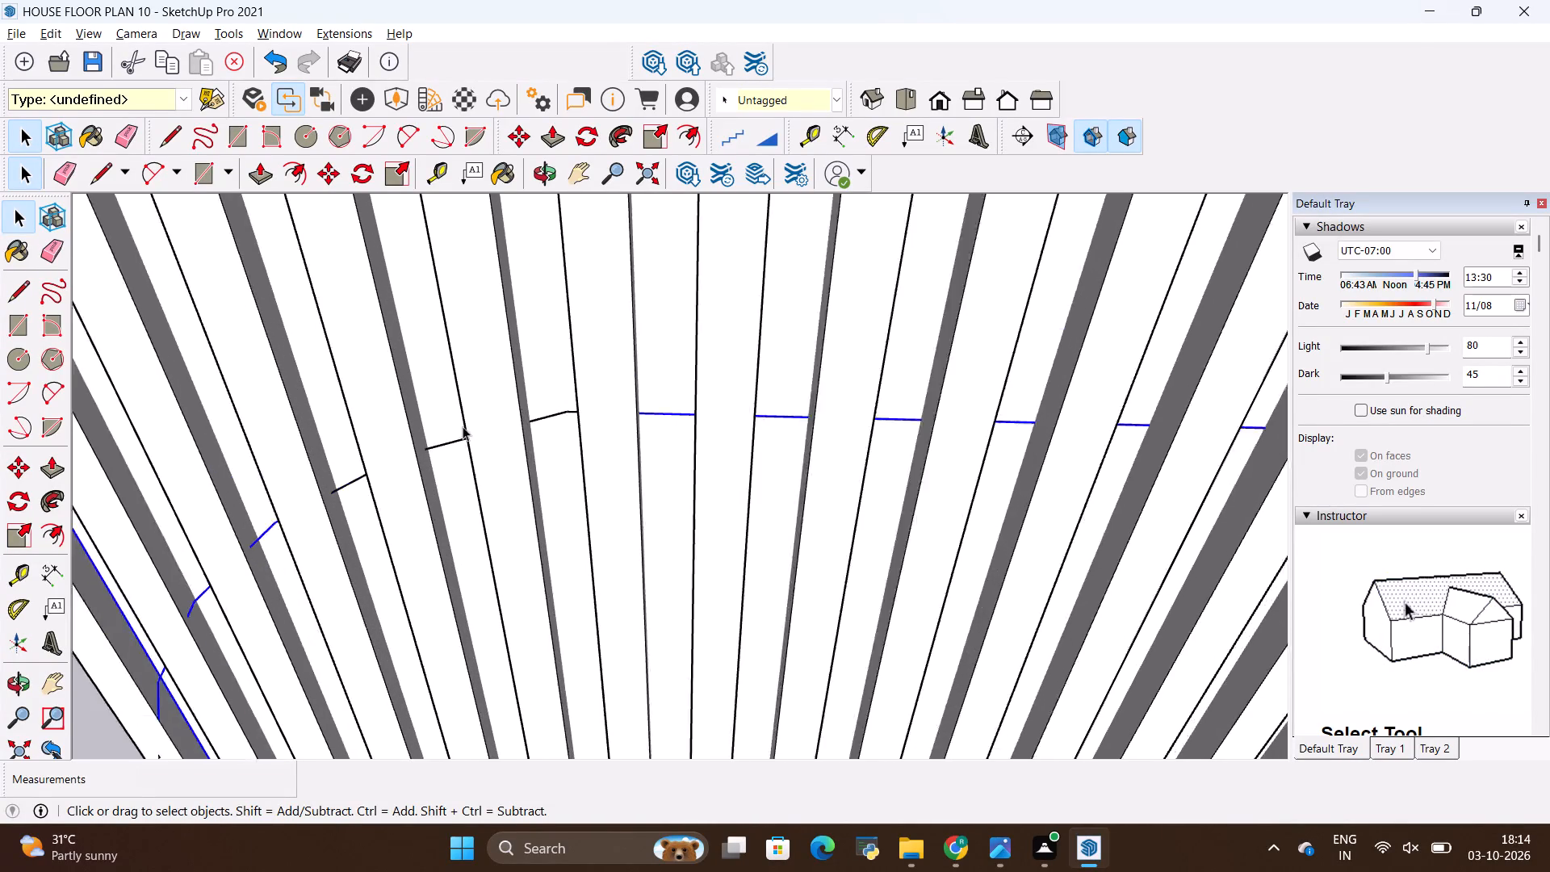
scroll(463, 426, up, 6)
ctrl+click(453, 444)
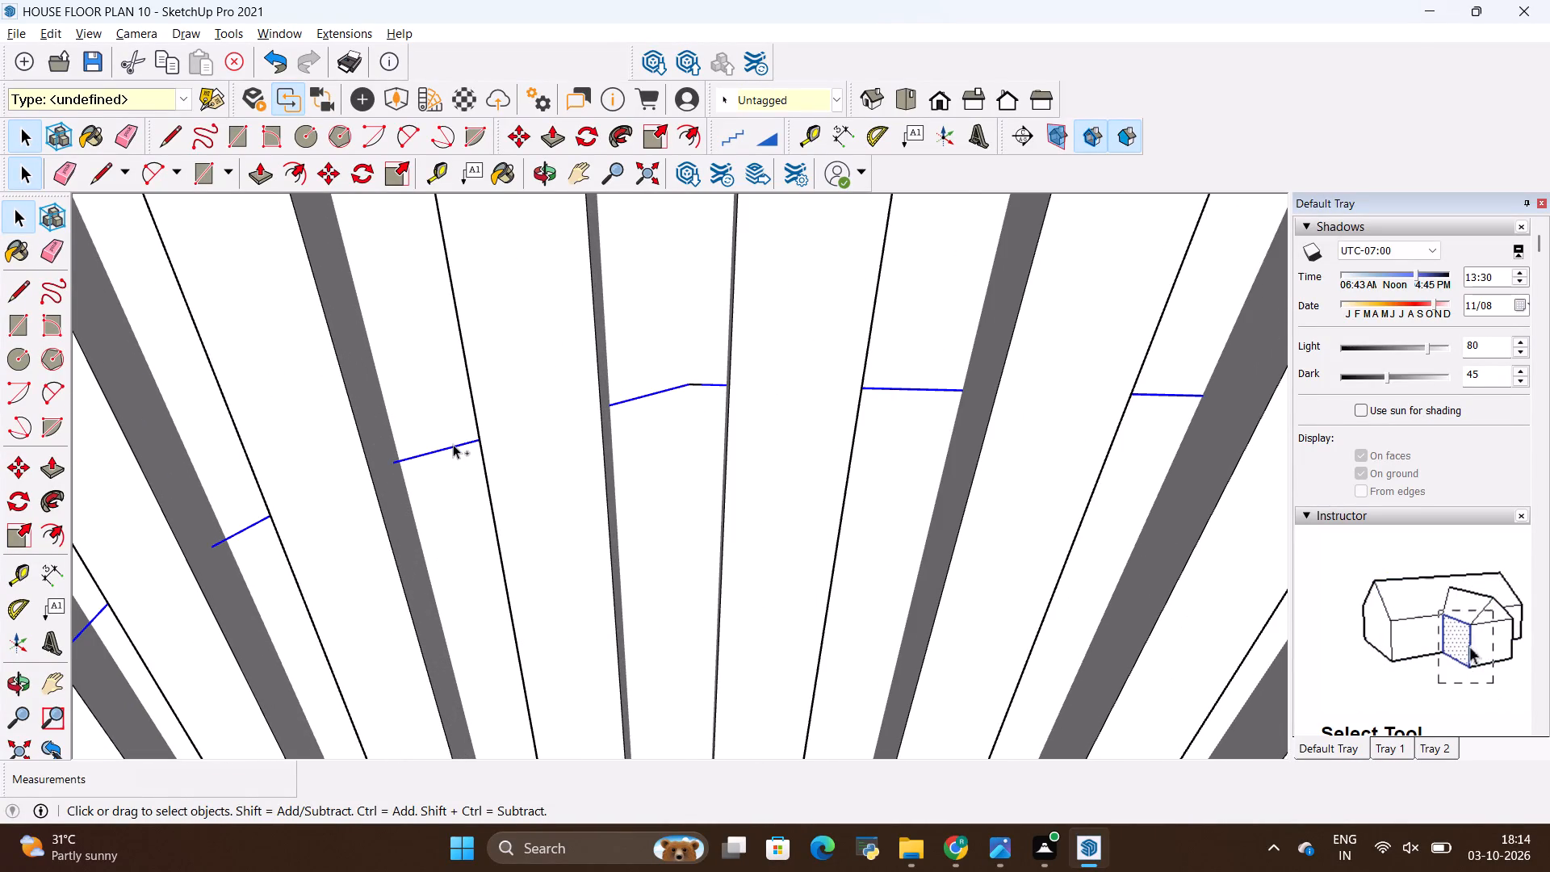
ctrl+scroll(559, 373, down, 10)
ctrl+scroll(586, 328, up, 14)
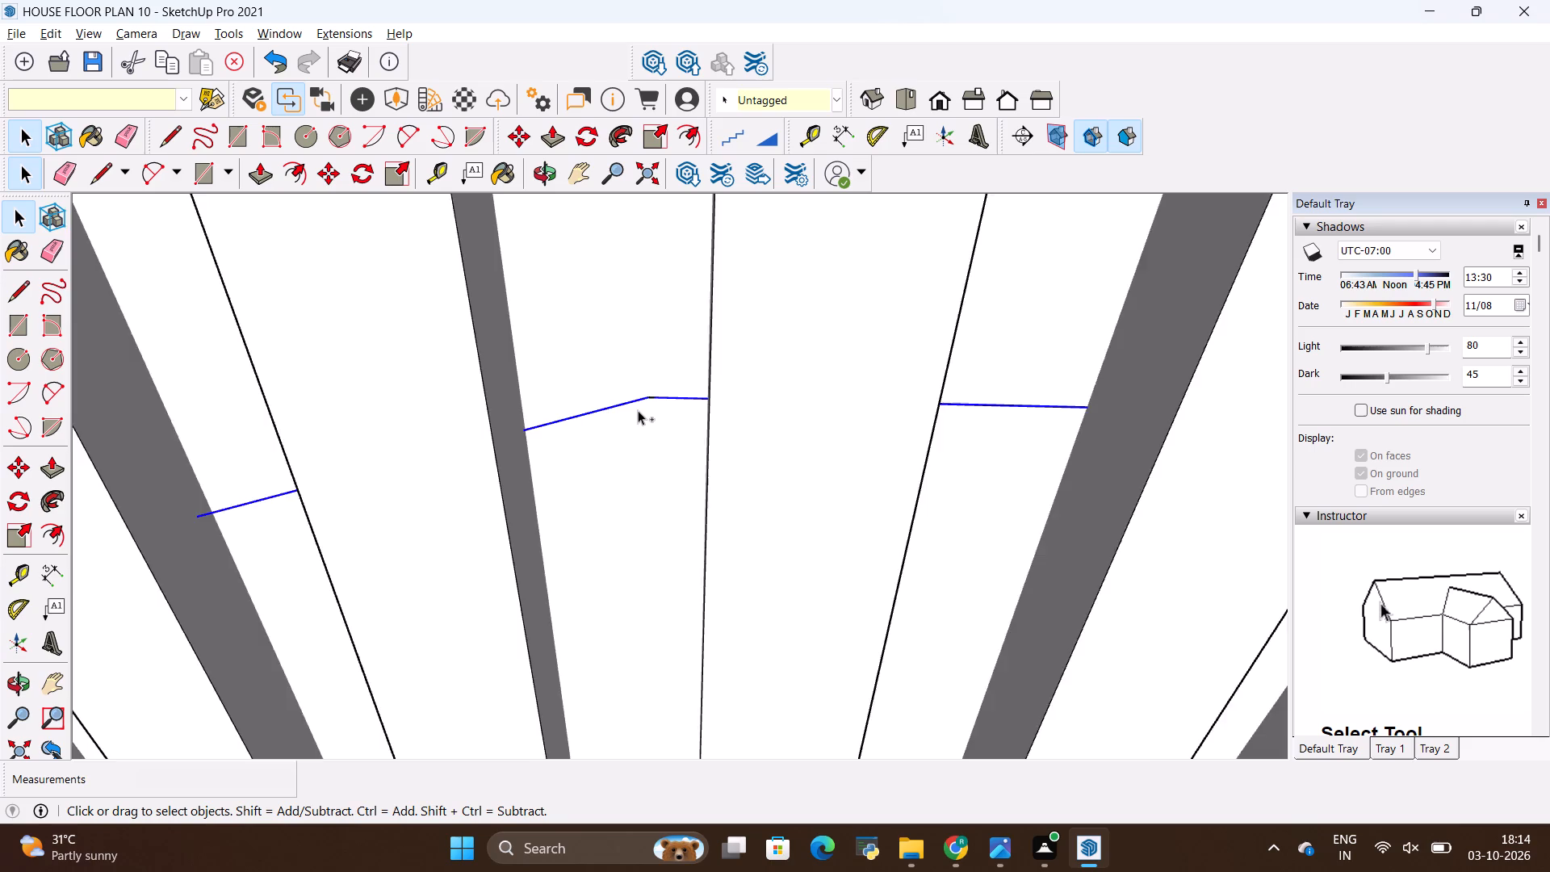
ctrl+scroll(638, 410, up, 4)
ctrl+scroll(613, 355, down, 20)
ctrl+scroll(613, 355, down, 16)
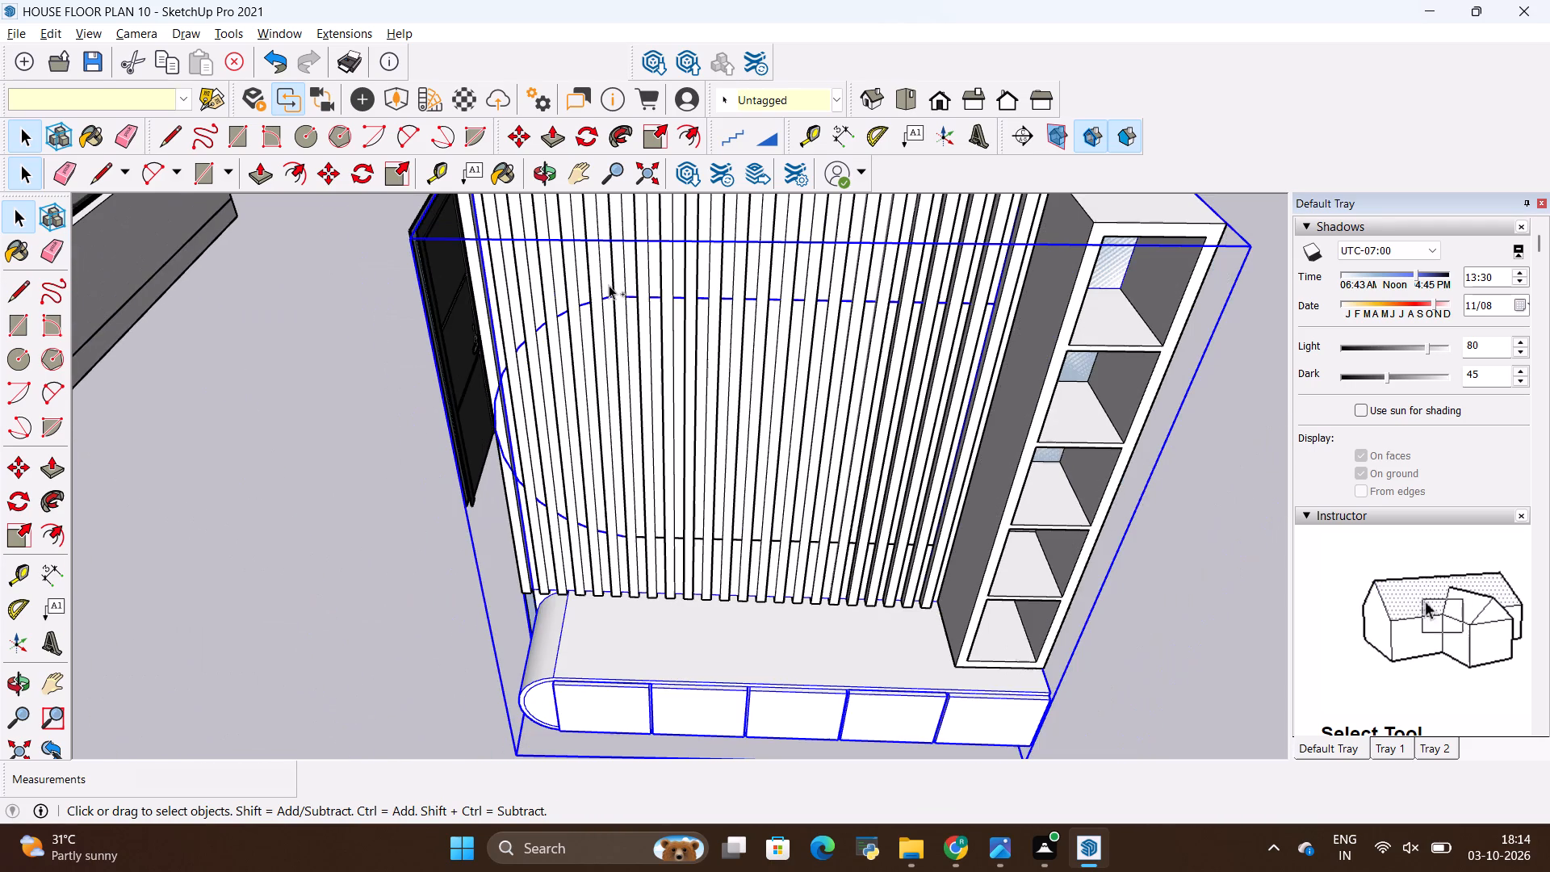
ctrl+scroll(604, 306, down, 4)
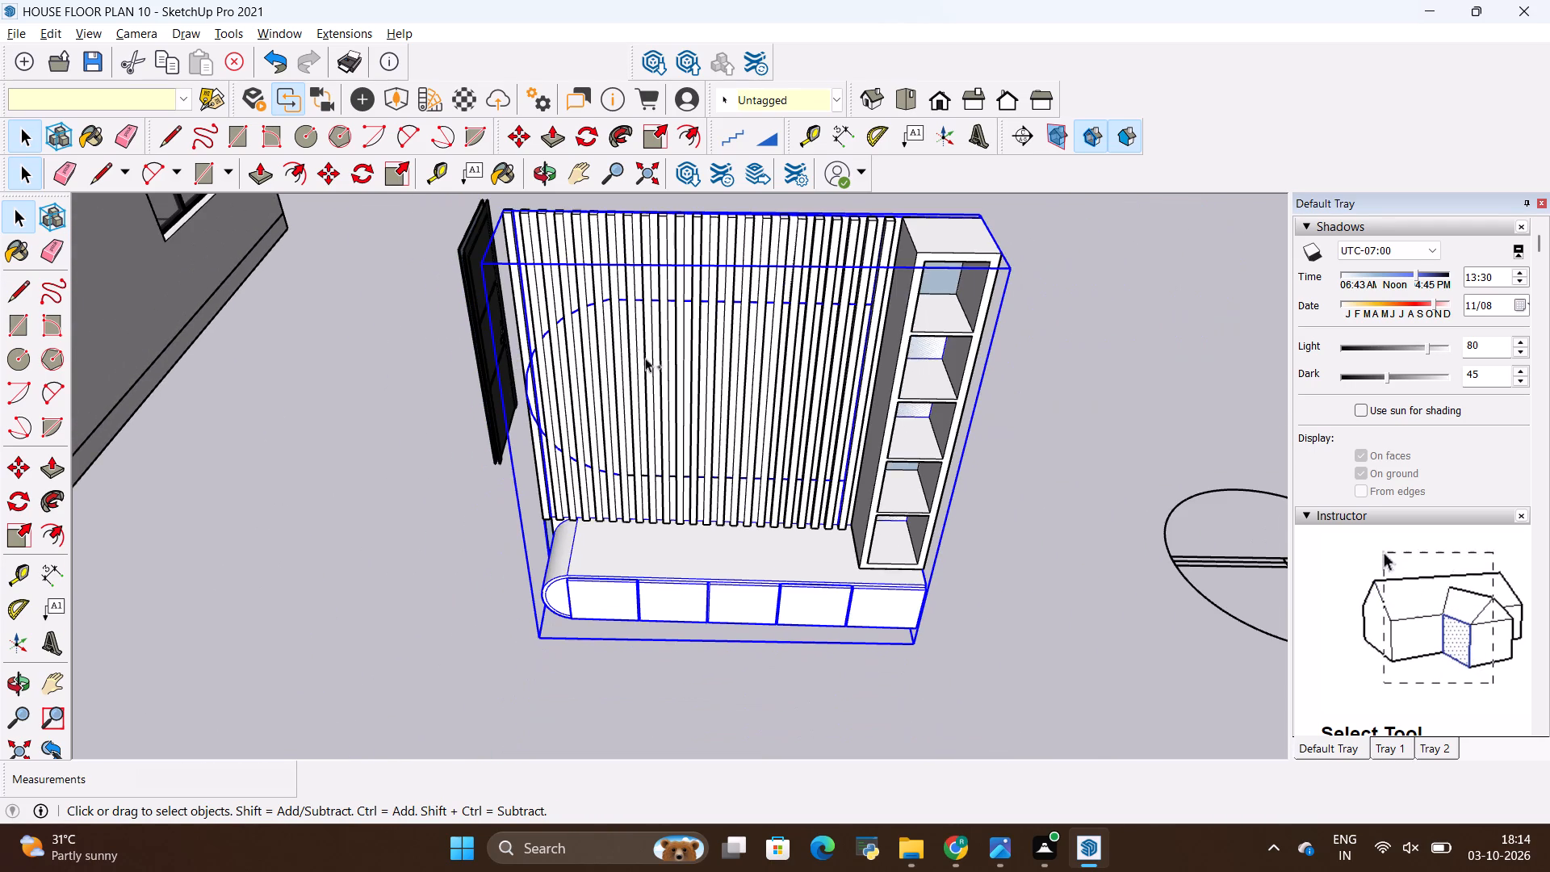
ctrl+middle_drag(654, 364, 596, 265)
ctrl+scroll(630, 279, up, 12)
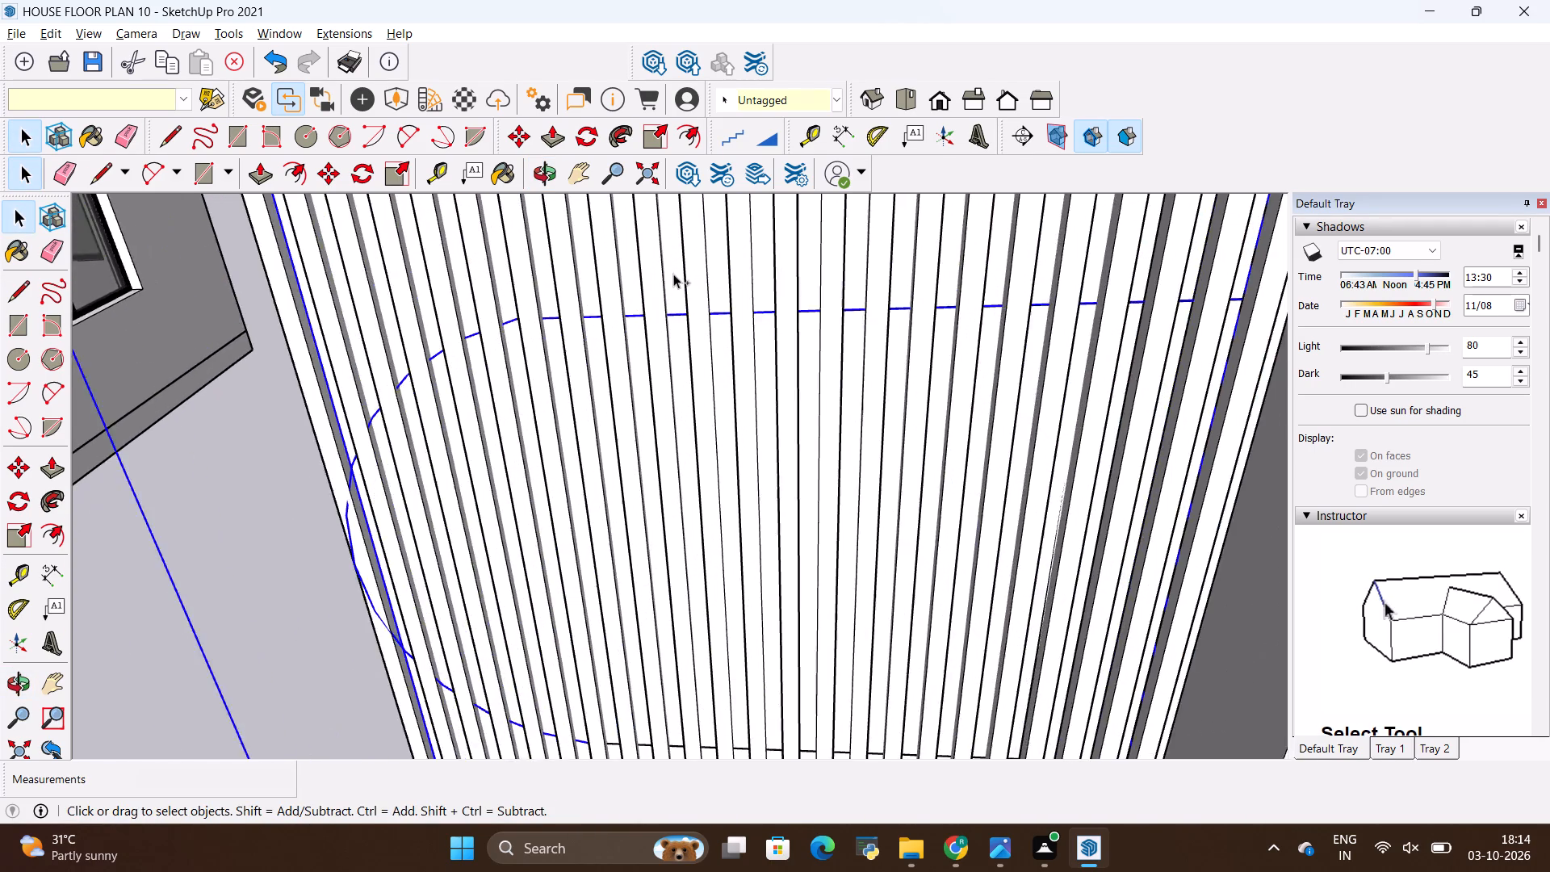
ctrl+scroll(673, 274, up, 3)
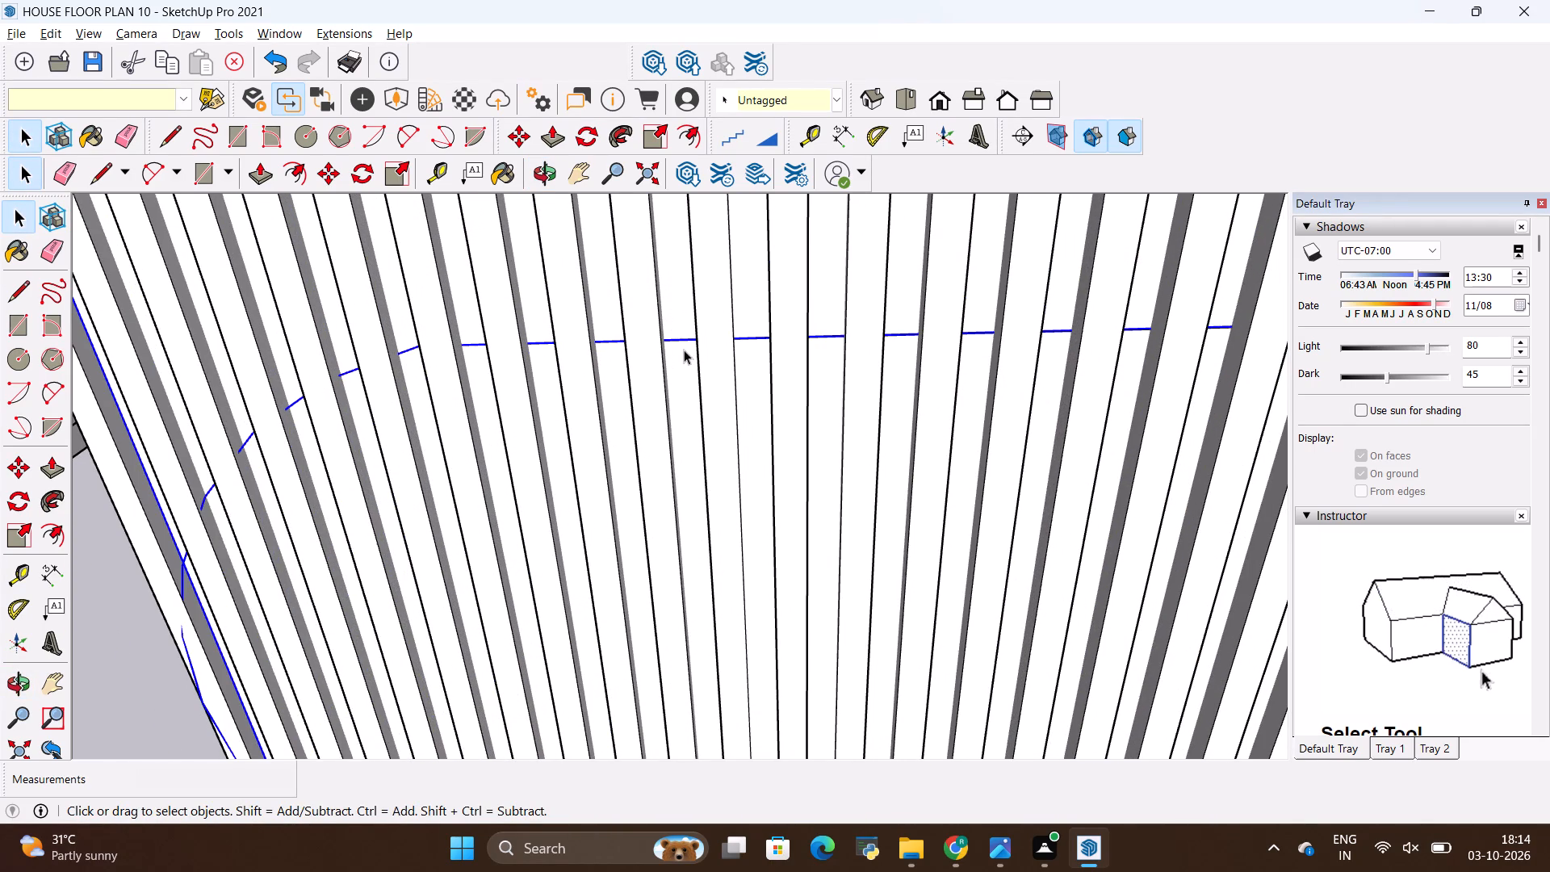
right_click(684, 350)
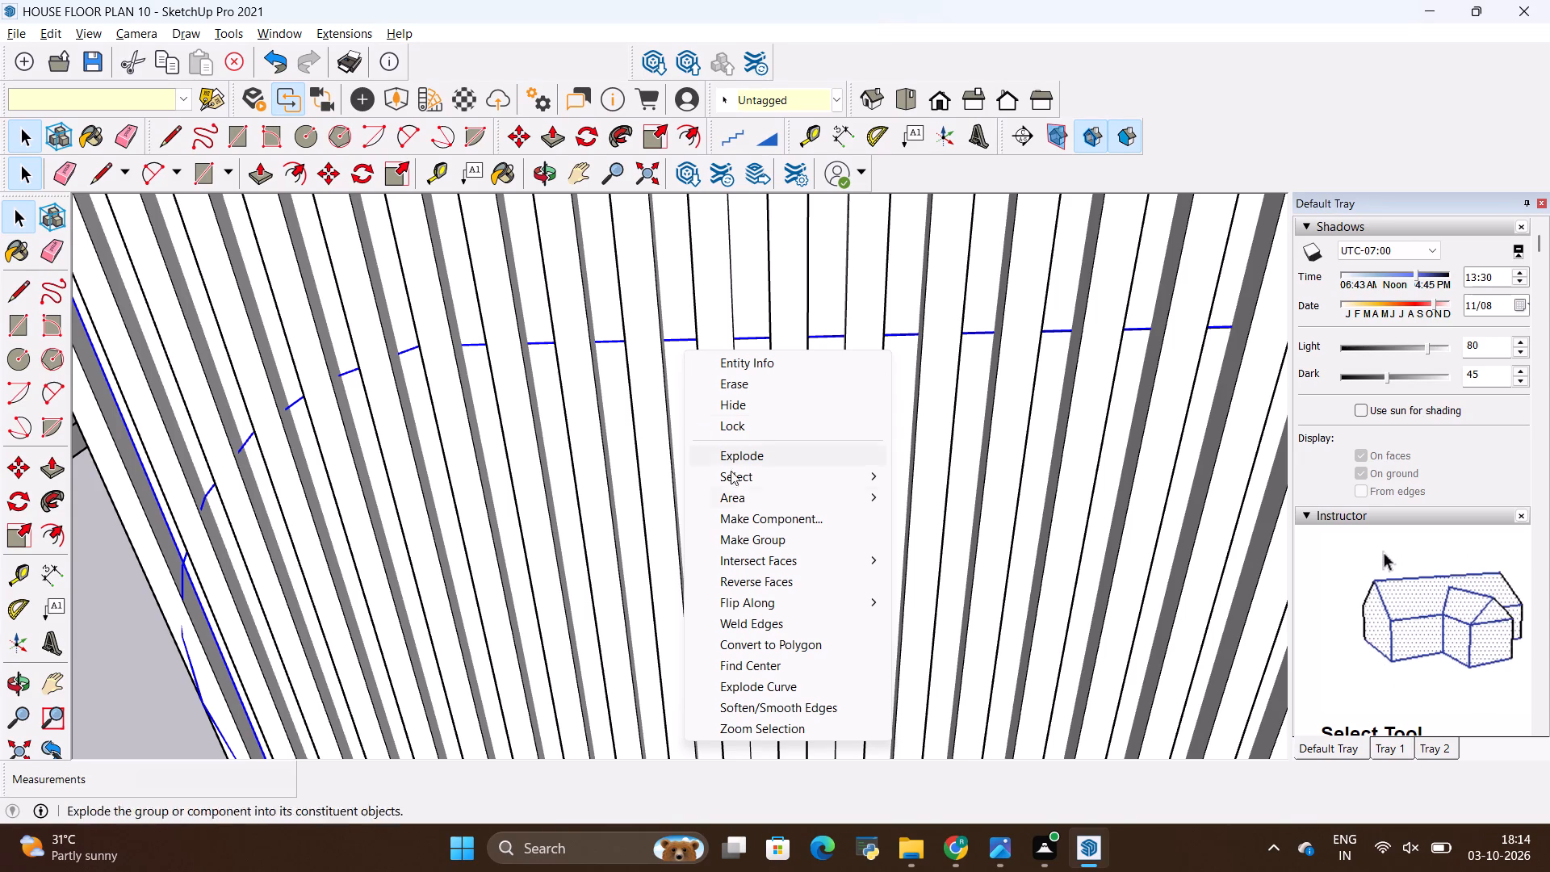
click(760, 543)
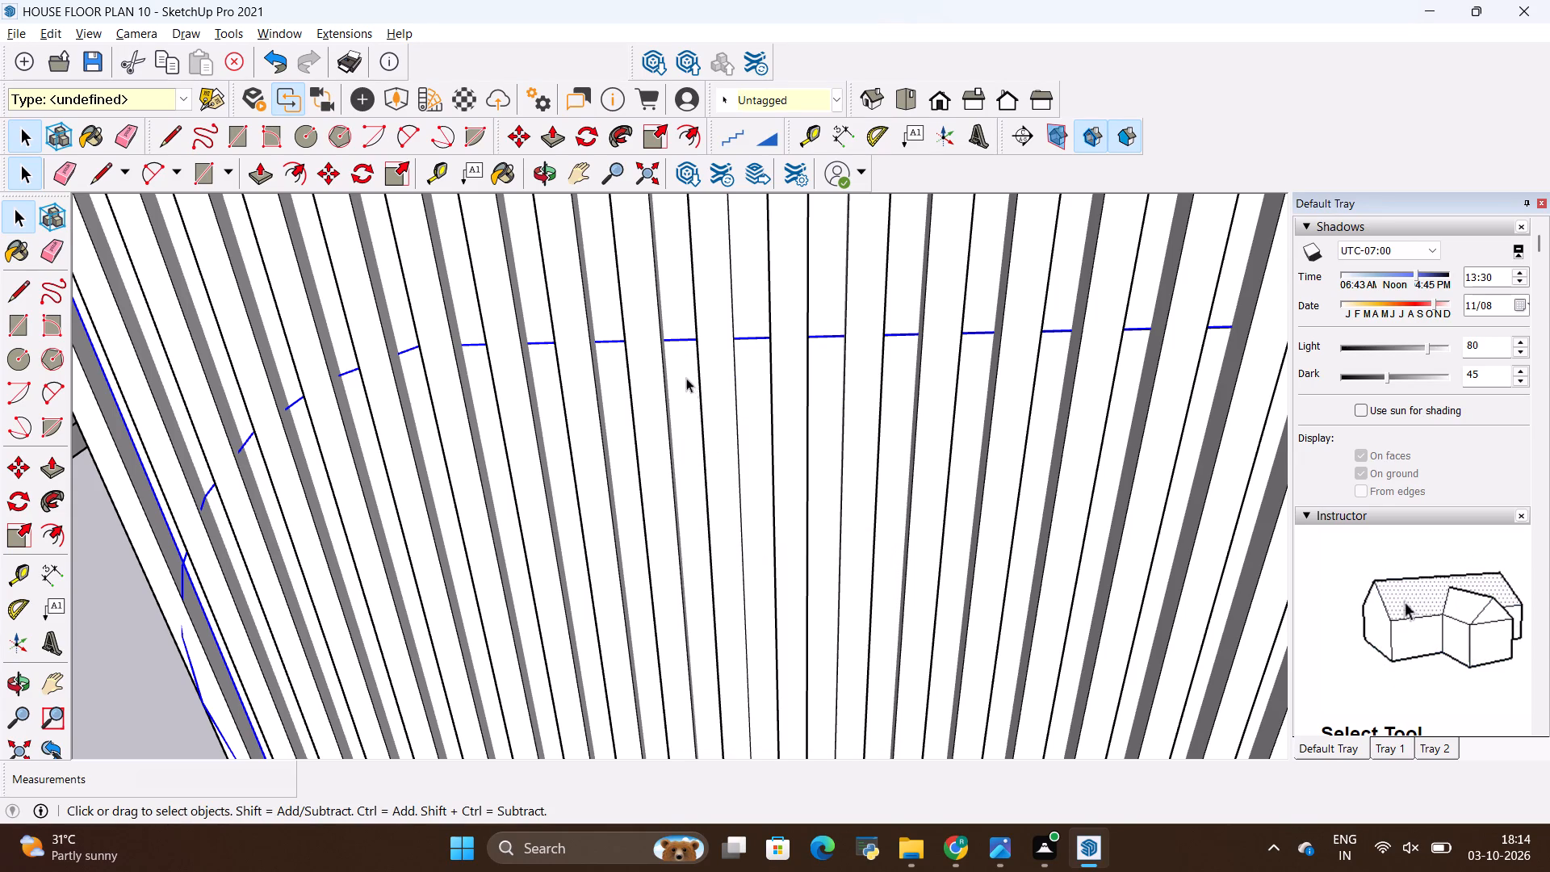
Open the nested groups, test-select the backing face above and below the outline's upper edge, and leave group editing.
scroll(655, 329, up, 3)
double_click(691, 343)
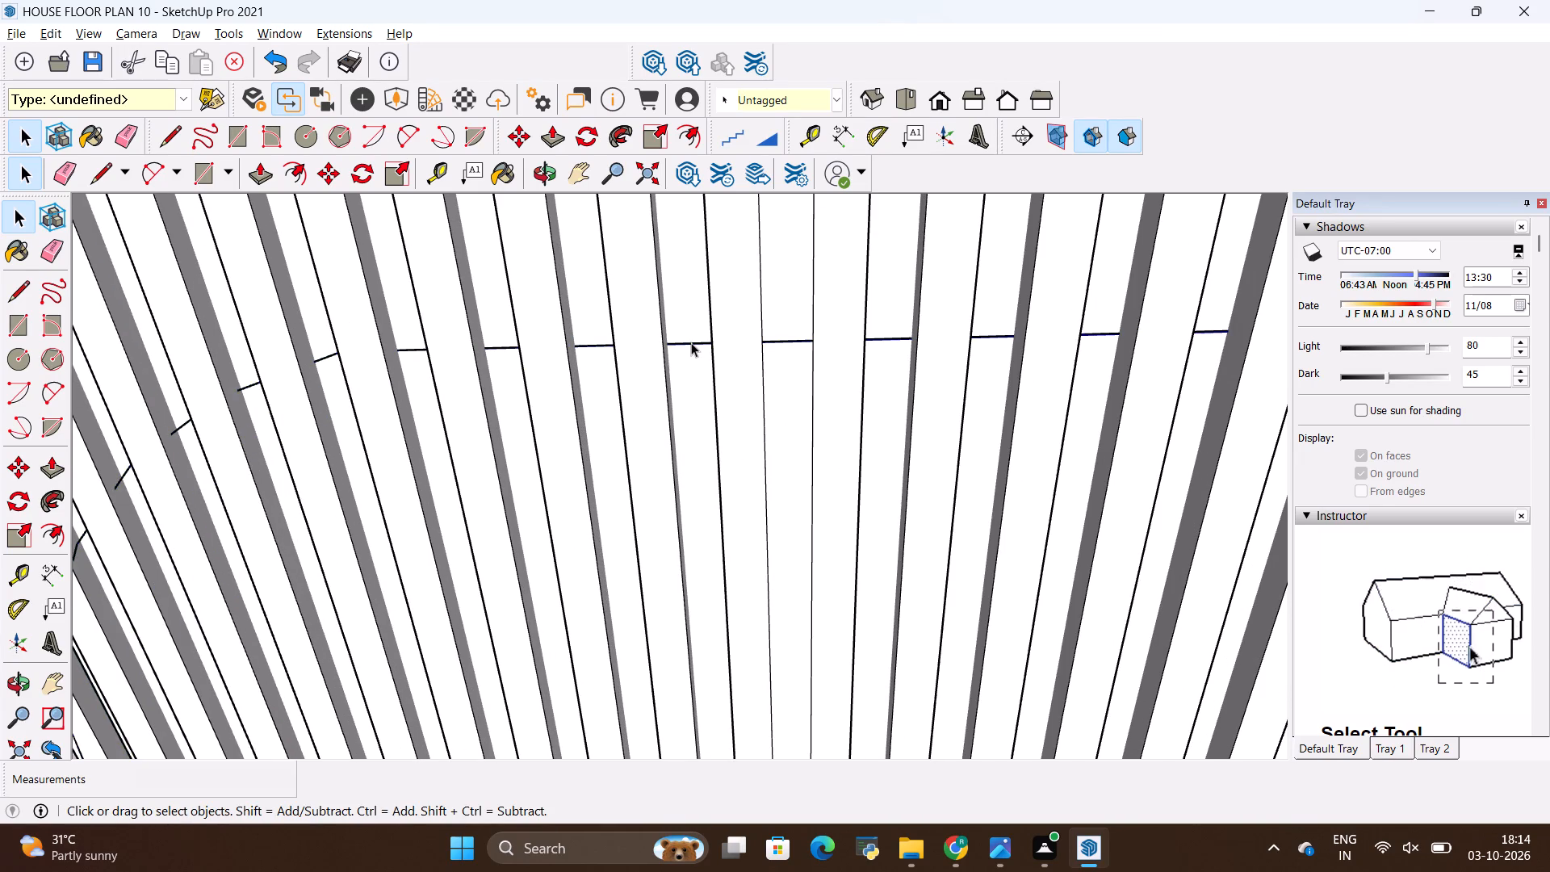
double_click(690, 339)
double_click(691, 342)
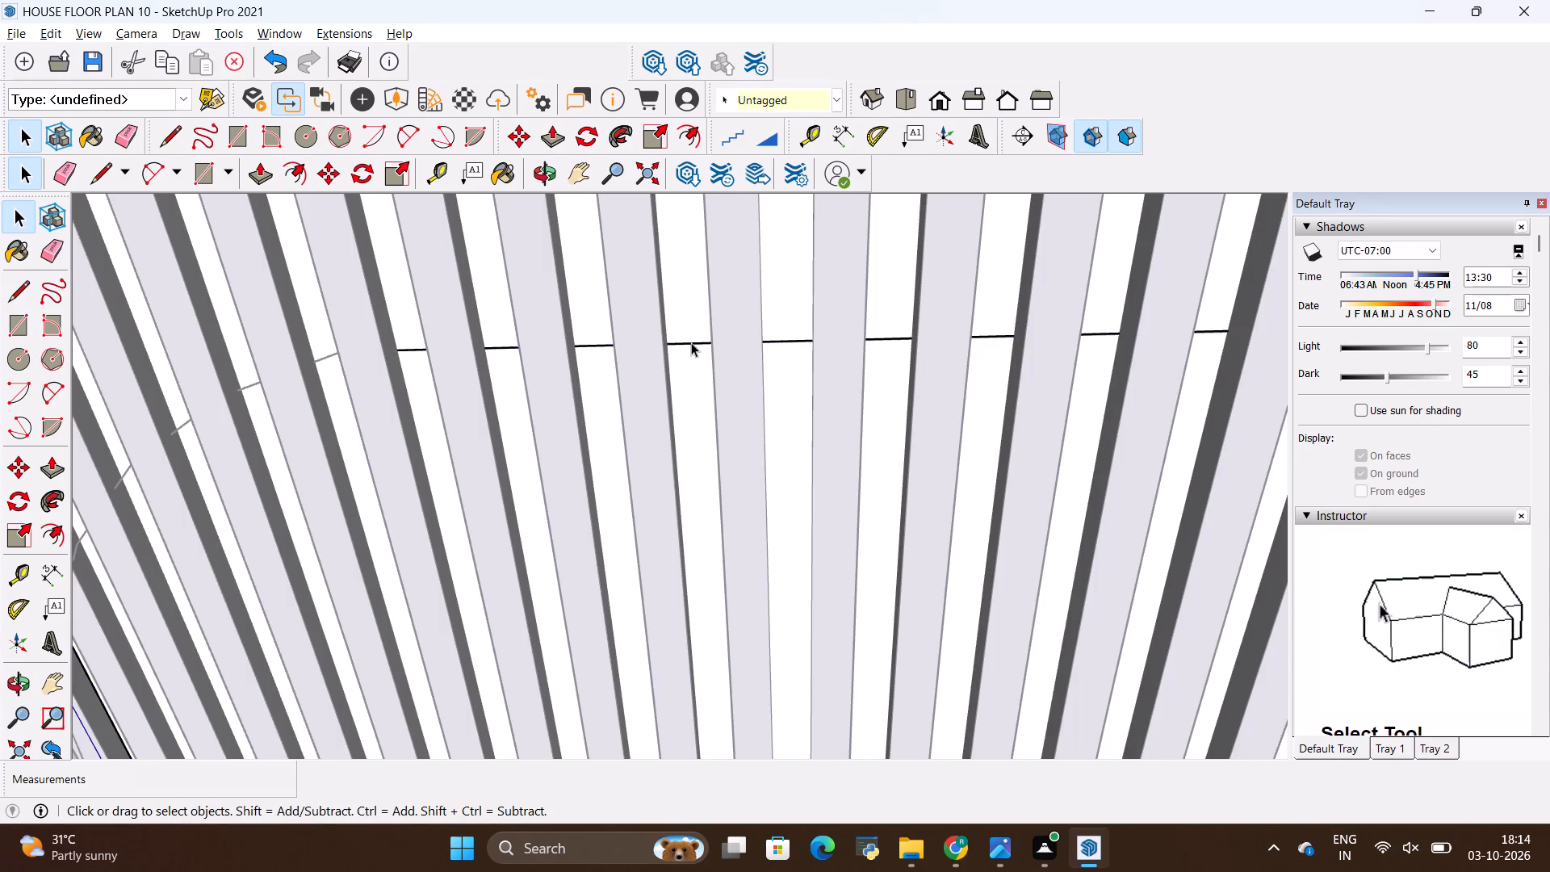
click(691, 342)
scroll(689, 359, up, 2)
click(688, 386)
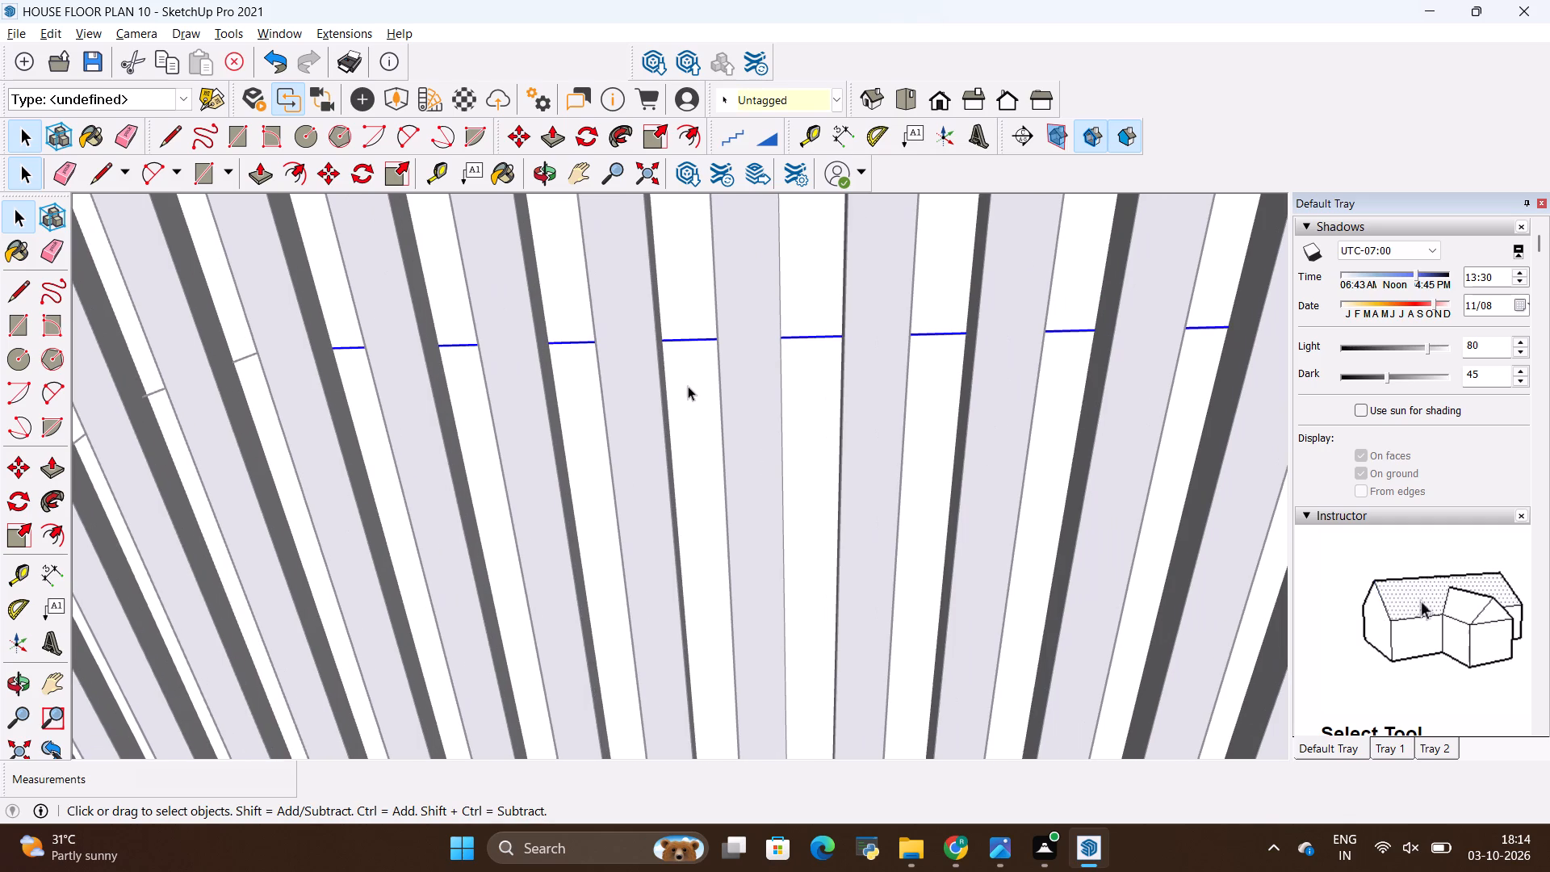
click(685, 306)
click(681, 370)
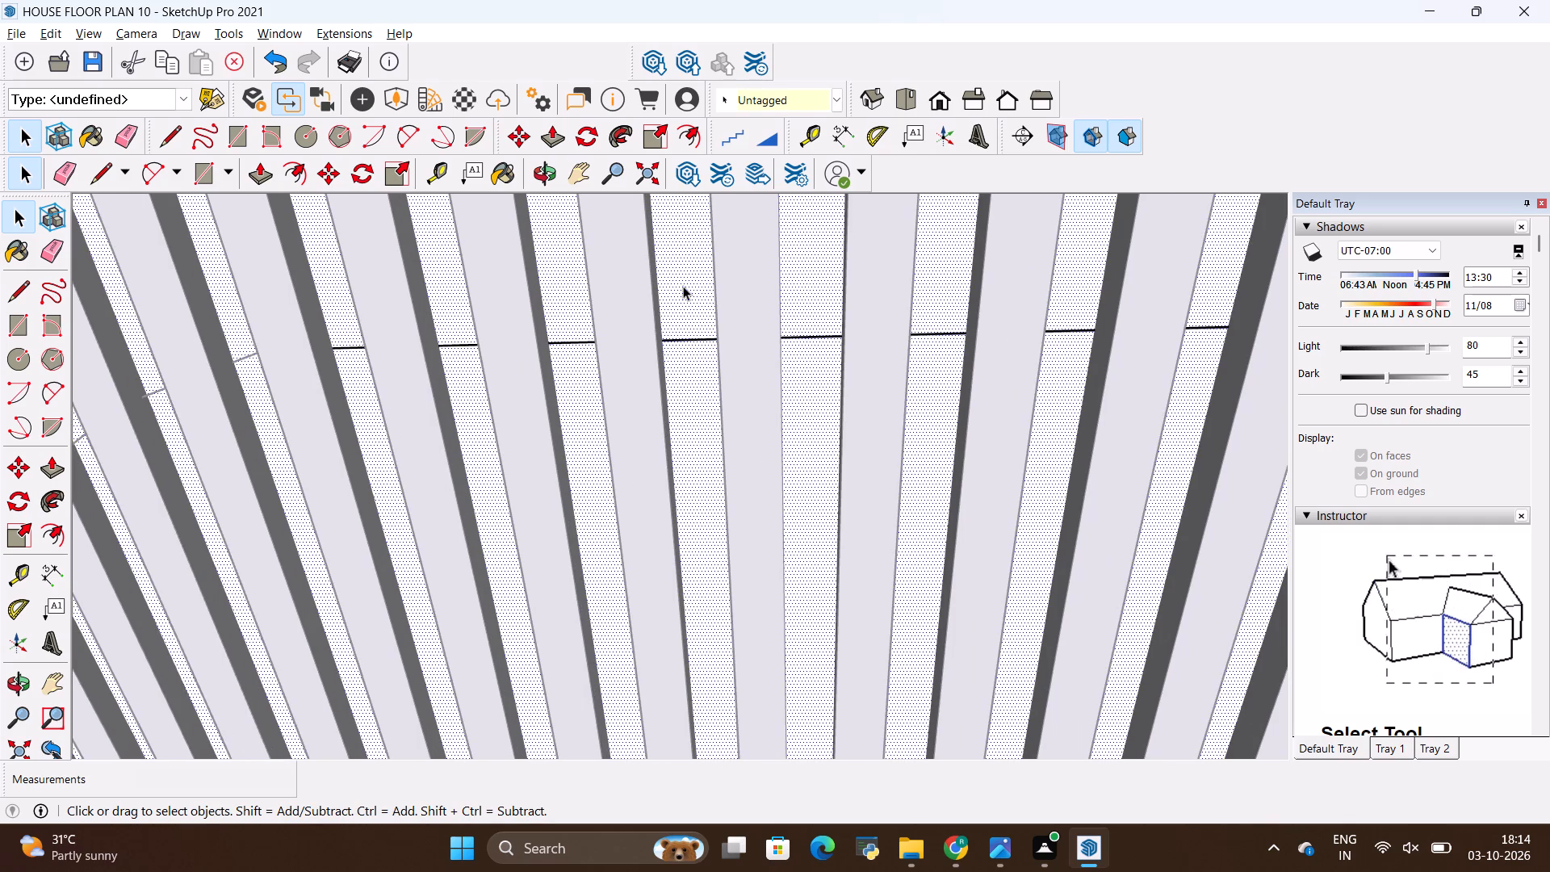
click(683, 286)
key(space)
scroll(667, 400, down, 17)
key(space)
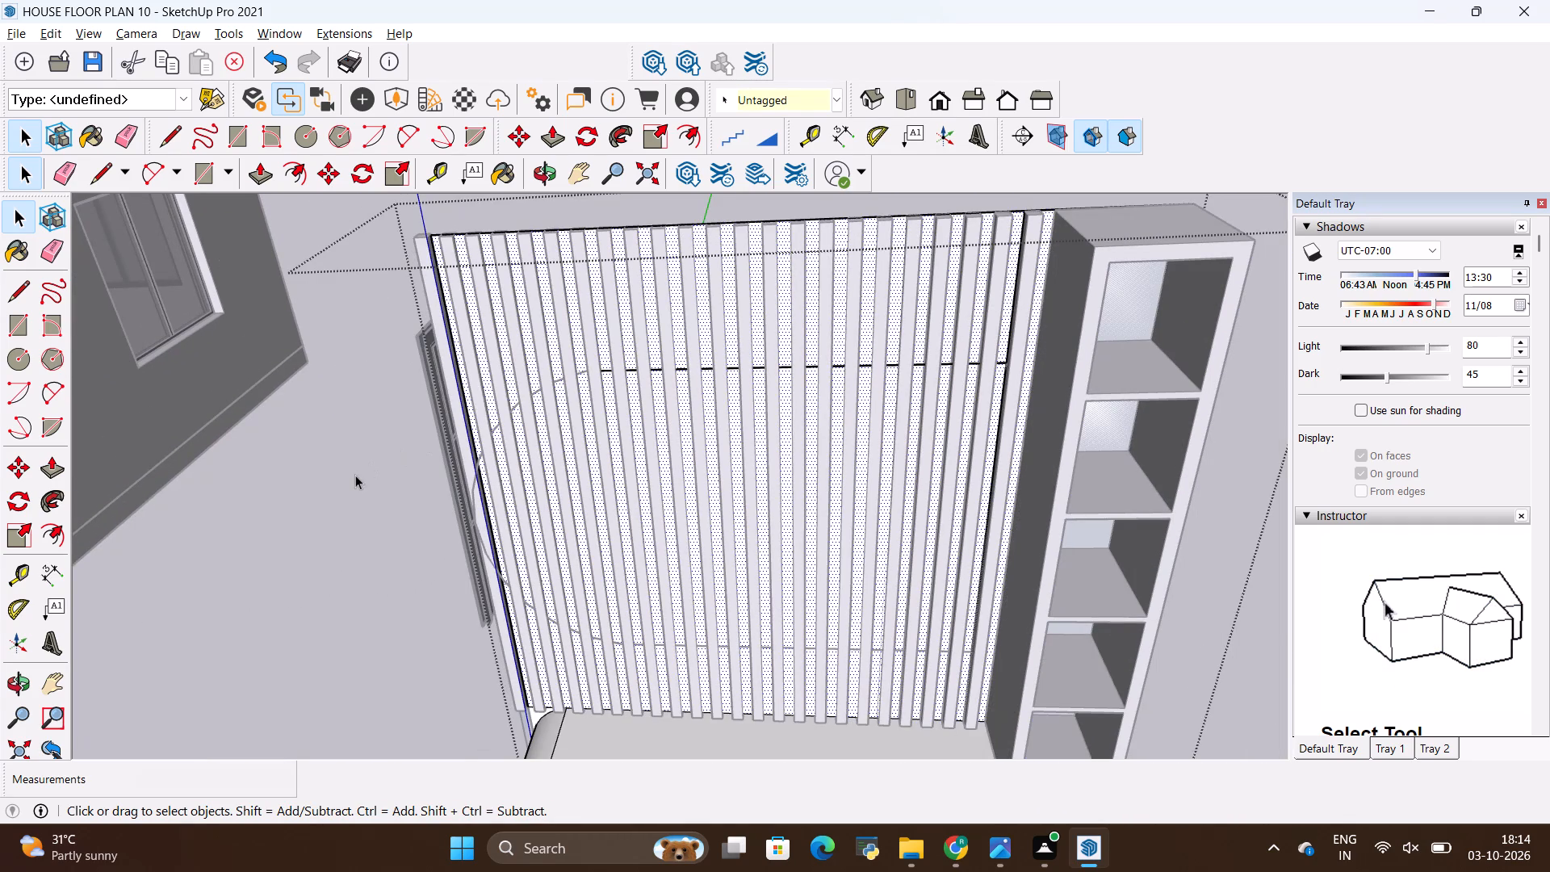
click(302, 539)
click(335, 565)
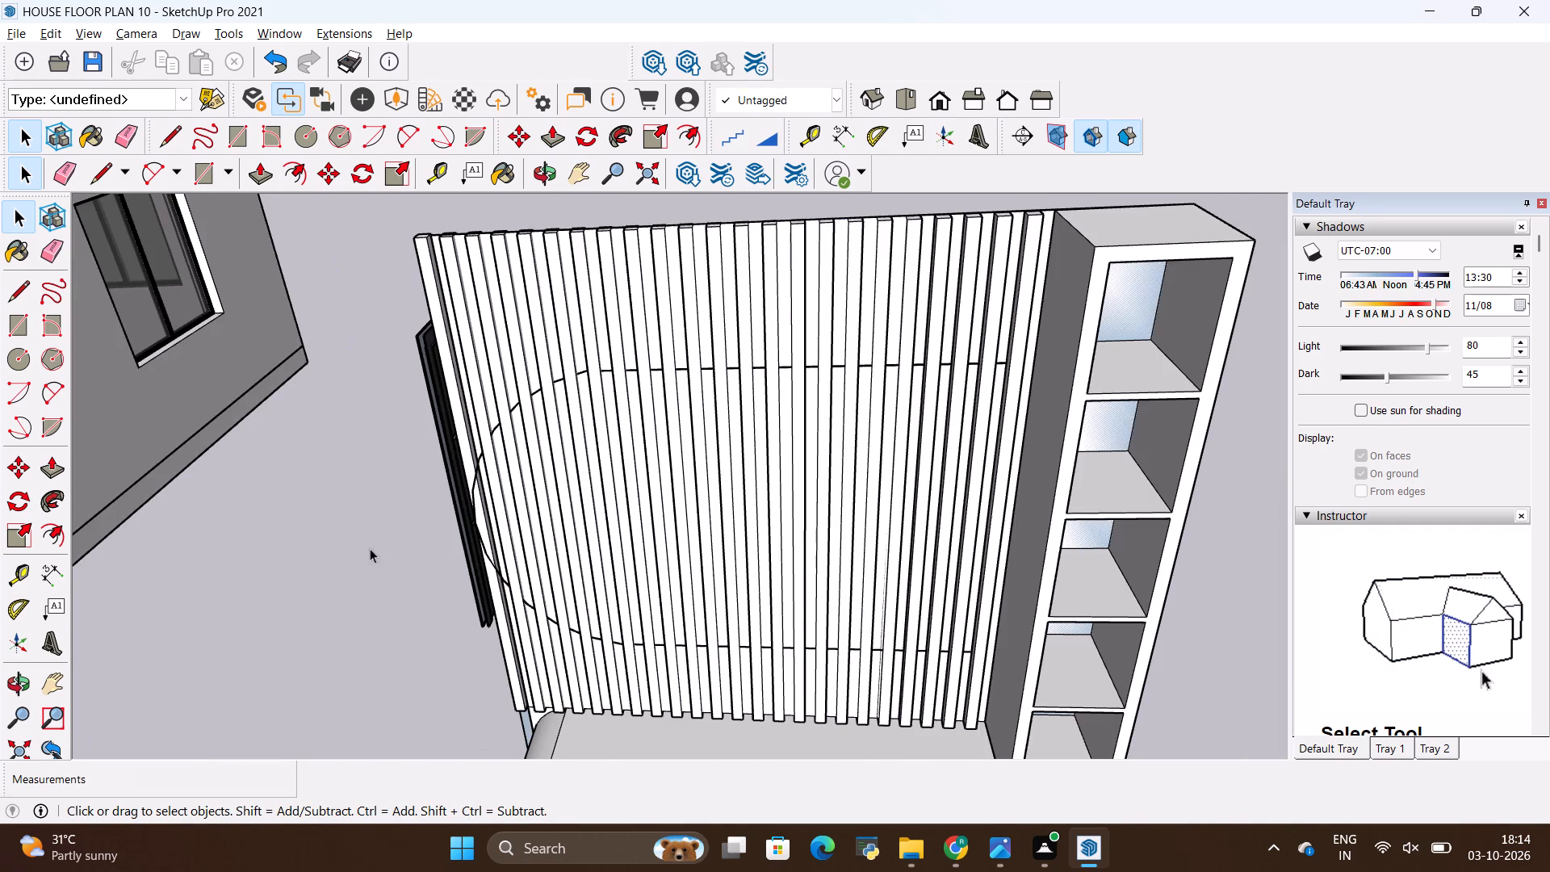
Examine the outline's round end and the corner where its upper edge meets the shelf-side edge behind the slats.
scroll(526, 395, up, 8)
scroll(528, 488, down, 3)
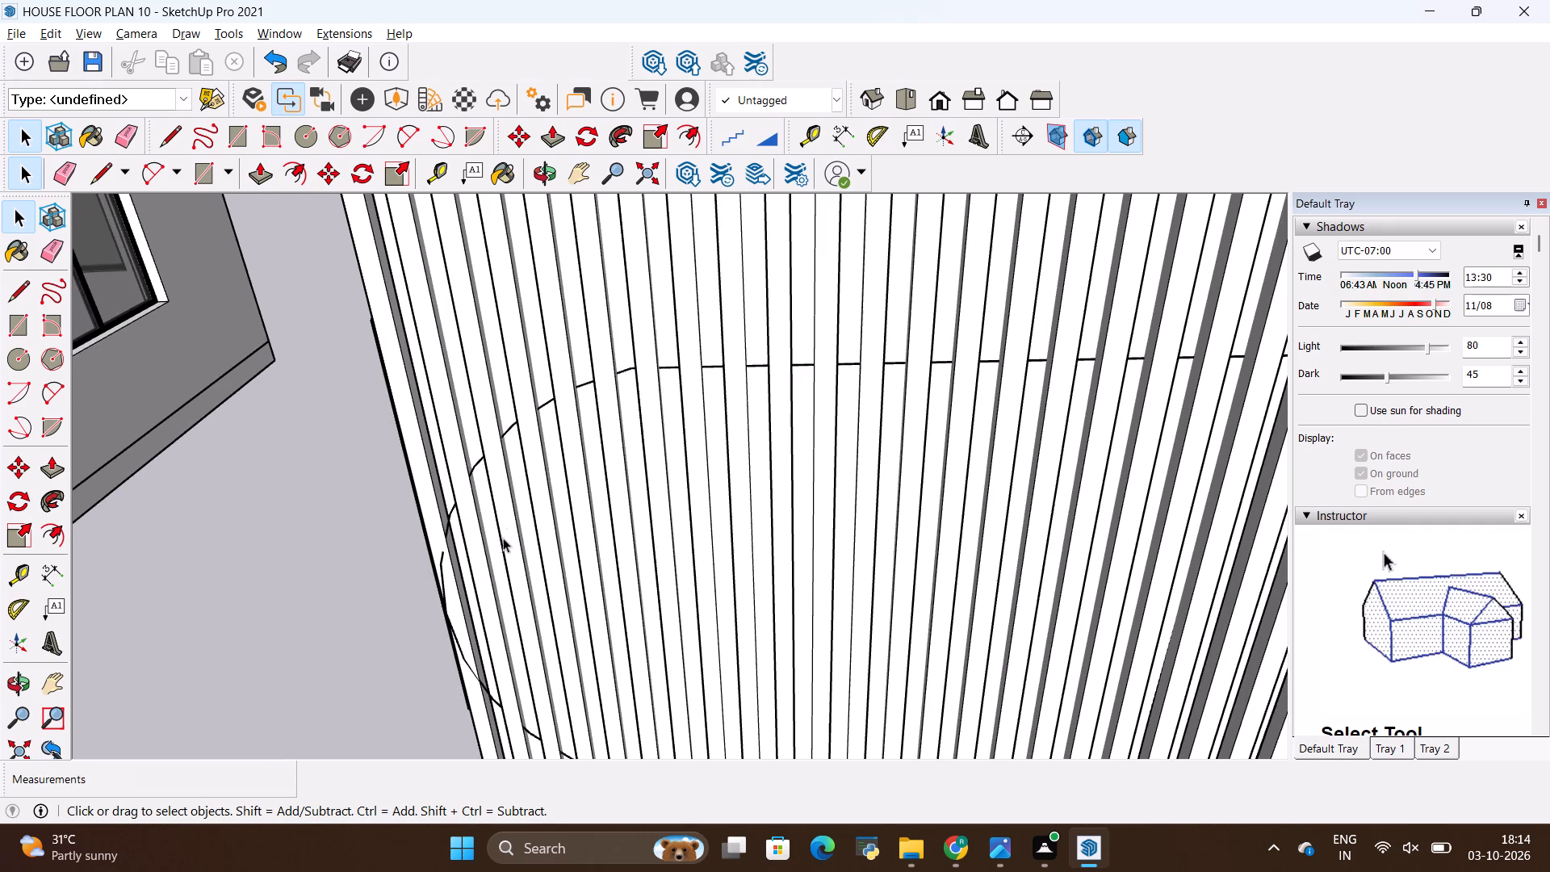
middle_drag(501, 541, 550, 403)
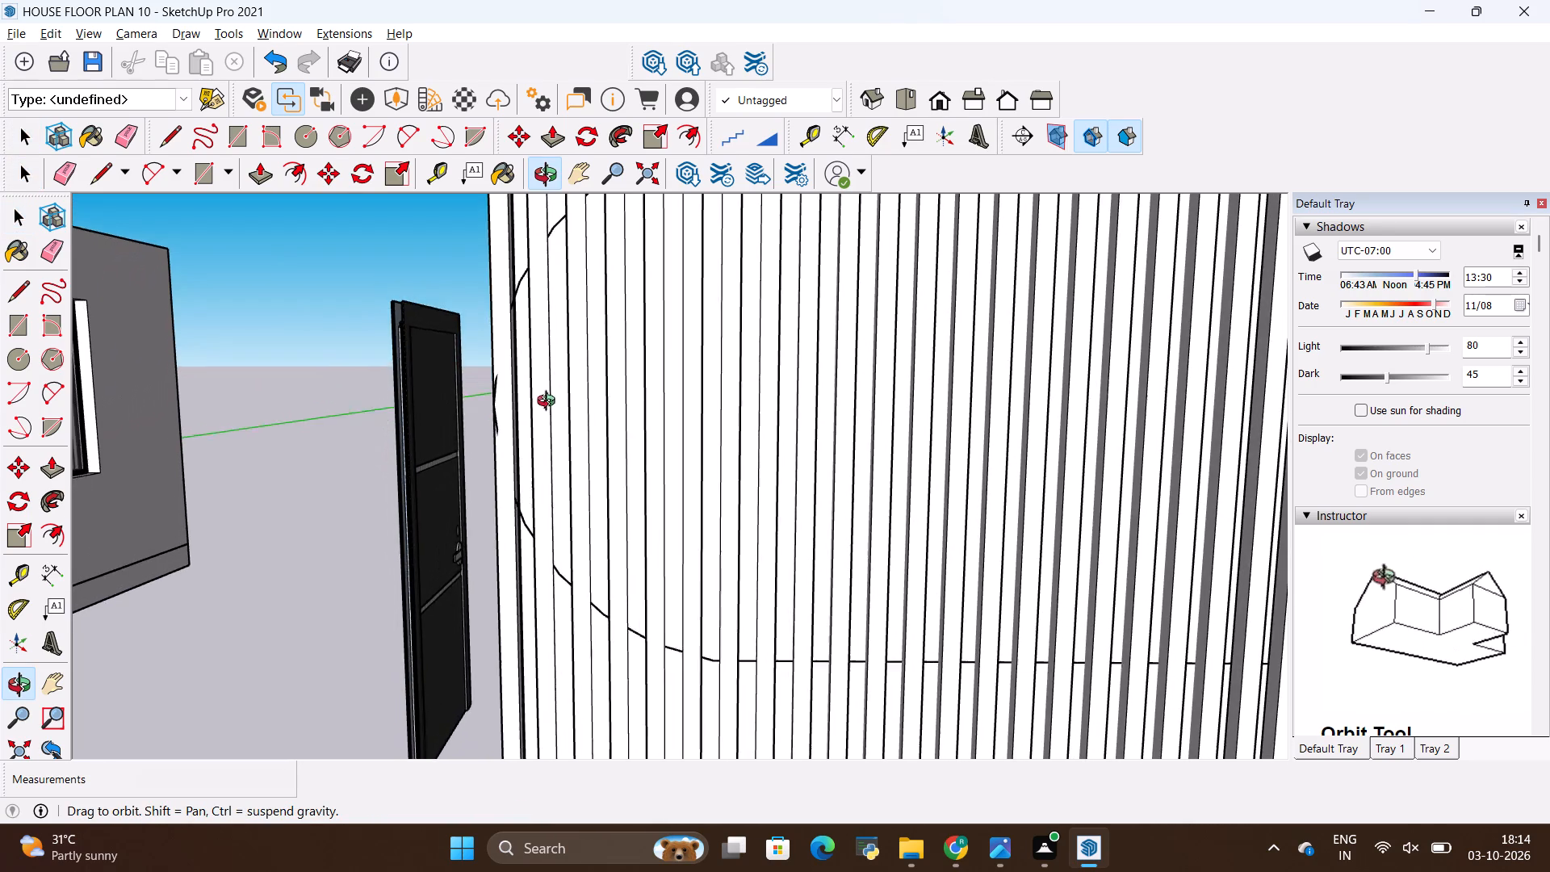
middle_drag(550, 403, 549, 418)
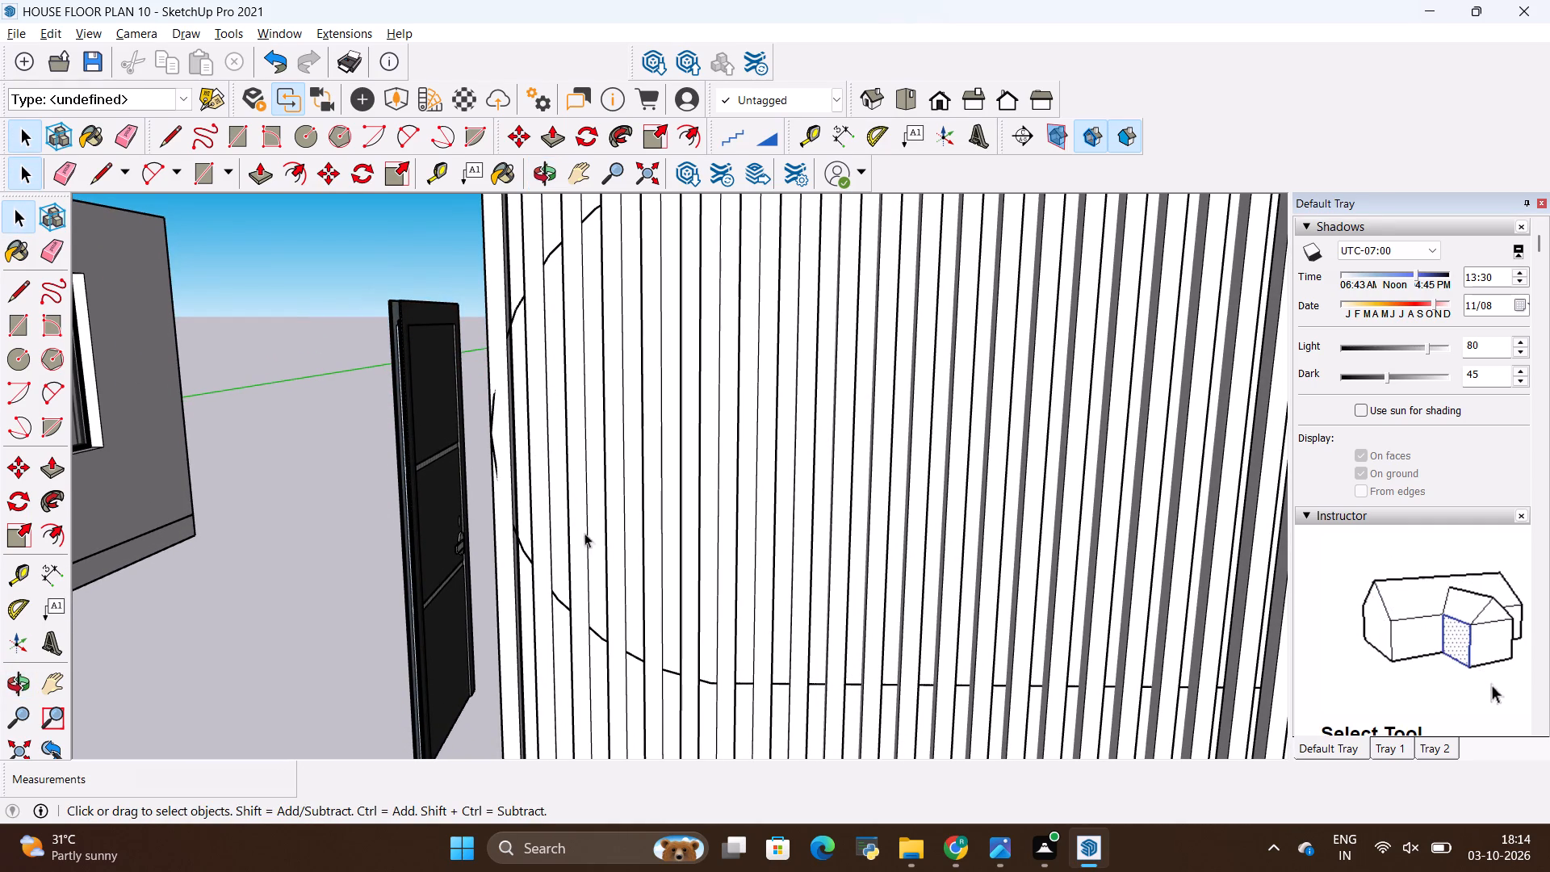
scroll(510, 523, down, 6)
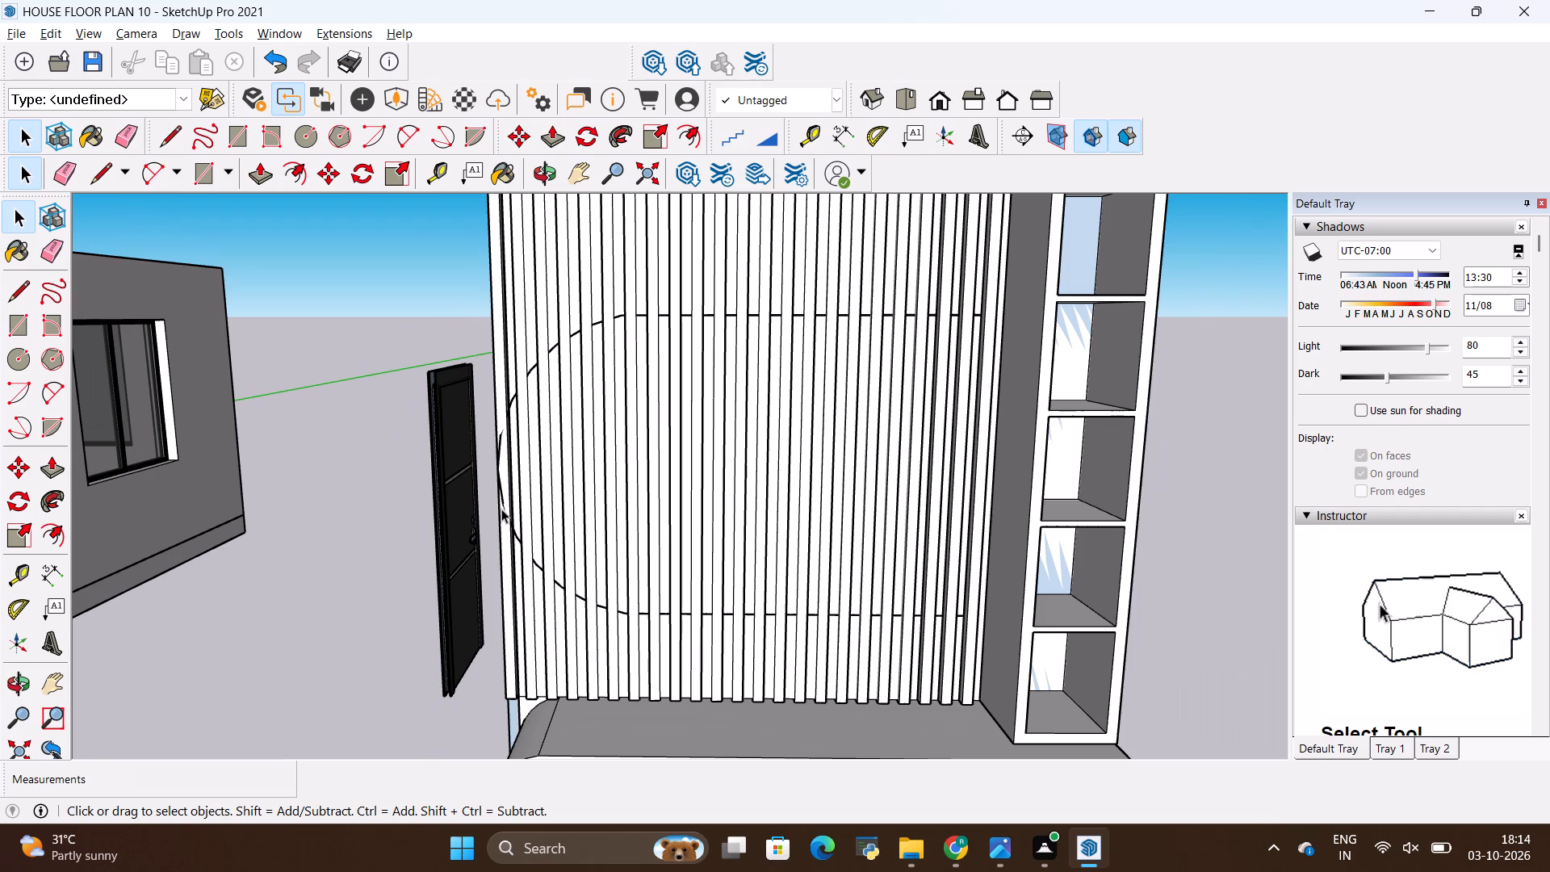
scroll(864, 377, up, 2)
scroll(1010, 315, up, 6)
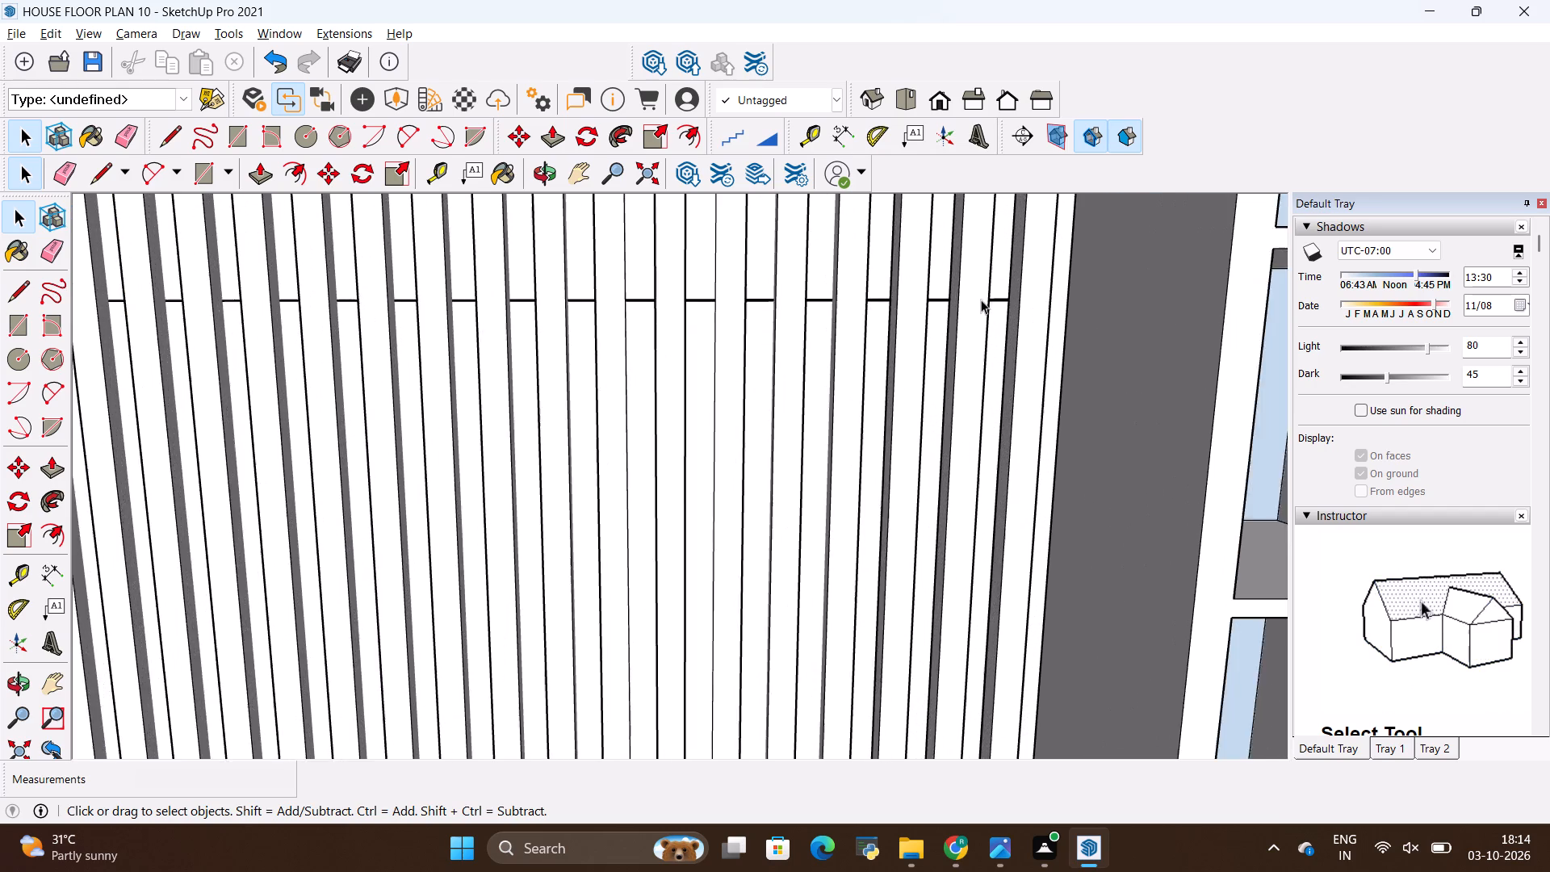
scroll(981, 300, up, 6)
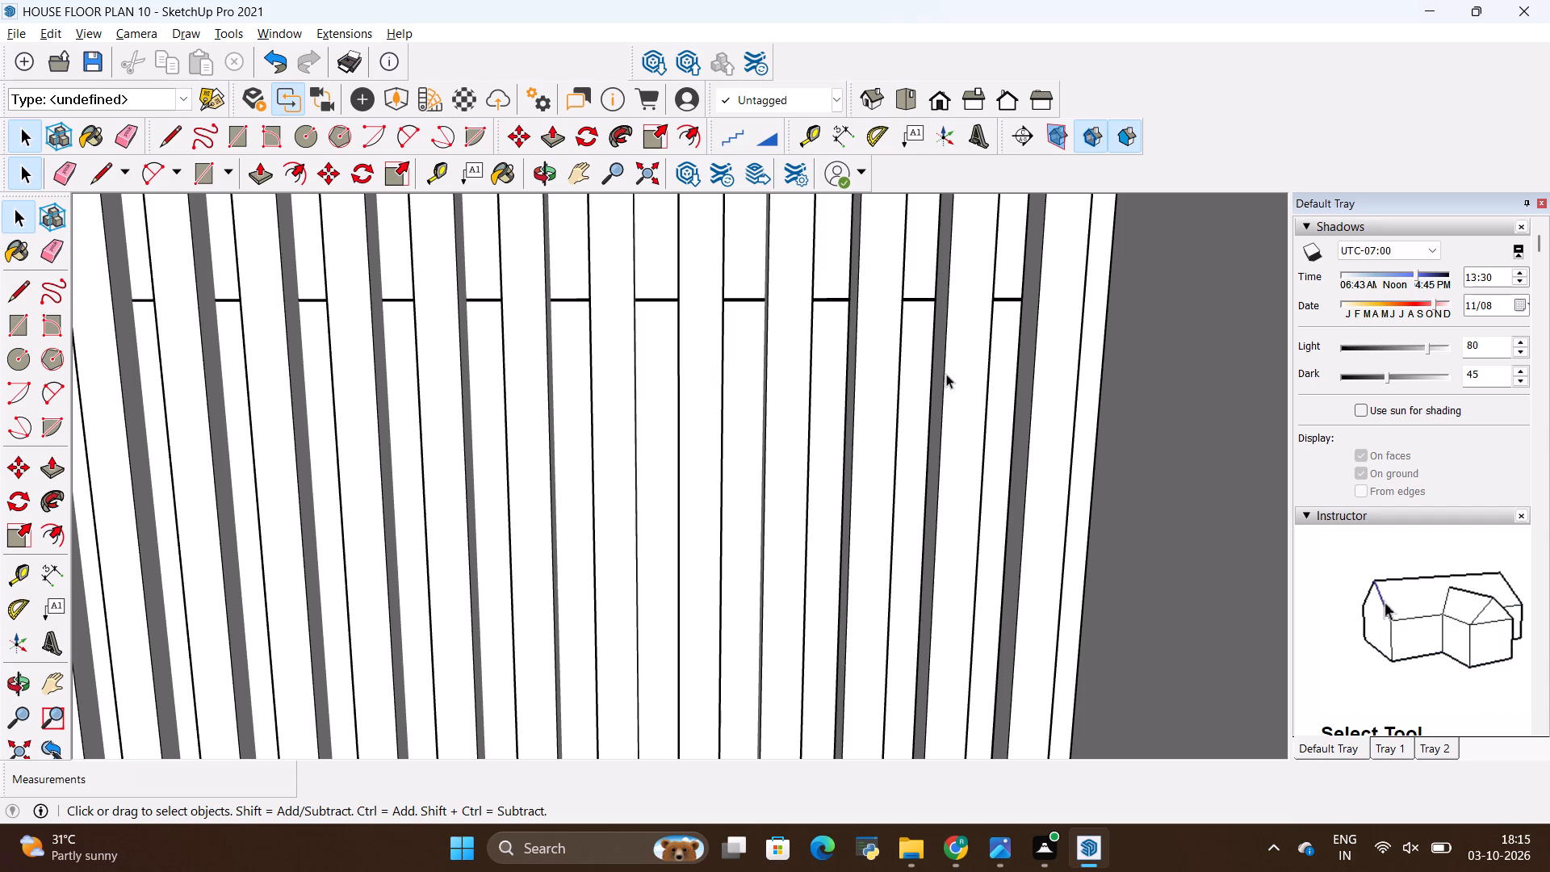
key(space)
scroll(961, 388, down, 13)
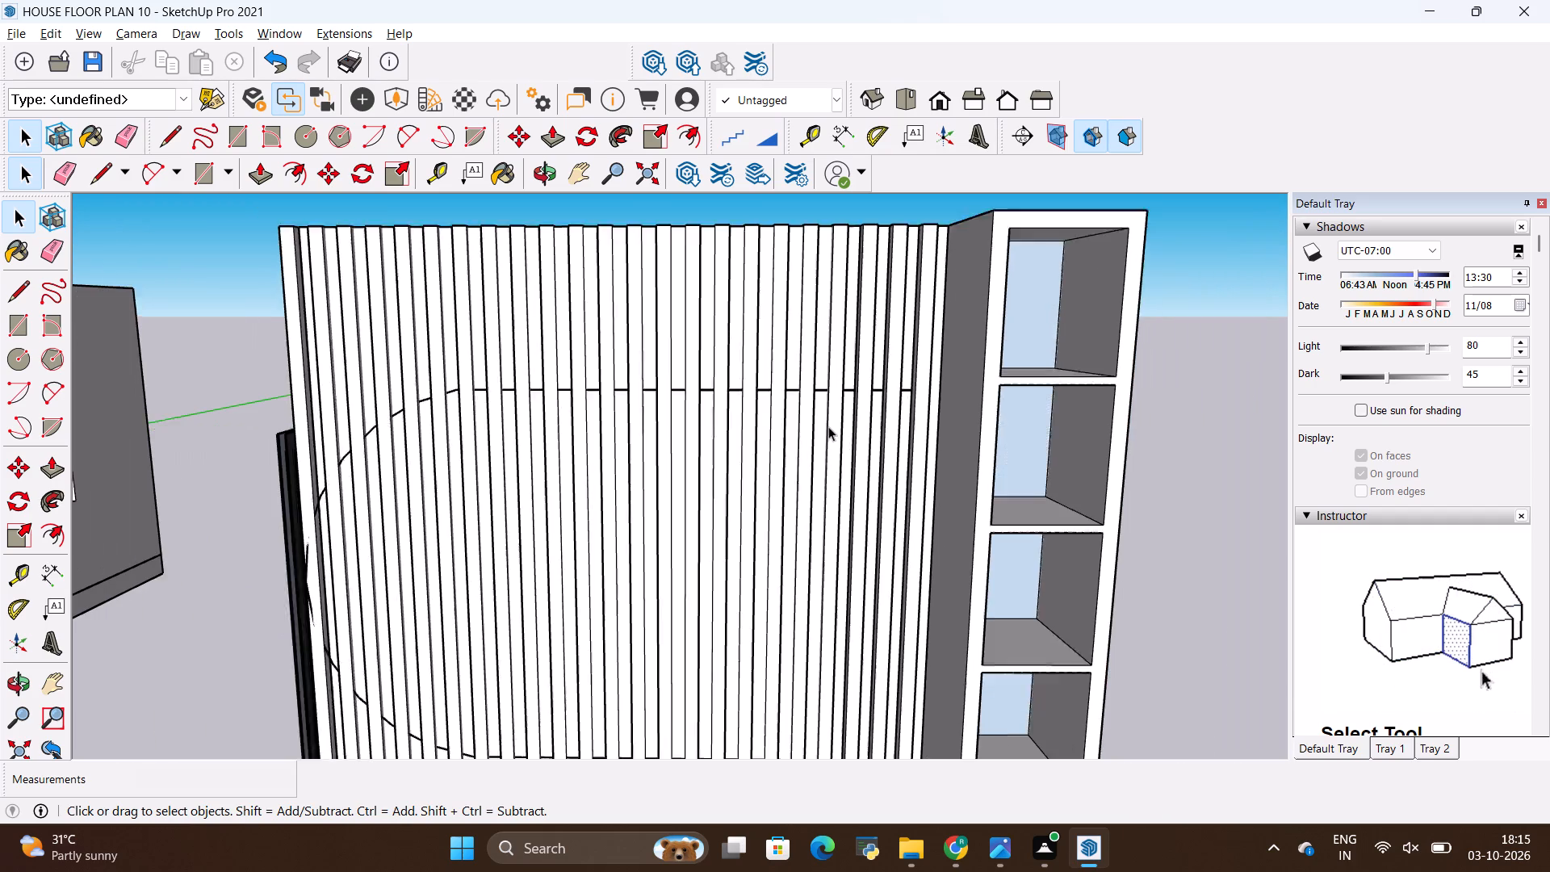
key(space)
click(1132, 413)
scroll(966, 463, up, 10)
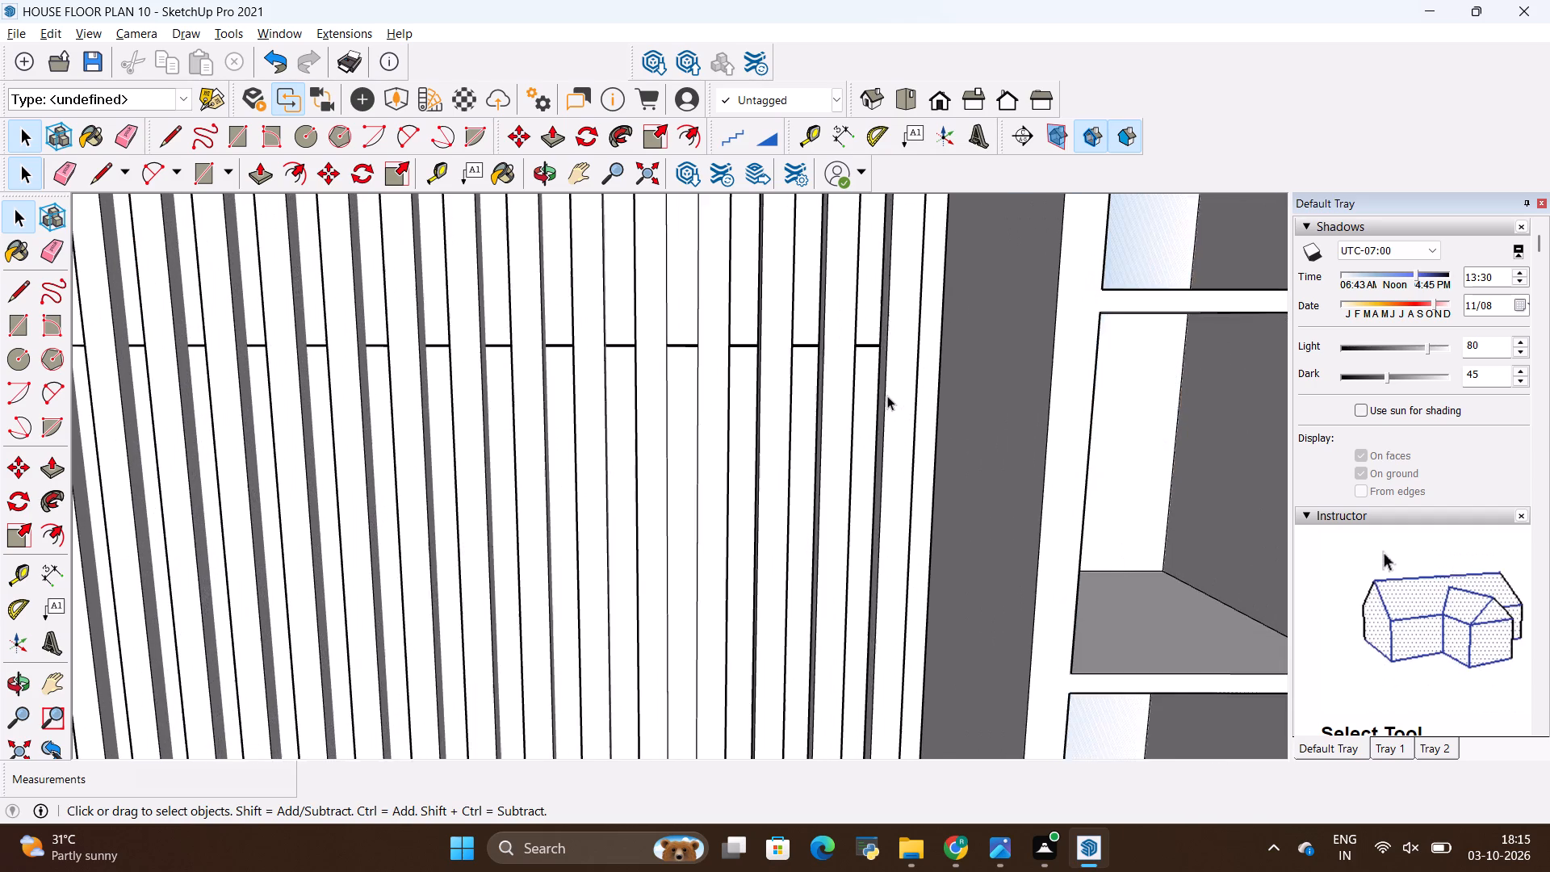
Draw a rectangle about 4' 8 1/4" by 5' 4" over the slats, from the outline's upper shelf-side corner to its arc's lower end.
key(r)
scroll(890, 381, up, 2)
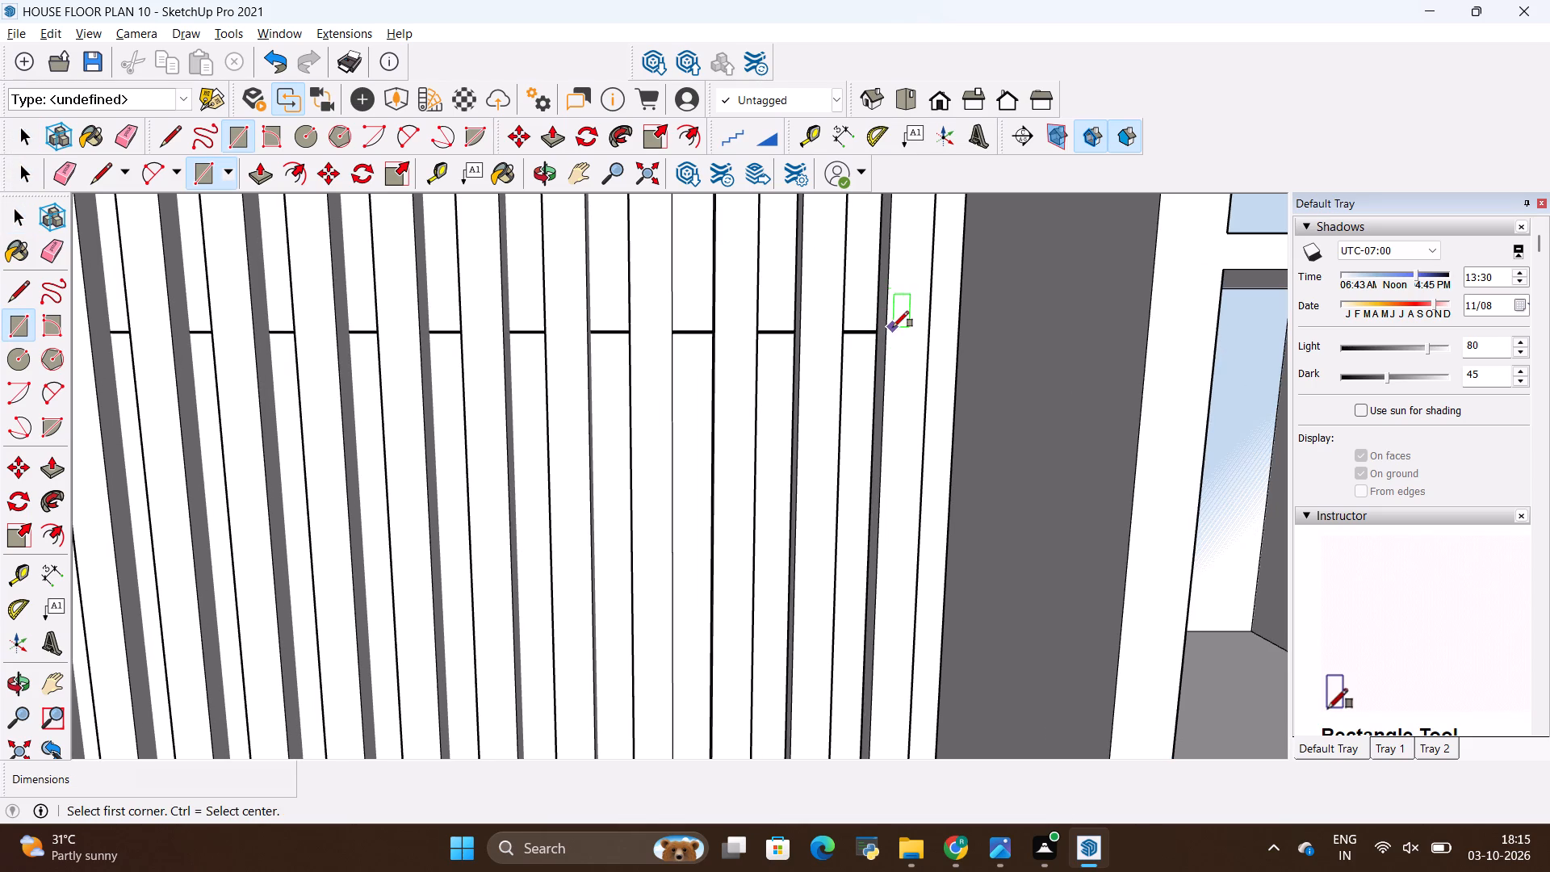
scroll(889, 334, up, 8)
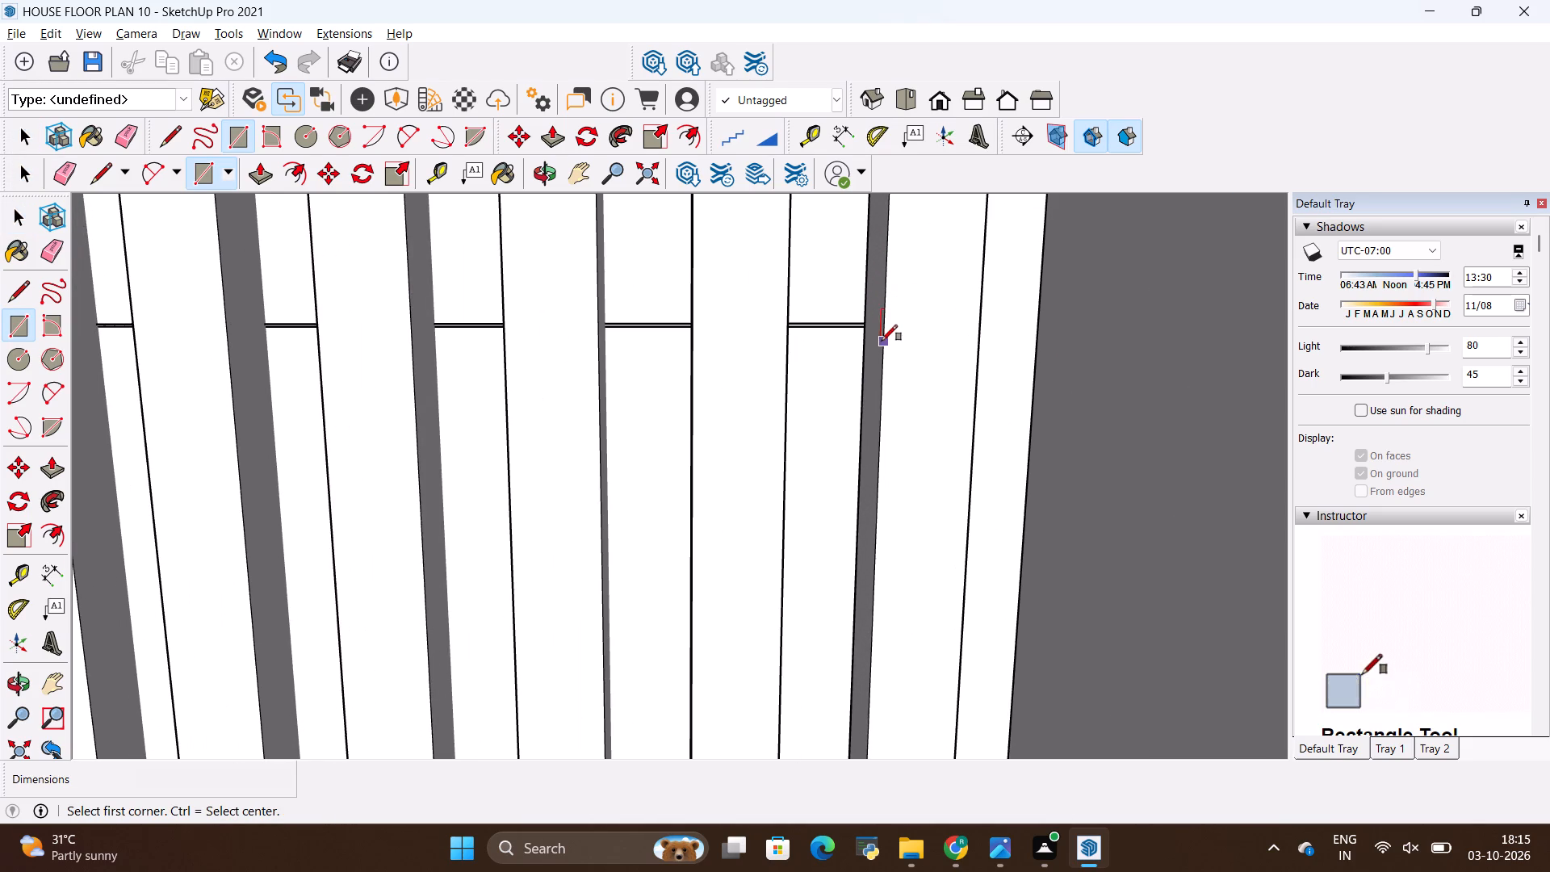
click(889, 329)
scroll(796, 405, down, 5)
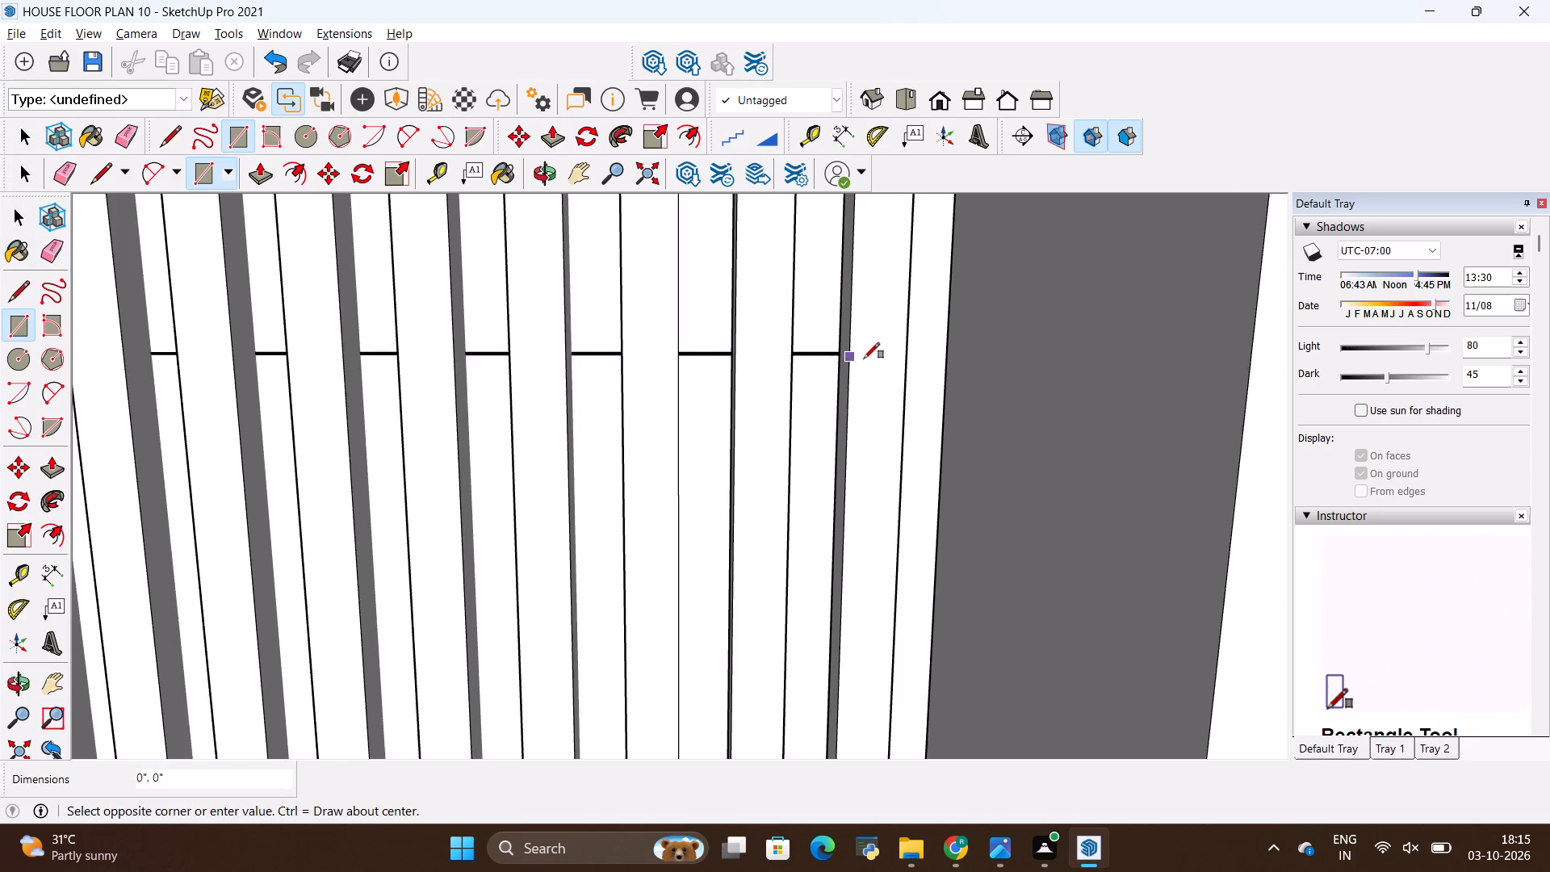
scroll(864, 358, down, 20)
scroll(864, 358, down, 2)
scroll(688, 461, up, 10)
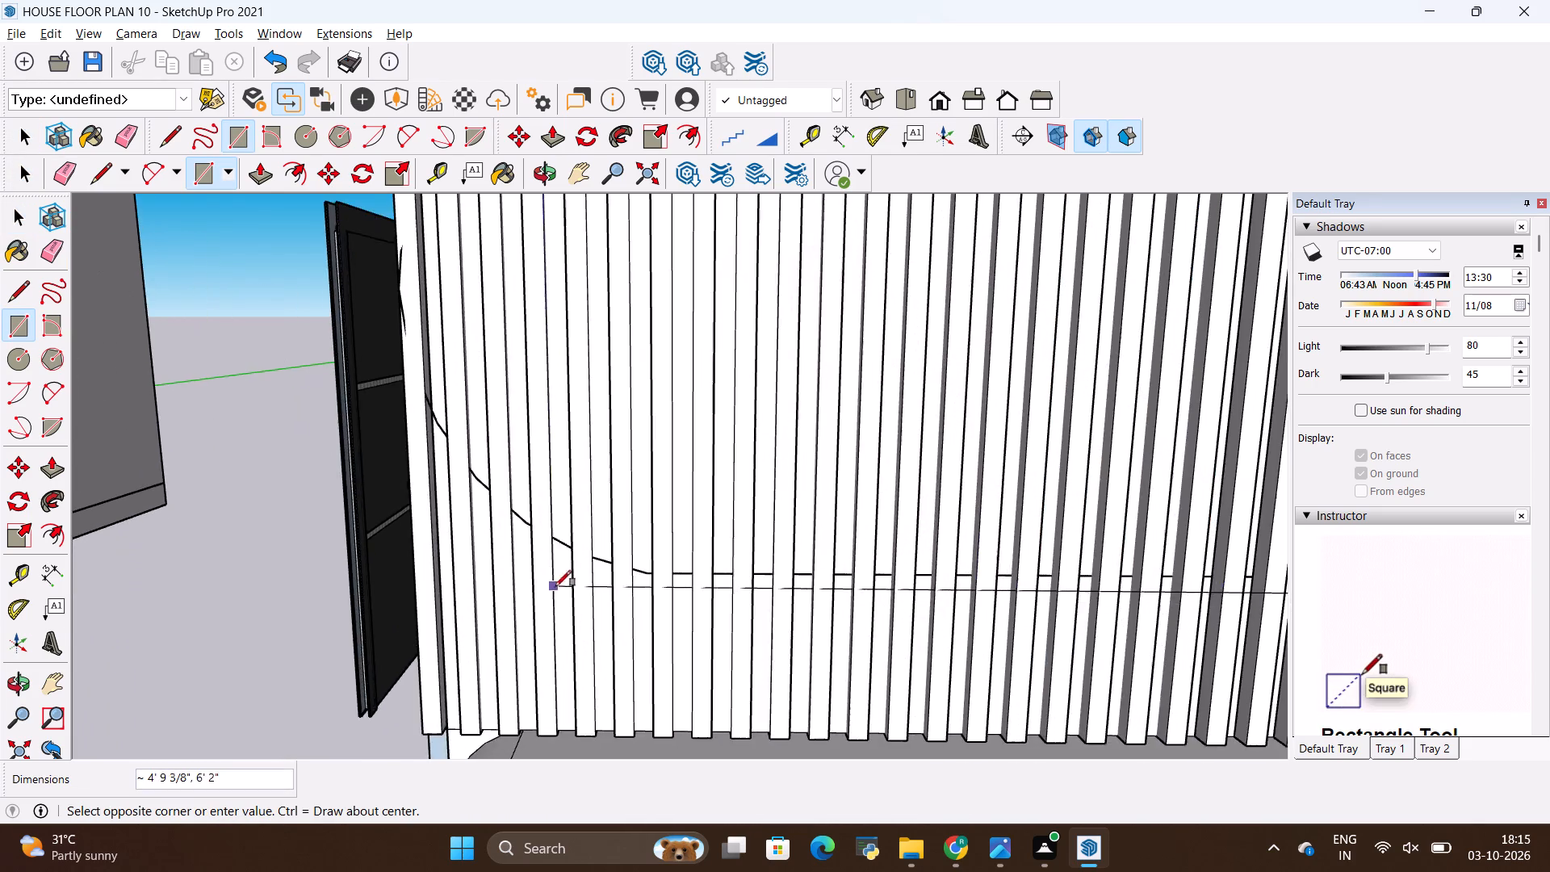
scroll(593, 598, up, 3)
scroll(696, 573, up, 12)
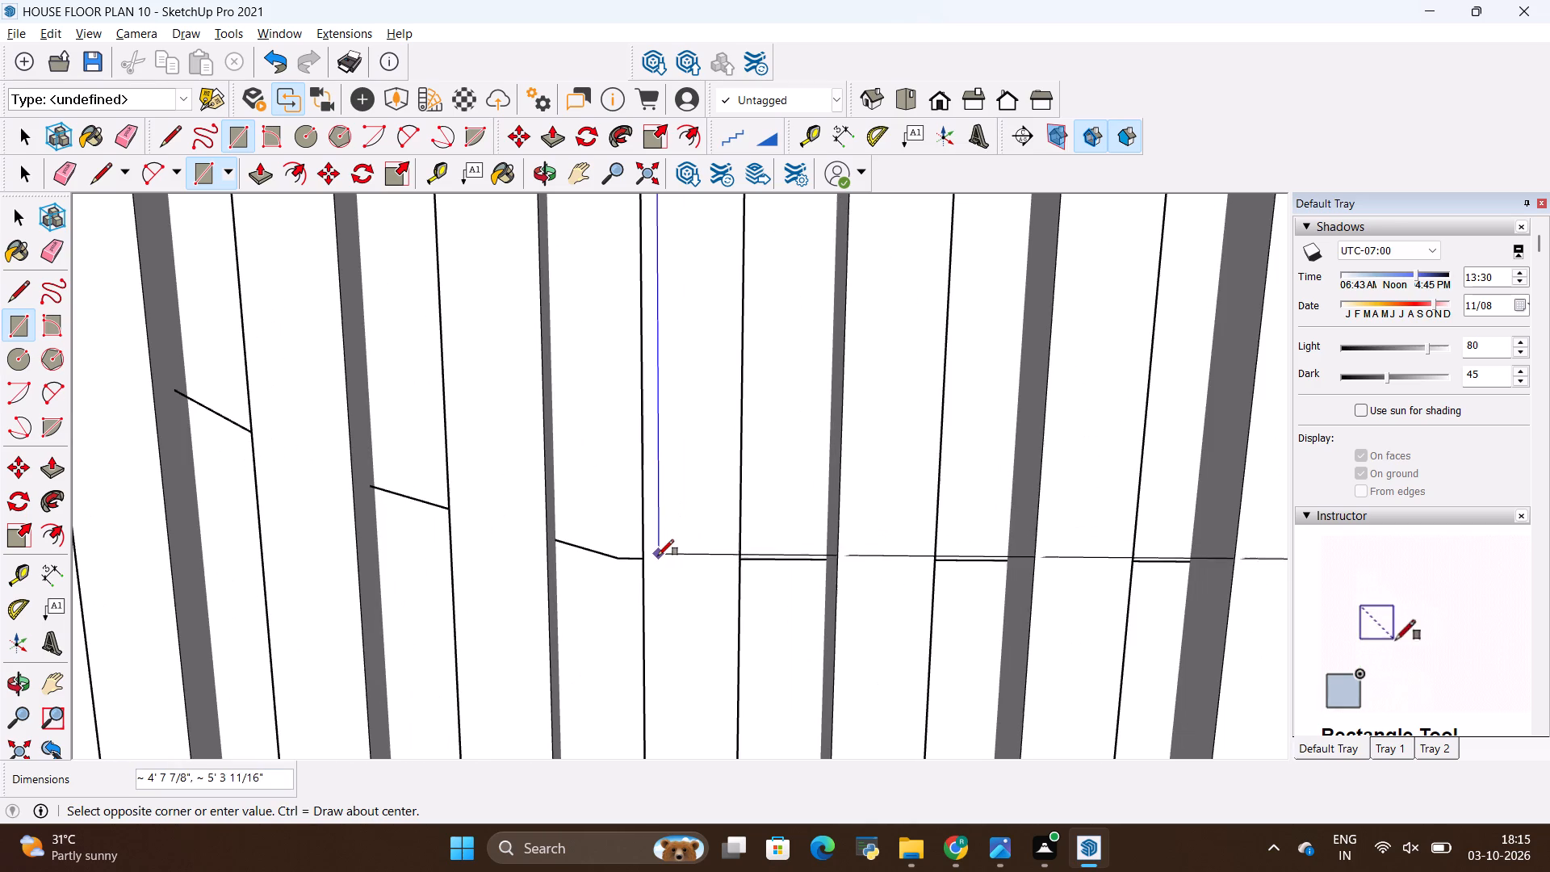
middle_drag(644, 561, 614, 483)
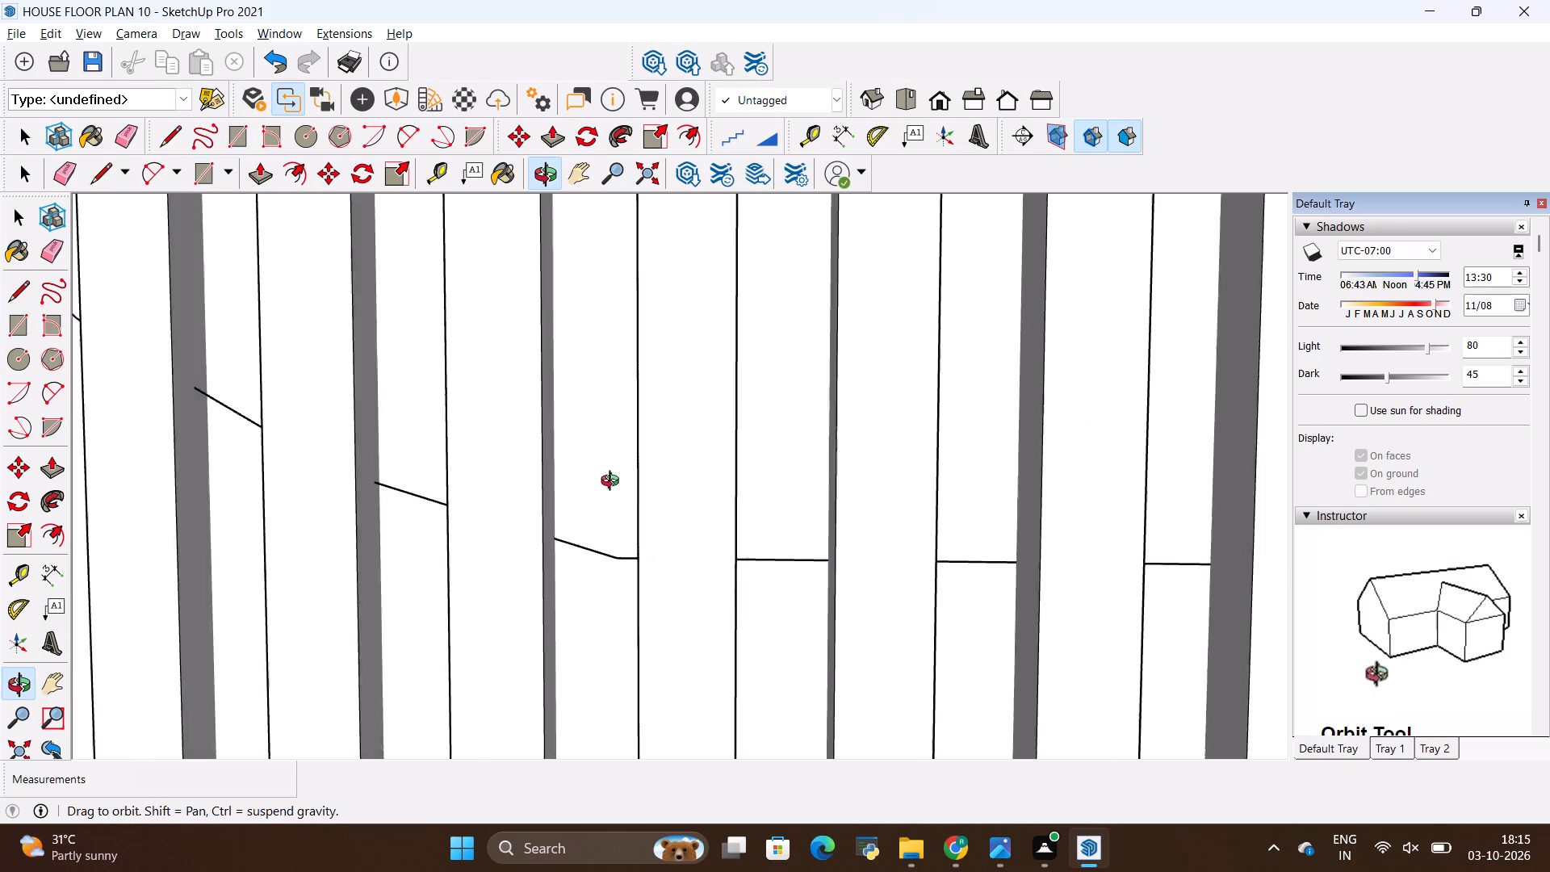
middle_drag(614, 483, 609, 448)
middle_drag(639, 557, 639, 618)
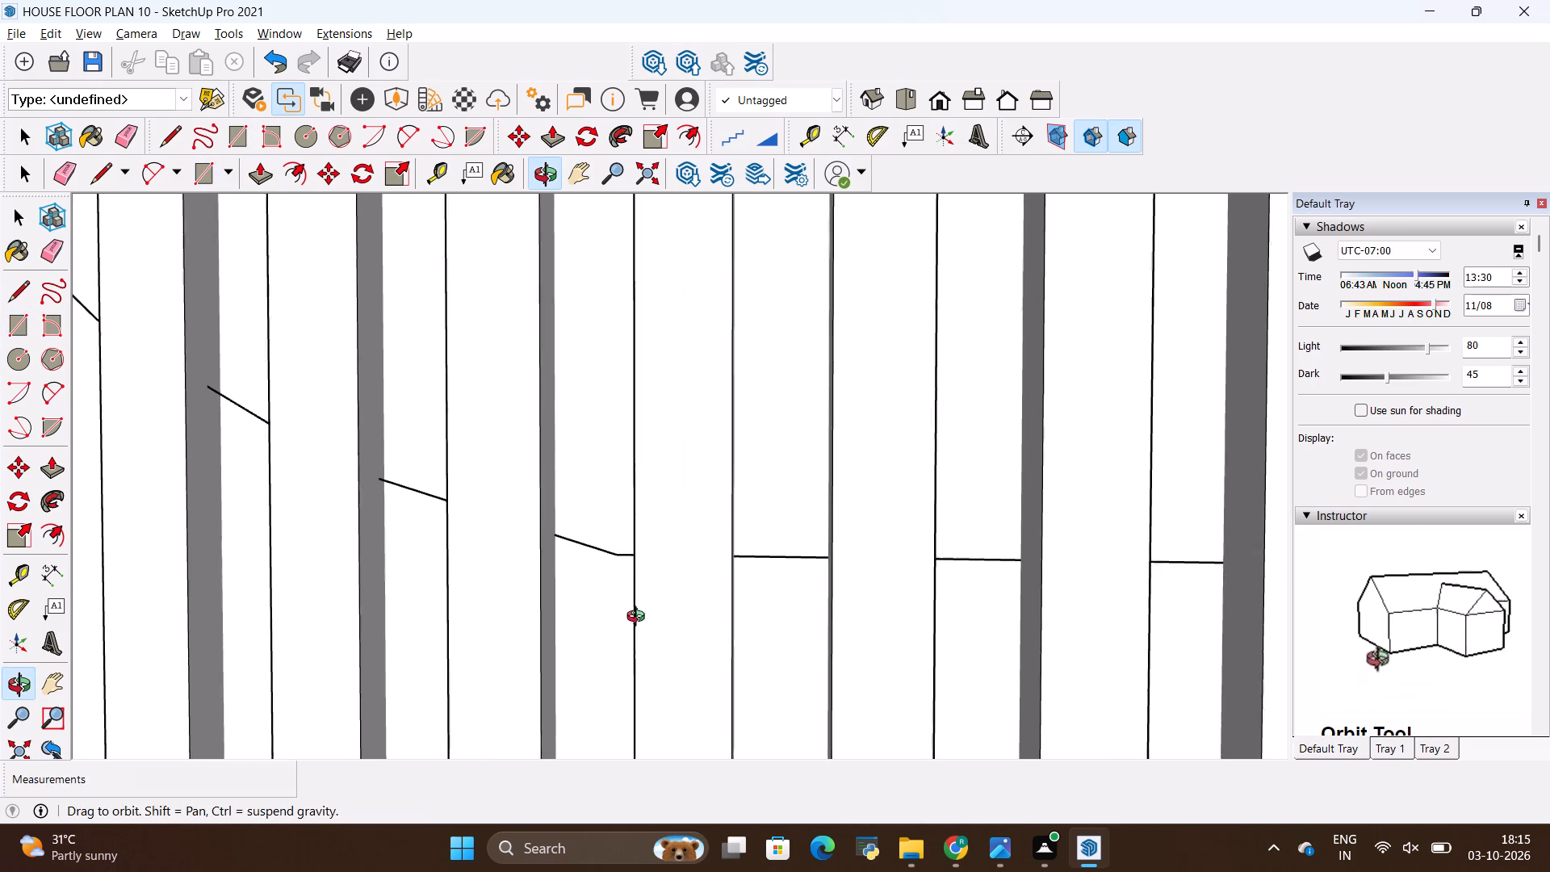
middle_drag(639, 618, 639, 620)
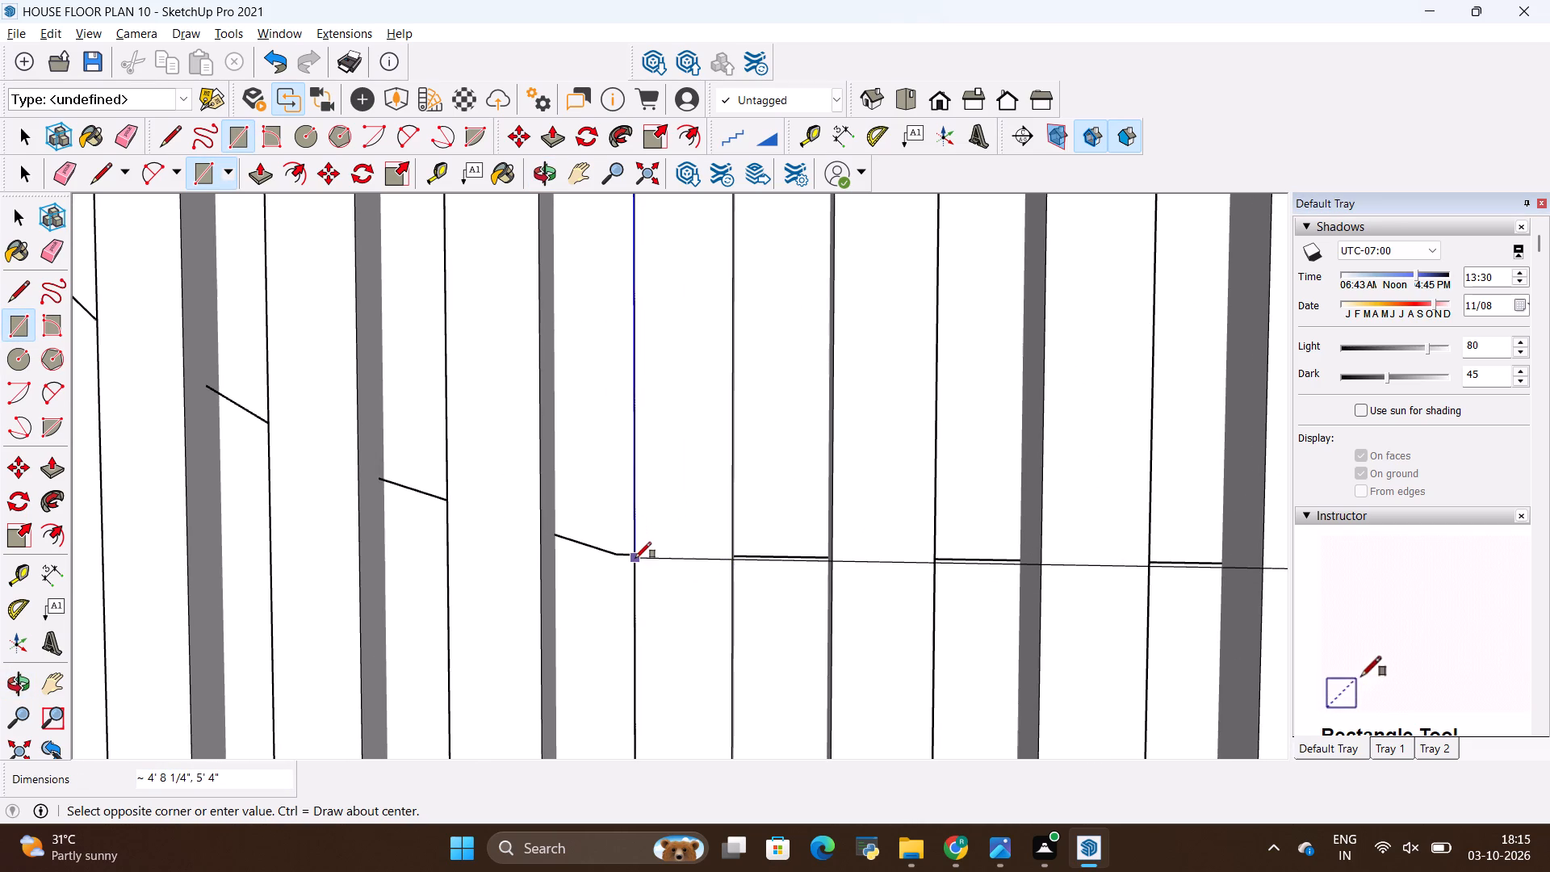
click(635, 558)
scroll(643, 613, down, 20)
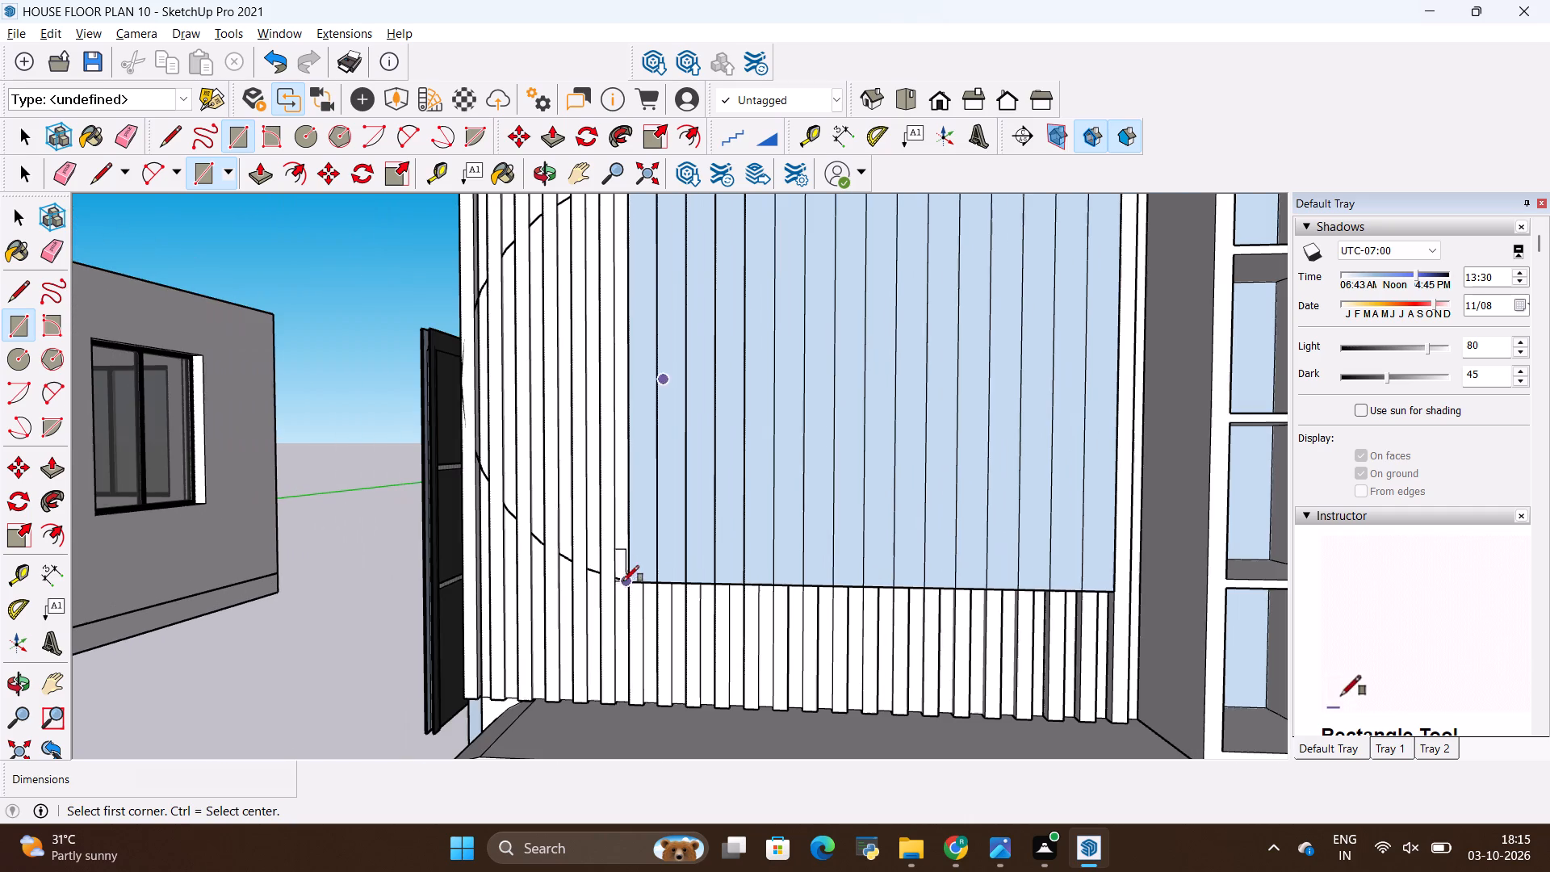
Make the new rectangle's face and its edges a group.
key(space)
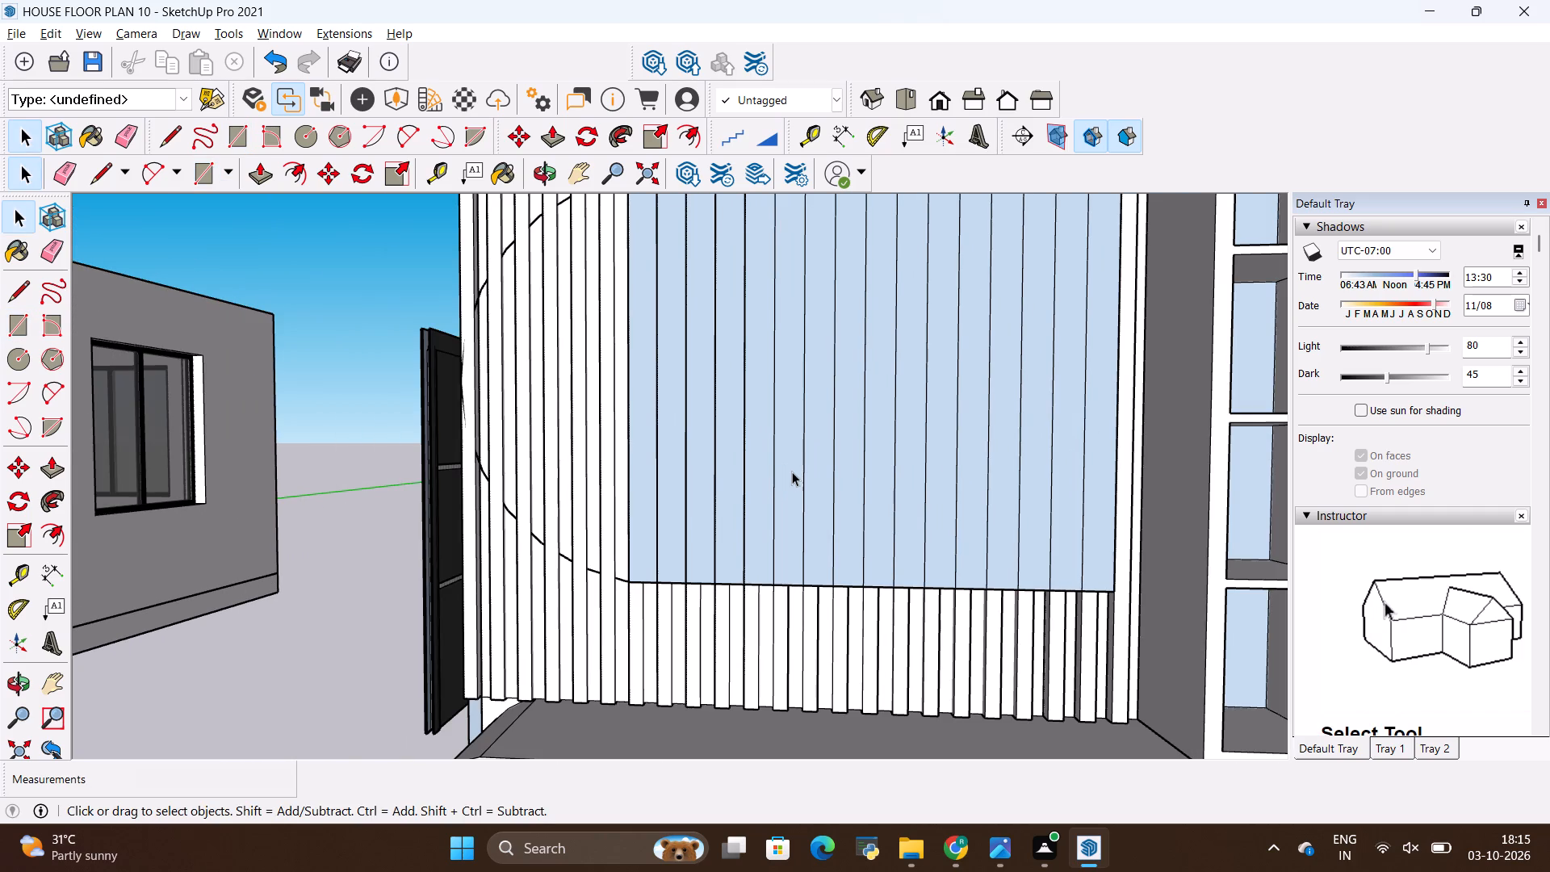
double_click(792, 472)
right_click(792, 472)
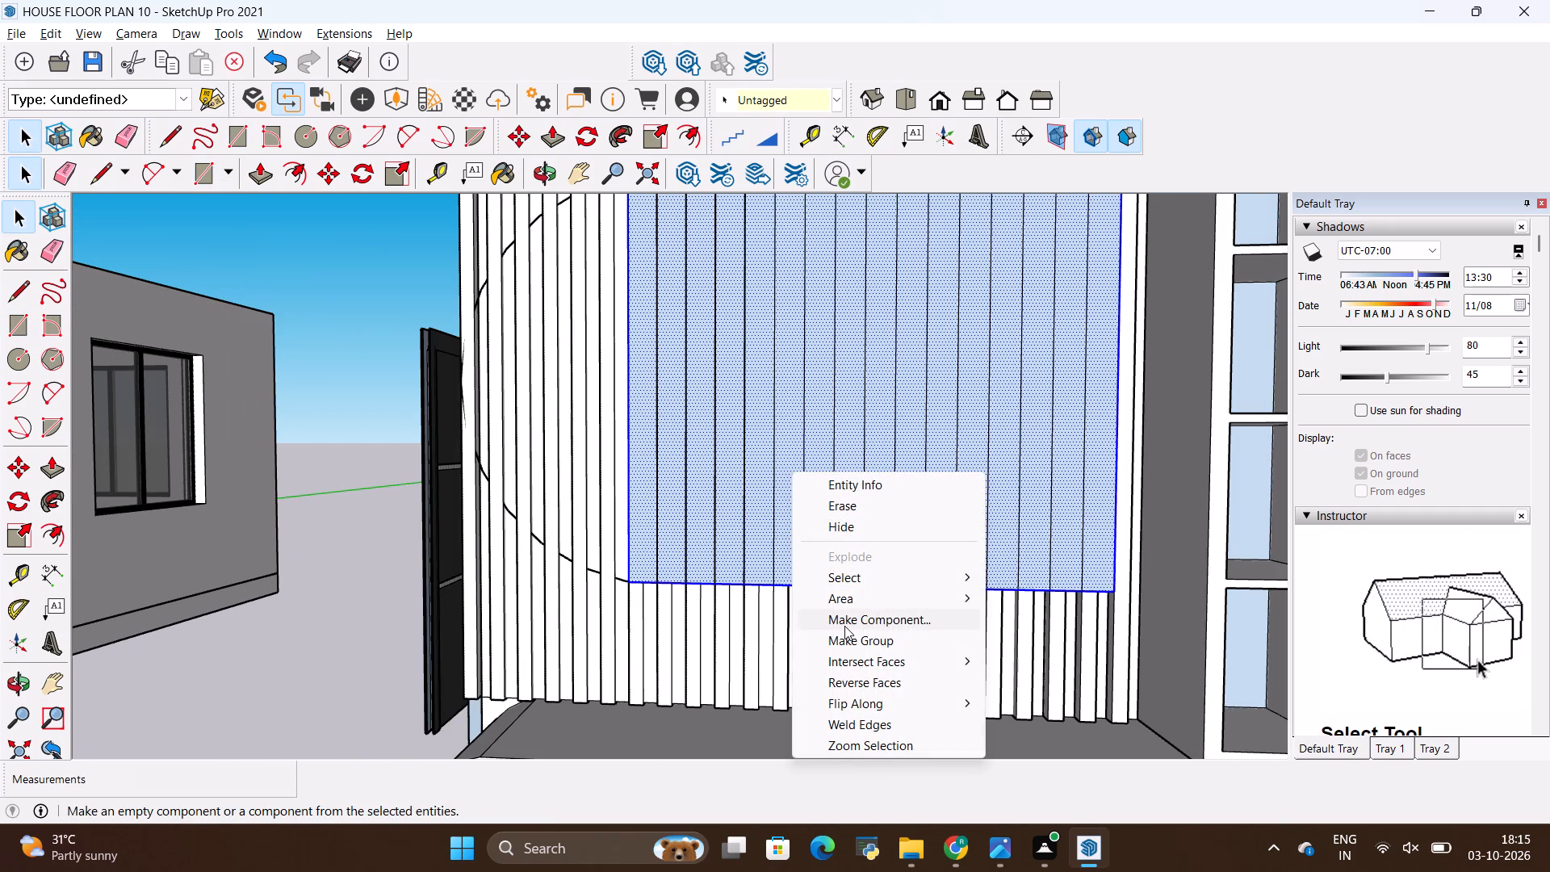
click(846, 636)
Open the rectangle group and extrude its face outward by .3" with Push/Pull.
double_click(840, 525)
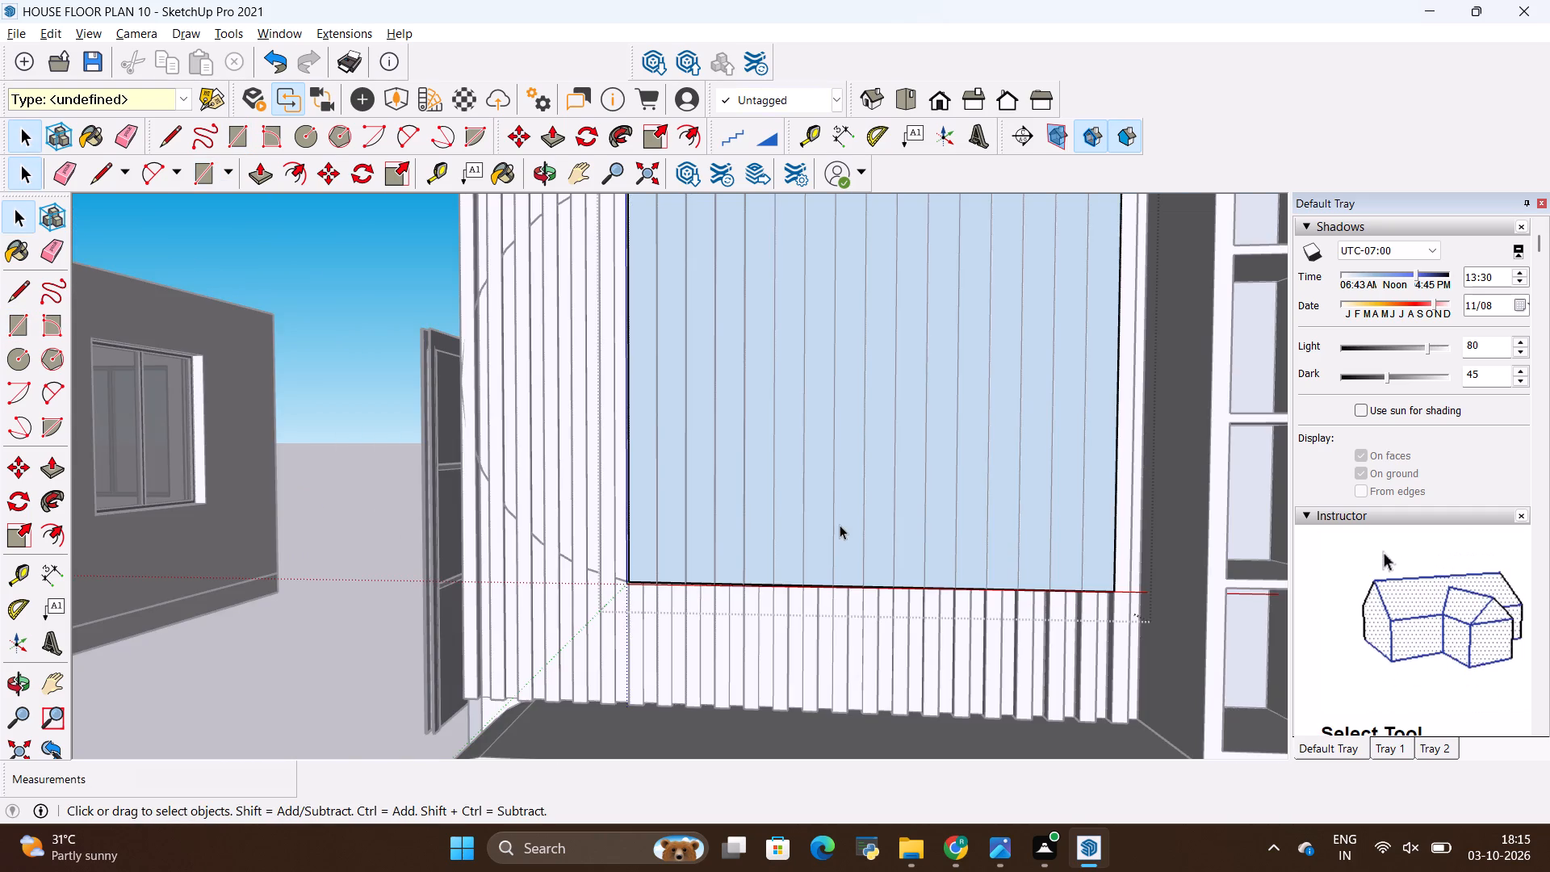
key(p)
click(837, 525)
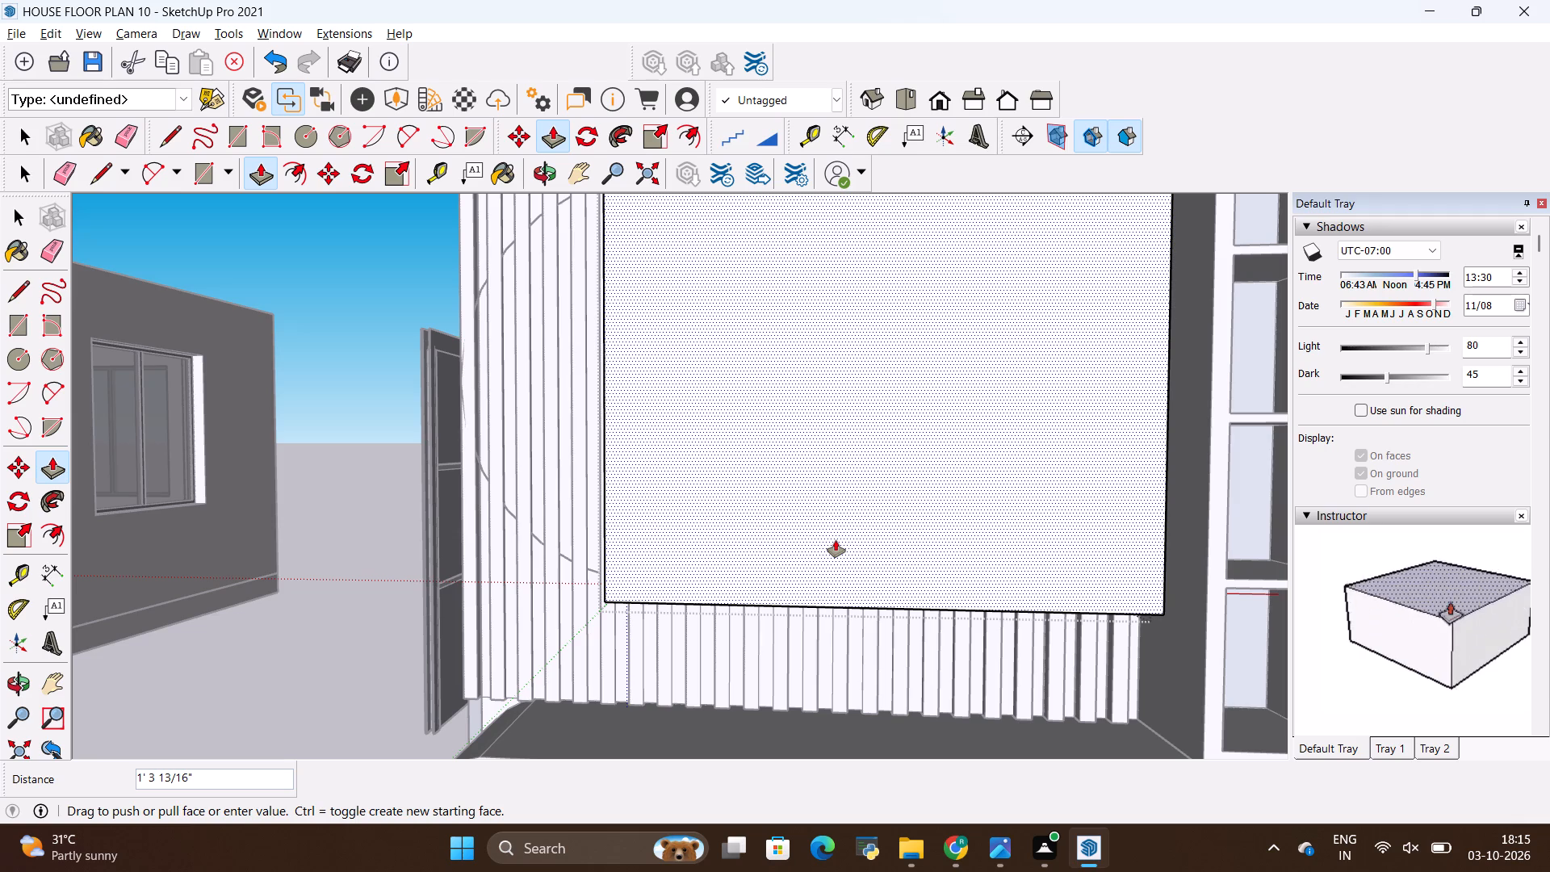
key(BackSpace)
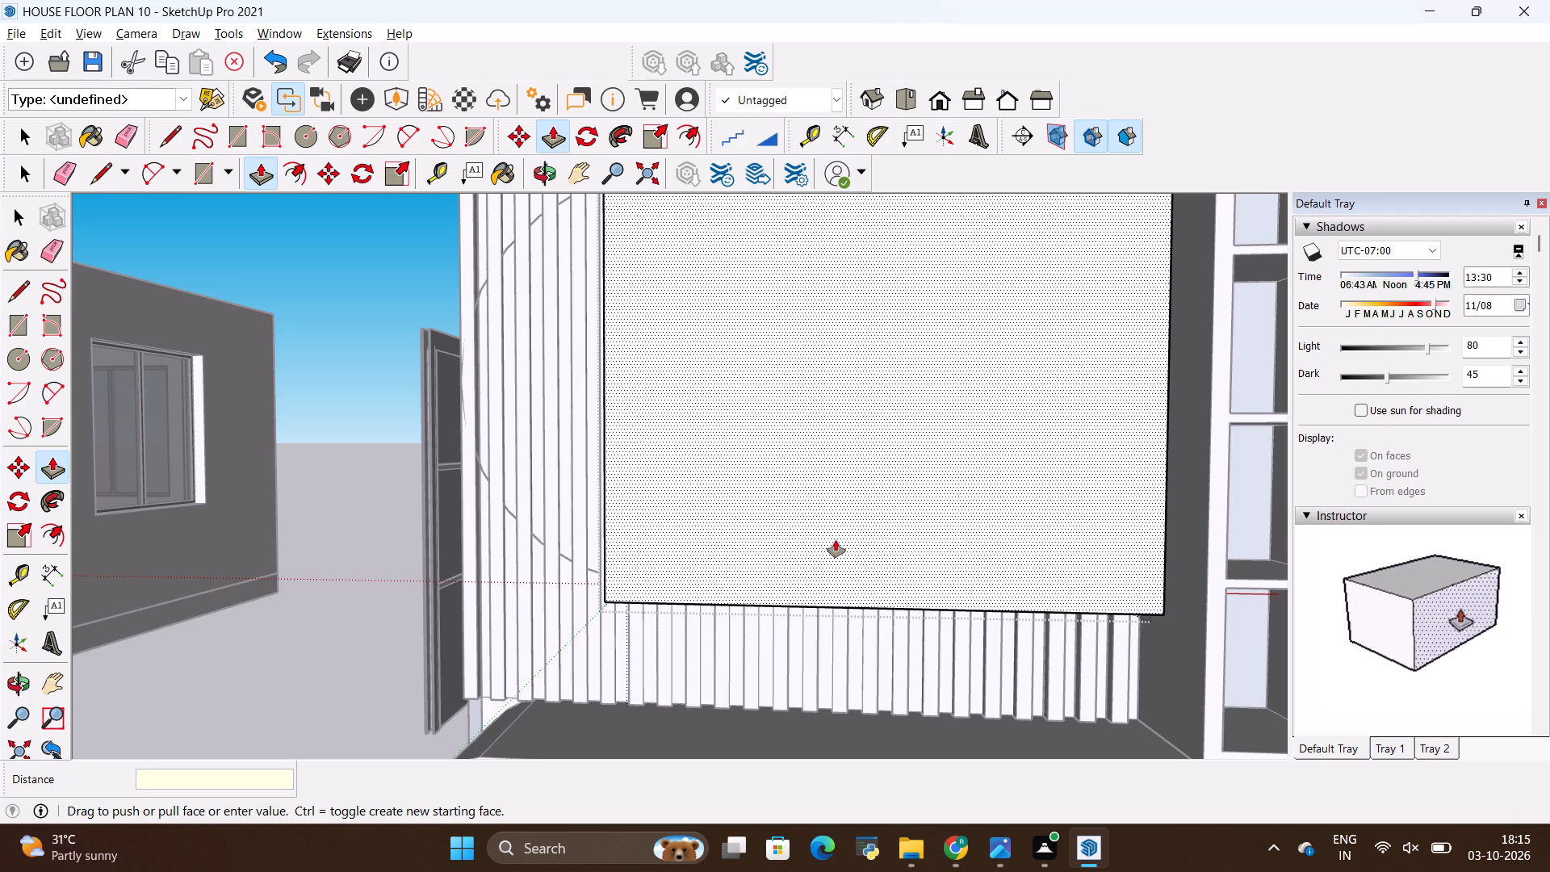
key(period)
key(3)
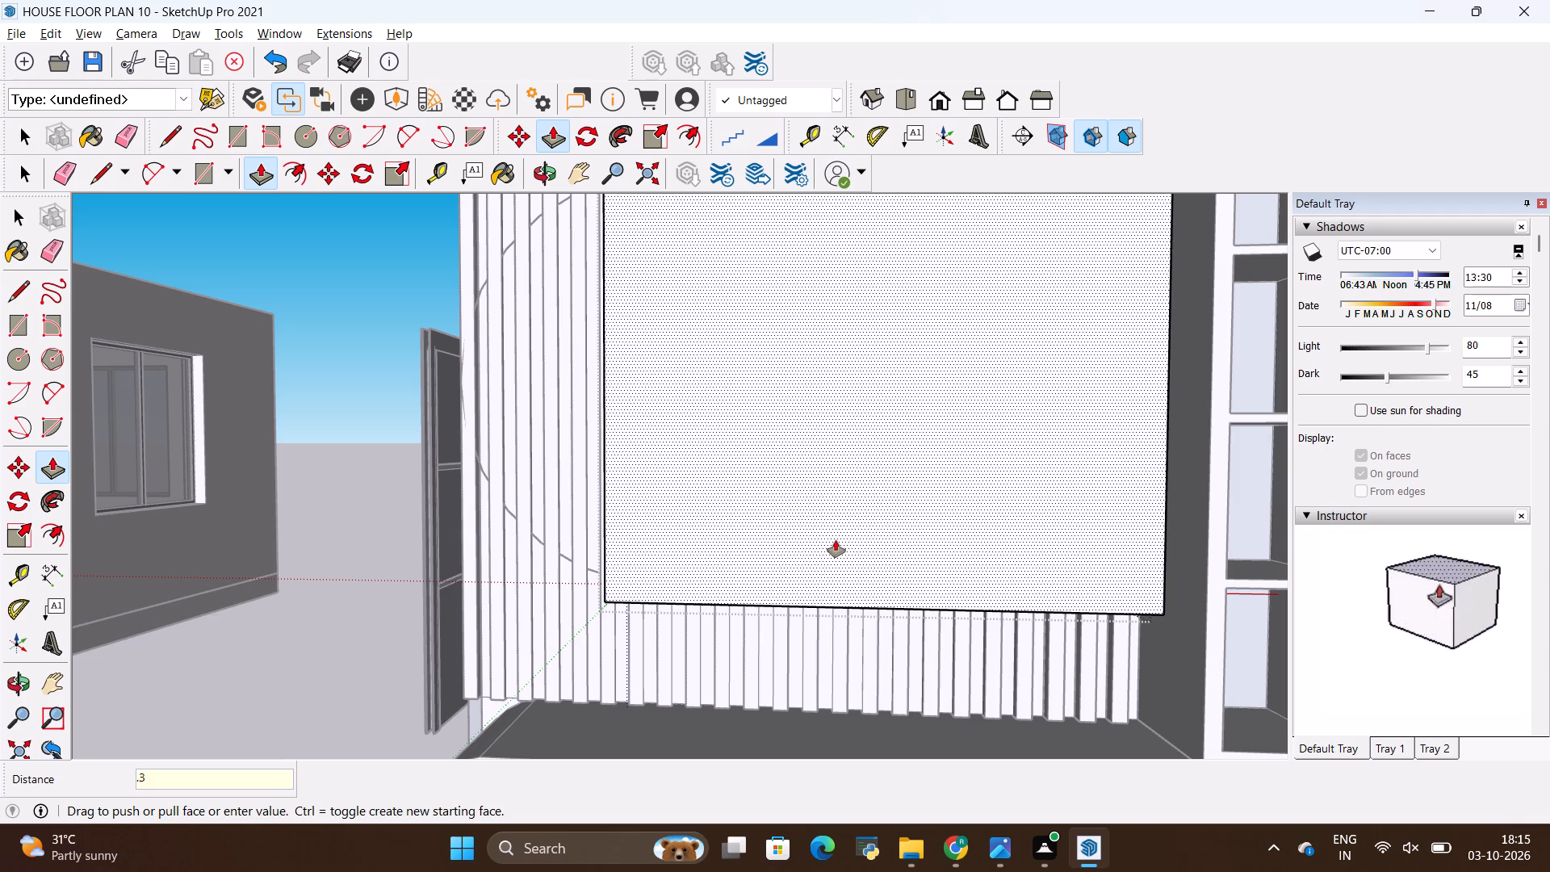
key(shift+quotedbl)
key(Return)
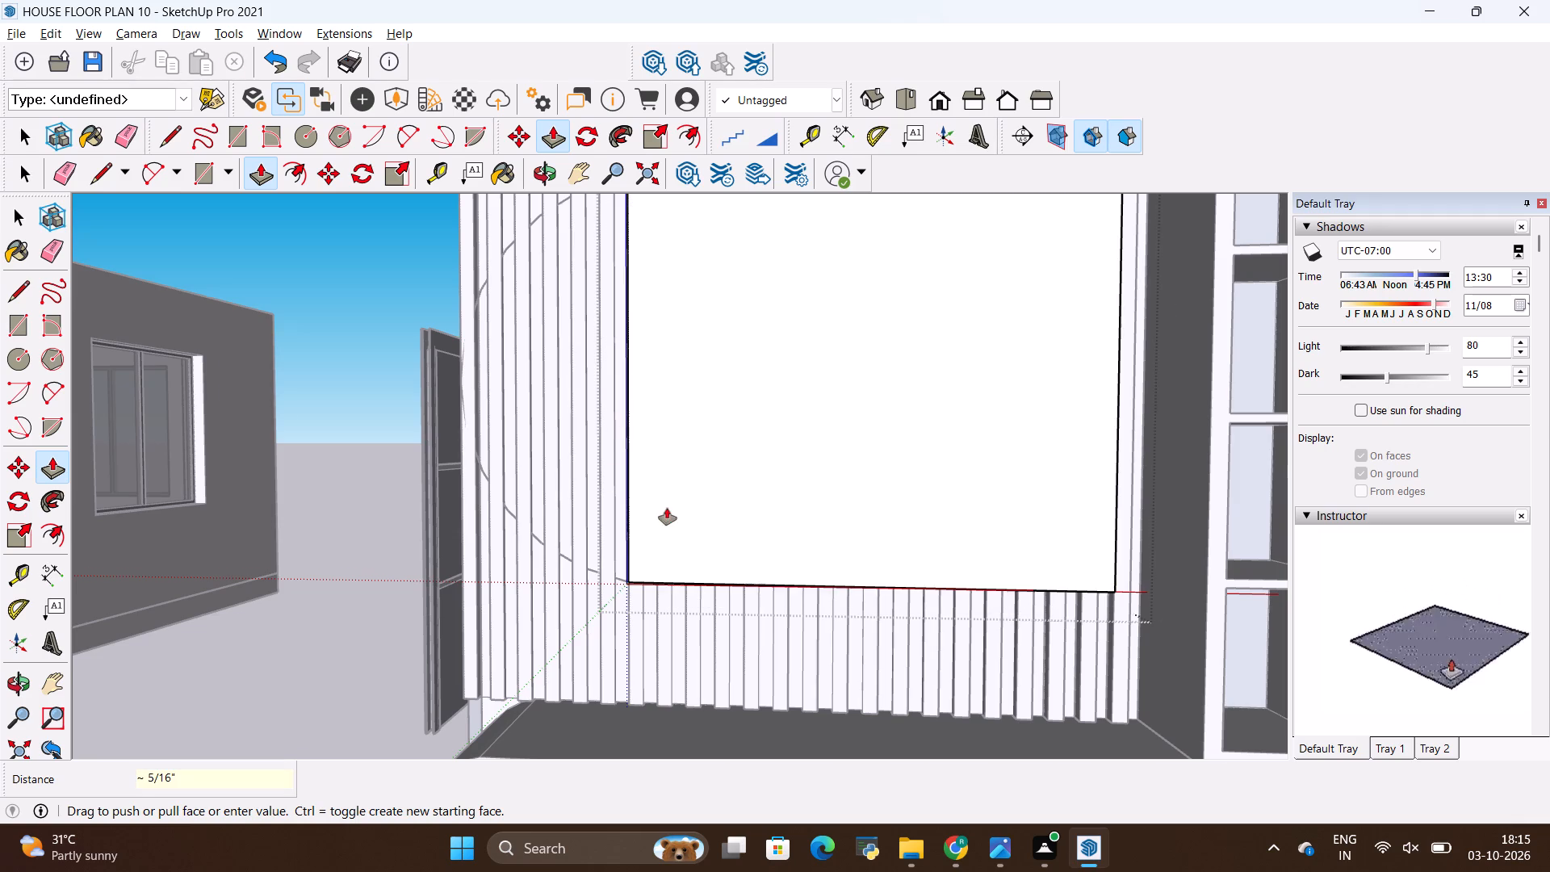
Draw a two-point arc between the panel's upper and lower arc-side corners, bulging about 1' 11 7/8" to the slats' outer edge.
scroll(676, 511, down, 6)
scroll(644, 291, up, 10)
middle_drag(689, 348, 824, 409)
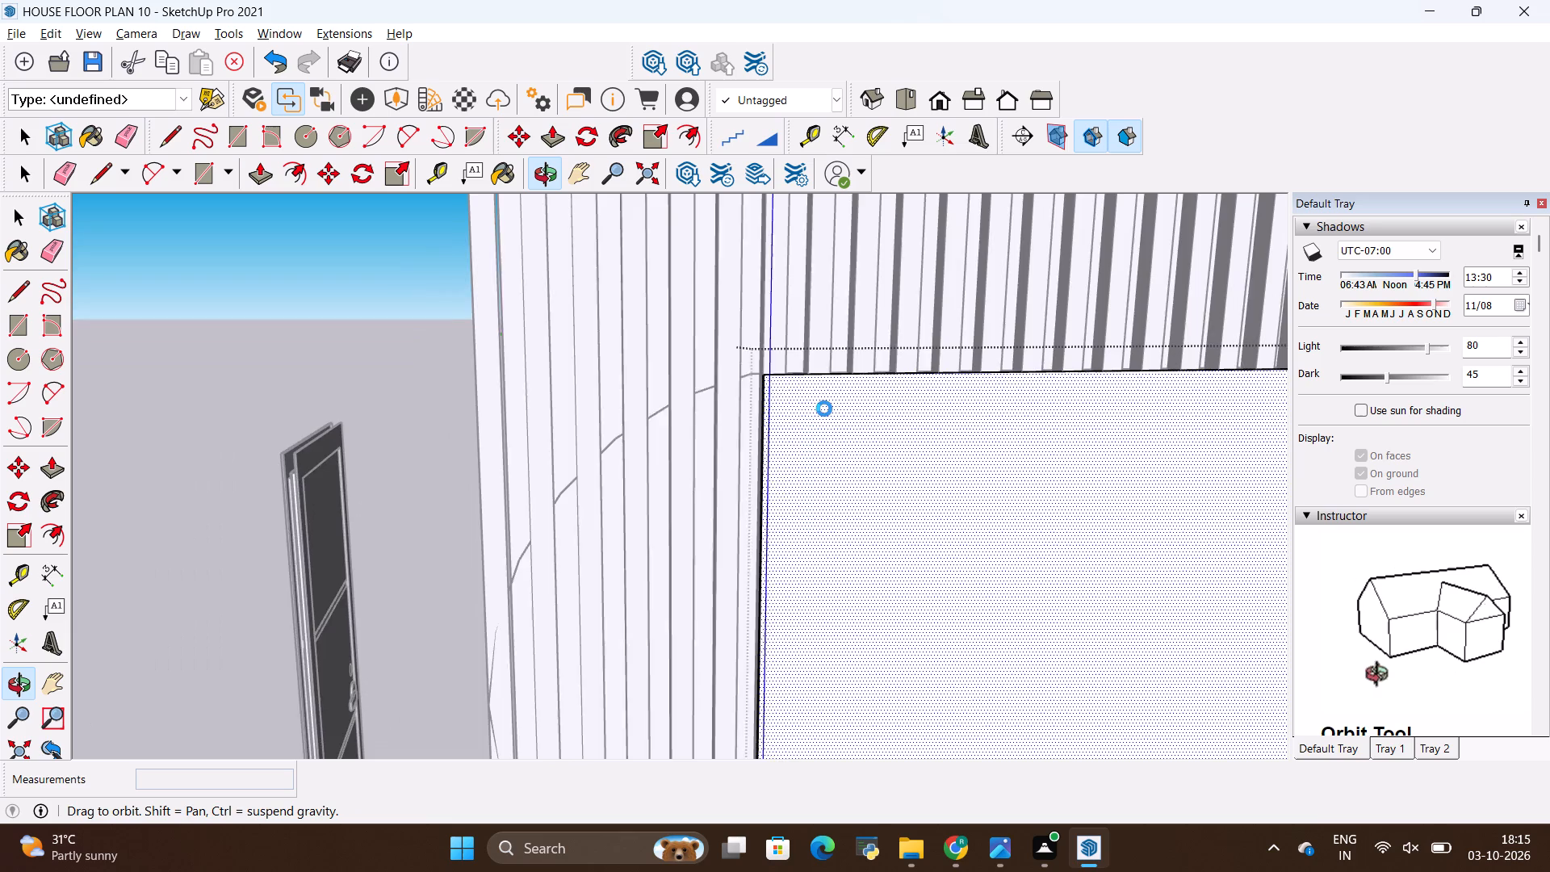
middle_drag(824, 409, 735, 388)
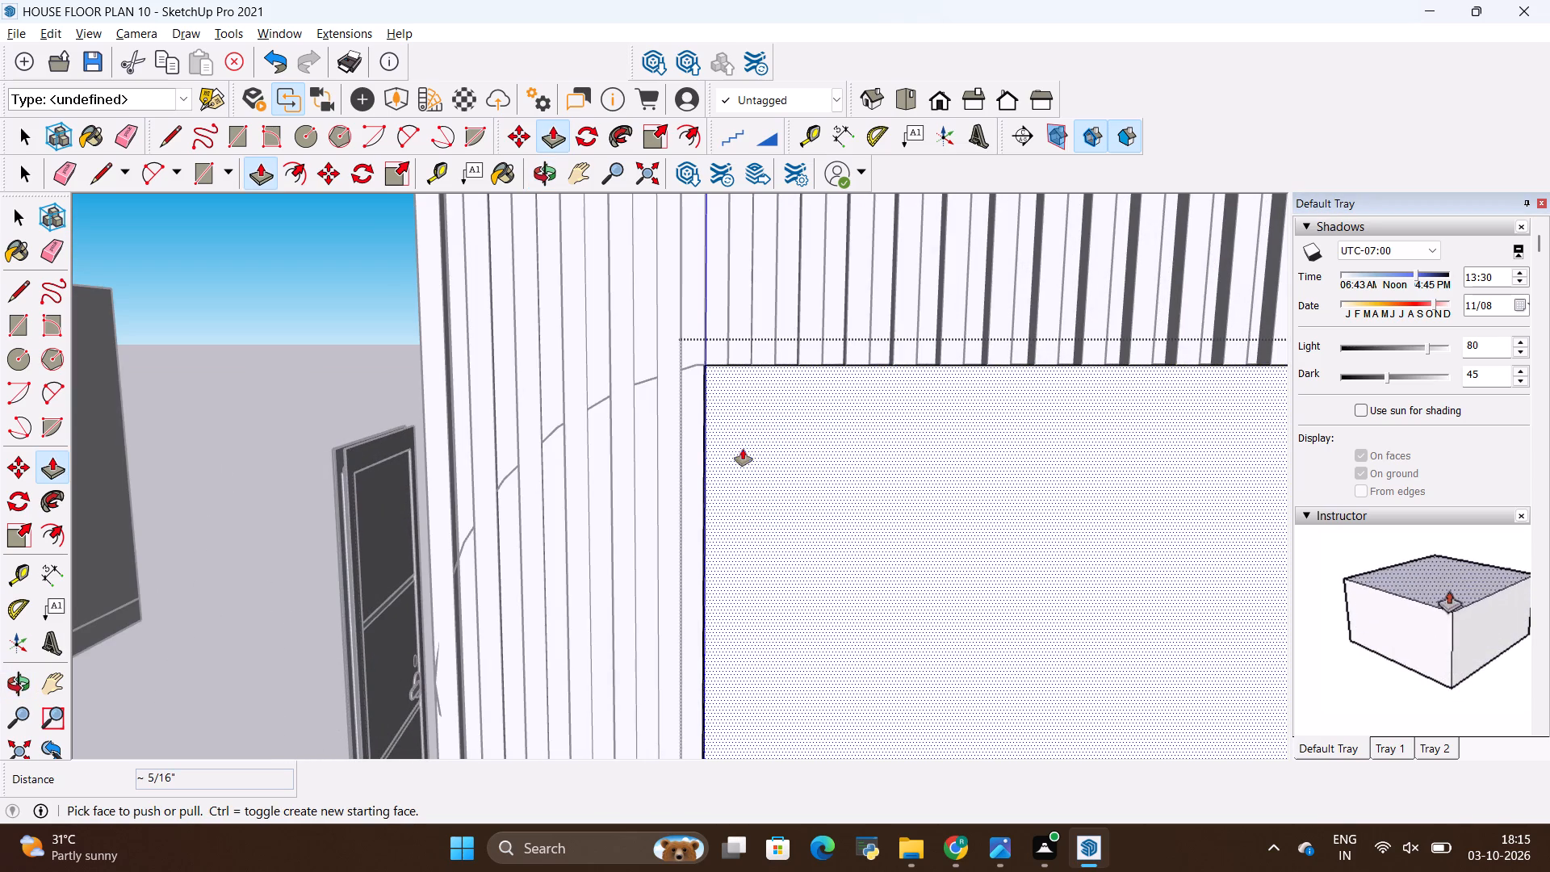
click(396, 138)
scroll(644, 305, up, 14)
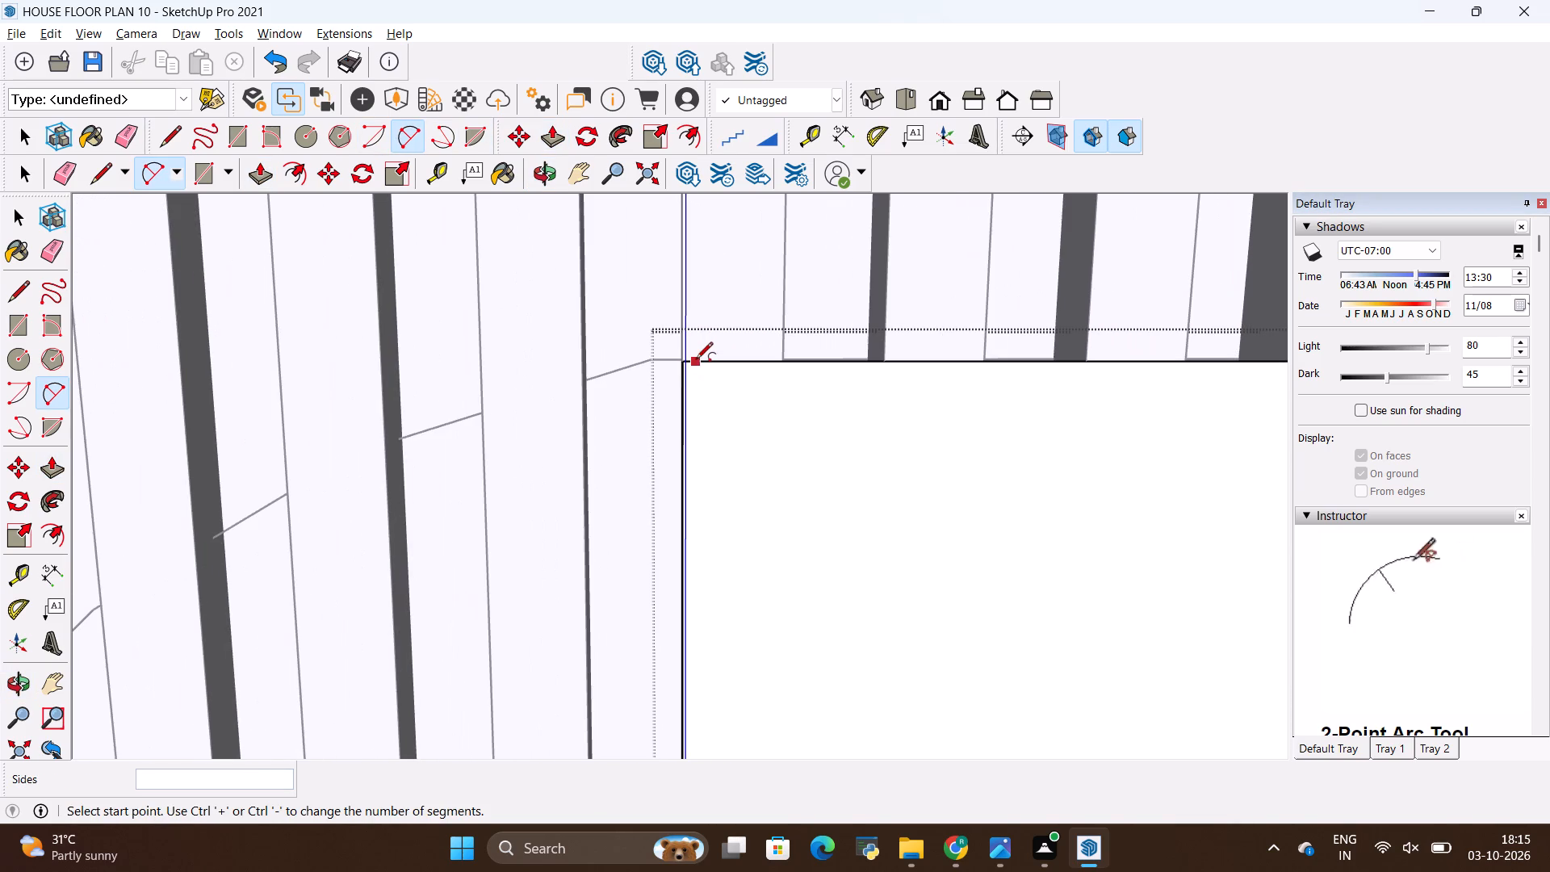
click(688, 361)
scroll(647, 378, down, 20)
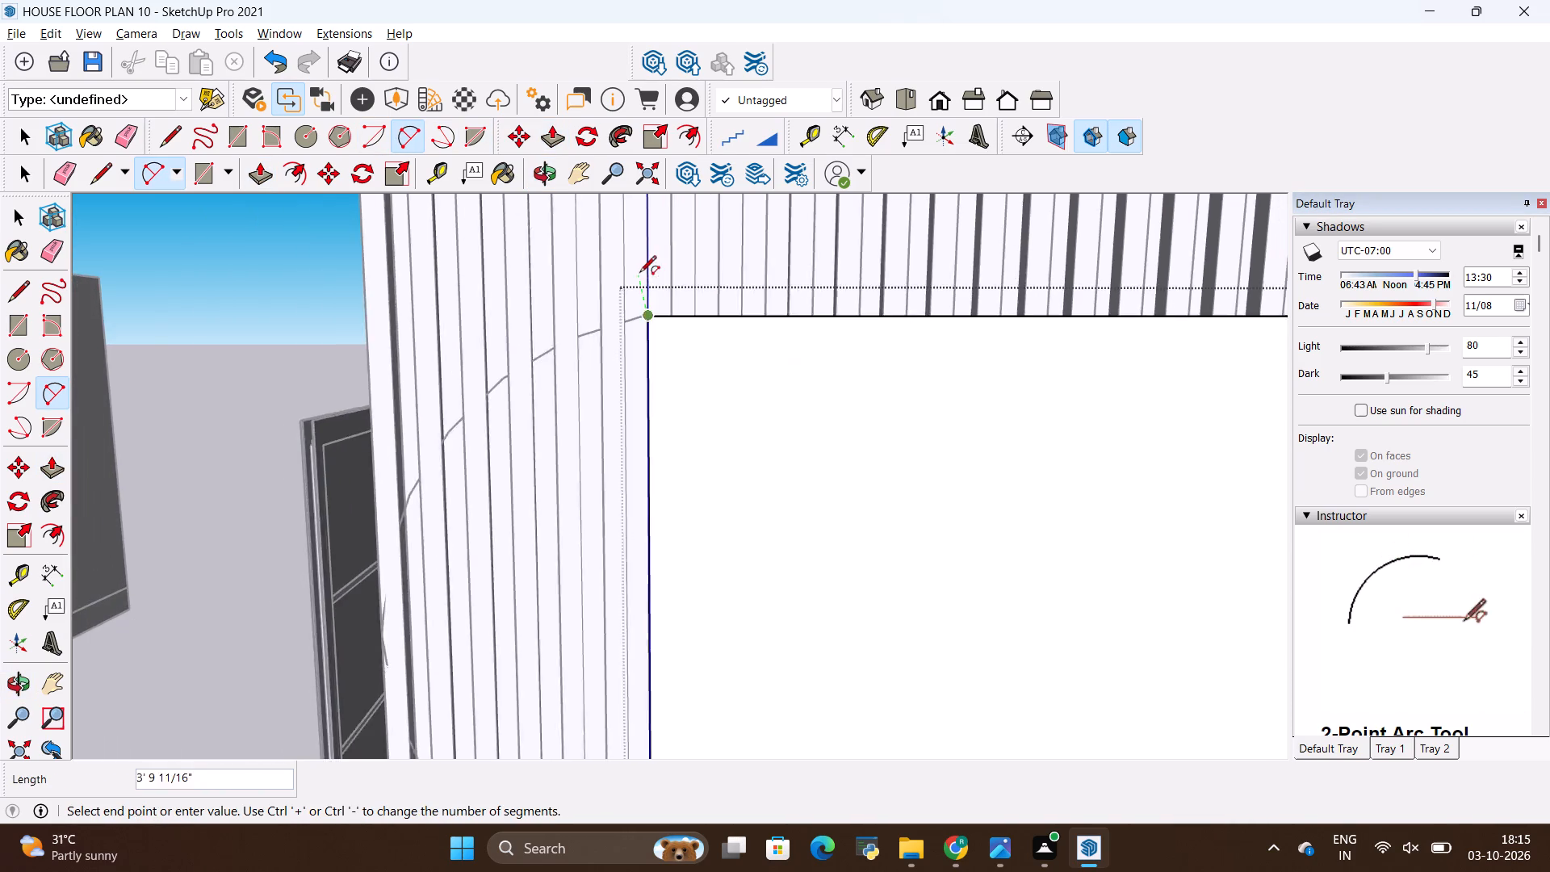
scroll(639, 274, down, 3)
click(654, 735)
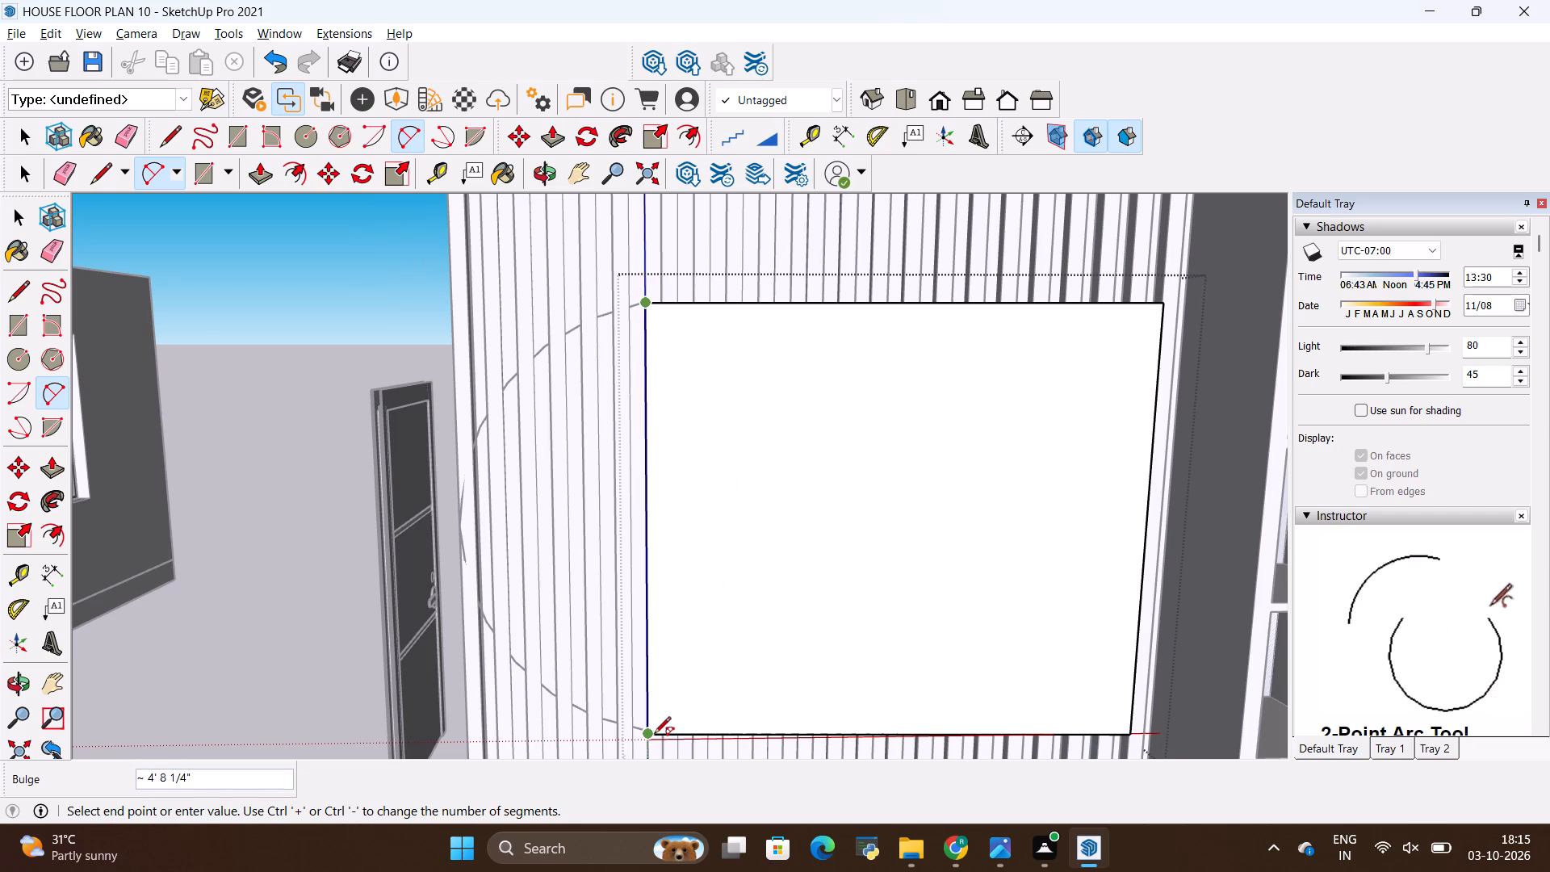
scroll(423, 526, up, 8)
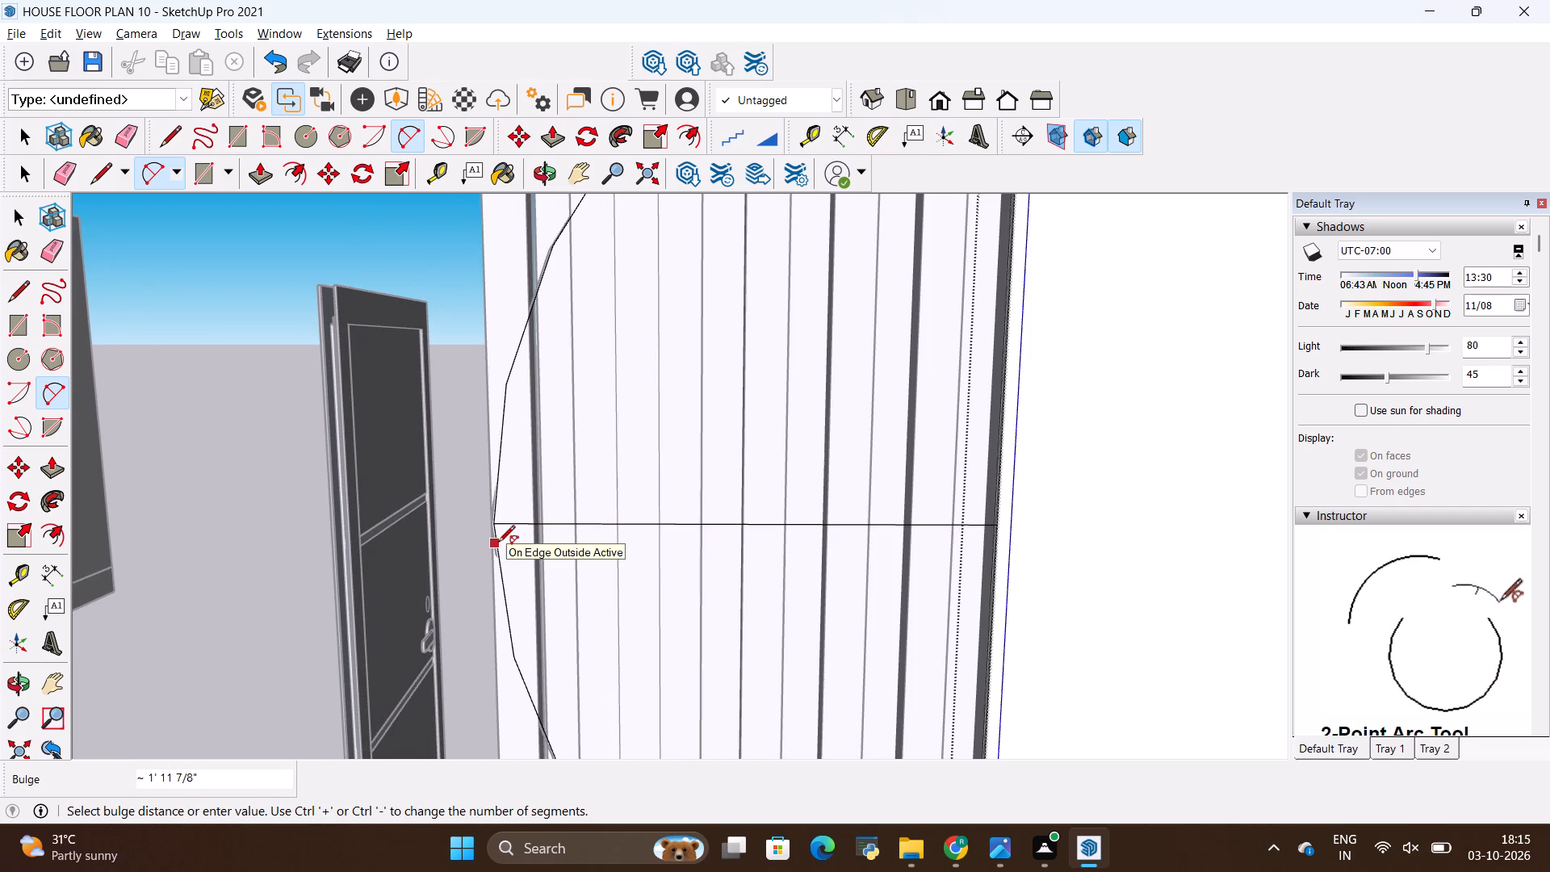
click(498, 543)
scroll(507, 618, down, 11)
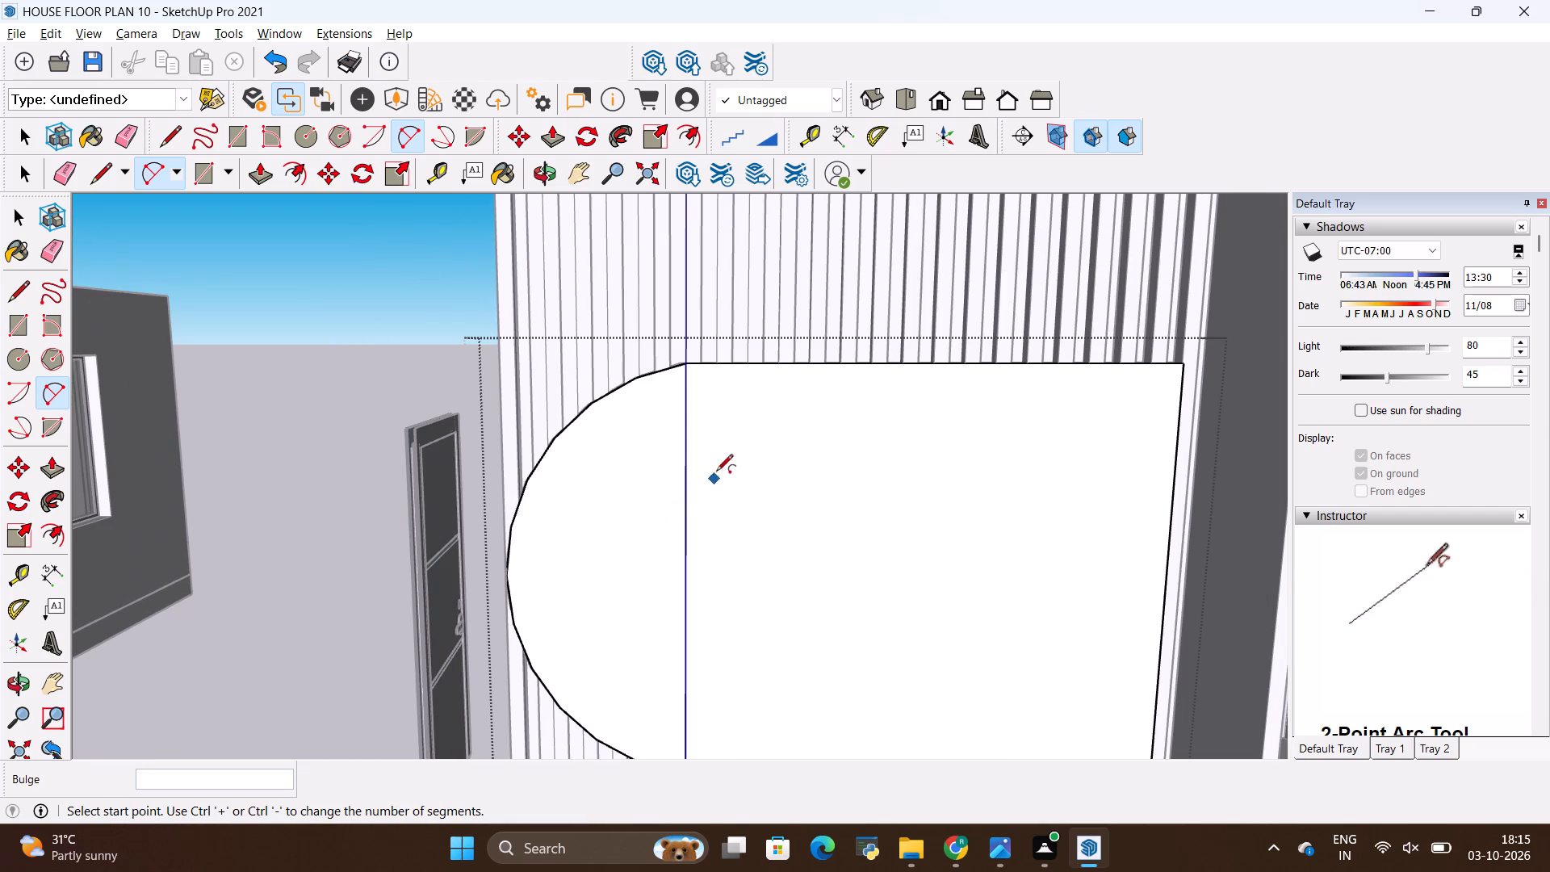
Inspect the TV panel's rounded end and its thickness against the slats from above, the side and the front.
scroll(660, 332, up, 1)
middle_drag(683, 388, 669, 666)
scroll(696, 470, up, 4)
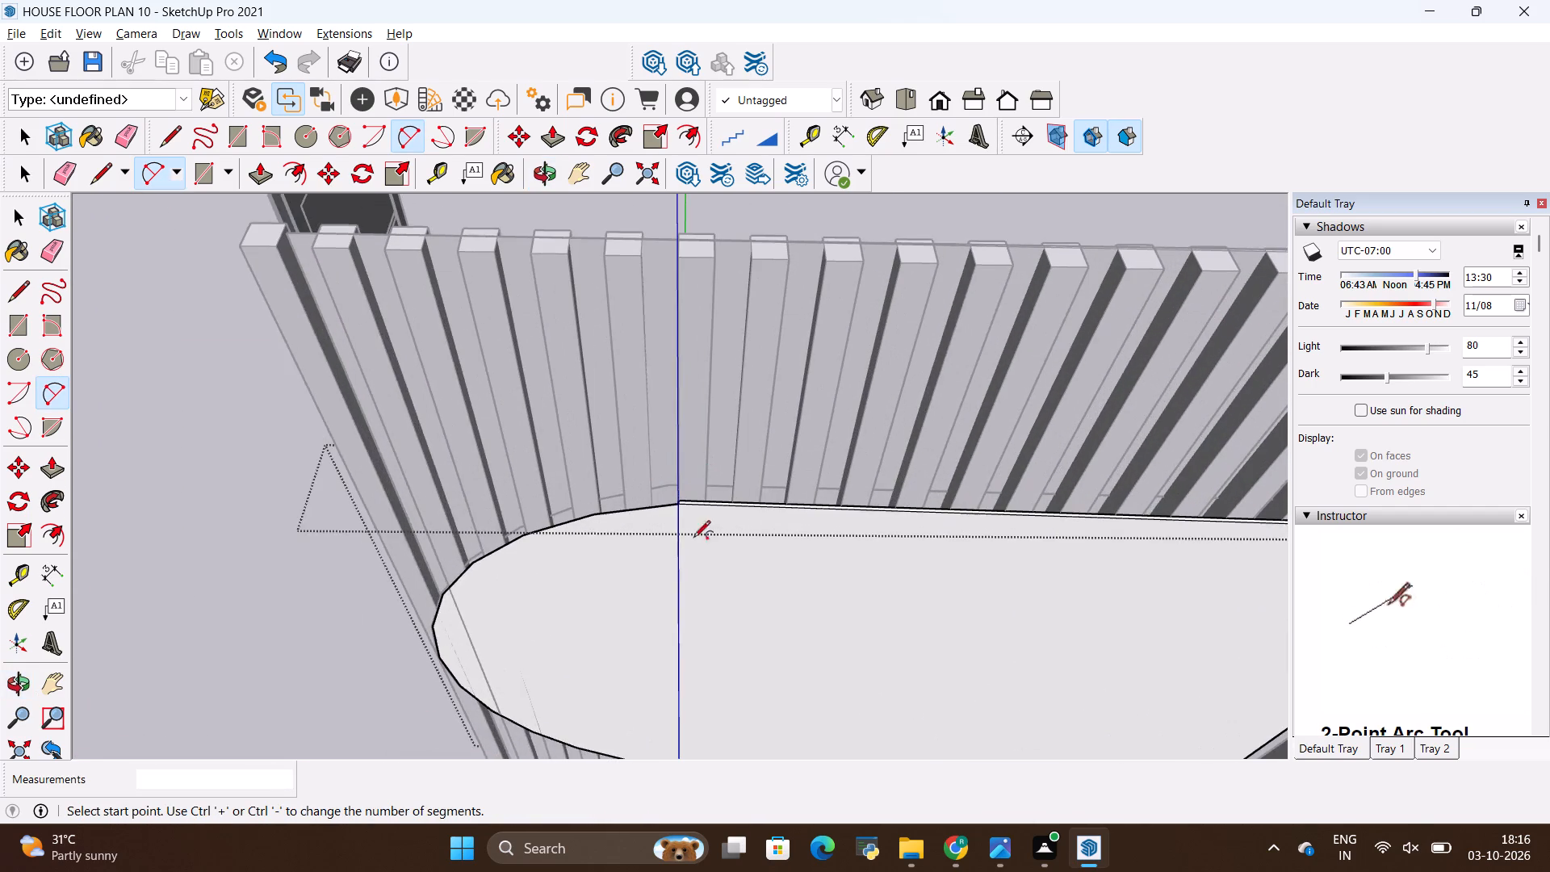
scroll(618, 506, up, 2)
middle_drag(618, 510, 936, 434)
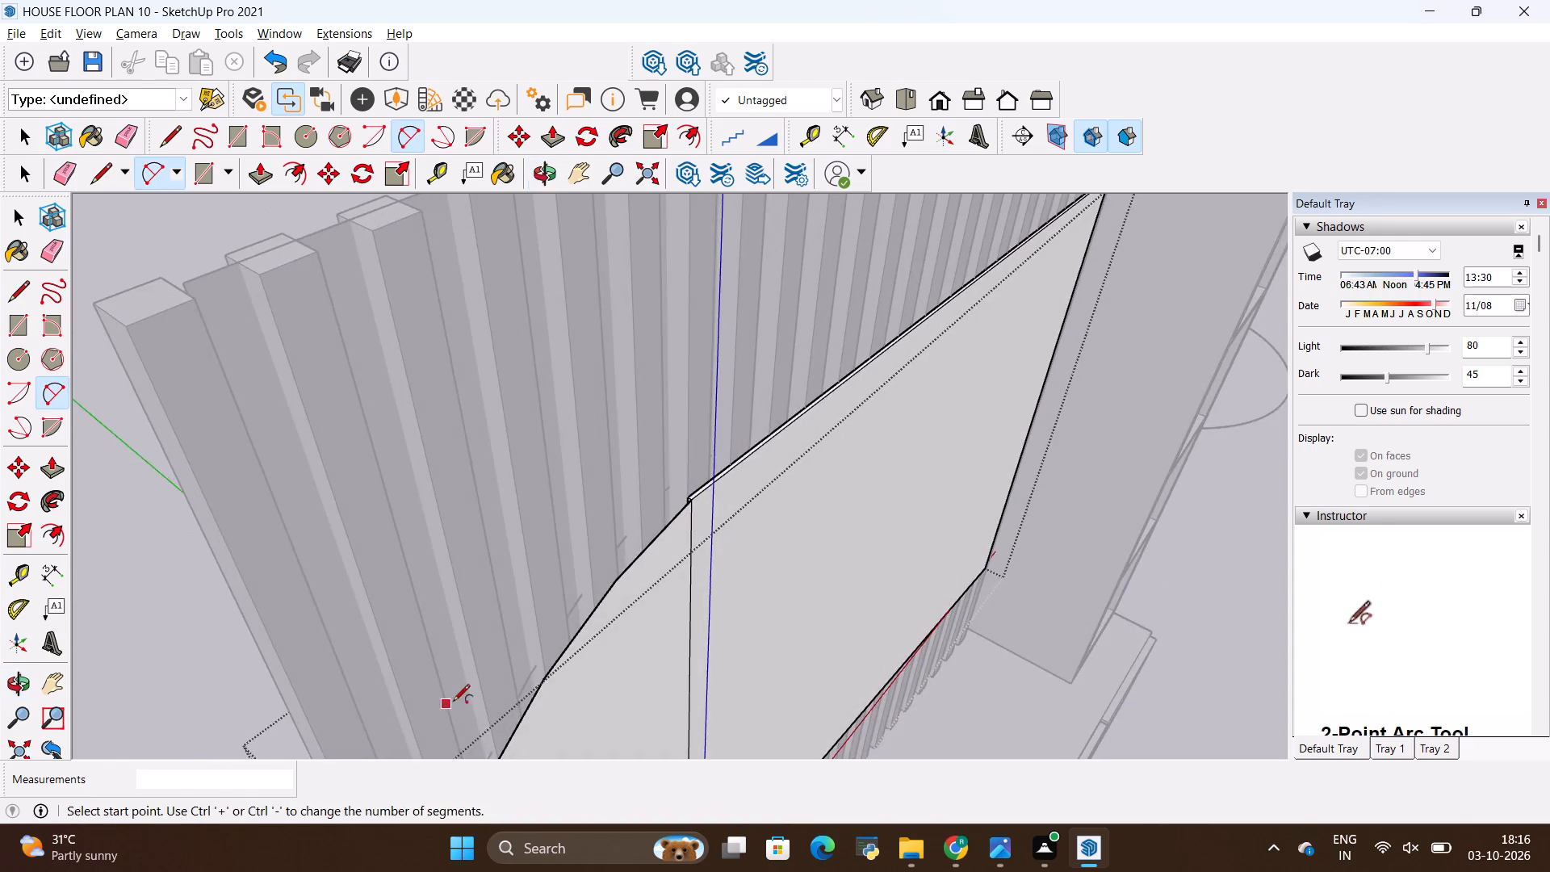
middle_drag(453, 702, 769, 459)
scroll(568, 451, down, 5)
scroll(554, 371, down, 4)
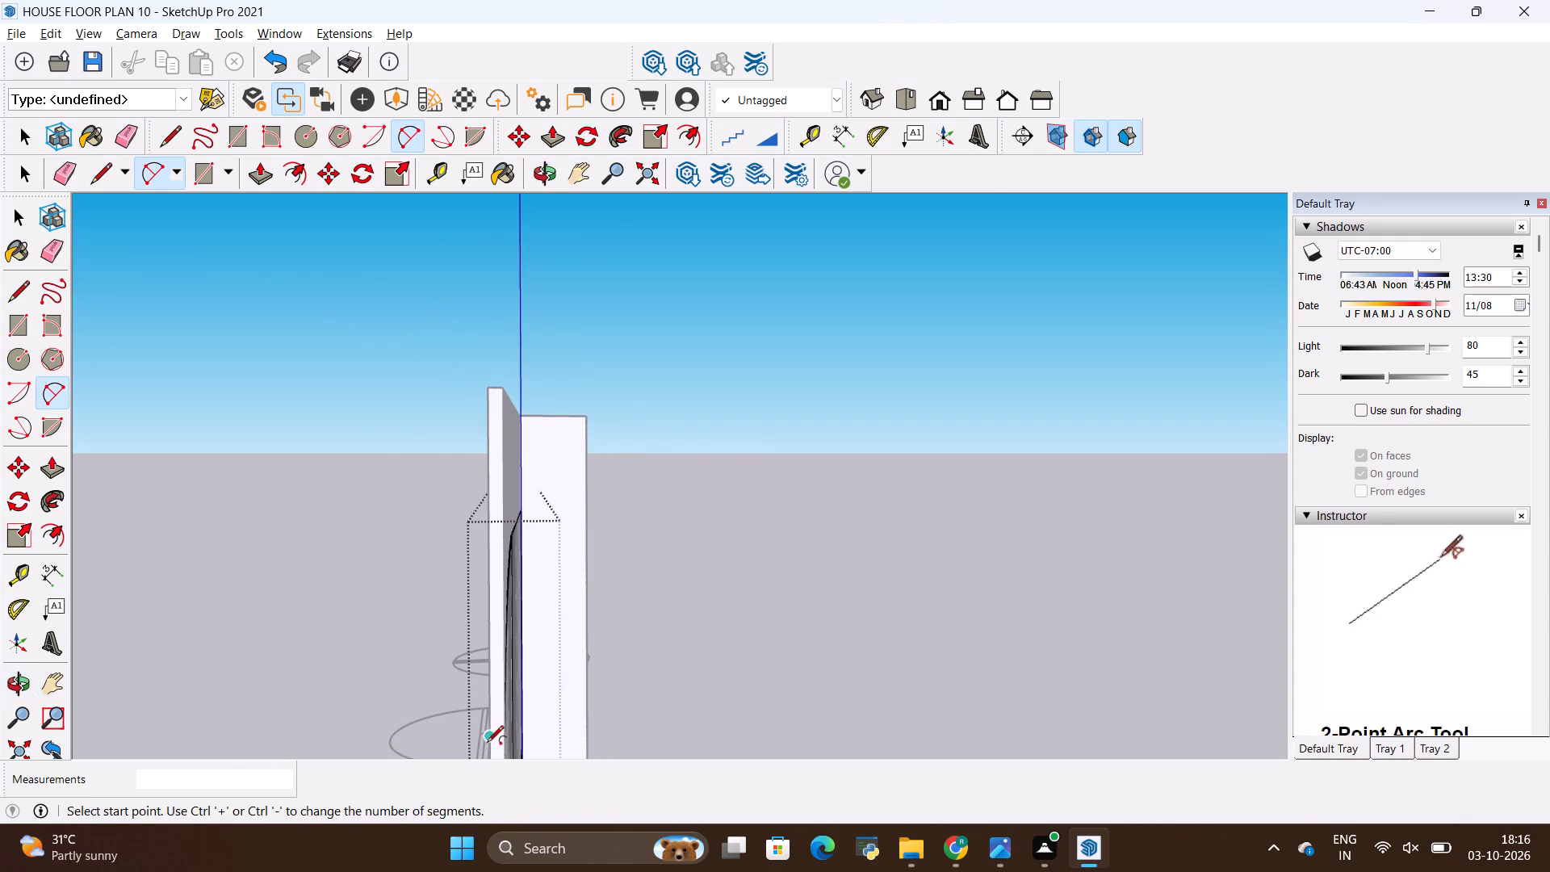
middle_drag(484, 739, 558, 712)
scroll(654, 581, down, 4)
scroll(722, 578, up, 3)
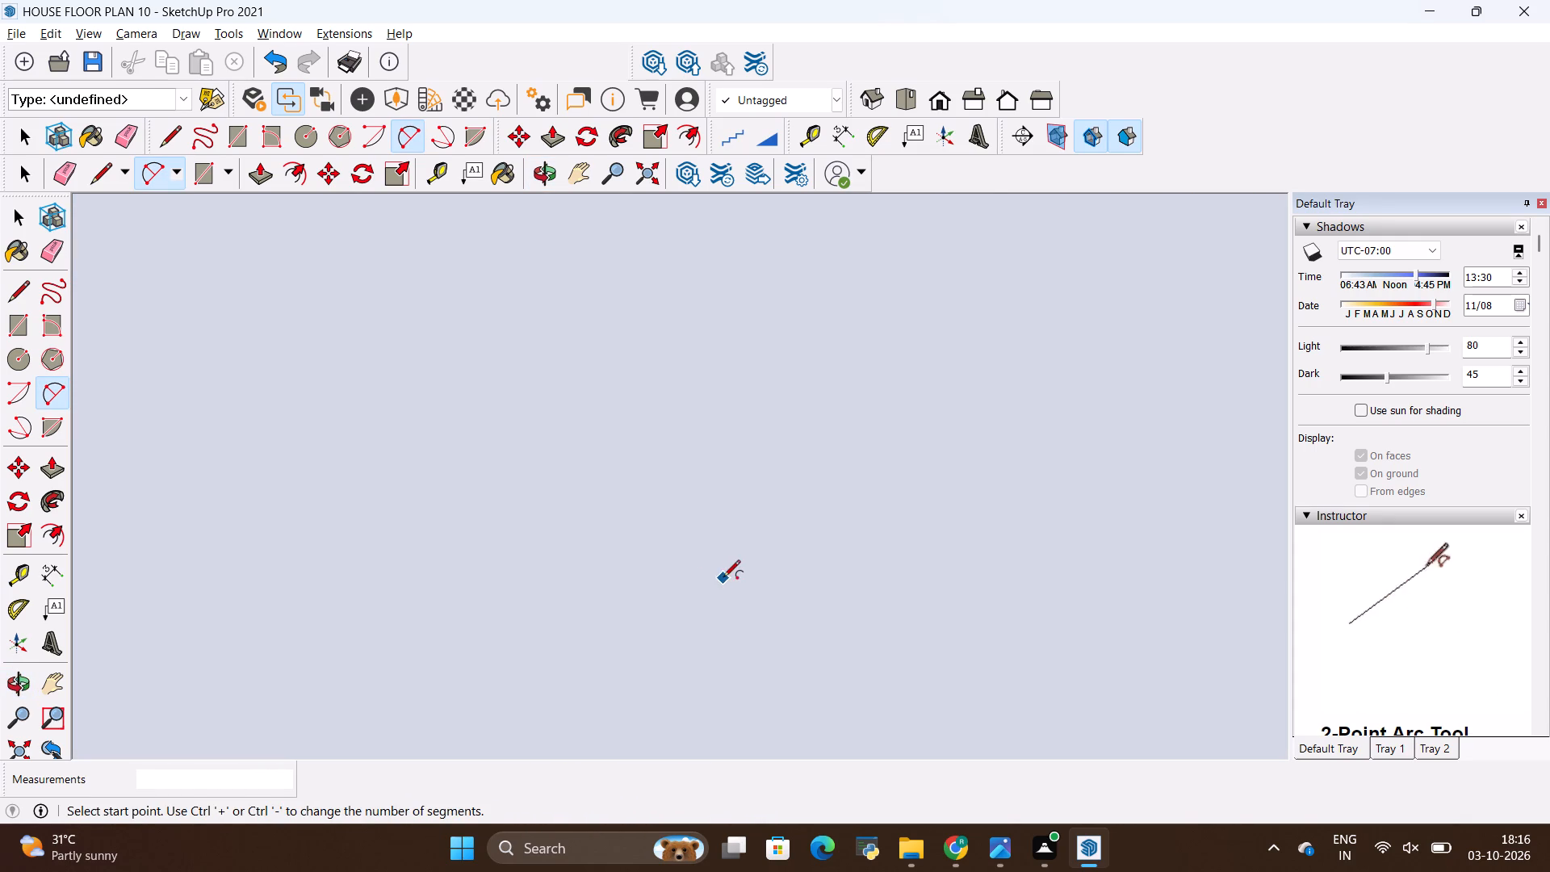
scroll(653, 575, down, 20)
scroll(653, 575, down, 11)
scroll(710, 478, down, 9)
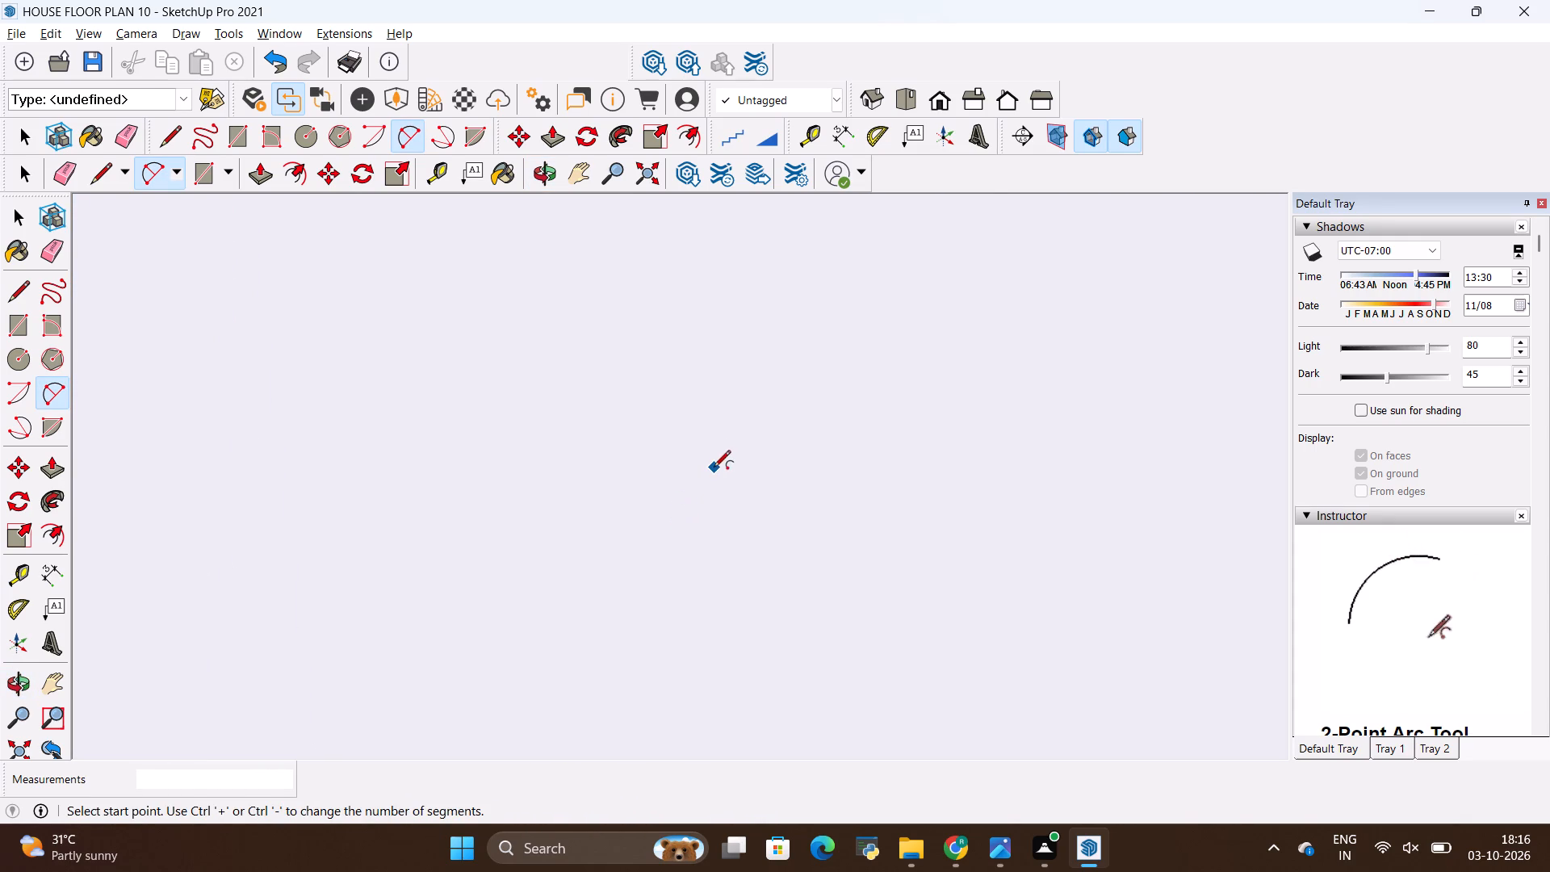
scroll(714, 468, down, 20)
scroll(714, 468, down, 10)
scroll(454, 482, down, 16)
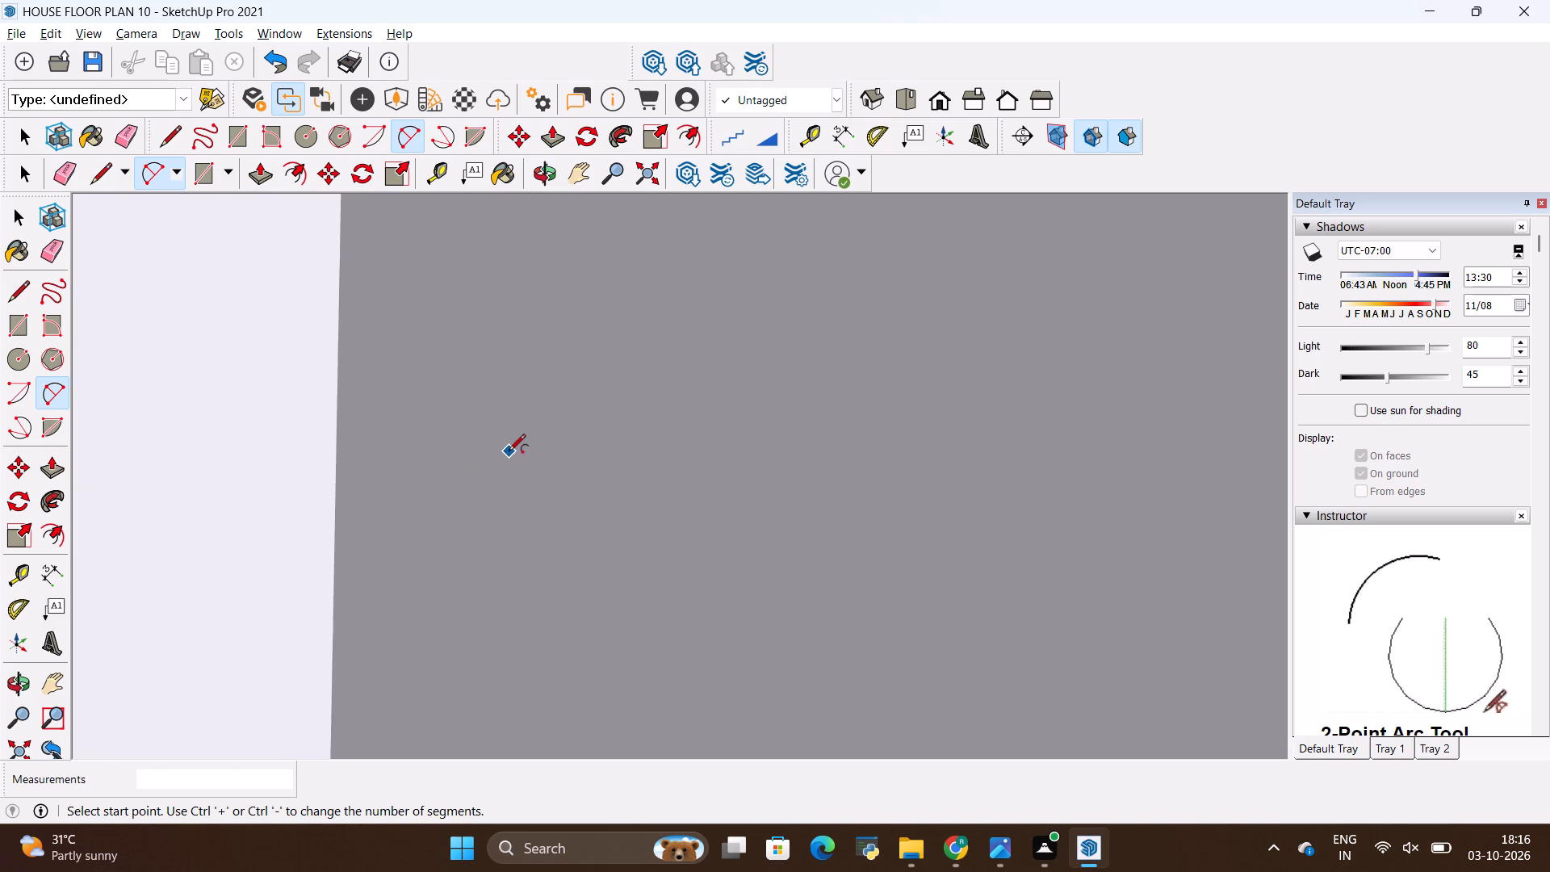
scroll(509, 452, down, 3)
middle_drag(551, 440, 809, 685)
scroll(862, 572, down, 19)
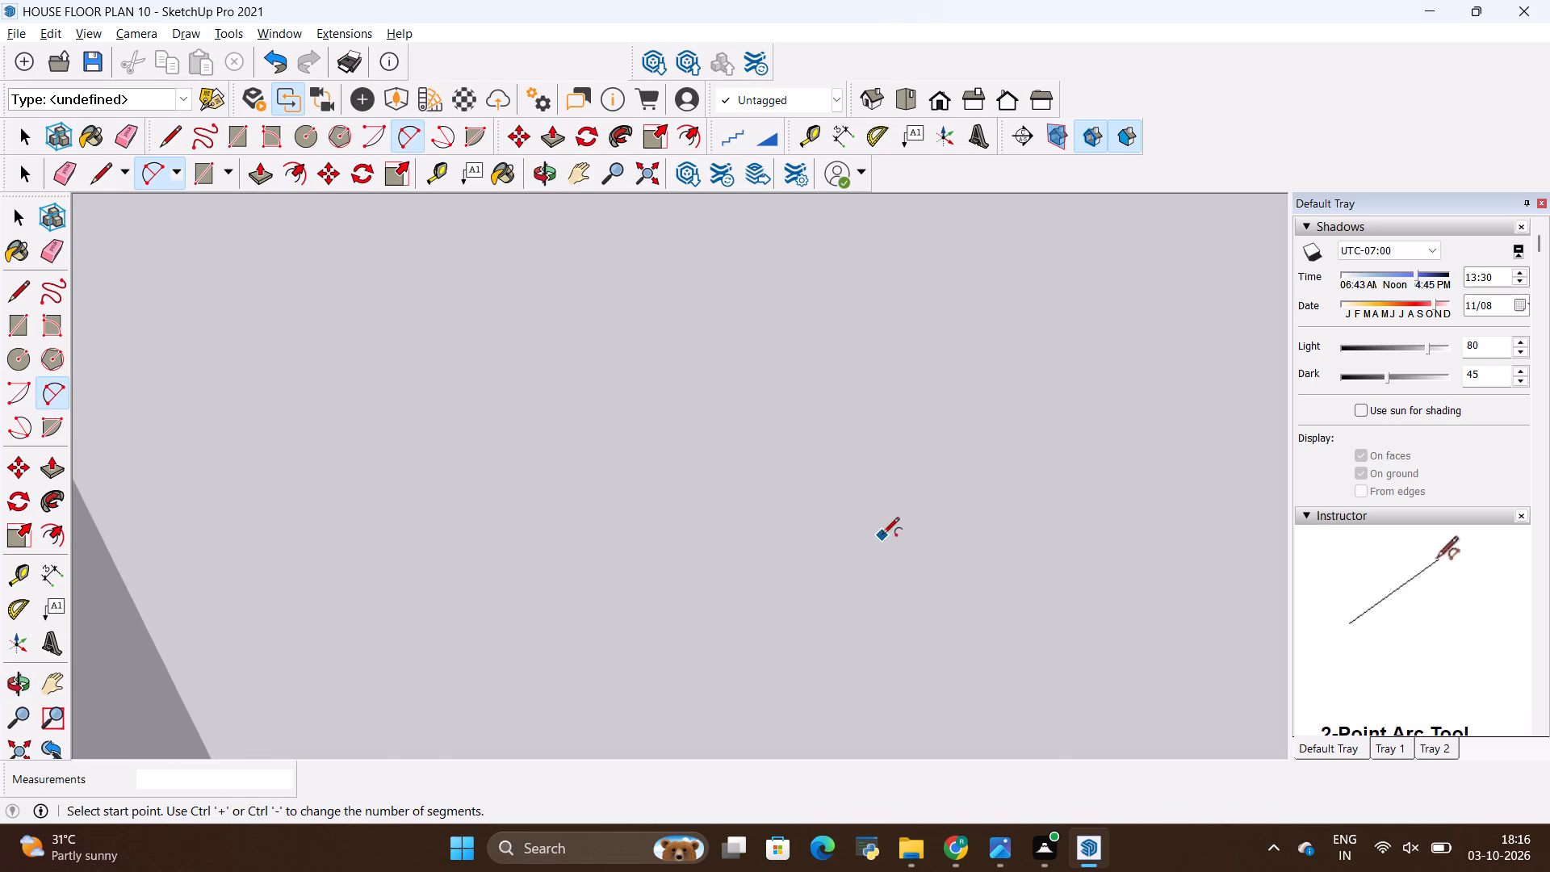
scroll(882, 535, down, 20)
scroll(882, 535, down, 15)
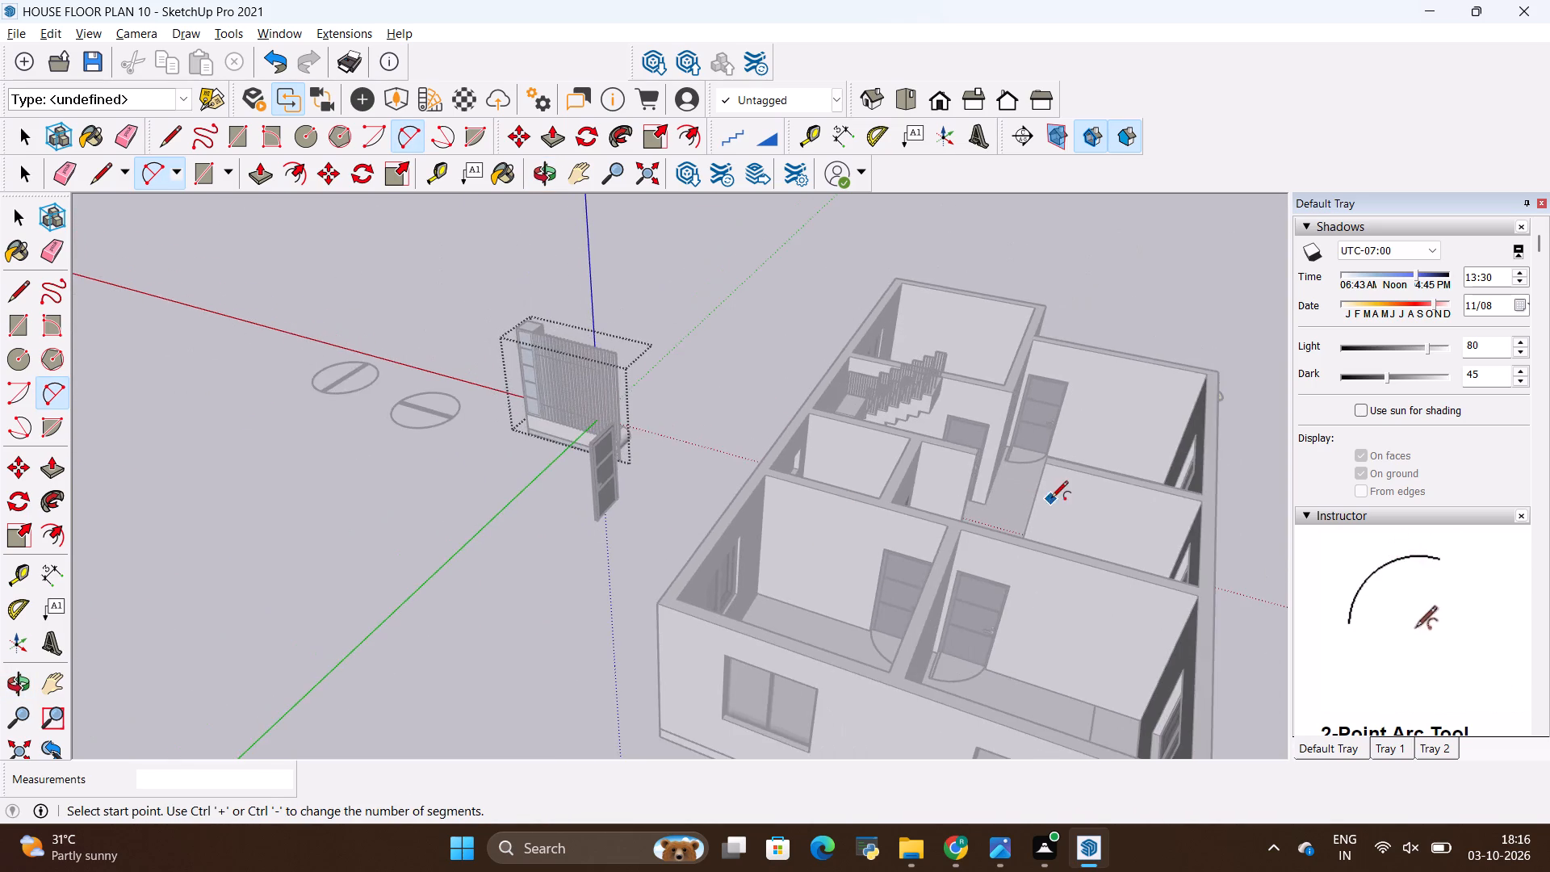
middle_drag(1042, 500, 412, 547)
middle_drag(953, 520, 253, 635)
scroll(566, 480, up, 5)
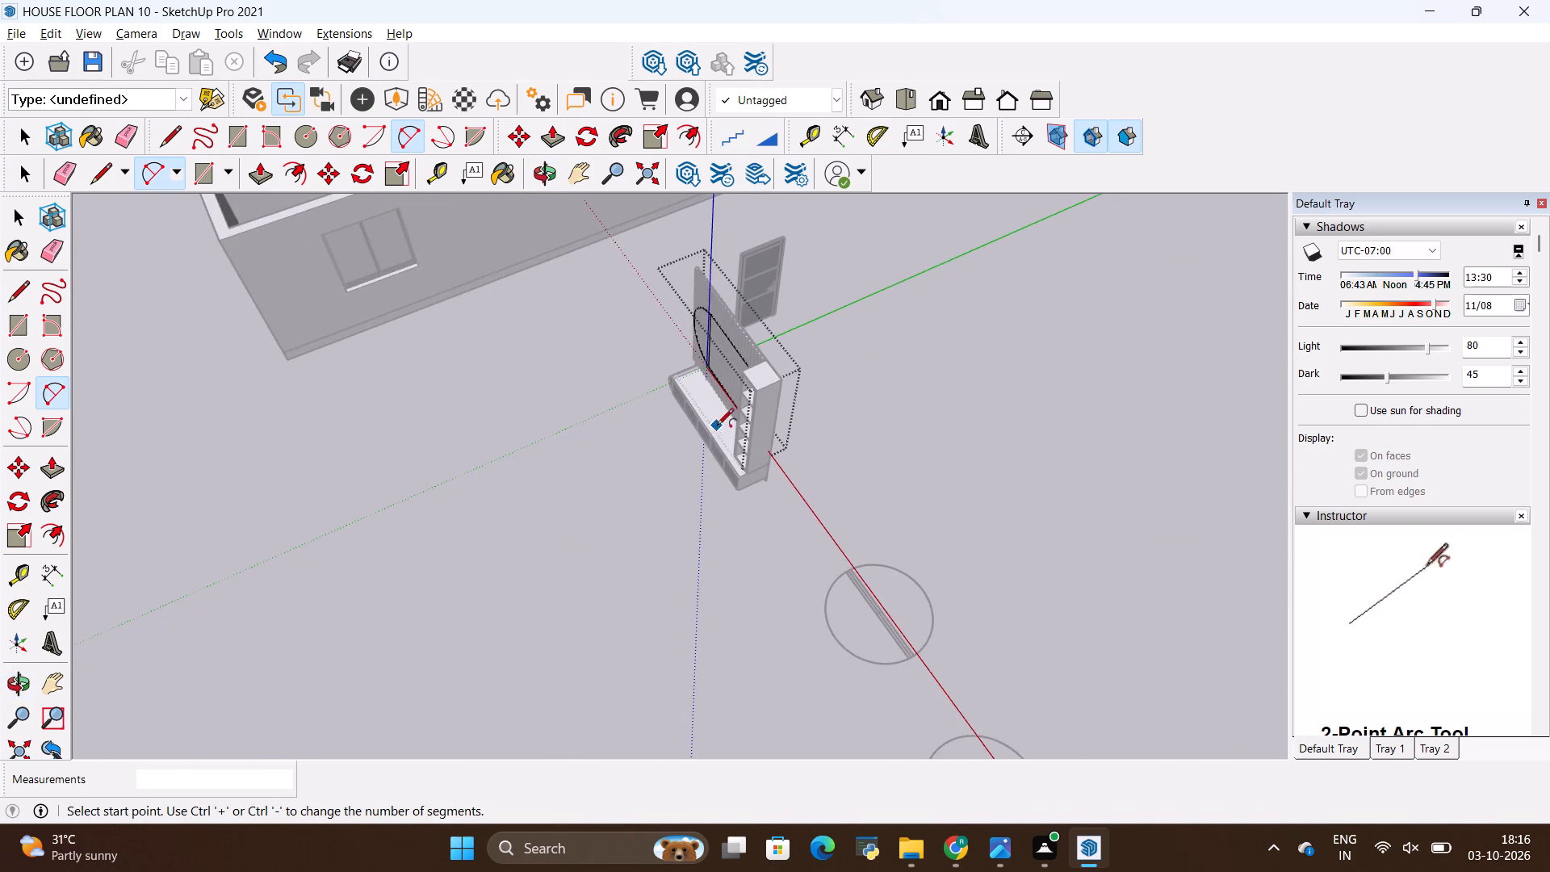
middle_drag(447, 643, 1021, 520)
scroll(447, 644, down, 1)
scroll(527, 453, up, 10)
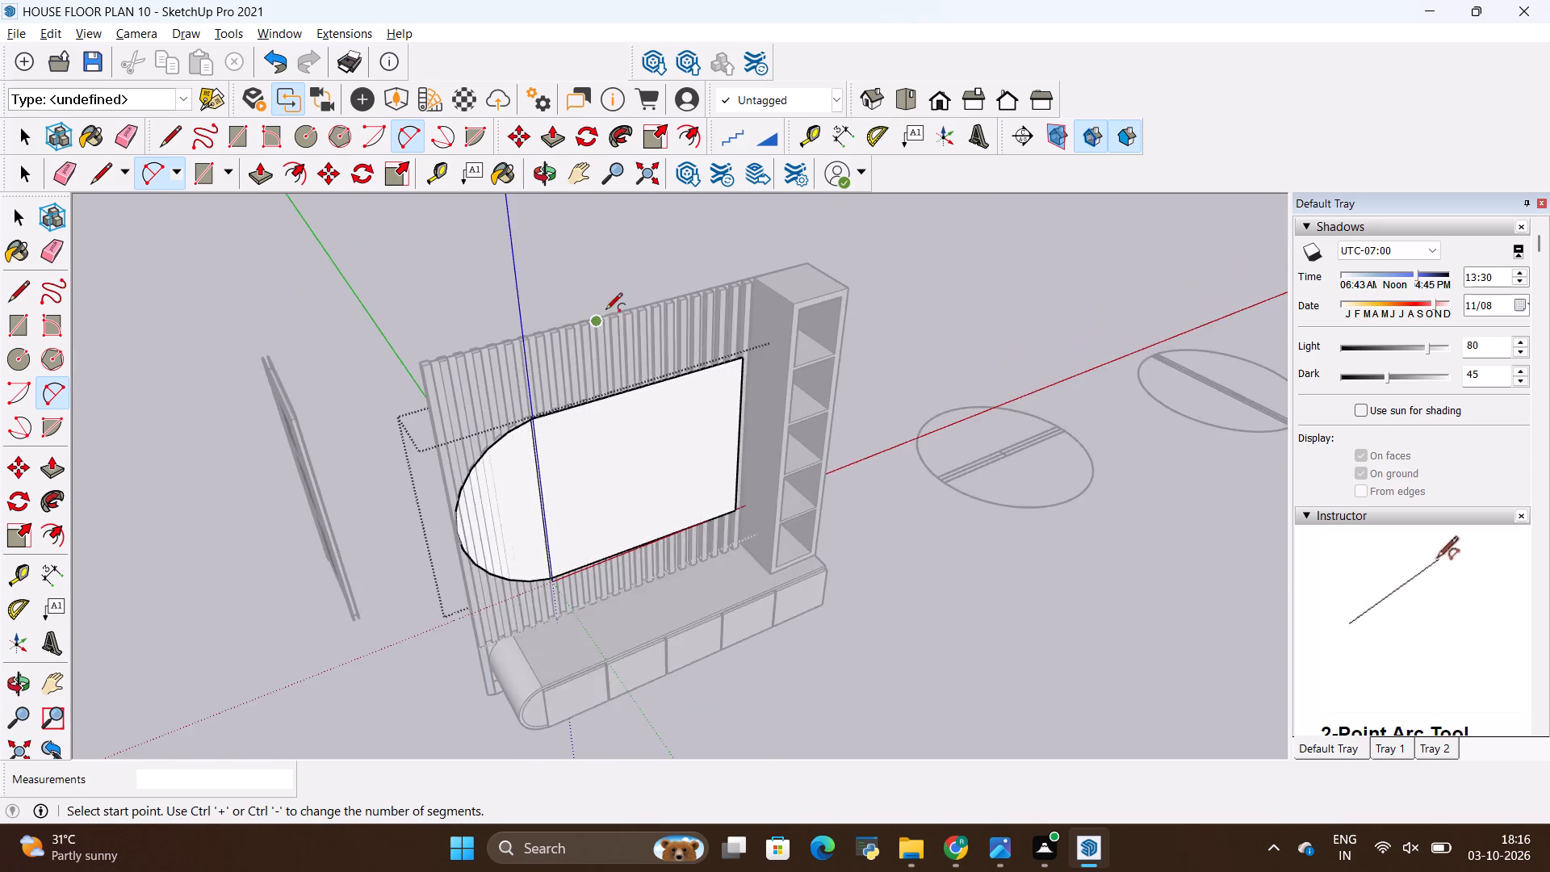
Extrude the half-round end's face 5/16" back toward the slats with Push/Pull.
scroll(605, 311, up, 14)
middle_drag(258, 519, 525, 612)
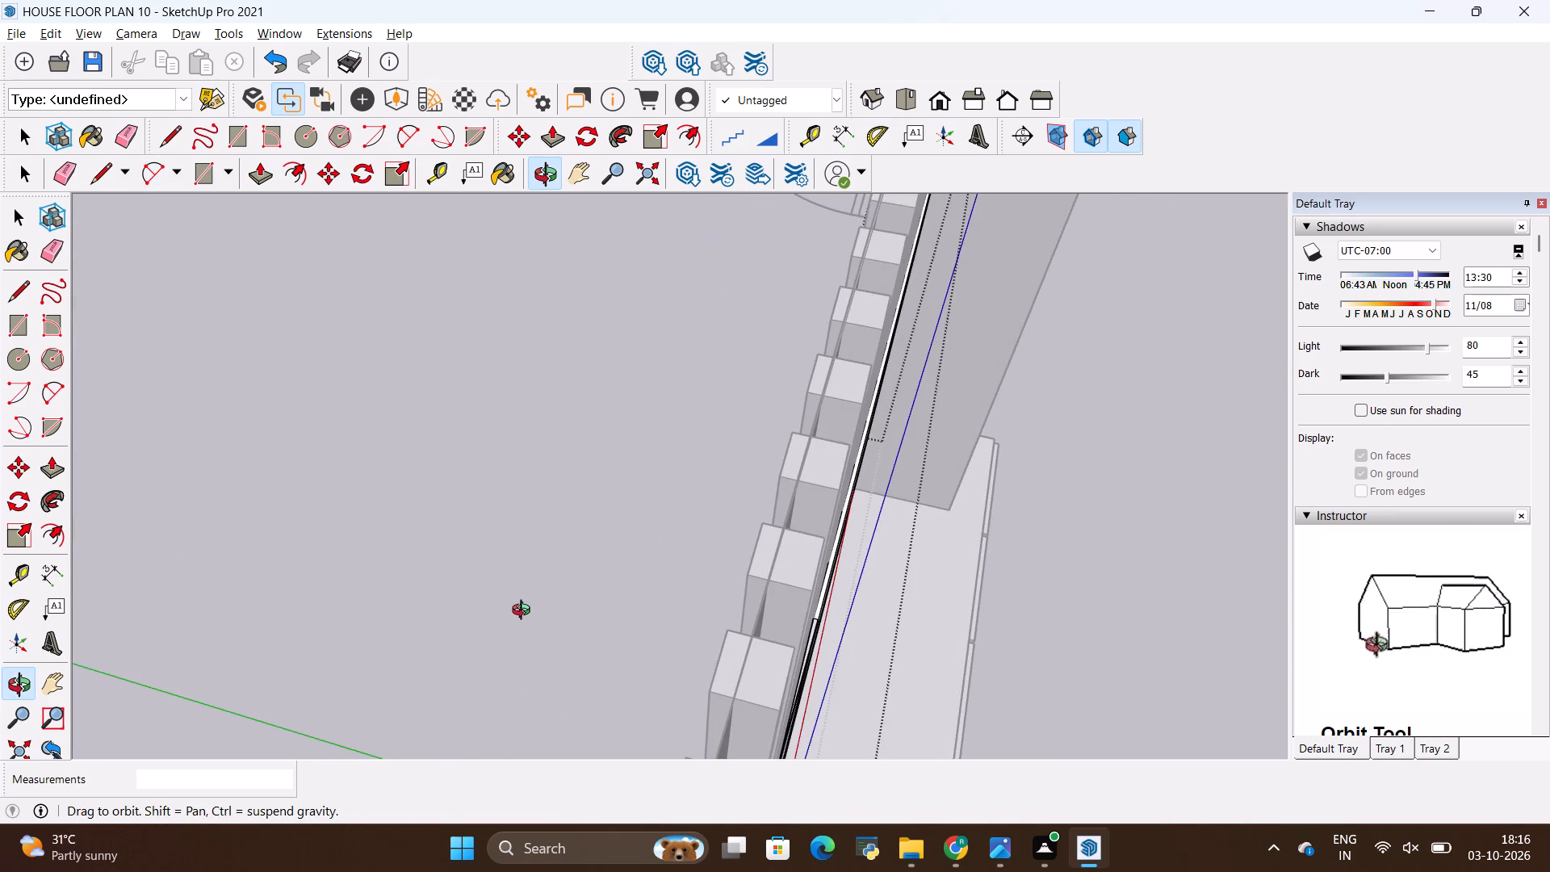
middle_drag(525, 612, 510, 525)
scroll(717, 593, up, 5)
middle_drag(743, 637, 774, 651)
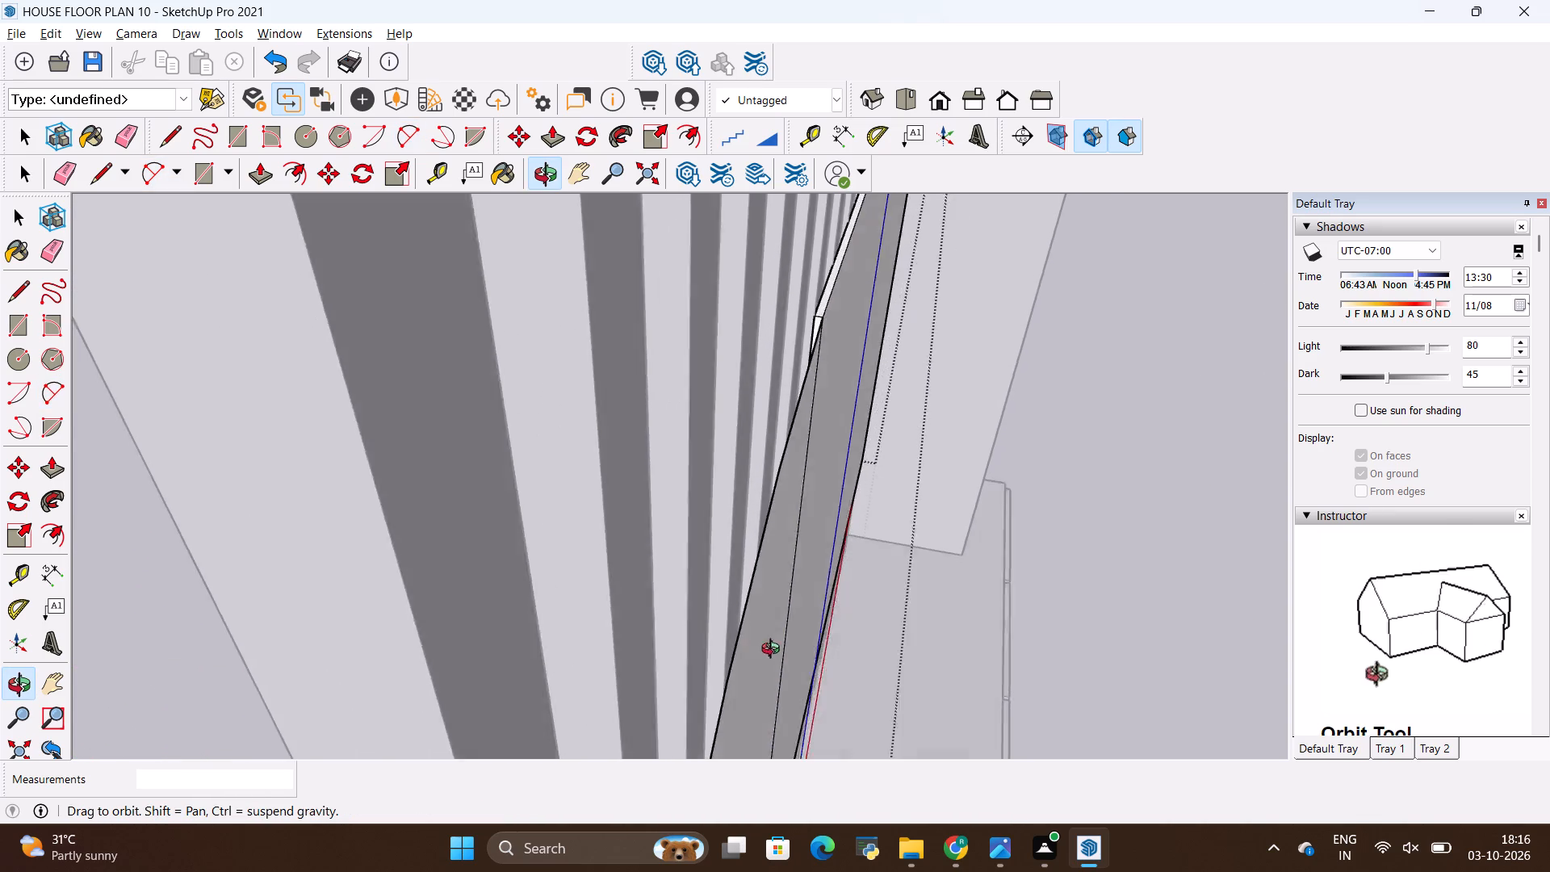
middle_drag(774, 651, 820, 641)
scroll(714, 611, up, 3)
scroll(792, 607, up, 6)
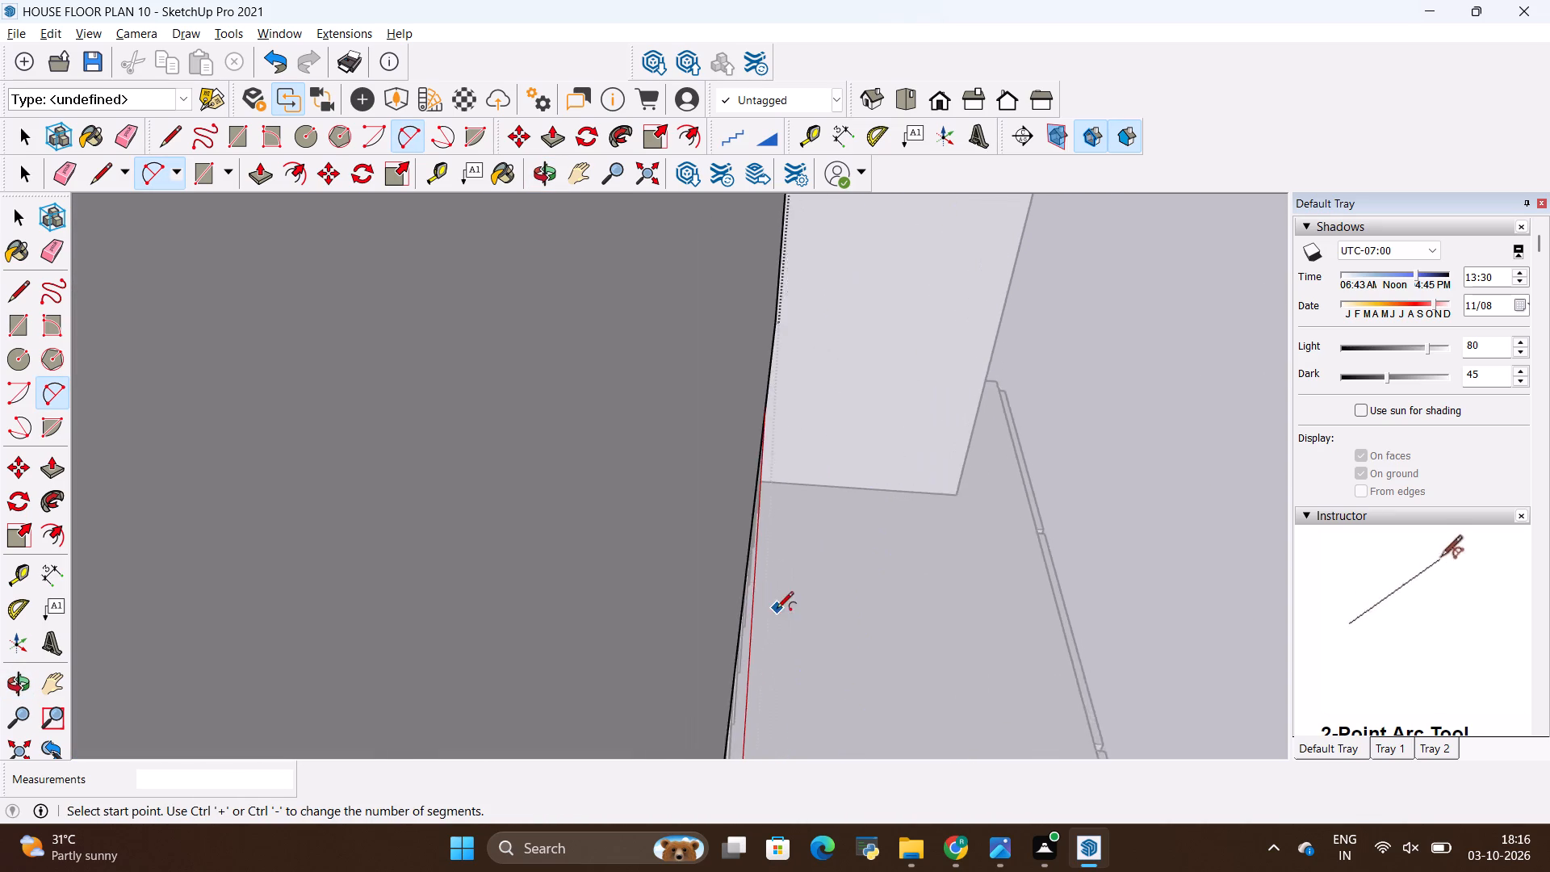
scroll(777, 610, up, 1)
scroll(639, 606, down, 20)
scroll(639, 606, down, 6)
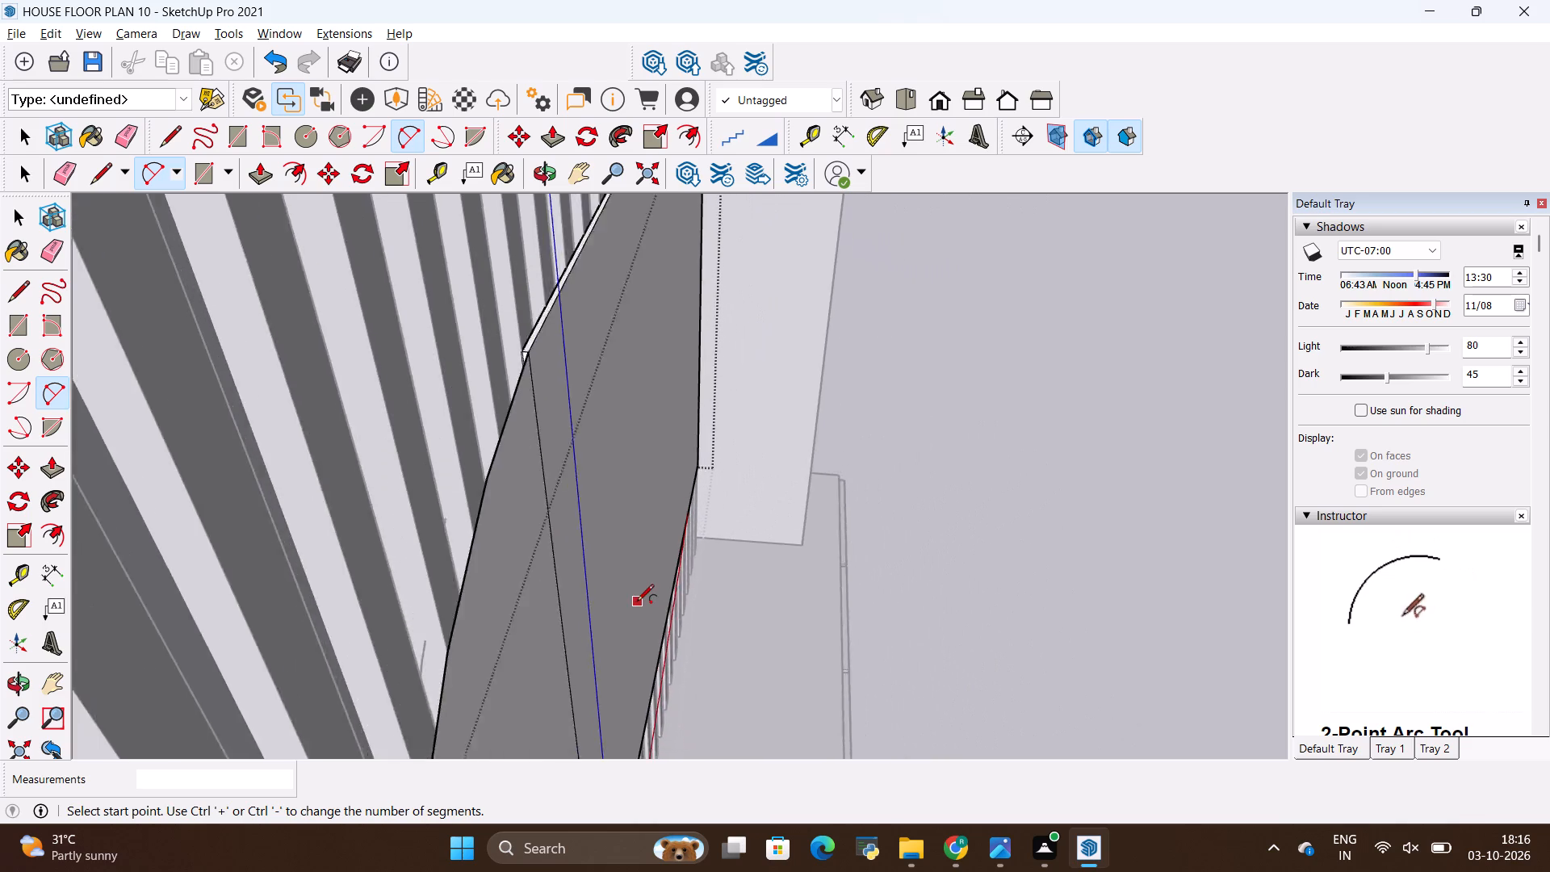
scroll(637, 602, down, 3)
scroll(544, 579, up, 13)
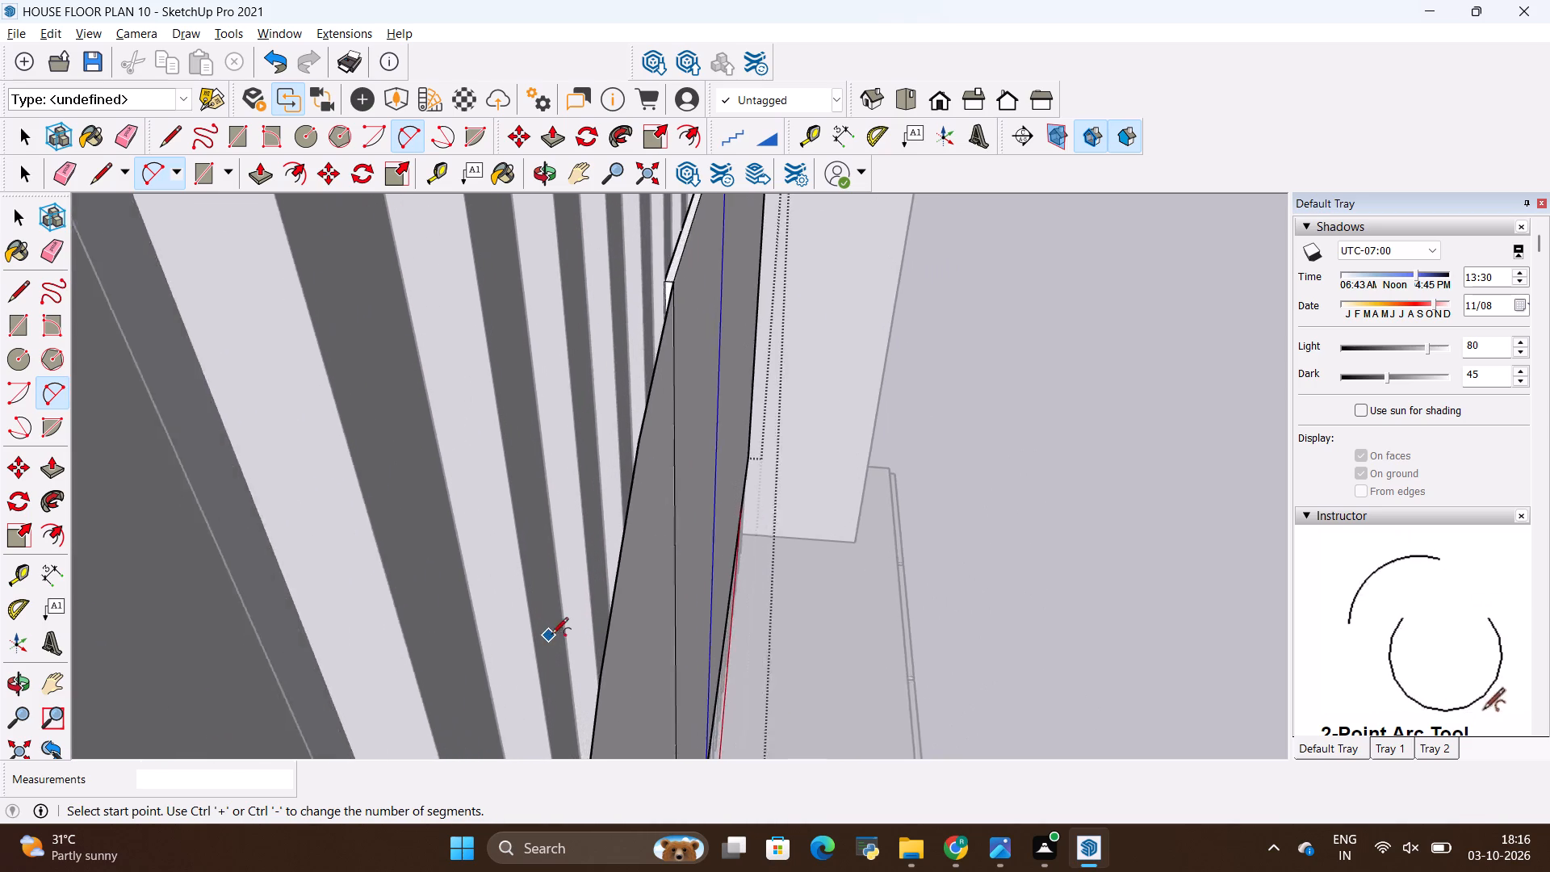
scroll(551, 635, up, 6)
middle_drag(589, 680, 628, 673)
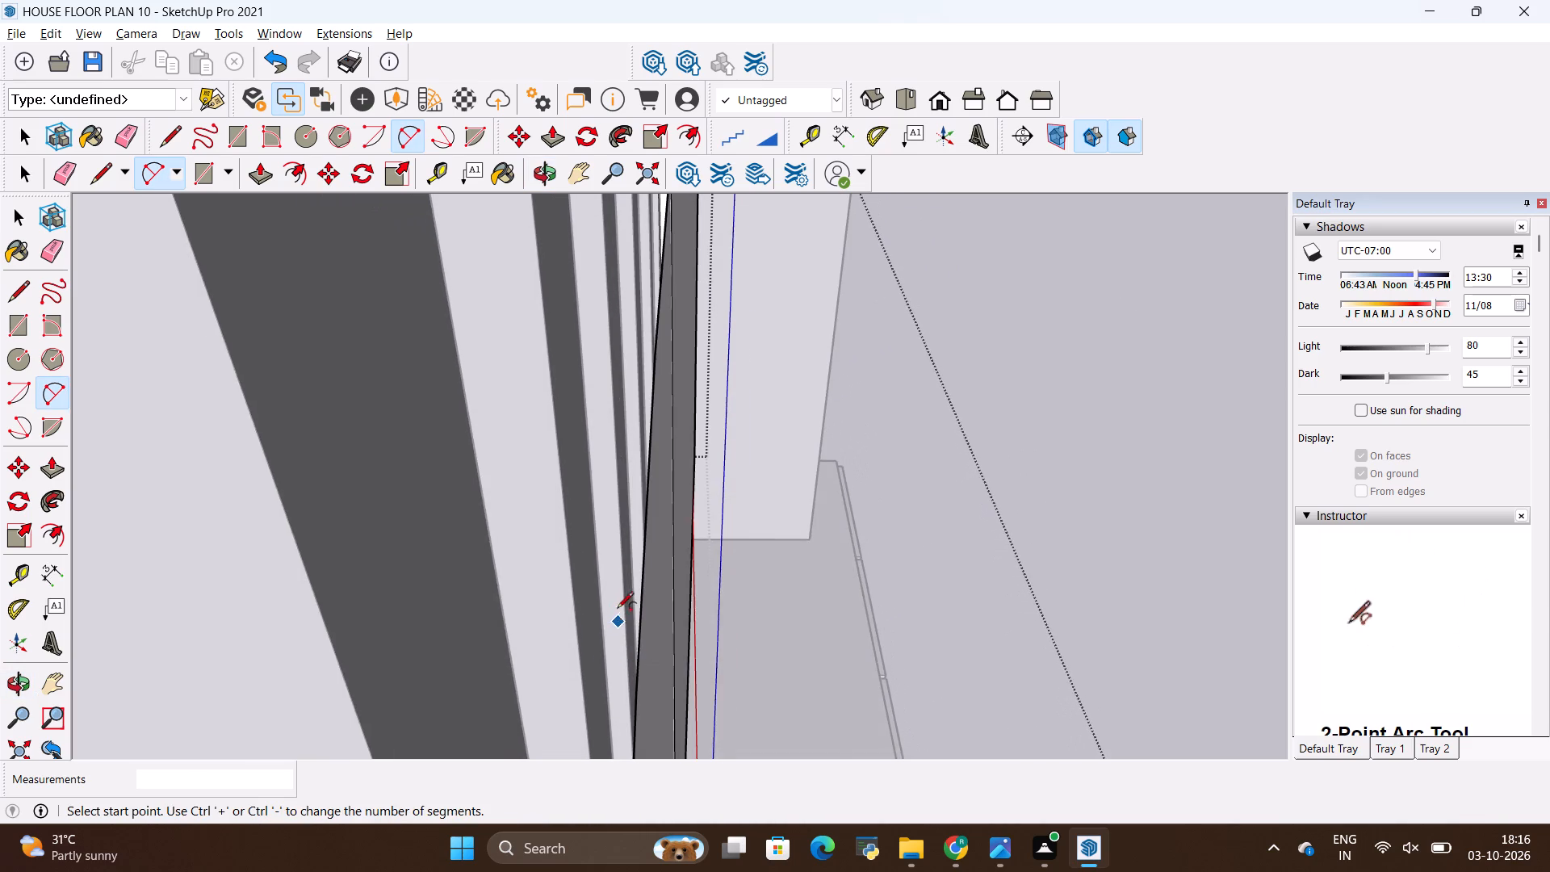
scroll(617, 610, up, 20)
scroll(617, 610, up, 2)
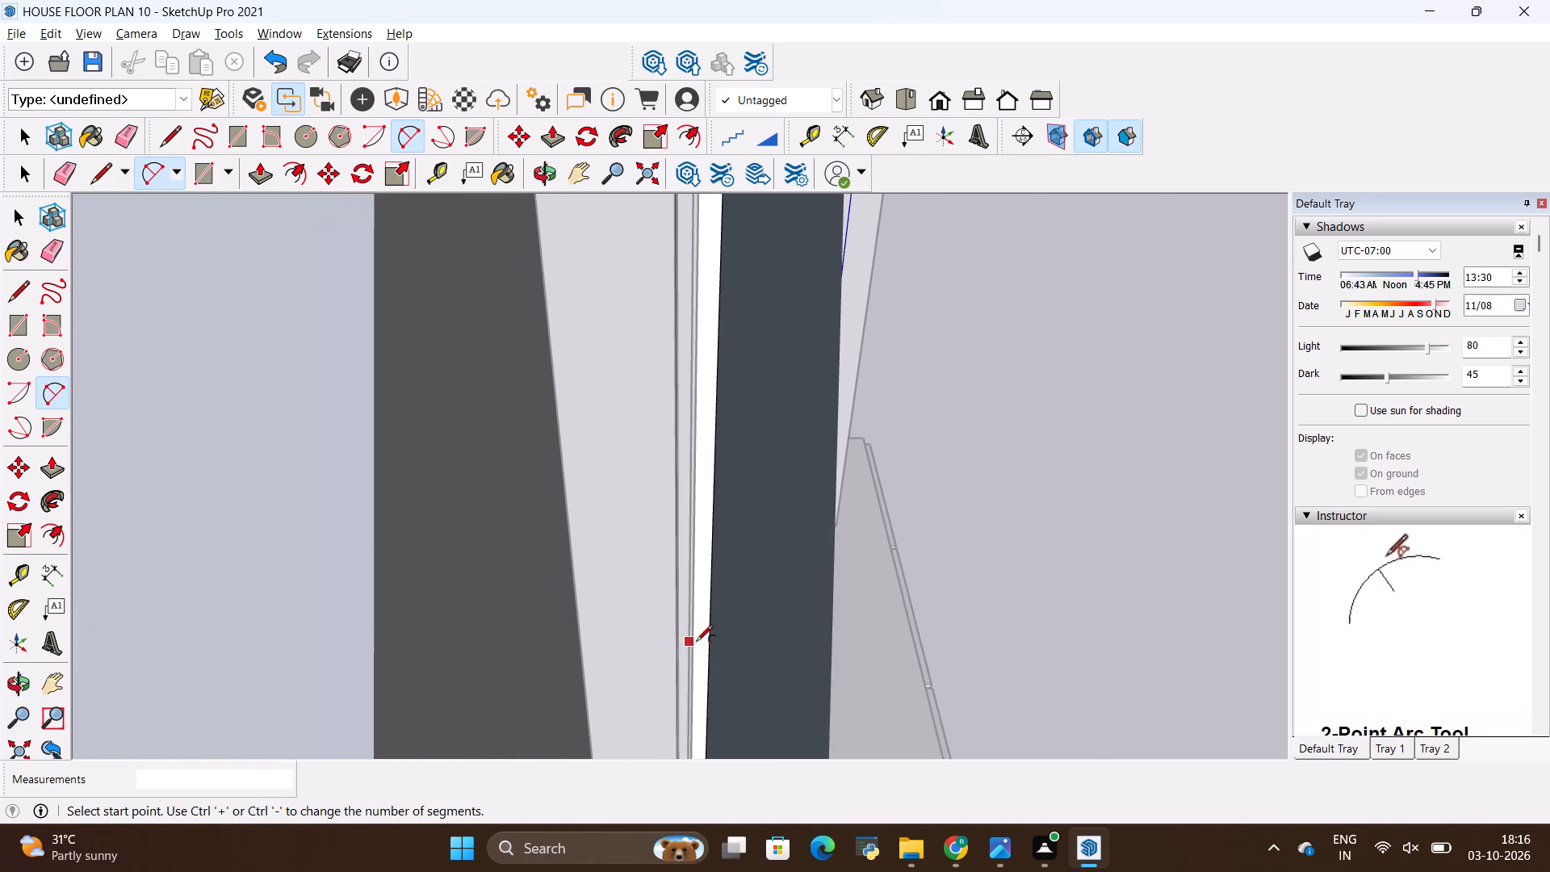
middle_drag(718, 640, 714, 689)
key(p)
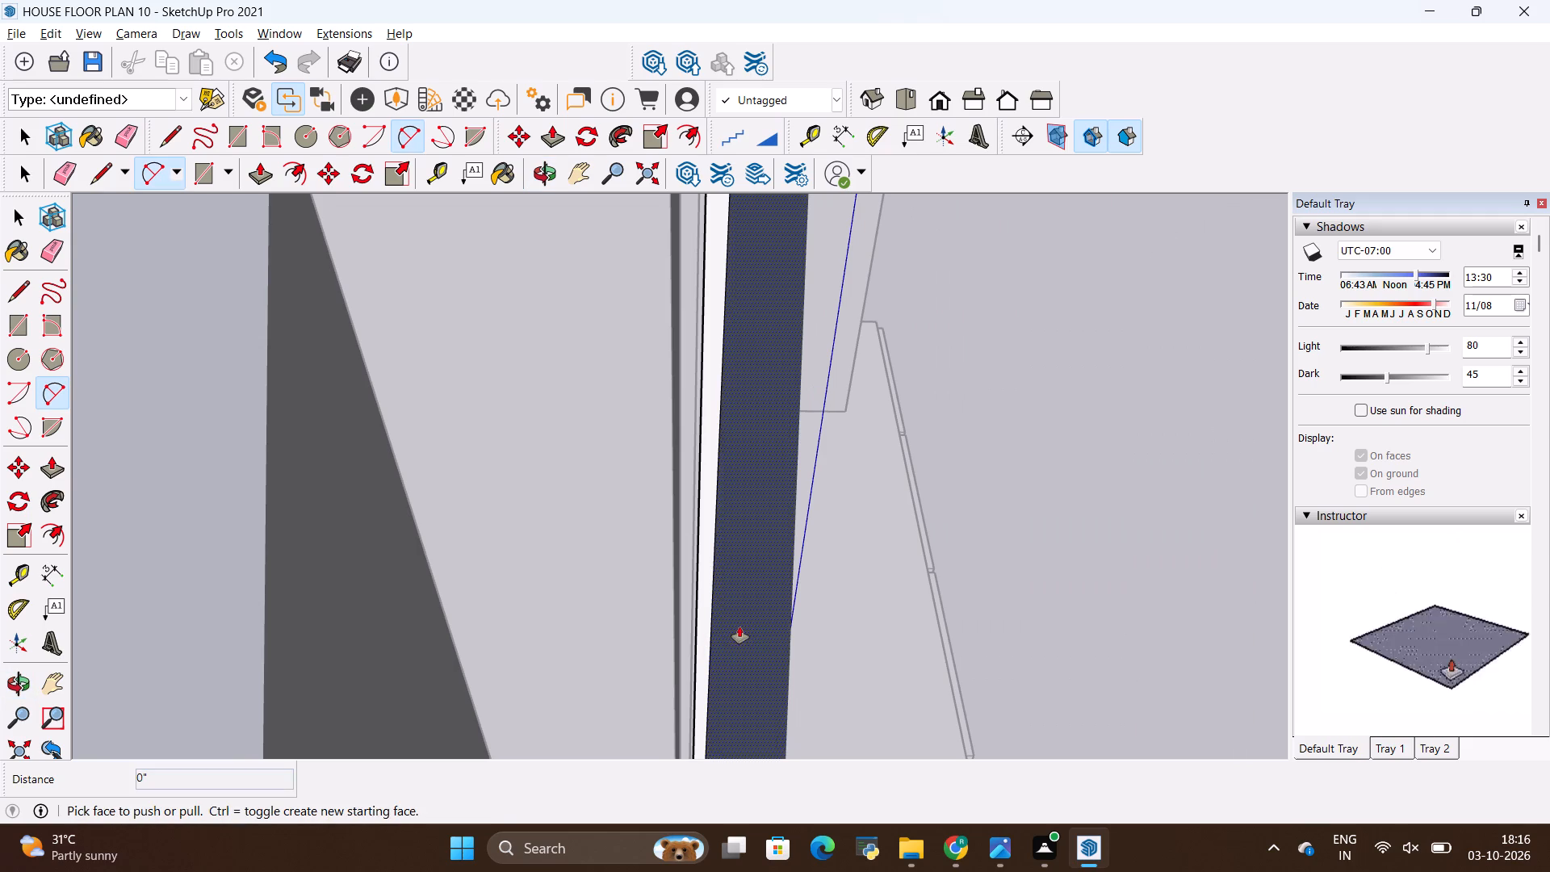
click(752, 622)
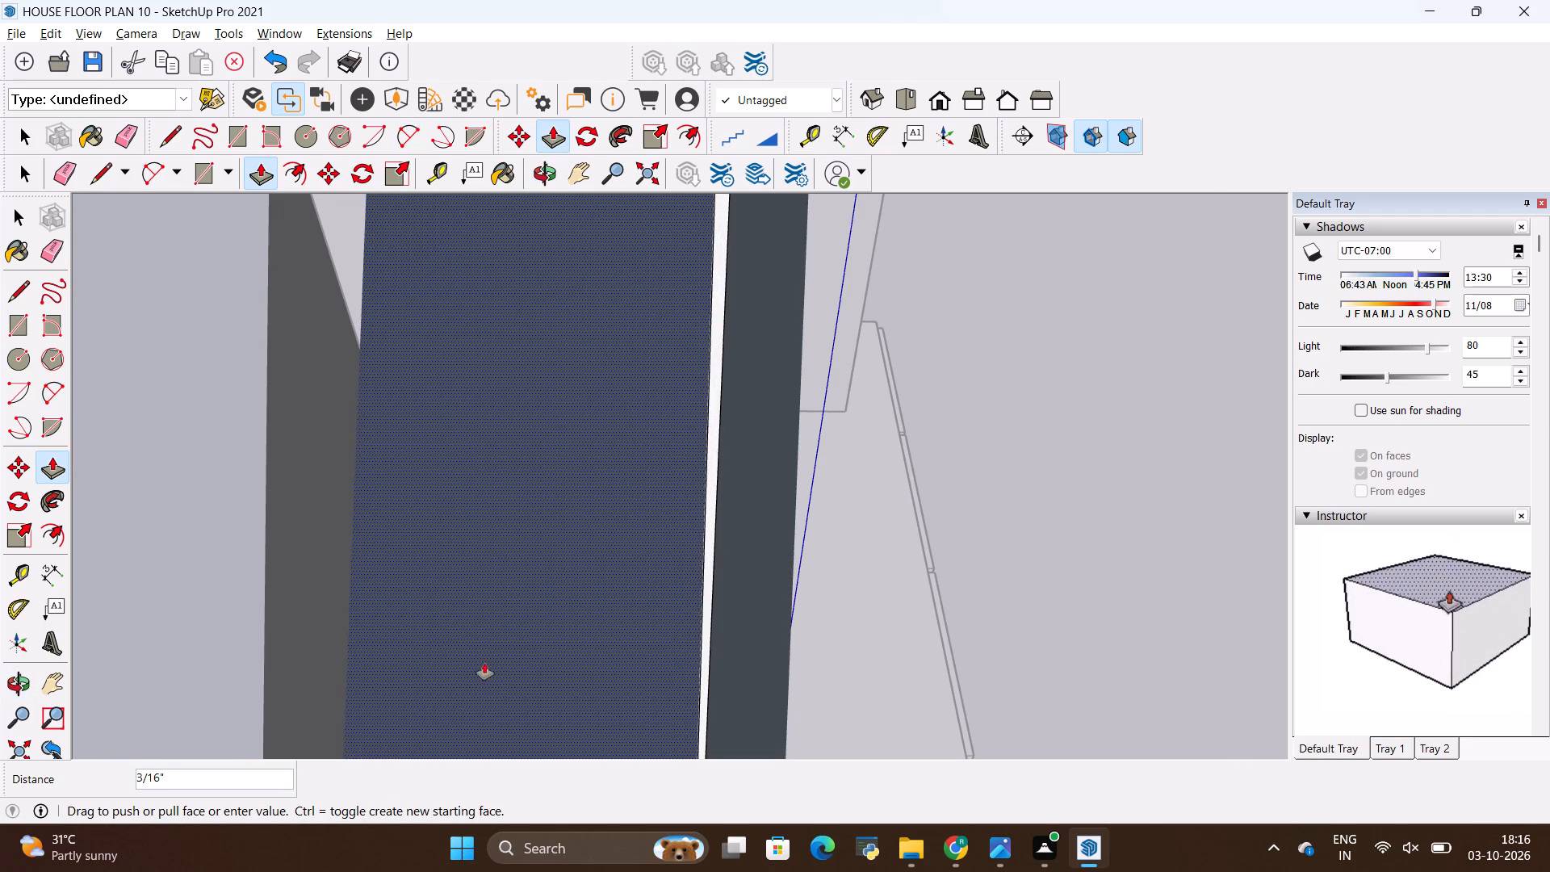
scroll(372, 509, down, 3)
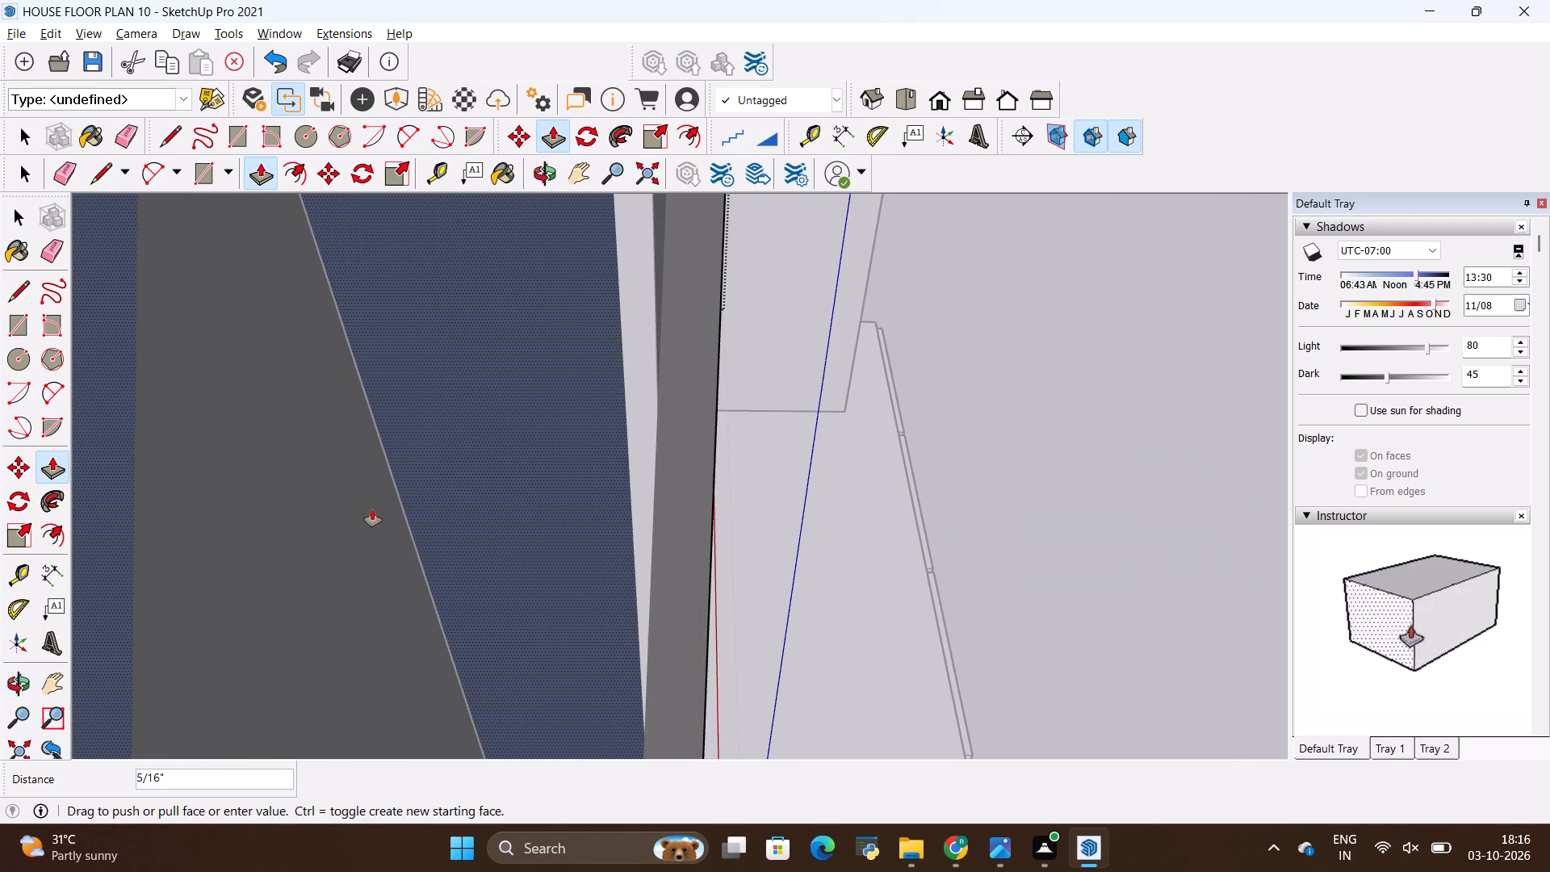
click(372, 509)
Examine the extruded rounded end along the panel's edge and against the slats from several angles.
scroll(471, 597, down, 5)
scroll(622, 585, down, 5)
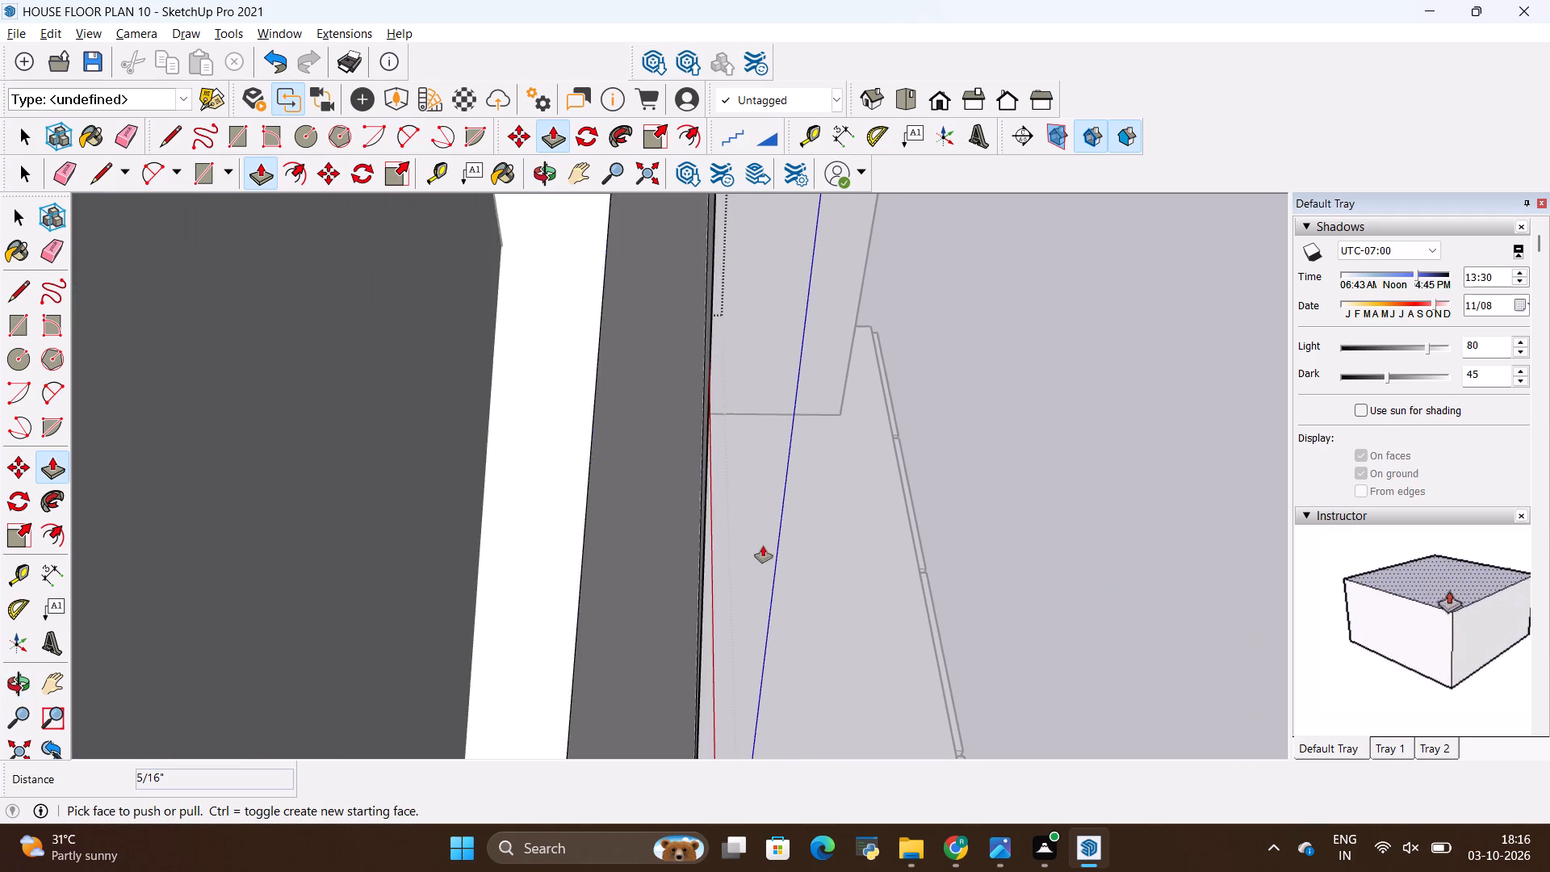
scroll(770, 544, down, 6)
scroll(781, 547, down, 20)
scroll(781, 547, down, 7)
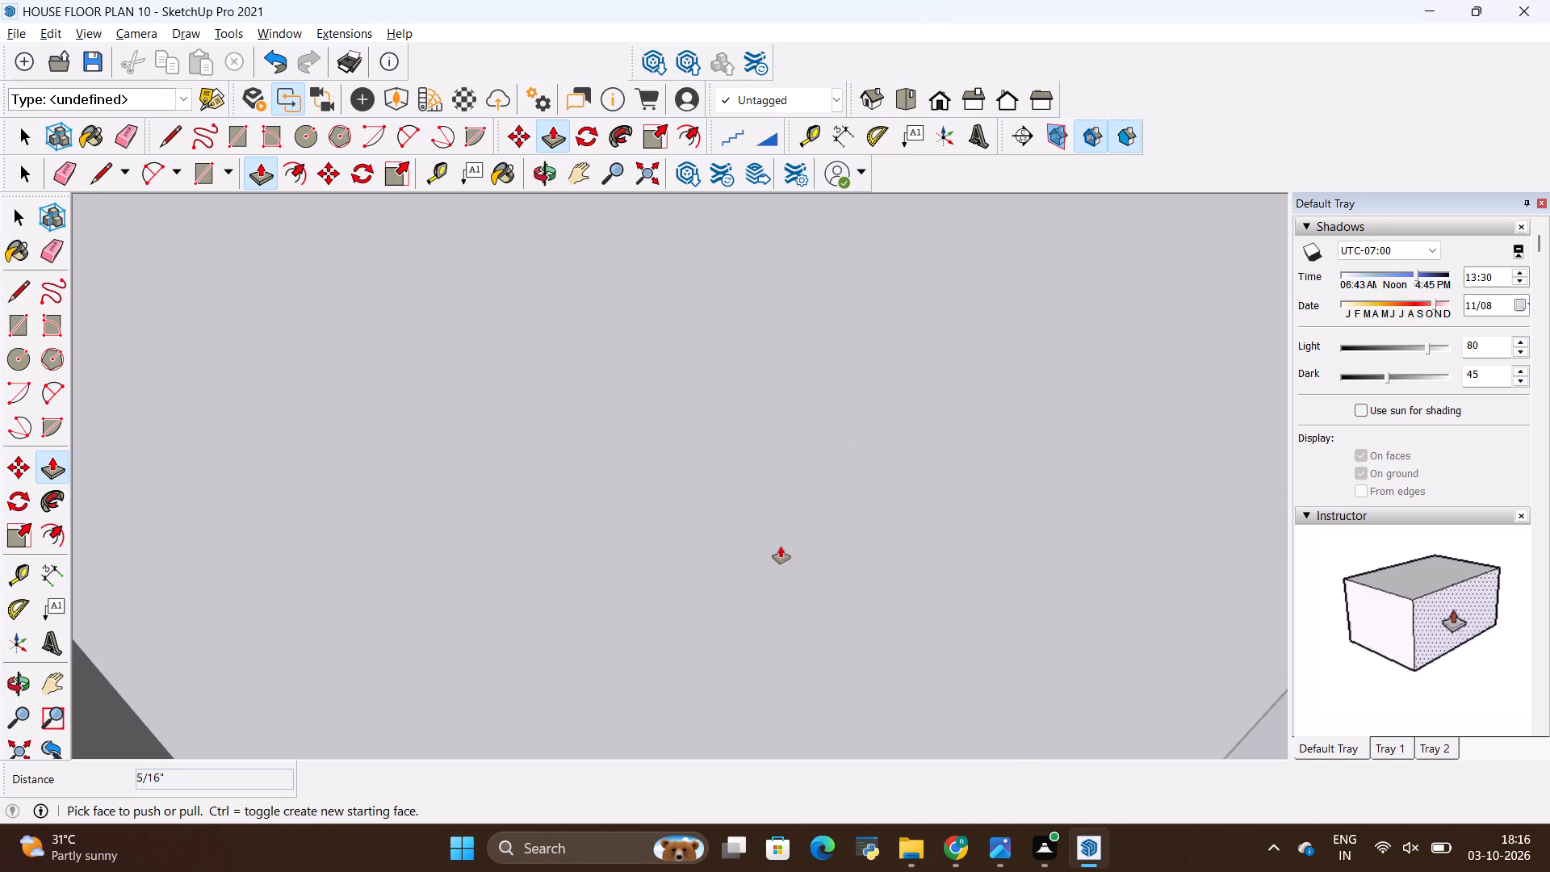
scroll(781, 547, down, 20)
scroll(781, 547, down, 17)
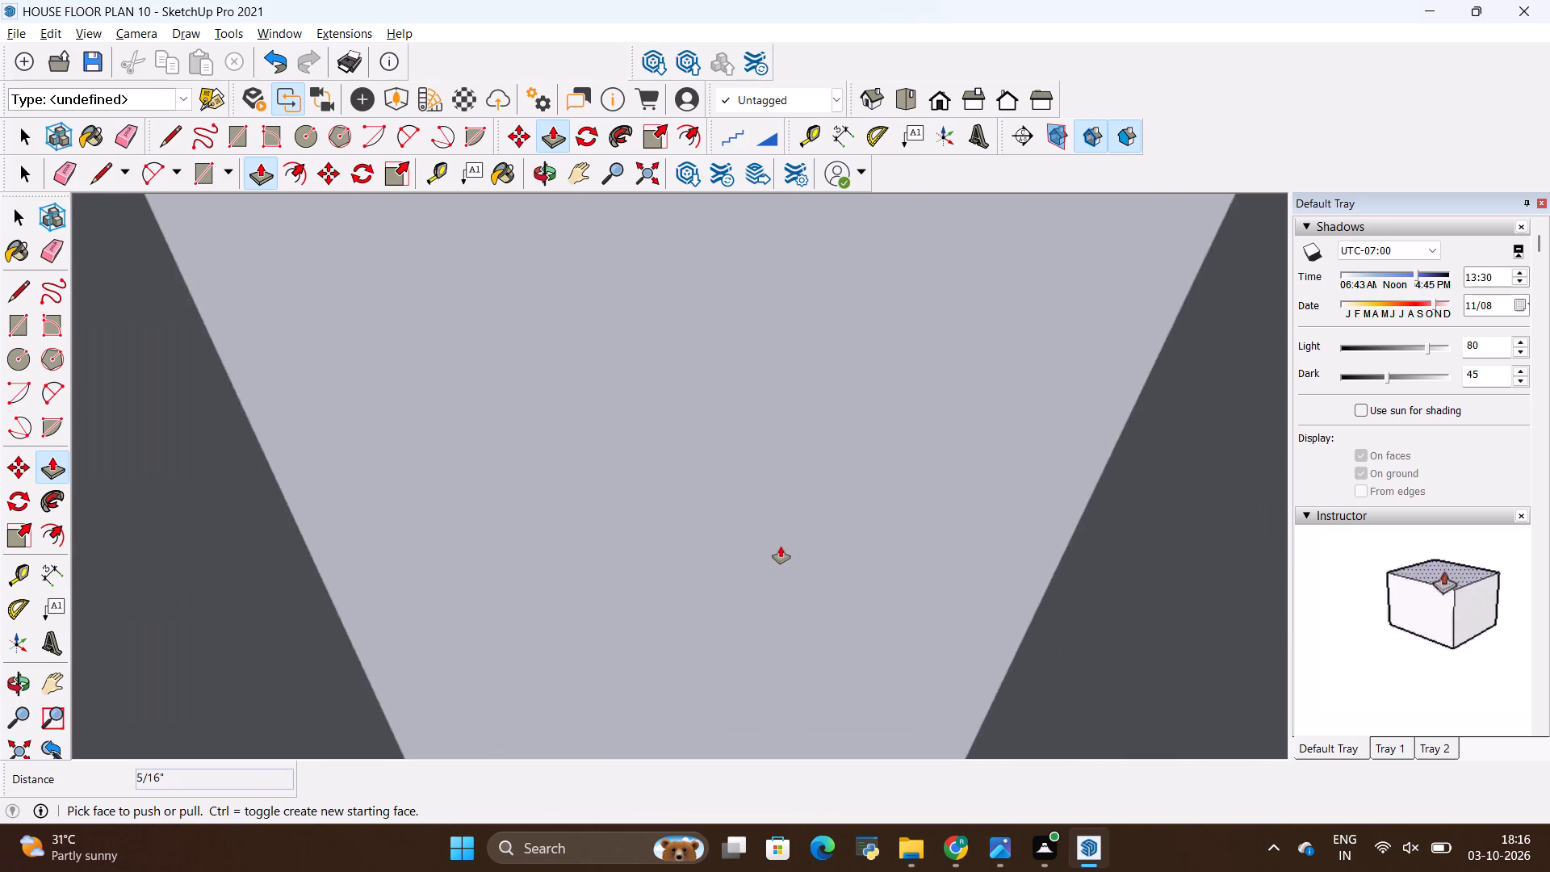
scroll(781, 547, down, 20)
scroll(781, 547, down, 5)
middle_drag(882, 556, 876, 557)
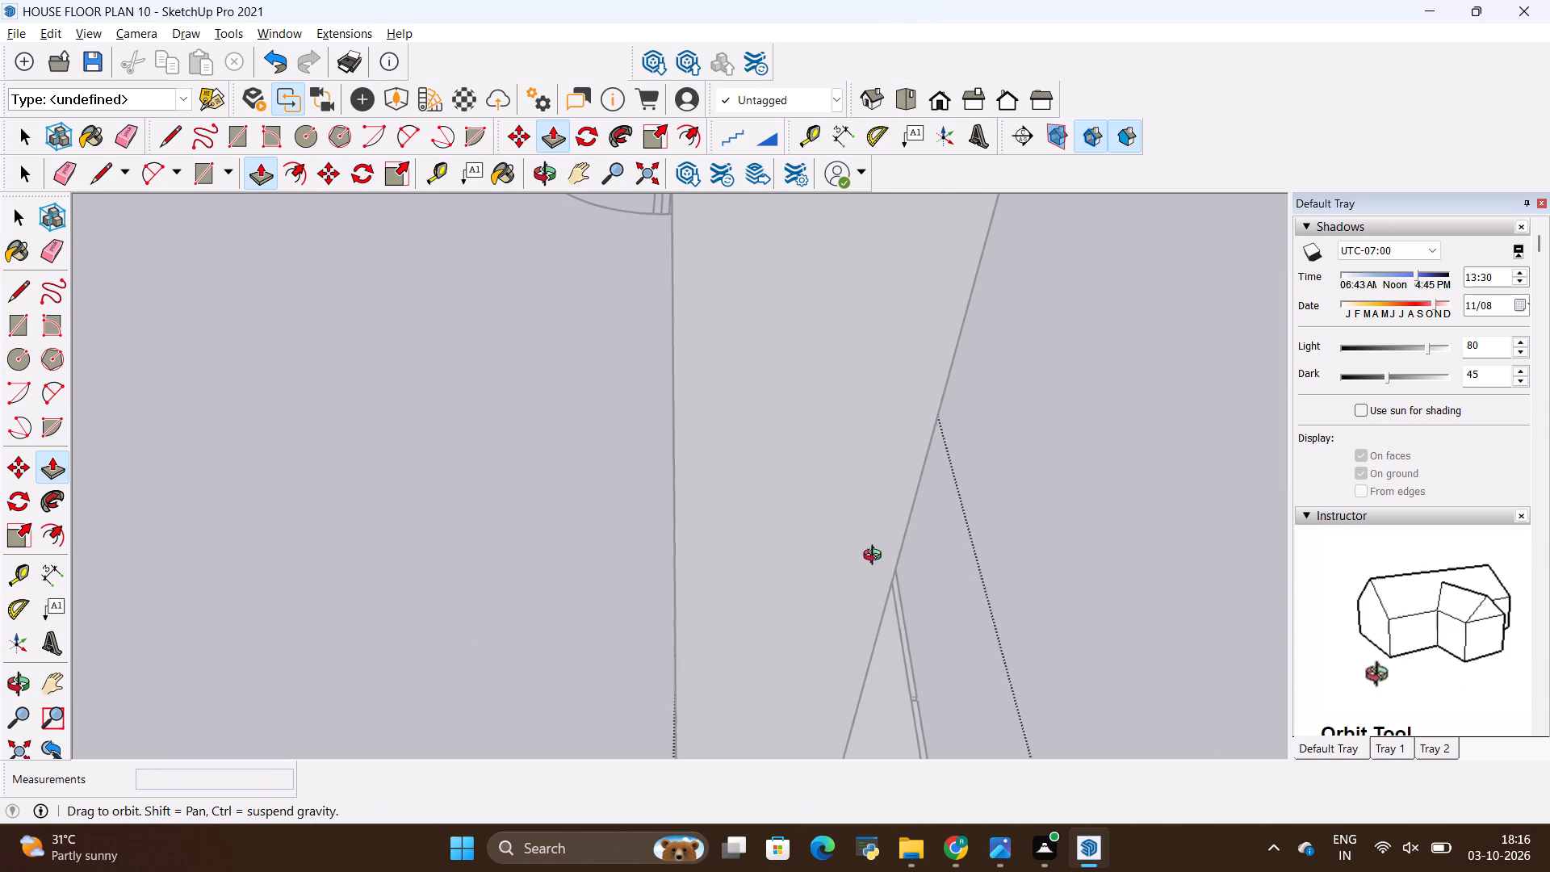
middle_drag(876, 557, 626, 558)
scroll(626, 553, down, 10)
middle_drag(780, 520, 784, 536)
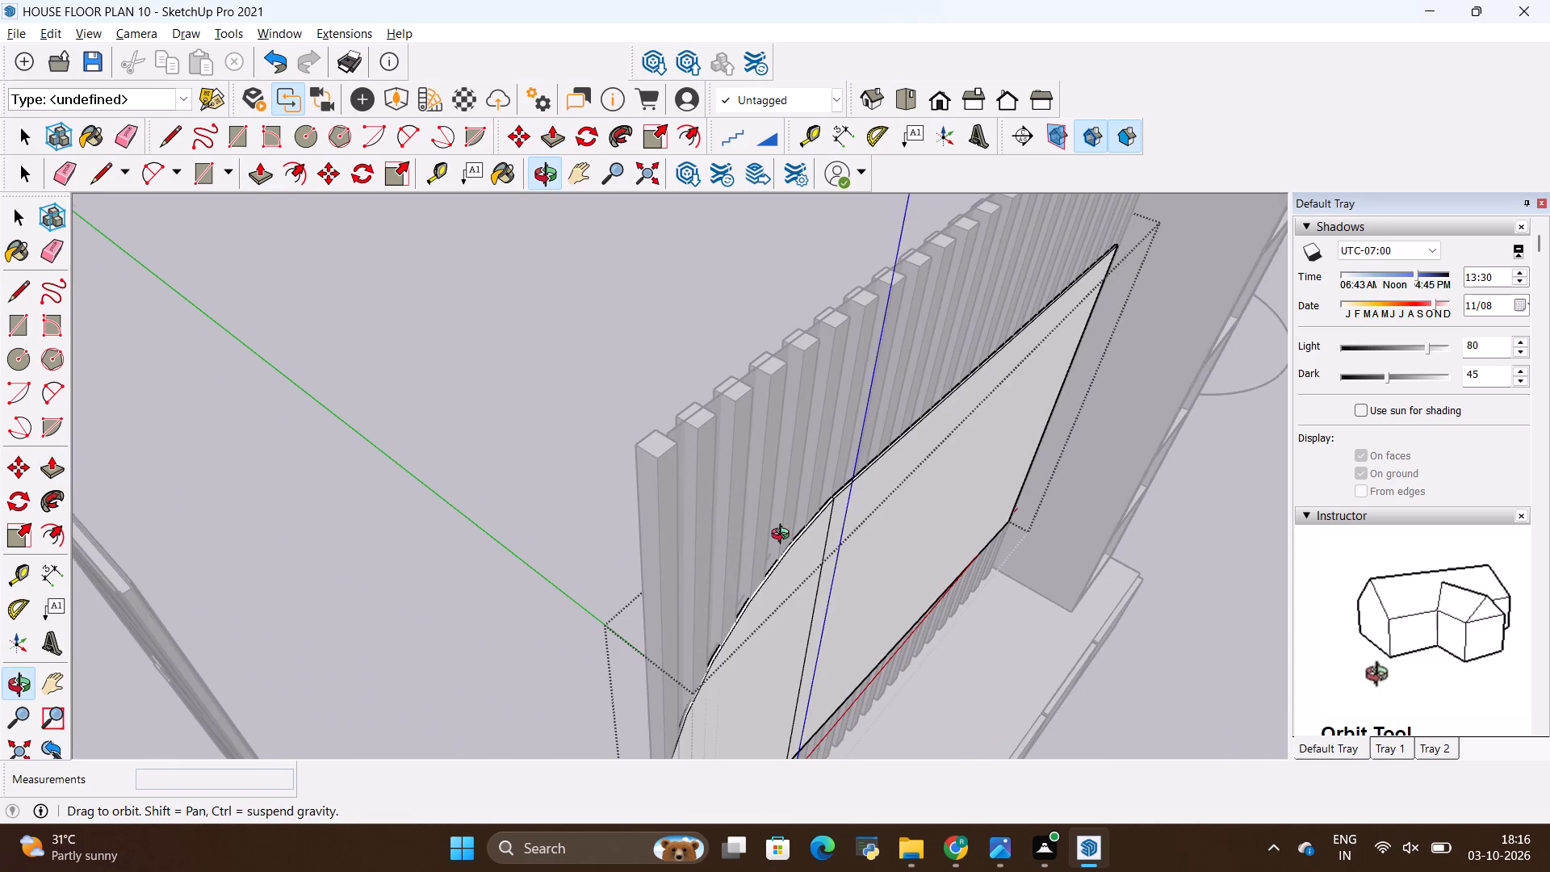
middle_drag(784, 536, 920, 497)
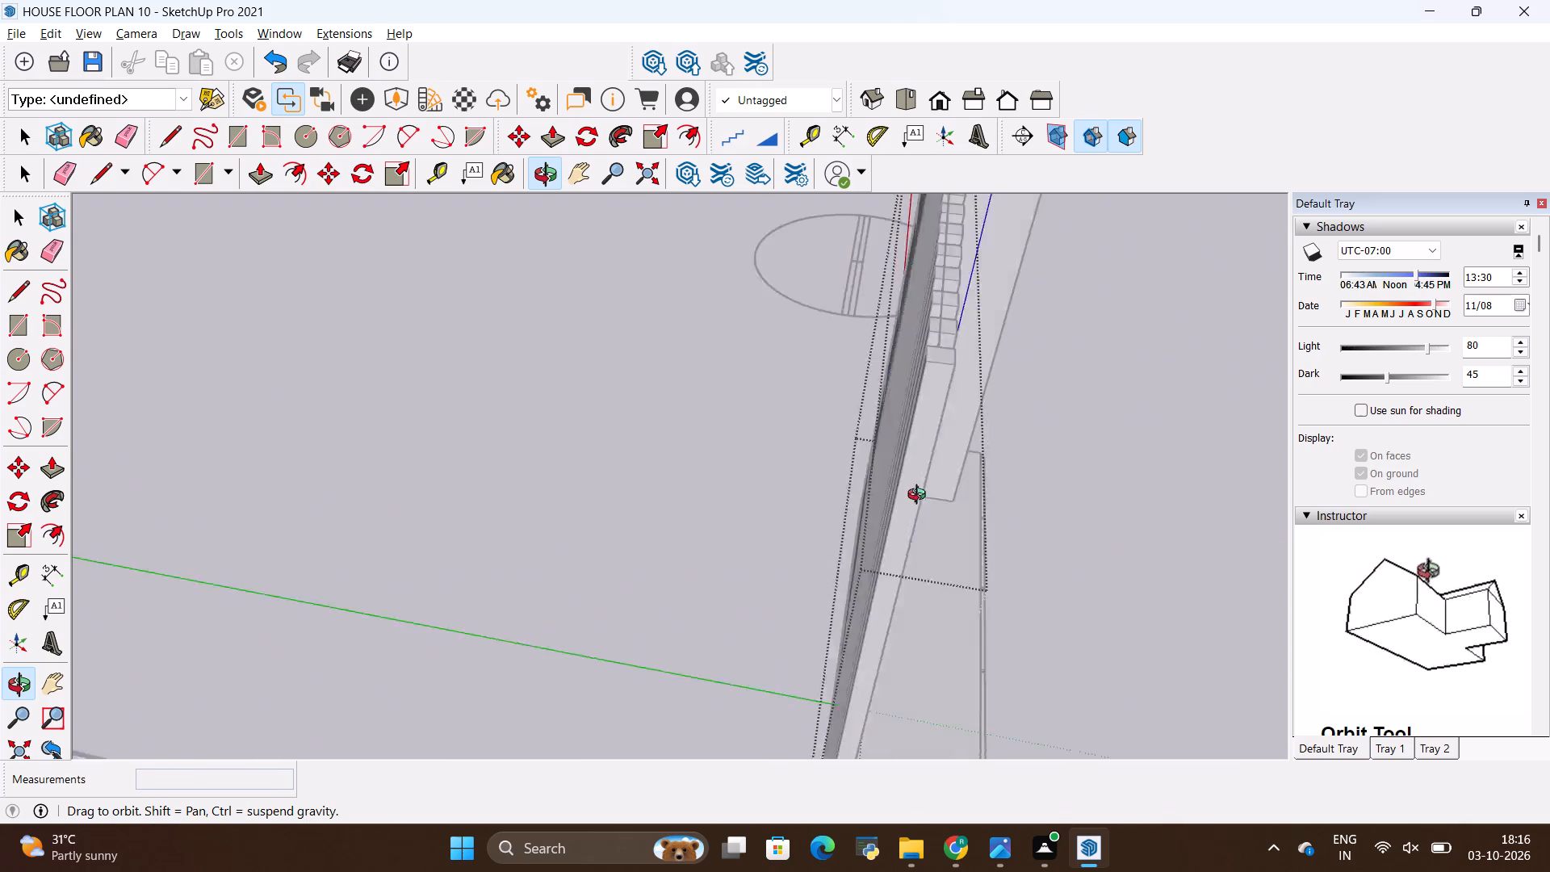
middle_drag(920, 497, 479, 510)
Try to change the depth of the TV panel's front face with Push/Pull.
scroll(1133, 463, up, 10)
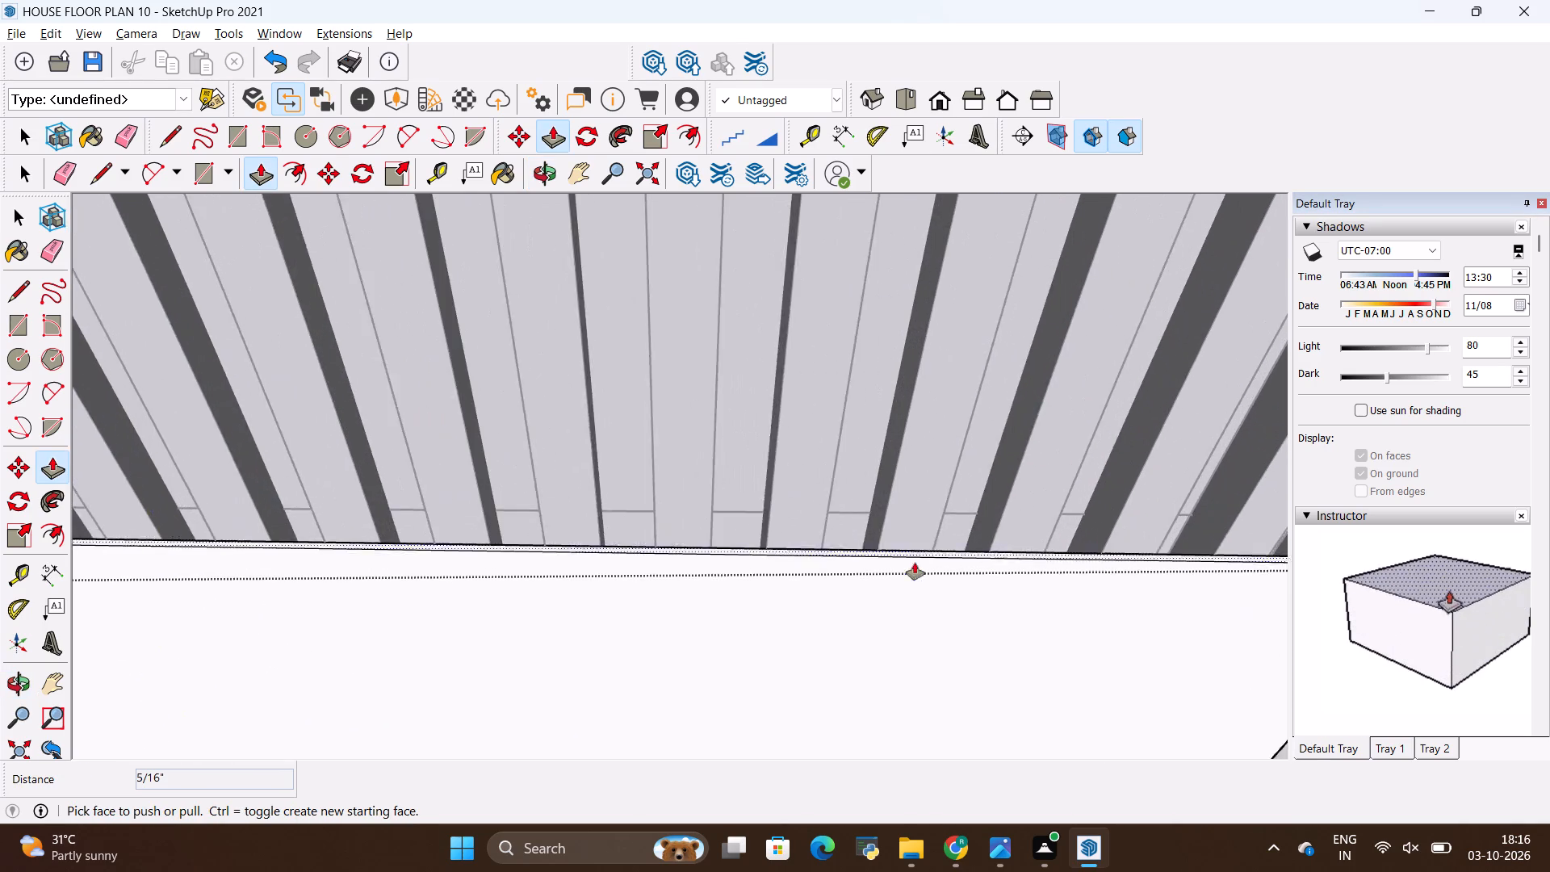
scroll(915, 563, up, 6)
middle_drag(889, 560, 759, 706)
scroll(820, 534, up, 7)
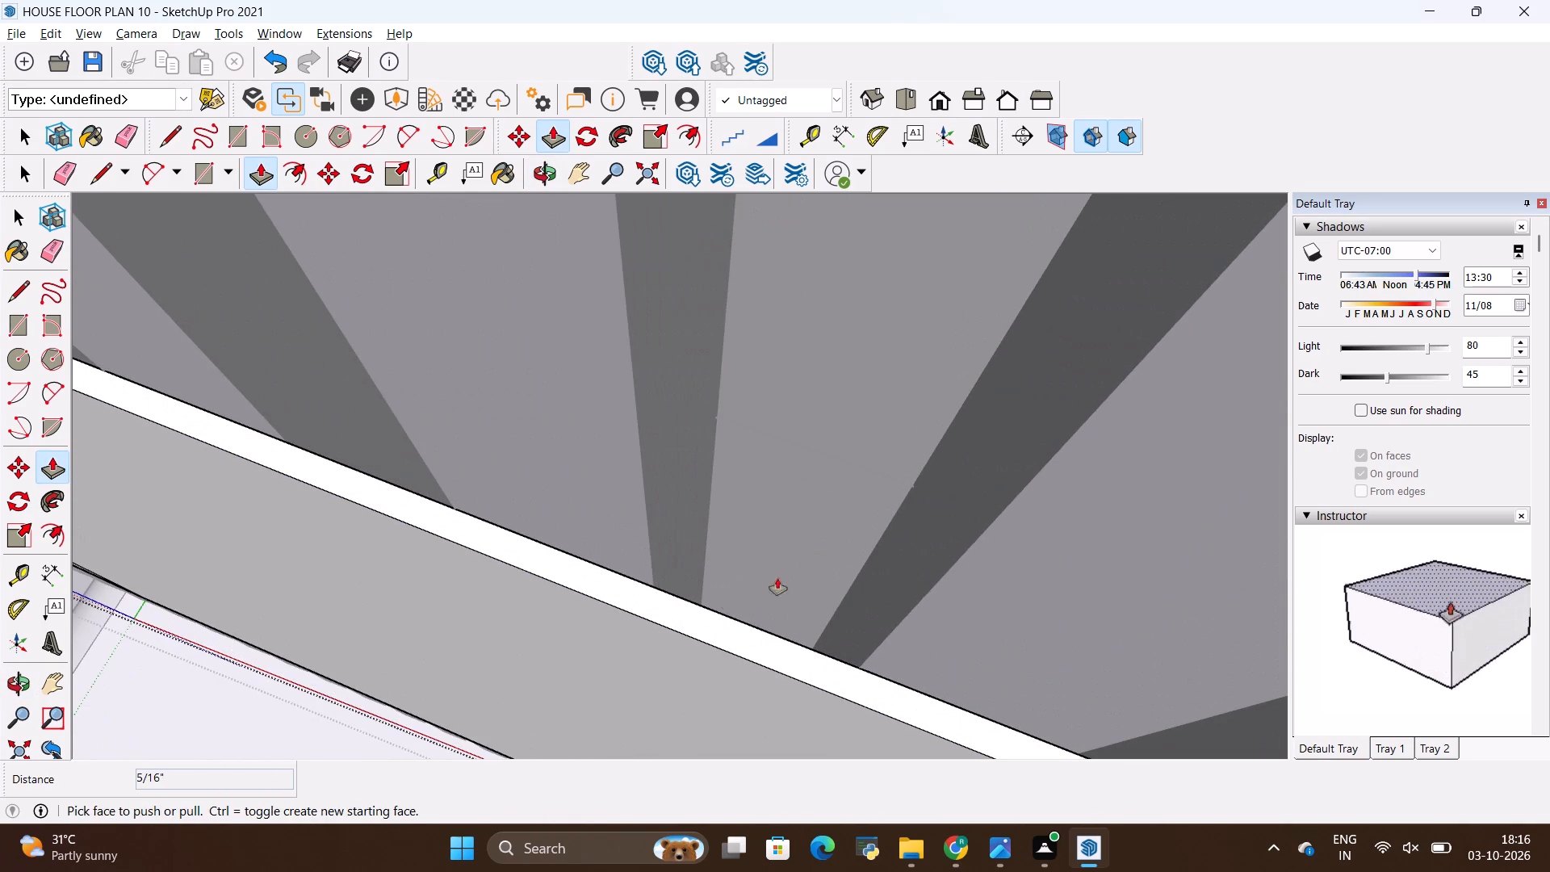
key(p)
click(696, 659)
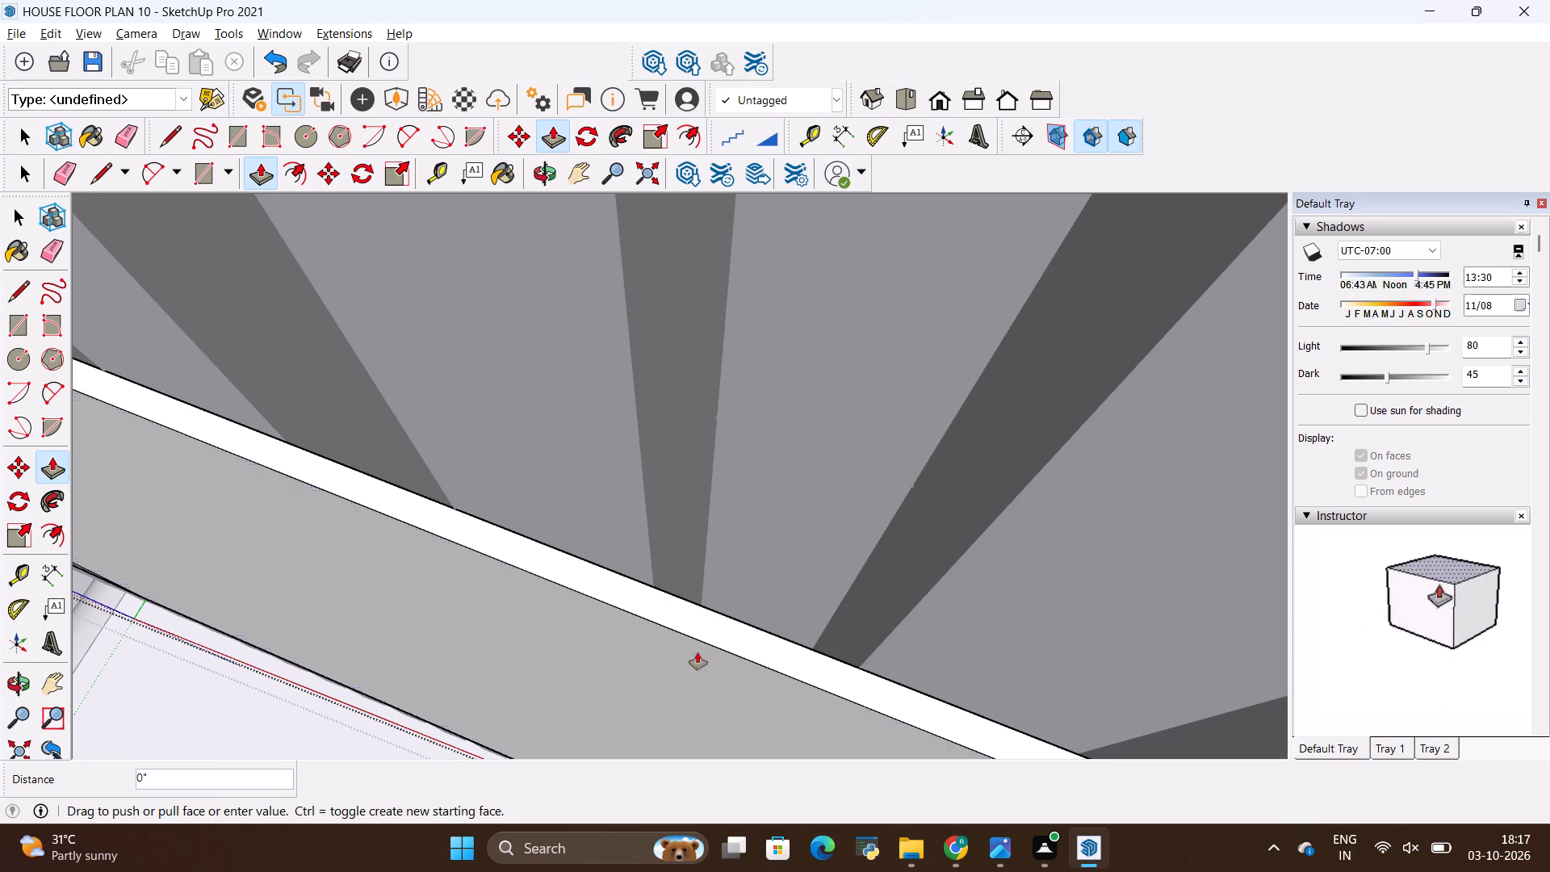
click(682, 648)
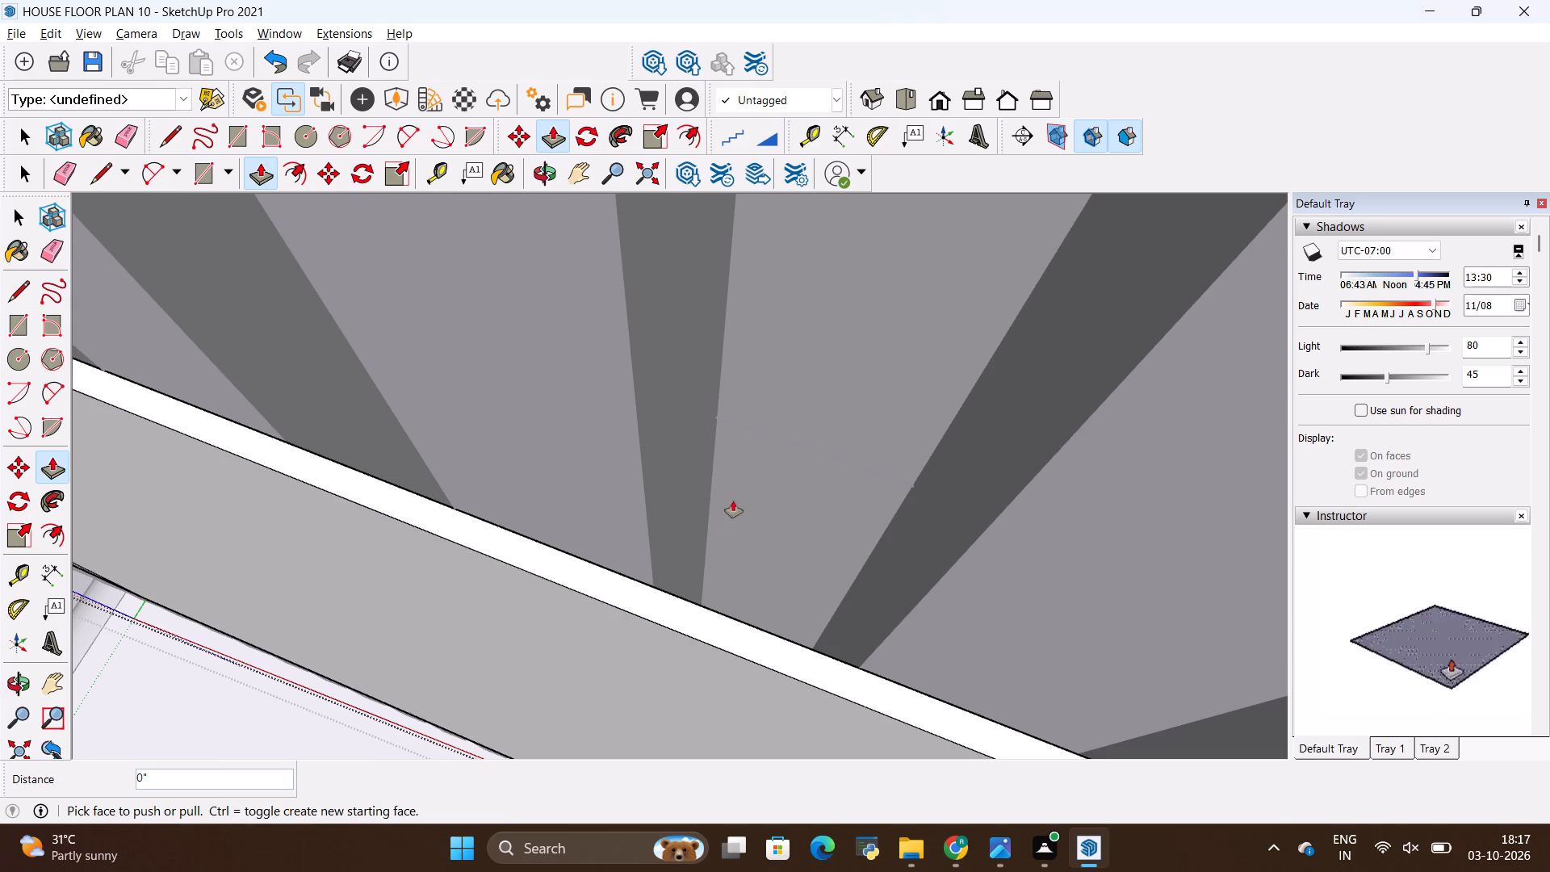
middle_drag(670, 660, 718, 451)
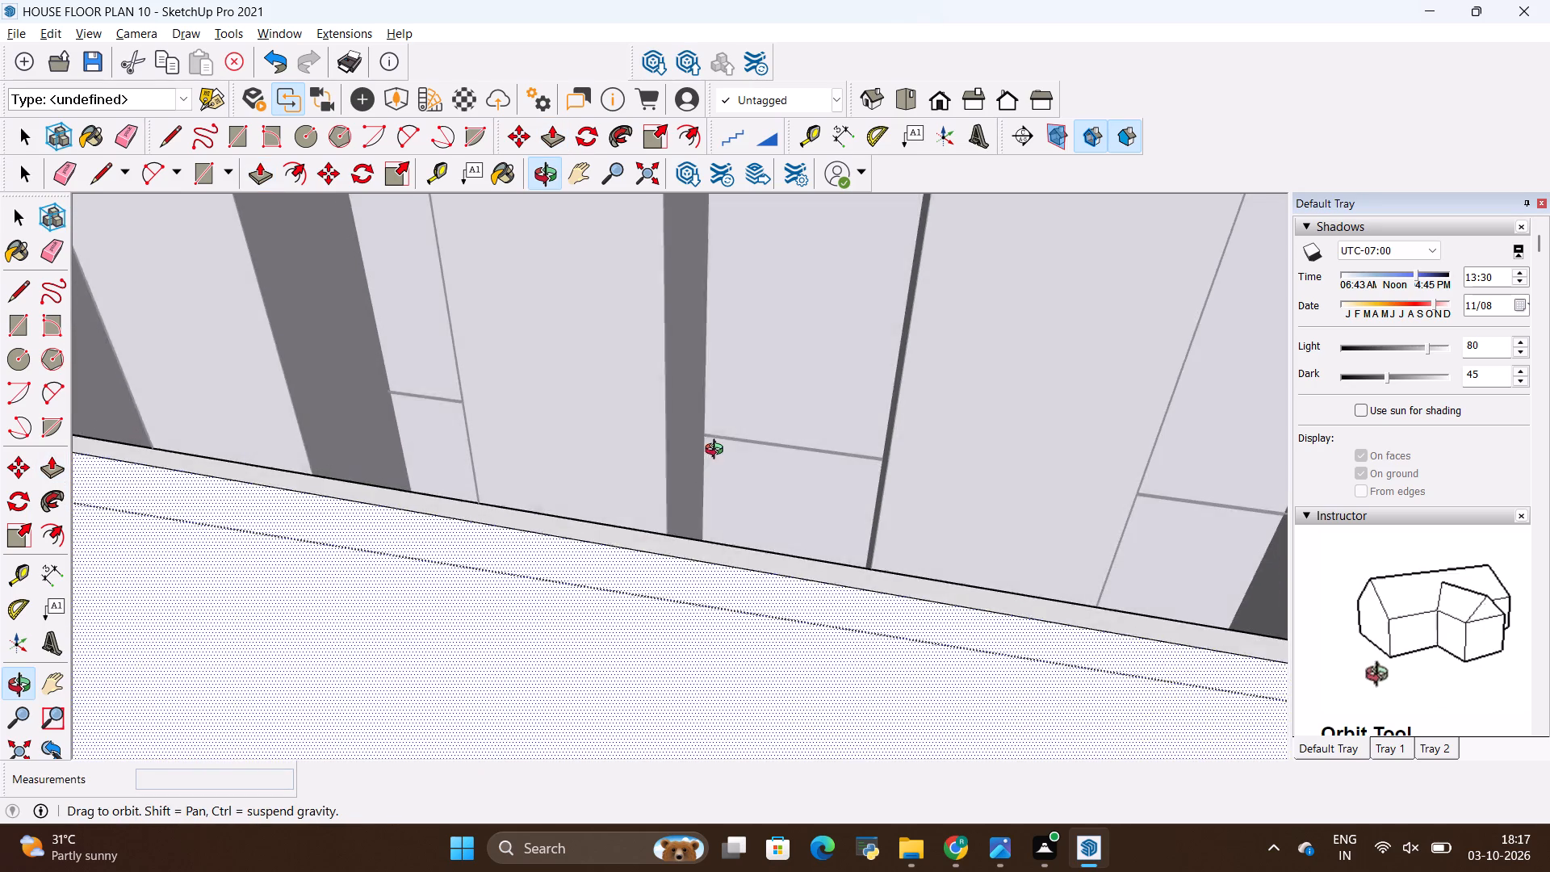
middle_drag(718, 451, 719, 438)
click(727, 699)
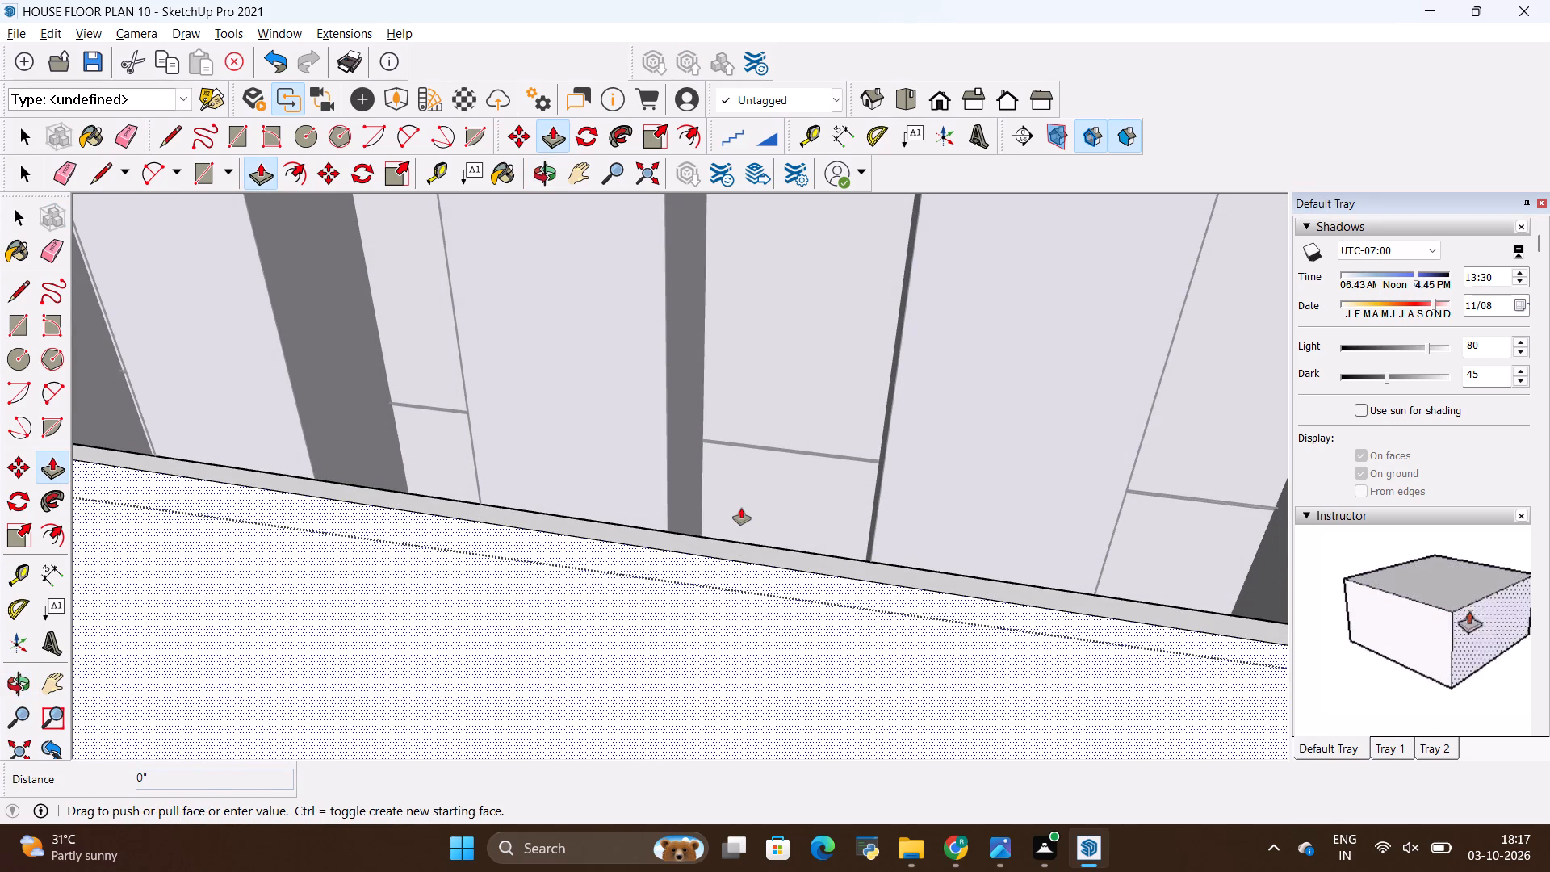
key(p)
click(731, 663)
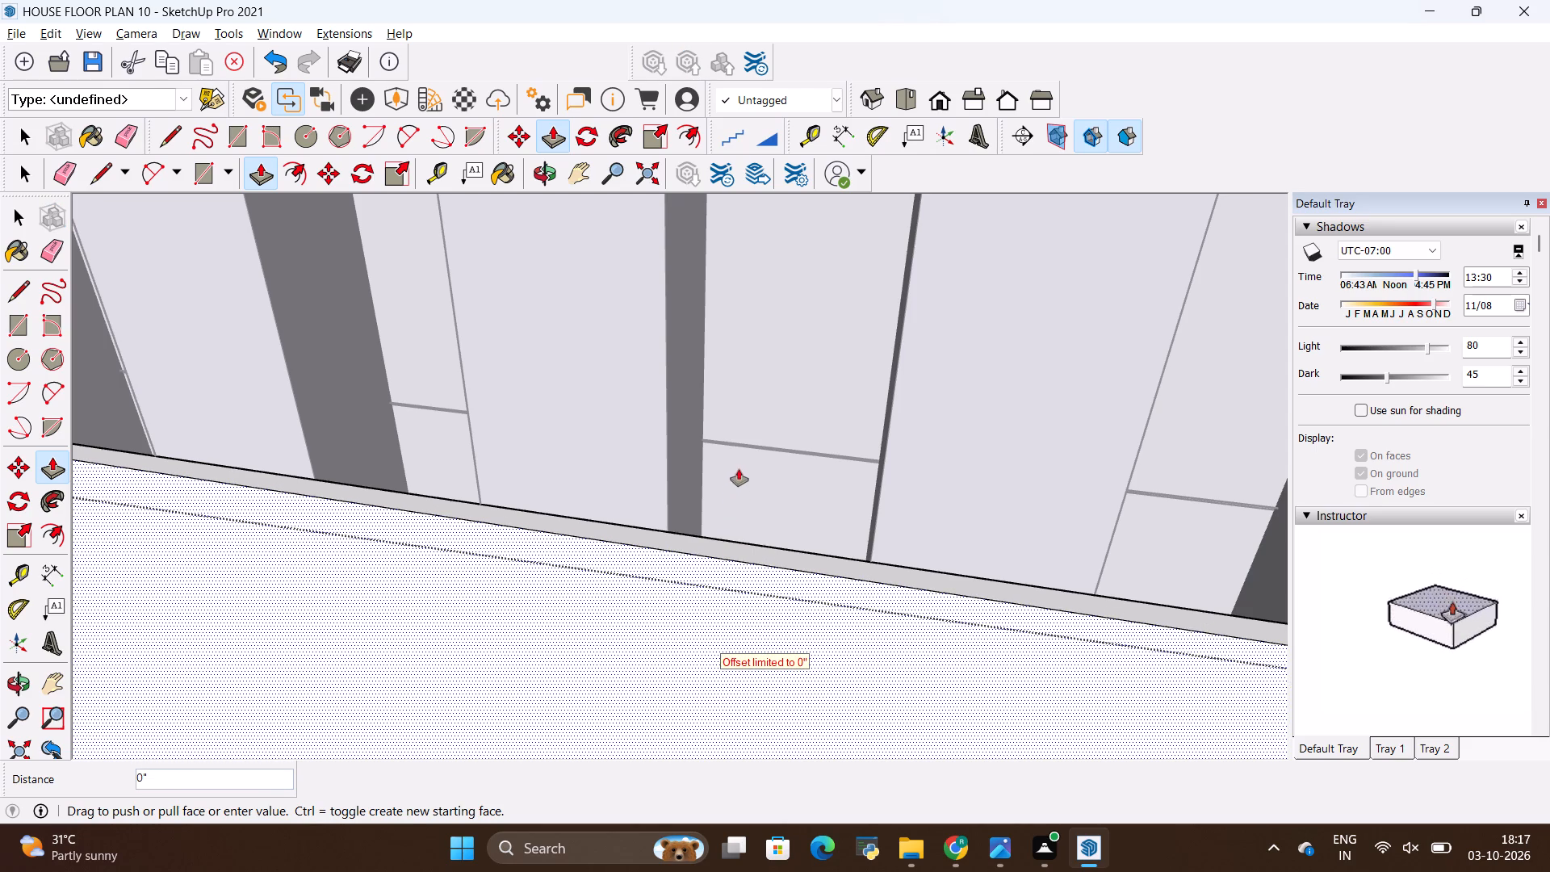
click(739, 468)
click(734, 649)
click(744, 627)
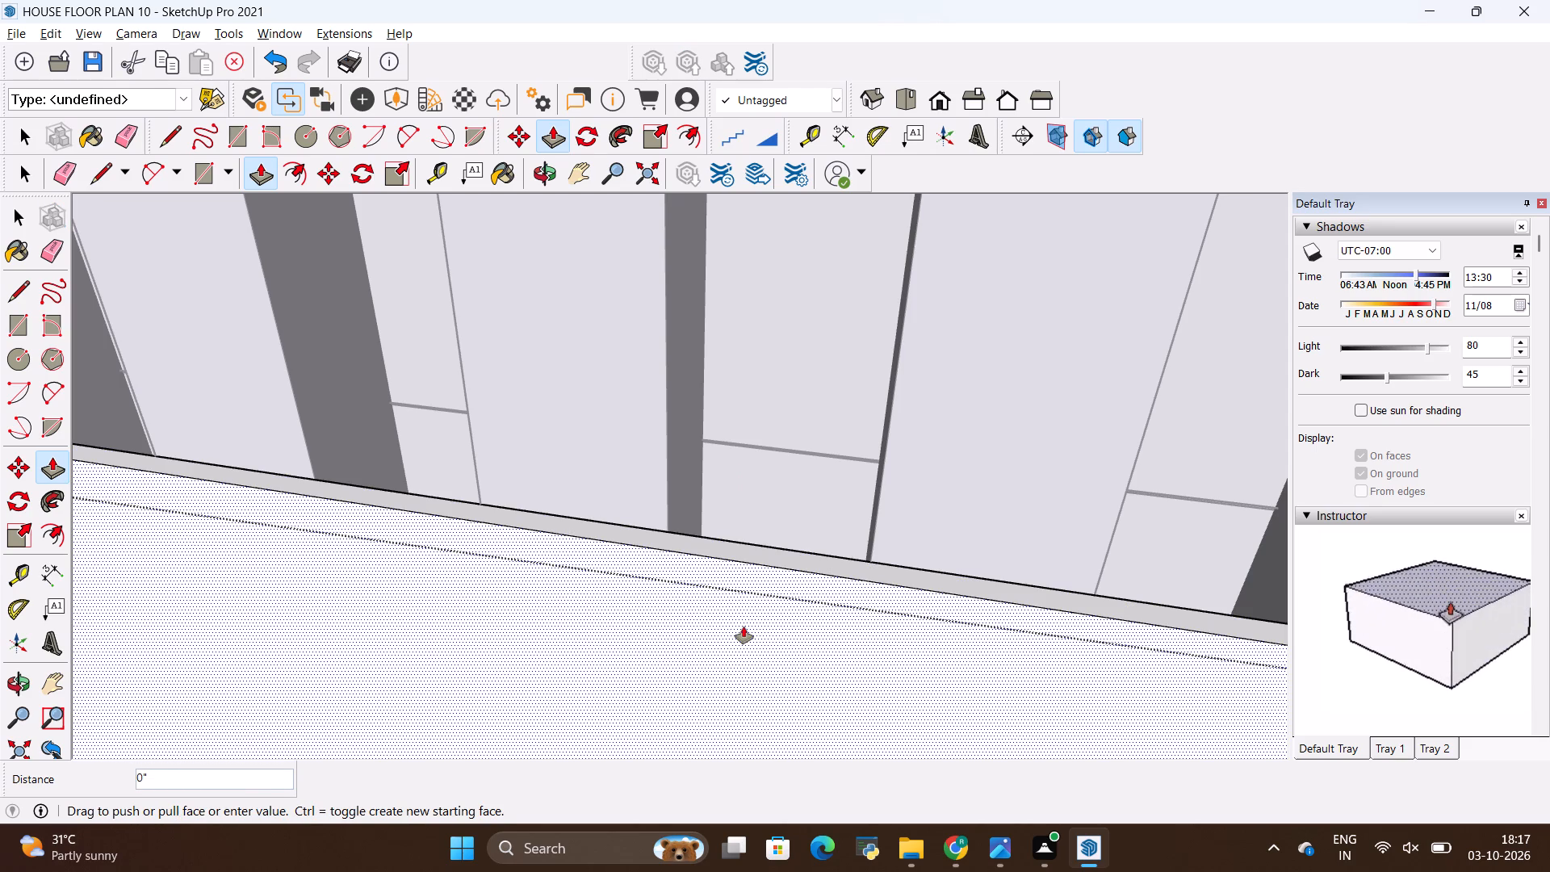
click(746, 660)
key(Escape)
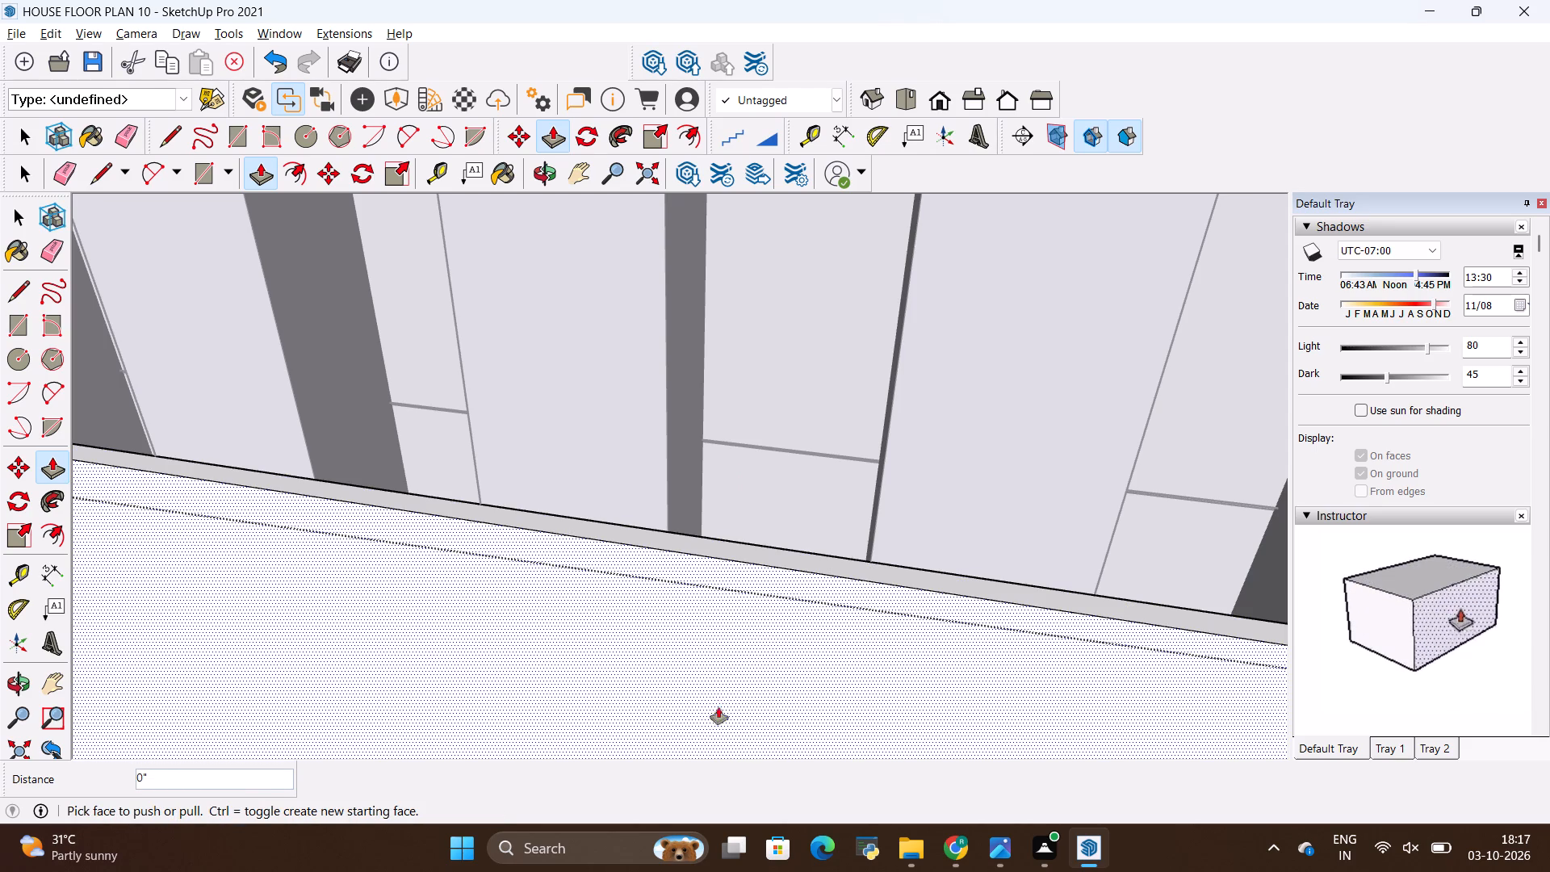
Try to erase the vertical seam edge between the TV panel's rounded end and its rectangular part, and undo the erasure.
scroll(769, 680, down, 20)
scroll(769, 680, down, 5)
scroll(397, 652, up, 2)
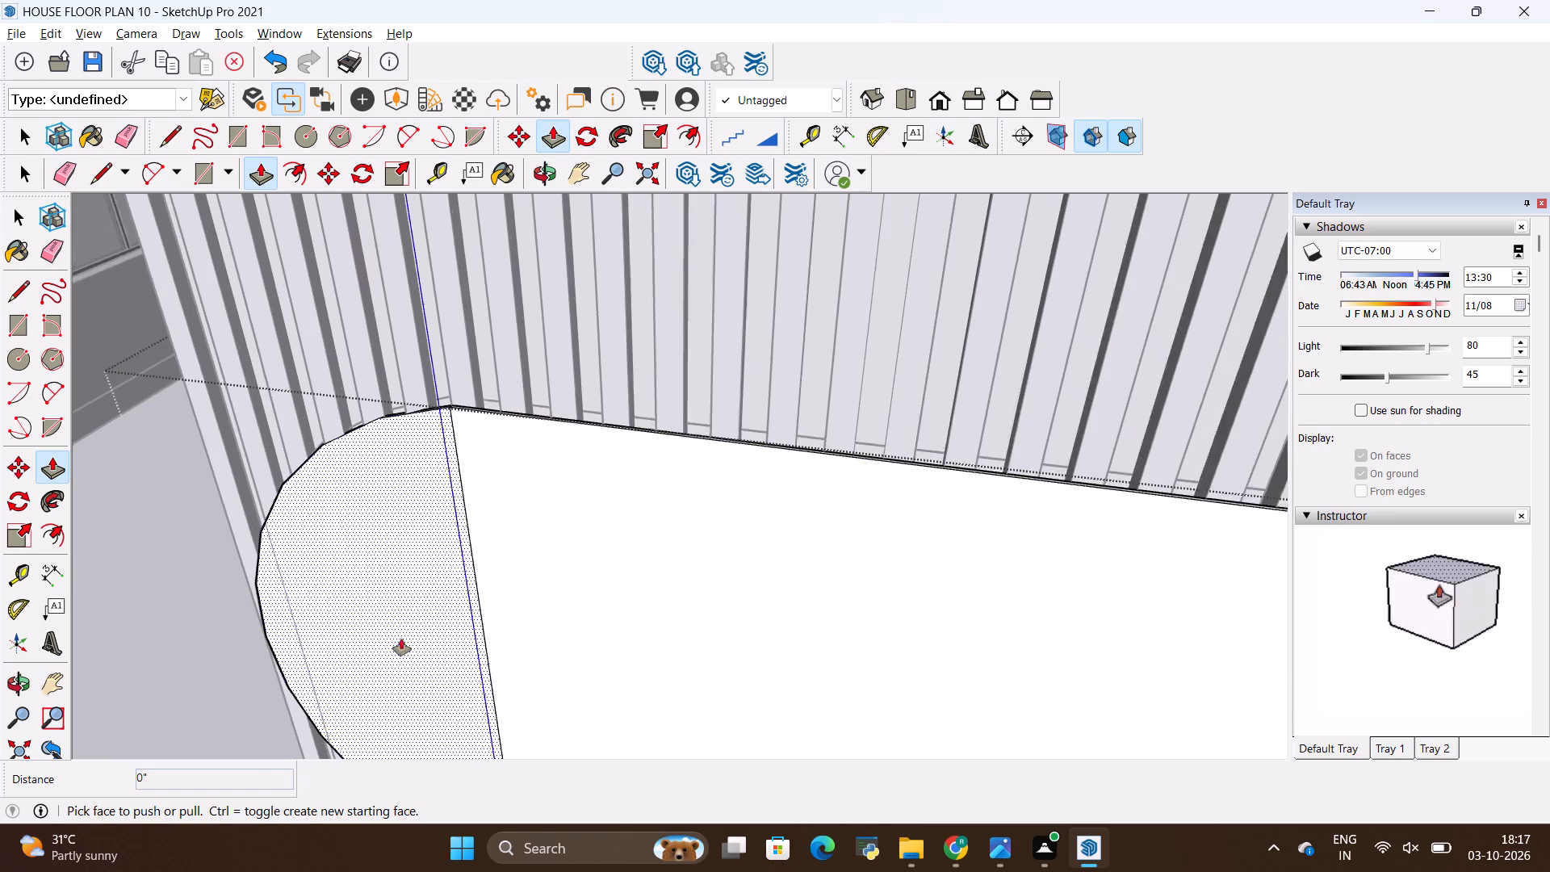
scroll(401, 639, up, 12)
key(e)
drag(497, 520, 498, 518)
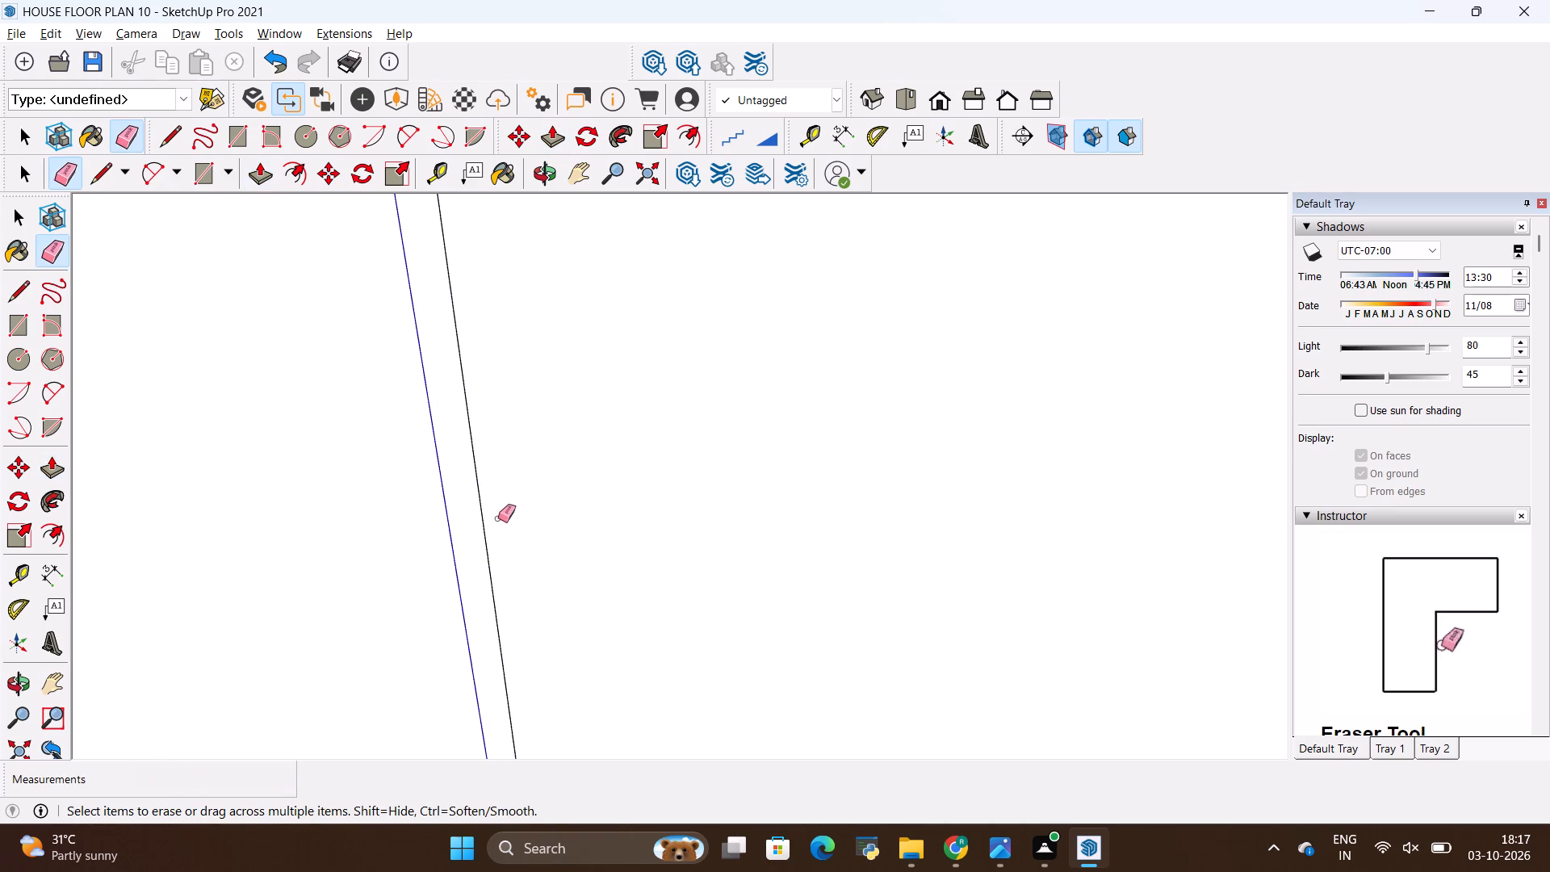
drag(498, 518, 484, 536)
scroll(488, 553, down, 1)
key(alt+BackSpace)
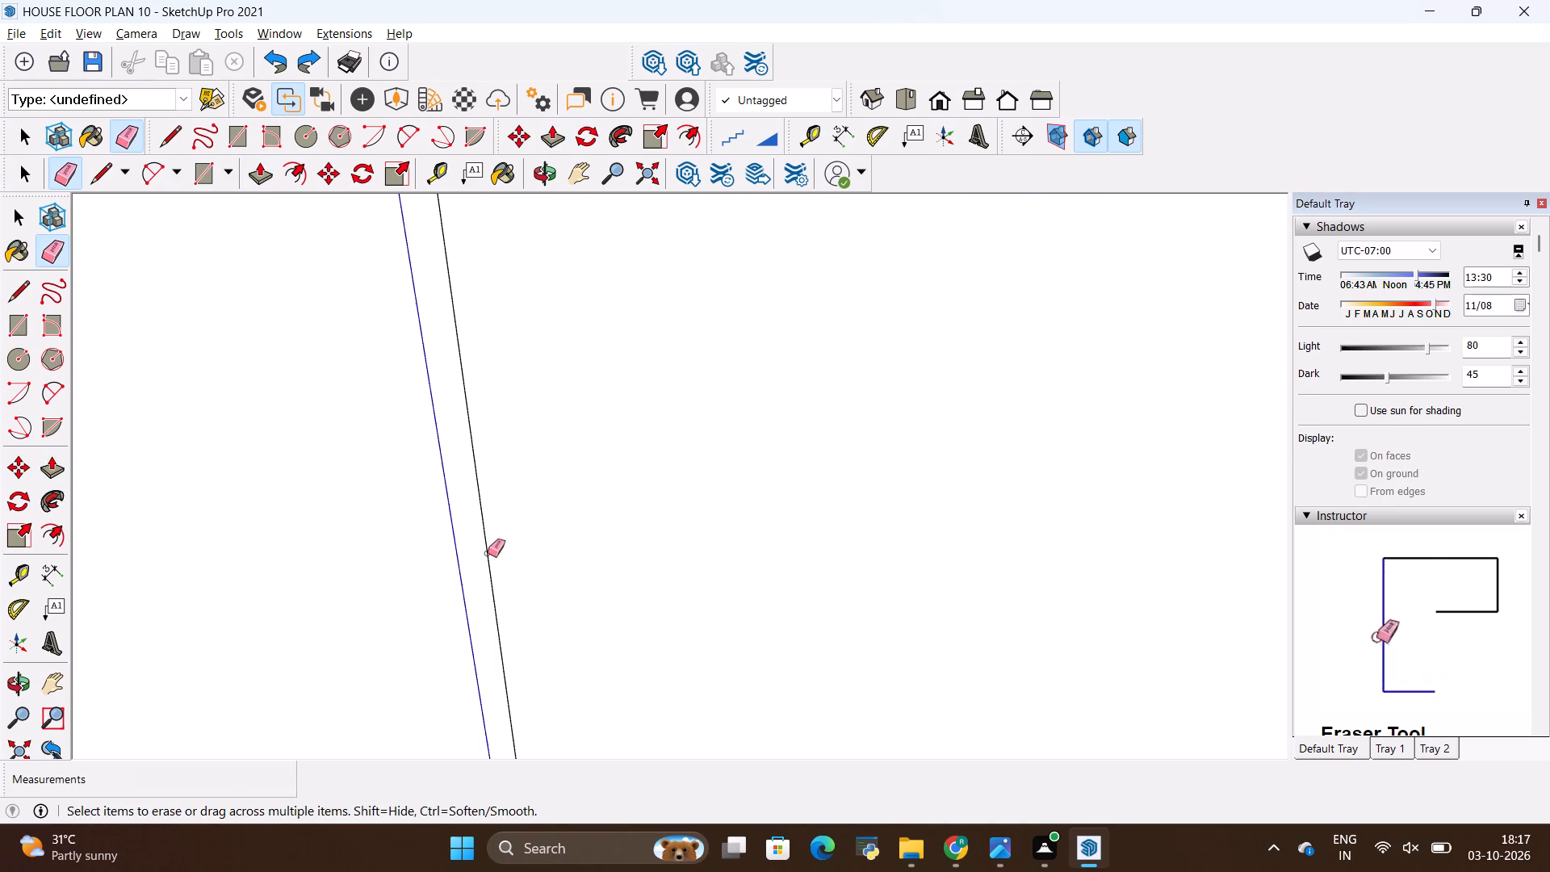
Examine the upper corner where the rounded end meets the rectangular part, and the panel's overall shape against the slats.
scroll(429, 530, down, 10)
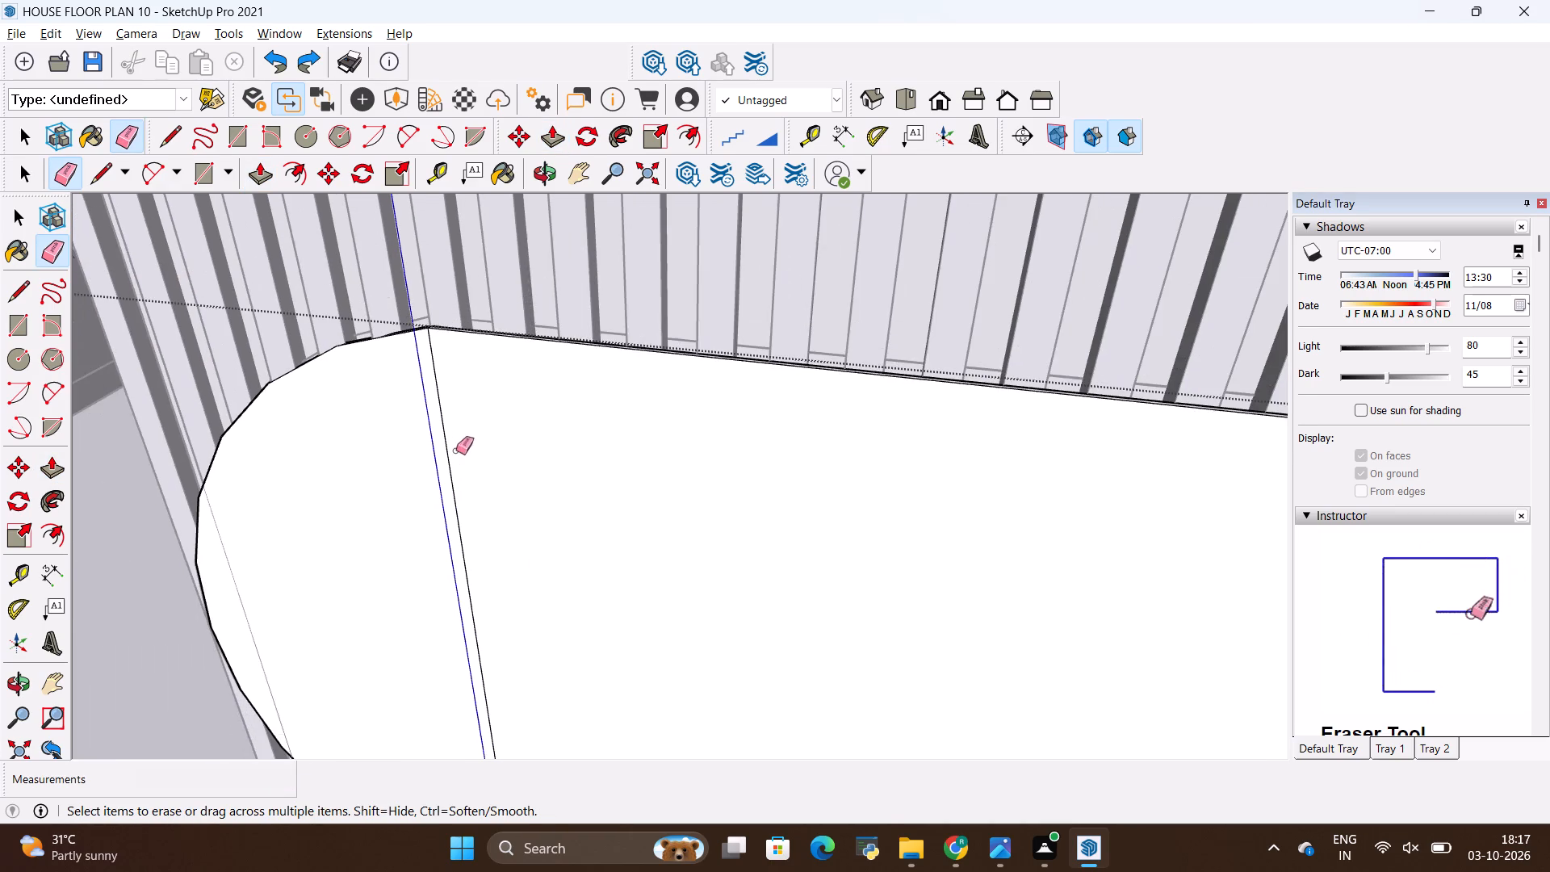
scroll(421, 374, up, 20)
scroll(421, 374, up, 2)
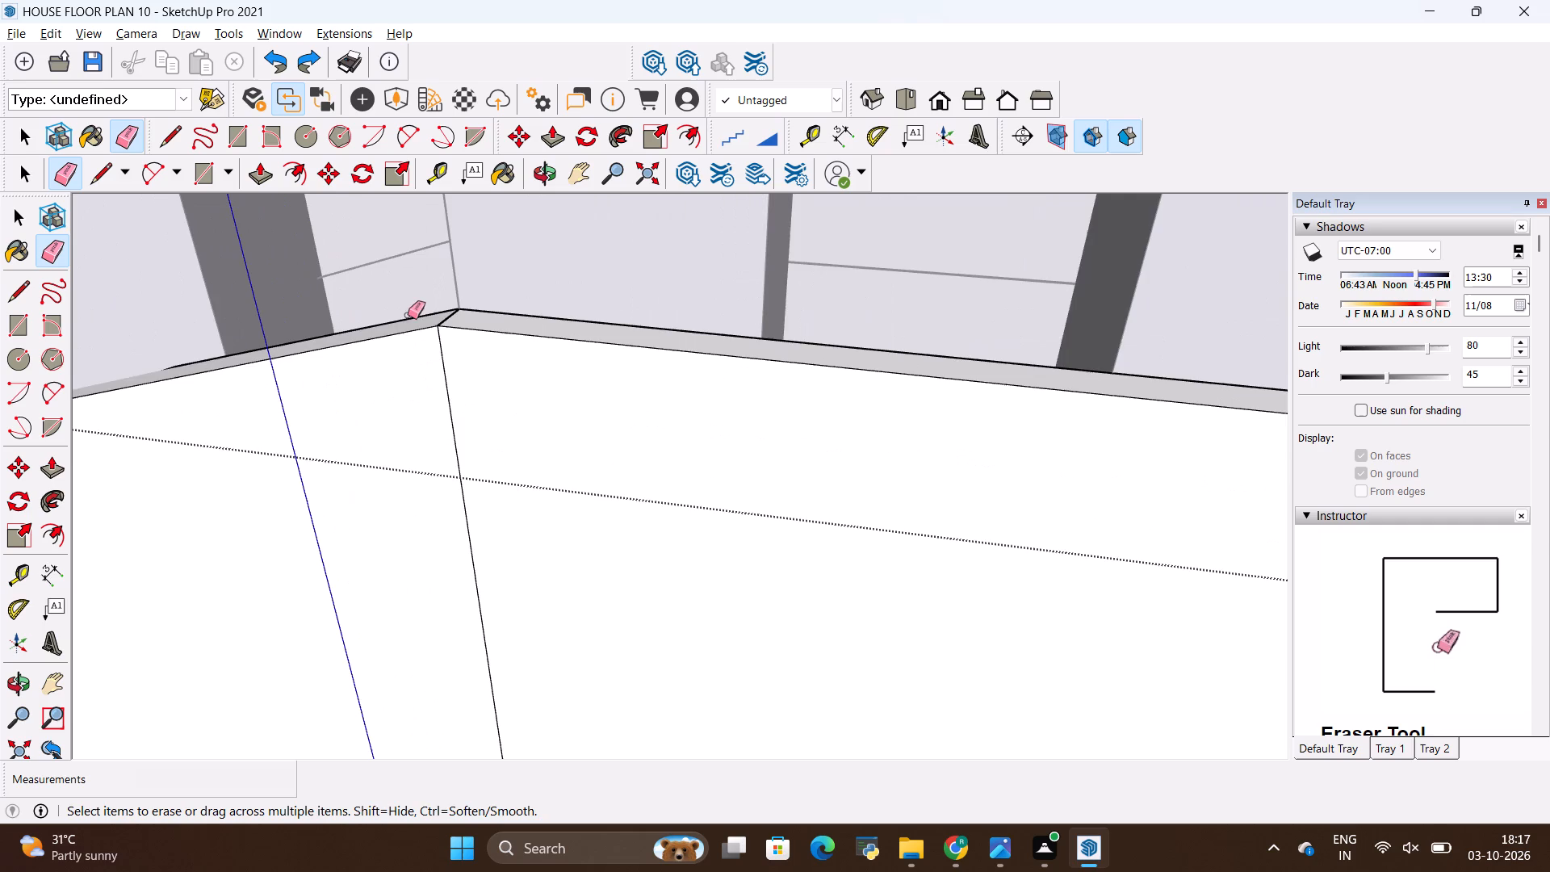
scroll(408, 315, up, 15)
scroll(477, 445, down, 4)
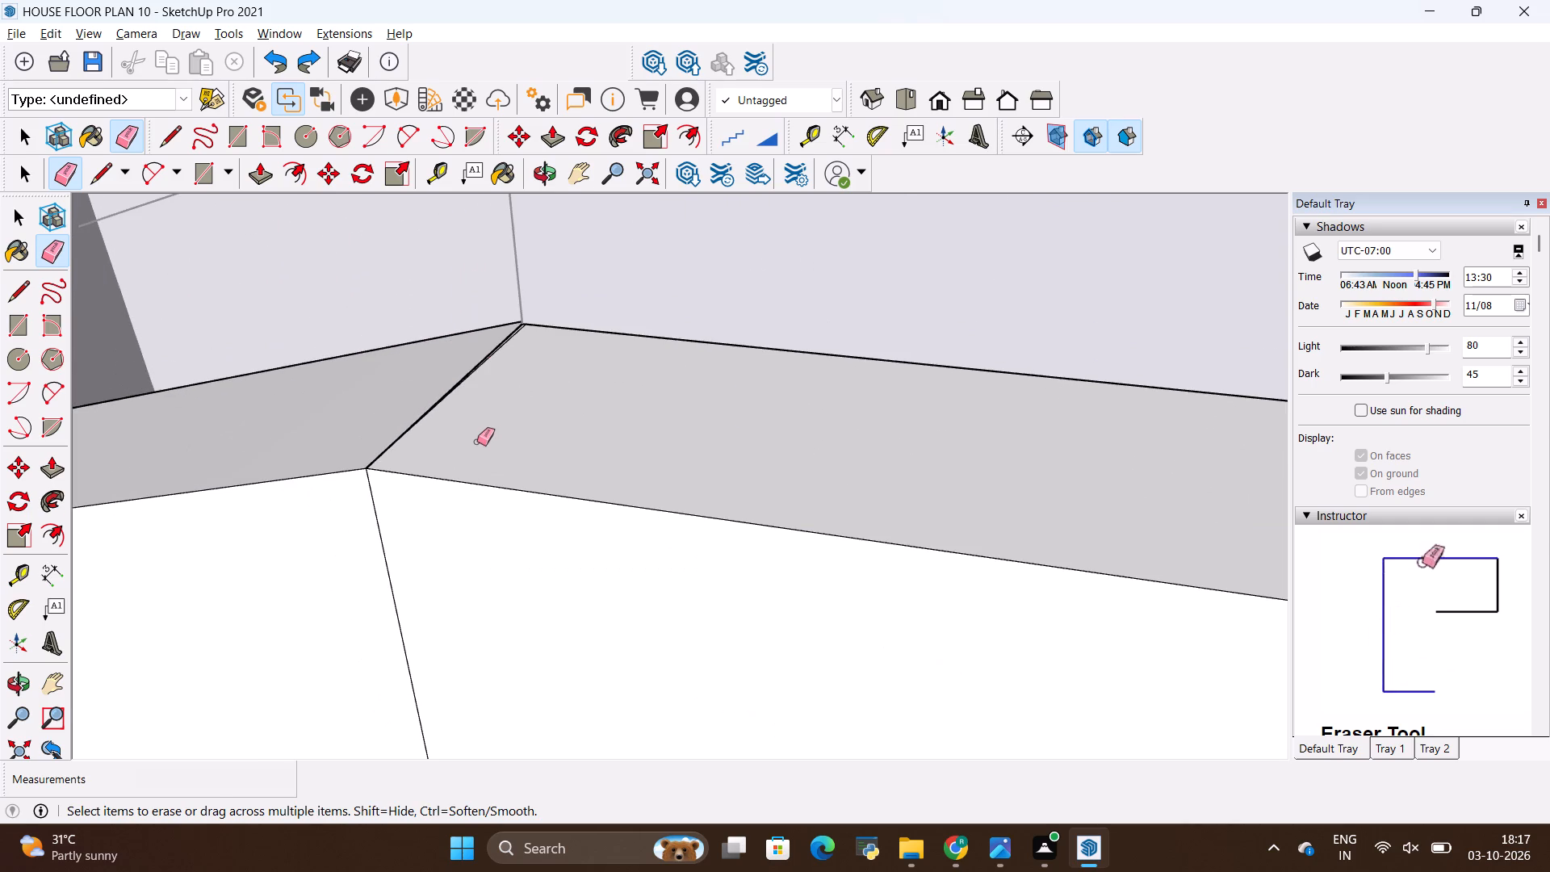
middle_drag(453, 560, 568, 380)
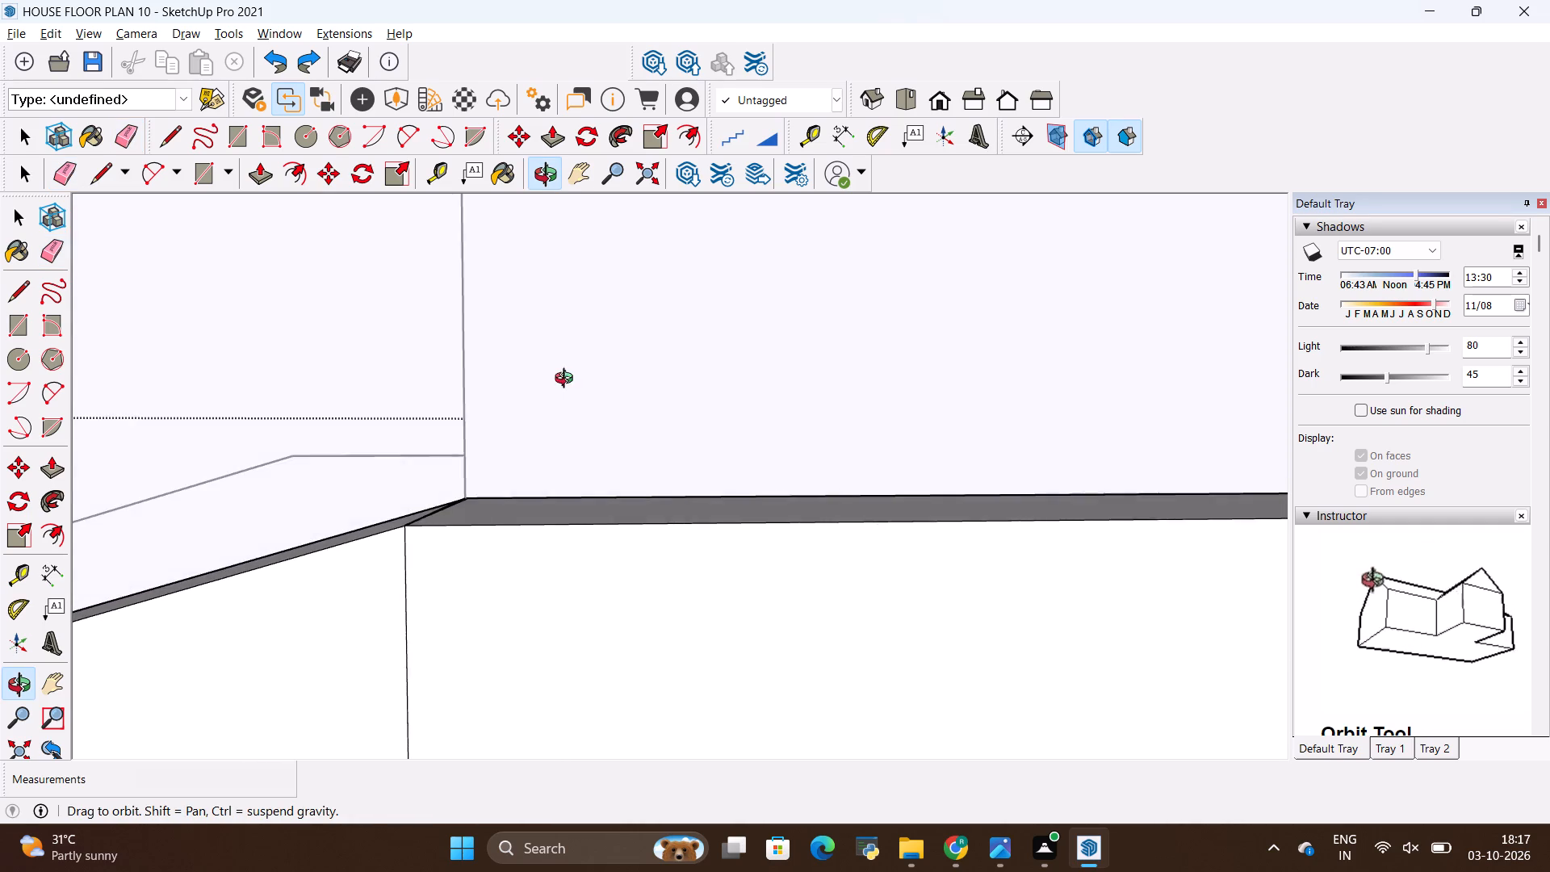
middle_drag(568, 380, 559, 384)
scroll(360, 502, down, 16)
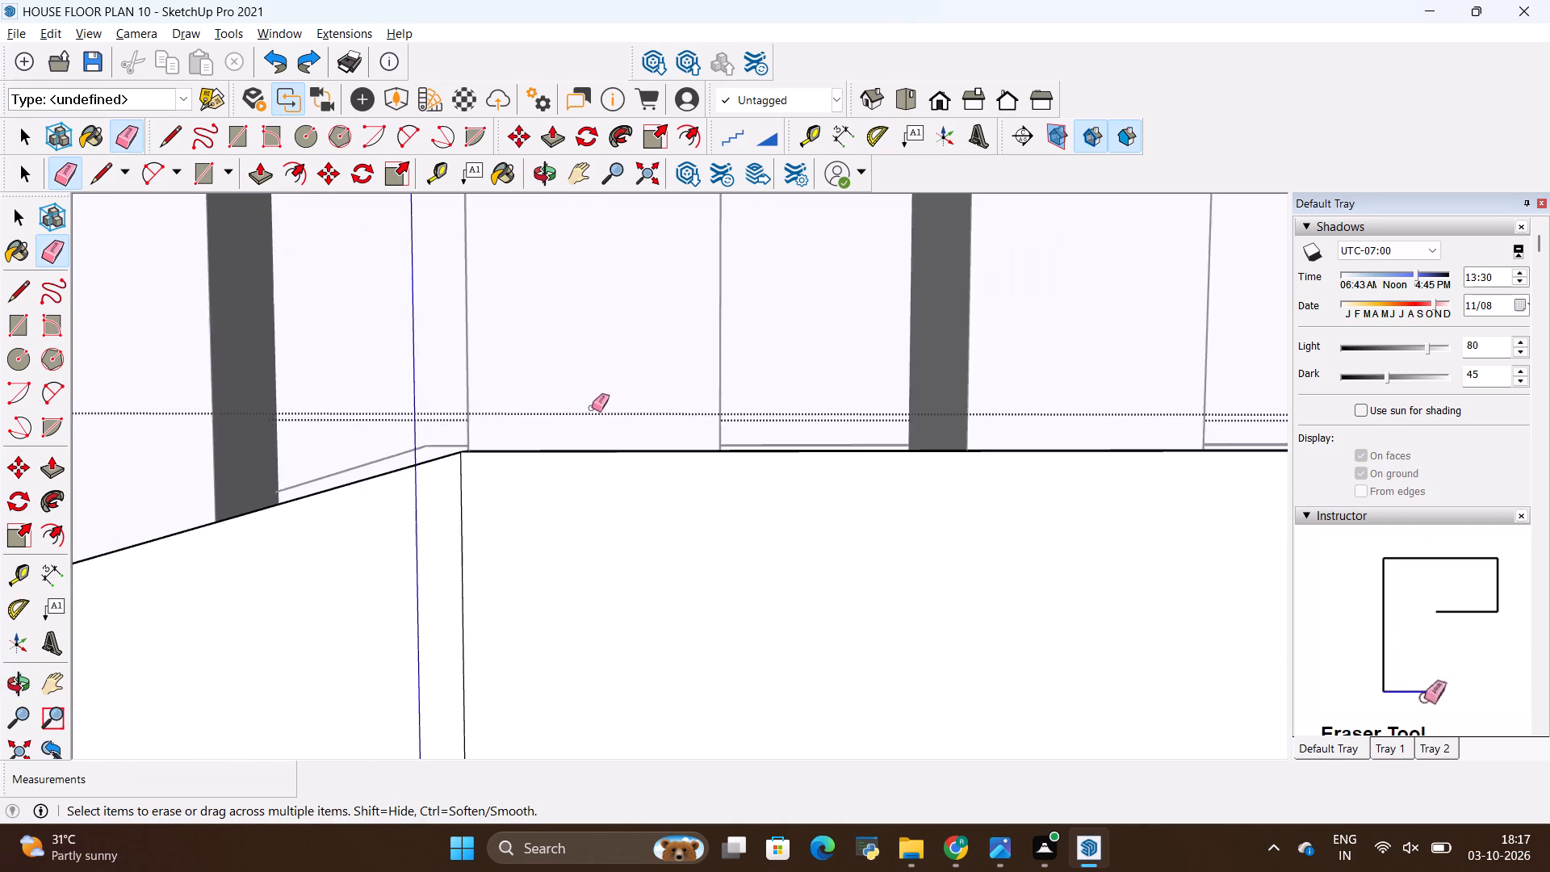
scroll(592, 408, down, 16)
scroll(660, 390, down, 17)
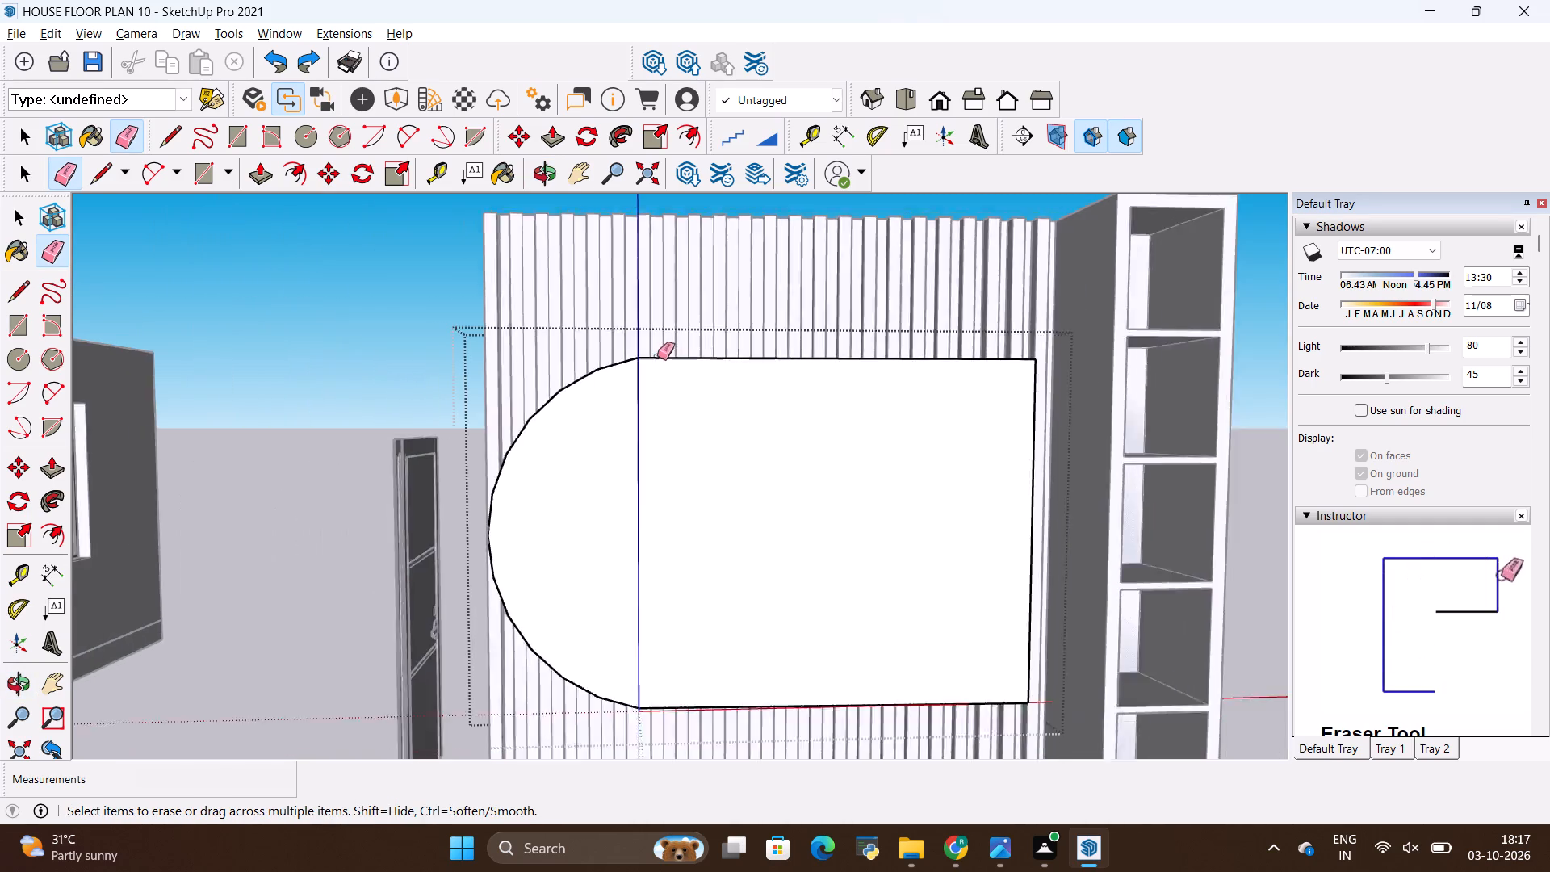
scroll(657, 356, down, 3)
middle_drag(733, 529, 646, 615)
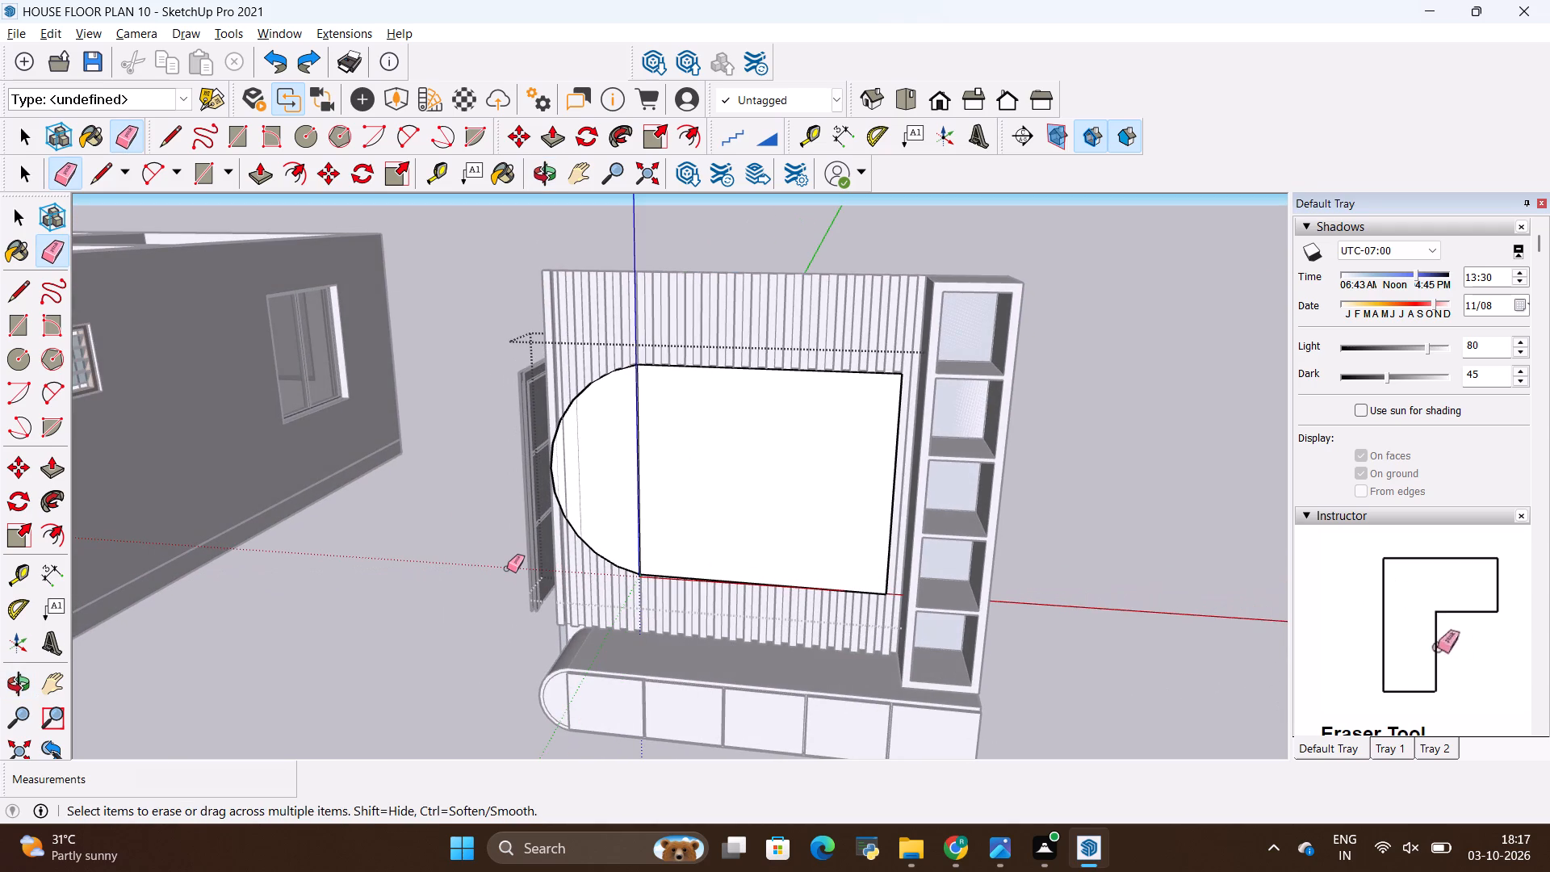
Close the TV panel group and compare the panel's rounded end with the reference photo.
key(space)
click(438, 637)
scroll(641, 421, up, 3)
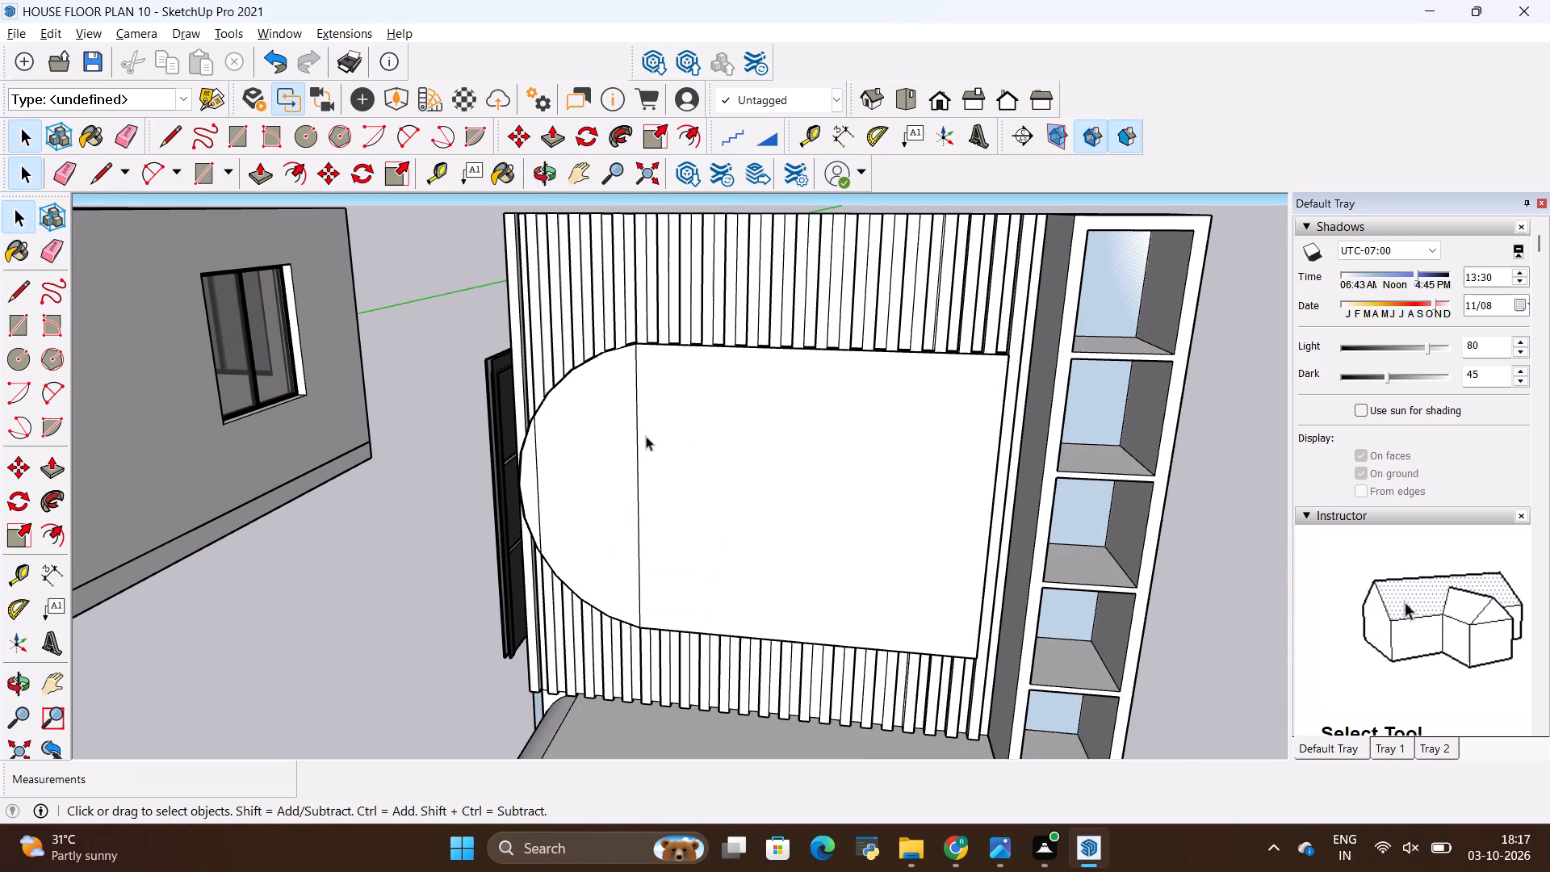
key(alt+Tab)
key(alt+Tab)
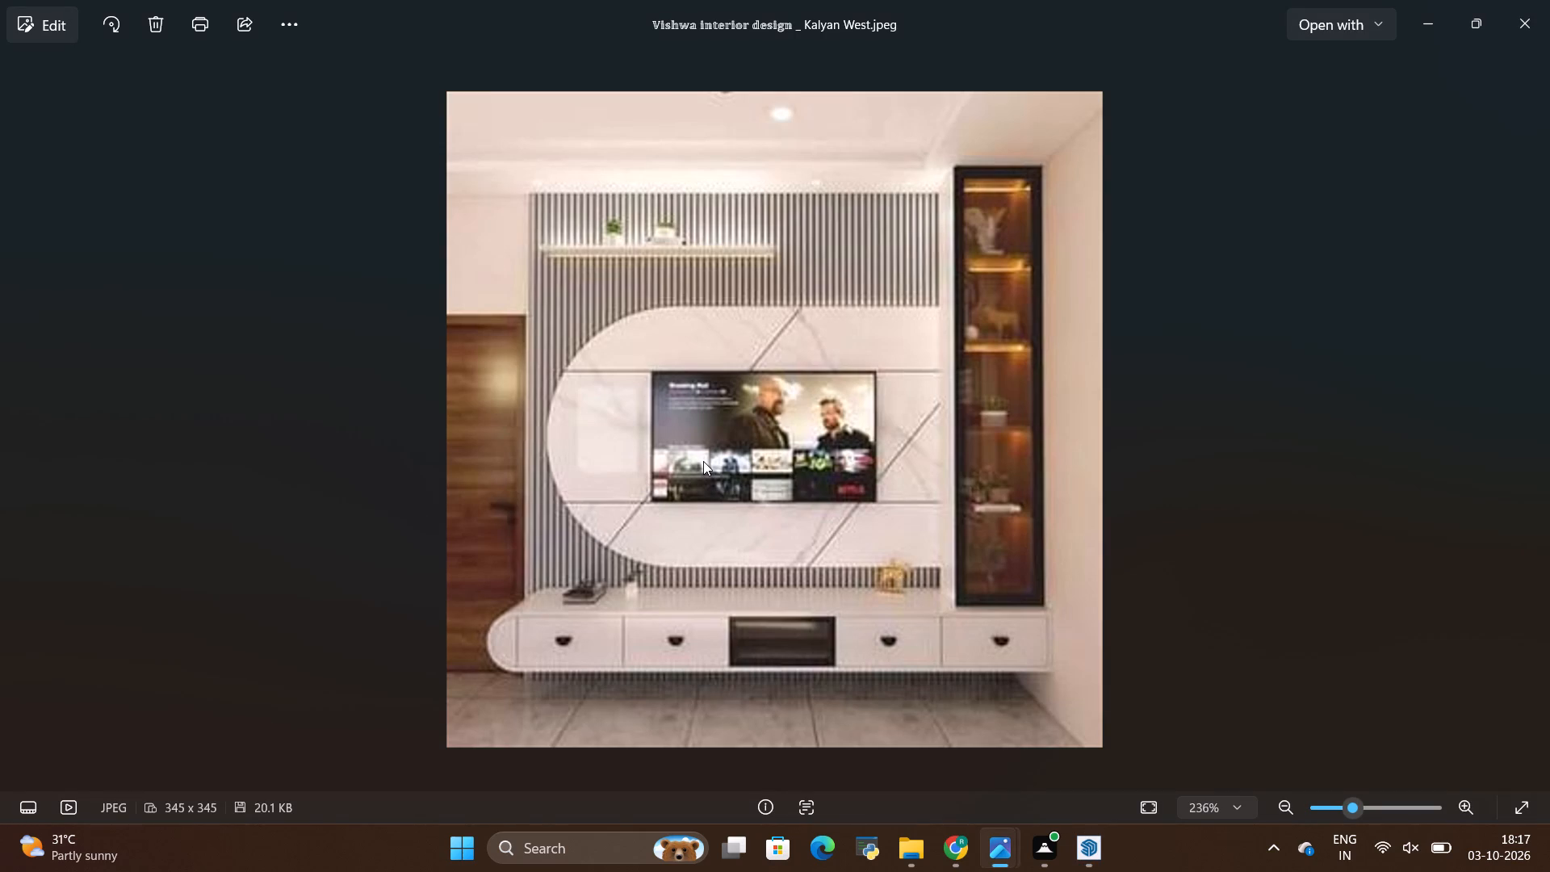
scroll(844, 420, up, 3)
scroll(726, 397, down, 3)
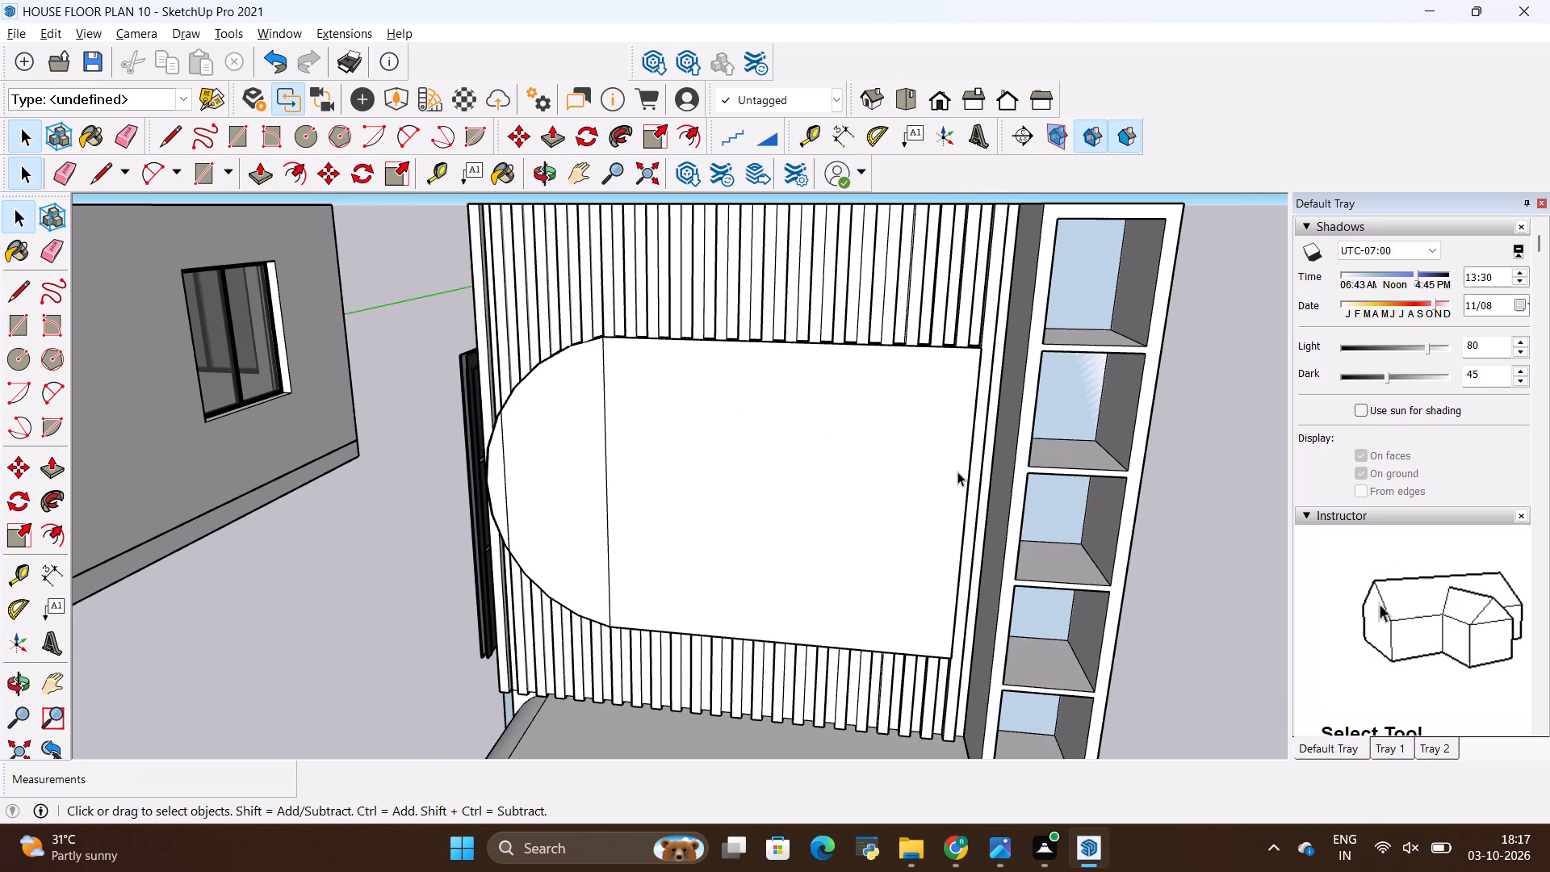
middle_drag(580, 421, 756, 391)
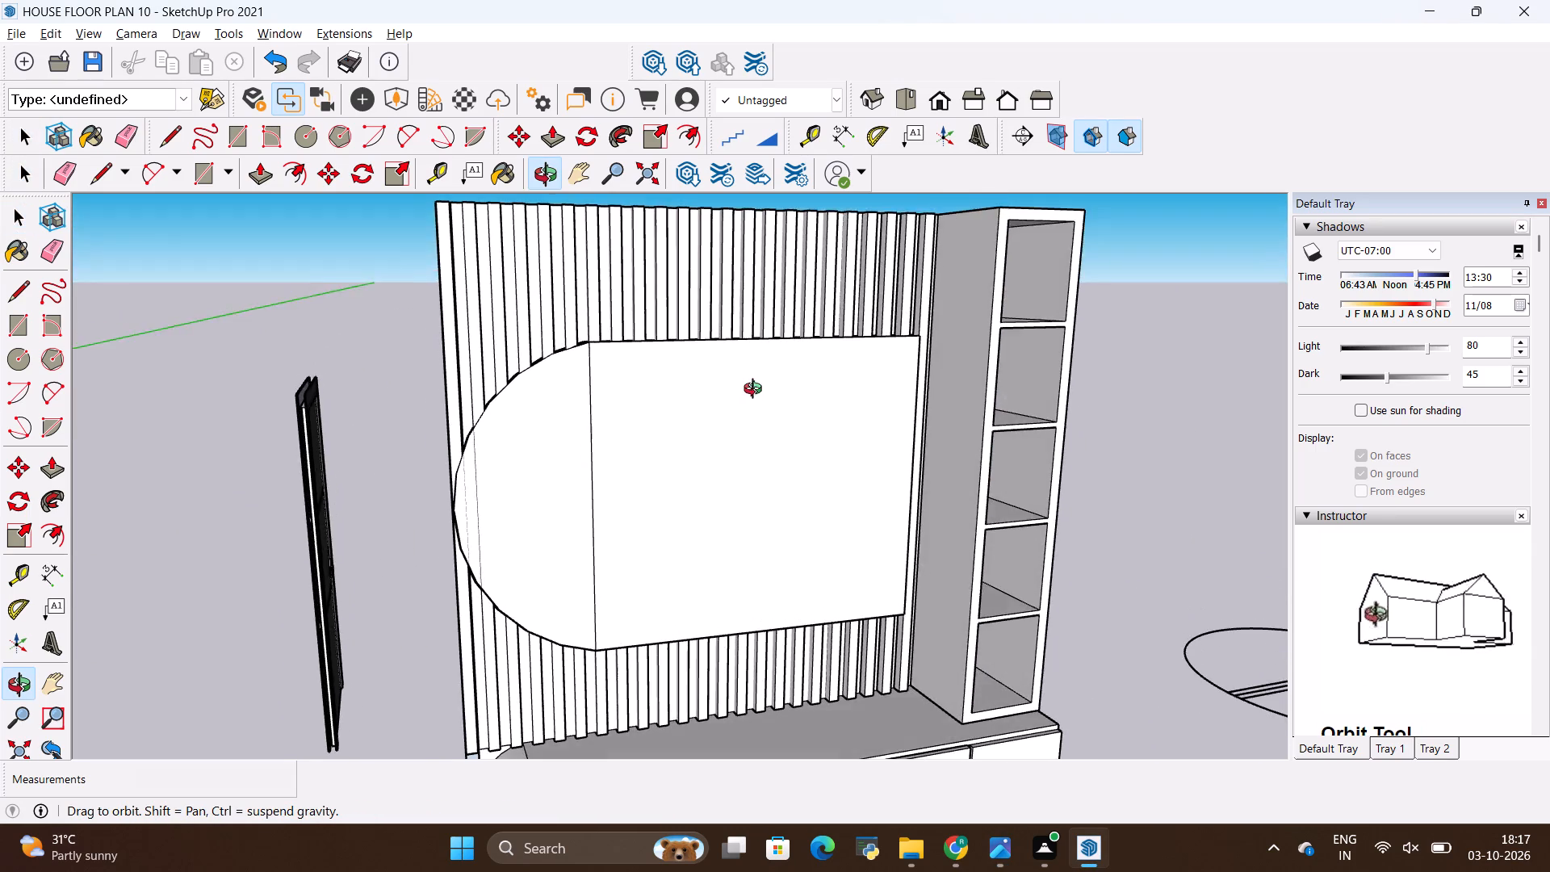
middle_drag(756, 391, 630, 459)
scroll(492, 495, up, 10)
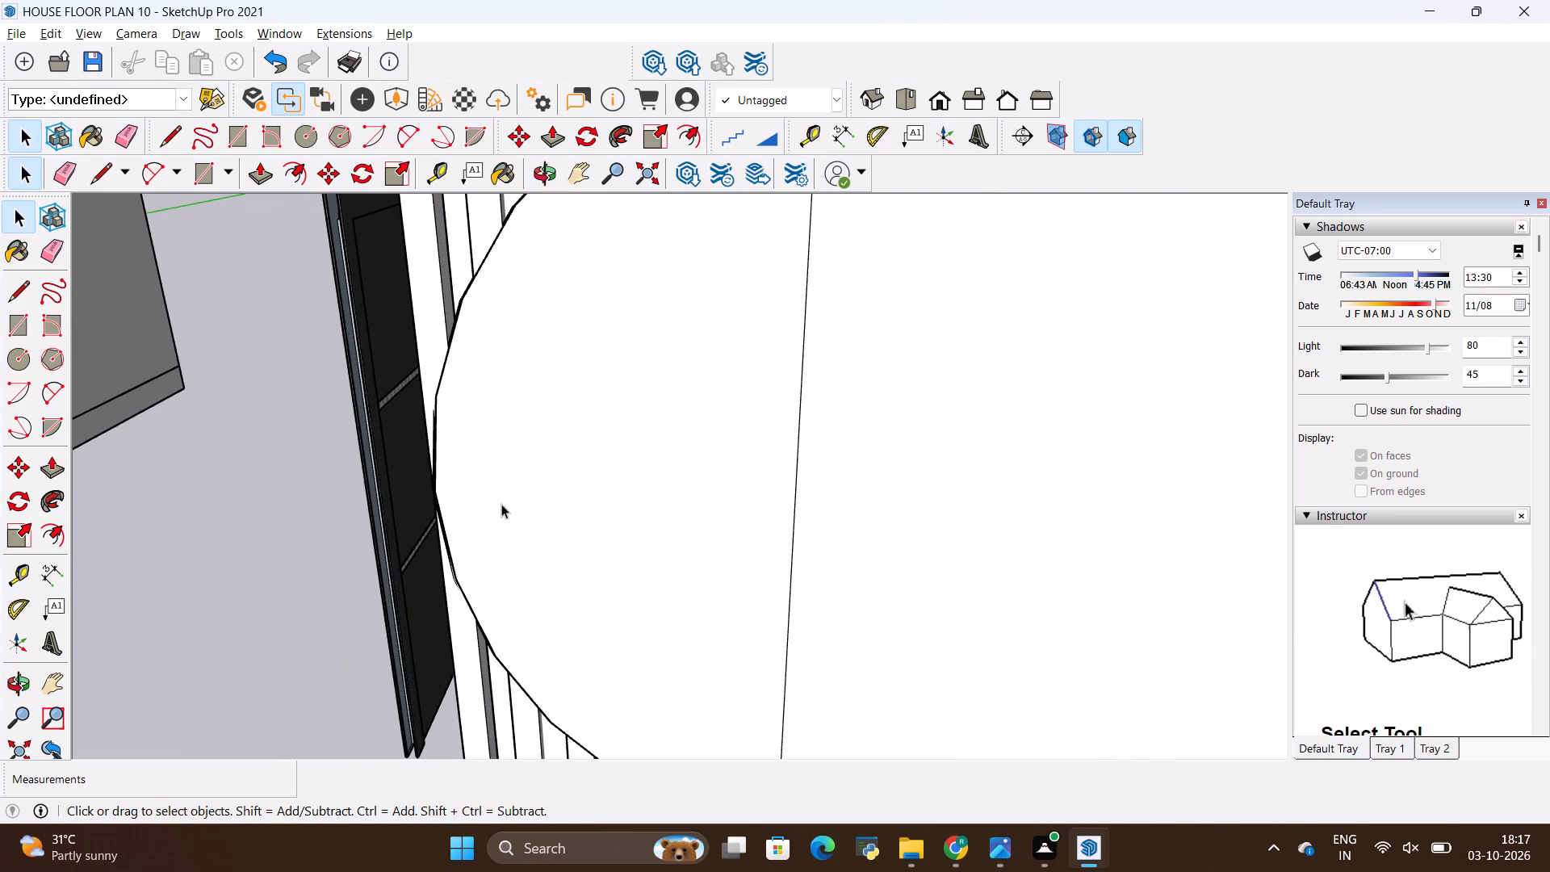
scroll(496, 543, down, 9)
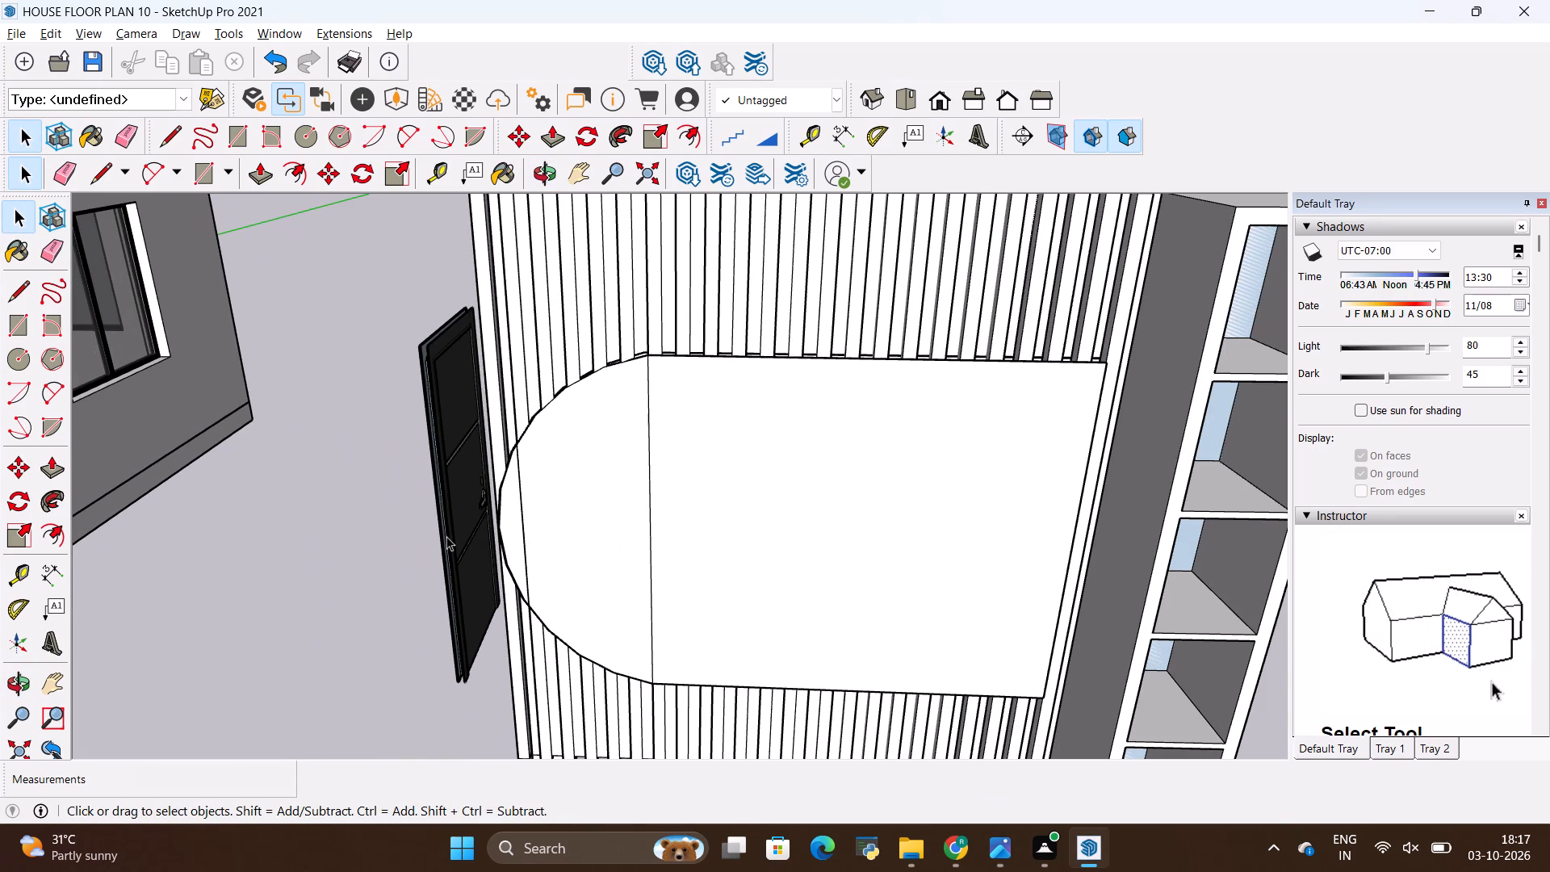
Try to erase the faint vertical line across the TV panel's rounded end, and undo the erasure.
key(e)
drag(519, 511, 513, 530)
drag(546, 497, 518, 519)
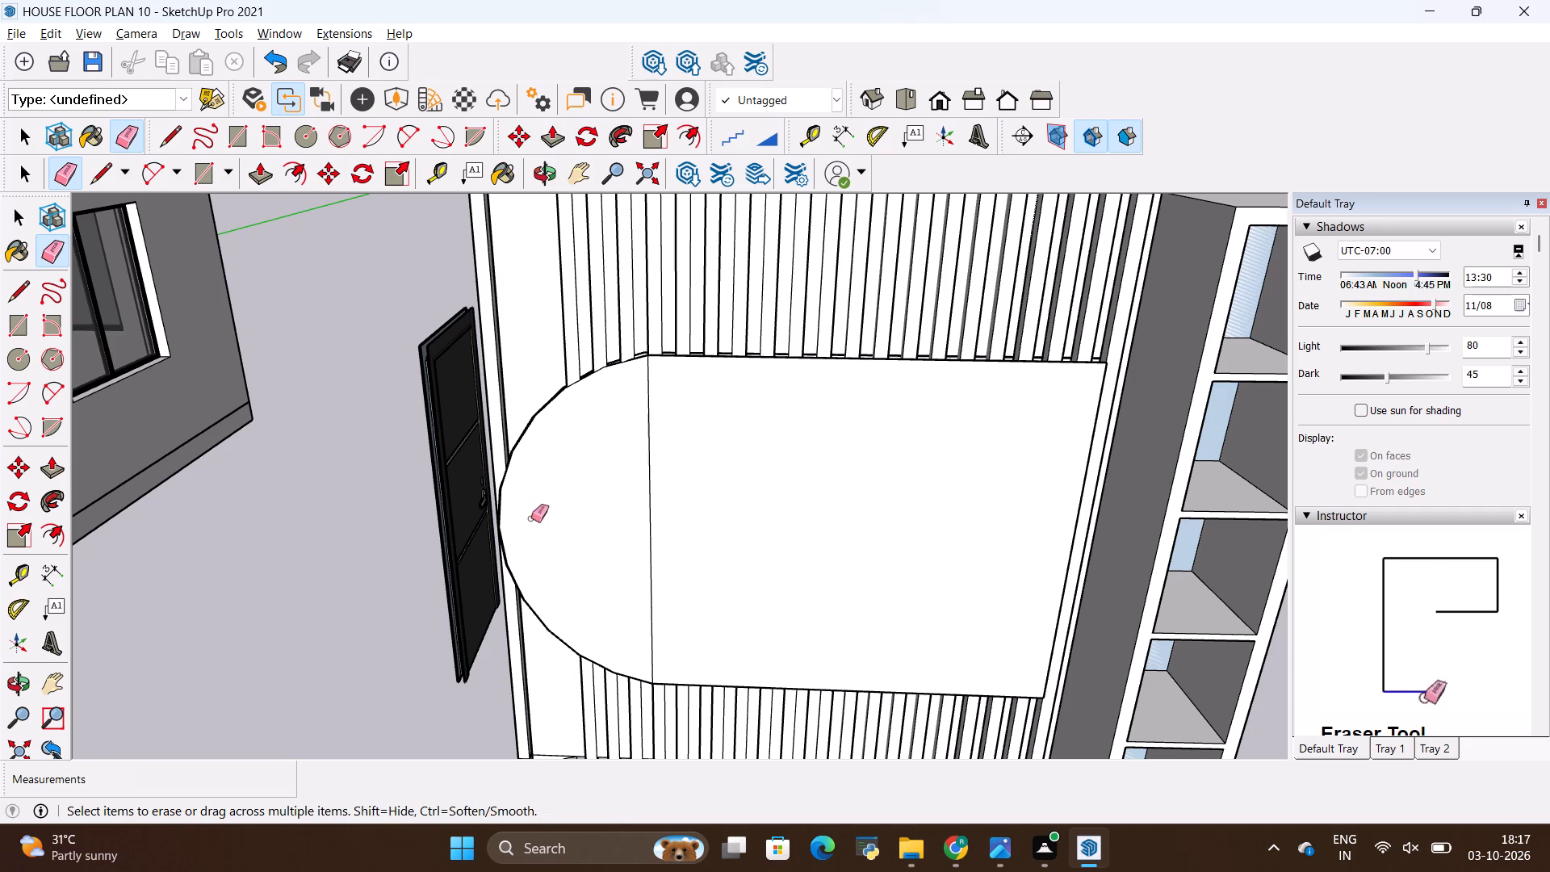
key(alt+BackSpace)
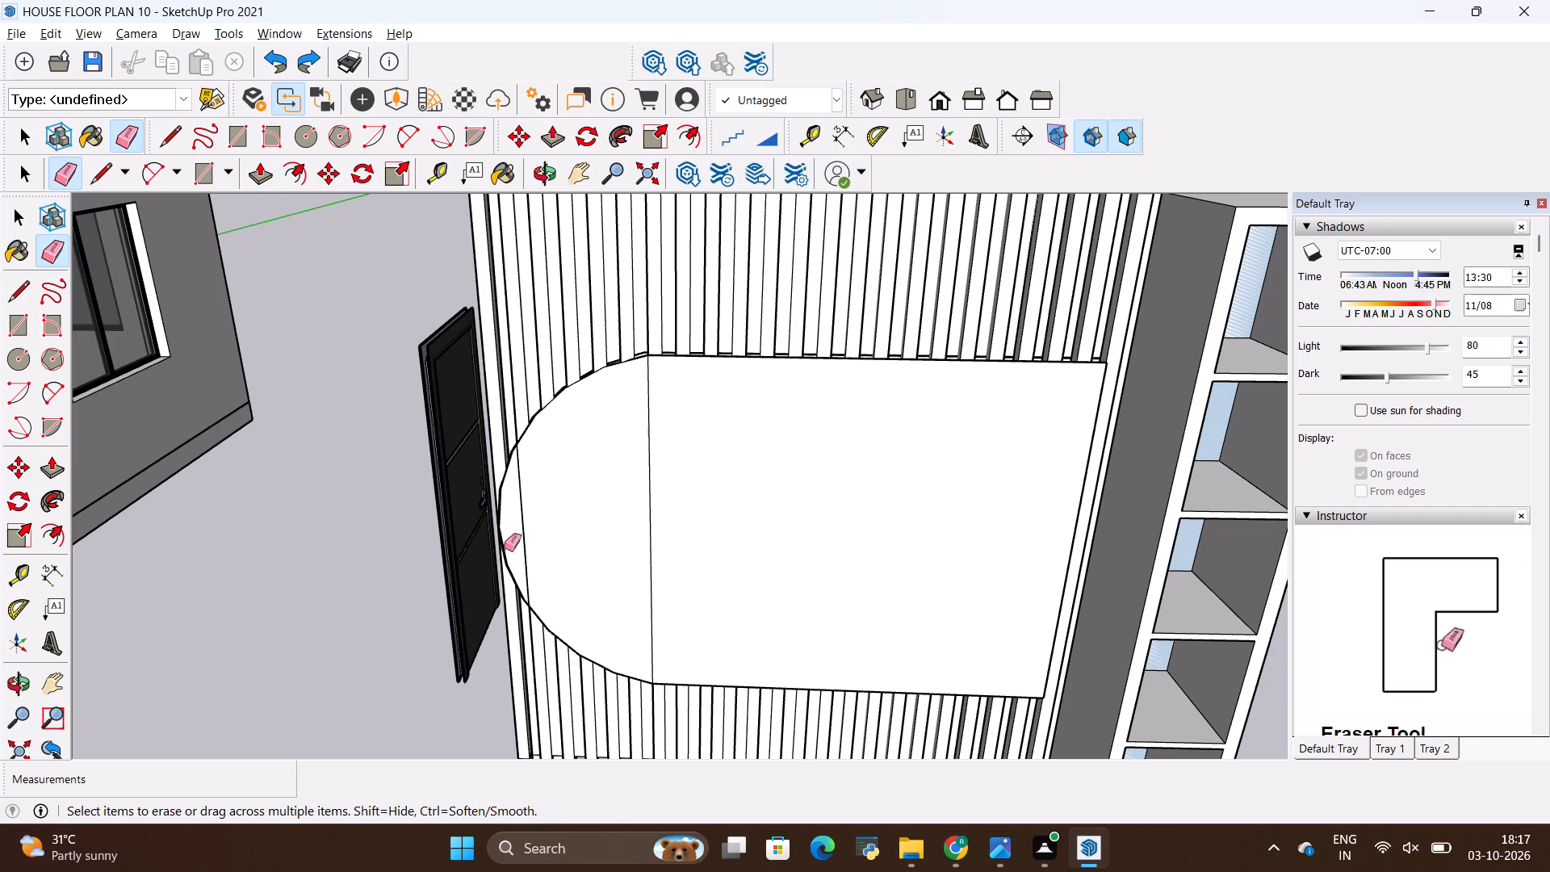
Reopen the TV panel group and extrude the half-round end's front face by 0.3" with Push/Pull.
scroll(445, 554, down, 4)
middle_drag(403, 600, 604, 517)
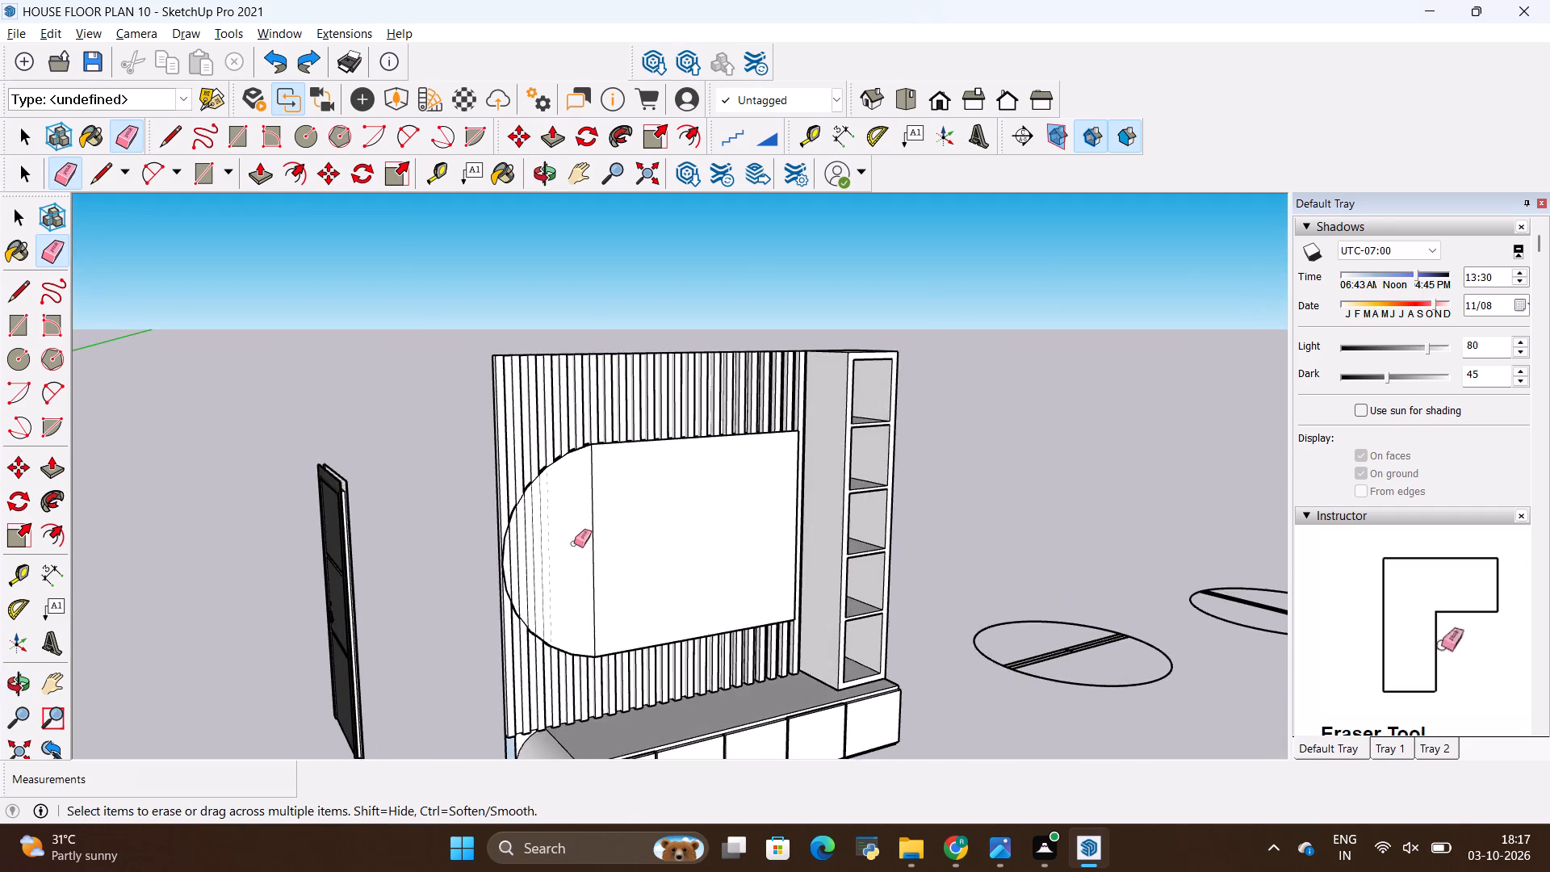
scroll(573, 544, up, 8)
middle_drag(599, 540, 530, 626)
key(space)
click(547, 576)
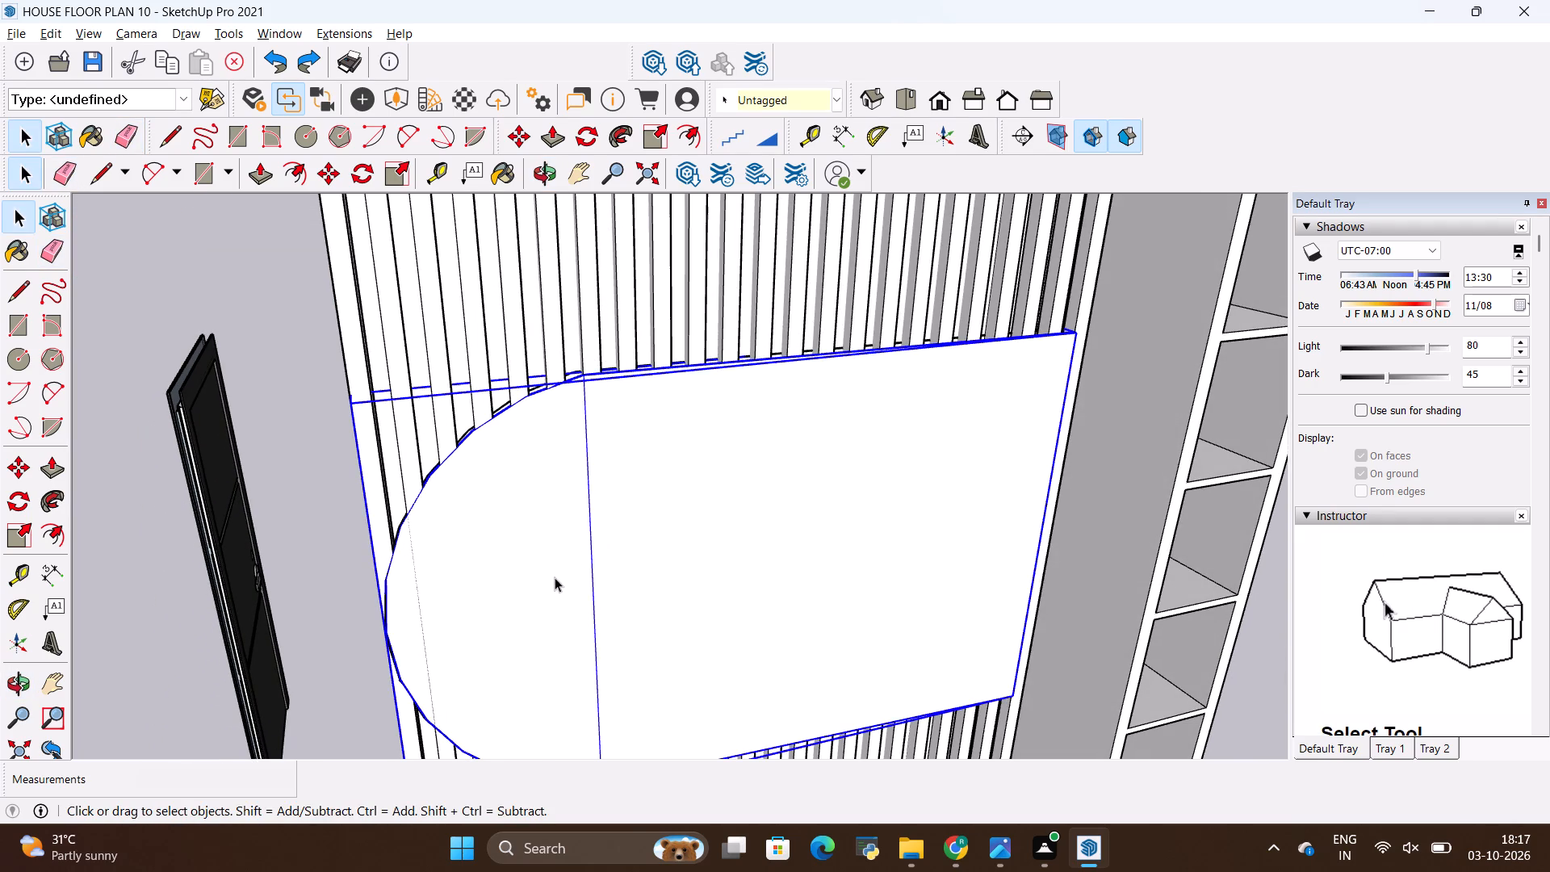
double_click(592, 576)
scroll(549, 587, up, 3)
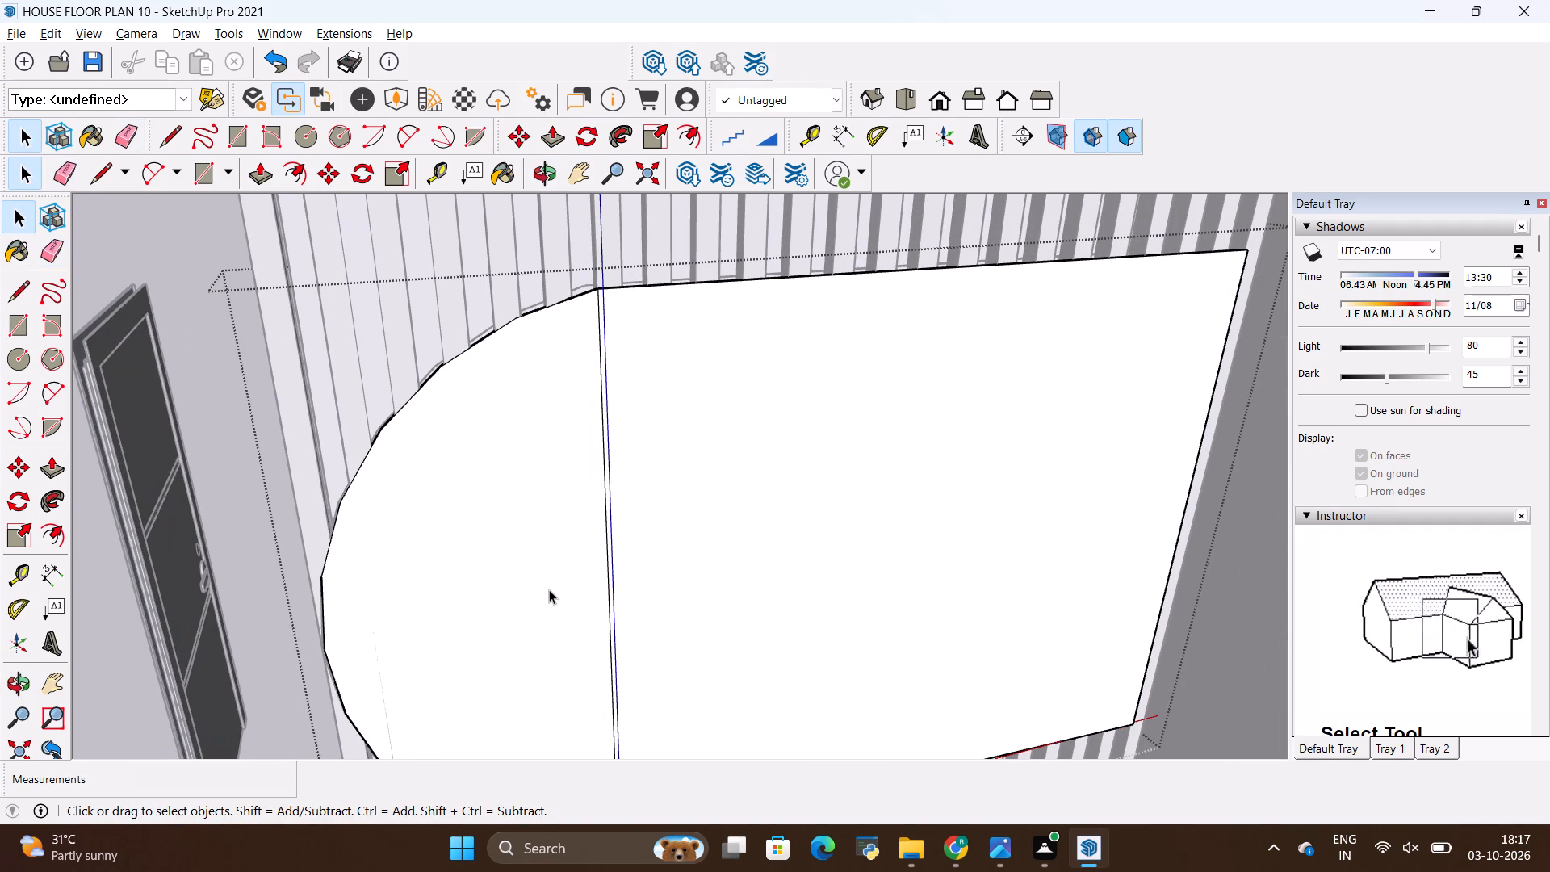
key(p)
click(547, 593)
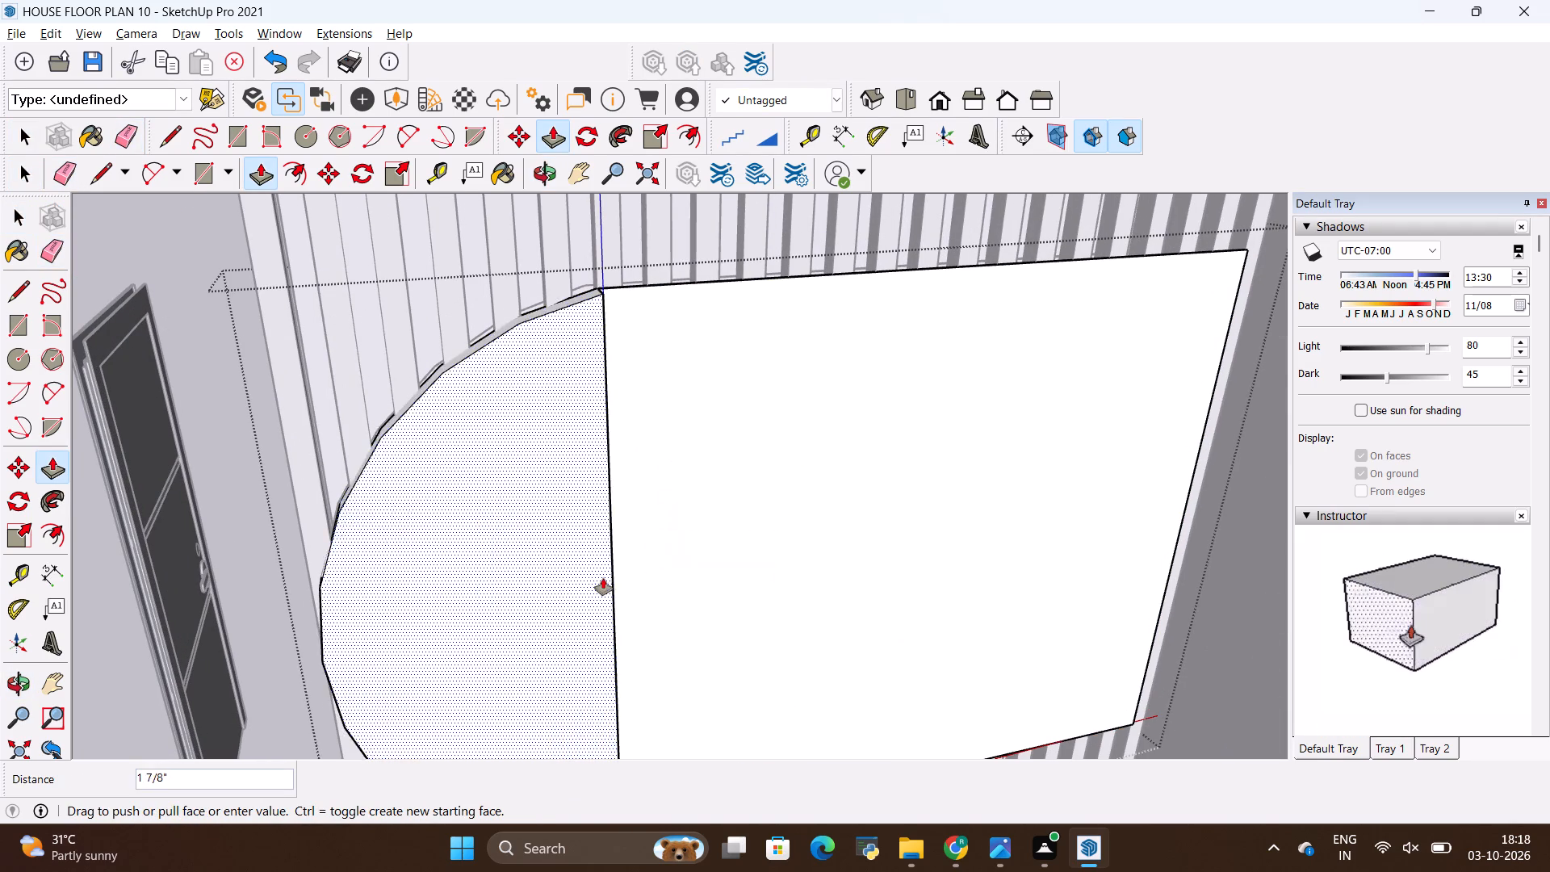
key(BackSpace)
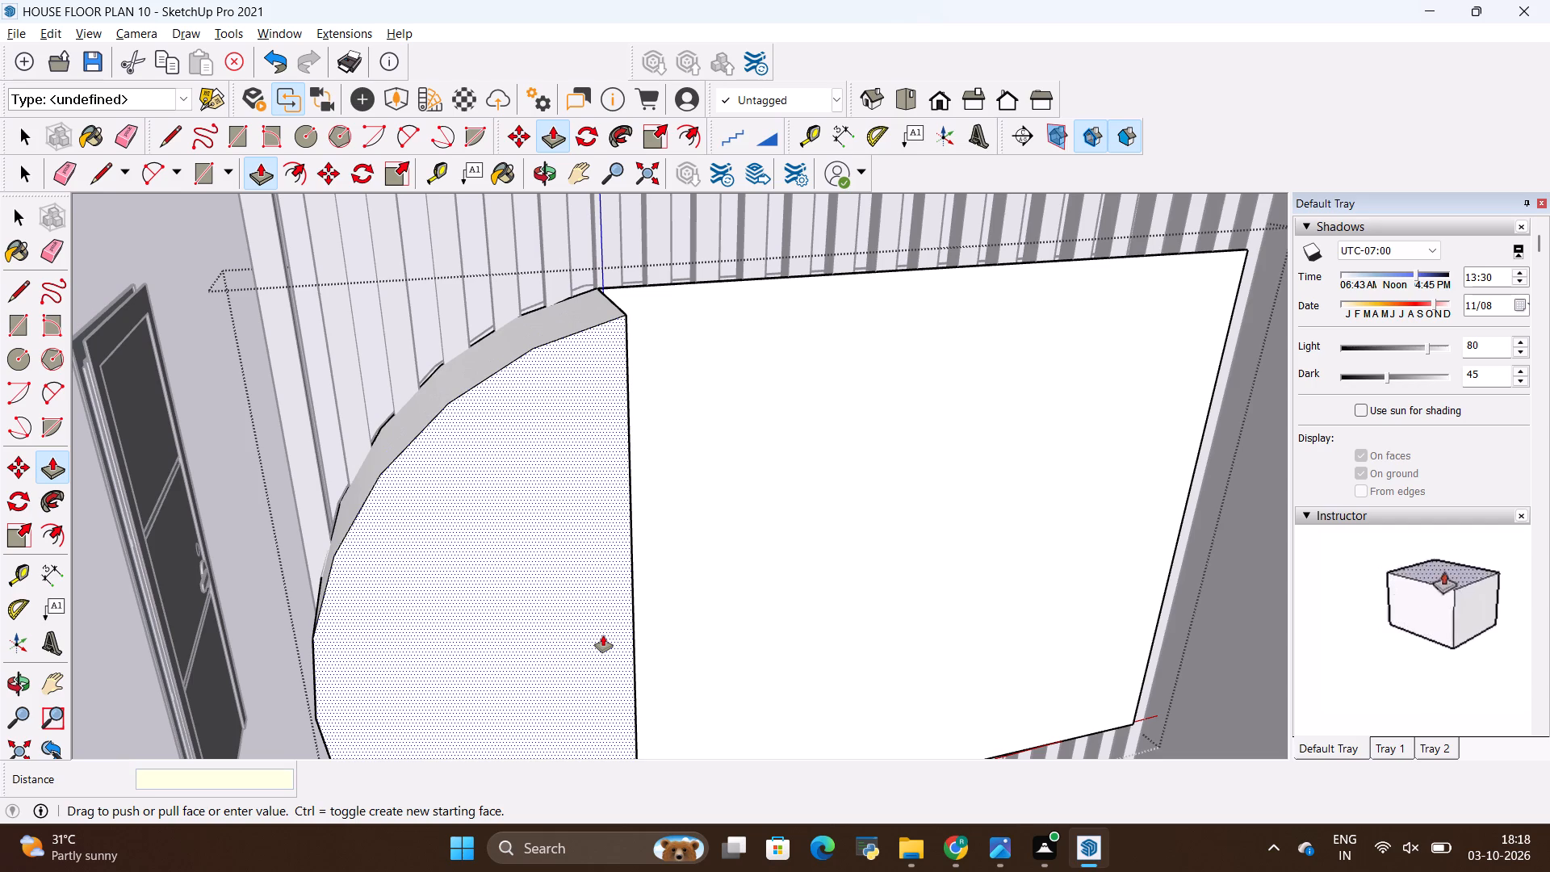
text(.3)
key(shift+quotedbl)
key(Return)
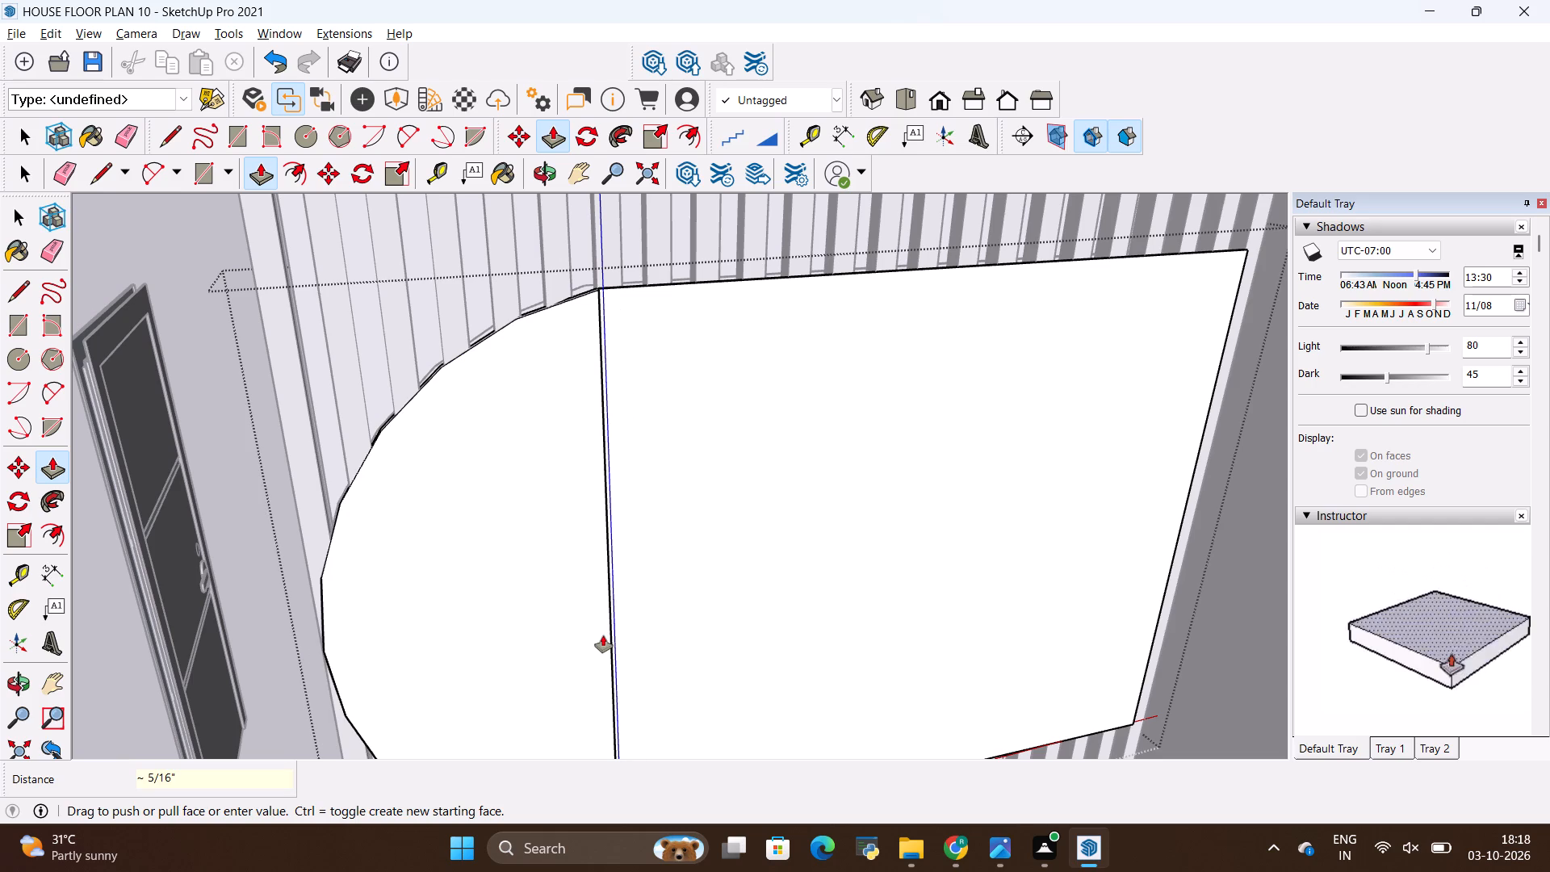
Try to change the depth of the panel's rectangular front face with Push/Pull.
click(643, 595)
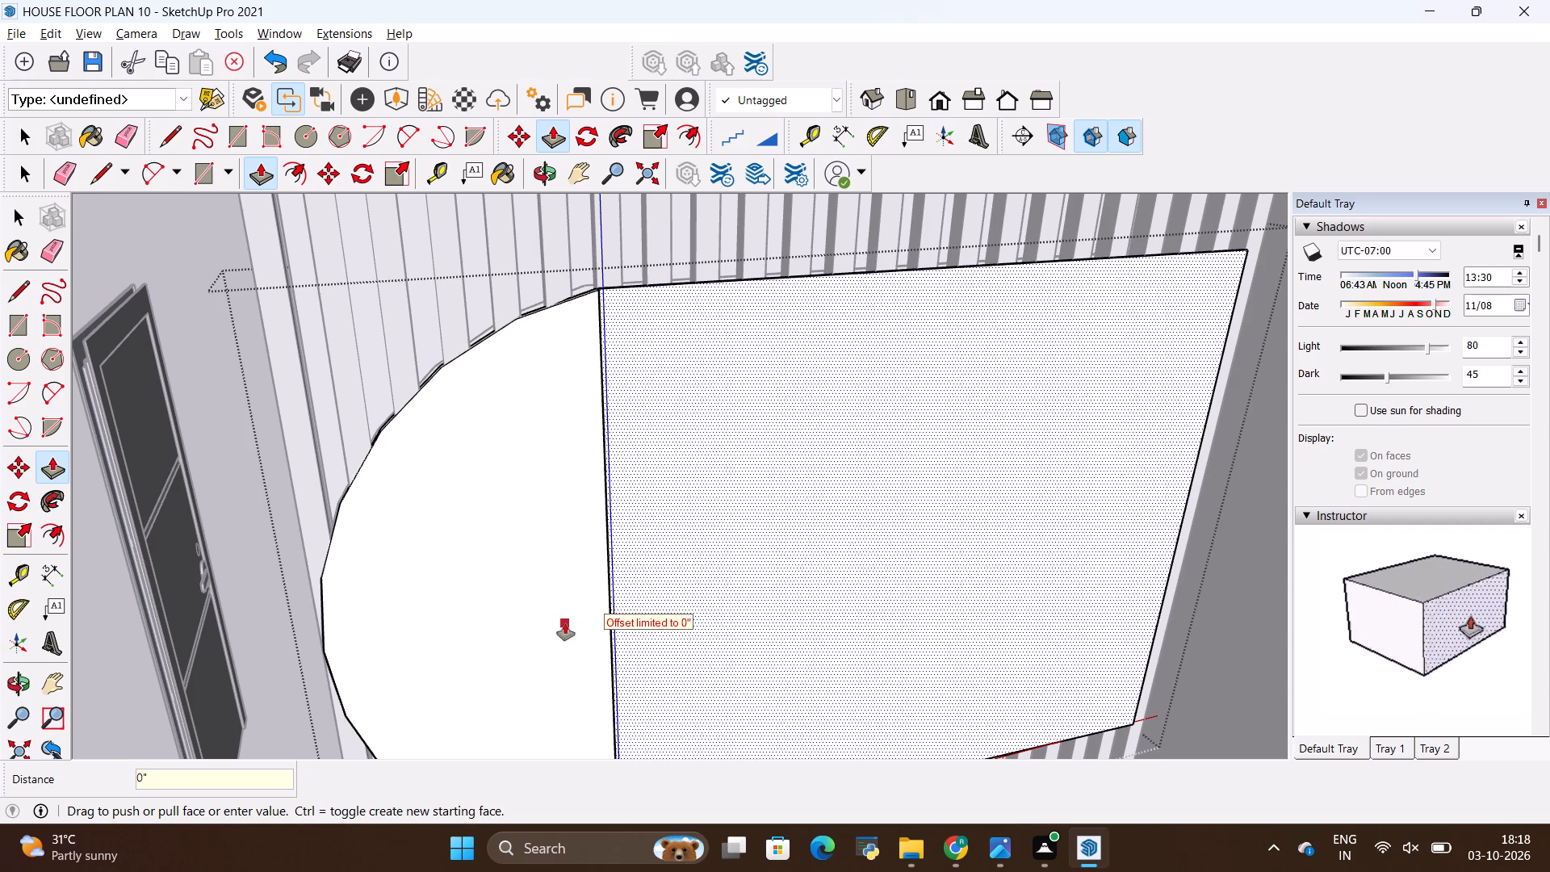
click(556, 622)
Examine the back of the TV panel and the depth difference at the seam with the rounded end from below and behind.
scroll(595, 442, up, 17)
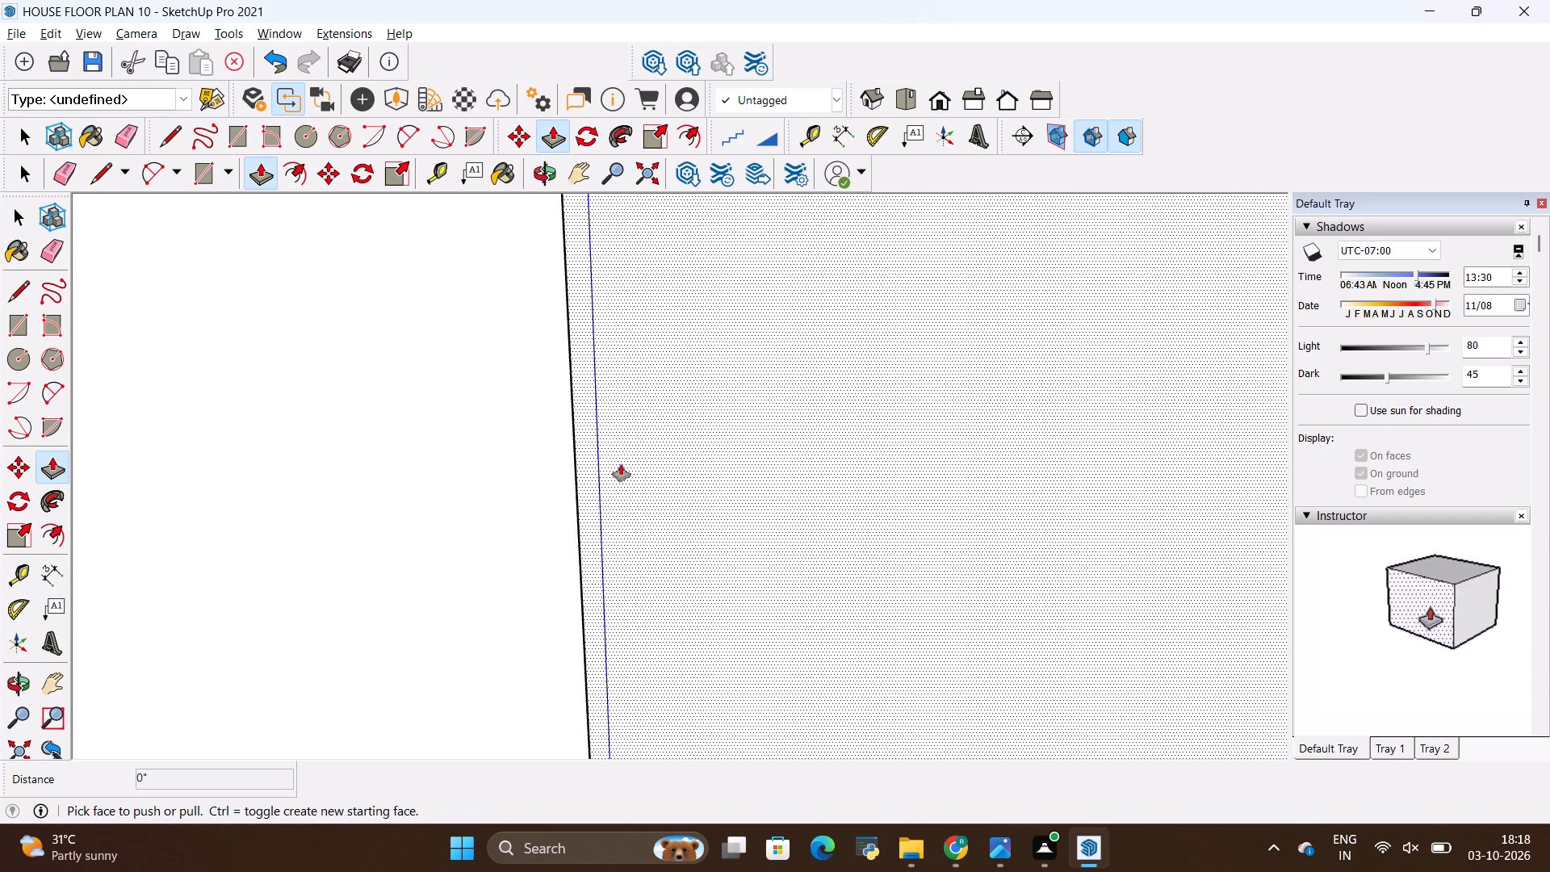
scroll(585, 446, up, 1)
middle_drag(584, 445, 1032, 697)
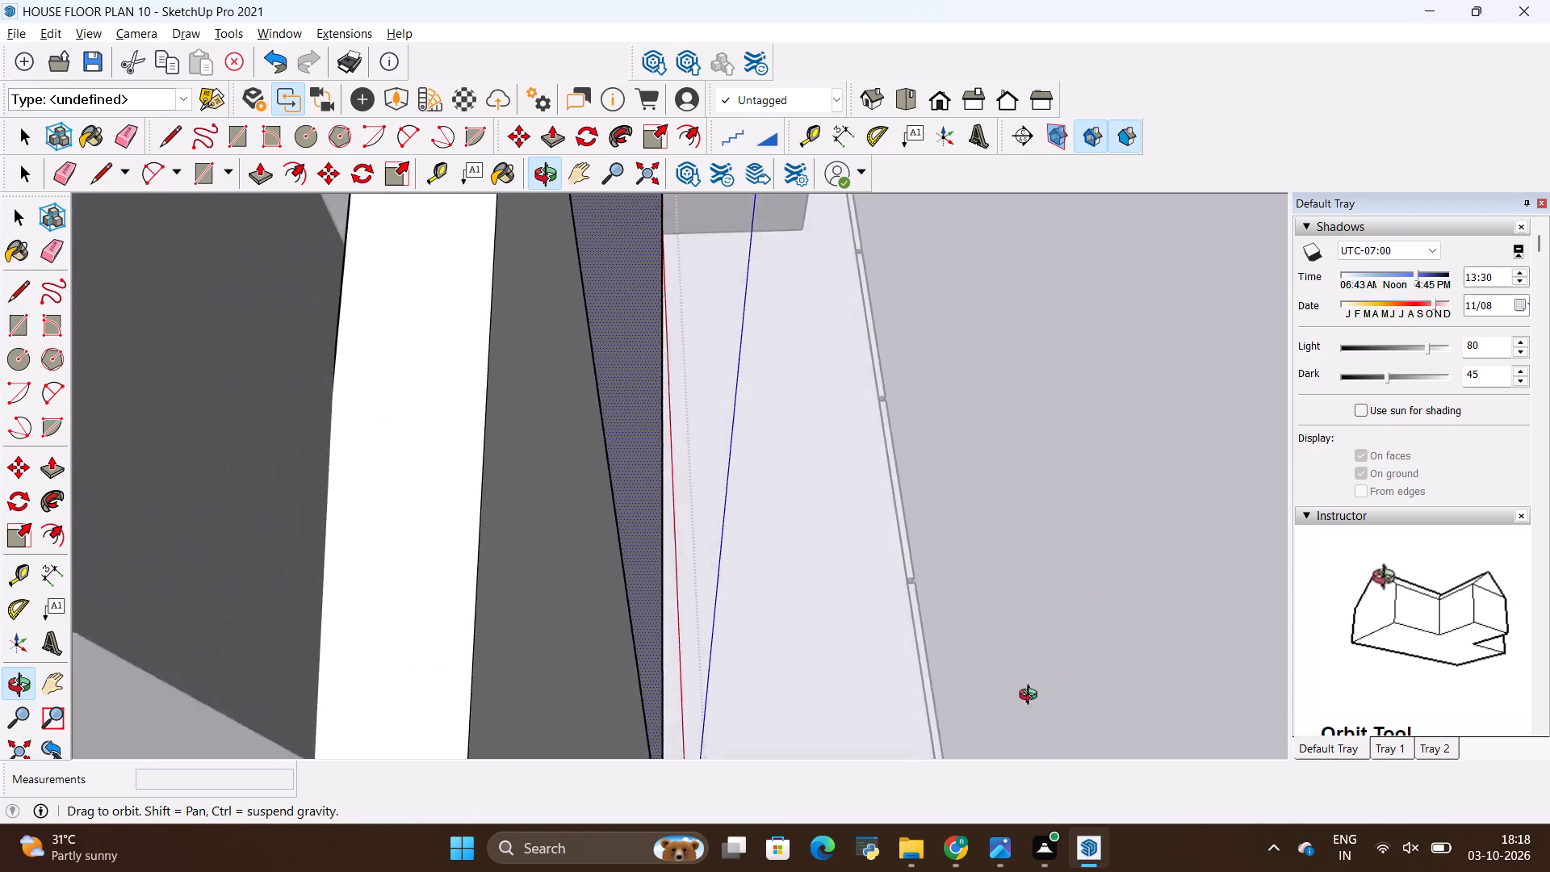
middle_drag(1032, 697, 406, 648)
scroll(655, 541, up, 1)
middle_drag(656, 541, 447, 609)
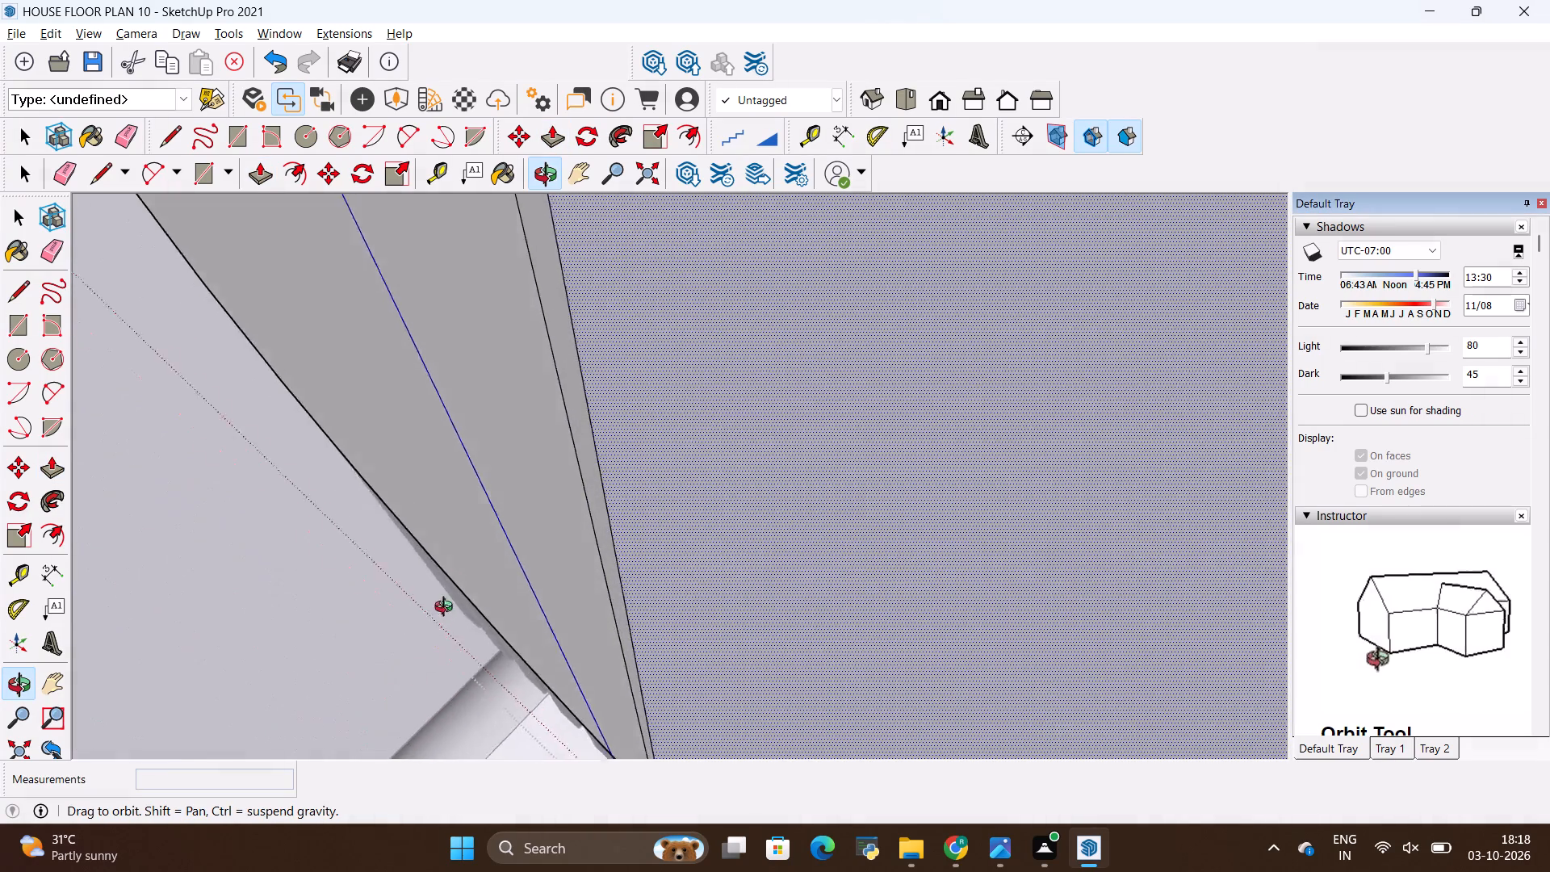
middle_drag(447, 609, 294, 641)
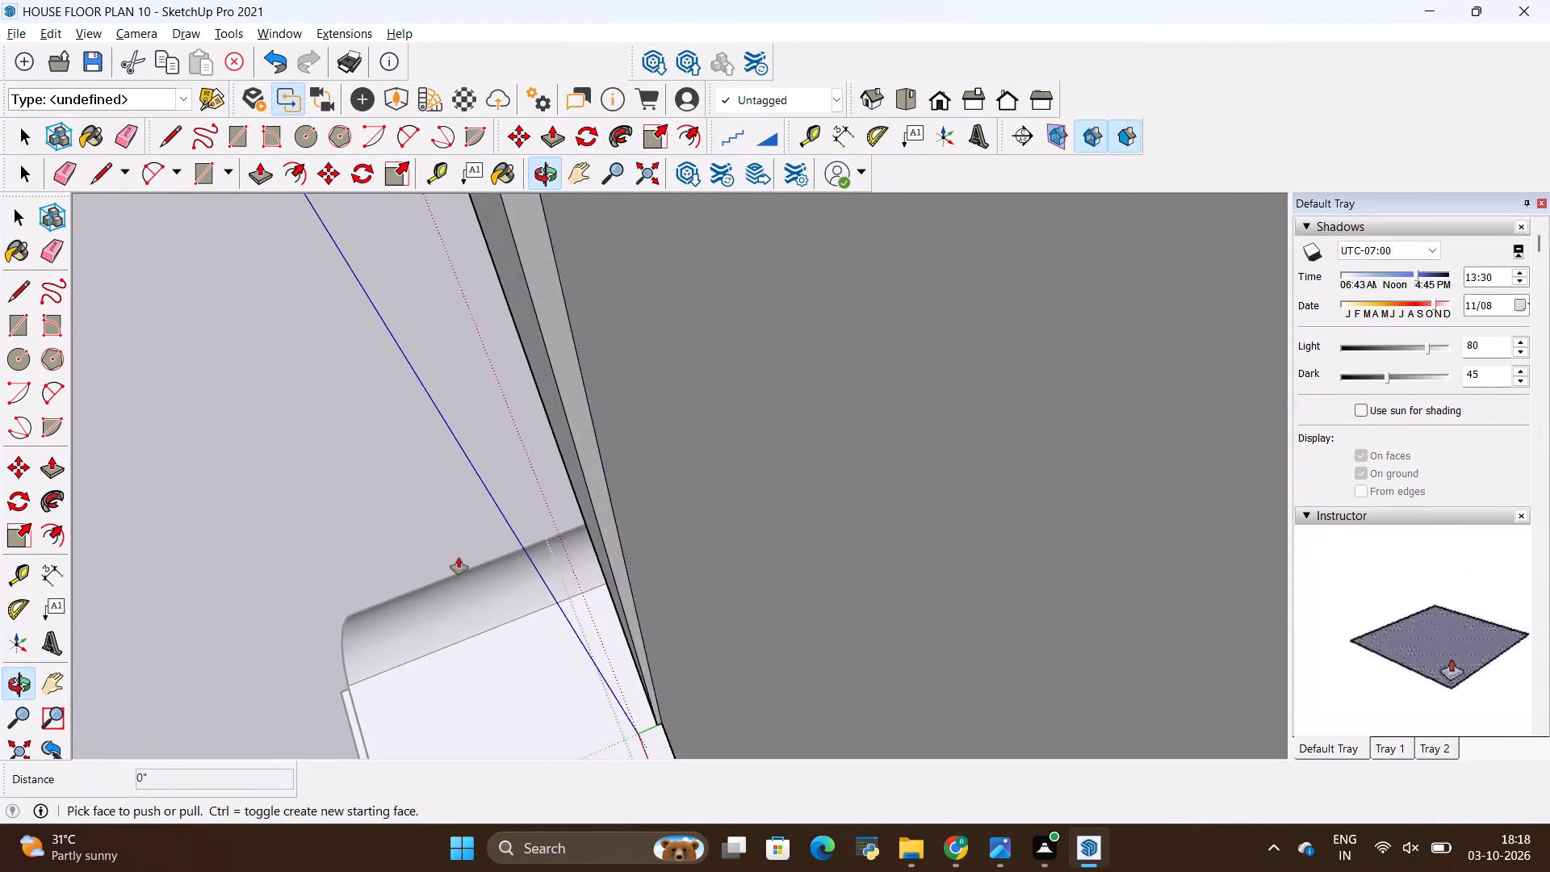
scroll(631, 430, up, 14)
scroll(578, 497, up, 2)
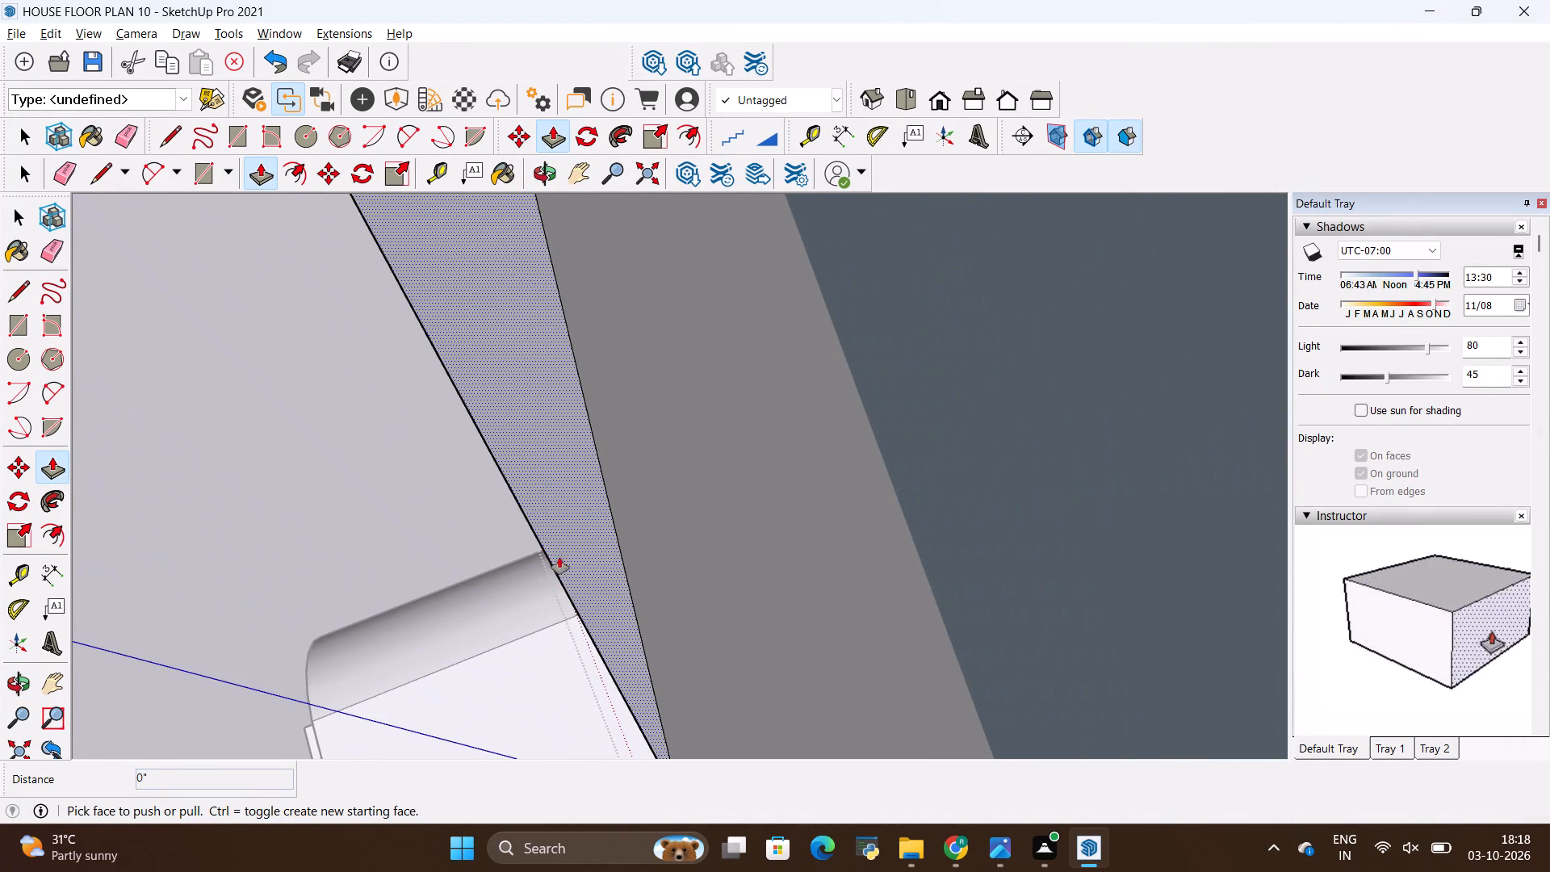
scroll(559, 559, down, 9)
middle_drag(513, 565, 676, 585)
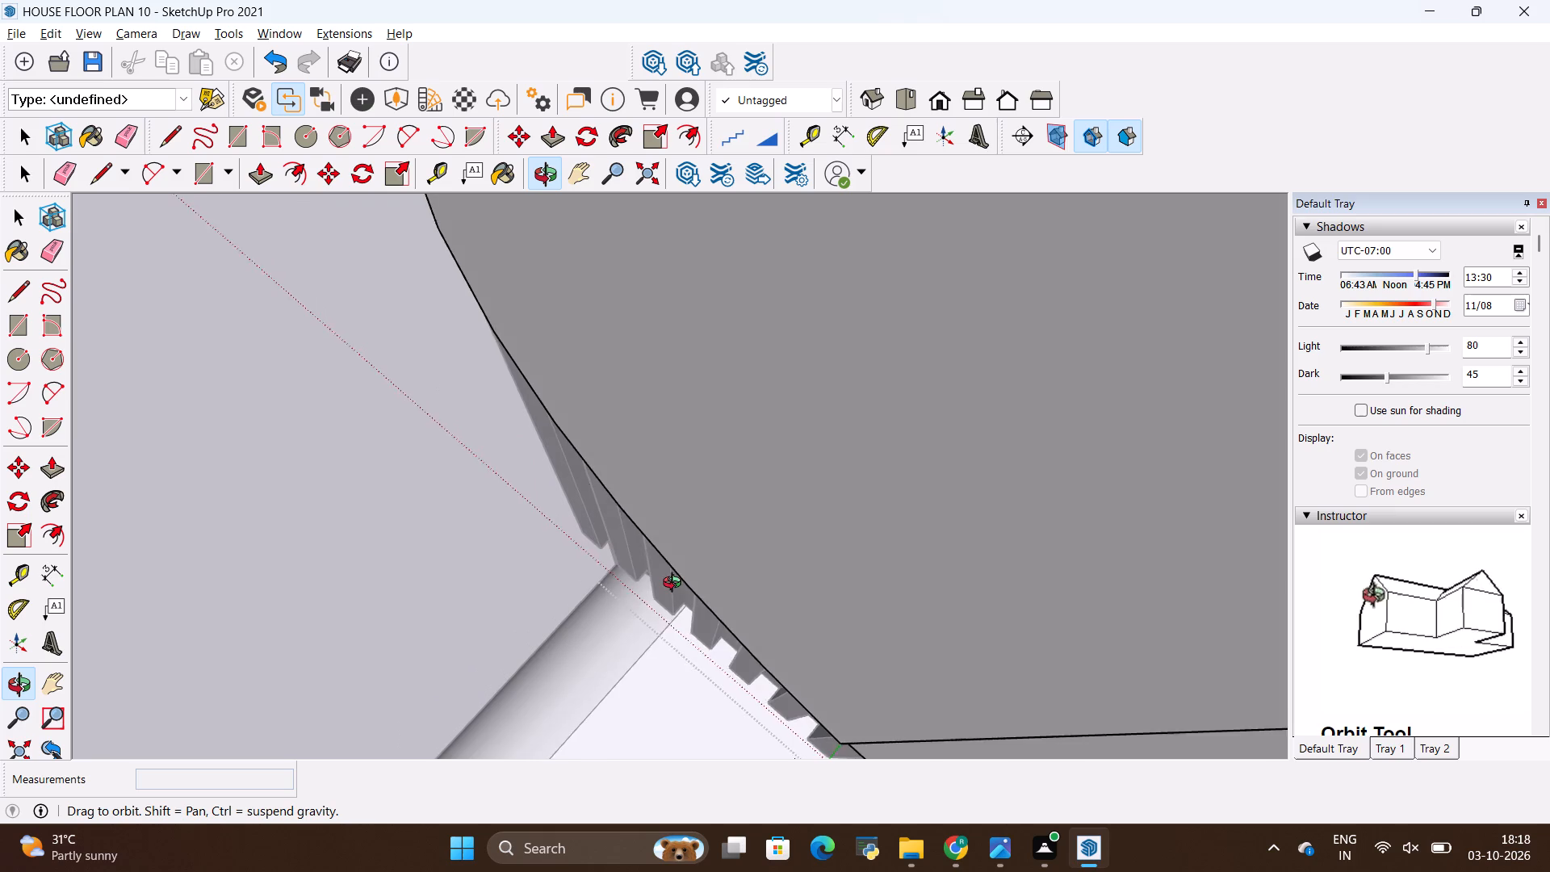
middle_drag(676, 585, 614, 535)
scroll(774, 510, down, 4)
scroll(903, 521, up, 12)
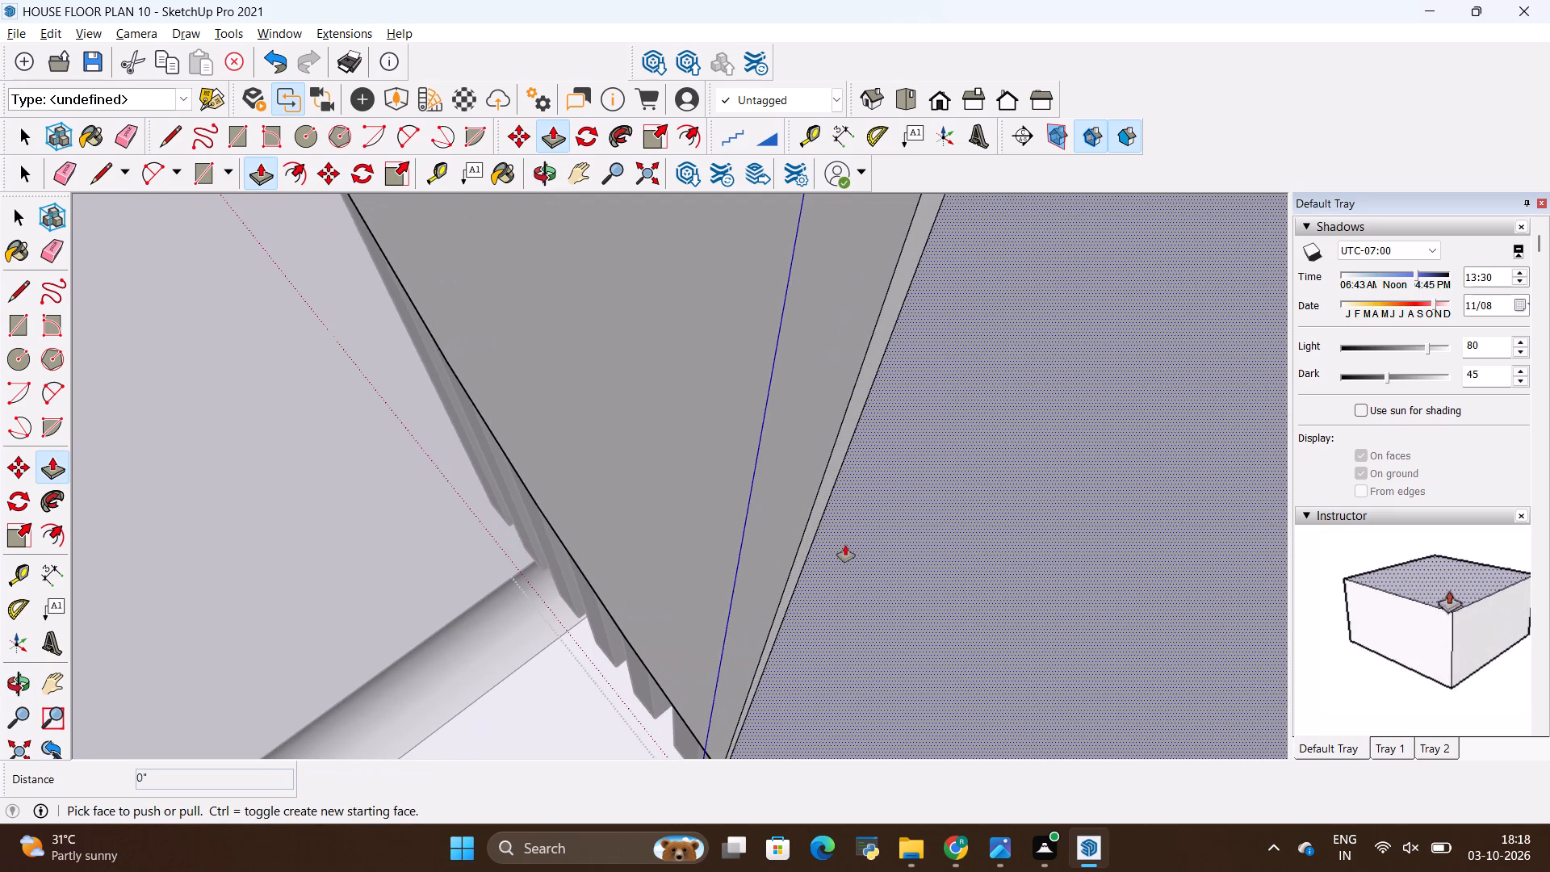
Push the half-round end's back face in by 9/16" toward the front of the panel.
click(772, 555)
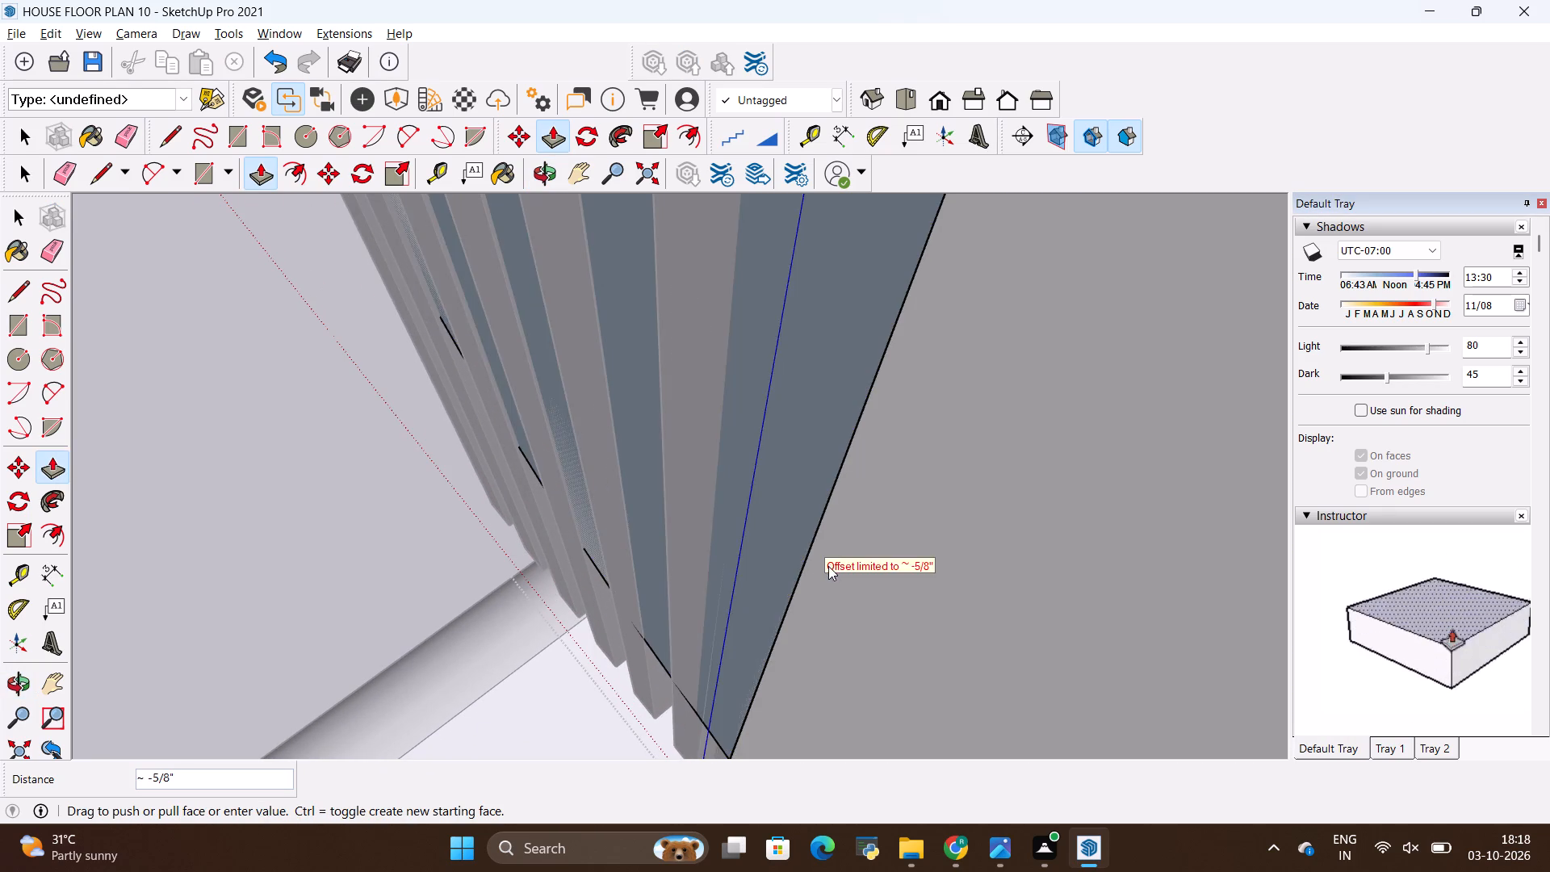
click(873, 623)
Pull the TV panel's recessed half-round face out about 1/4" over the slats with Push/Pull, and close the panel group.
scroll(677, 654, down, 9)
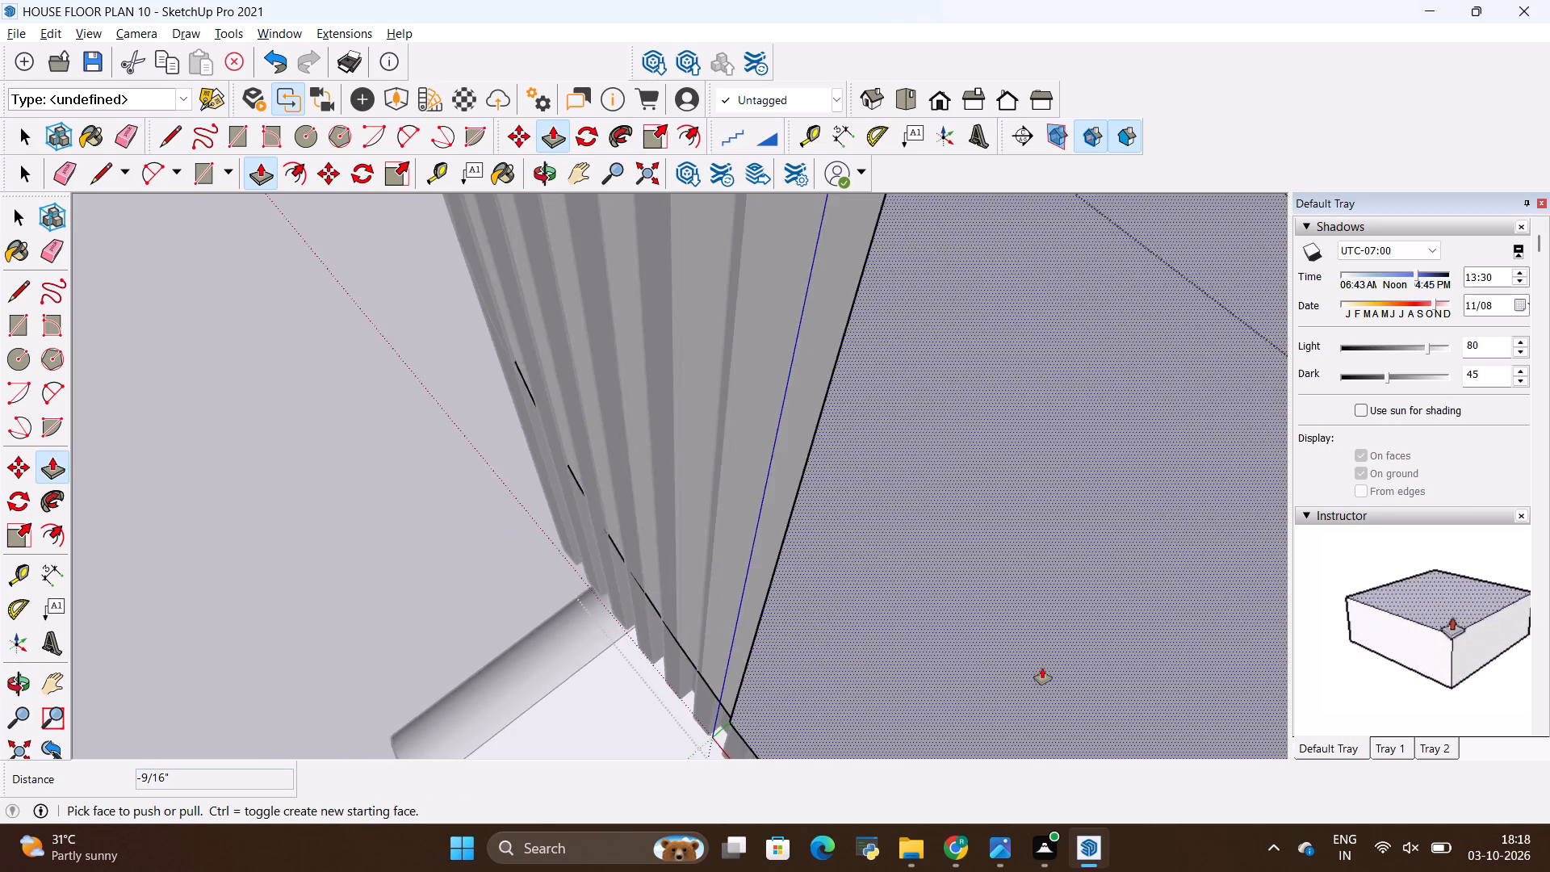
scroll(1042, 668, down, 11)
scroll(985, 518, up, 6)
click(989, 493)
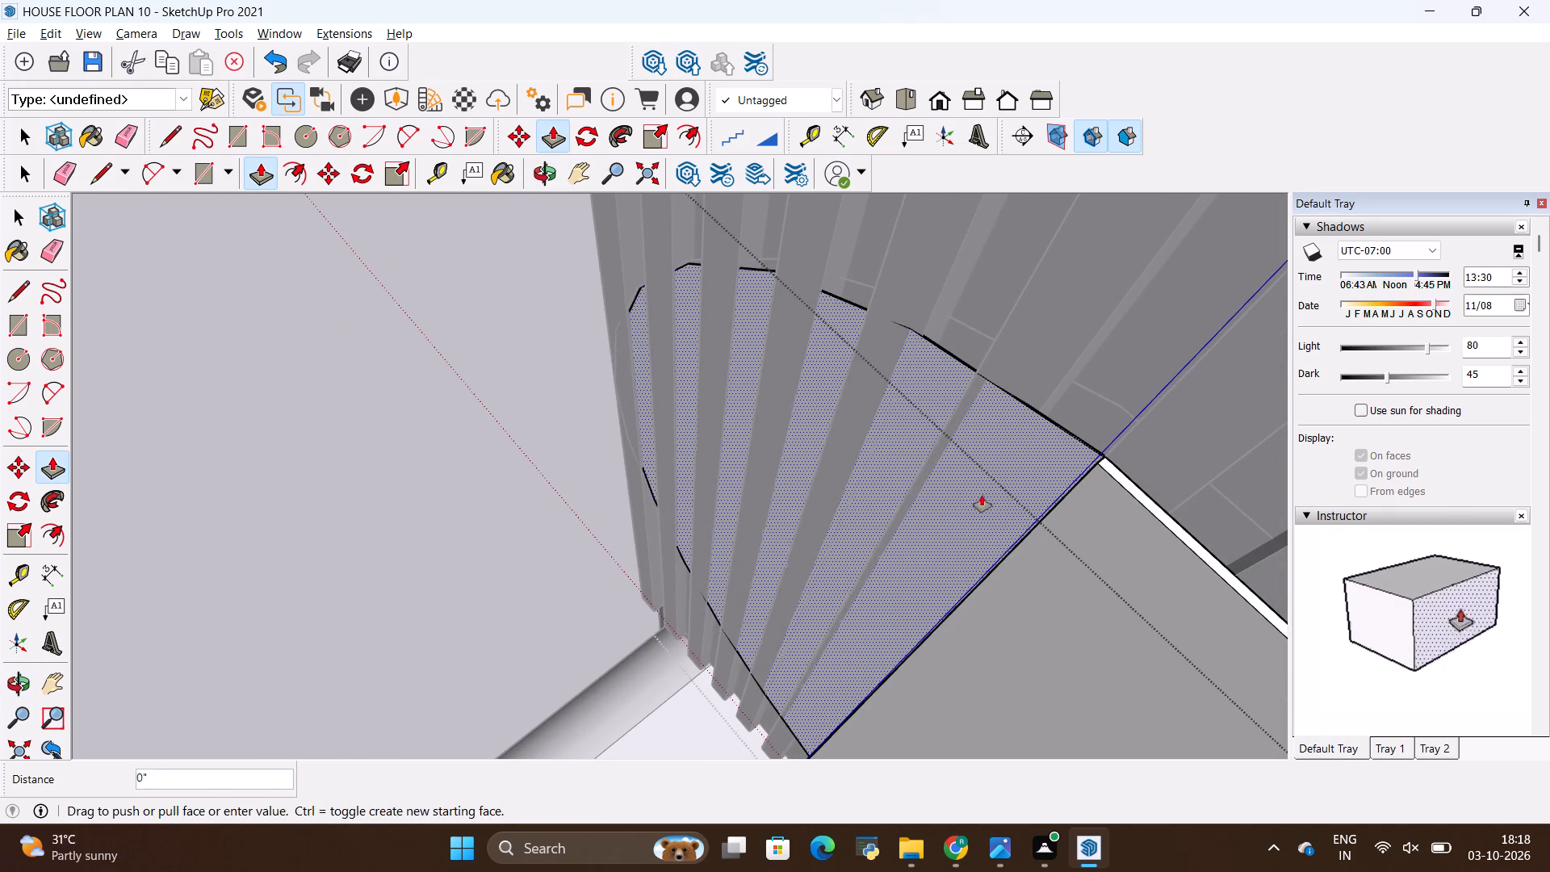
click(1019, 573)
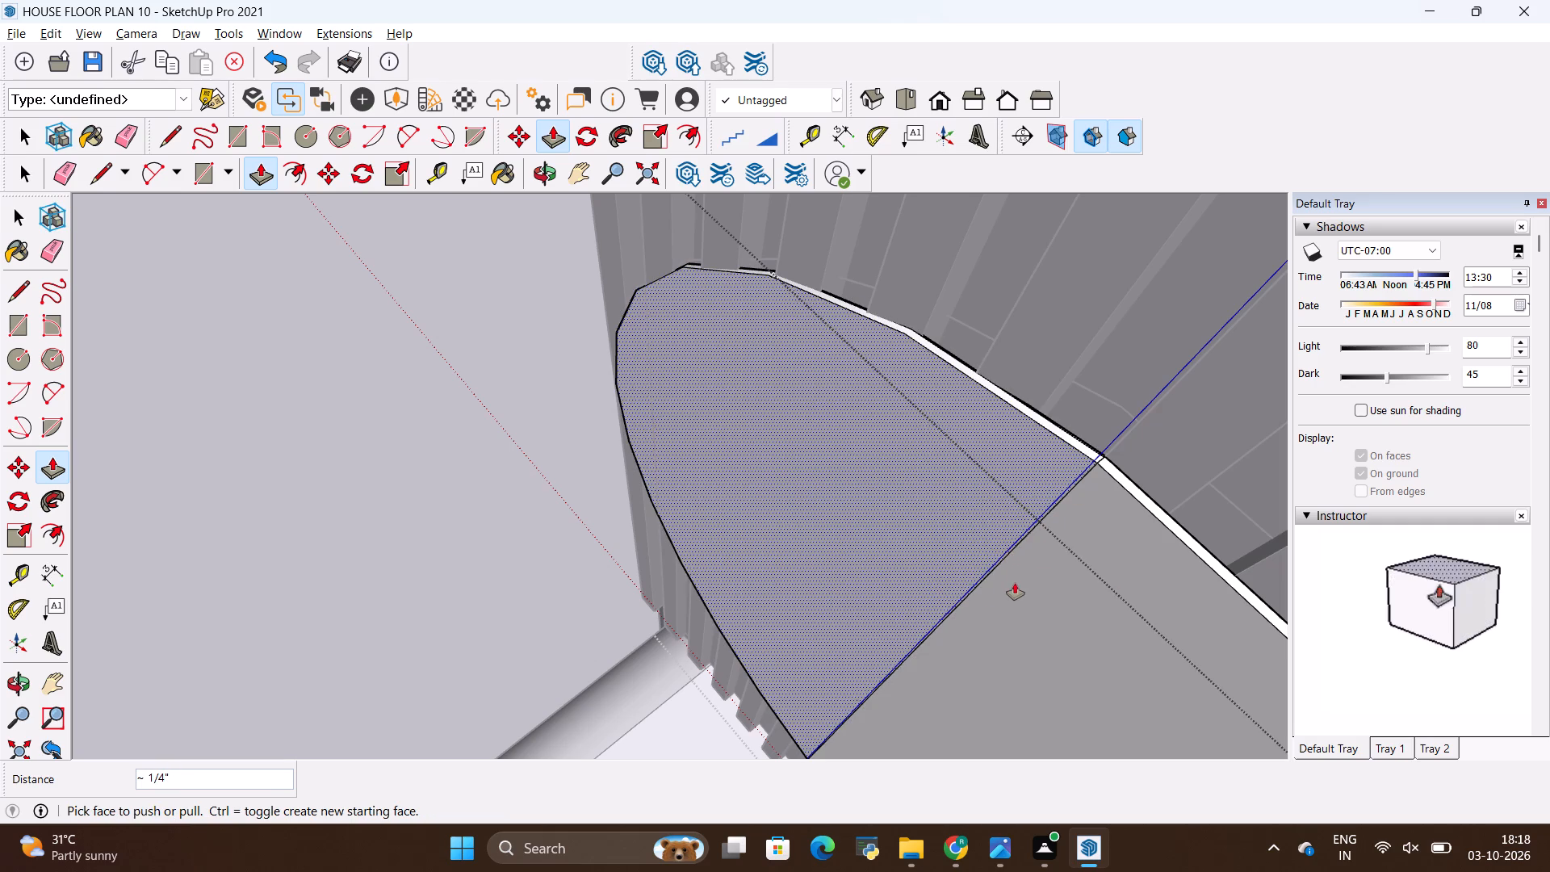
scroll(889, 668, down, 5)
key(space)
click(381, 602)
Examine the whole TV wall unit from the front and compare its slats and panel with the reference photo.
scroll(471, 624, down, 5)
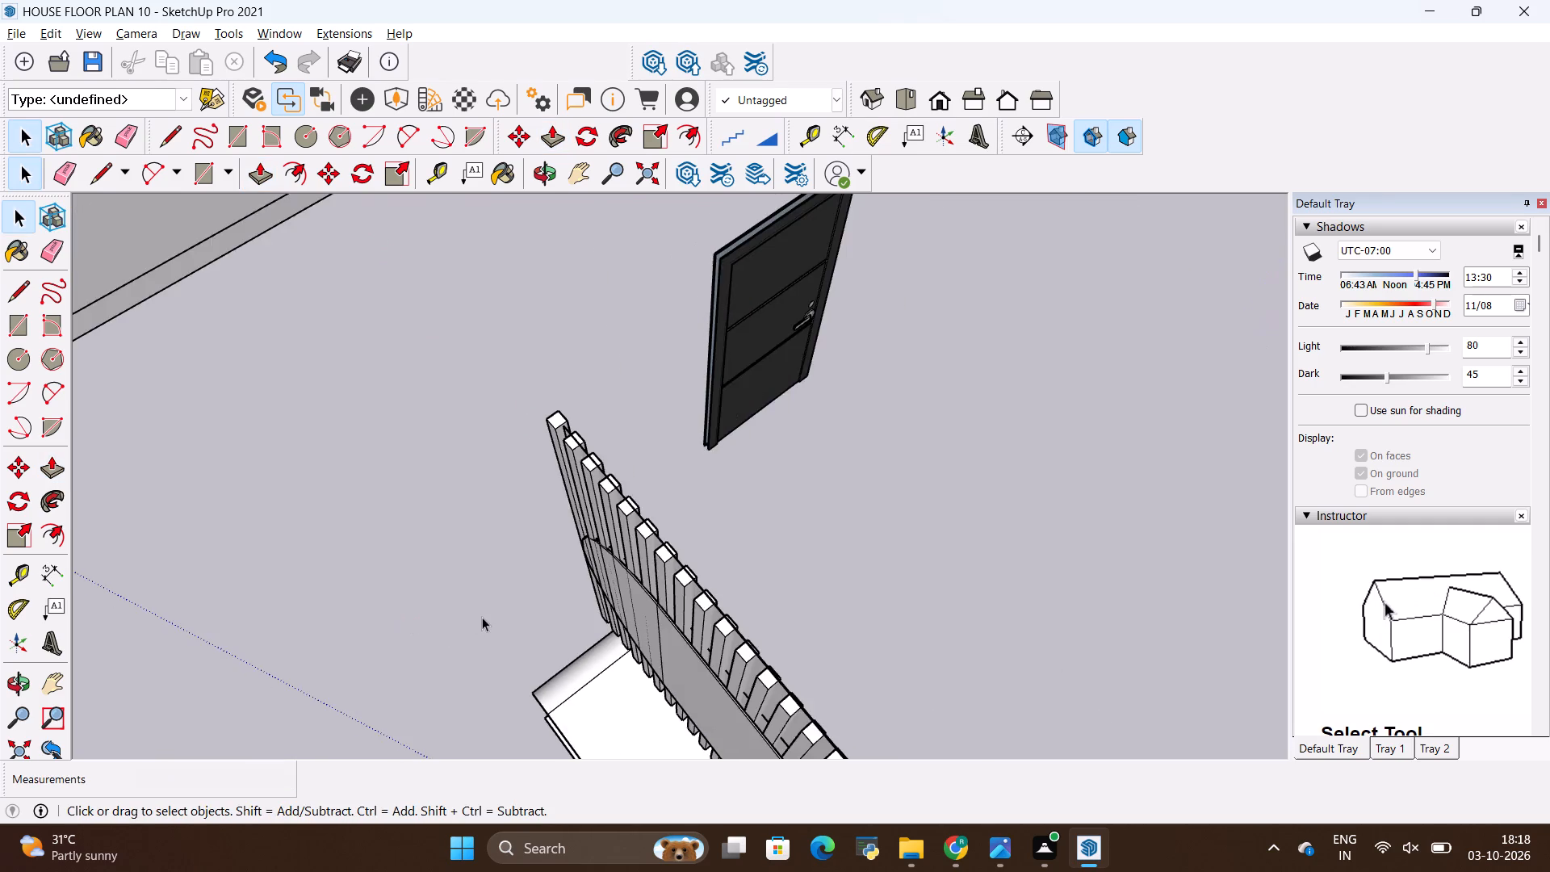
middle_drag(484, 617, 778, 291)
scroll(736, 516, down, 5)
scroll(884, 635, down, 1)
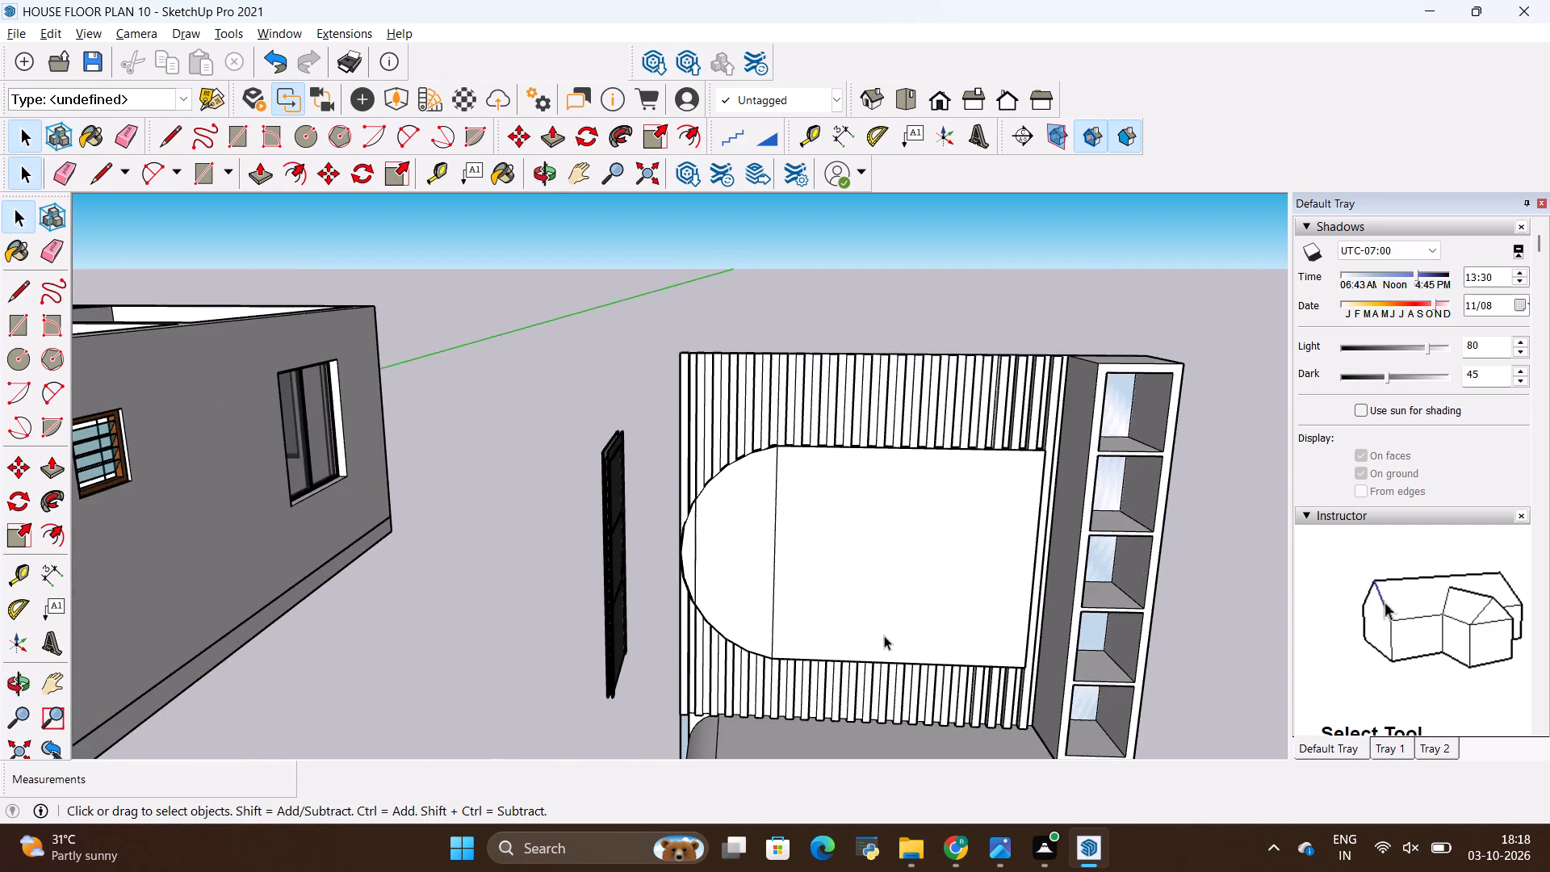
scroll(884, 635, down, 2)
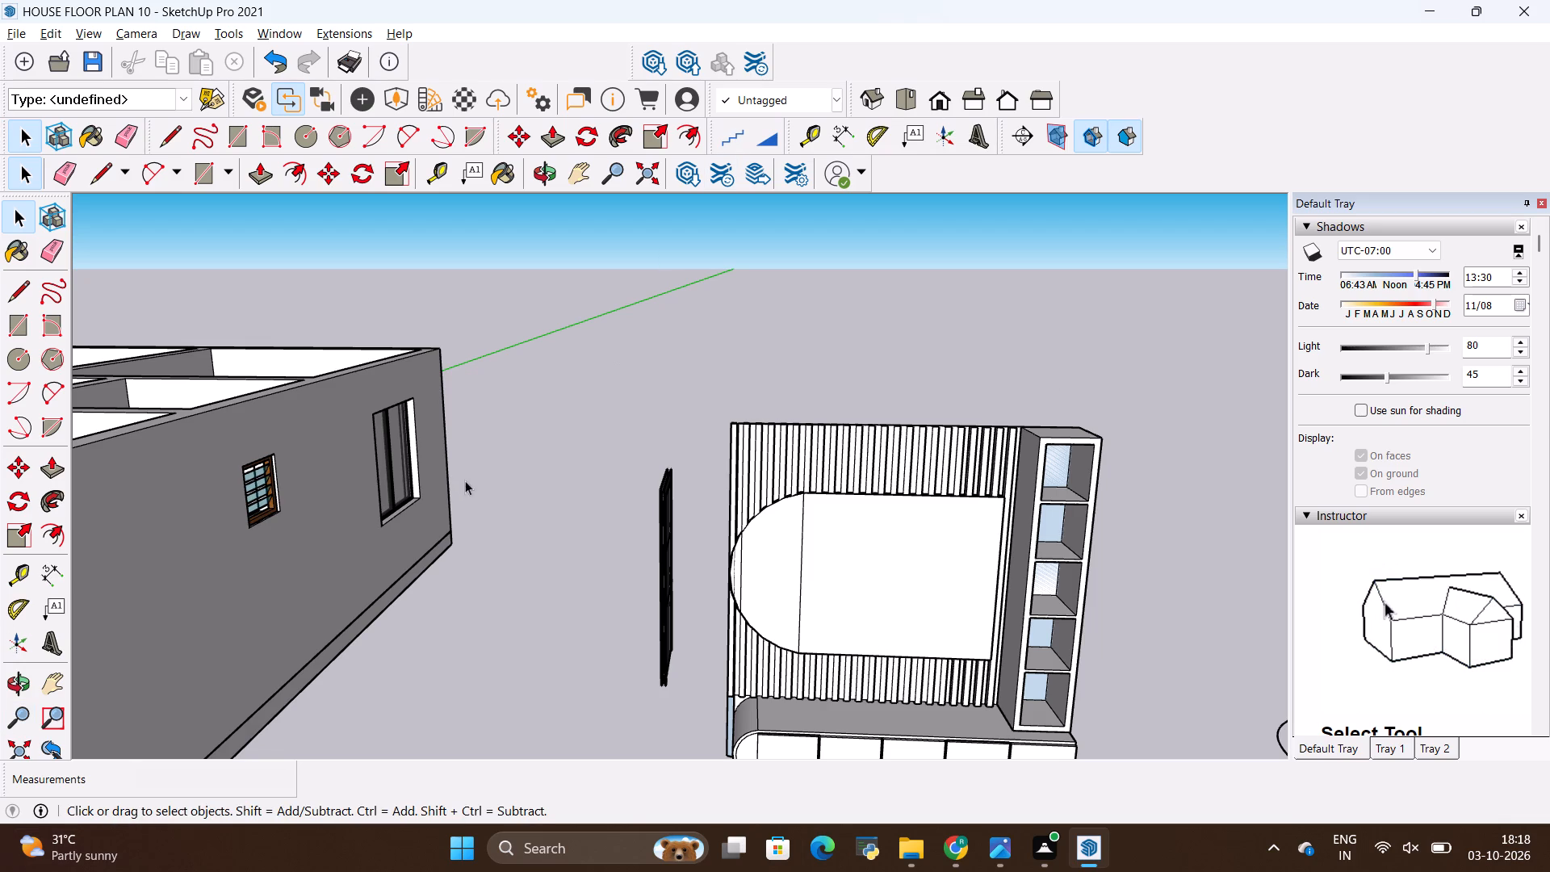
scroll(680, 509, down, 4)
scroll(804, 828, up, 4)
scroll(796, 683, up, 11)
scroll(703, 422, down, 3)
scroll(301, 371, down, 6)
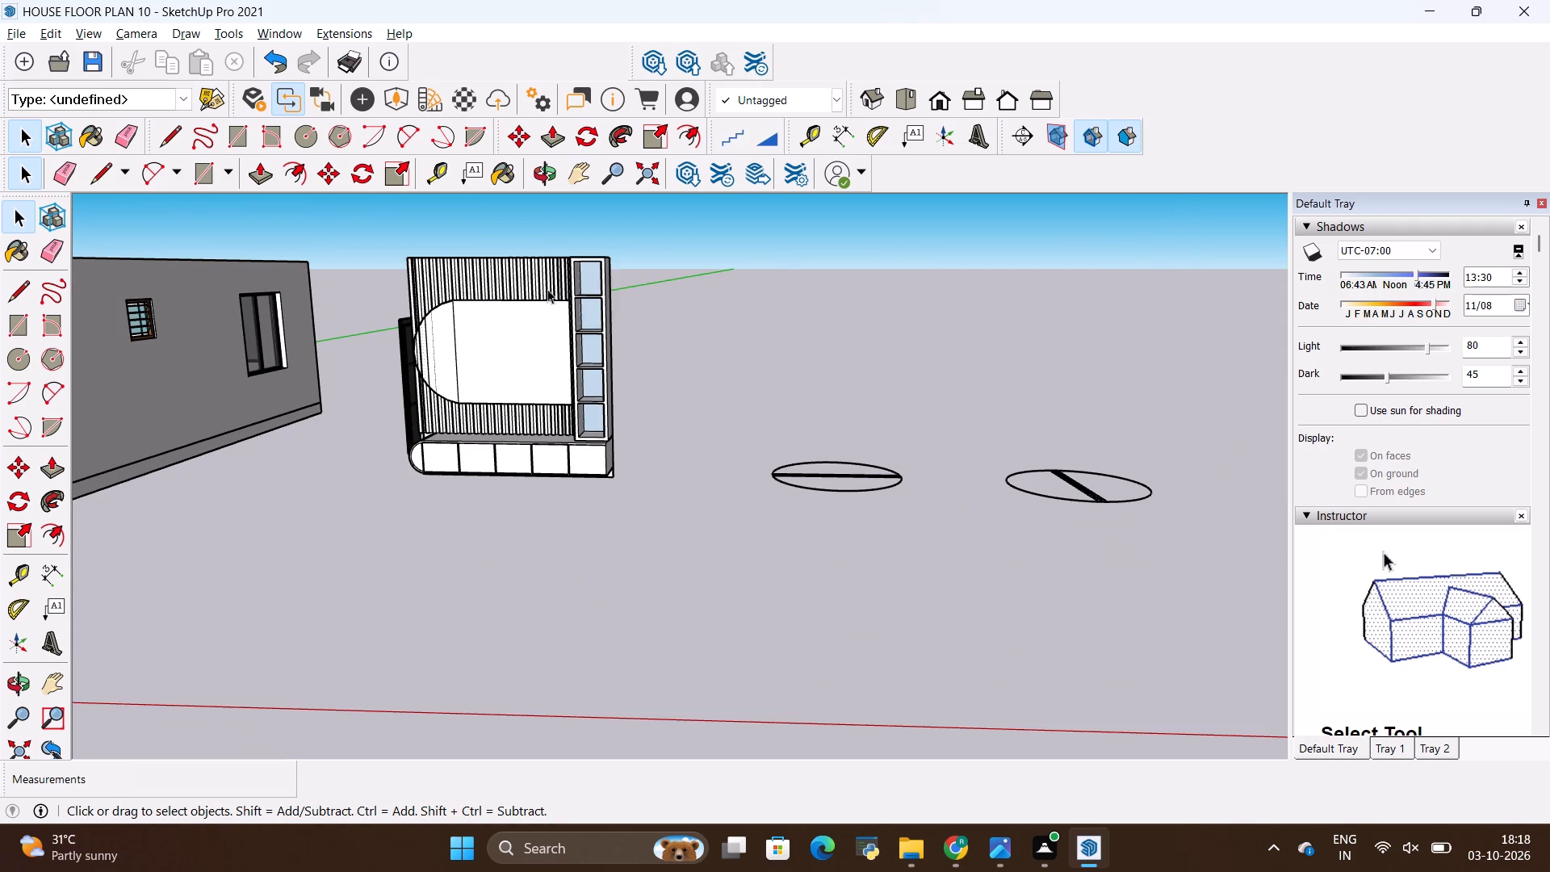
scroll(541, 242, up, 6)
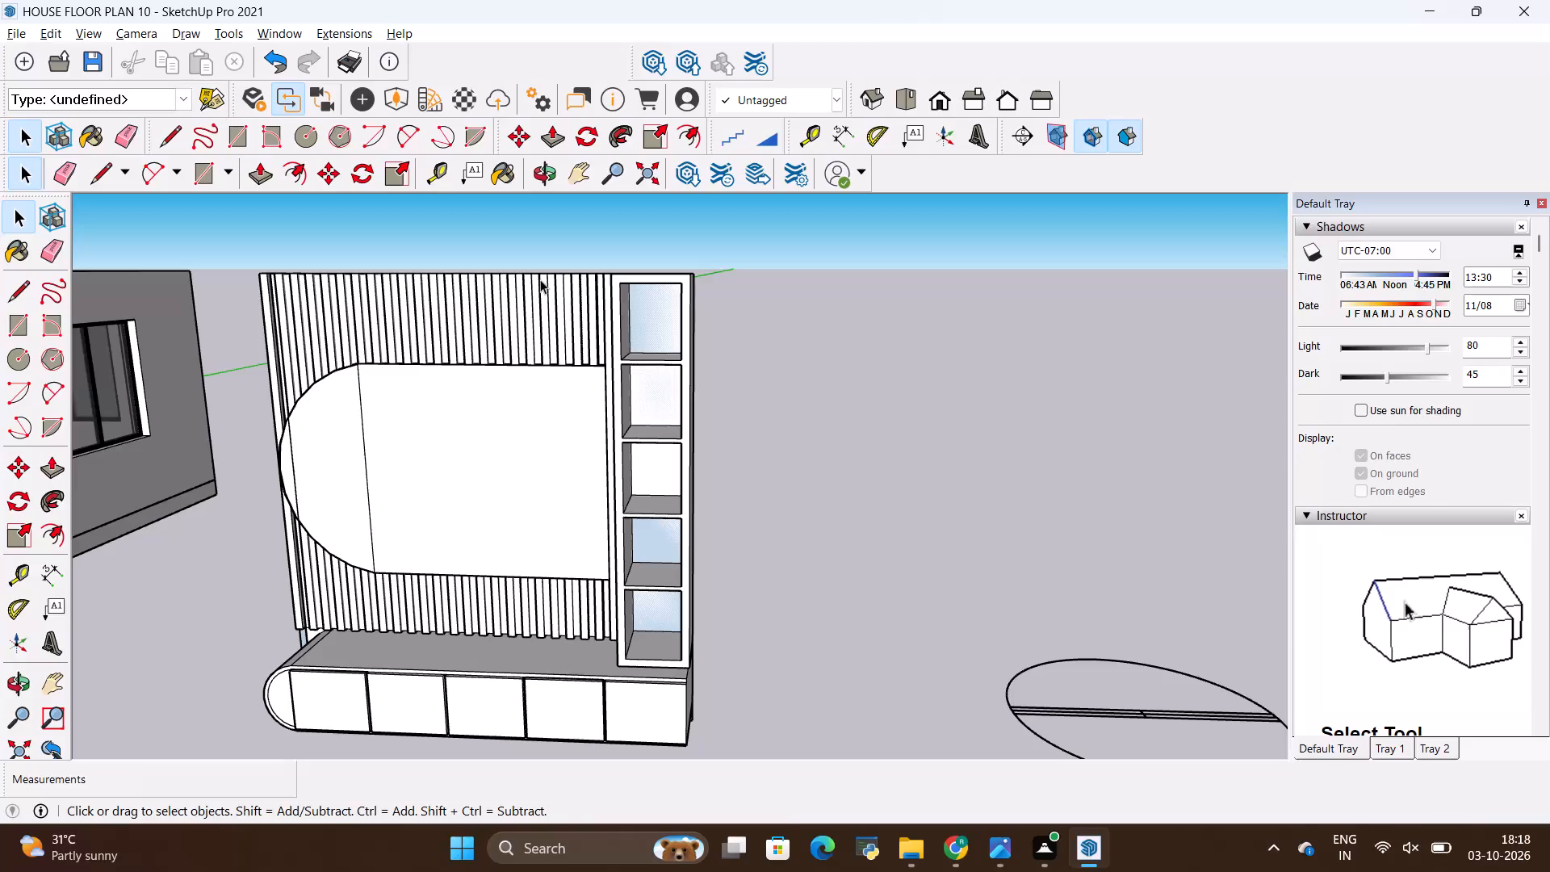
key(alt+Tab)
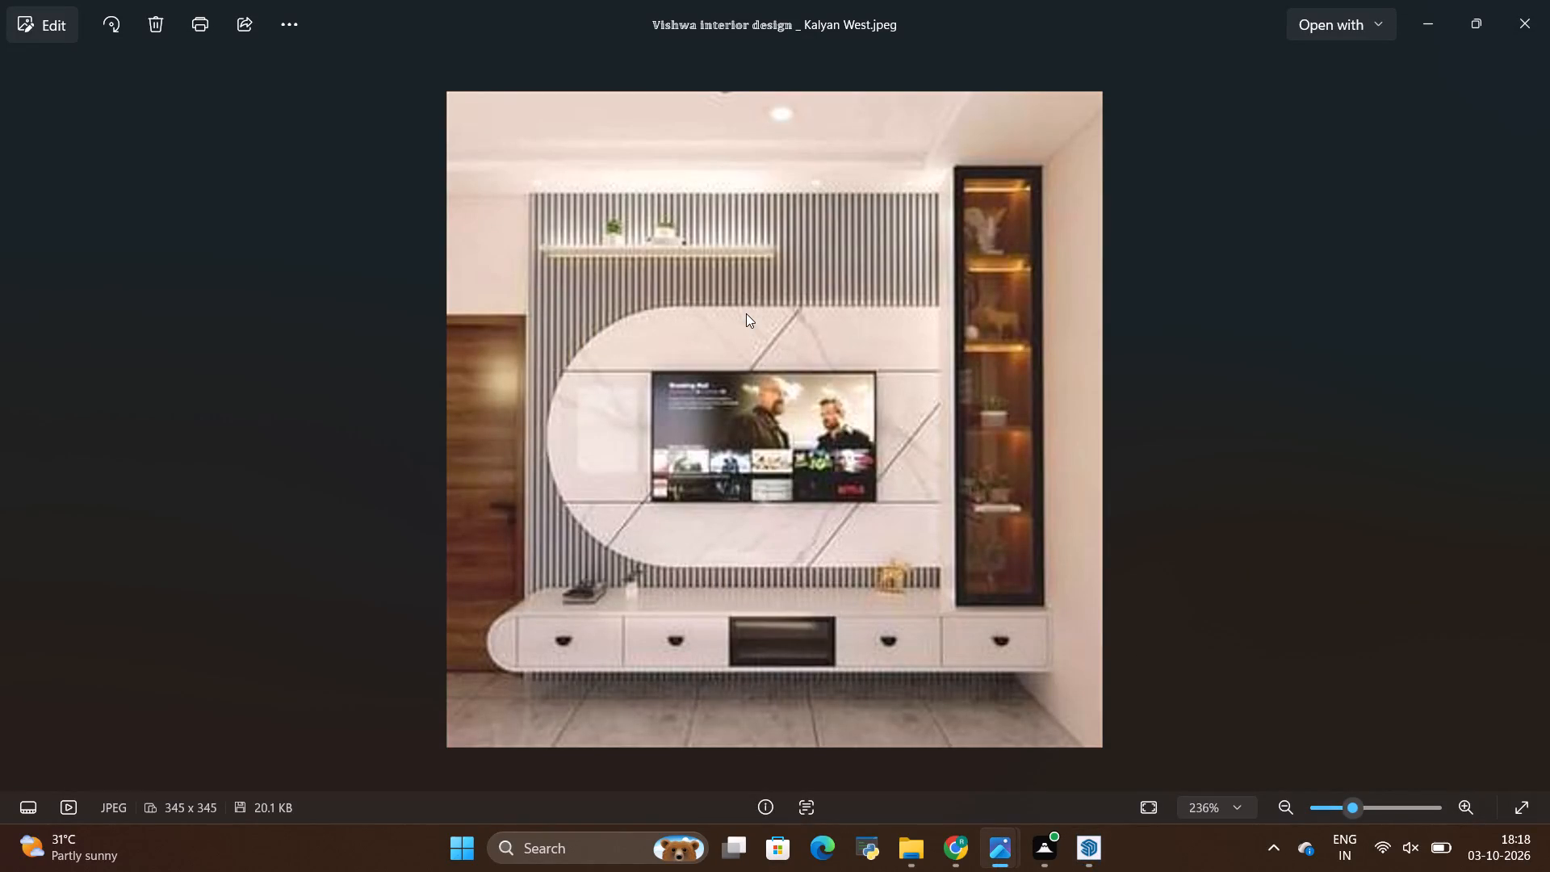
key(alt+Tab)
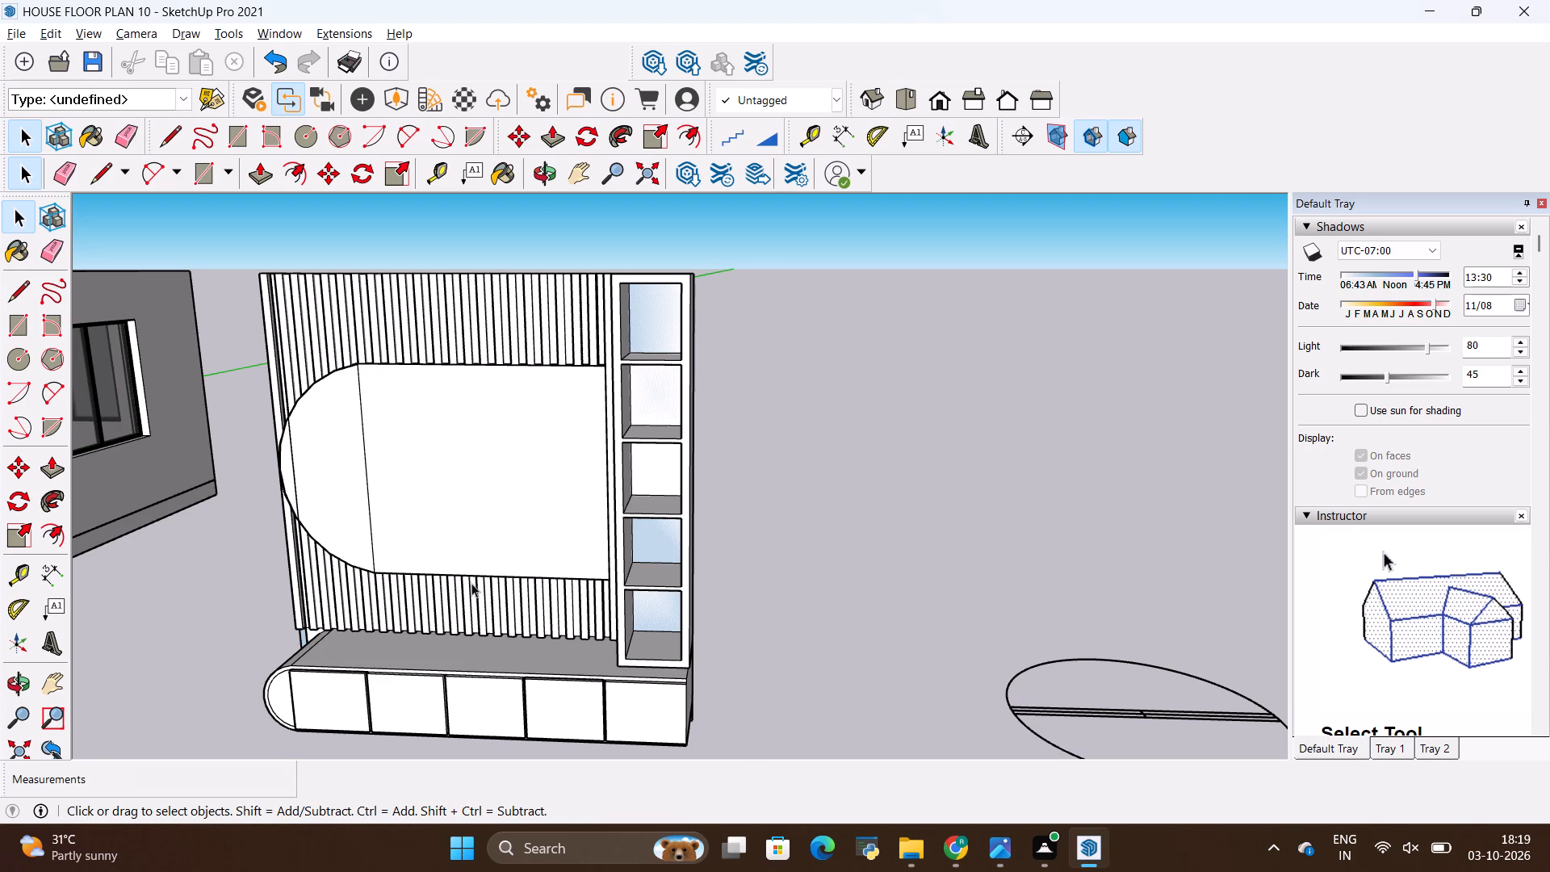
key(alt+Tab)
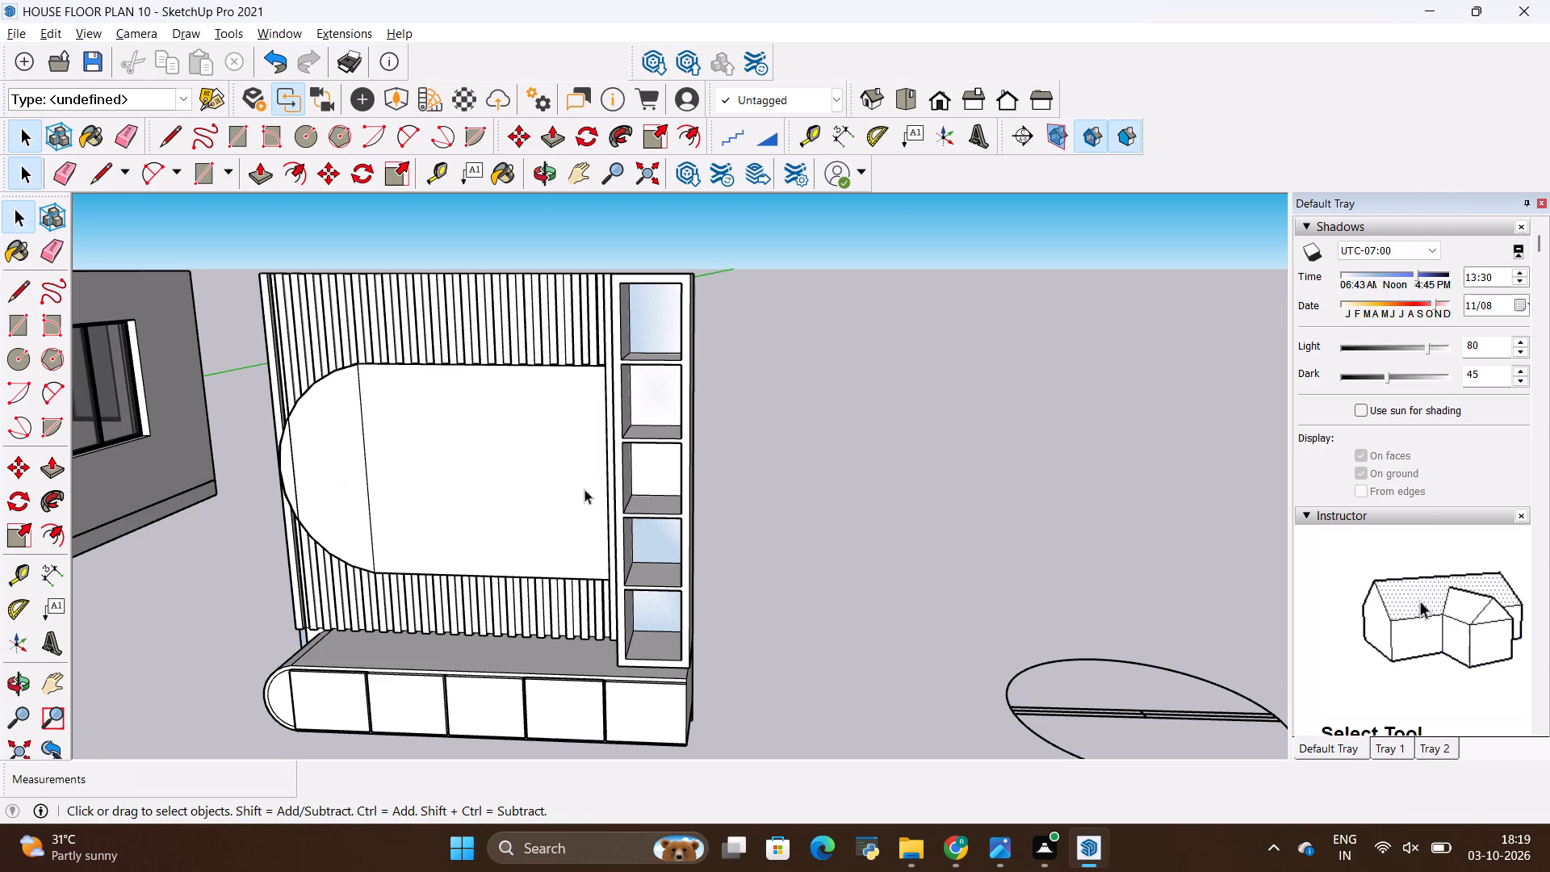
scroll(398, 296, up, 10)
key(alt+Tab)
scroll(513, 275, up, 3)
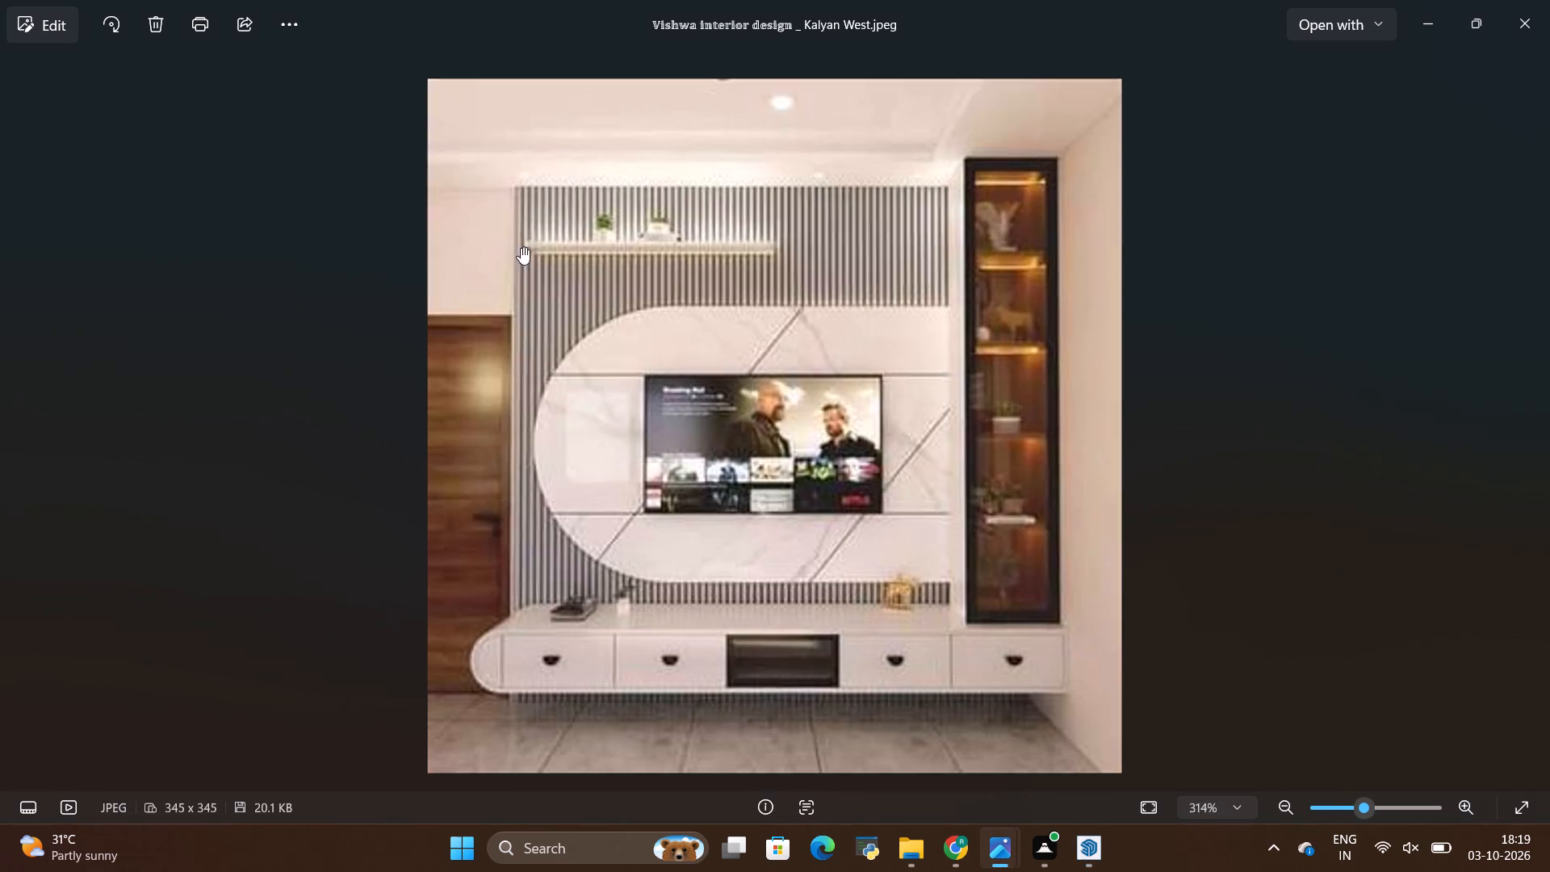
scroll(521, 247, up, 10)
scroll(1033, 244, down, 15)
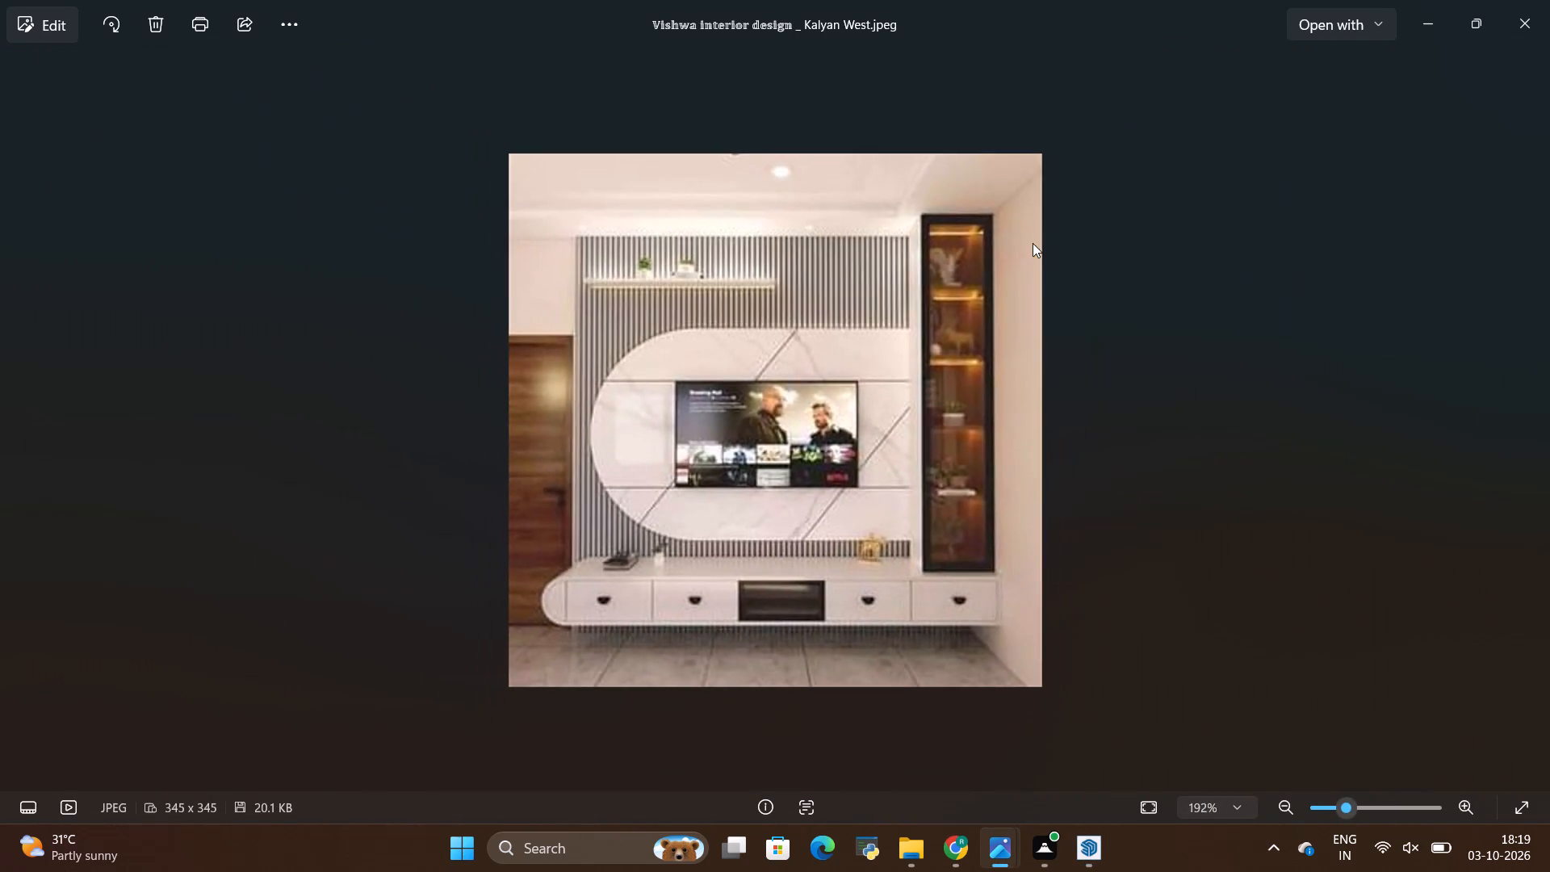
key(alt+Tab)
Paint the seven wall slats nearest the display shelf with 0110_LightSlateGray from the Colors-Named materials.
scroll(907, 547, up, 1)
scroll(901, 361, down, 10)
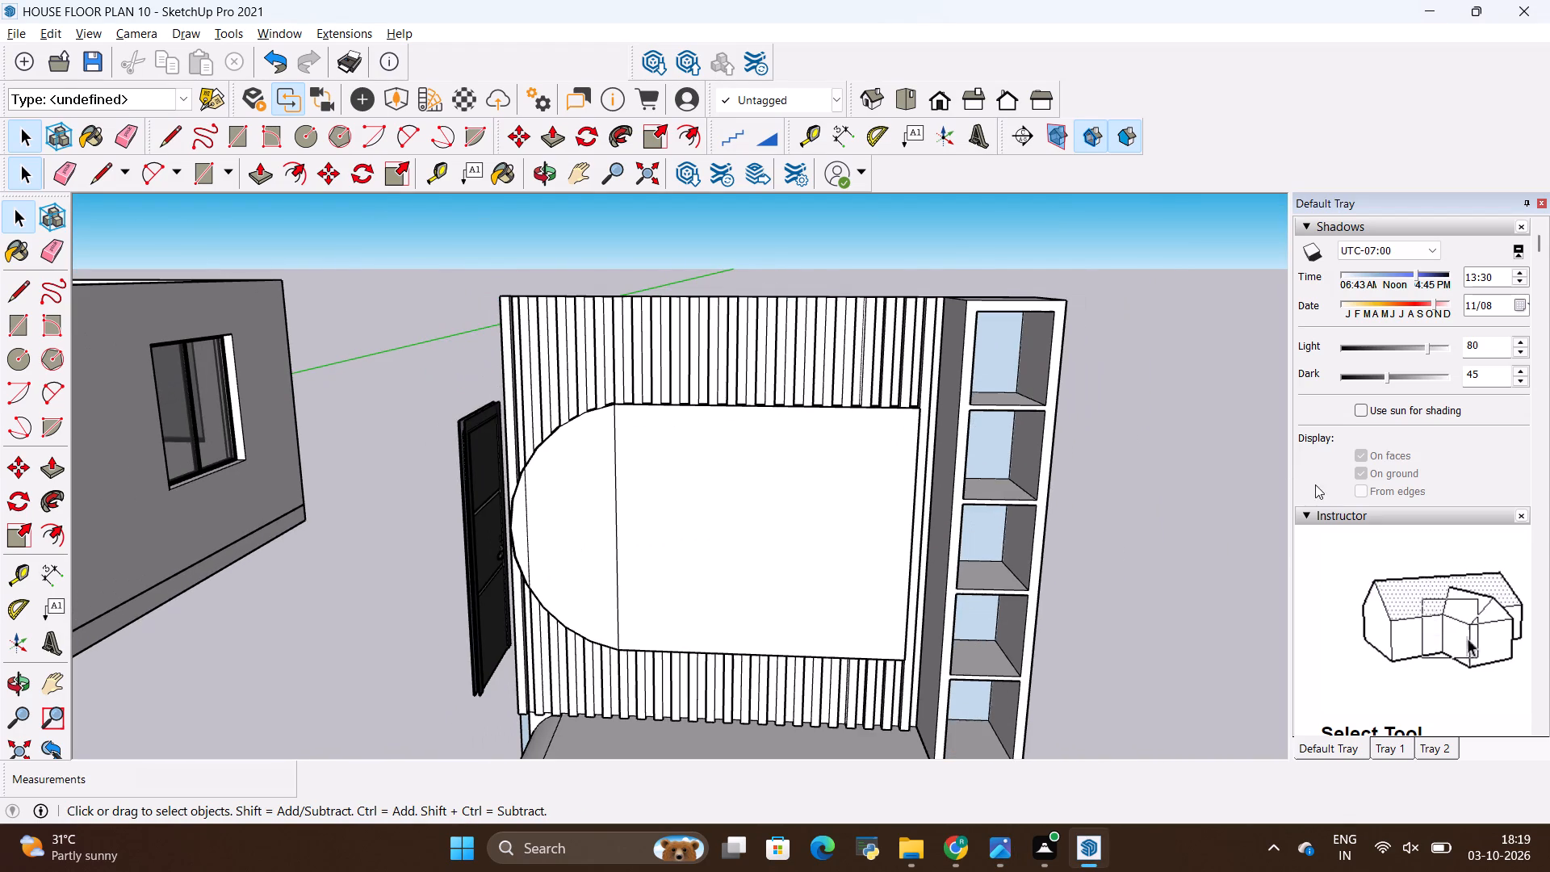
scroll(1404, 417, up, 16)
scroll(1544, 386, down, 5)
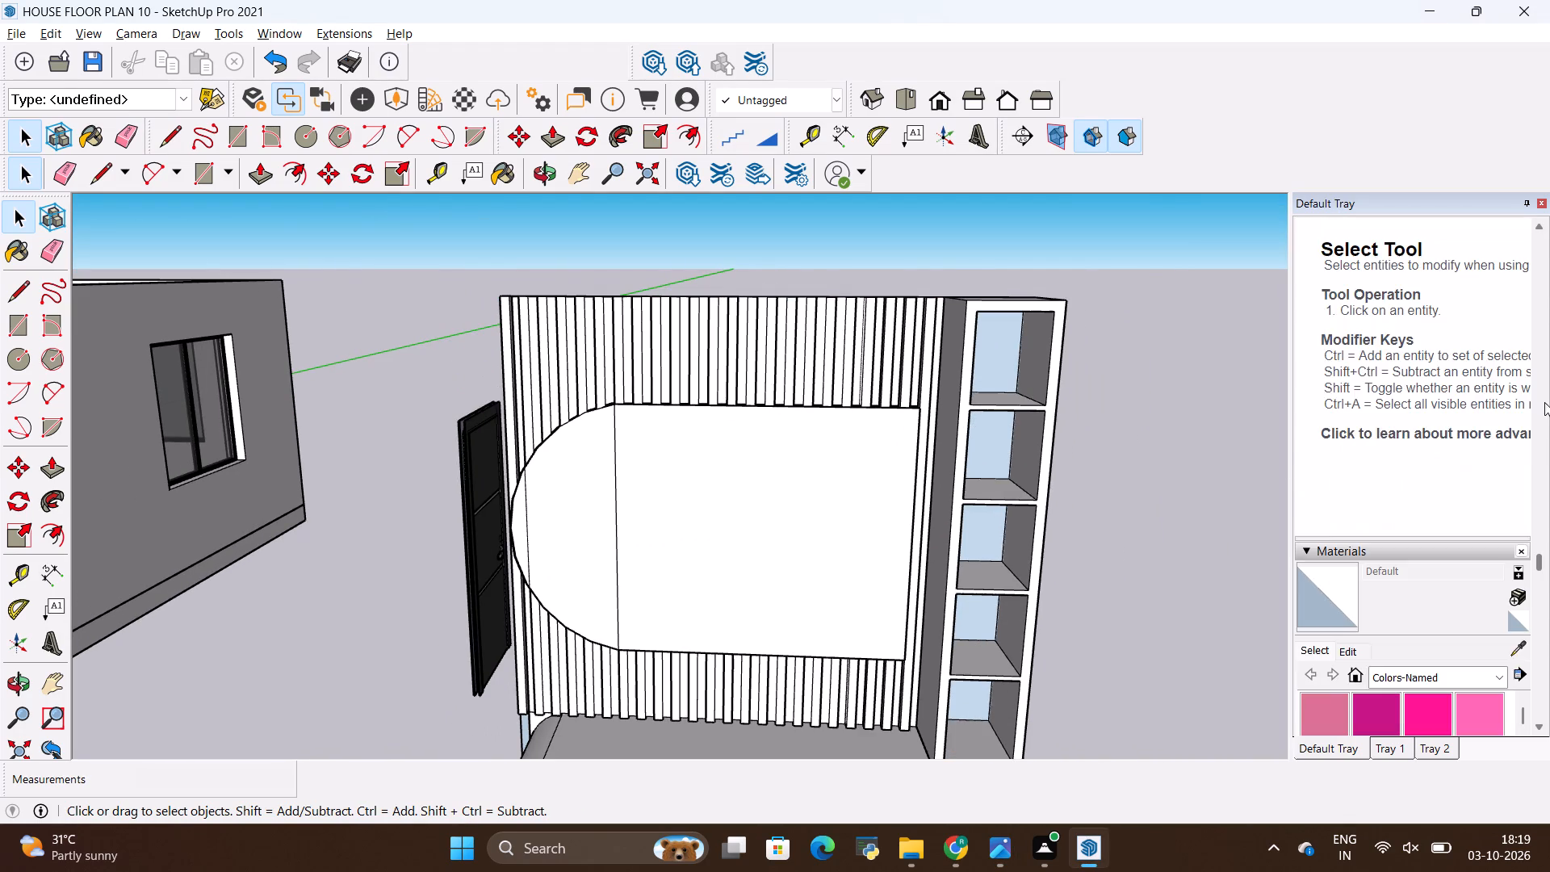
scroll(1542, 417, down, 10)
scroll(1470, 576, down, 5)
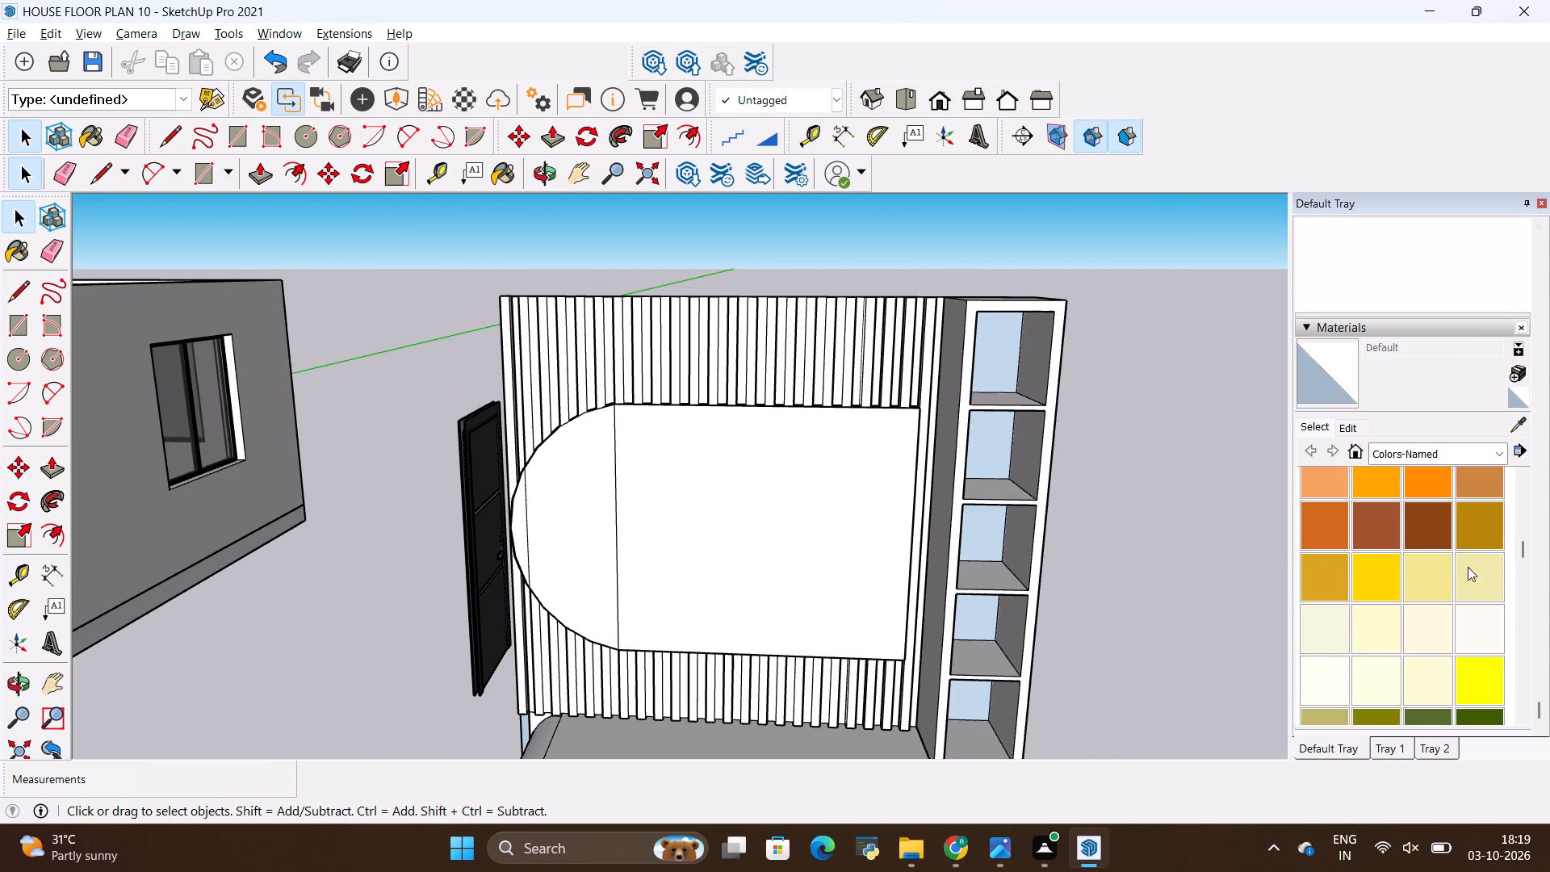
scroll(1464, 563, down, 10)
scroll(1435, 544, up, 5)
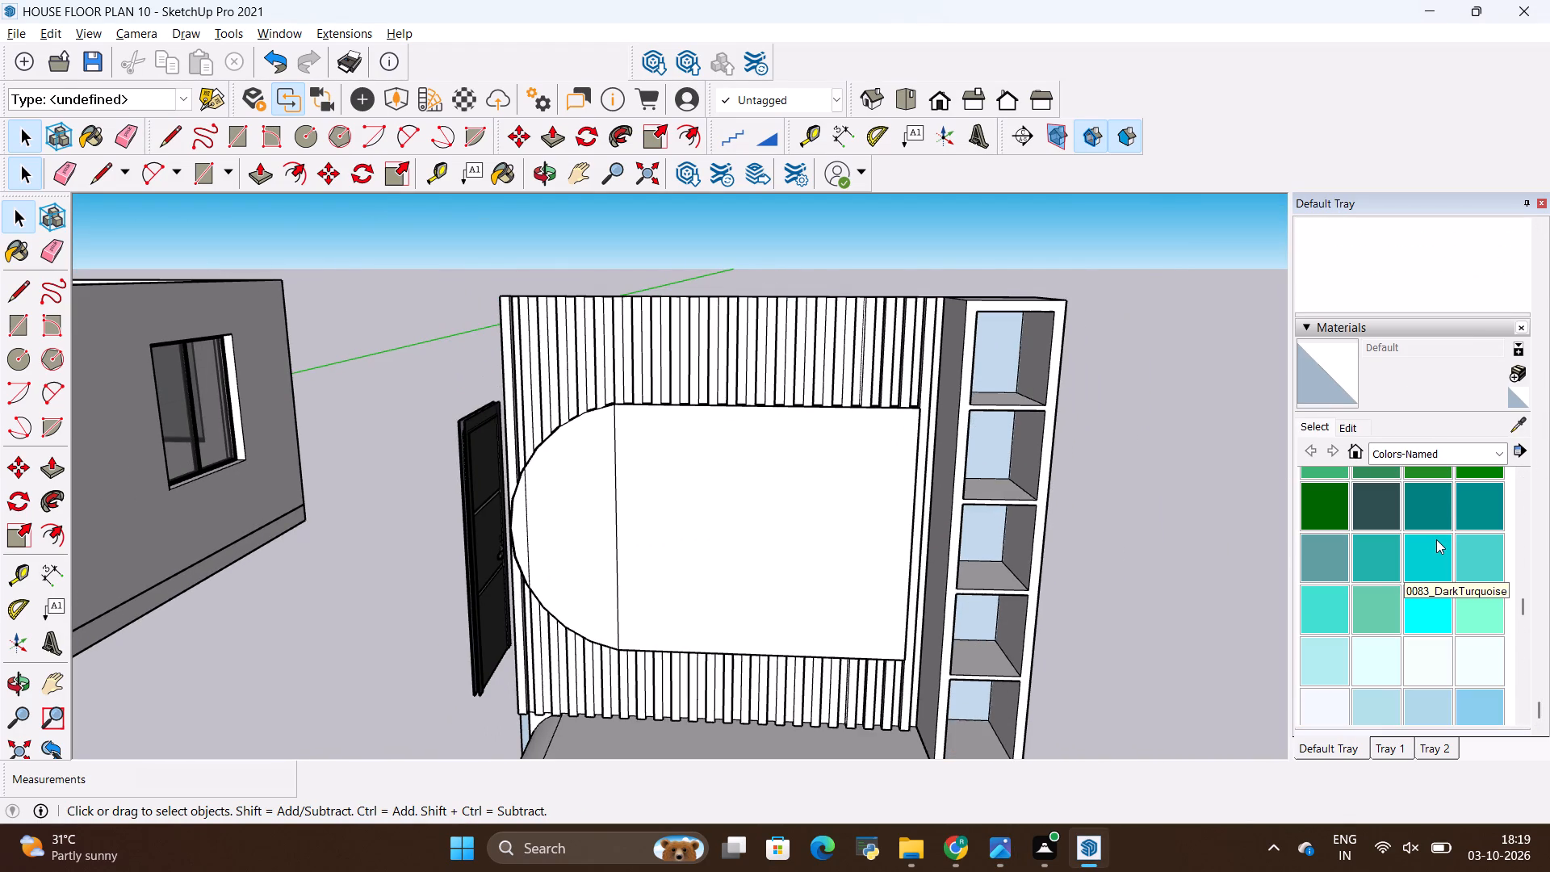
scroll(1384, 539, up, 1)
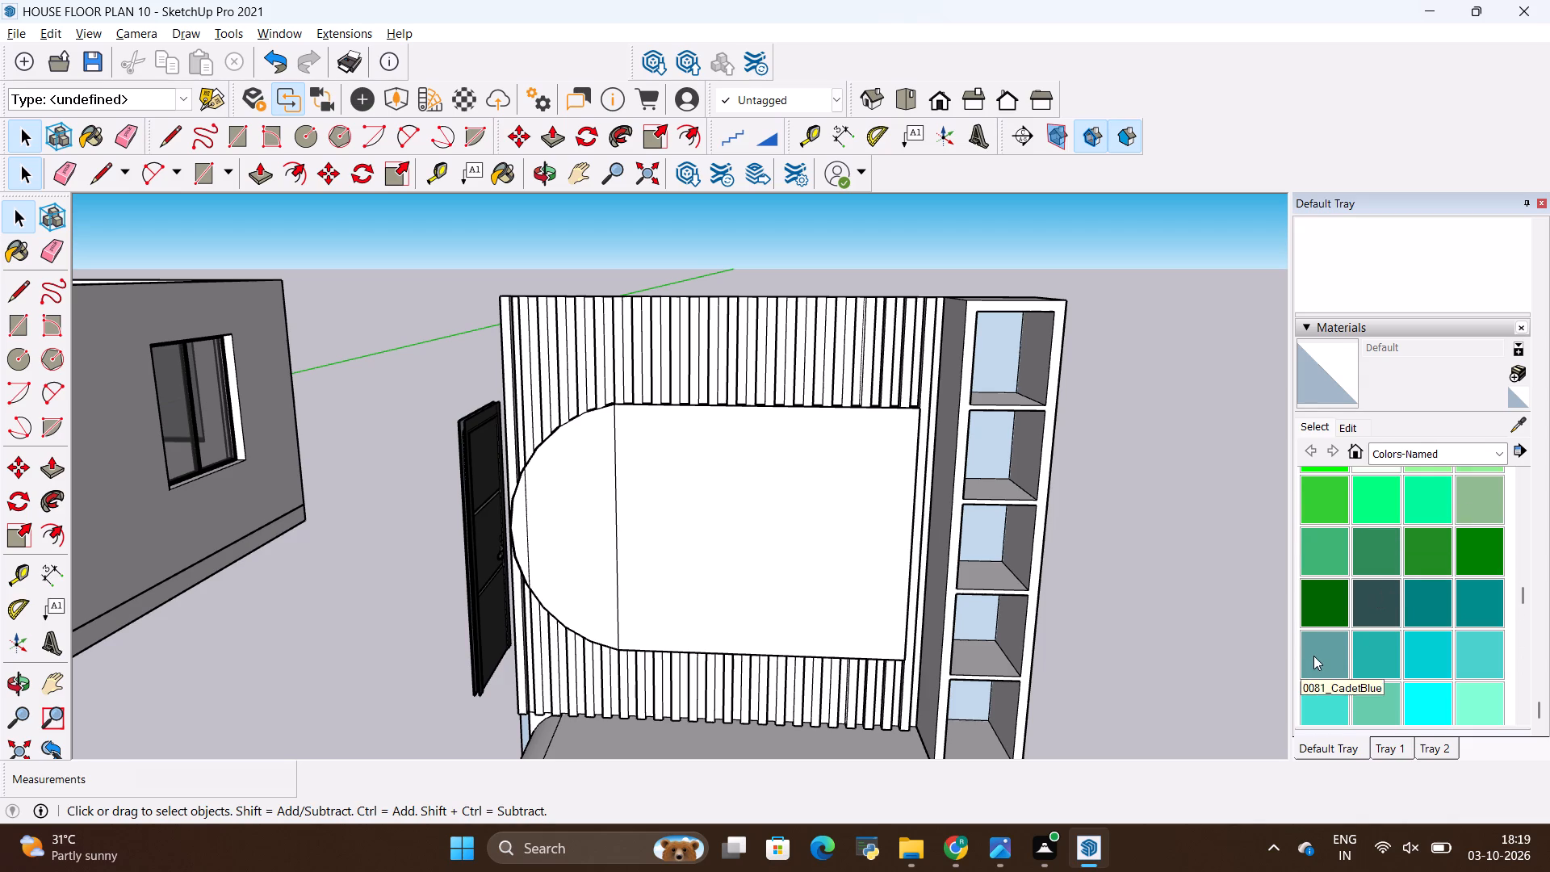
scroll(1334, 589, down, 3)
scroll(1435, 609, down, 2)
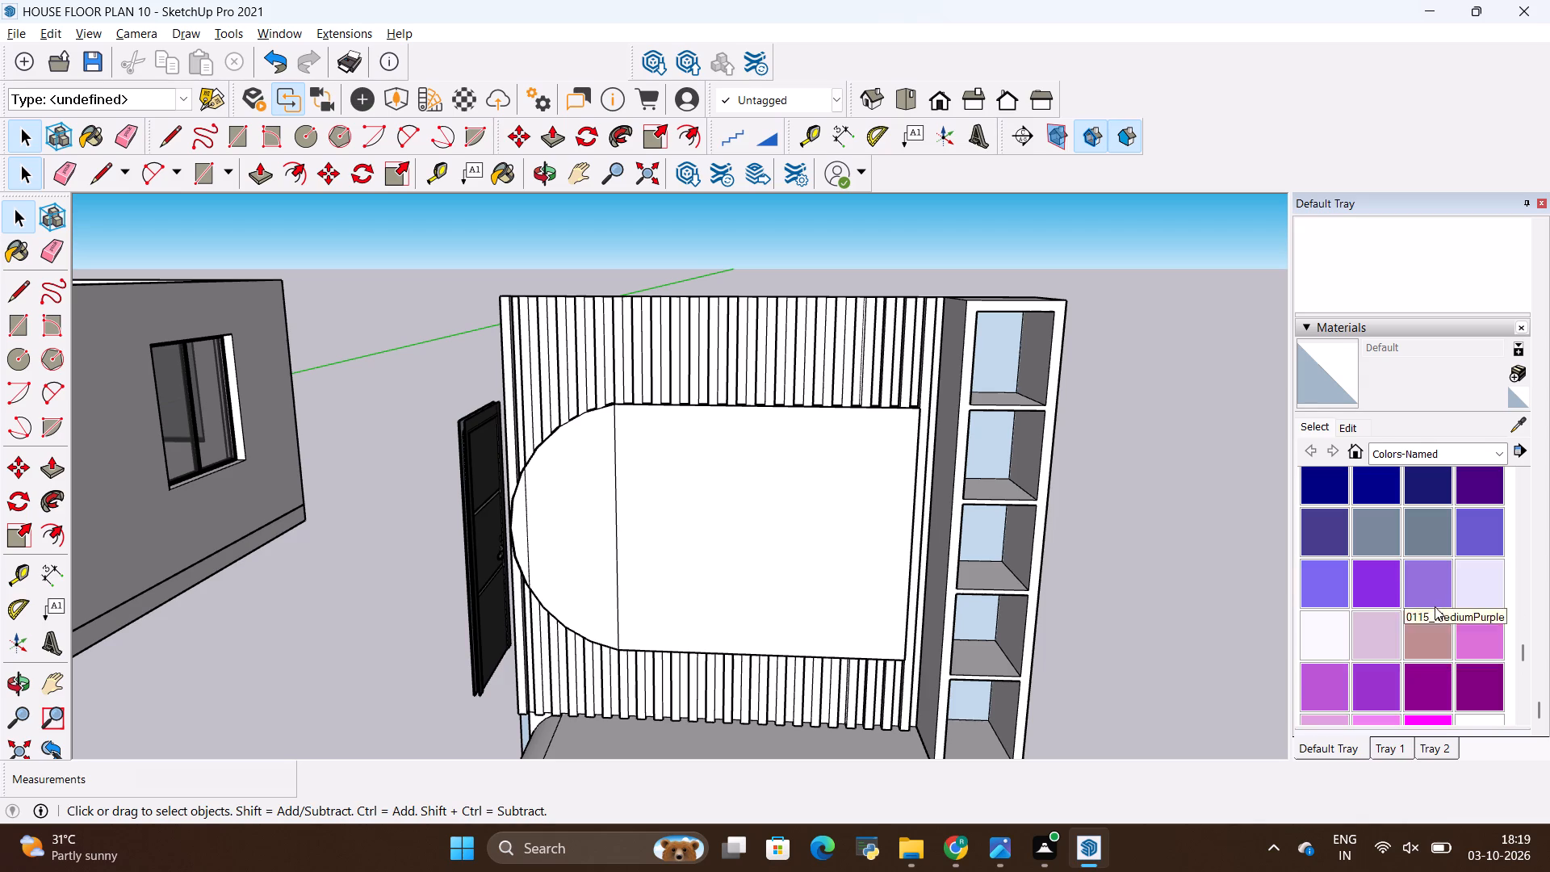
click(1383, 519)
scroll(831, 312, up, 3)
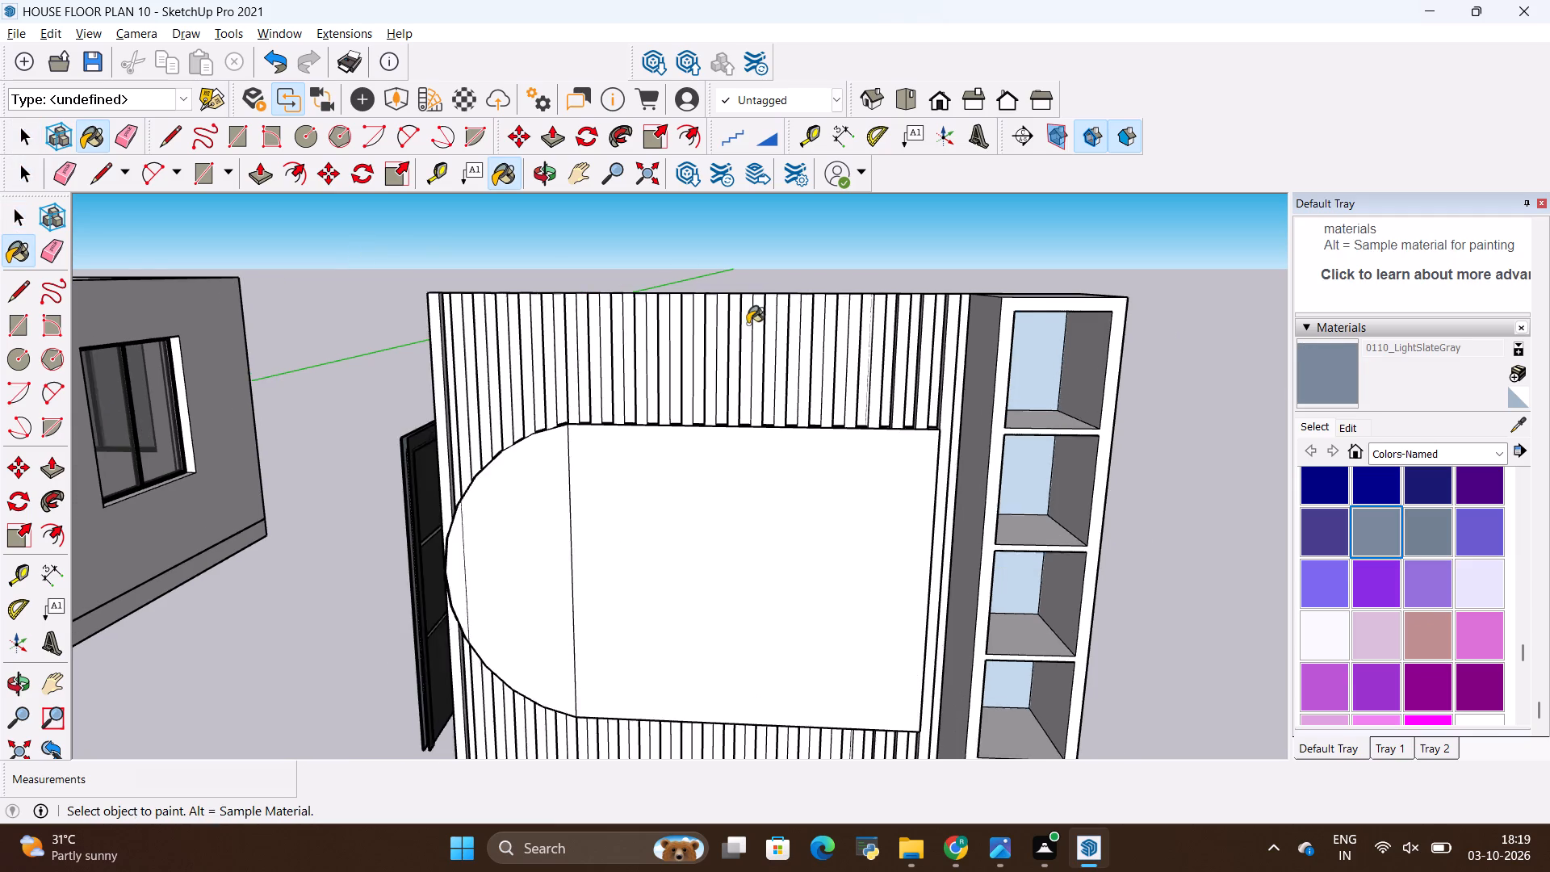
scroll(748, 324, up, 2)
scroll(1028, 322, up, 8)
click(1035, 327)
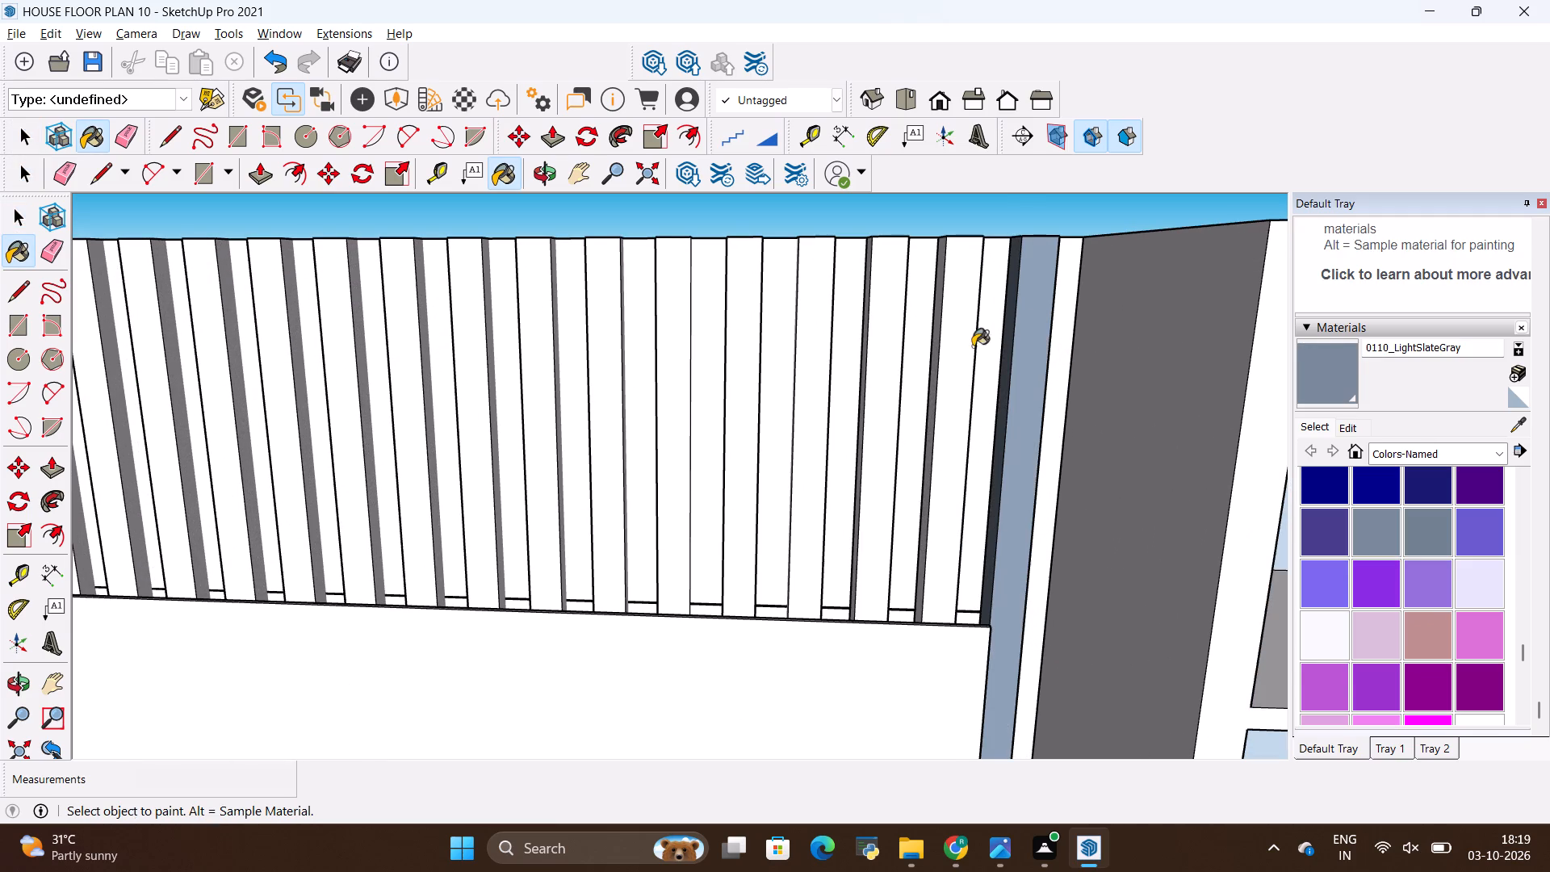
click(953, 357)
click(875, 371)
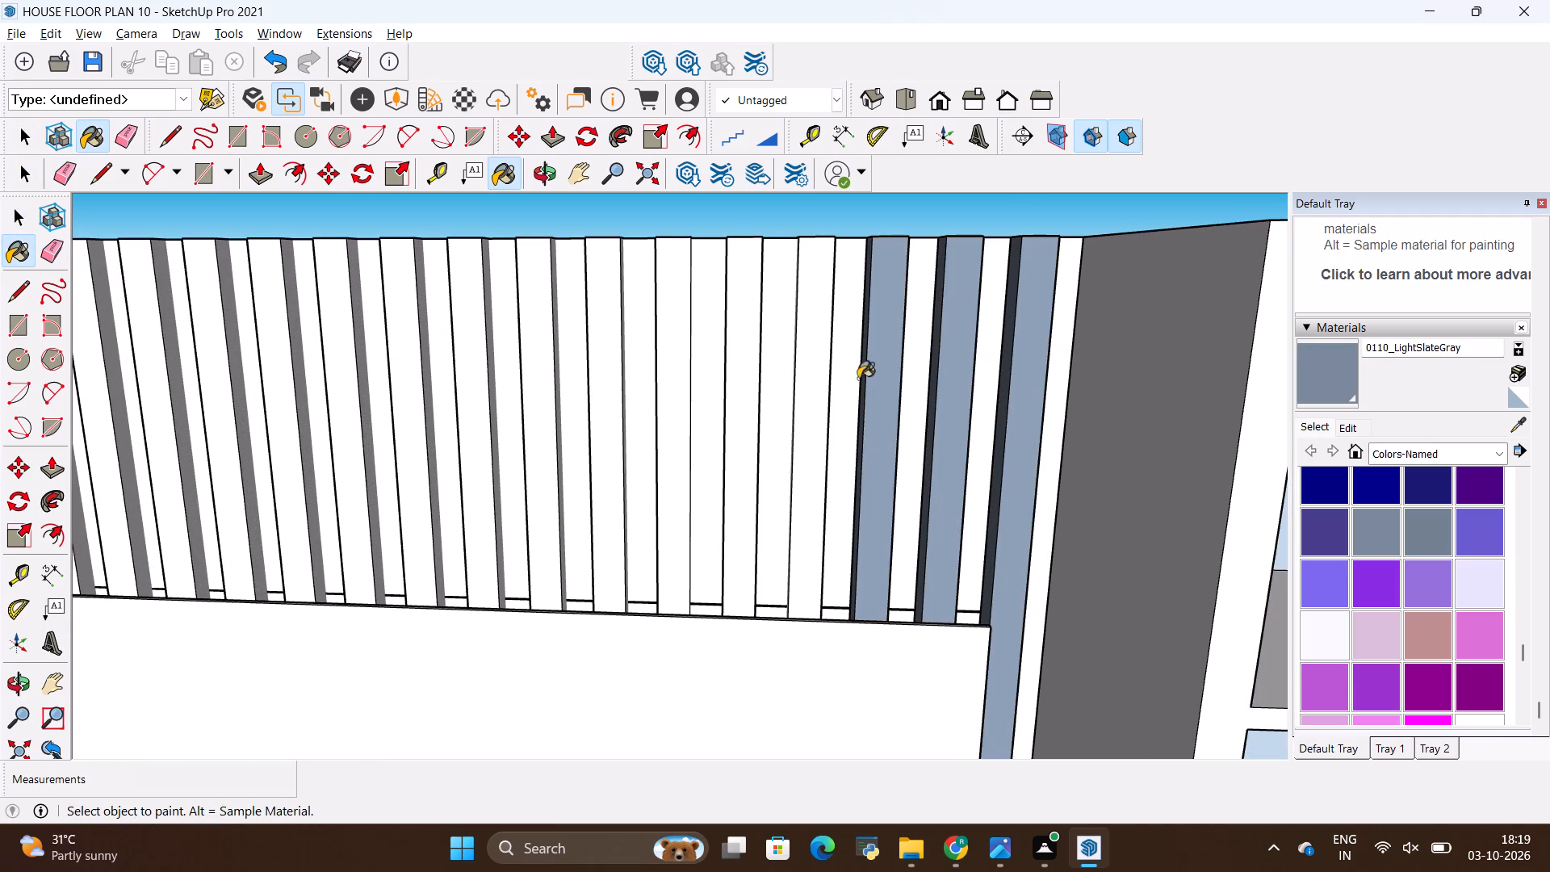
click(814, 400)
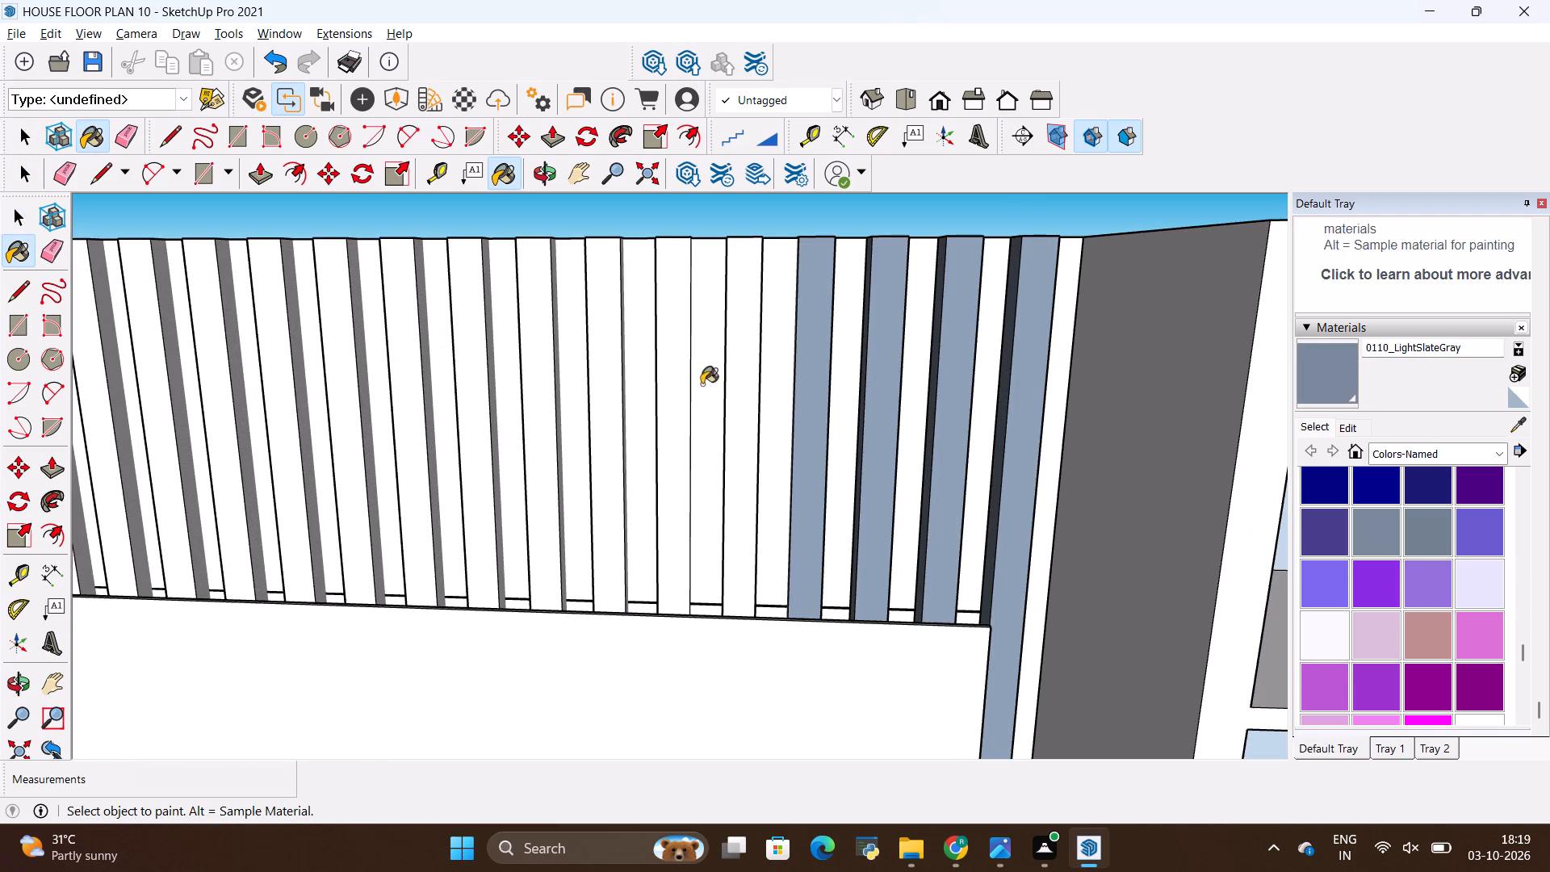
click(735, 378)
click(672, 392)
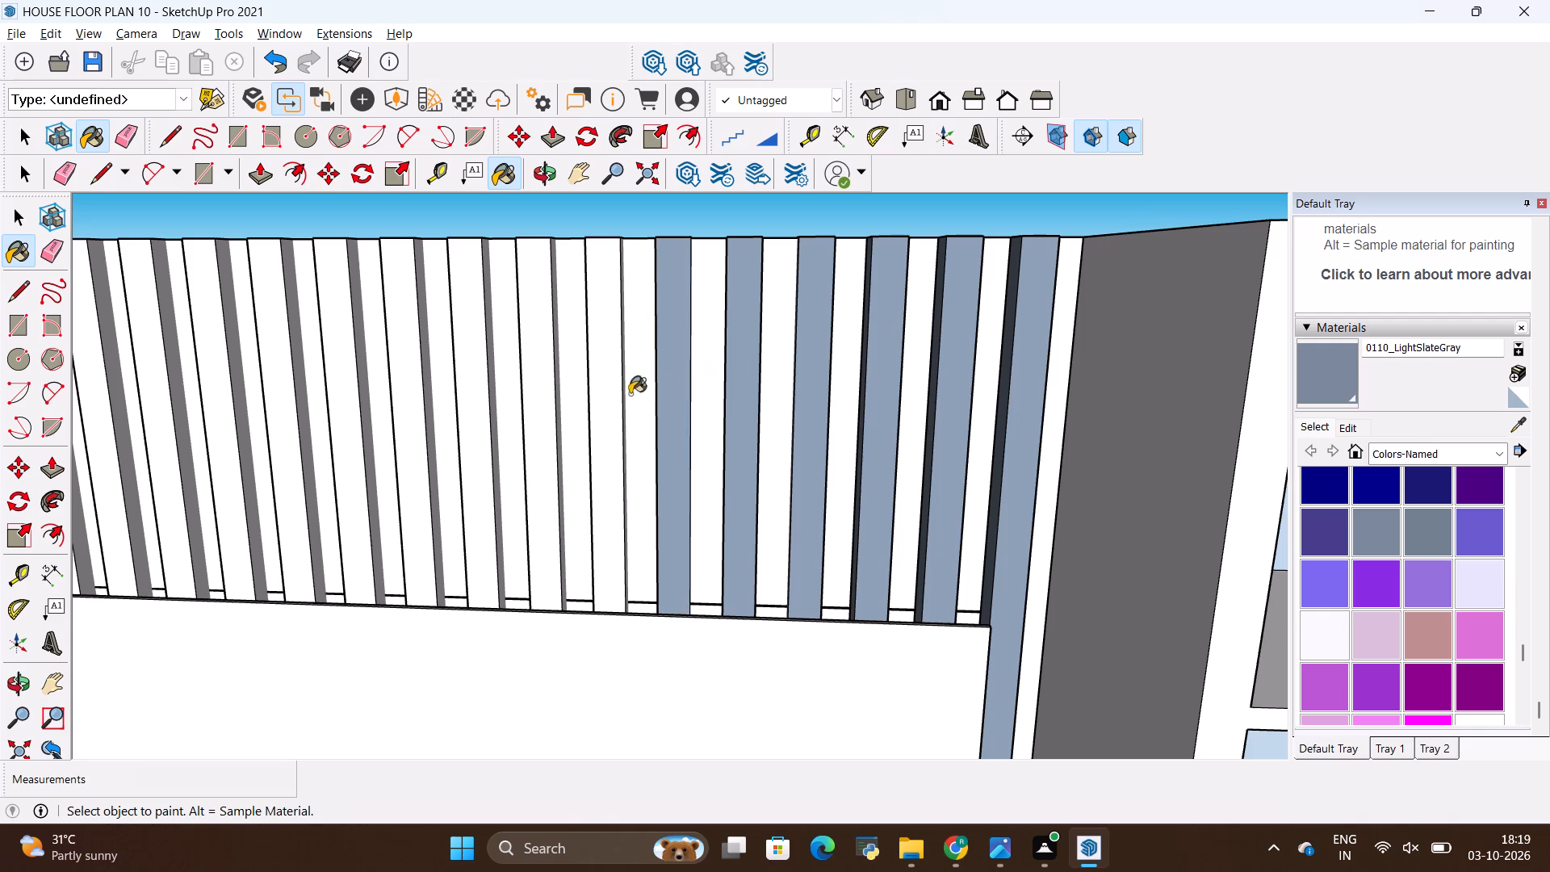
click(607, 402)
Paint the following ten slats above the TV panel, working toward its rounded end, with 0110_LightSlateGray.
scroll(680, 422, down, 12)
scroll(731, 356, down, 5)
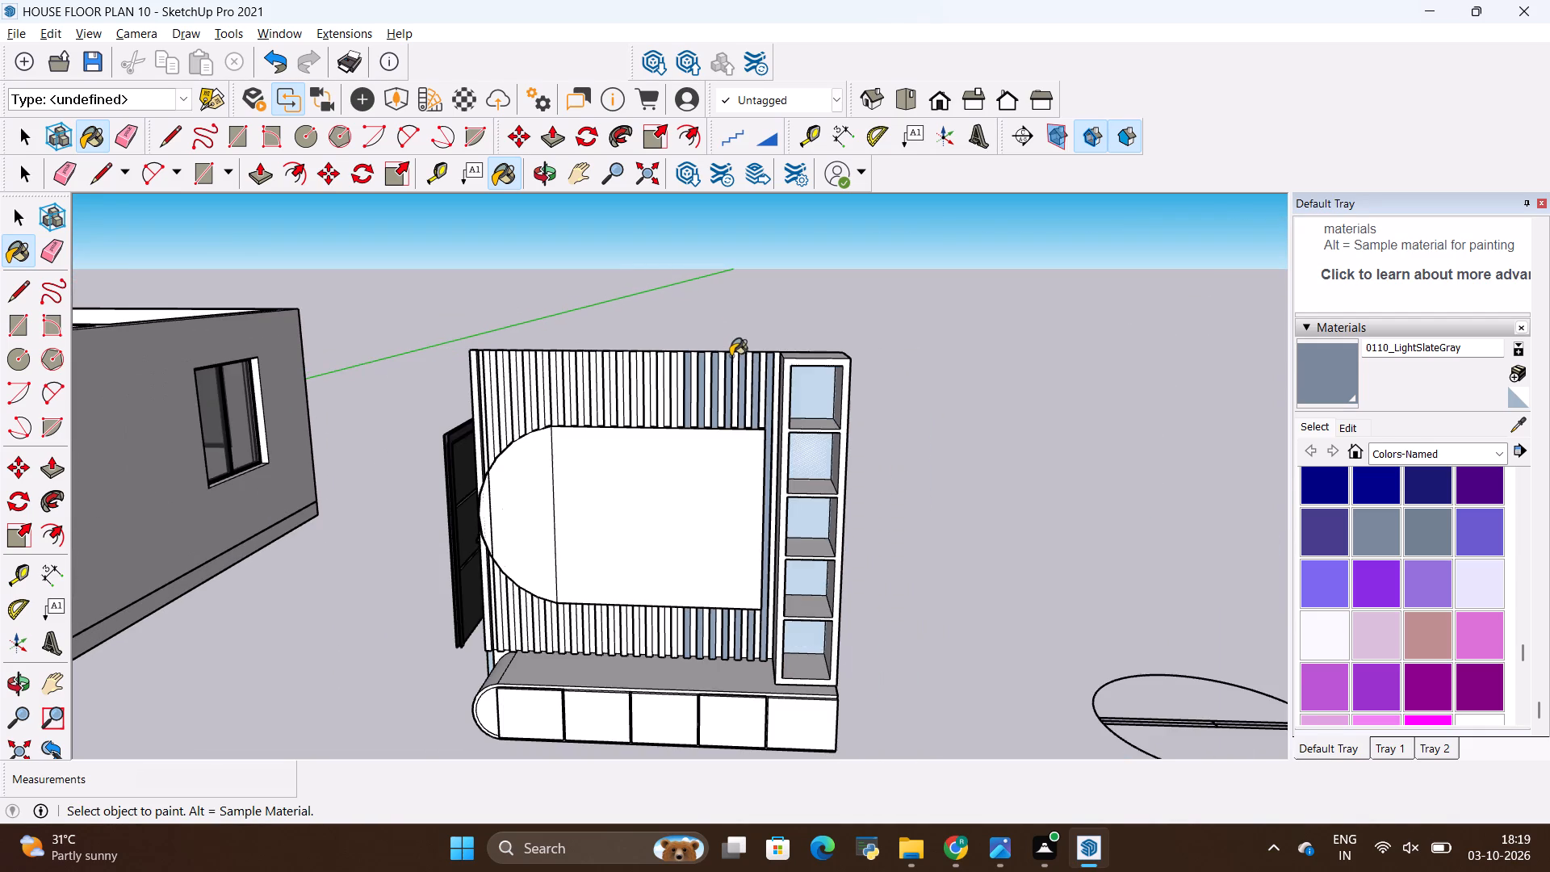
scroll(685, 391, up, 15)
click(681, 372)
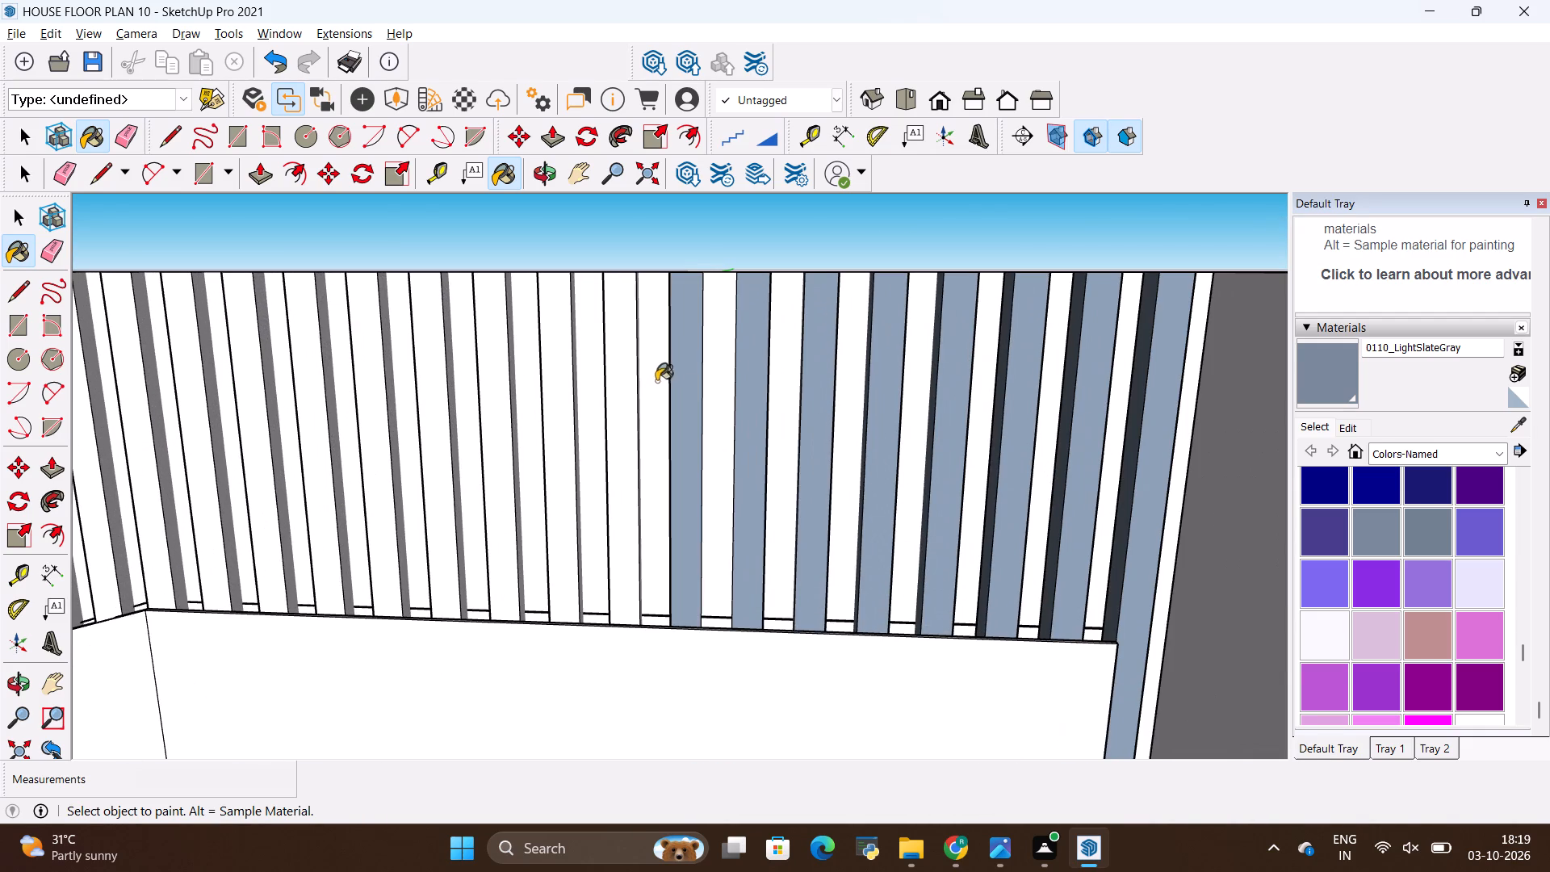
click(622, 415)
scroll(583, 416, up, 4)
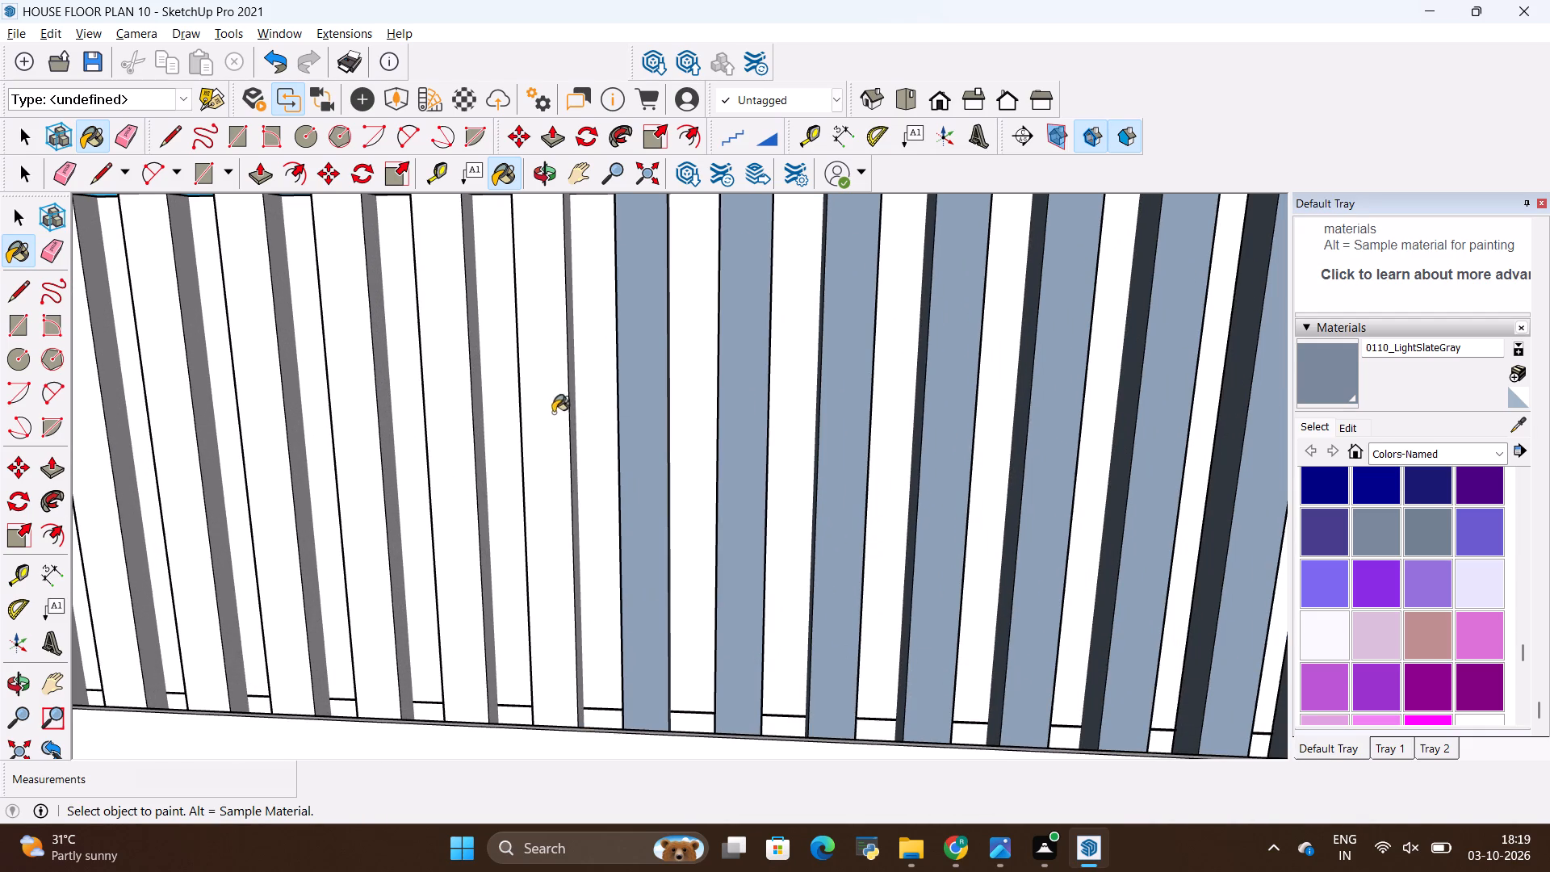
click(551, 413)
click(440, 428)
scroll(750, 372, down, 5)
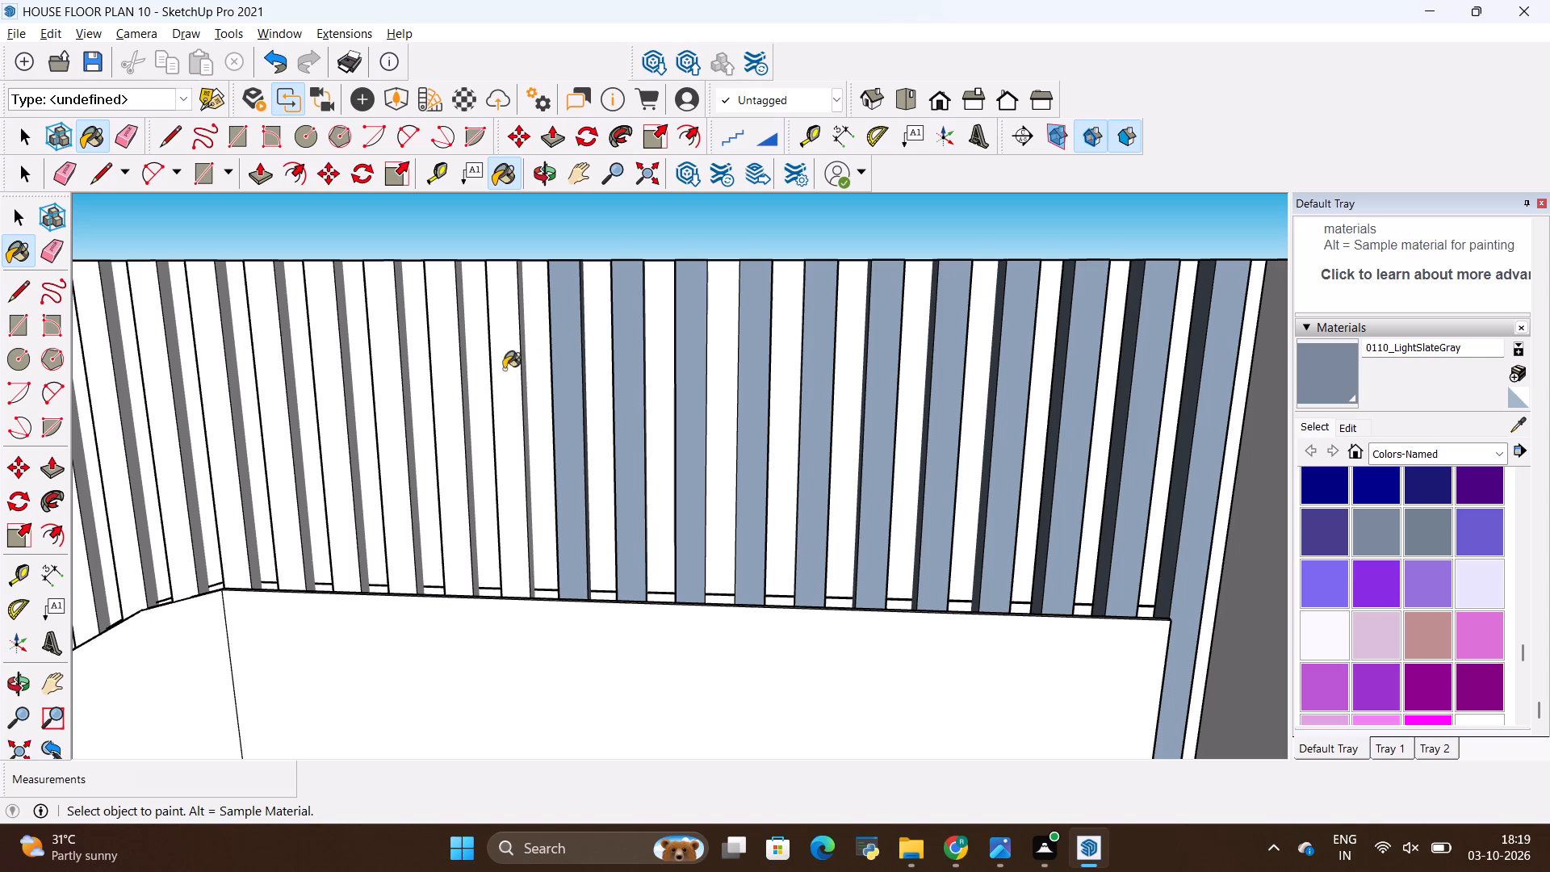
click(496, 371)
click(457, 388)
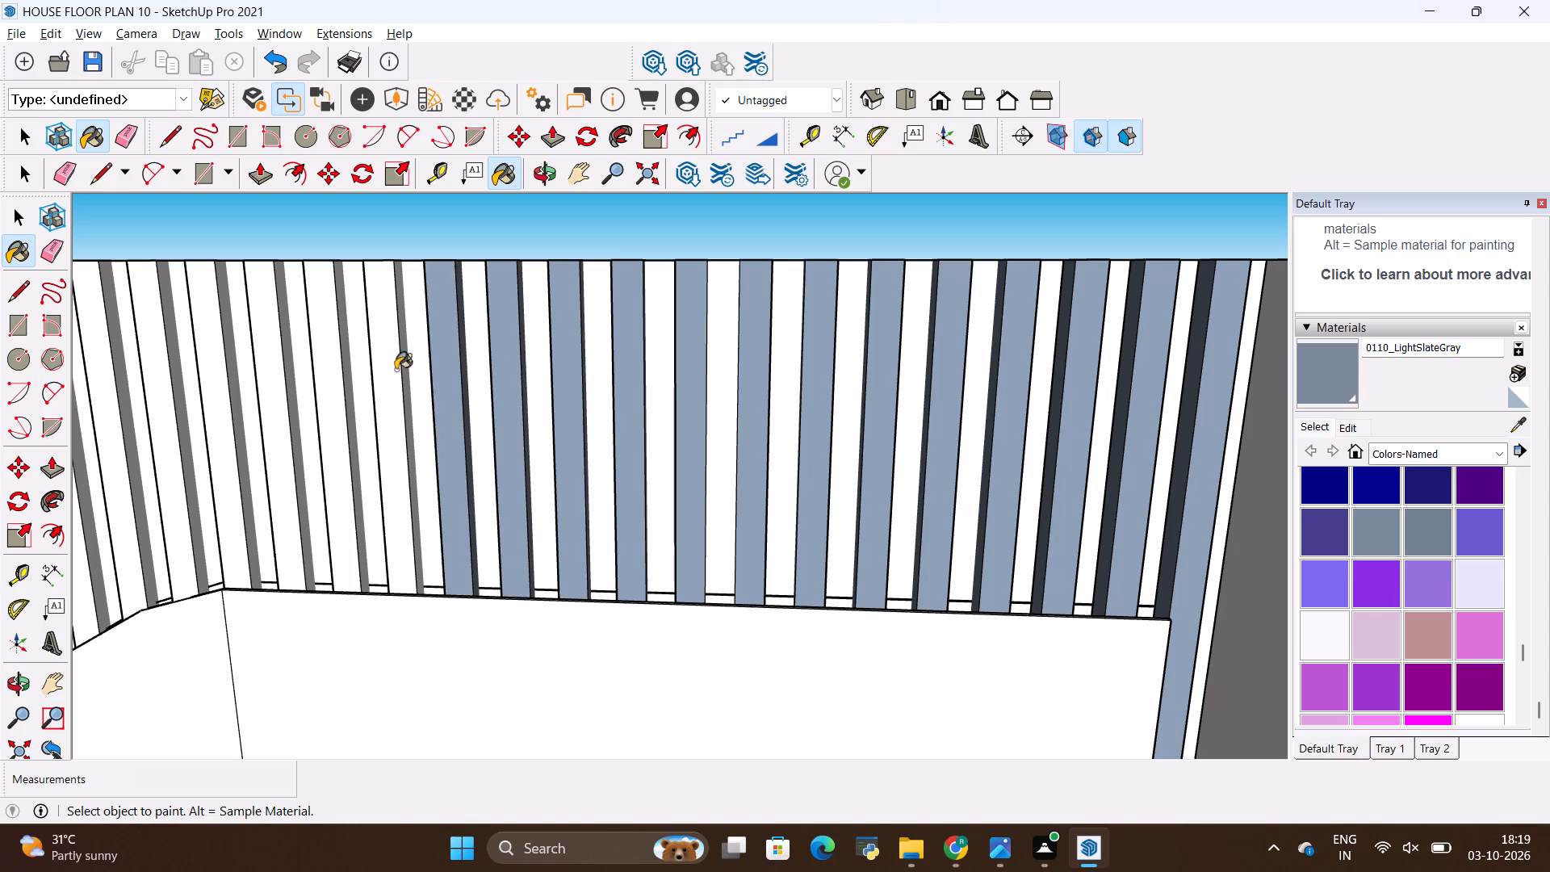
click(380, 364)
click(324, 377)
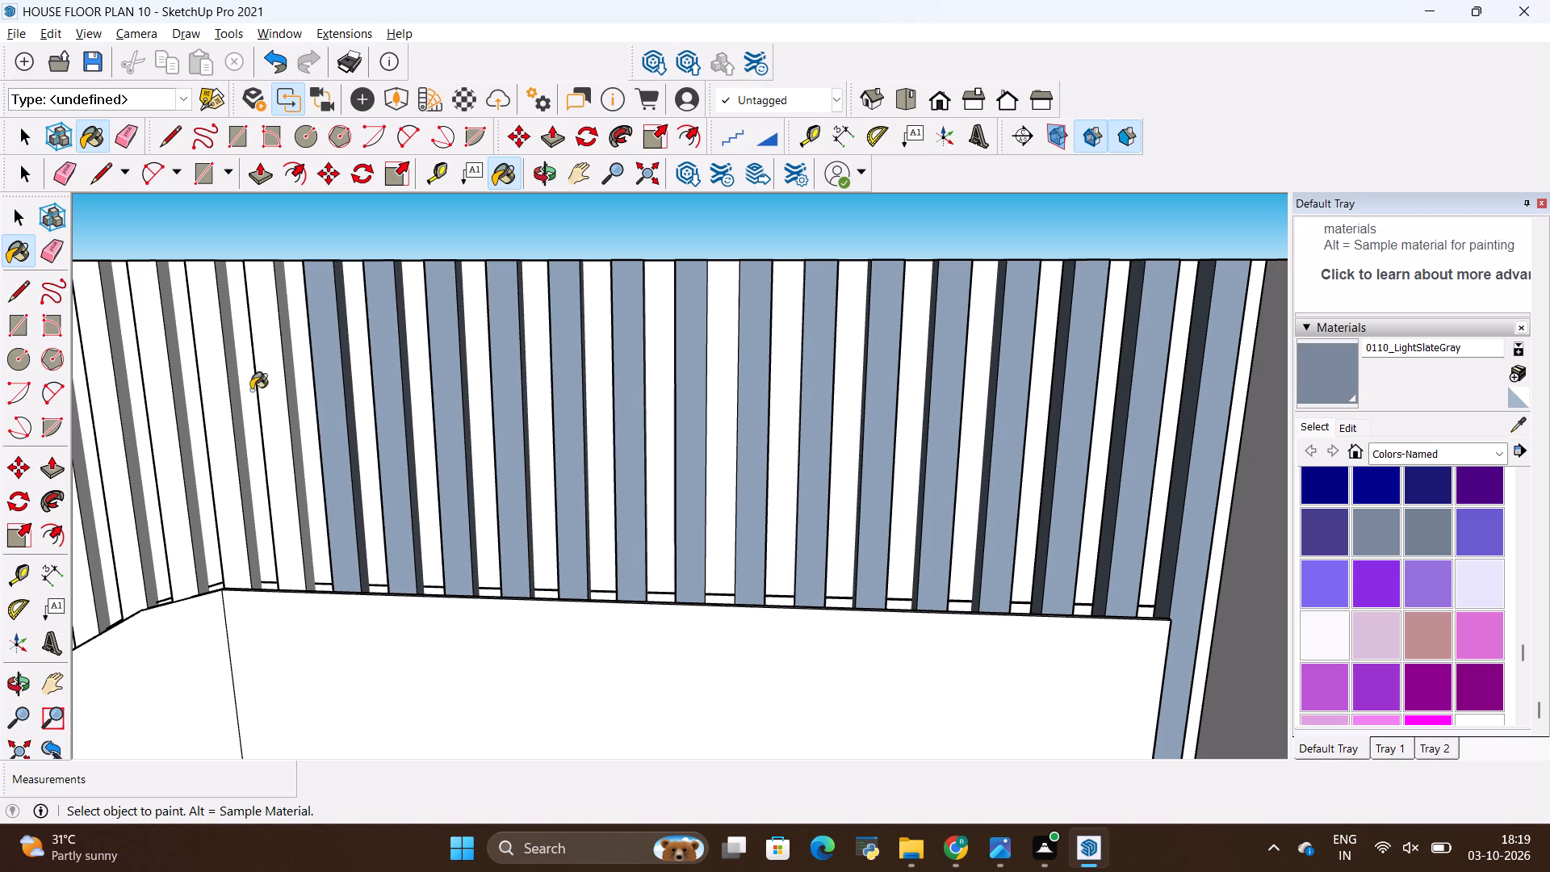
click(267, 384)
click(216, 380)
Paint the remaining six slats up to the outer edge behind the panel's rounded end with 0110_LightSlateGray.
scroll(907, 435, down, 5)
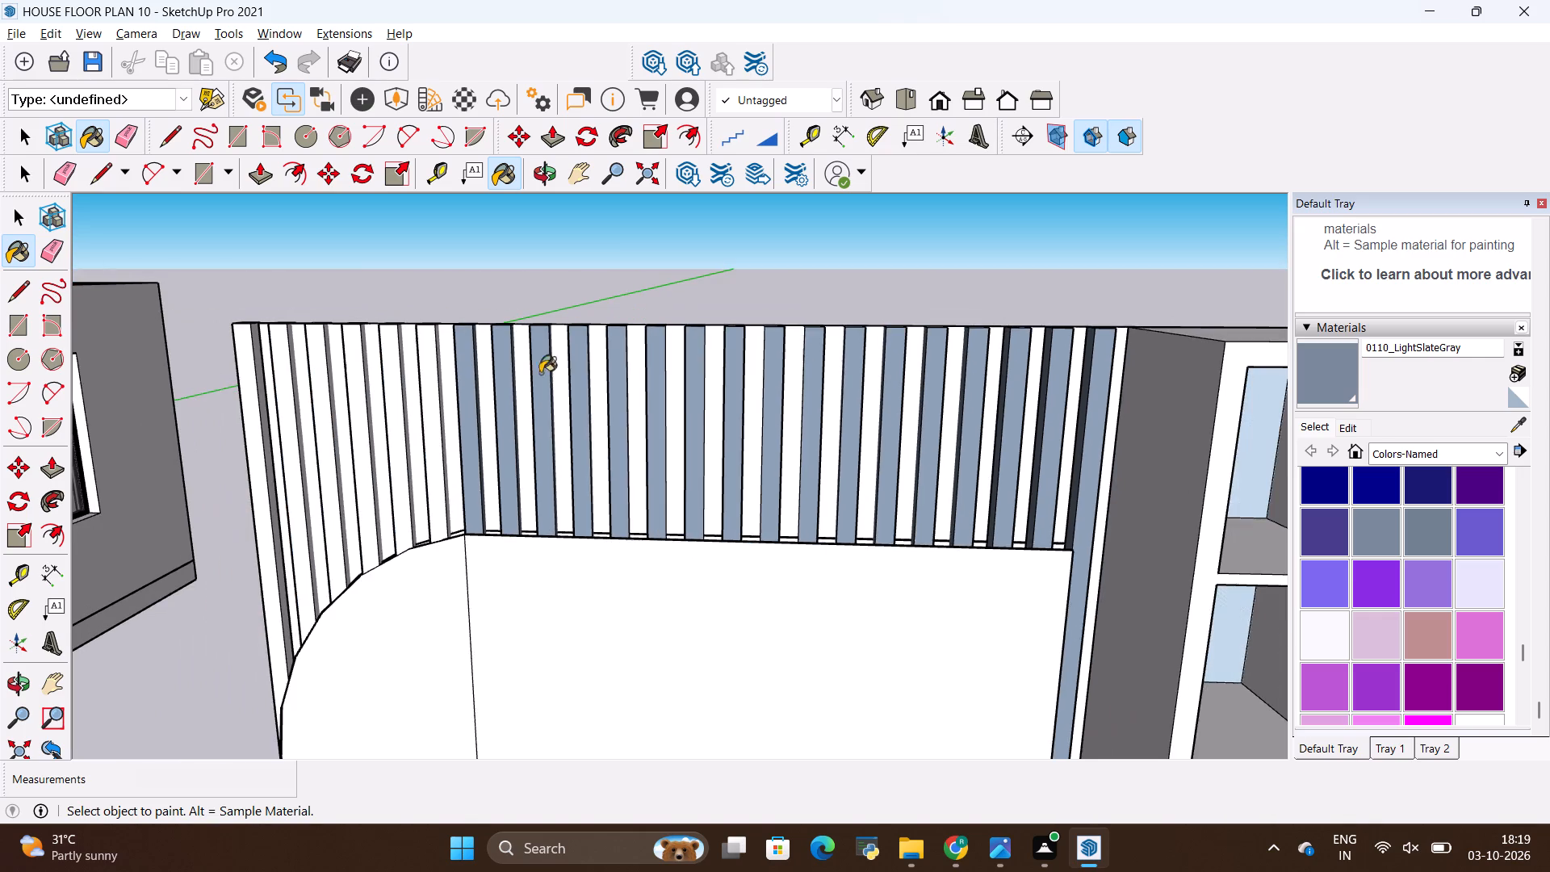
scroll(507, 373, up, 9)
click(357, 364)
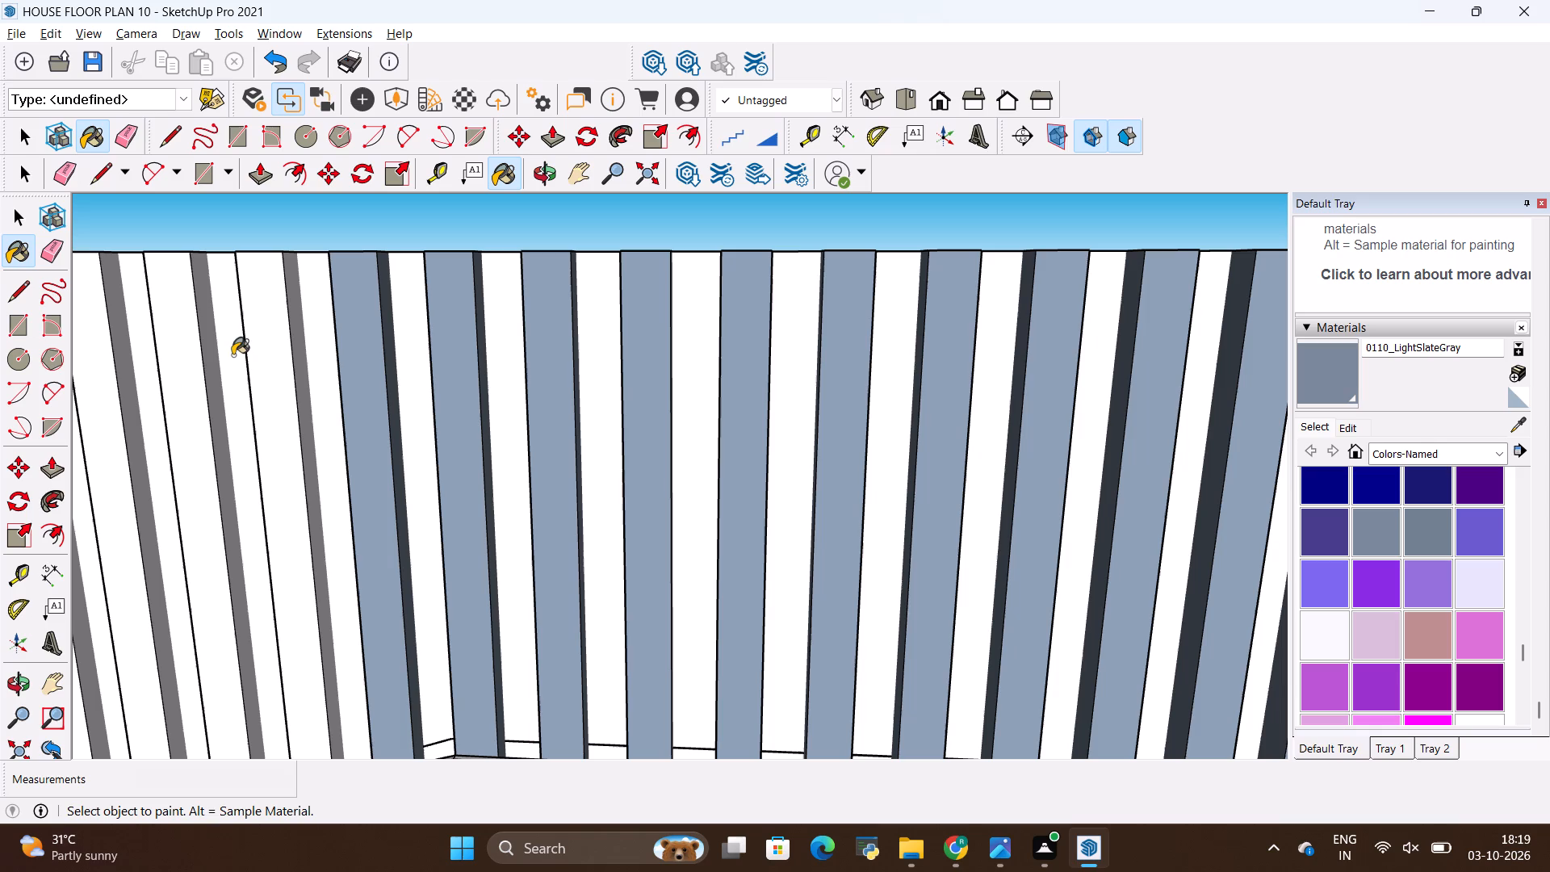
click(266, 351)
click(185, 362)
scroll(534, 392, down, 5)
scroll(330, 357, up, 2)
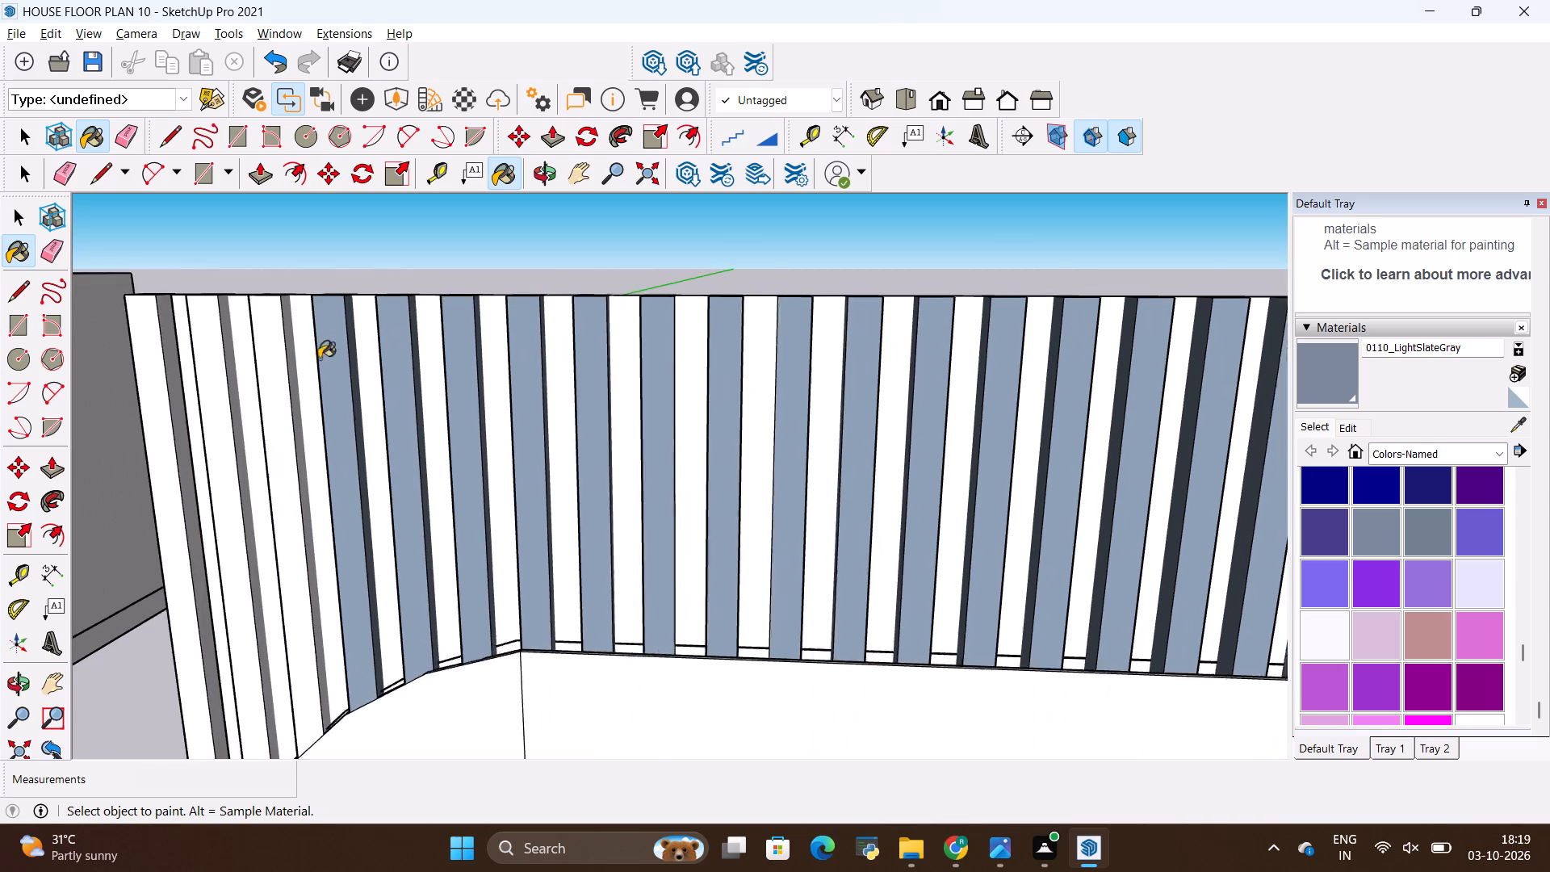
scroll(319, 358, up, 2)
click(242, 358)
click(165, 365)
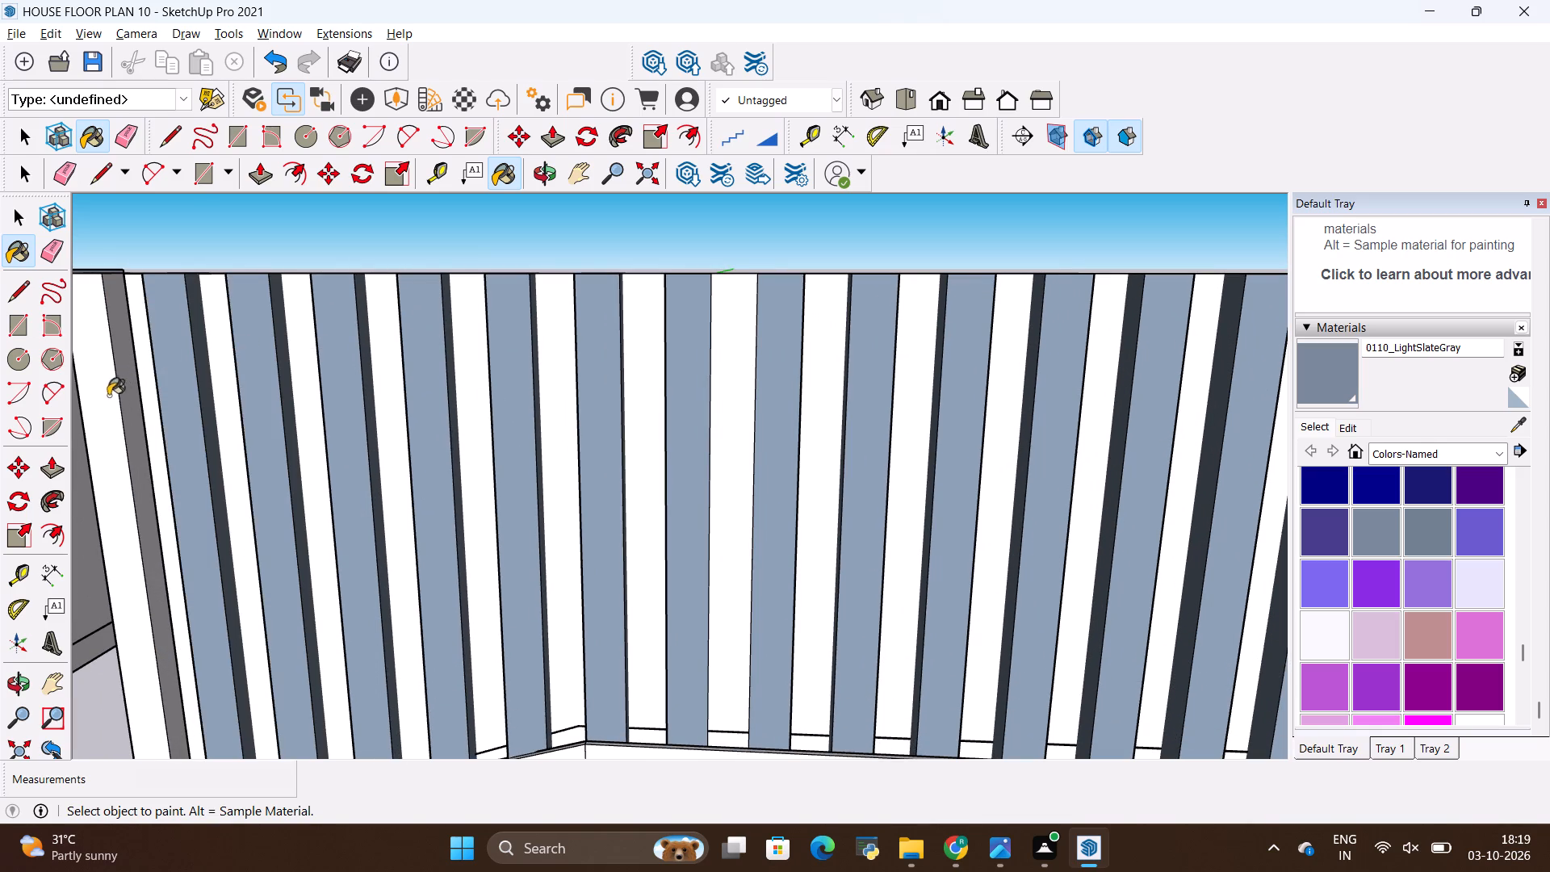
click(107, 396)
scroll(351, 363, down, 16)
scroll(374, 299, down, 2)
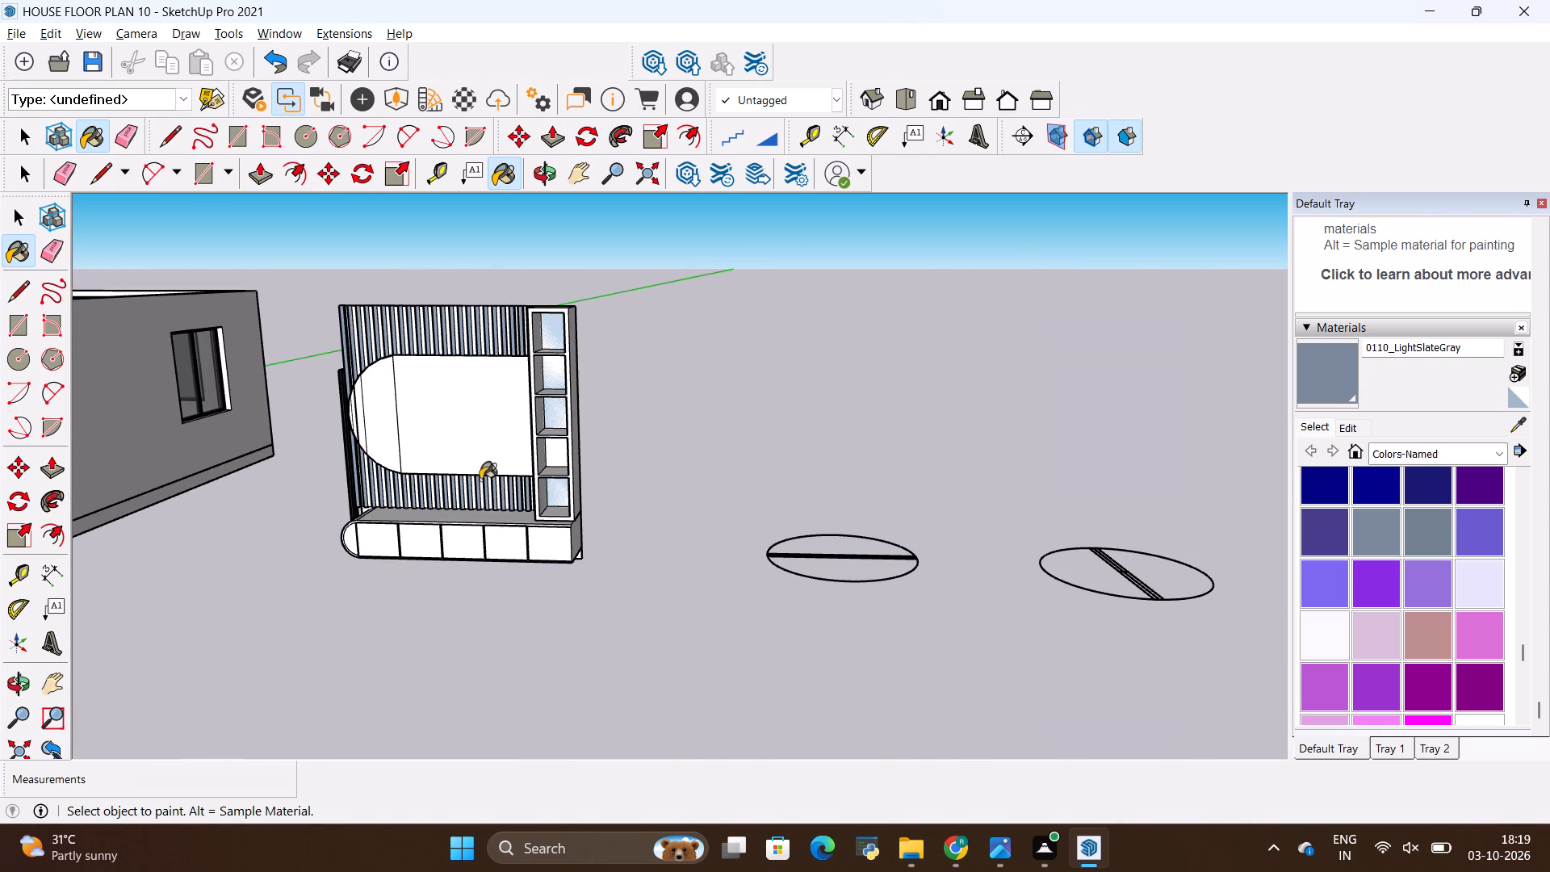
Examine the painted wall slats around the TV panel and cabinet and compare them with the reference photo.
middle_drag(480, 480, 746, 357)
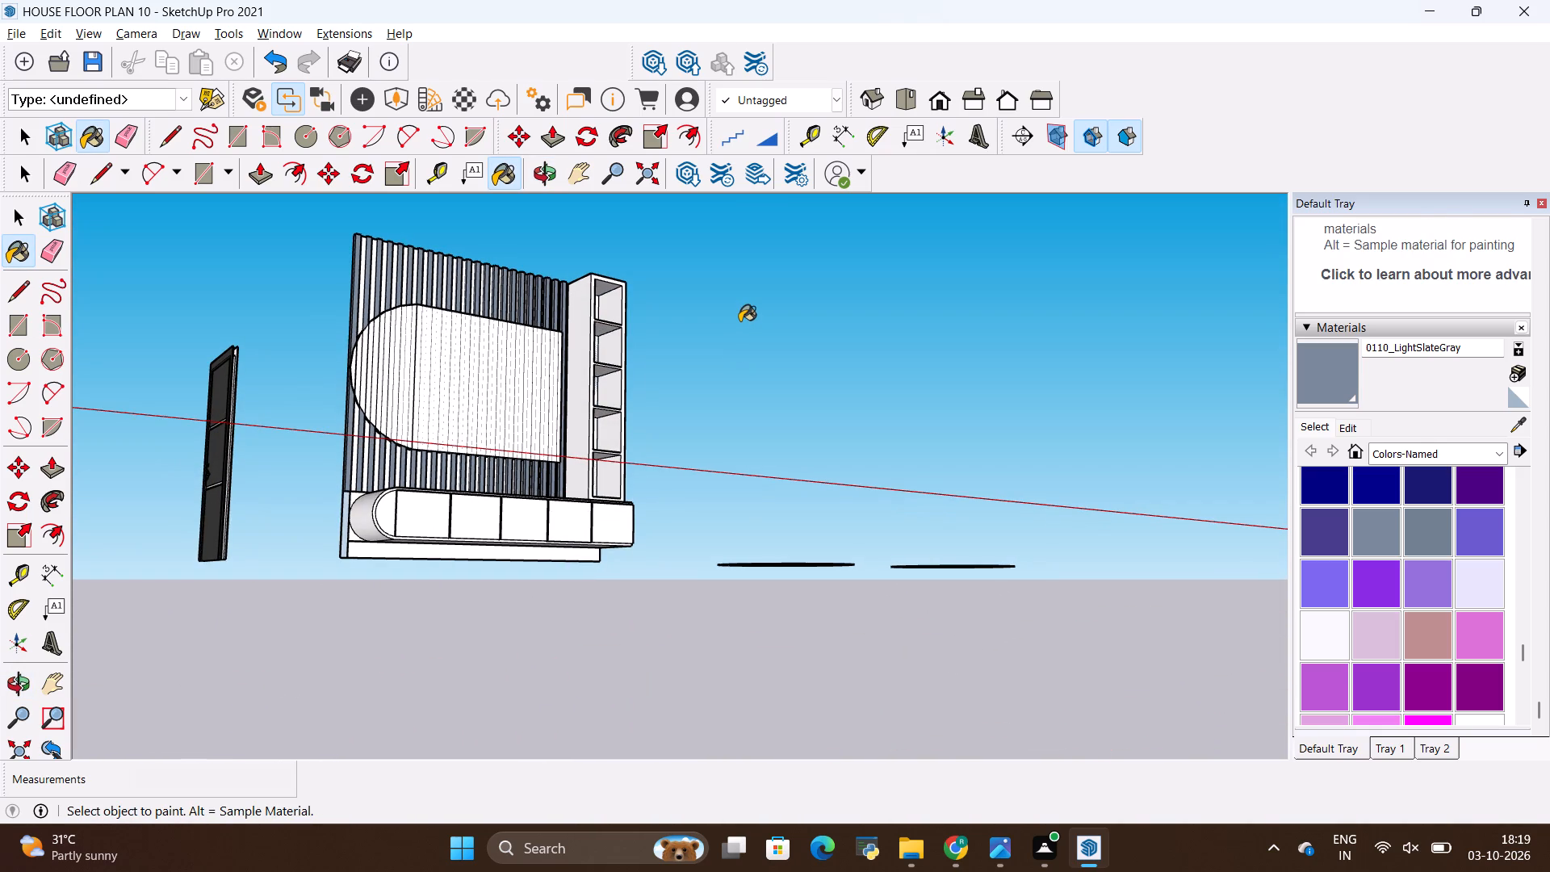
scroll(748, 315, up, 1)
scroll(508, 394, up, 10)
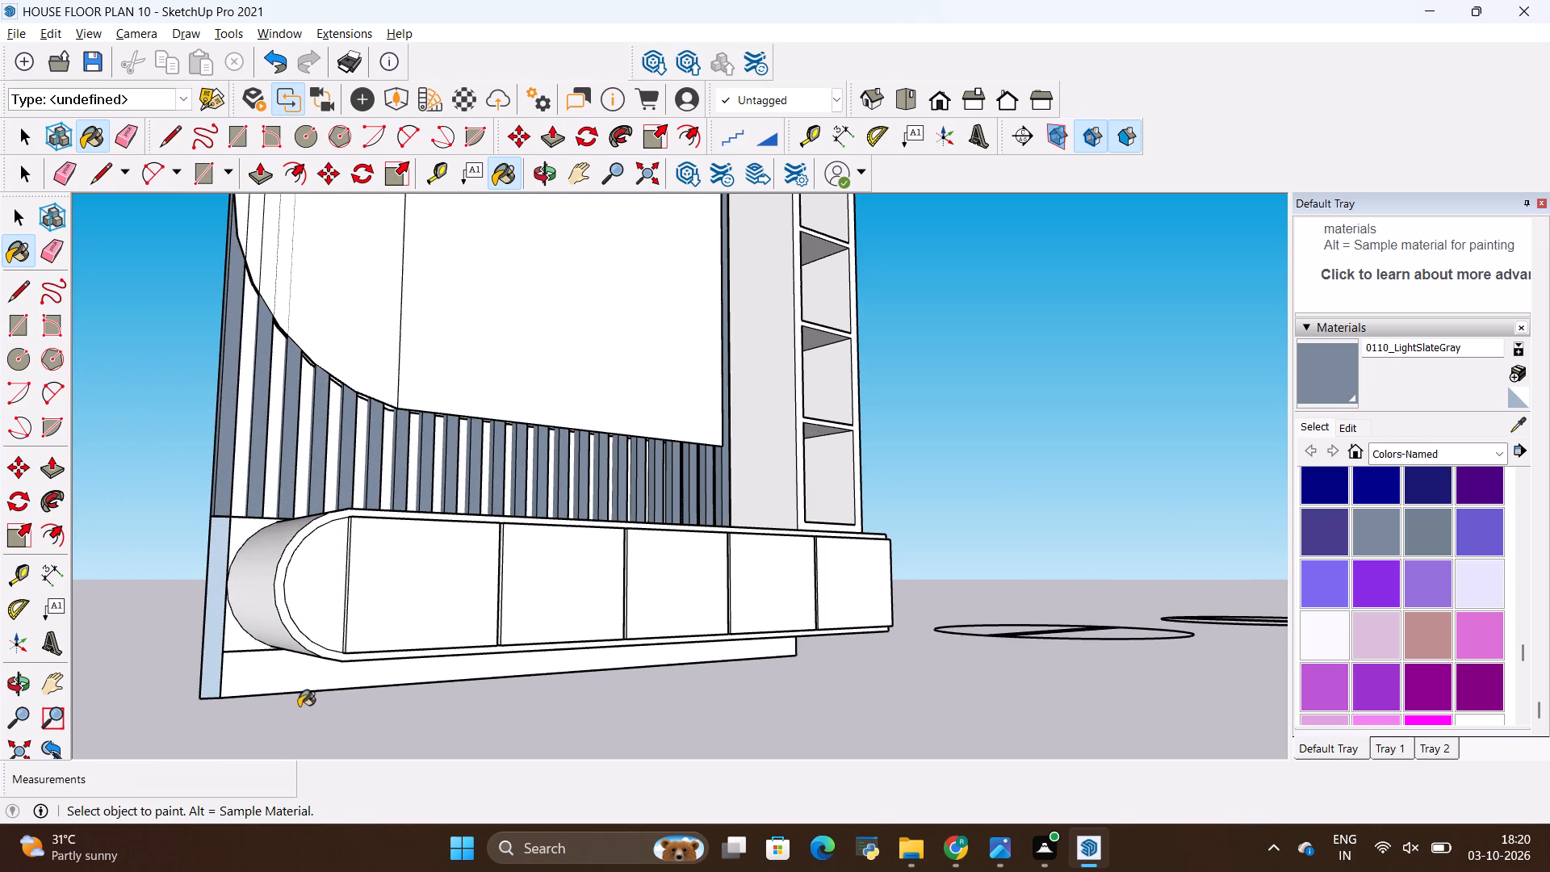
scroll(617, 464, down, 6)
middle_drag(618, 447, 413, 532)
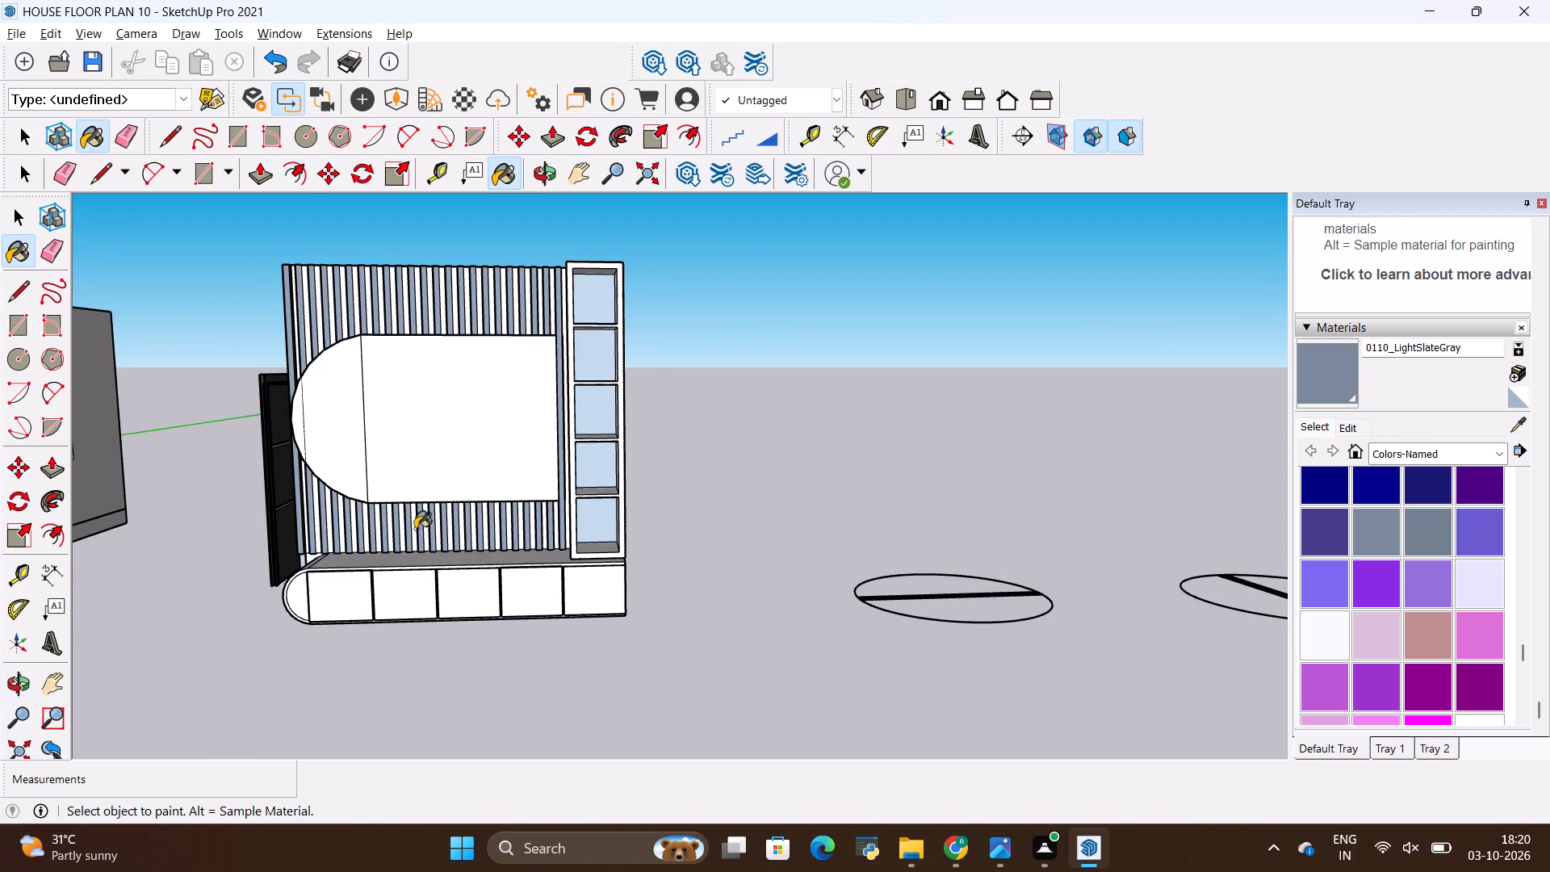
key(alt+Tab)
key(alt+Tab)
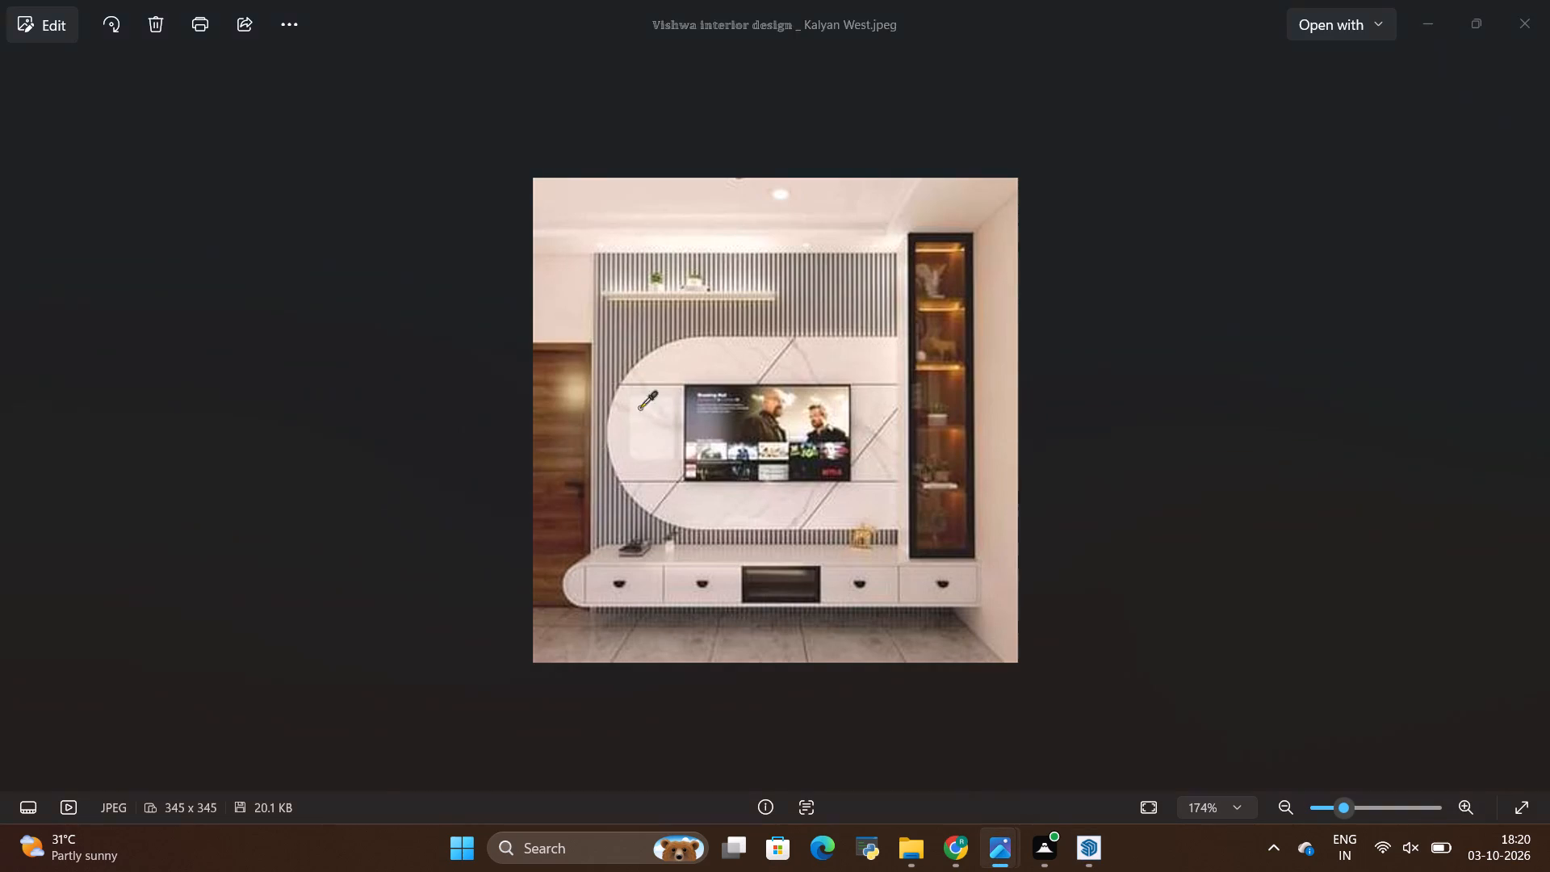
Open the rounded TV panel group for editing.
scroll(484, 398, up, 6)
key(space)
click(426, 411)
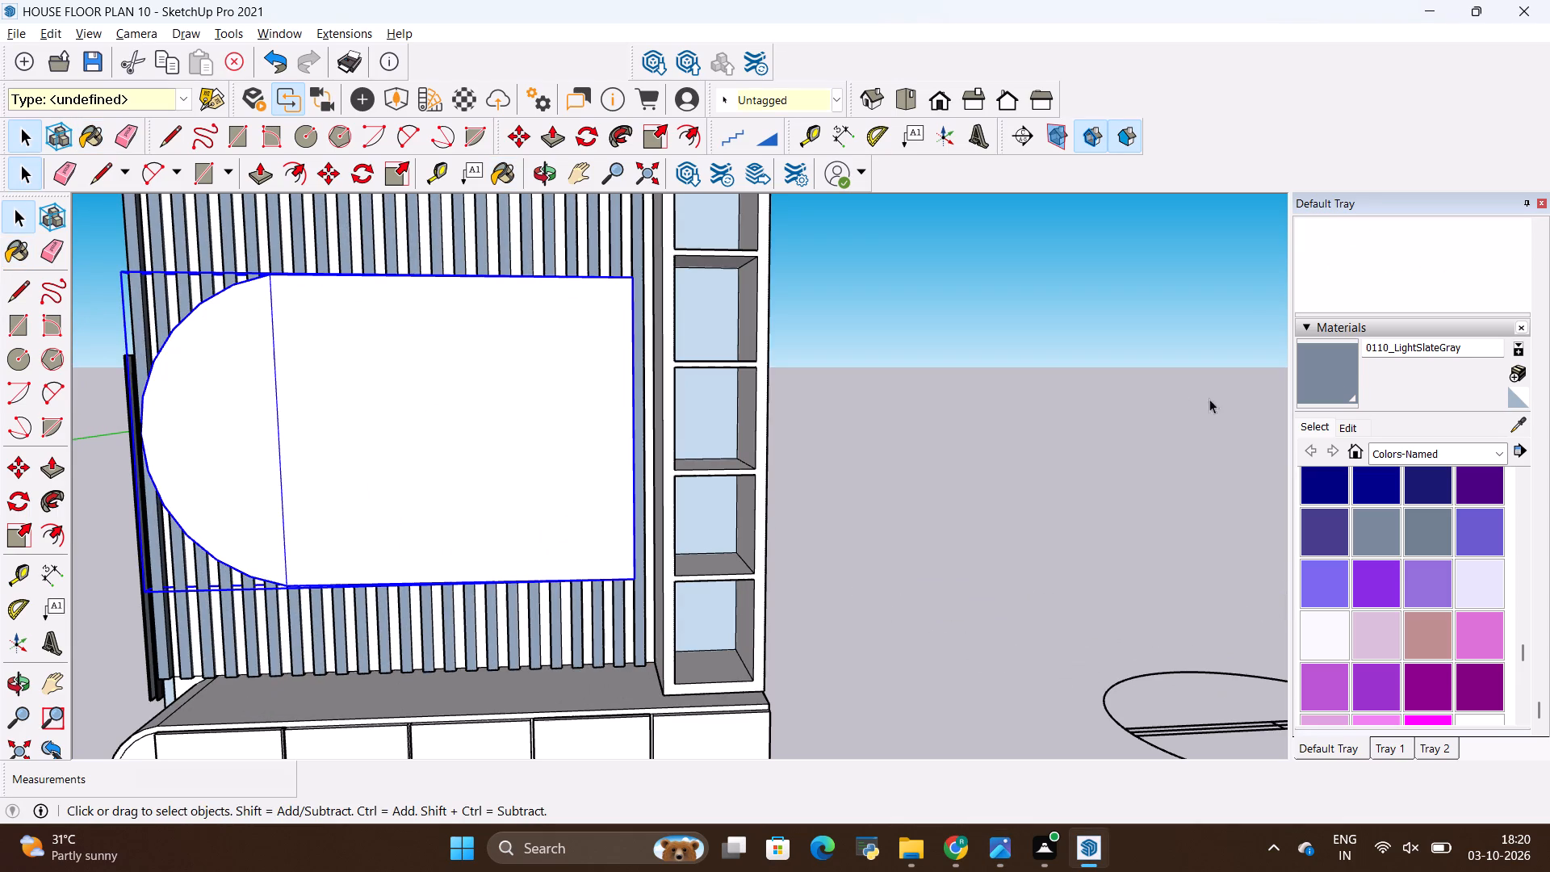
double_click(320, 343)
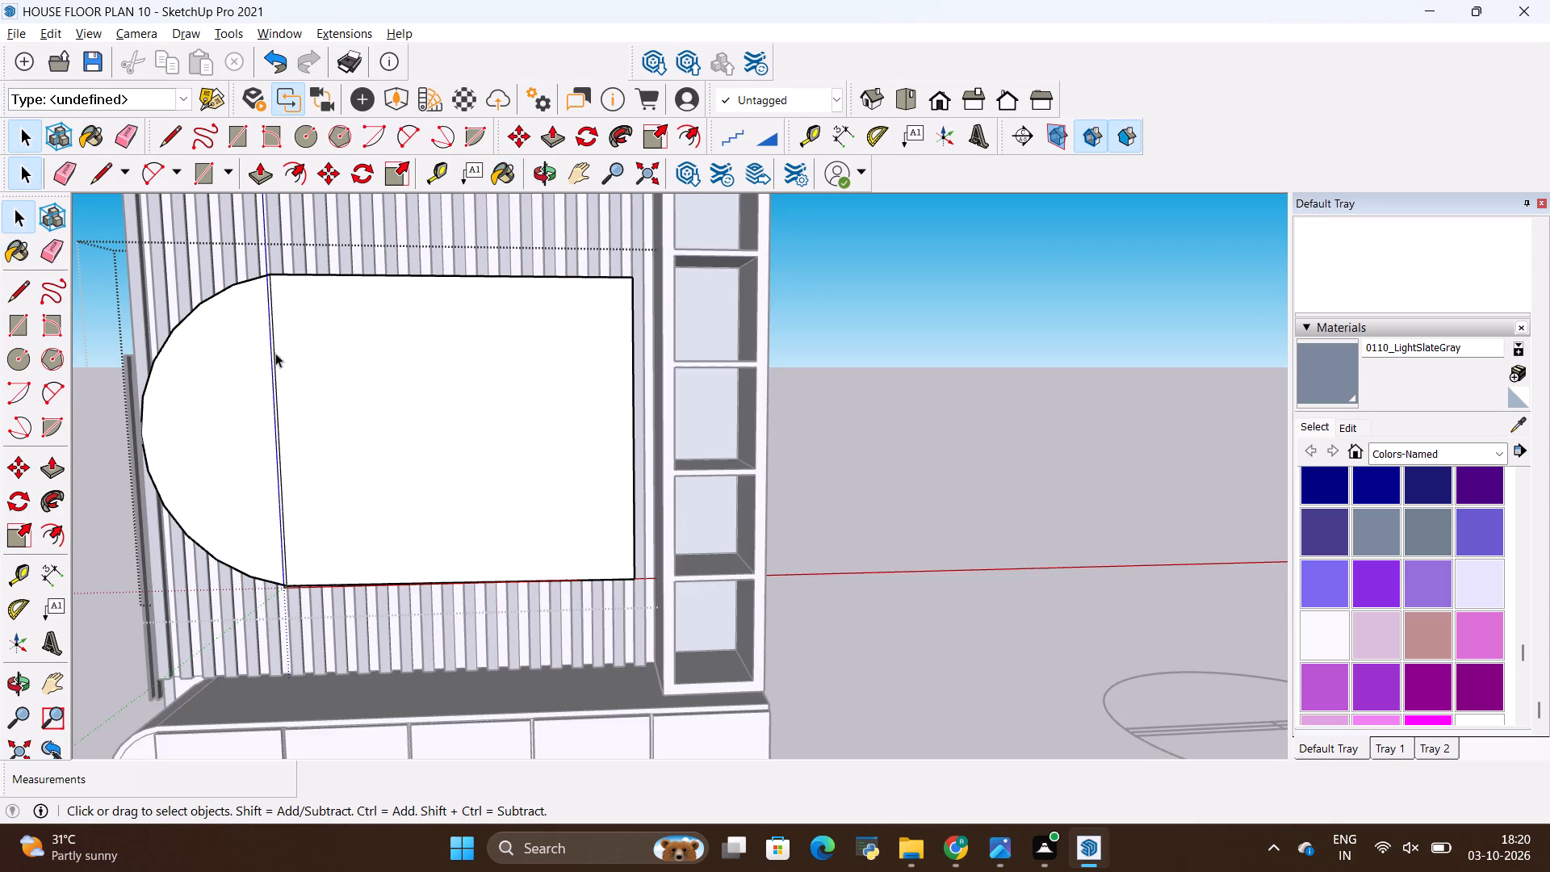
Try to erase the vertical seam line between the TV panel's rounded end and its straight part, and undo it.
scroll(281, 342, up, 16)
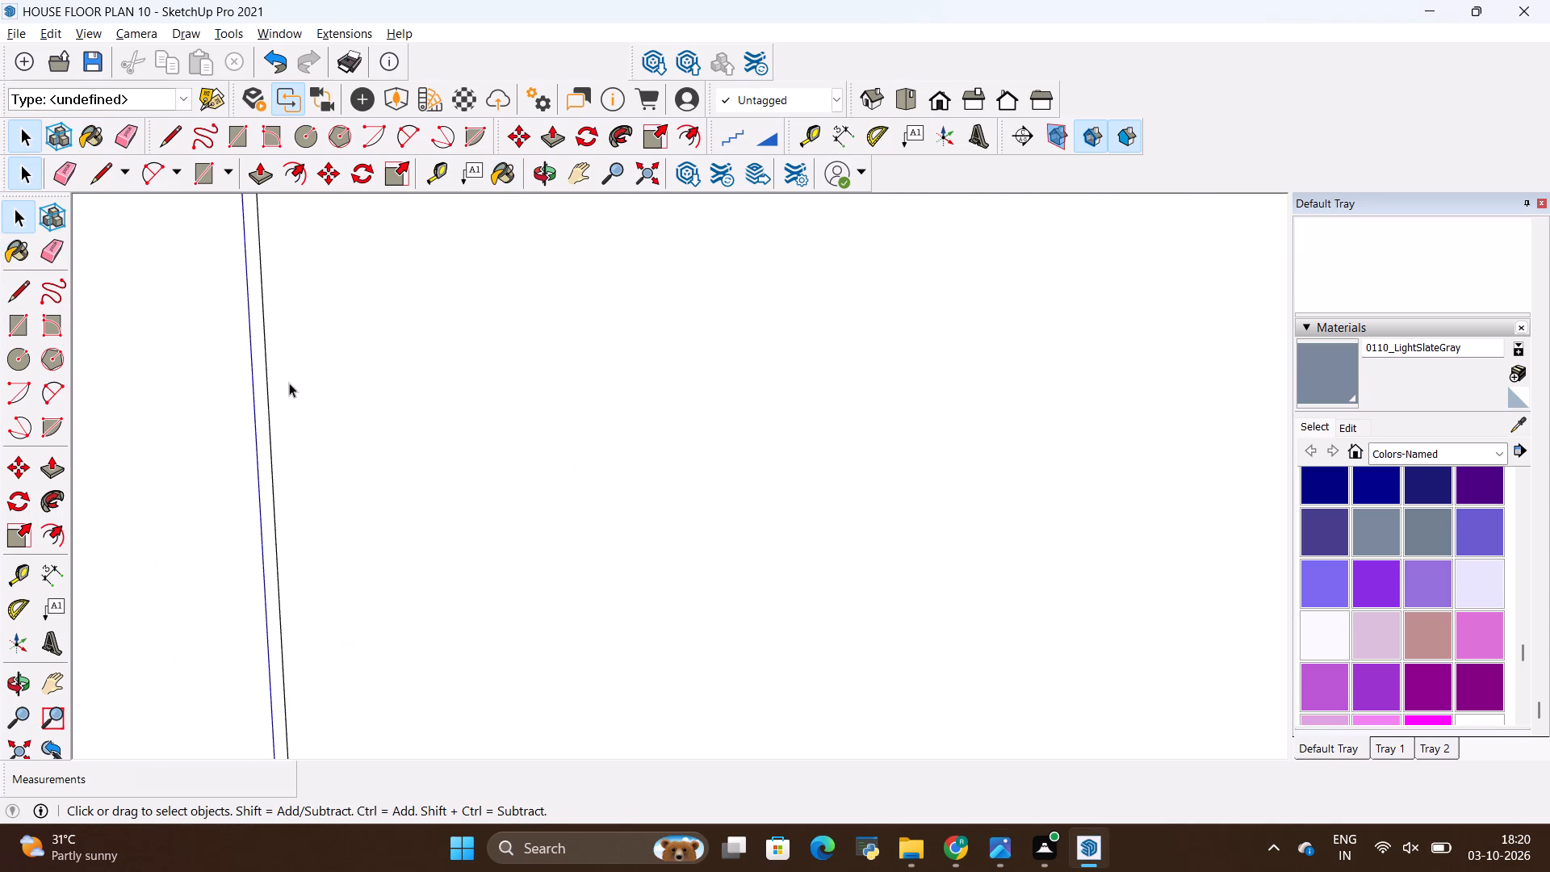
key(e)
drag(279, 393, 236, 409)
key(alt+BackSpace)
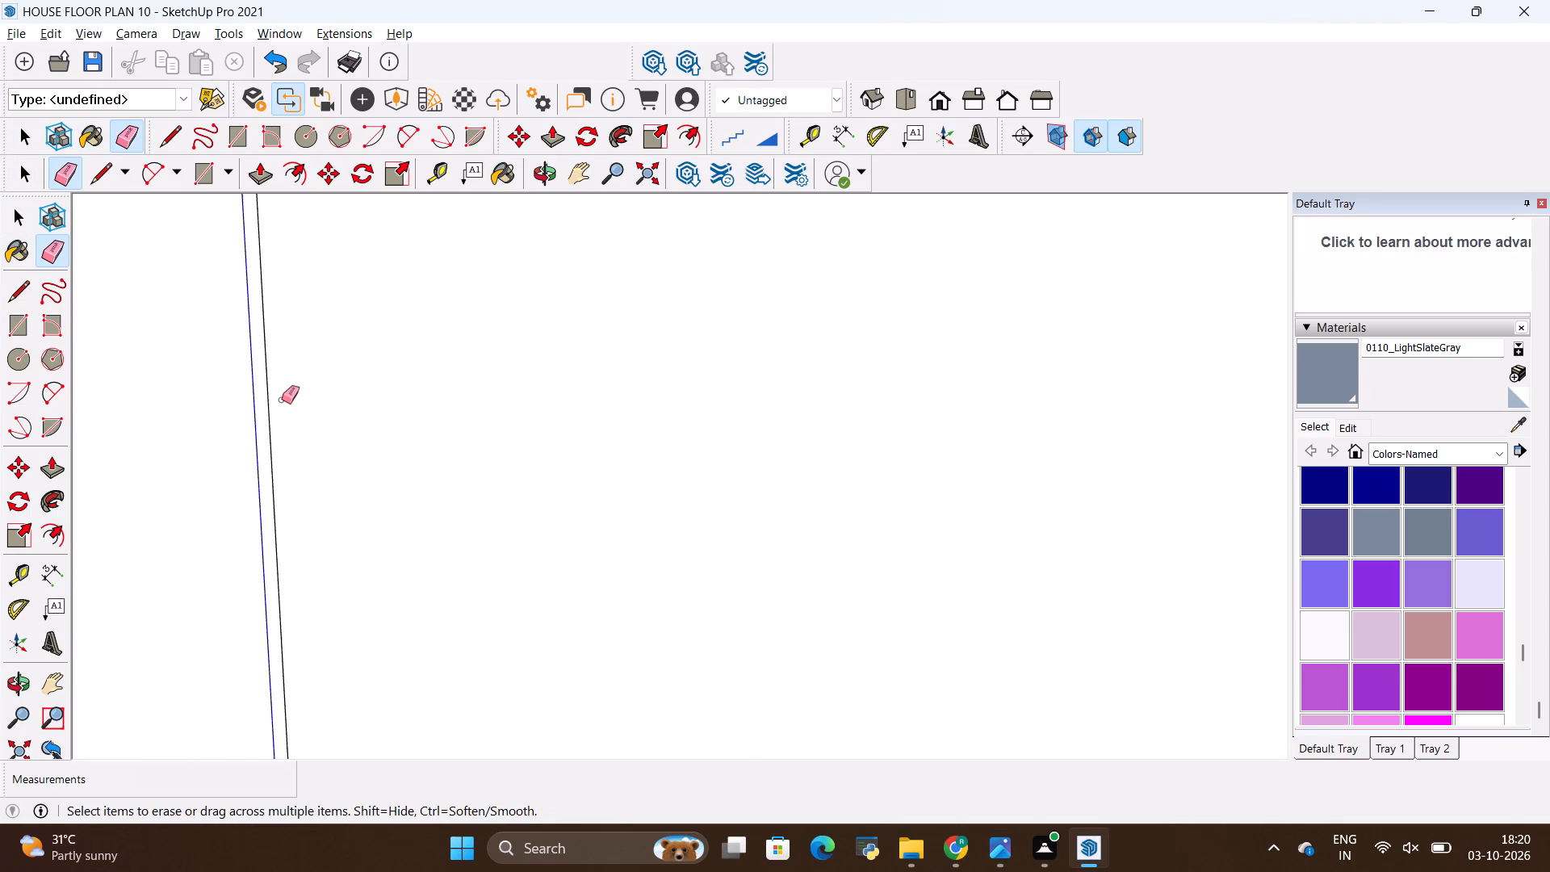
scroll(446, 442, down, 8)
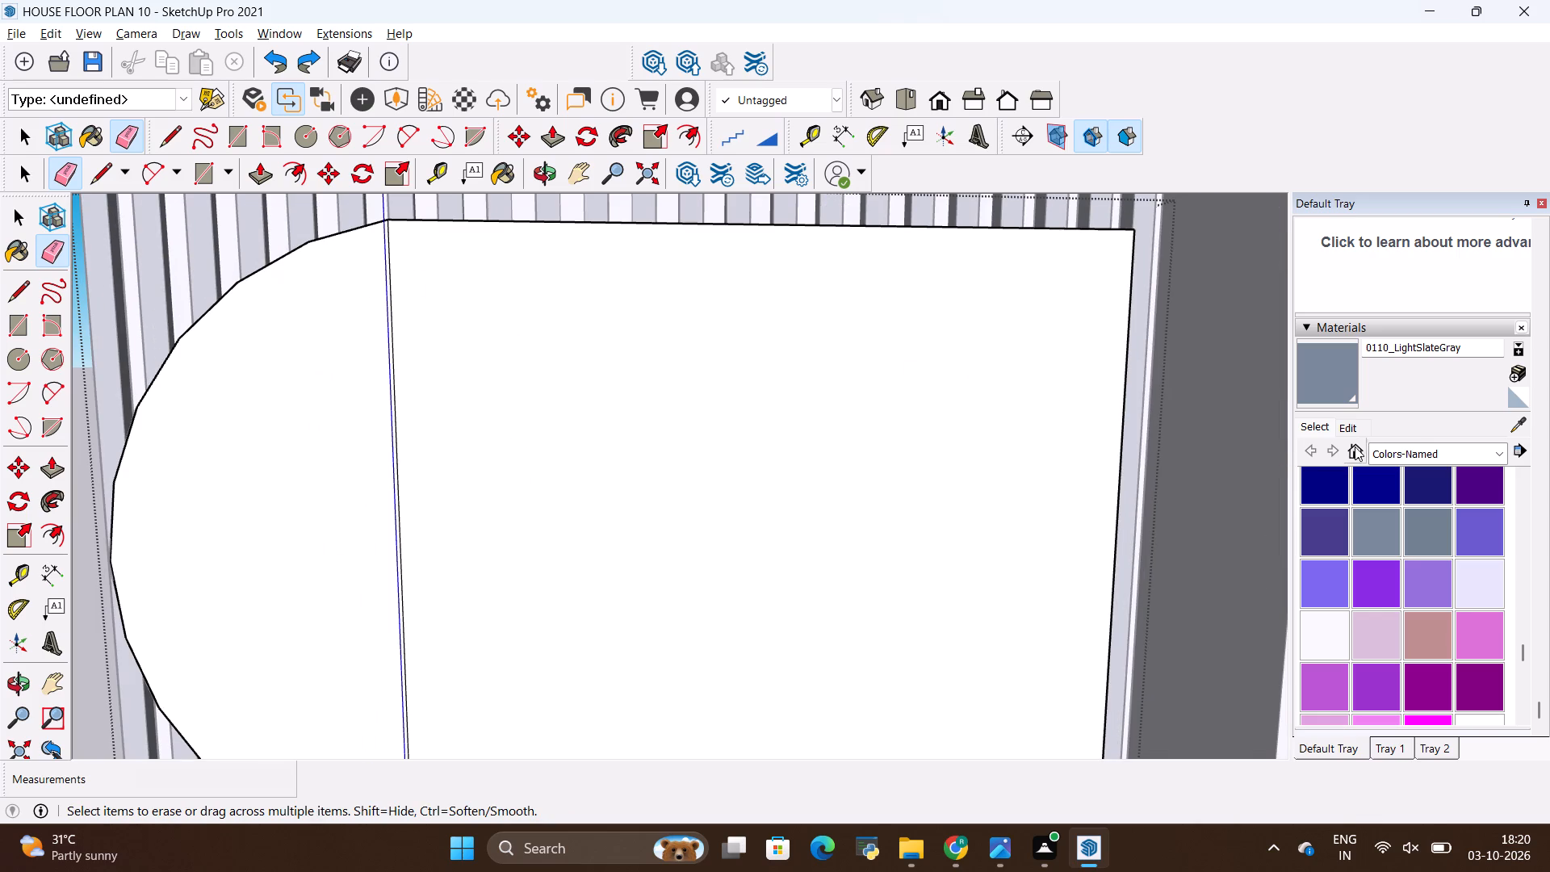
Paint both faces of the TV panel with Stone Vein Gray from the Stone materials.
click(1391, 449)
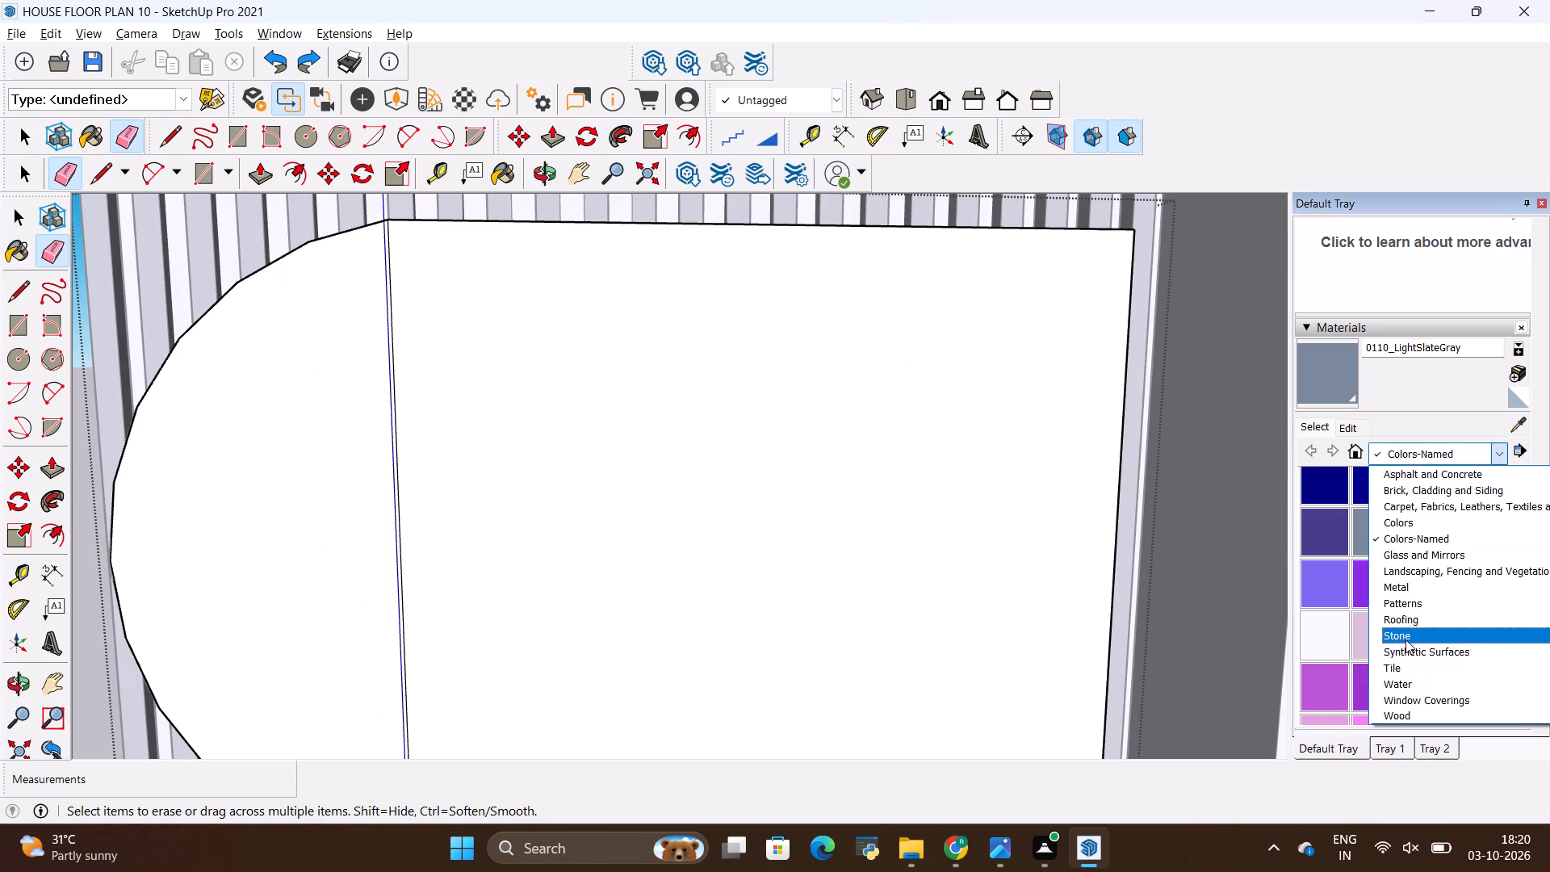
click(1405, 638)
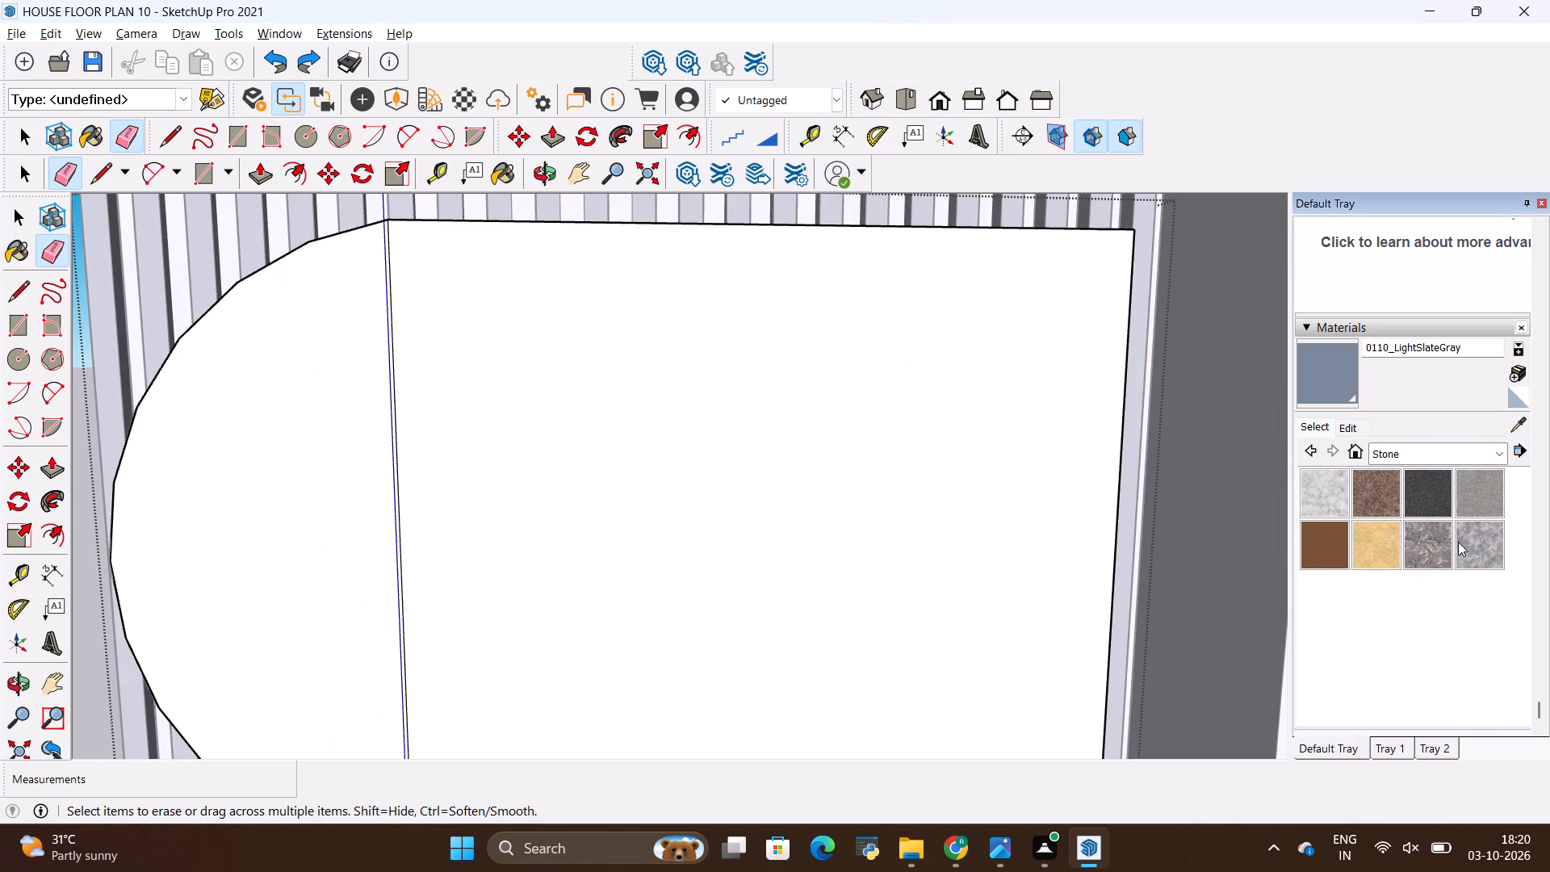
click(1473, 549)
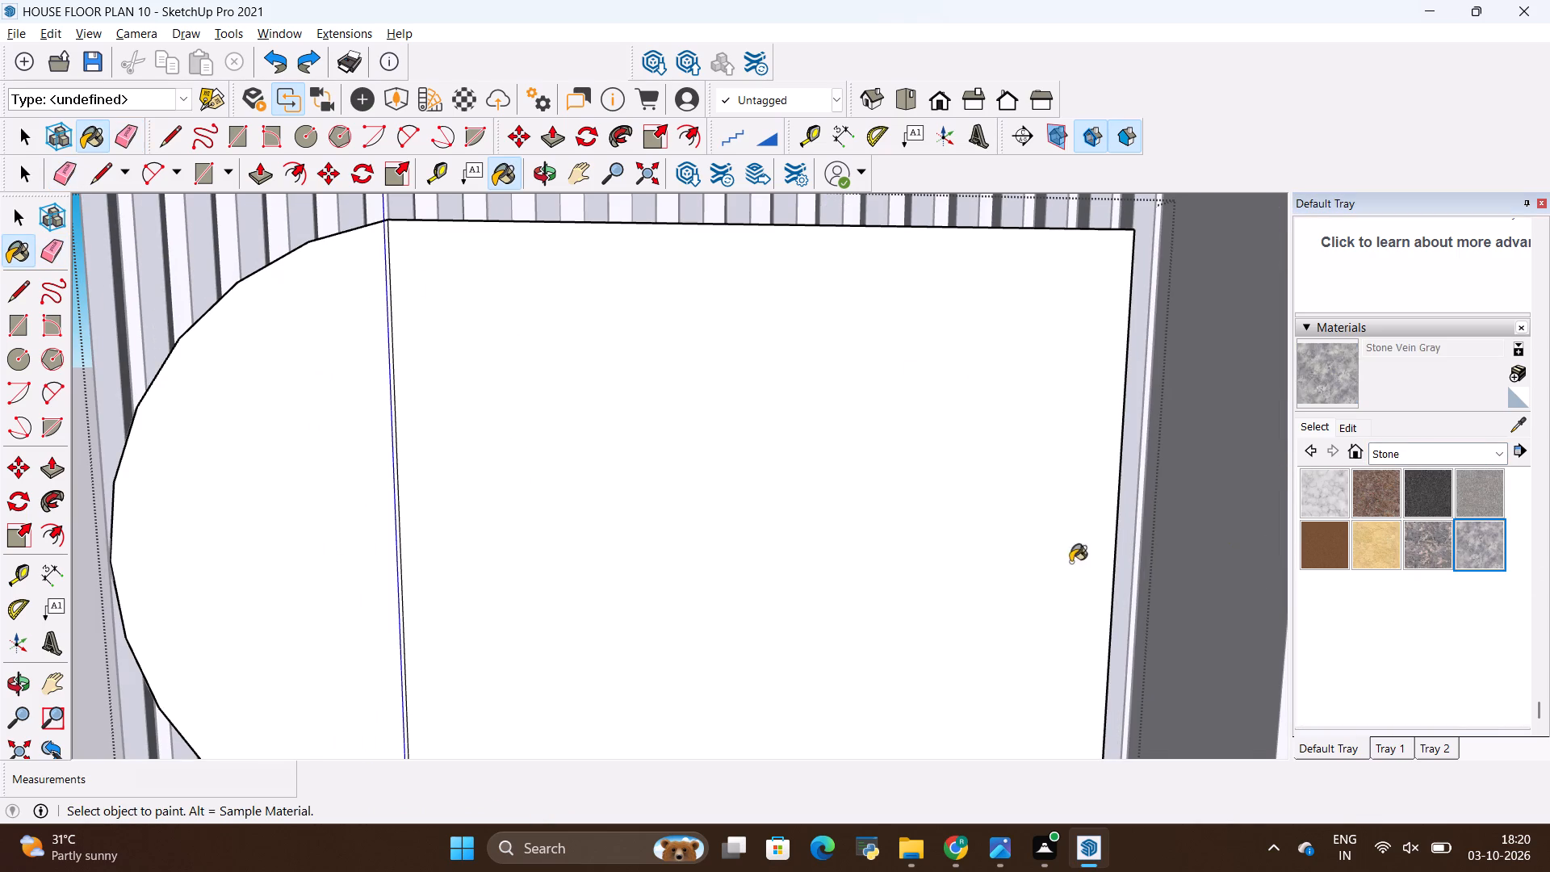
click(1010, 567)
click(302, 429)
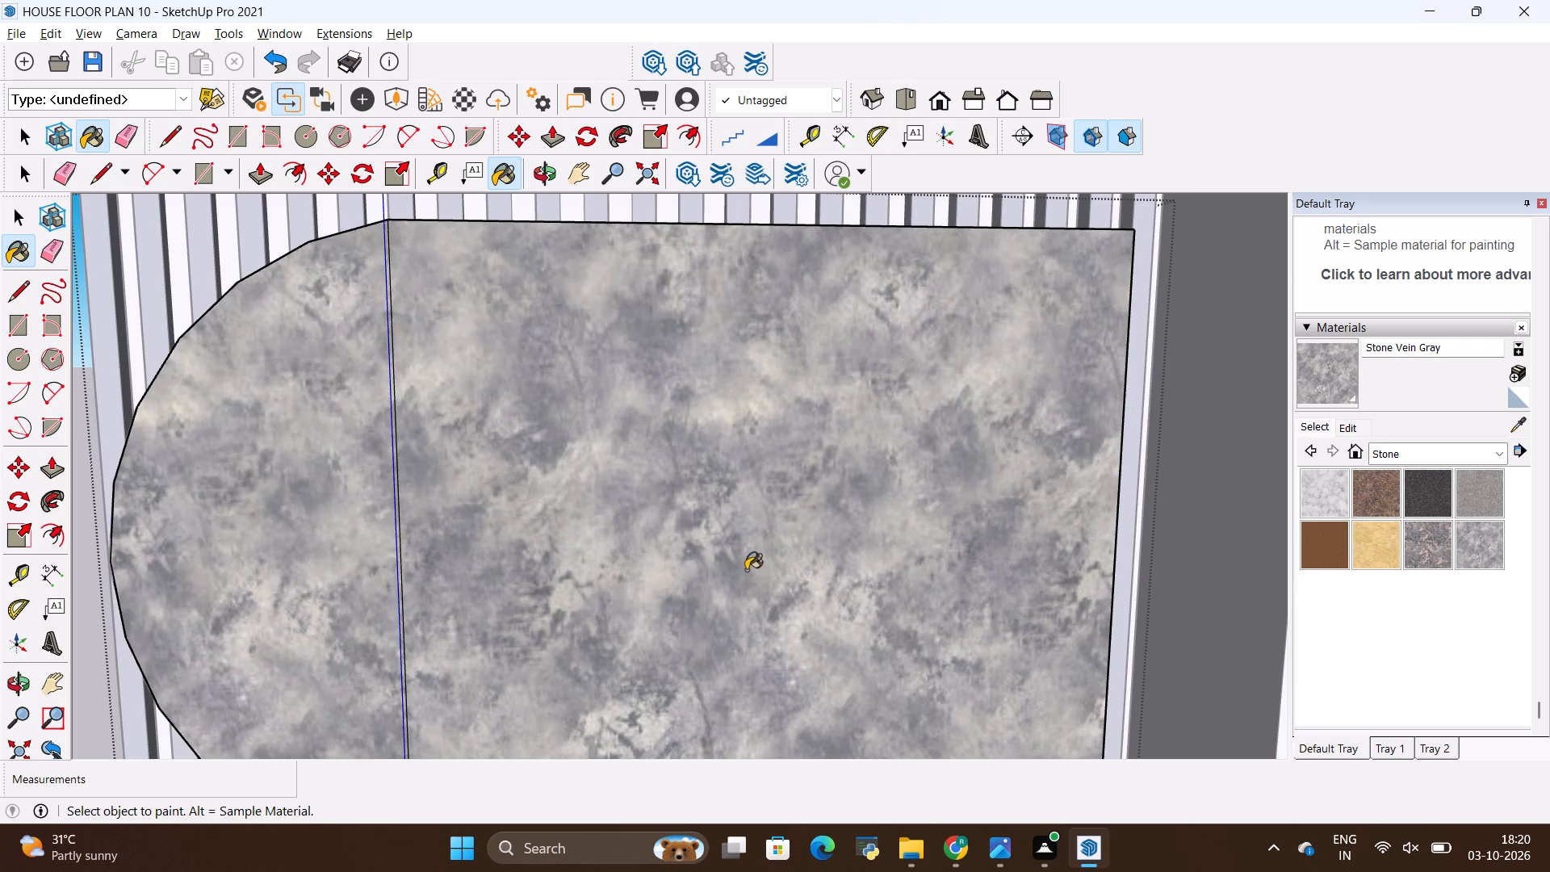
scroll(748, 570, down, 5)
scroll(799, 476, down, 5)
Paint the TV panel's straight and rounded faces with Carrera Marble from the Stone materials and close the group.
click(1322, 488)
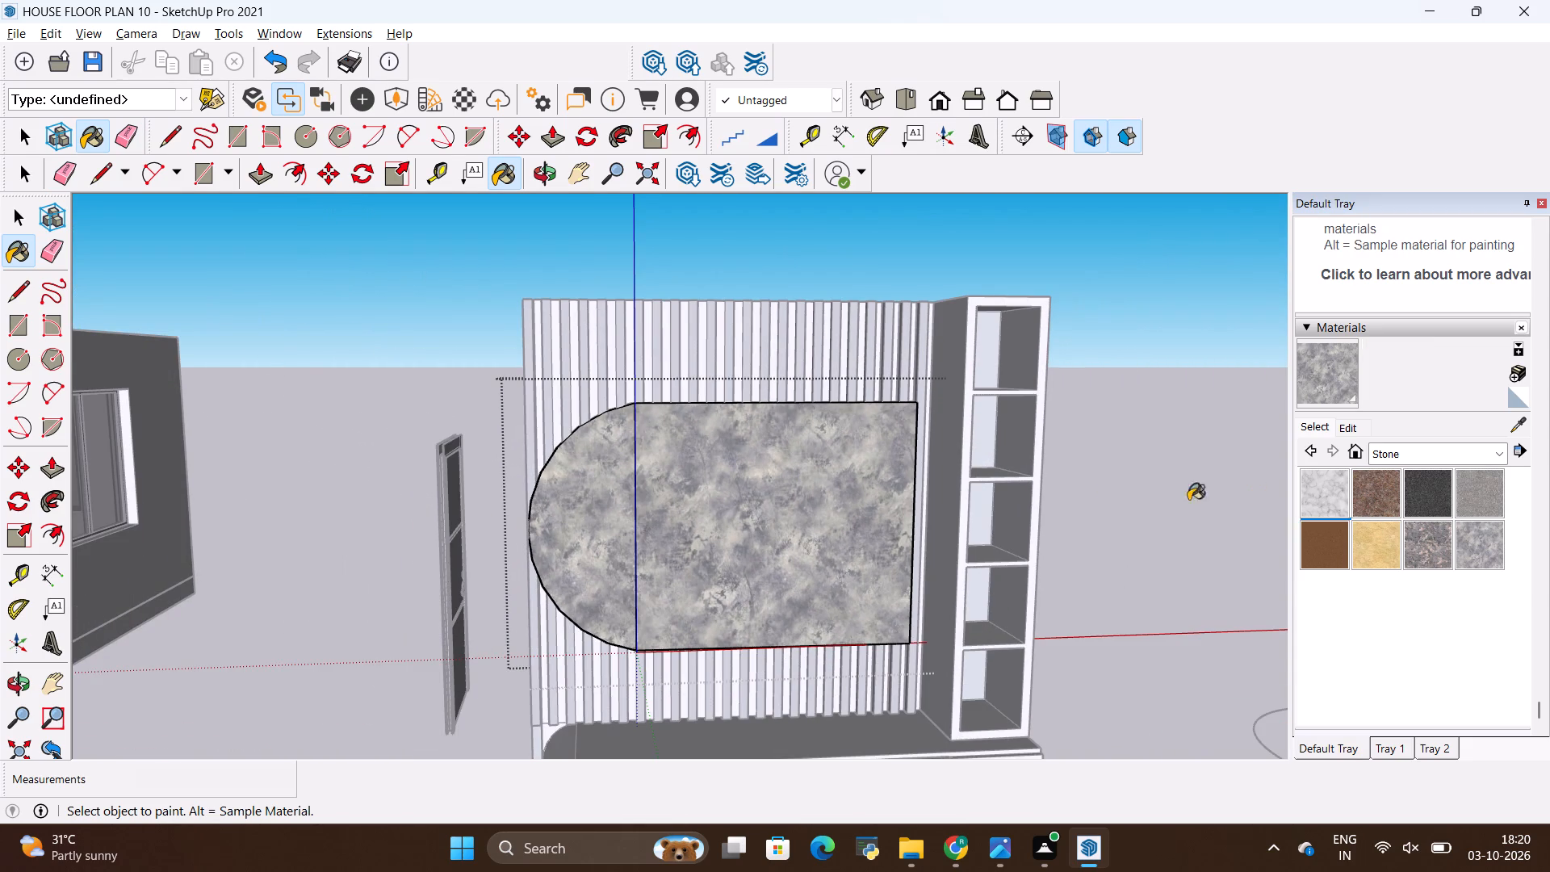
click(817, 514)
click(584, 496)
scroll(694, 497, up, 5)
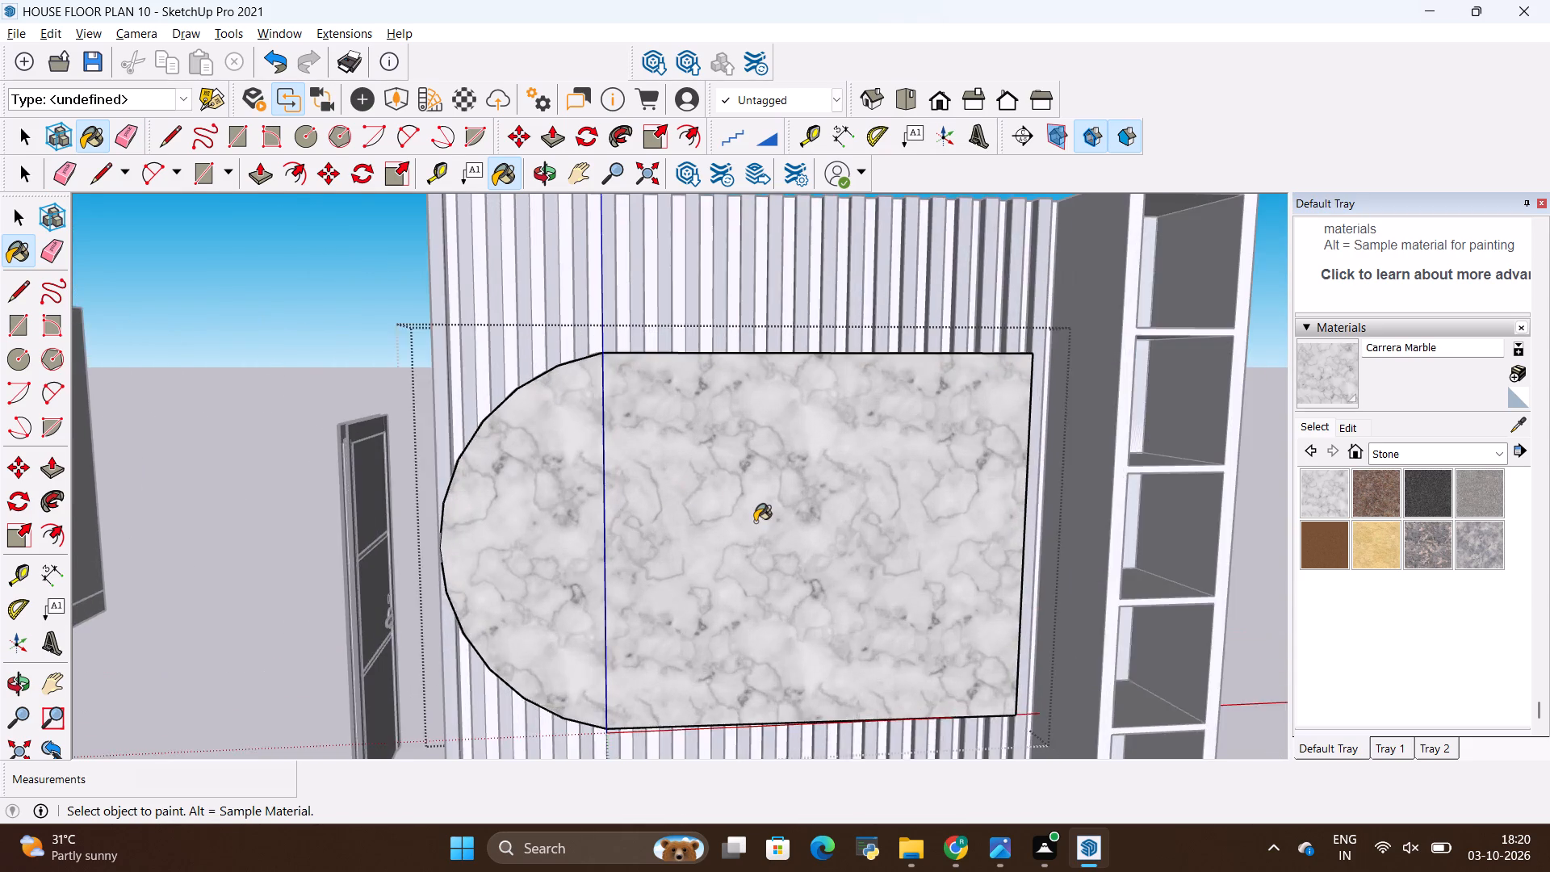
scroll(755, 522, up, 1)
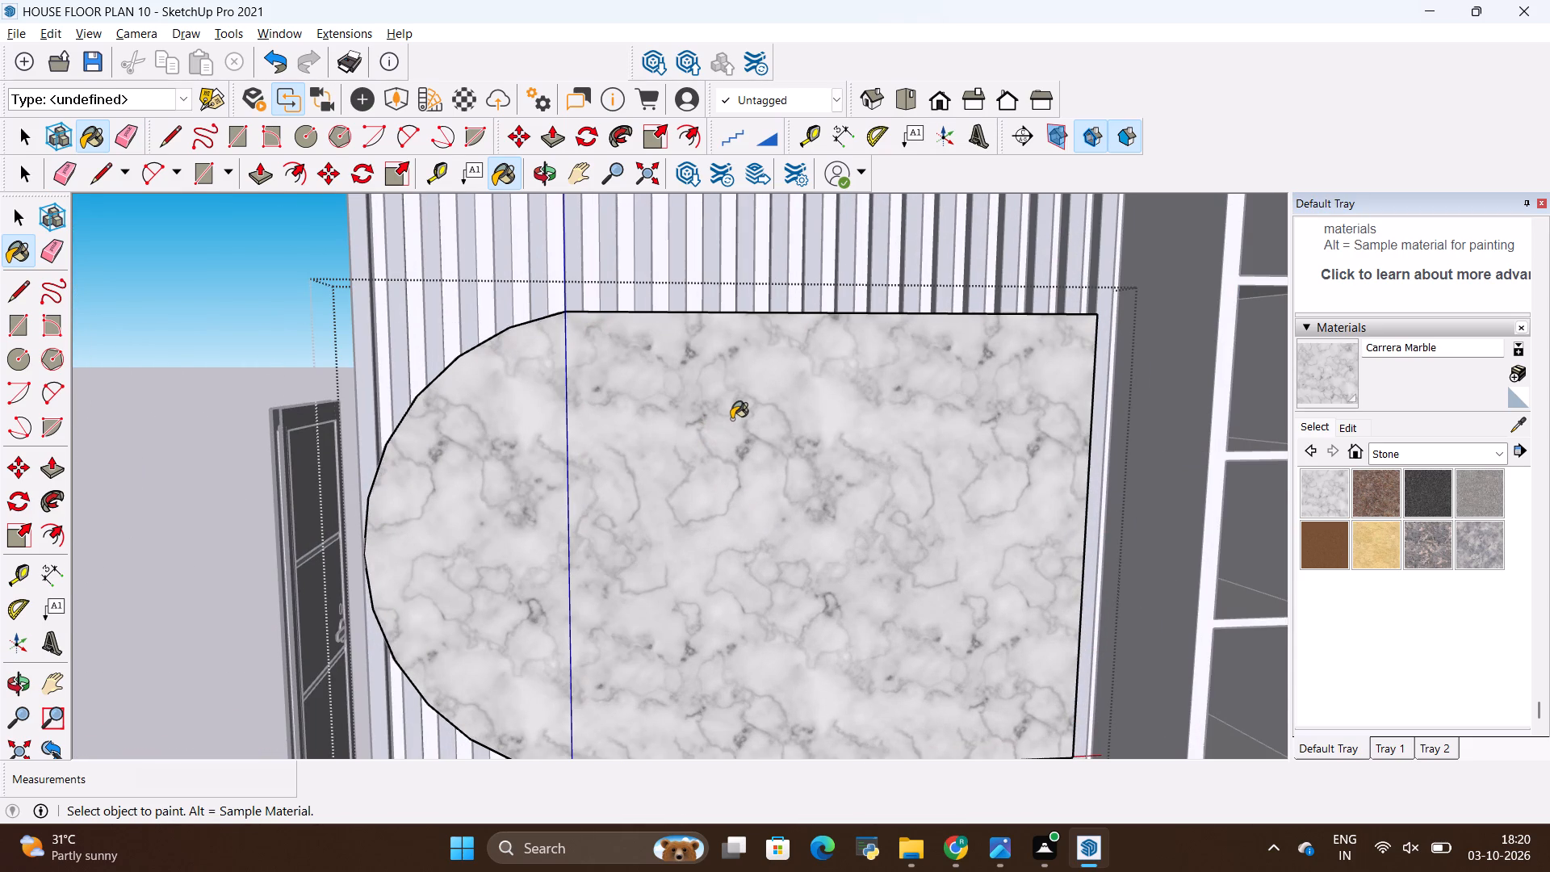
scroll(731, 418, down, 5)
key(space)
click(337, 407)
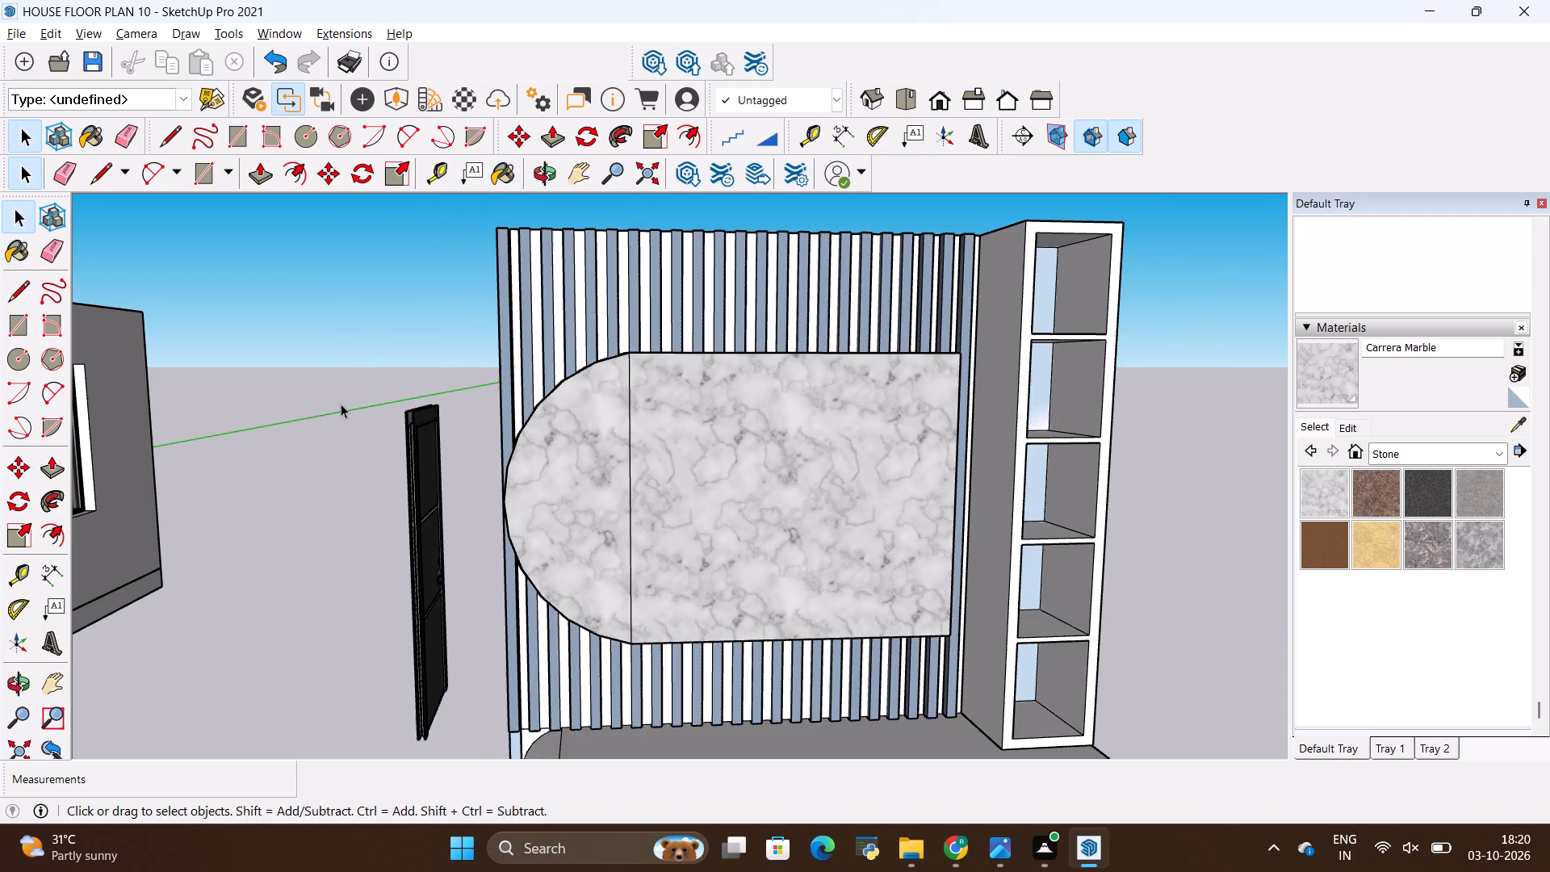
Examine the marble TV panel and the whole unit and compare them with the reference photo.
scroll(731, 400, up, 3)
scroll(835, 390, down, 4)
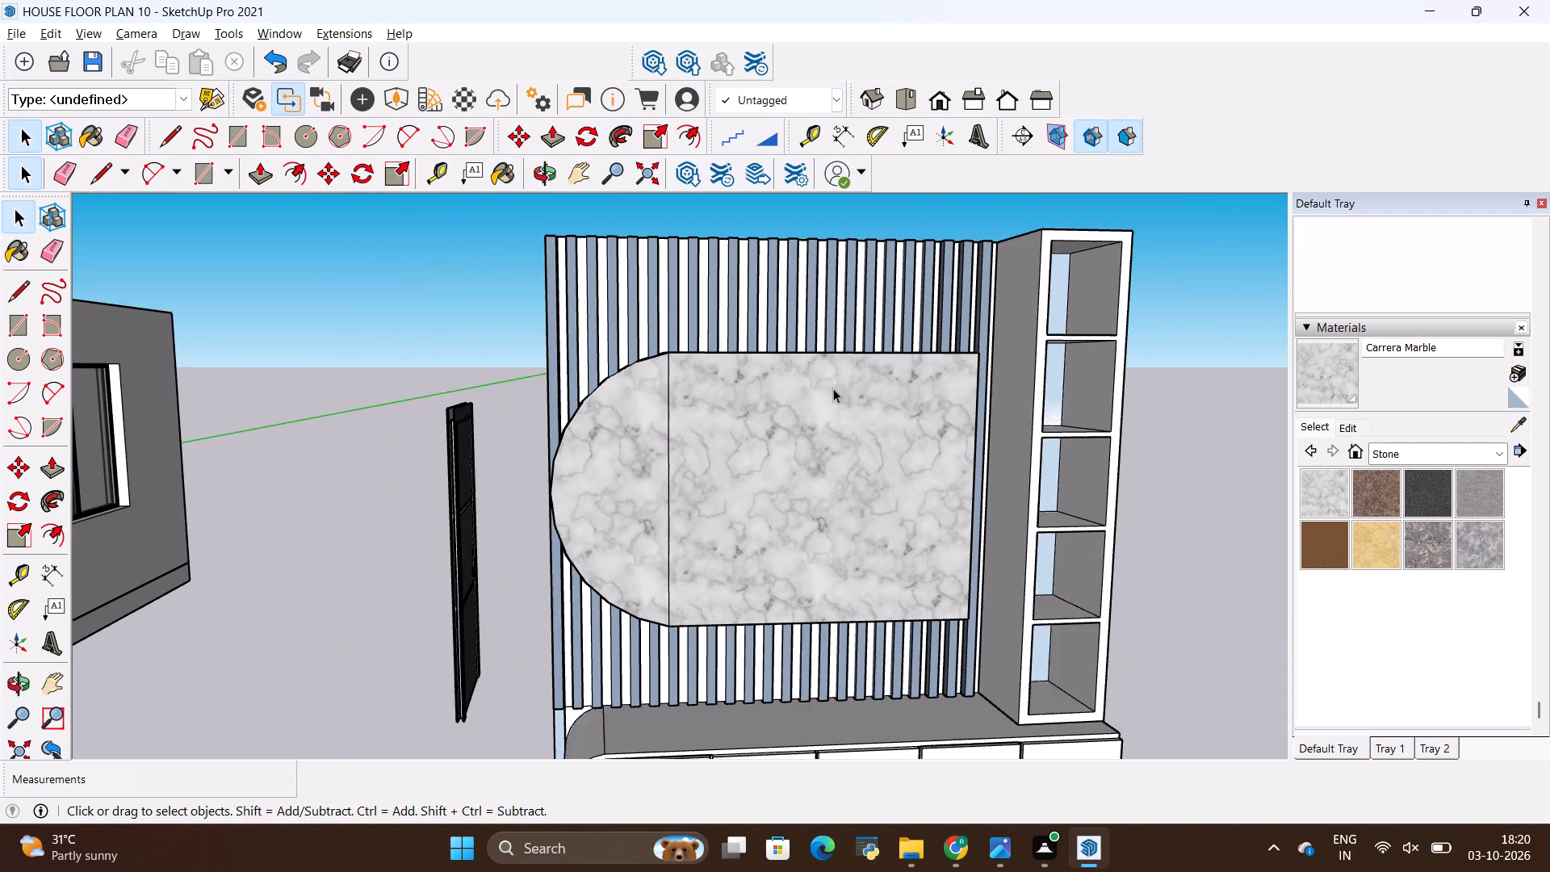
scroll(833, 387, down, 1)
key(space)
click(1190, 420)
scroll(480, 359, down, 6)
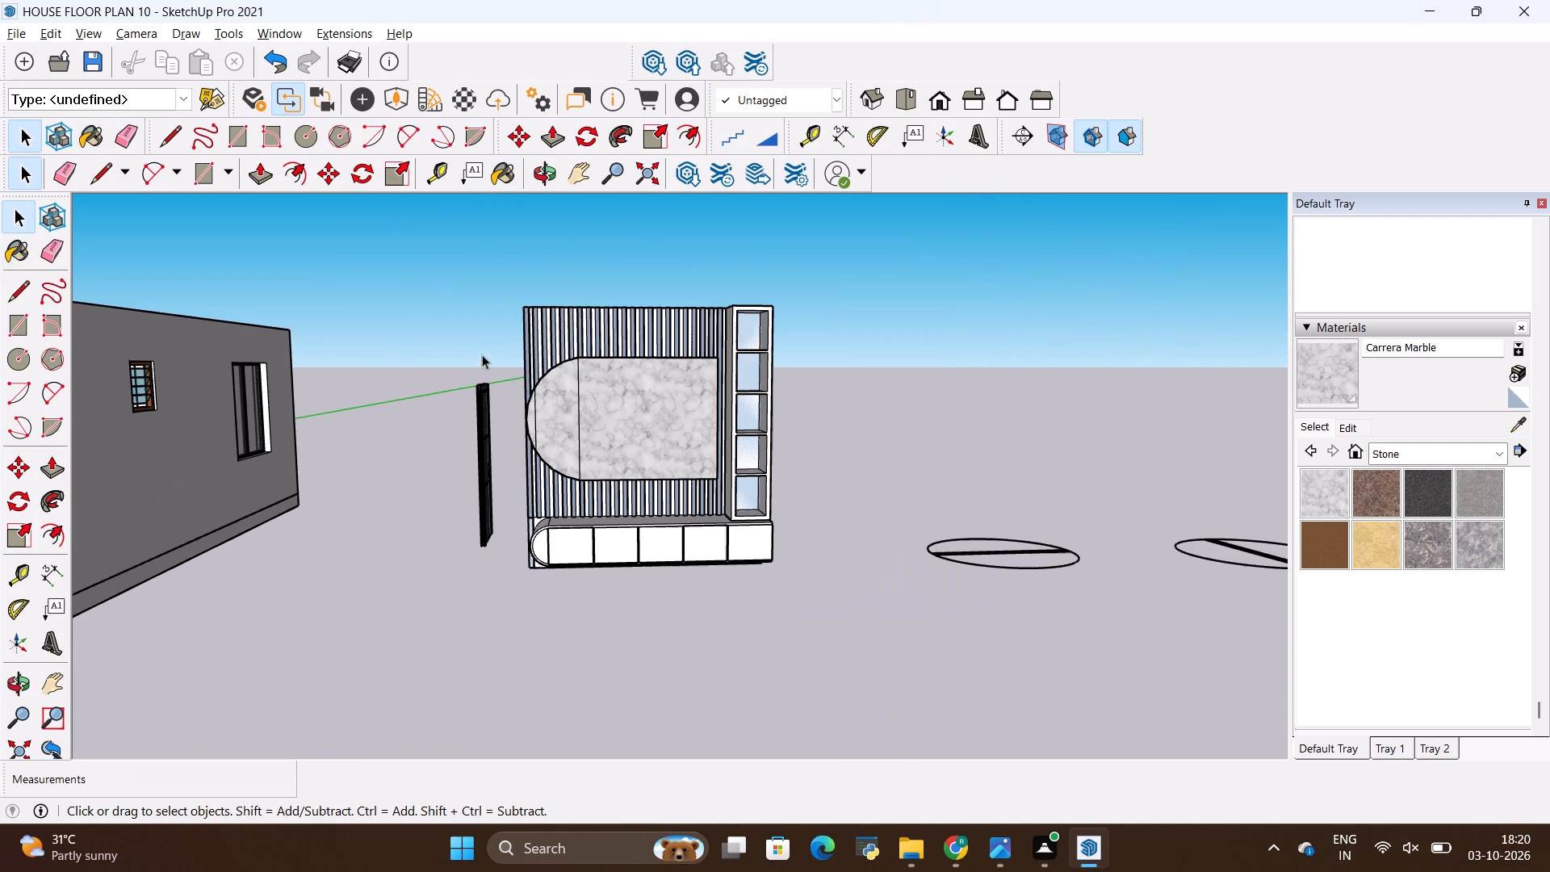
key(alt+Tab)
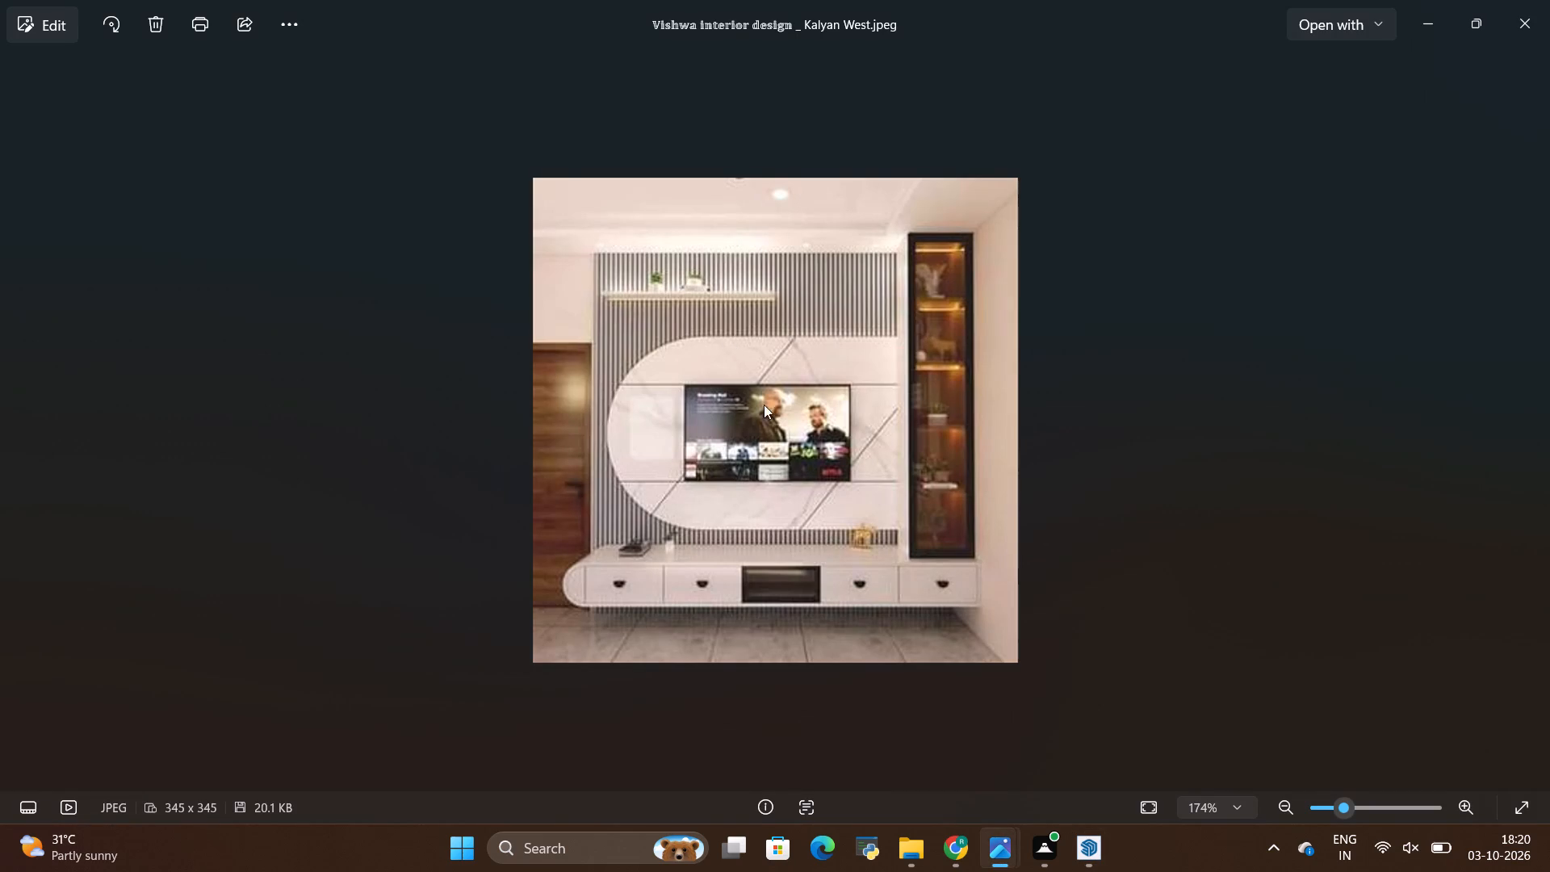
scroll(753, 451, up, 3)
key(alt+Tab)
scroll(671, 513, up, 7)
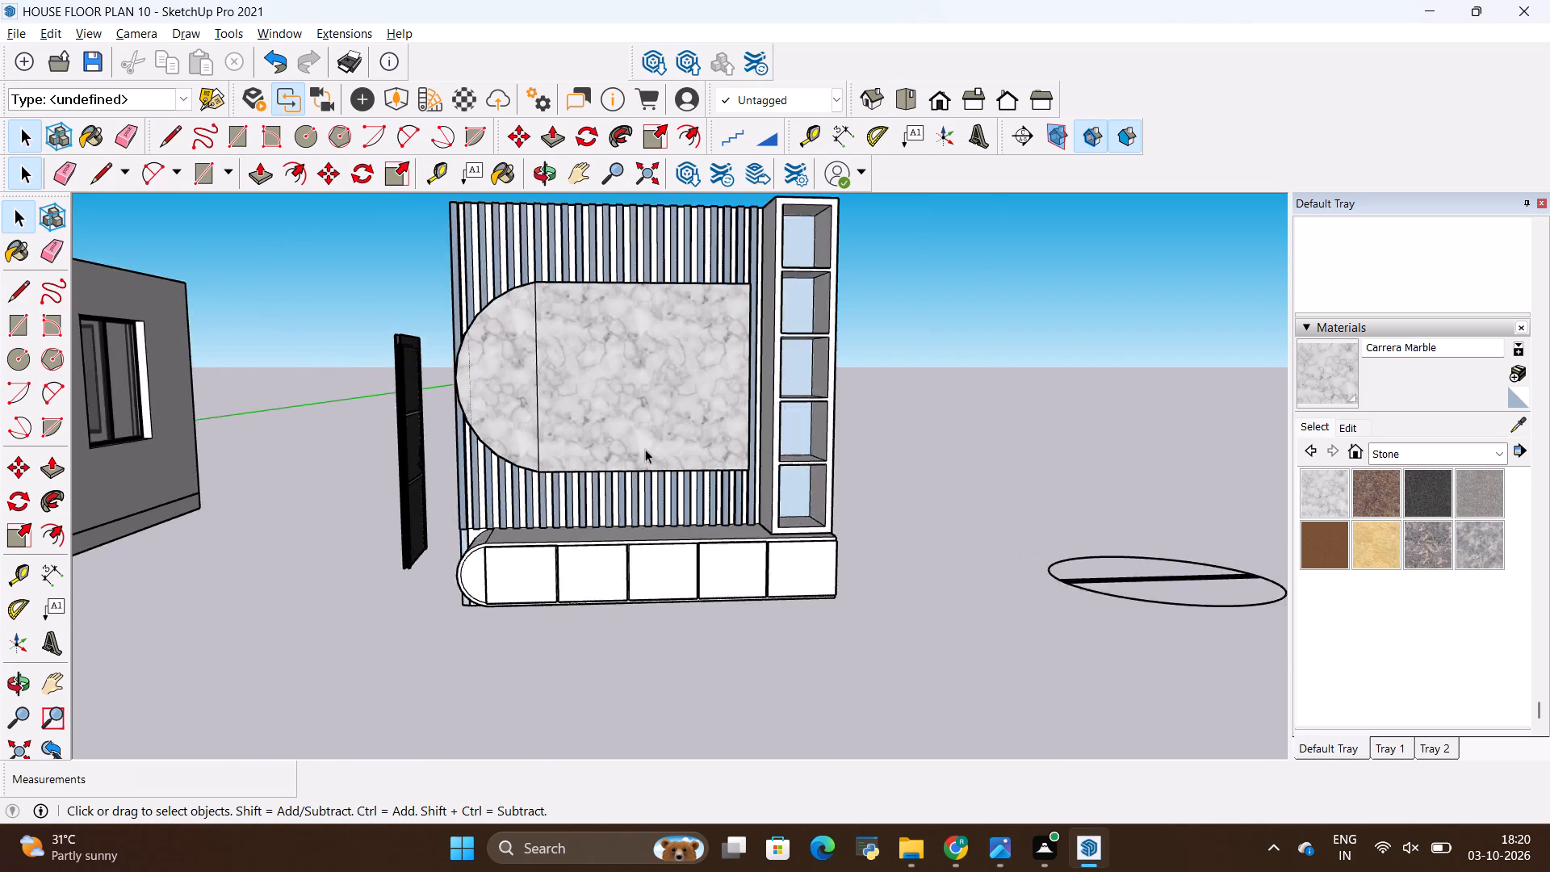
scroll(645, 449, up, 2)
scroll(703, 501, down, 5)
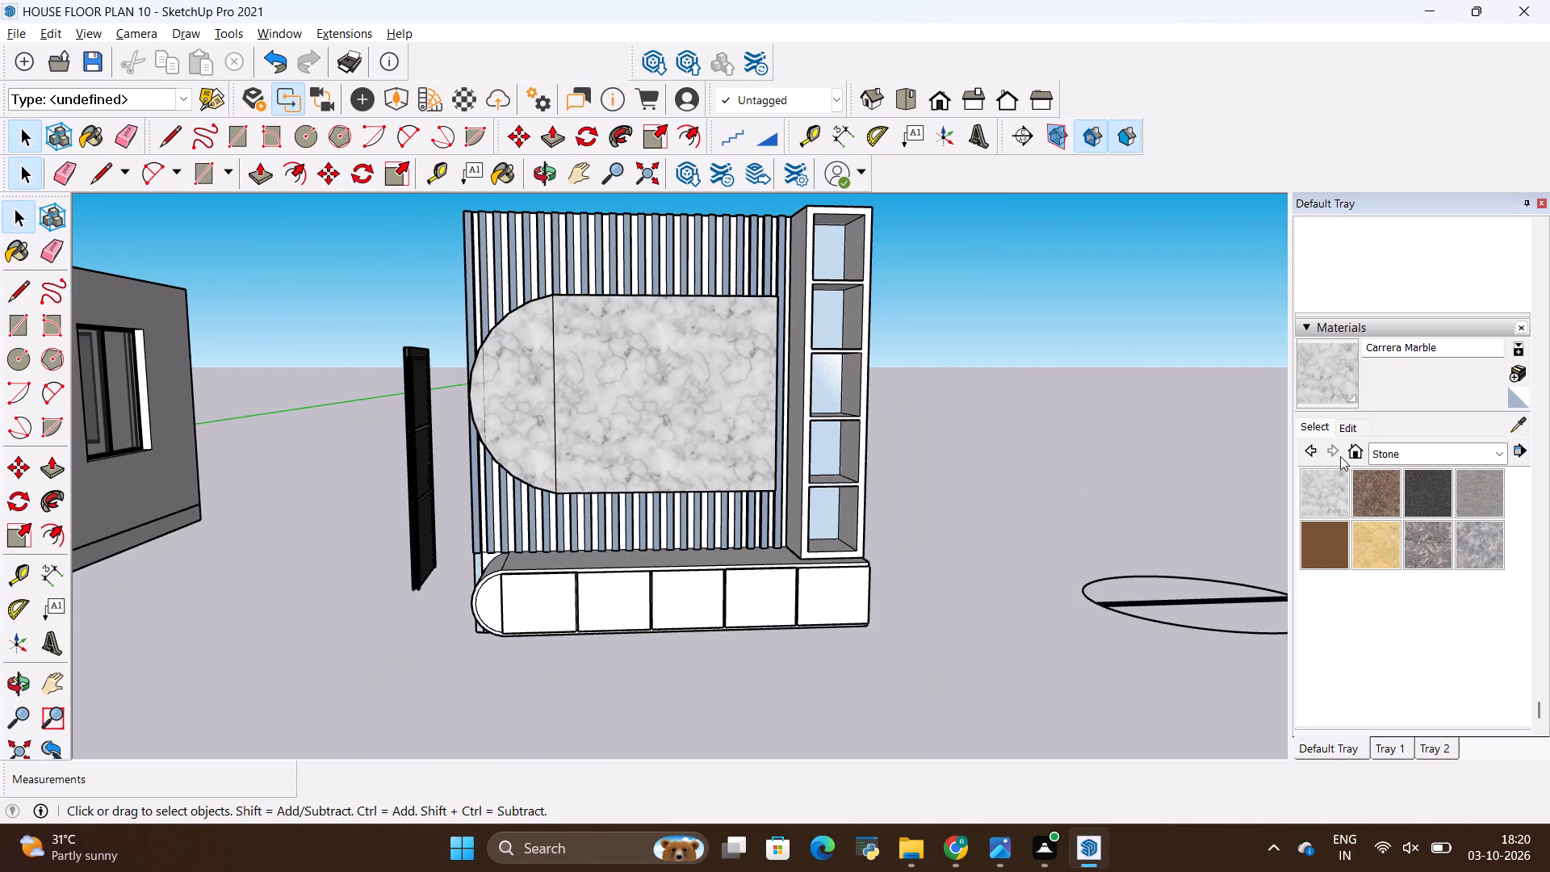
Paint the low drawer cabinet with 0049_Beige from the Colors-Named materials, checking the colour choice against the reference photo.
click(1413, 451)
click(1422, 545)
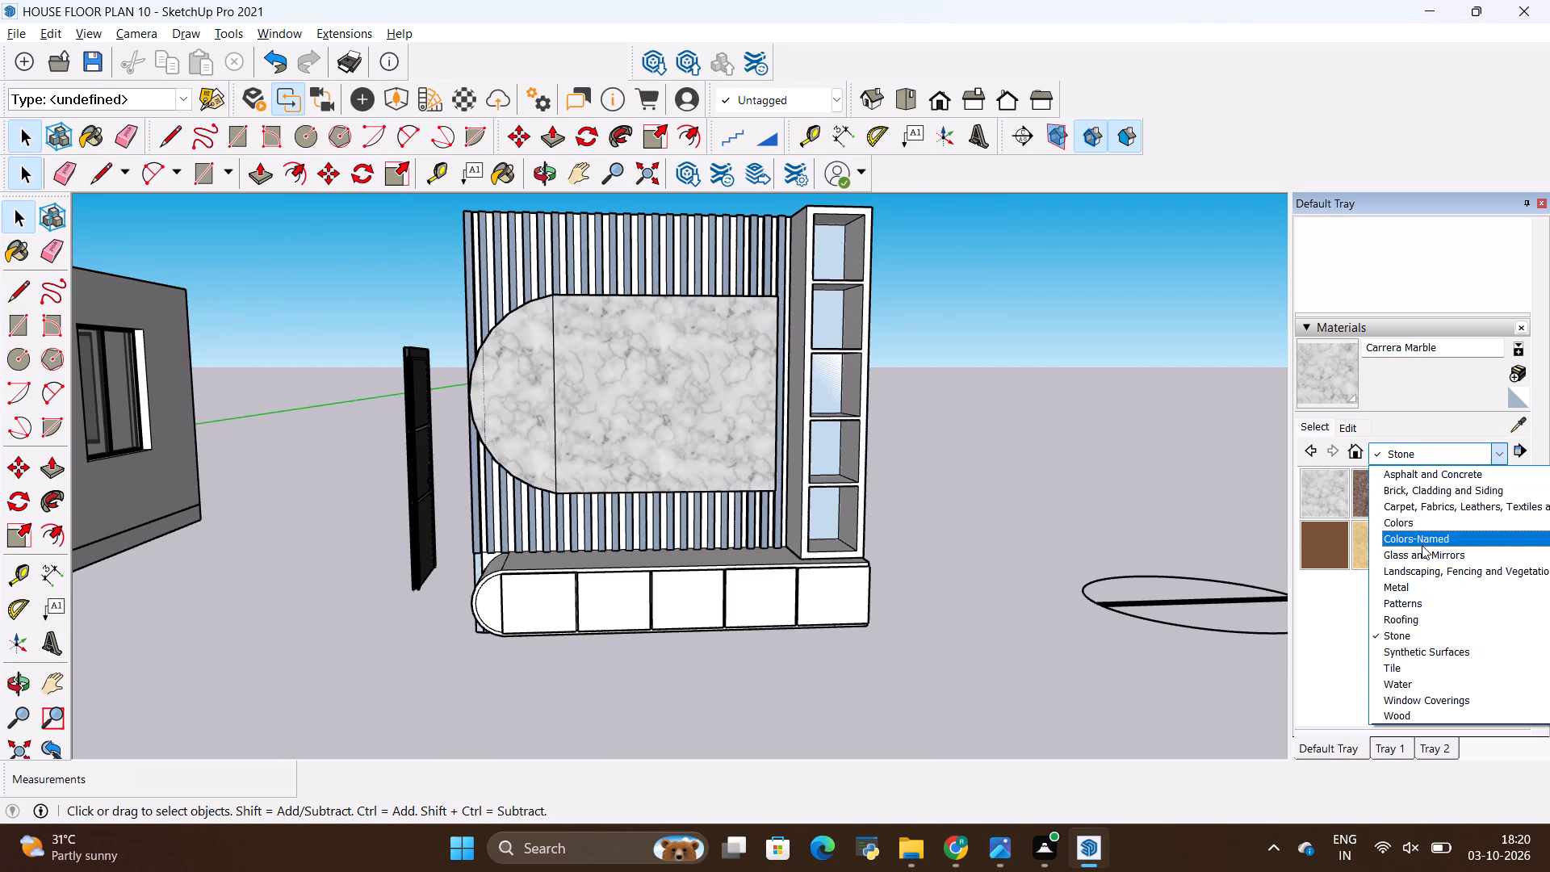
scroll(1404, 568, down, 17)
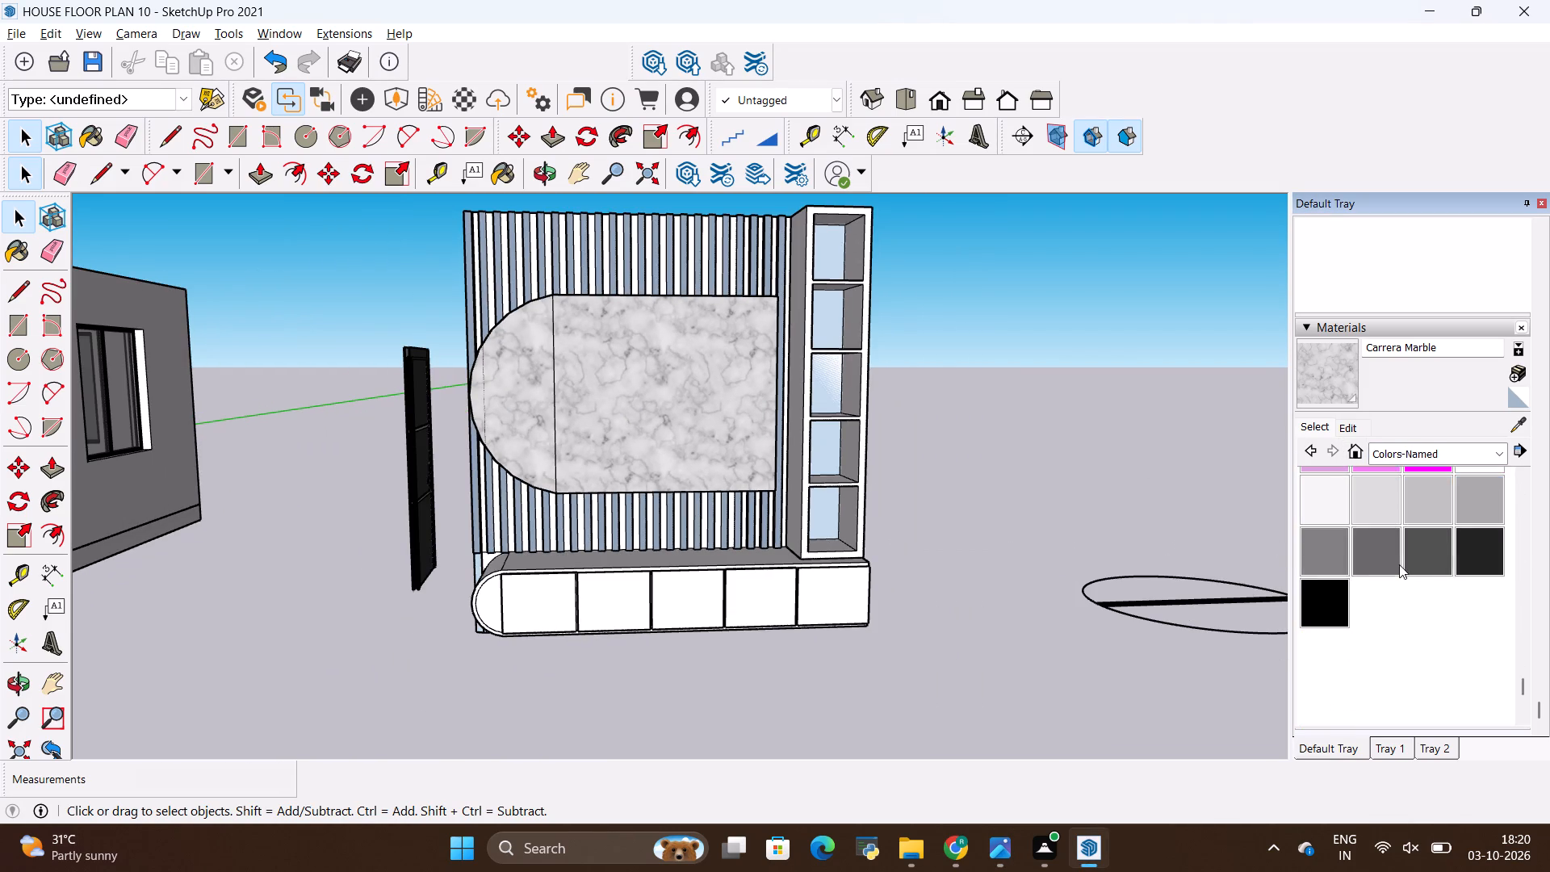
scroll(1399, 564, down, 5)
scroll(1399, 561, up, 5)
key(alt+Tab)
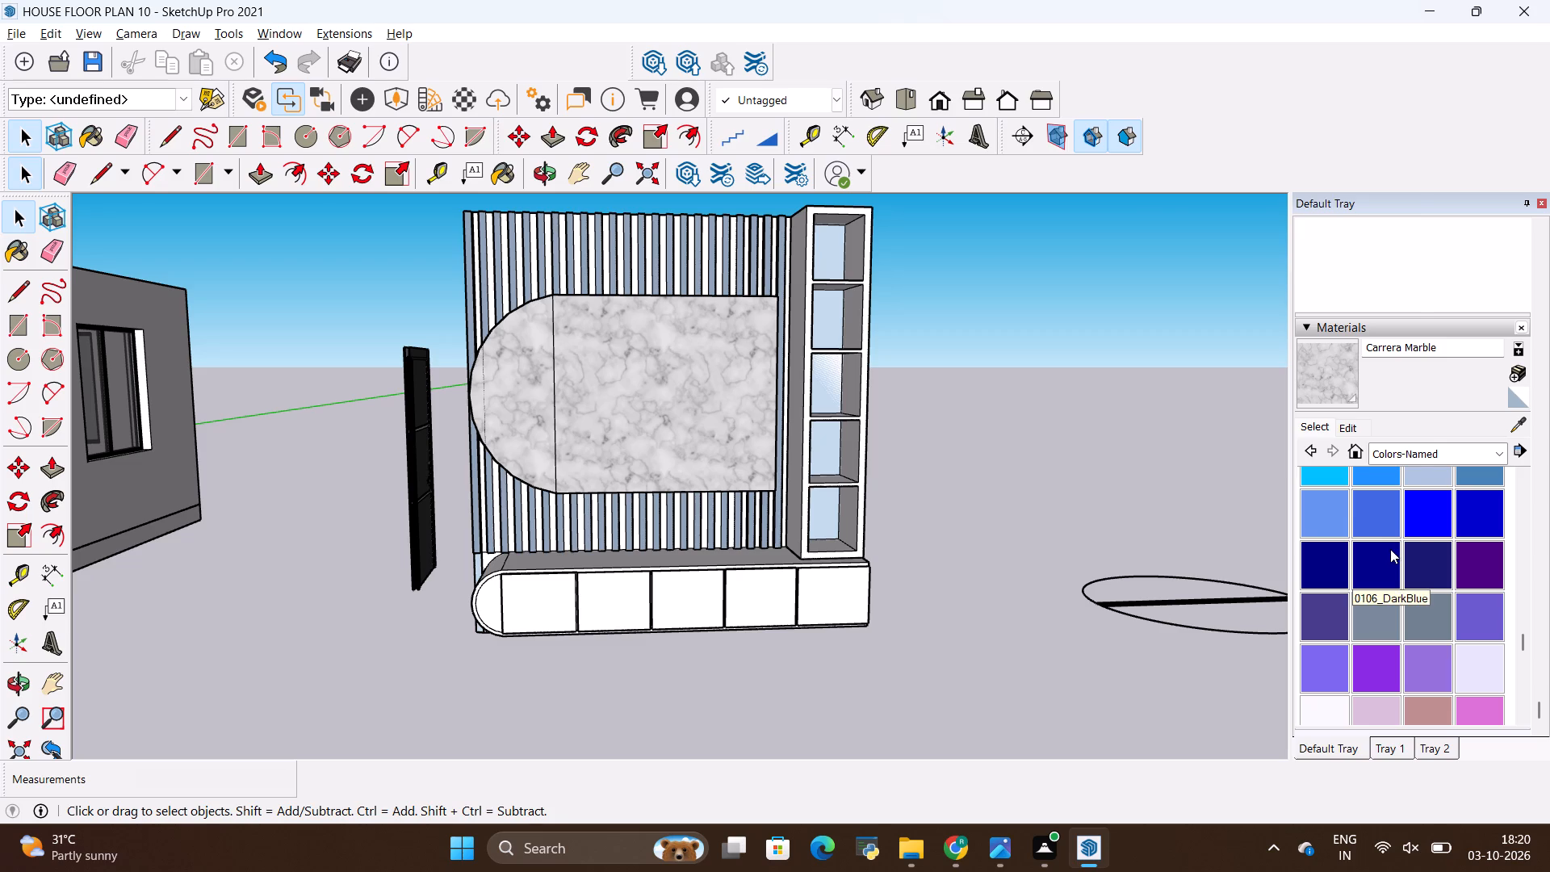
key(alt+Tab)
scroll(1422, 591, down, 2)
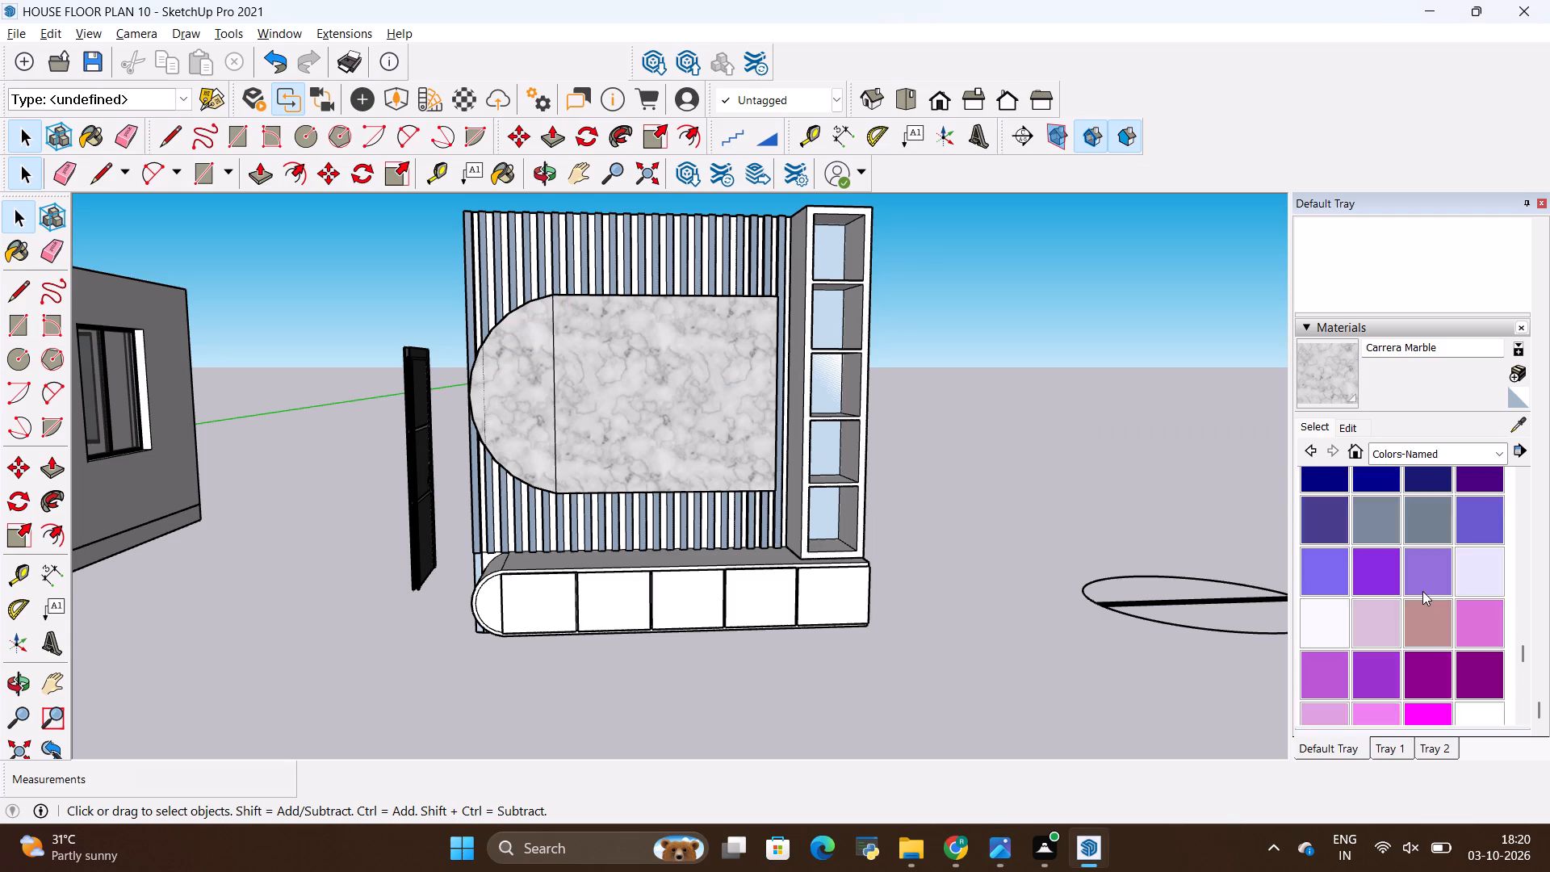
scroll(1422, 591, down, 1)
scroll(1338, 588, up, 3)
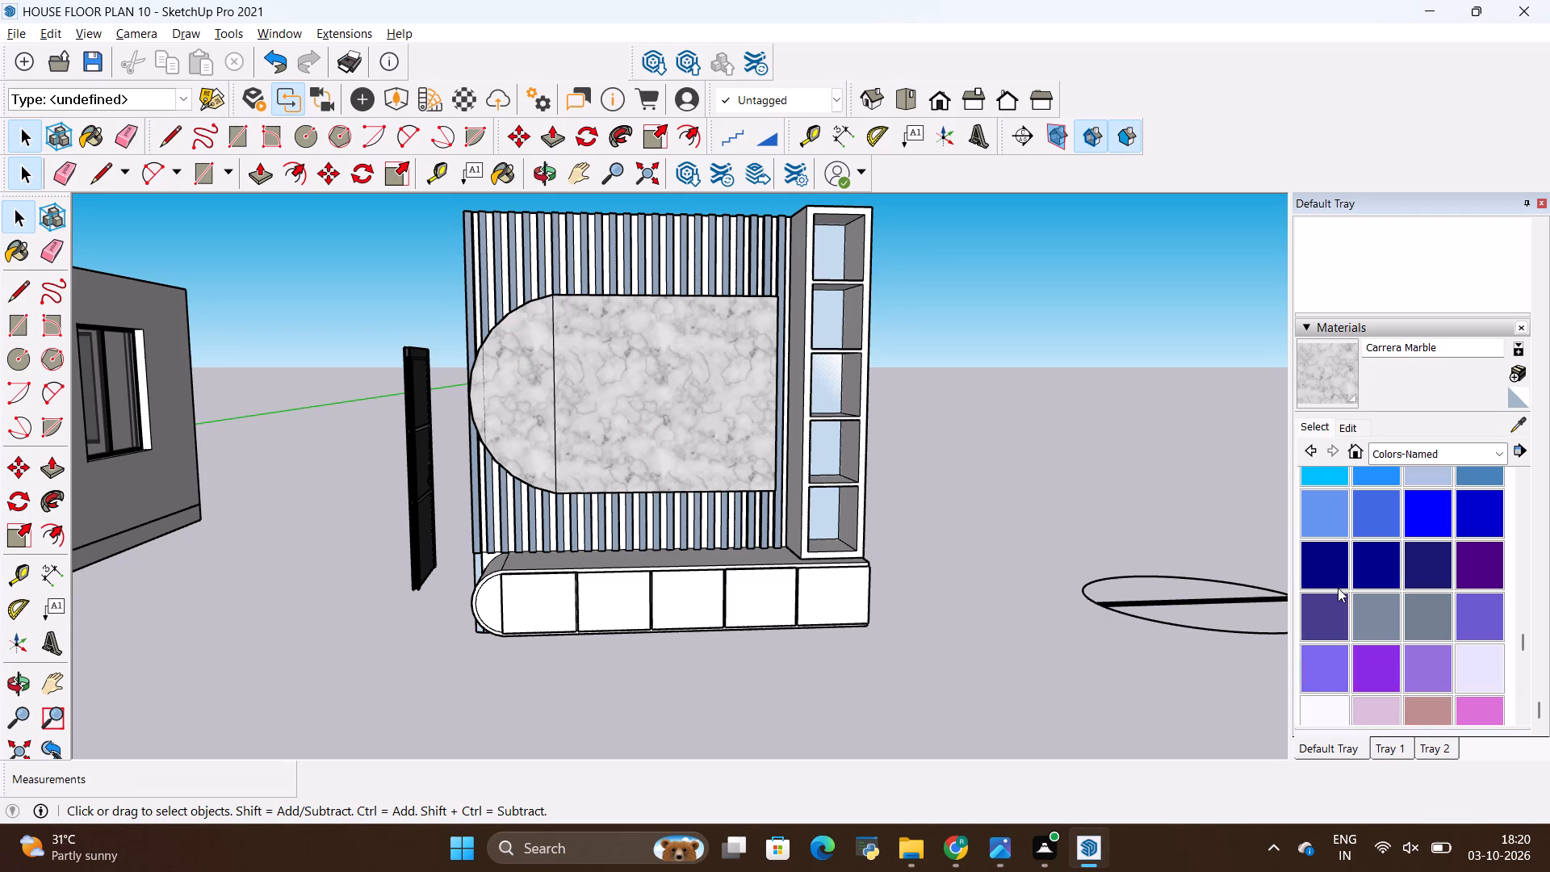
scroll(1355, 573, up, 5)
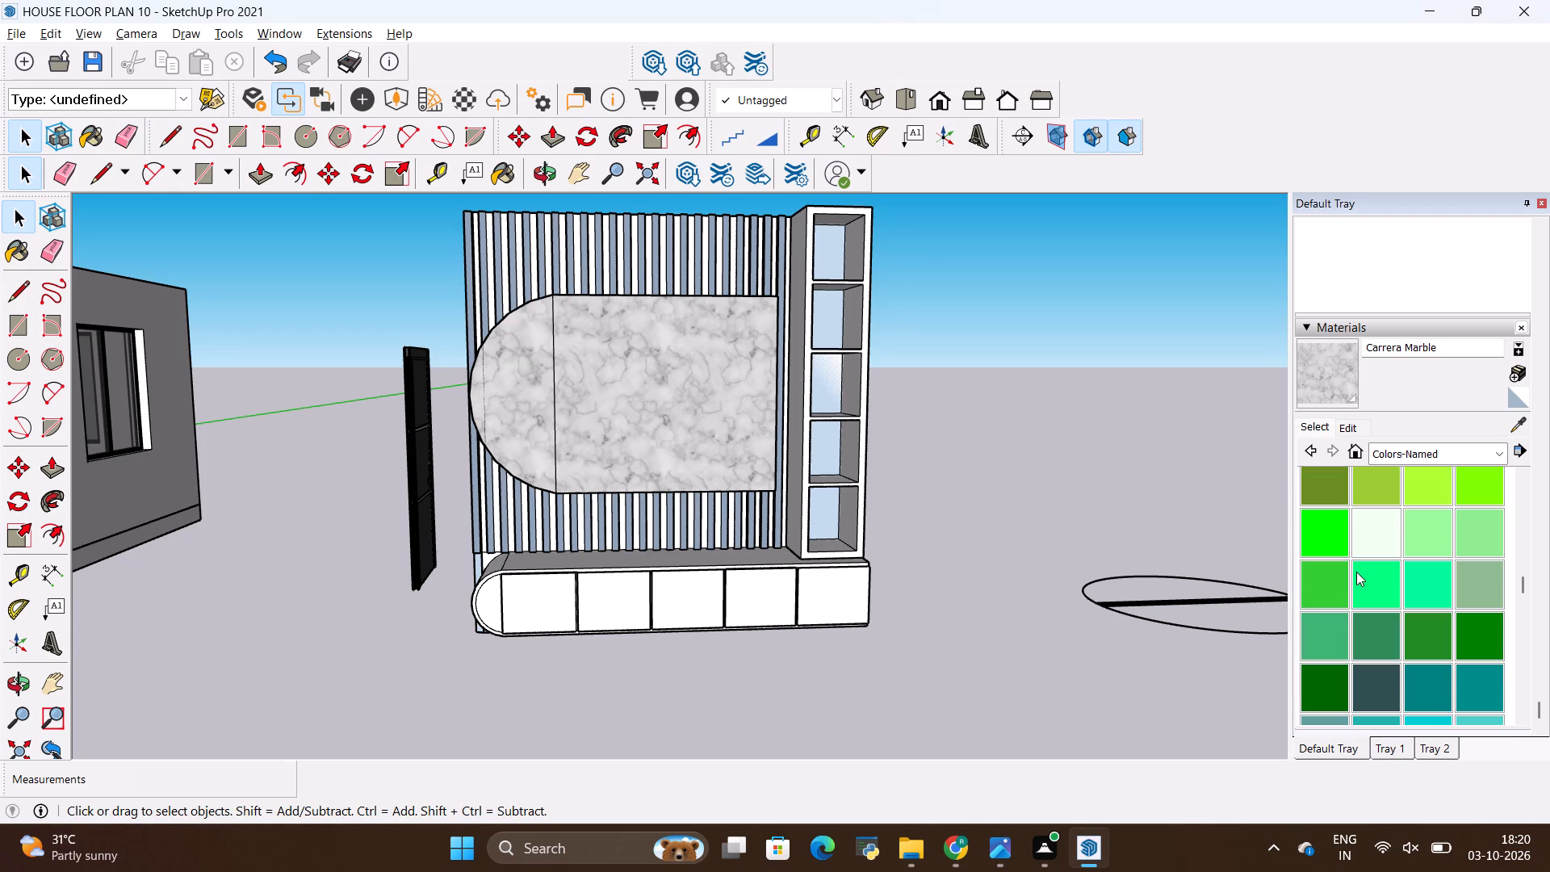
scroll(1356, 572, up, 3)
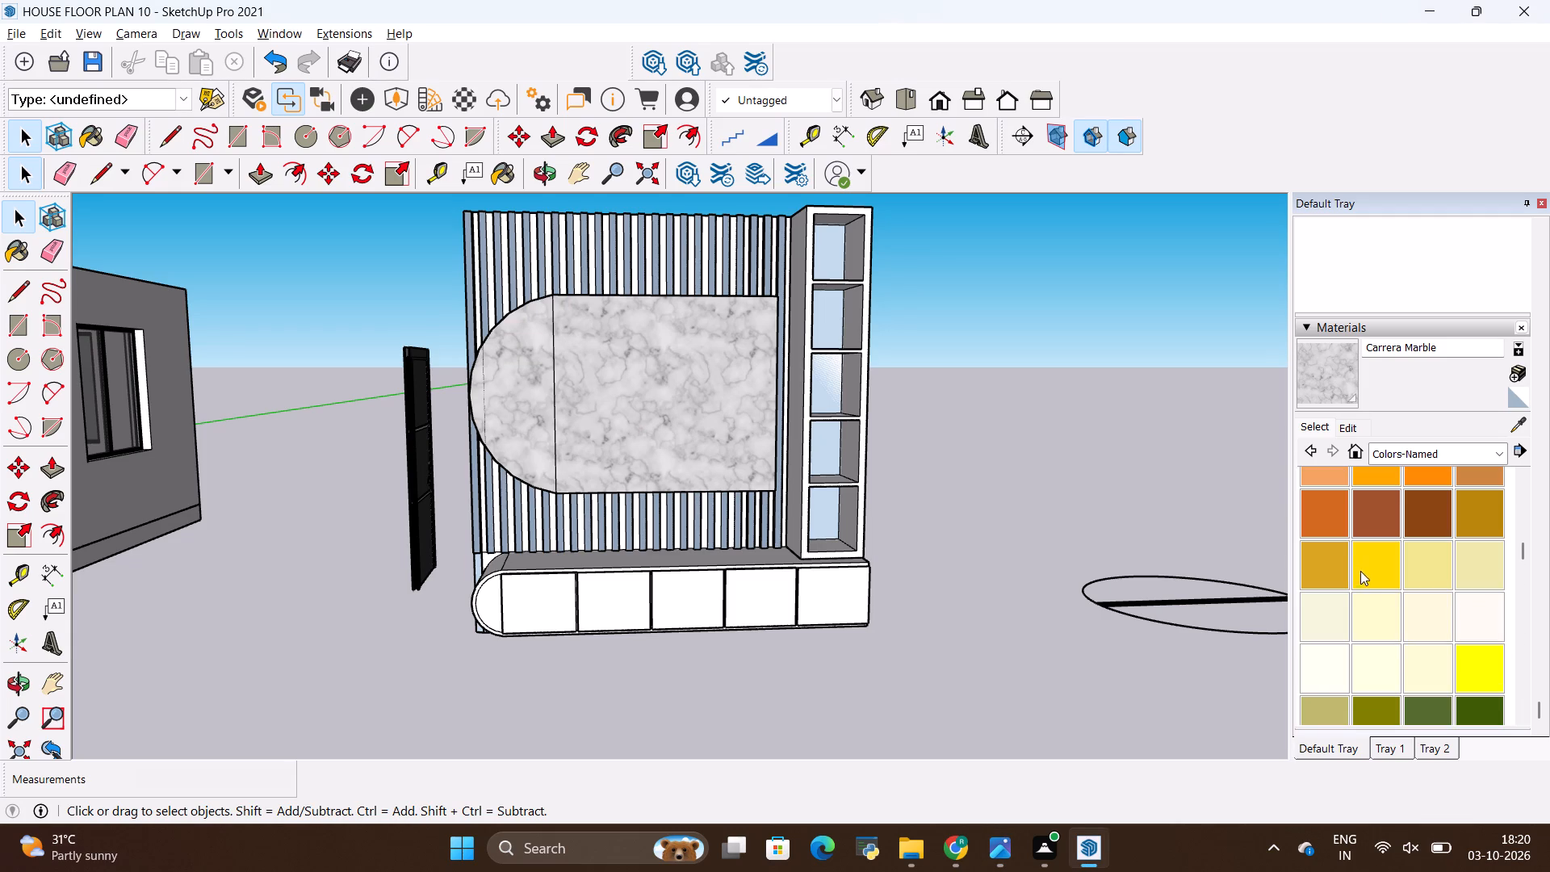
click(1337, 626)
scroll(1076, 645, up, 11)
click(211, 567)
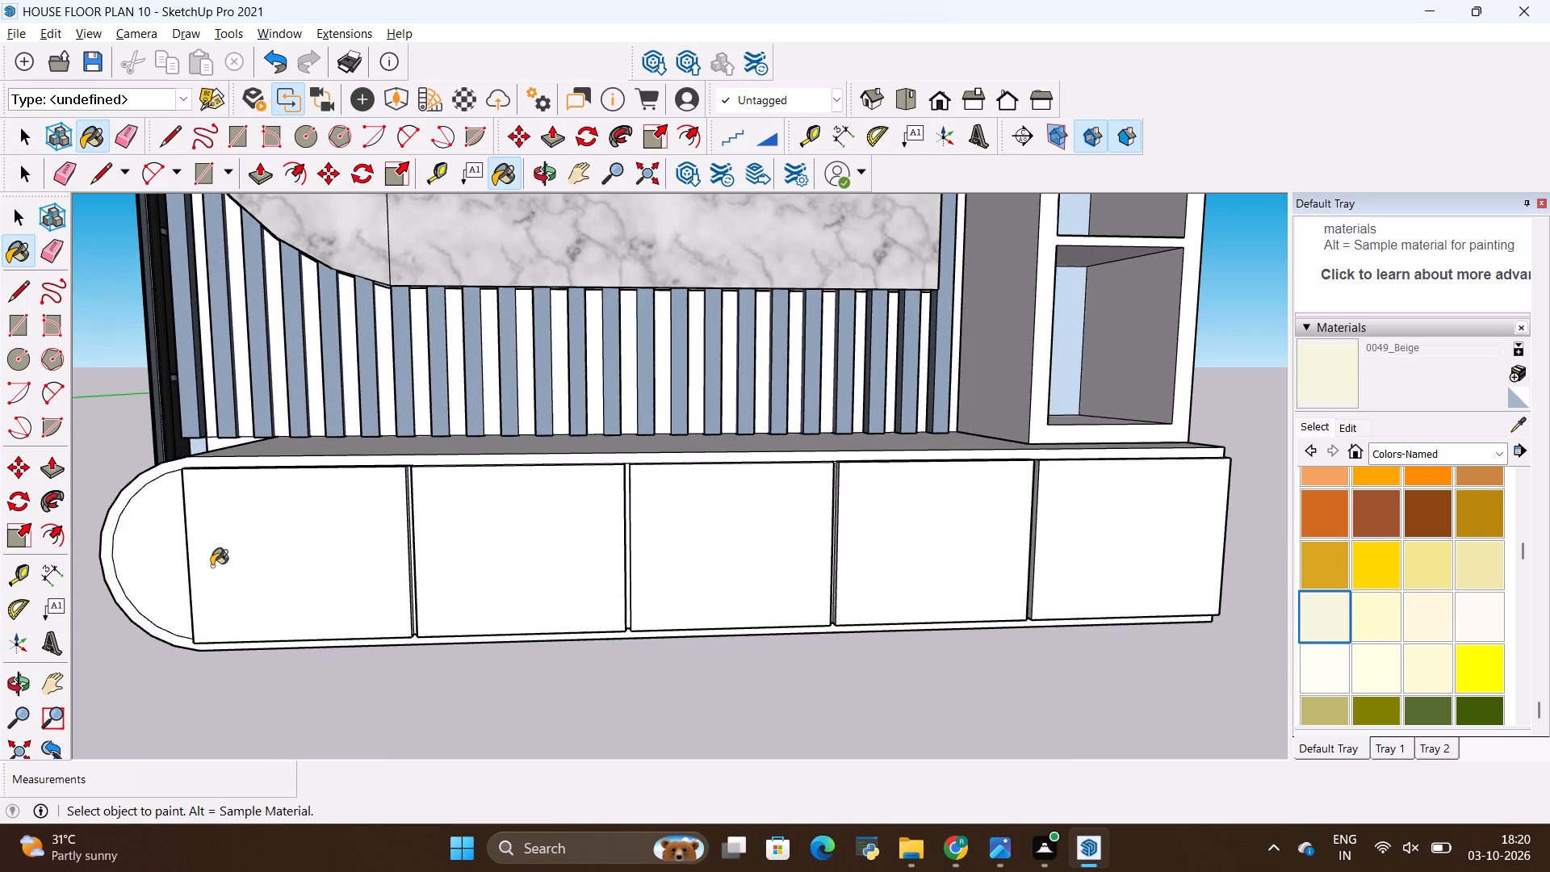
click(161, 565)
Open the drawer cabinet for editing and paint the four drawer fronts farthest from its rounded end with 0049_Beige.
key(space)
double_click(227, 544)
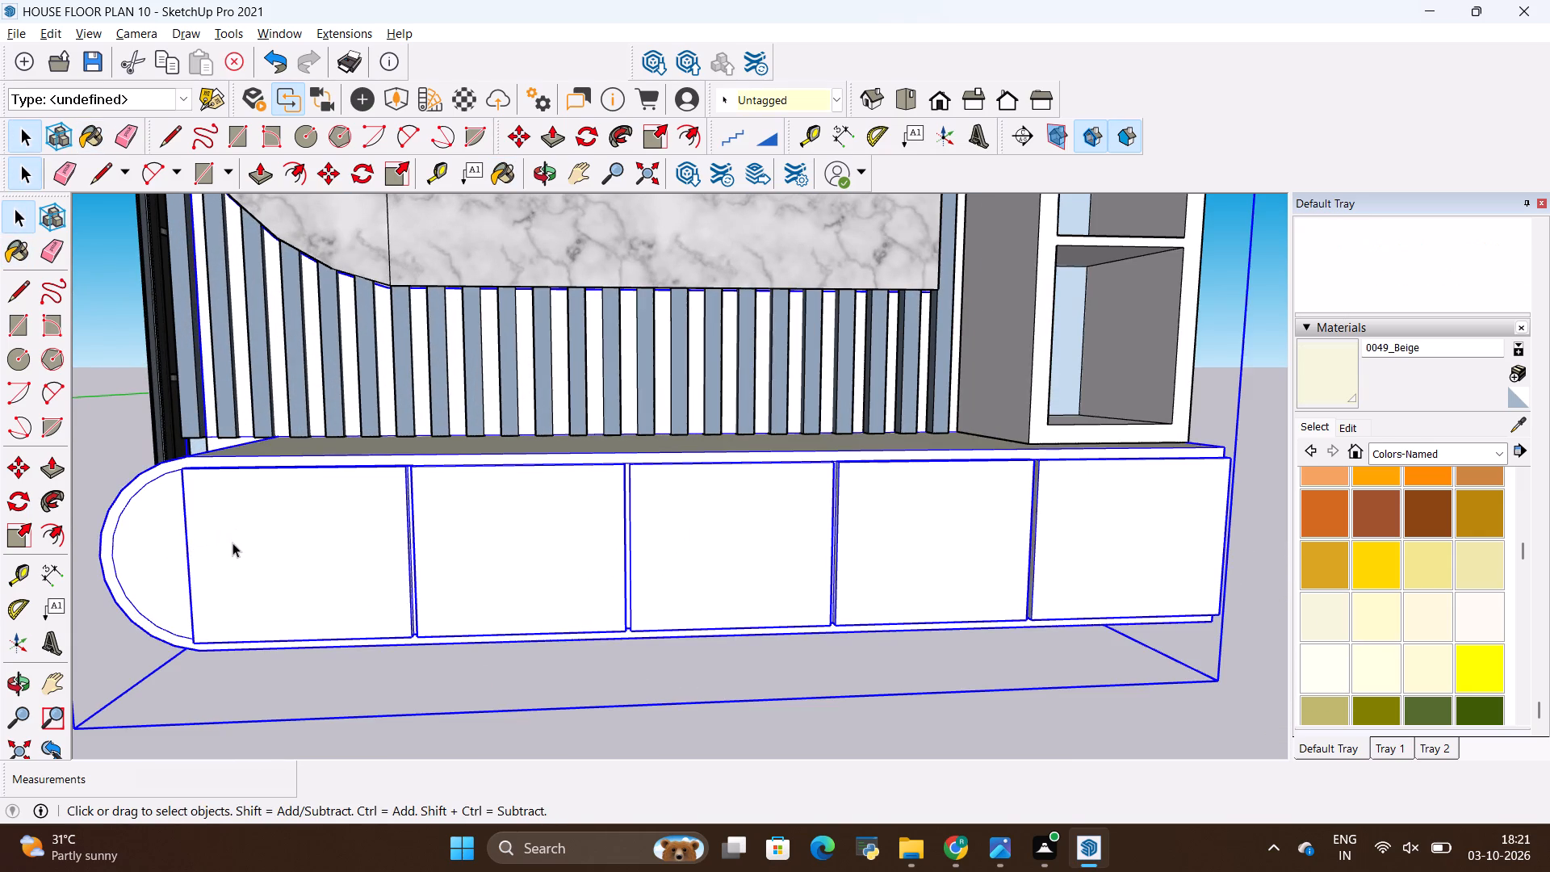
double_click(341, 543)
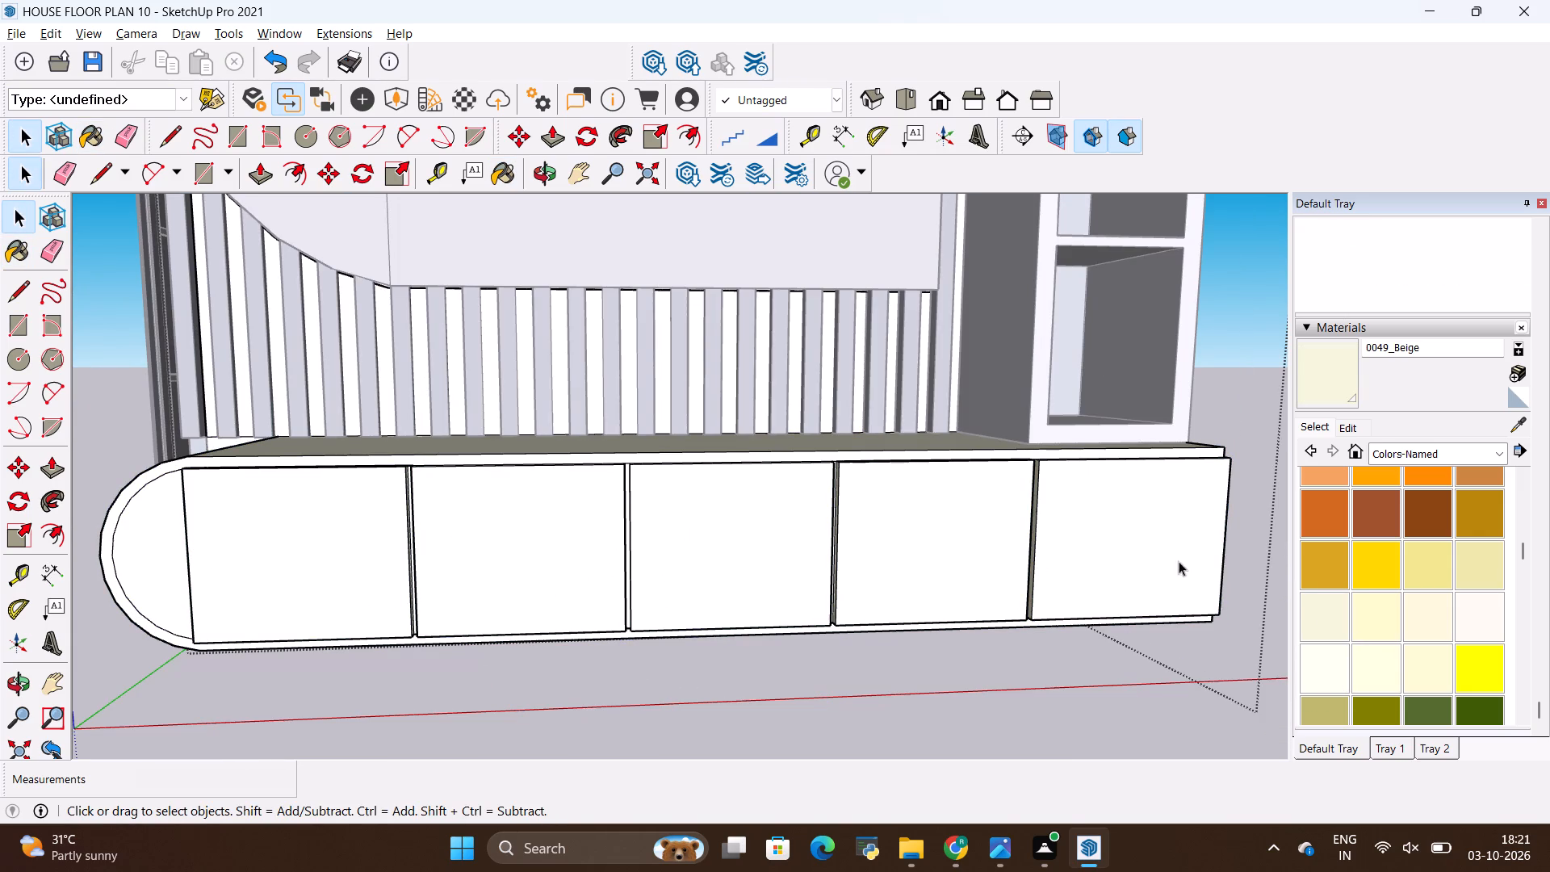
click(1325, 616)
click(563, 522)
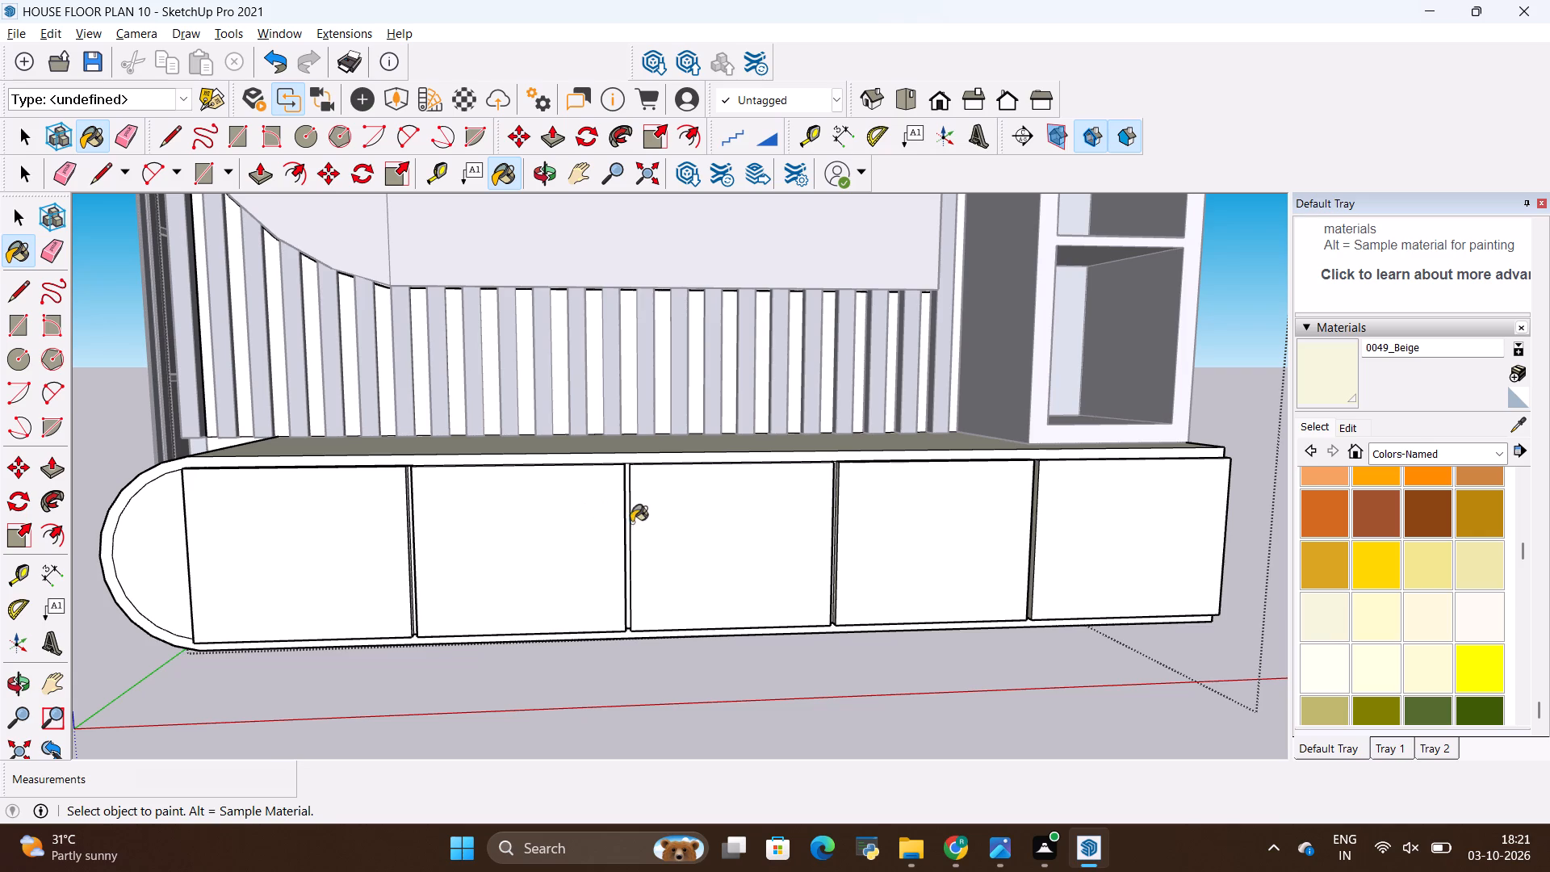
click(668, 521)
click(866, 533)
click(1135, 535)
Apply 0049_Beige to the drawer cabinet's rounded end and the three drawer fronts nearest to it.
click(149, 537)
scroll(212, 470, up, 6)
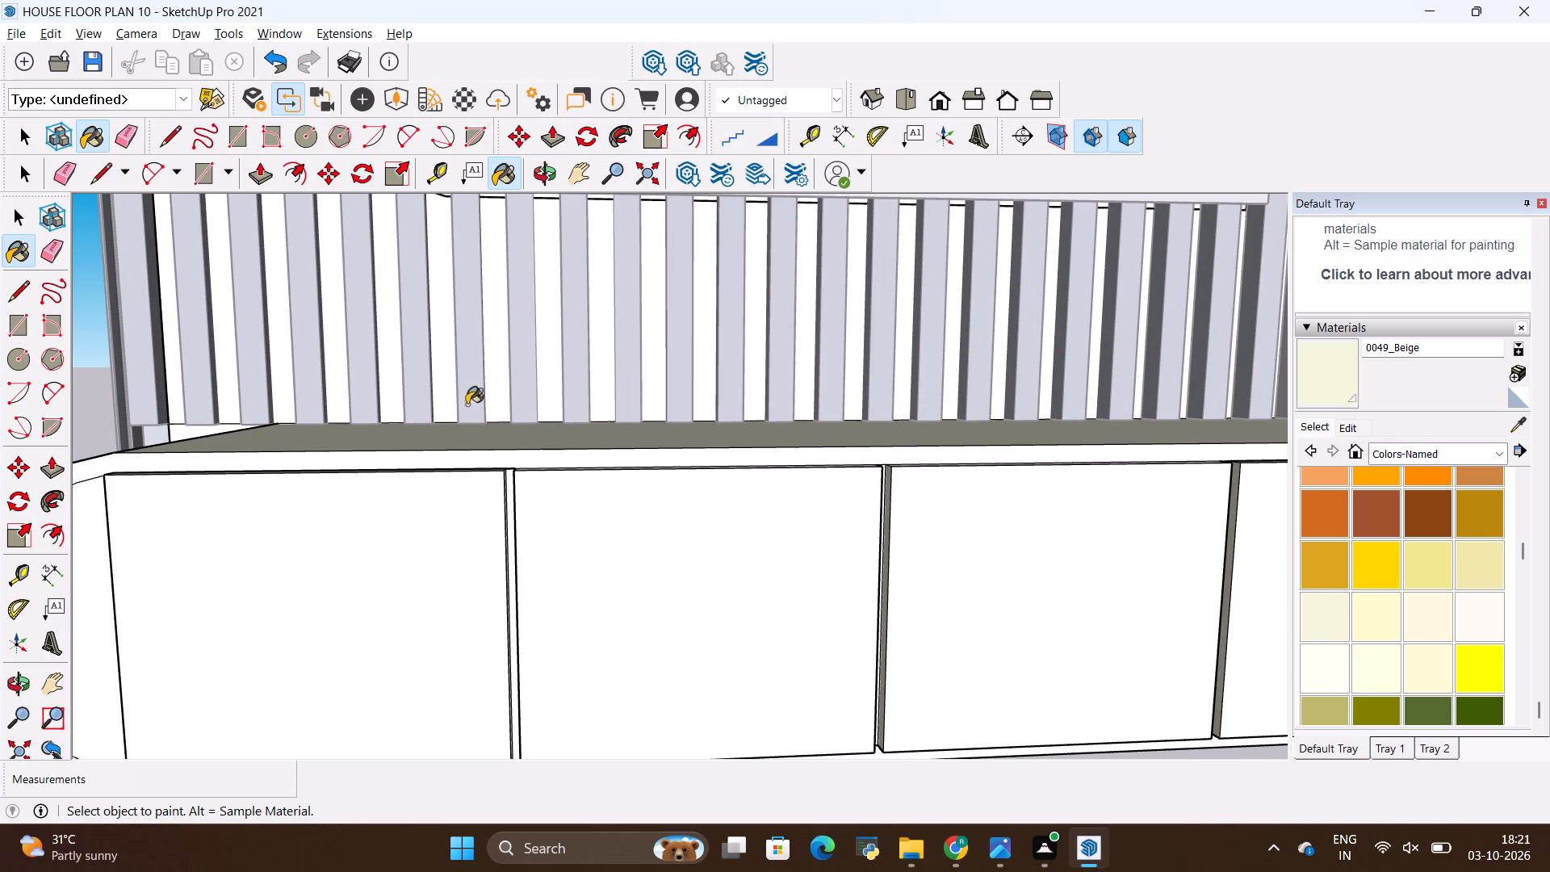
click(470, 396)
click(1343, 382)
key(space)
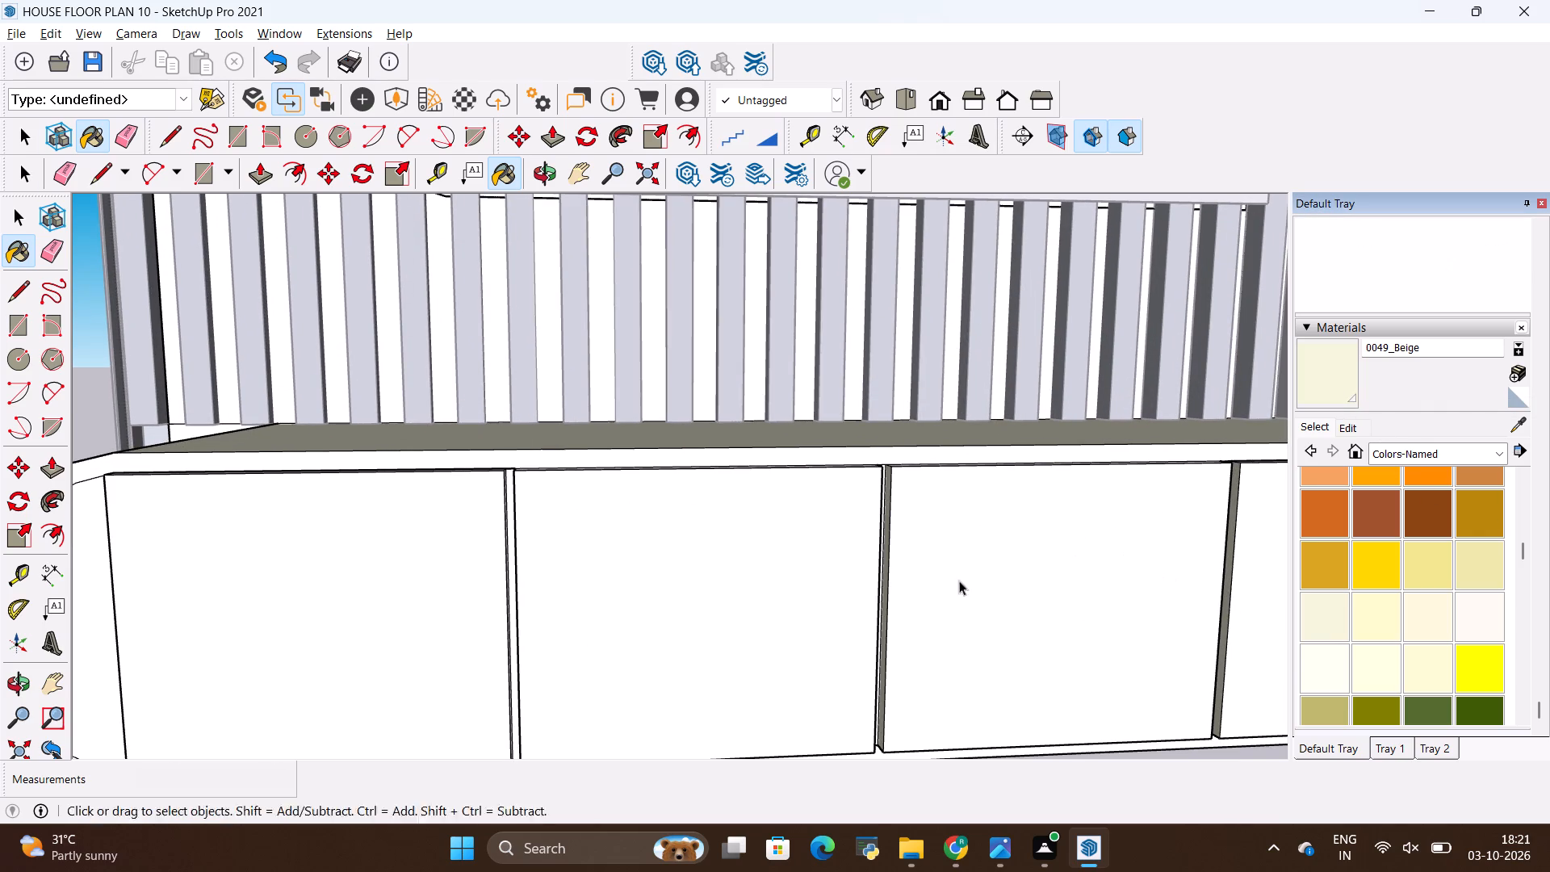
double_click(769, 581)
double_click(769, 581)
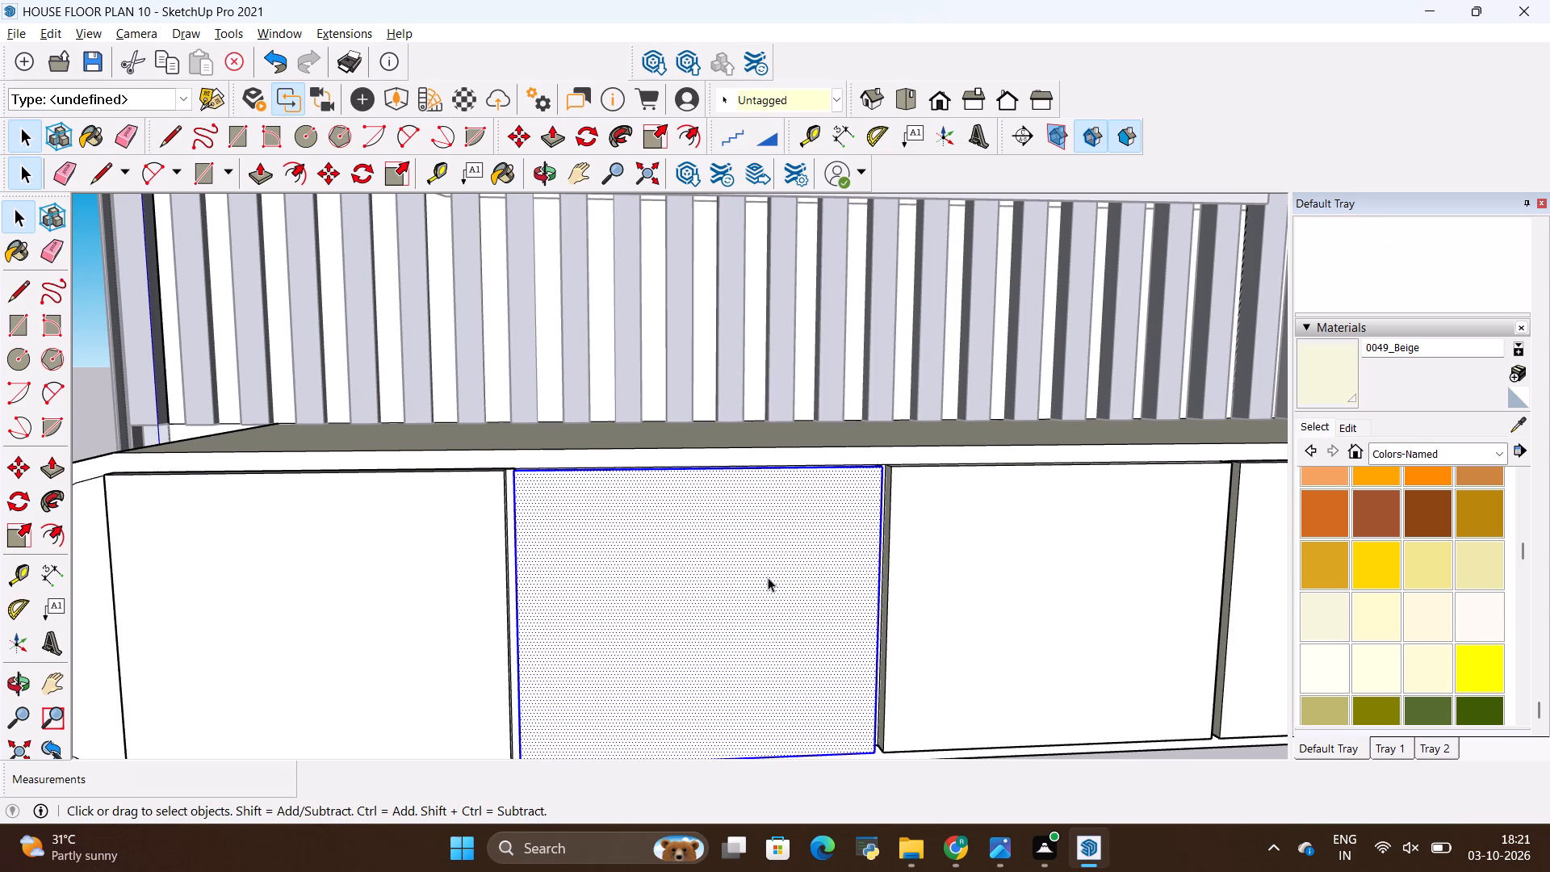
click(432, 549)
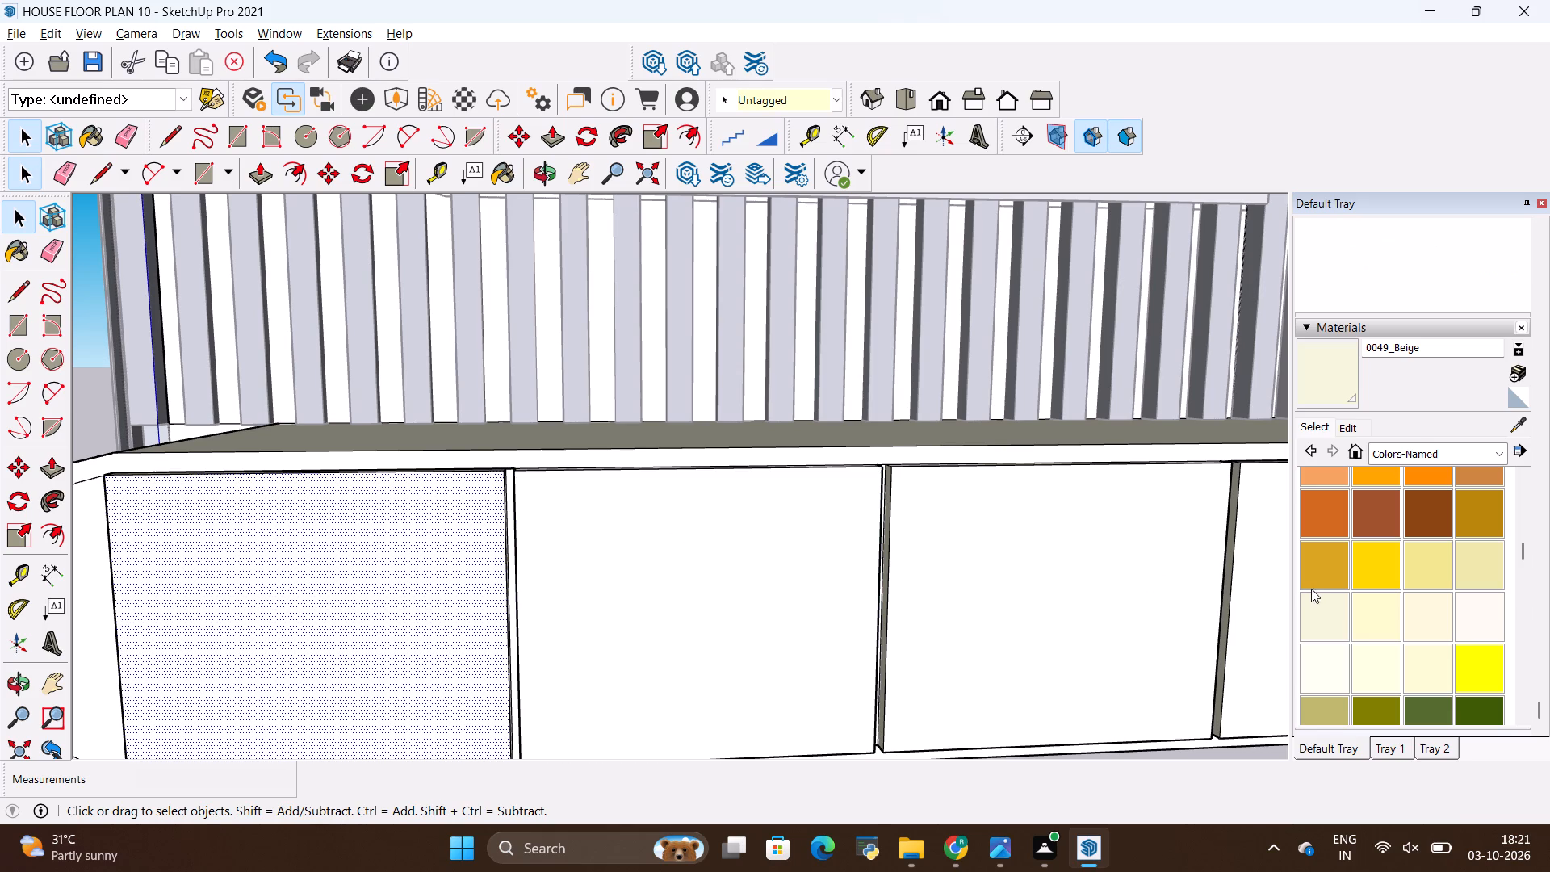
click(1317, 600)
click(1044, 581)
click(776, 550)
click(319, 533)
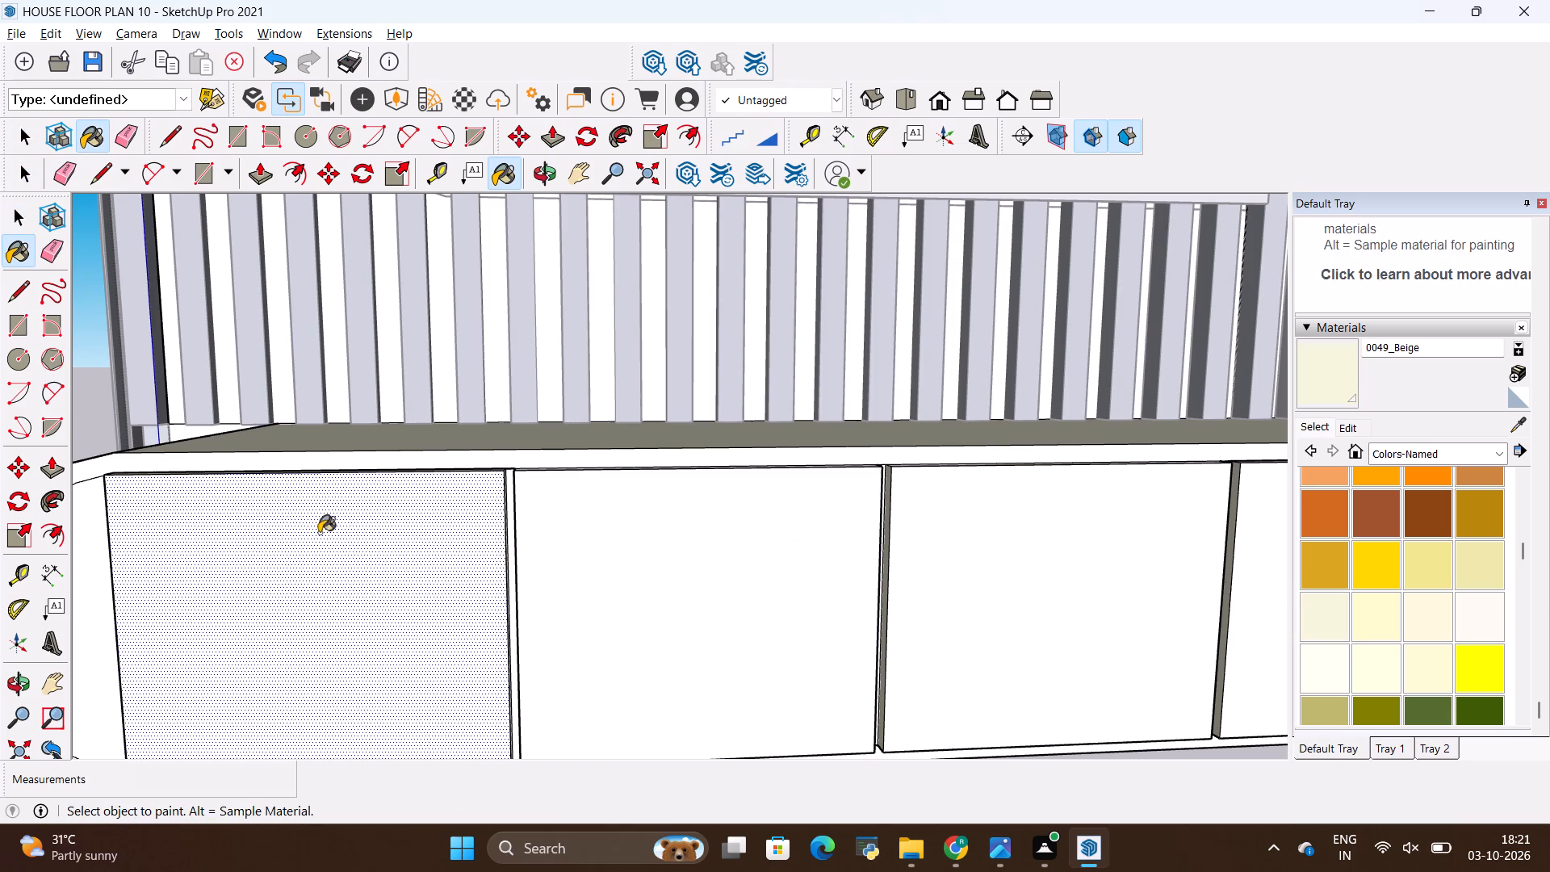
scroll(520, 548, down, 5)
click(229, 600)
Paint the second drawer front from the rounded end and the cabinet's top rim with 0049_Beige.
scroll(241, 587, up, 3)
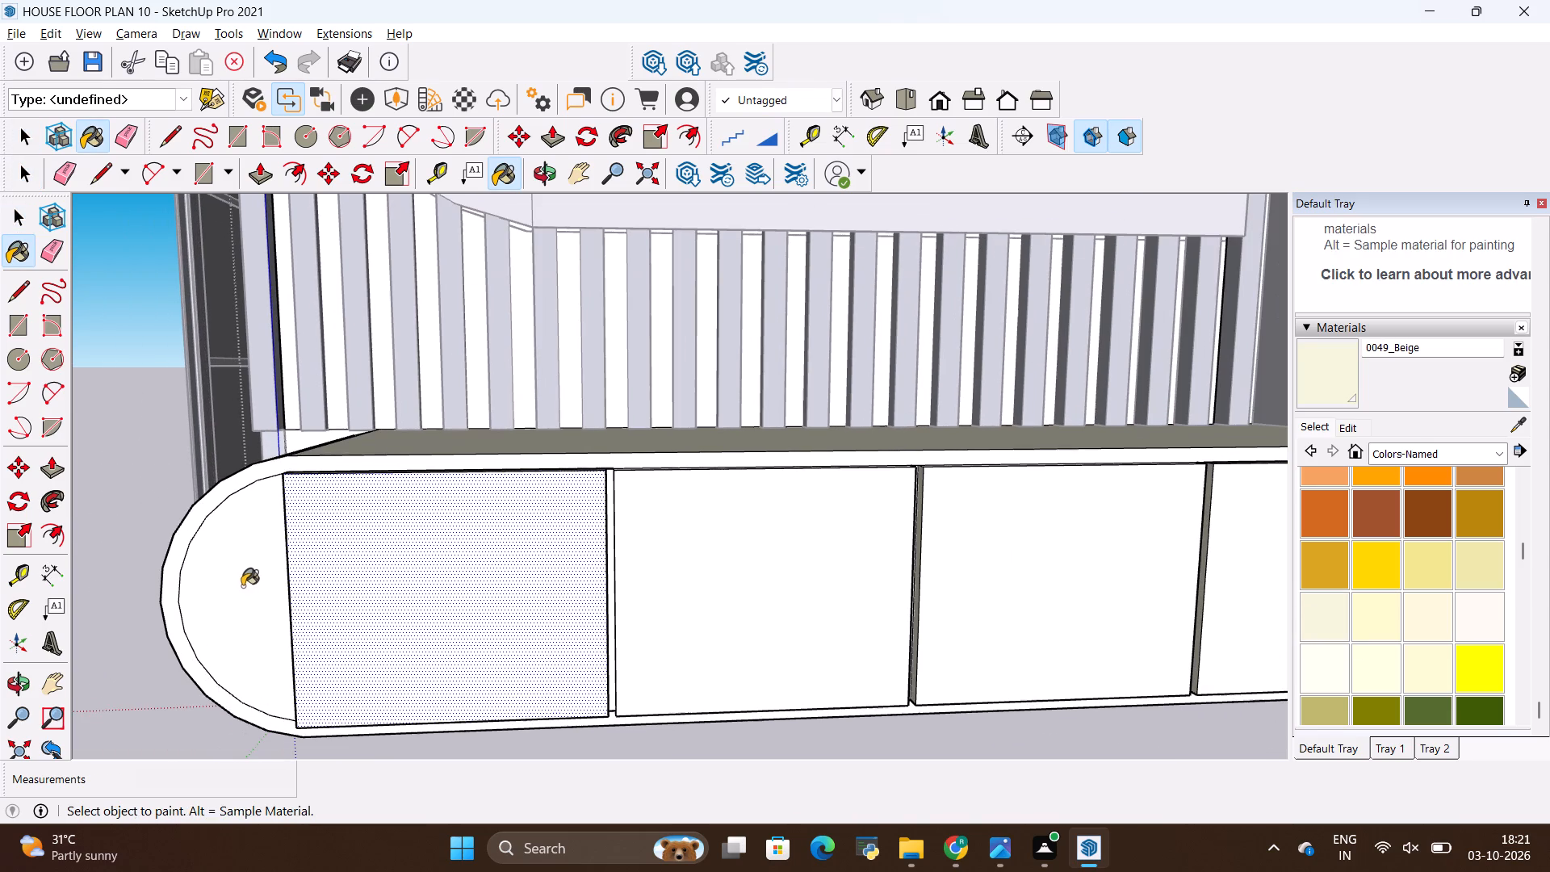
click(788, 618)
scroll(311, 339, up, 3)
click(306, 341)
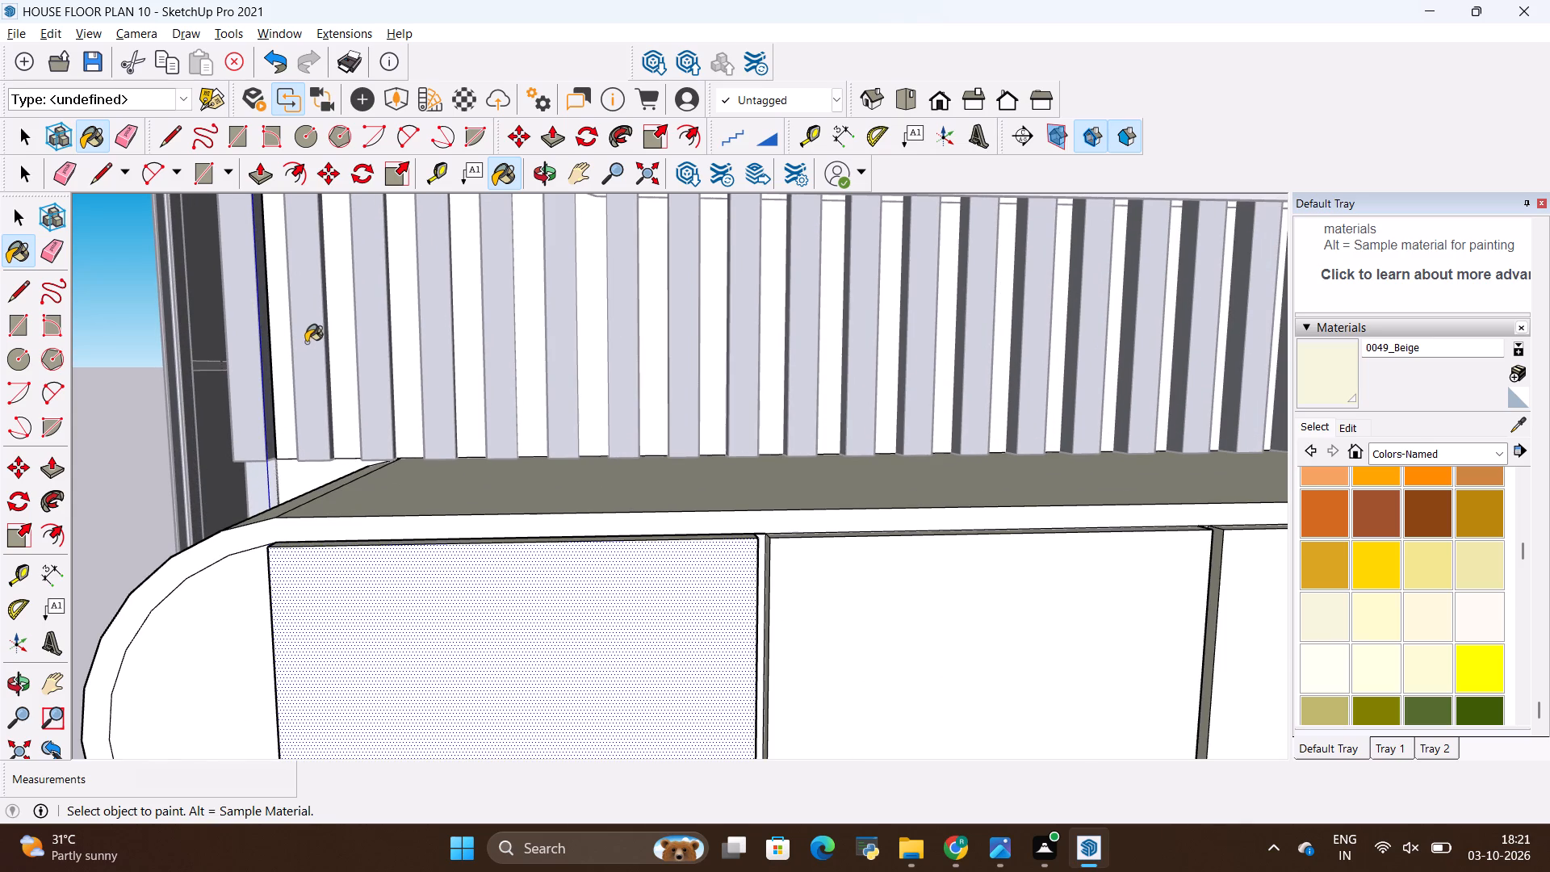
click(310, 384)
click(375, 526)
scroll(382, 522, down, 2)
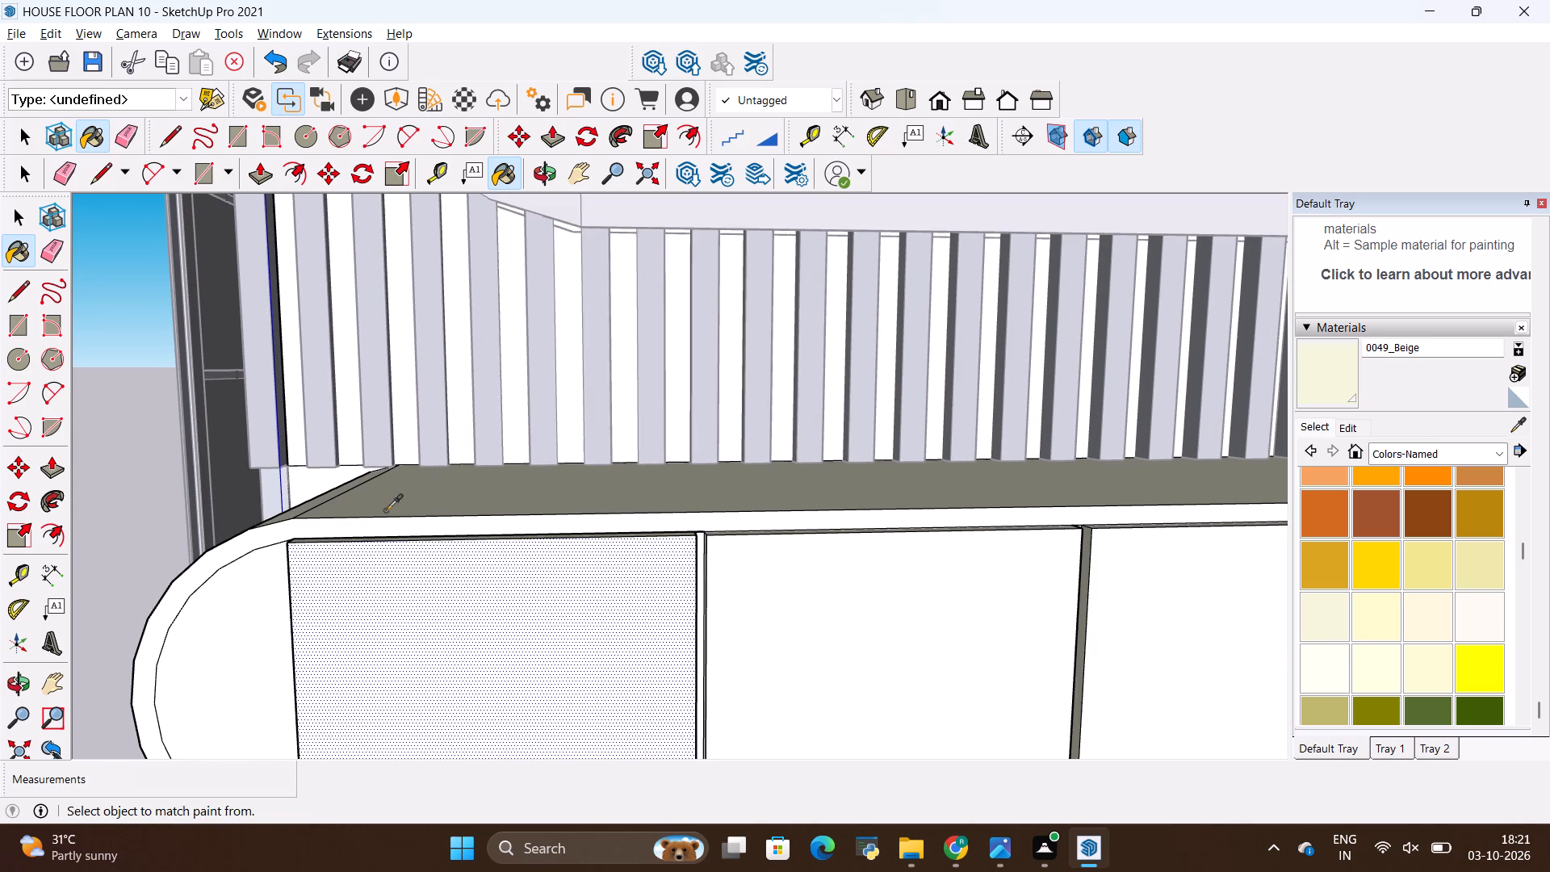
Examine the display shelving and its colours in the reference photo.
key(alt+Tab)
scroll(522, 396, down, 1)
scroll(928, 555, up, 2)
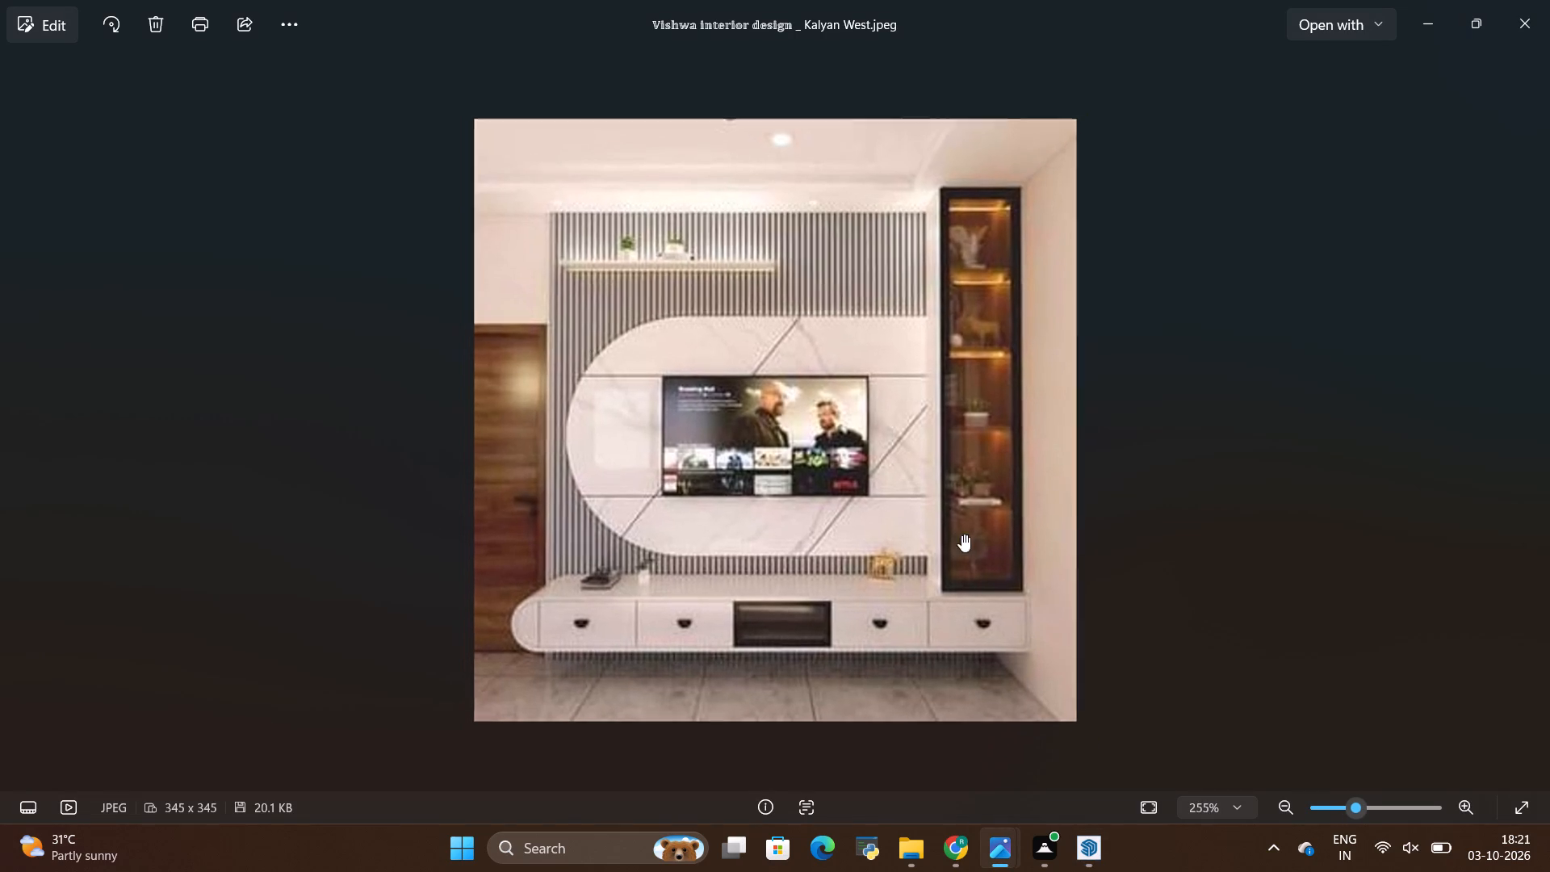
scroll(961, 535, up, 1)
scroll(1048, 287, up, 8)
scroll(1049, 287, down, 8)
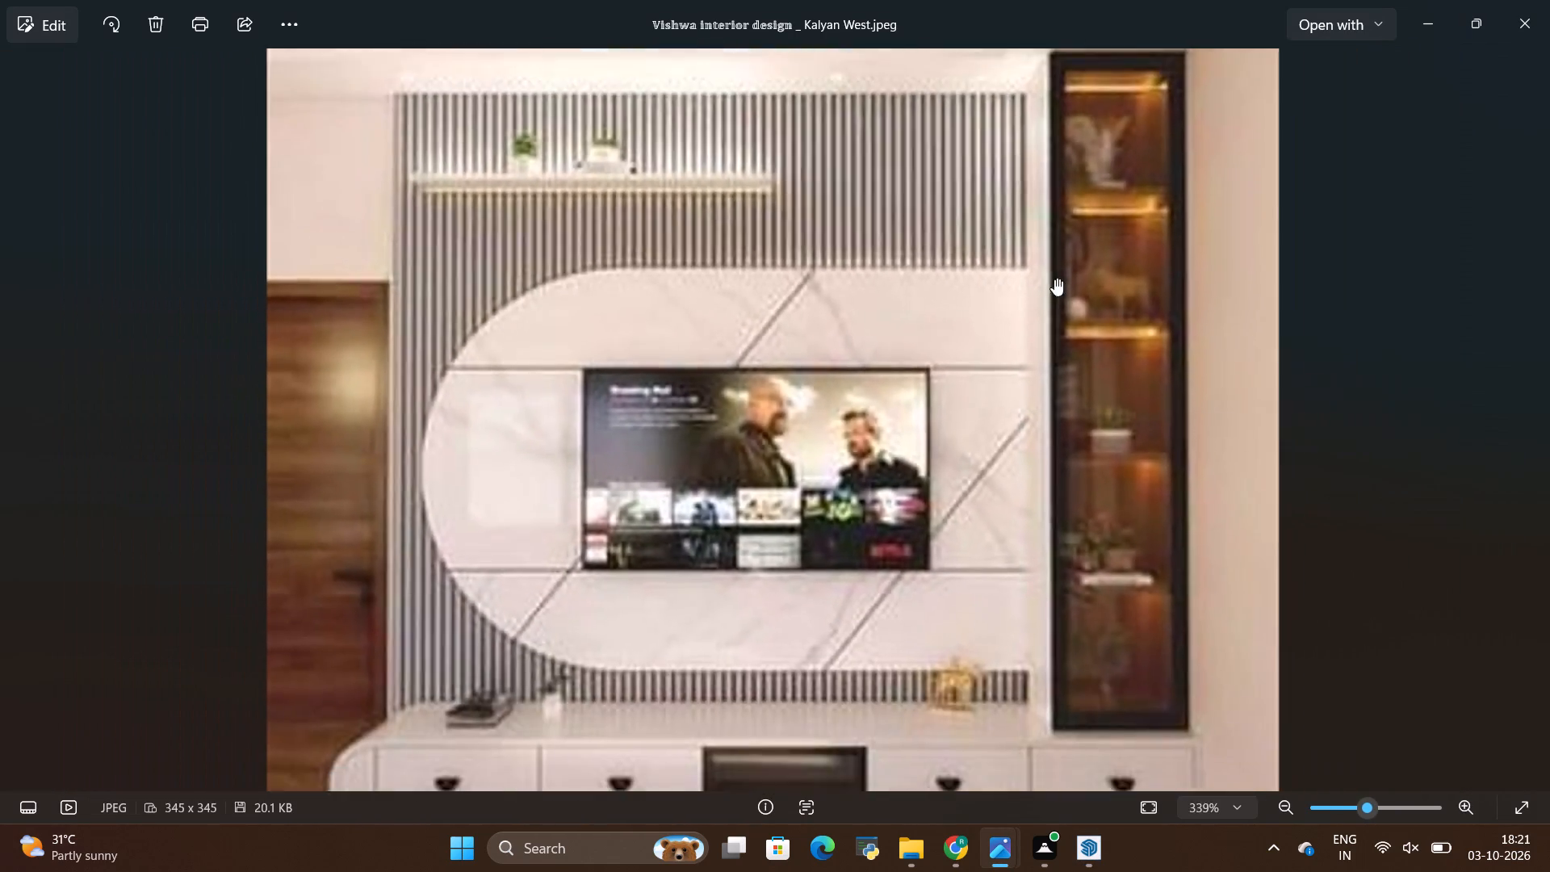
scroll(1054, 279, down, 2)
key(alt+Tab)
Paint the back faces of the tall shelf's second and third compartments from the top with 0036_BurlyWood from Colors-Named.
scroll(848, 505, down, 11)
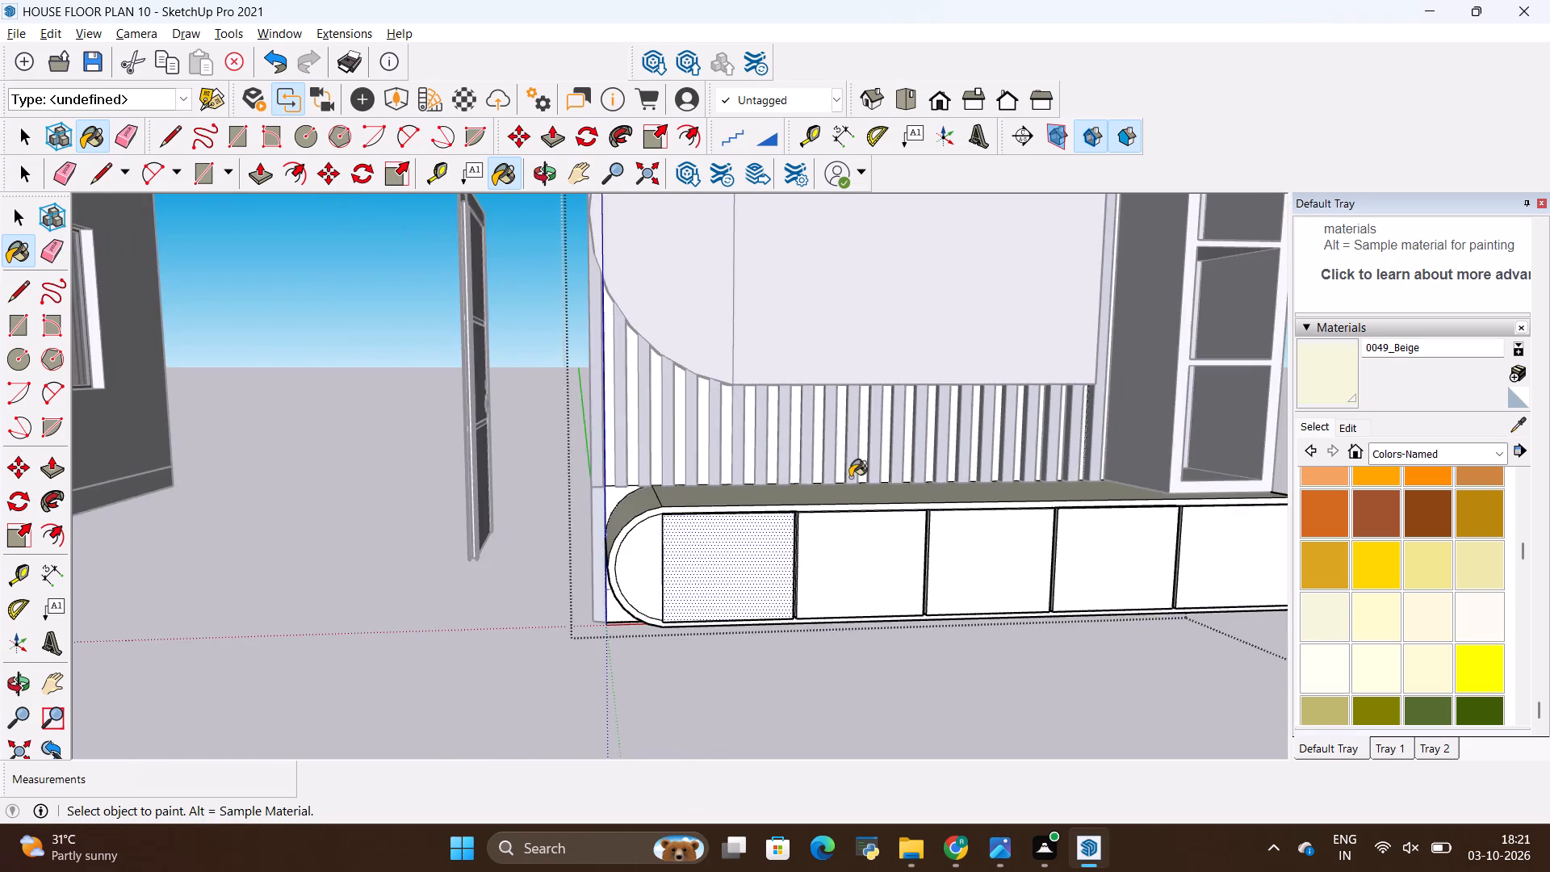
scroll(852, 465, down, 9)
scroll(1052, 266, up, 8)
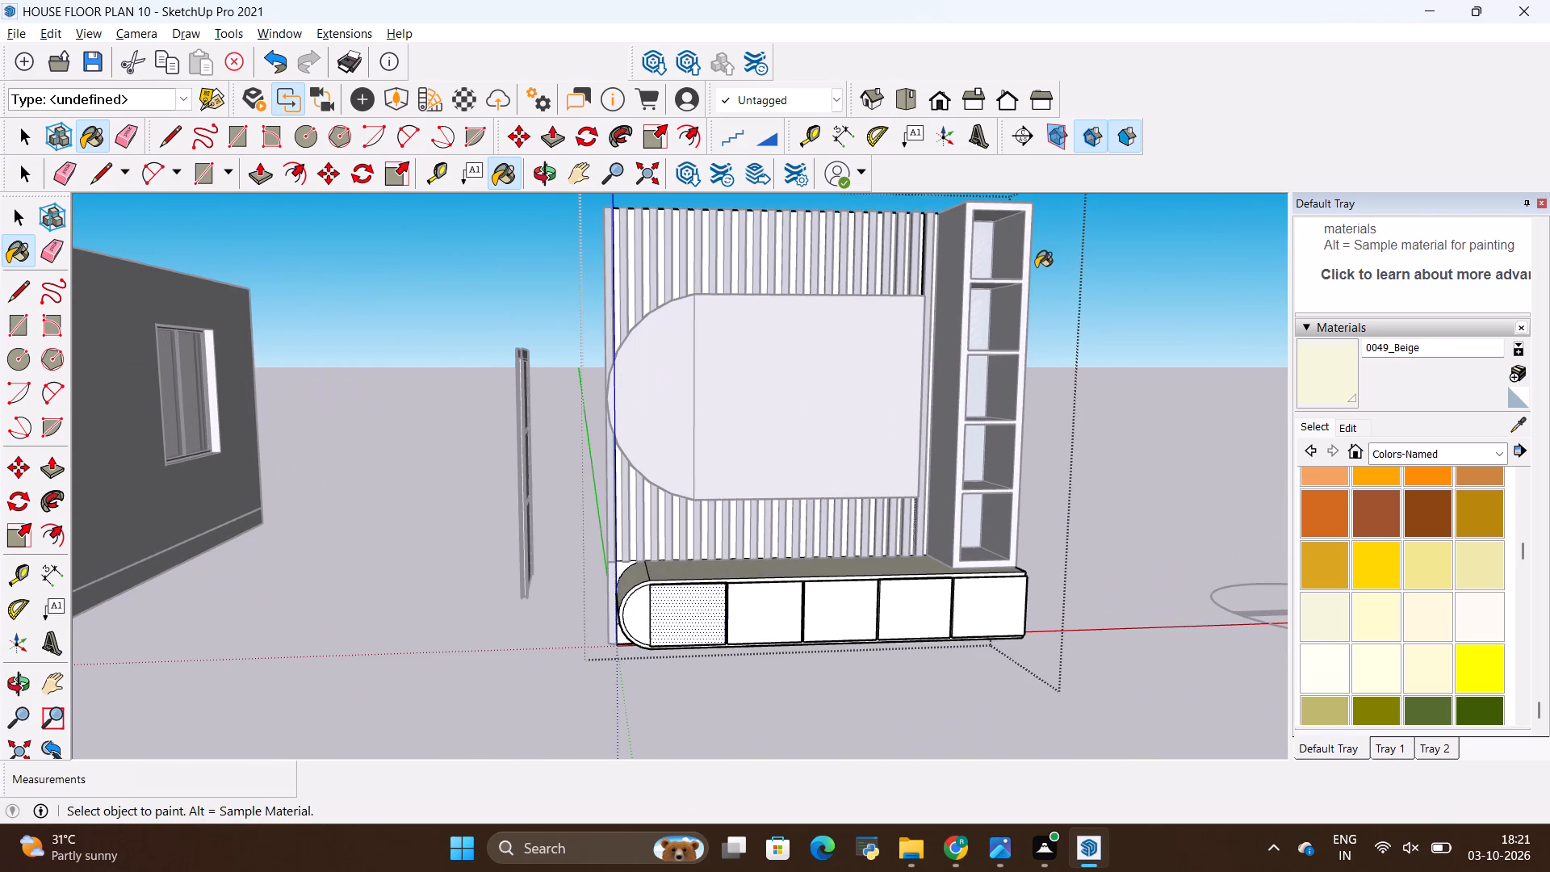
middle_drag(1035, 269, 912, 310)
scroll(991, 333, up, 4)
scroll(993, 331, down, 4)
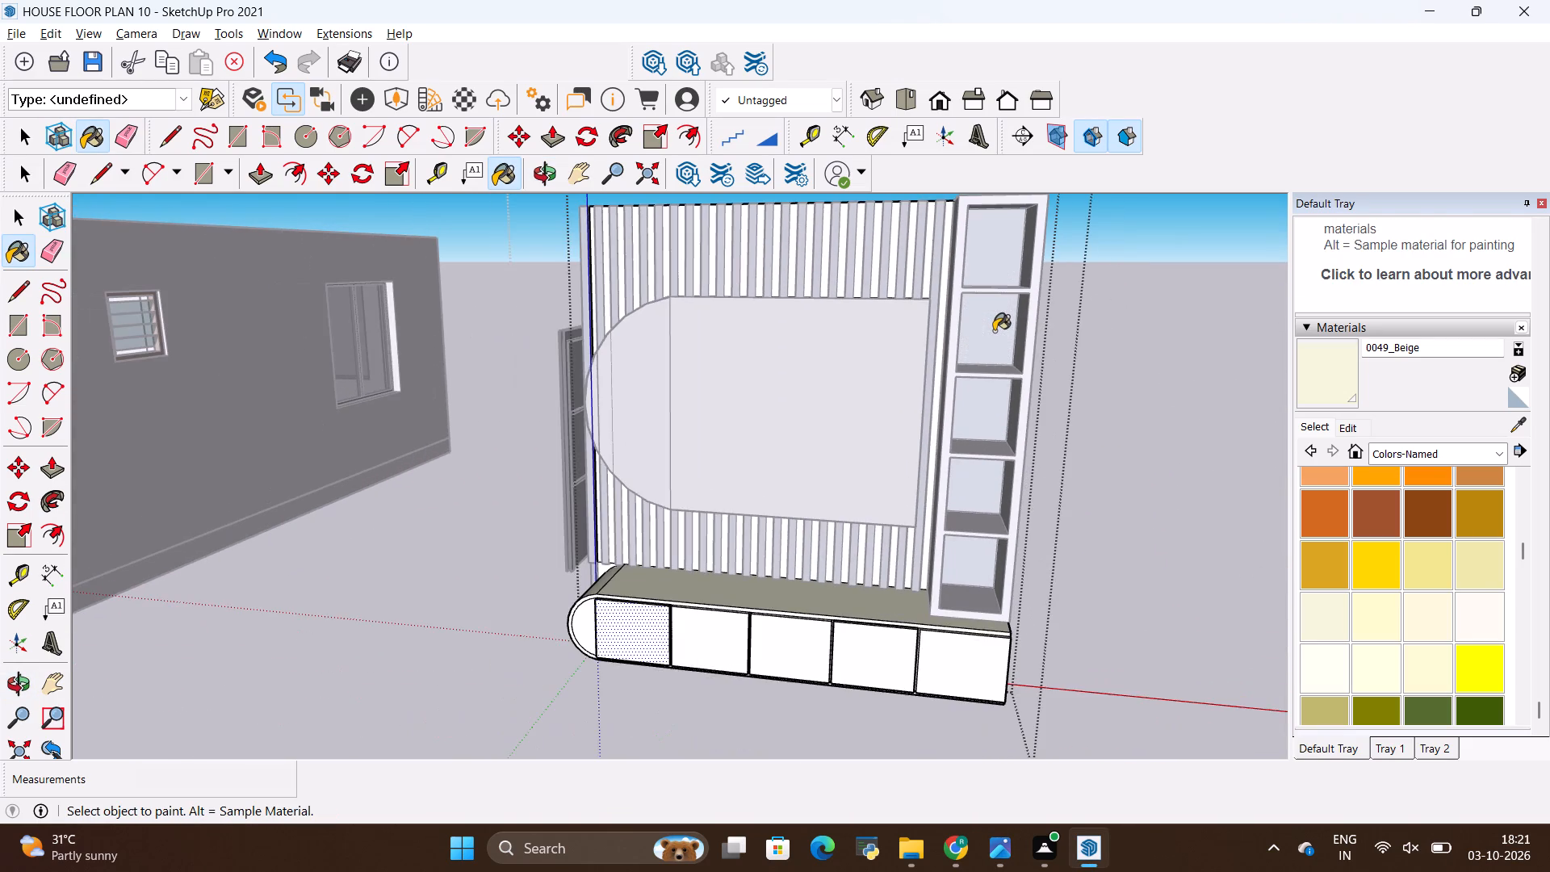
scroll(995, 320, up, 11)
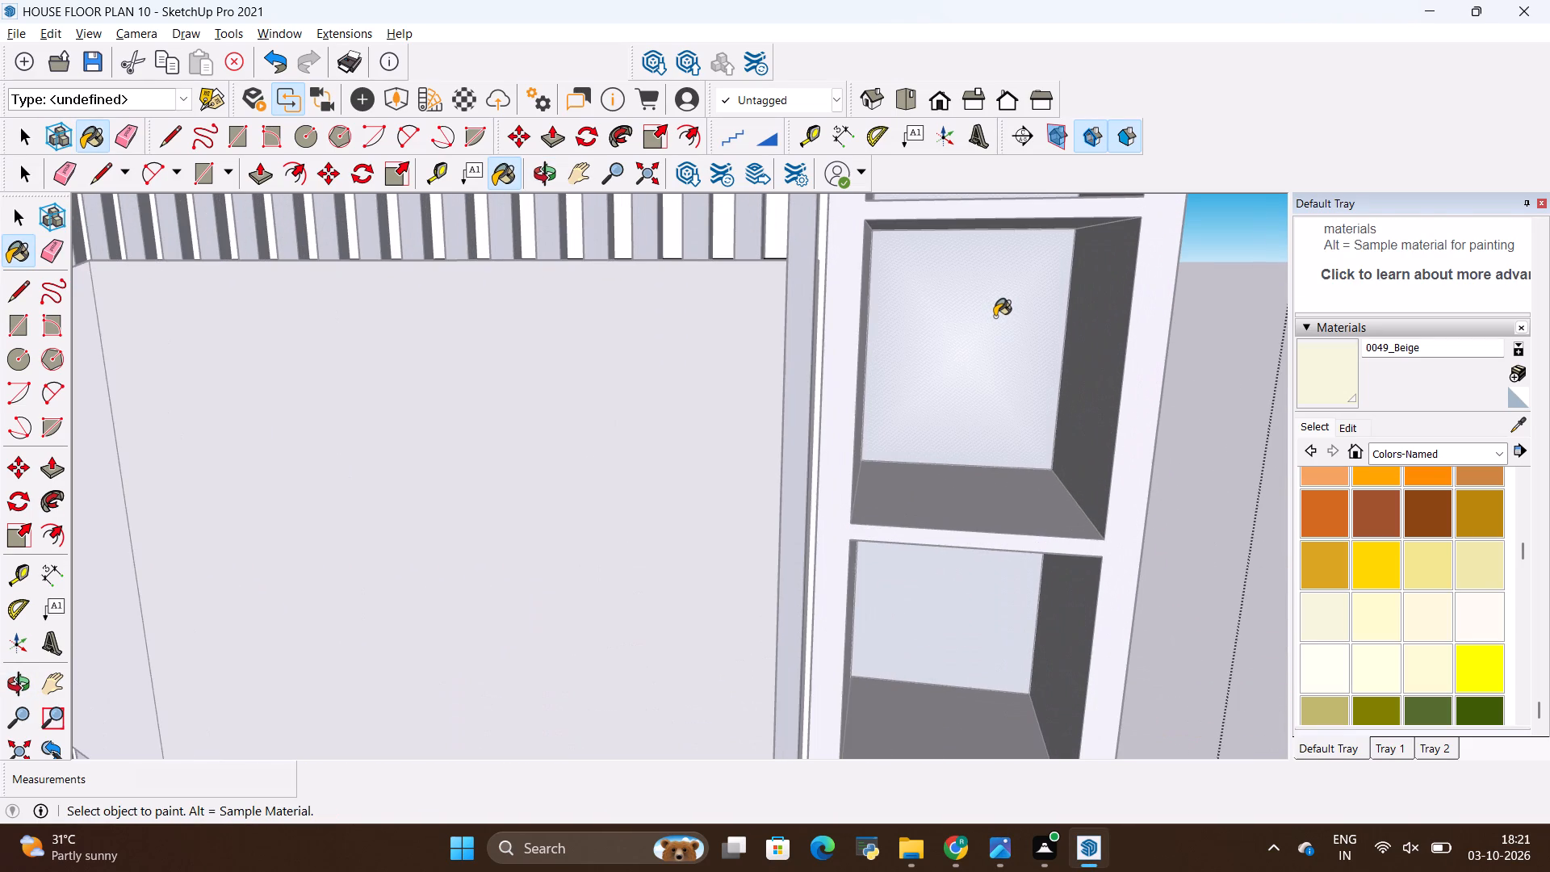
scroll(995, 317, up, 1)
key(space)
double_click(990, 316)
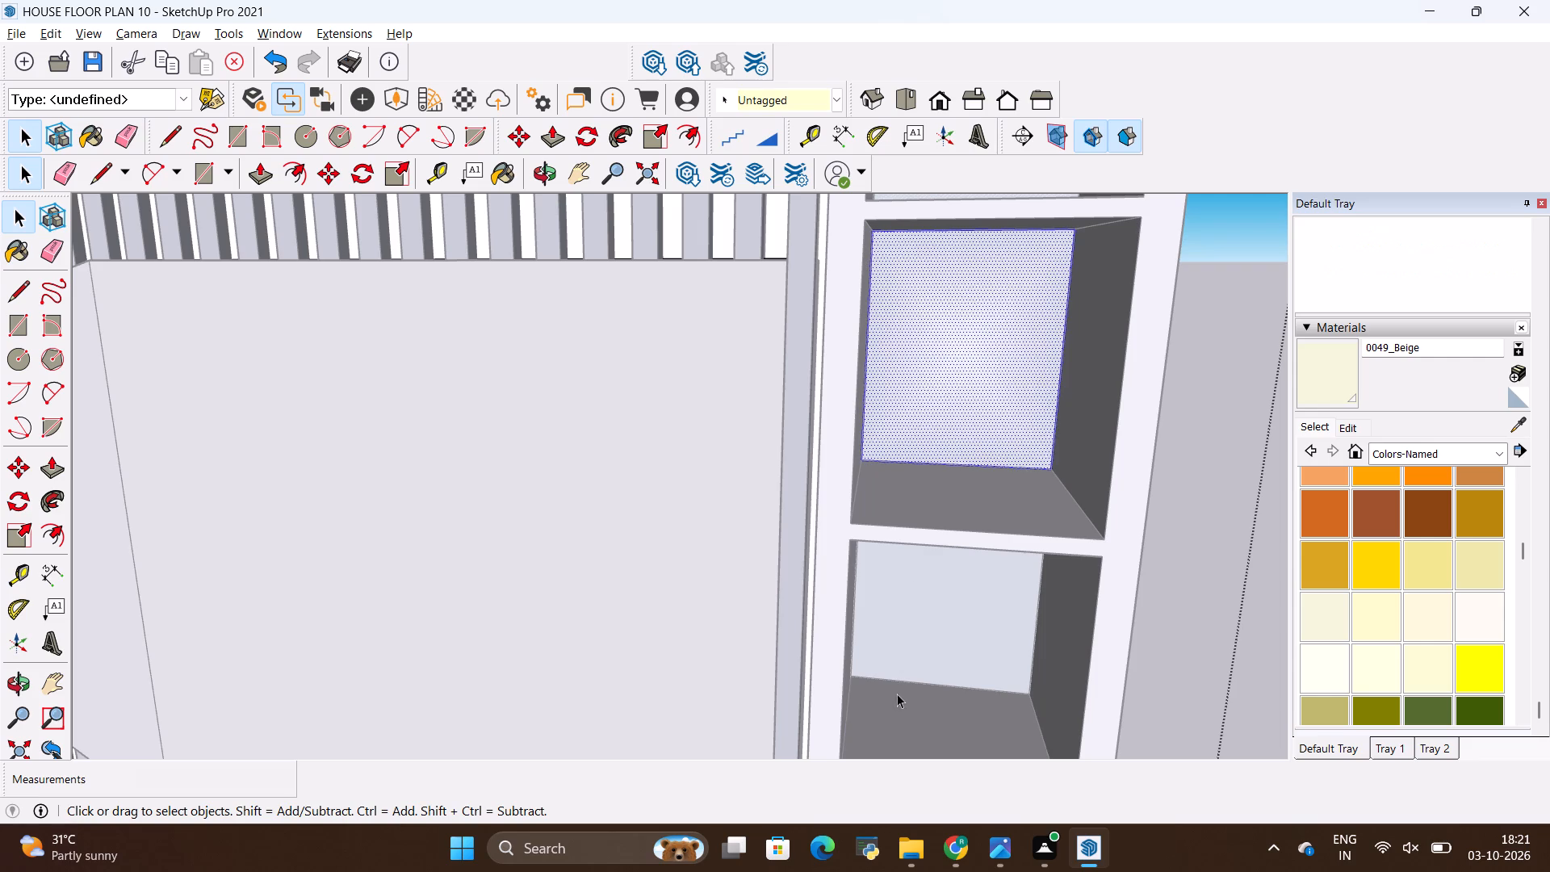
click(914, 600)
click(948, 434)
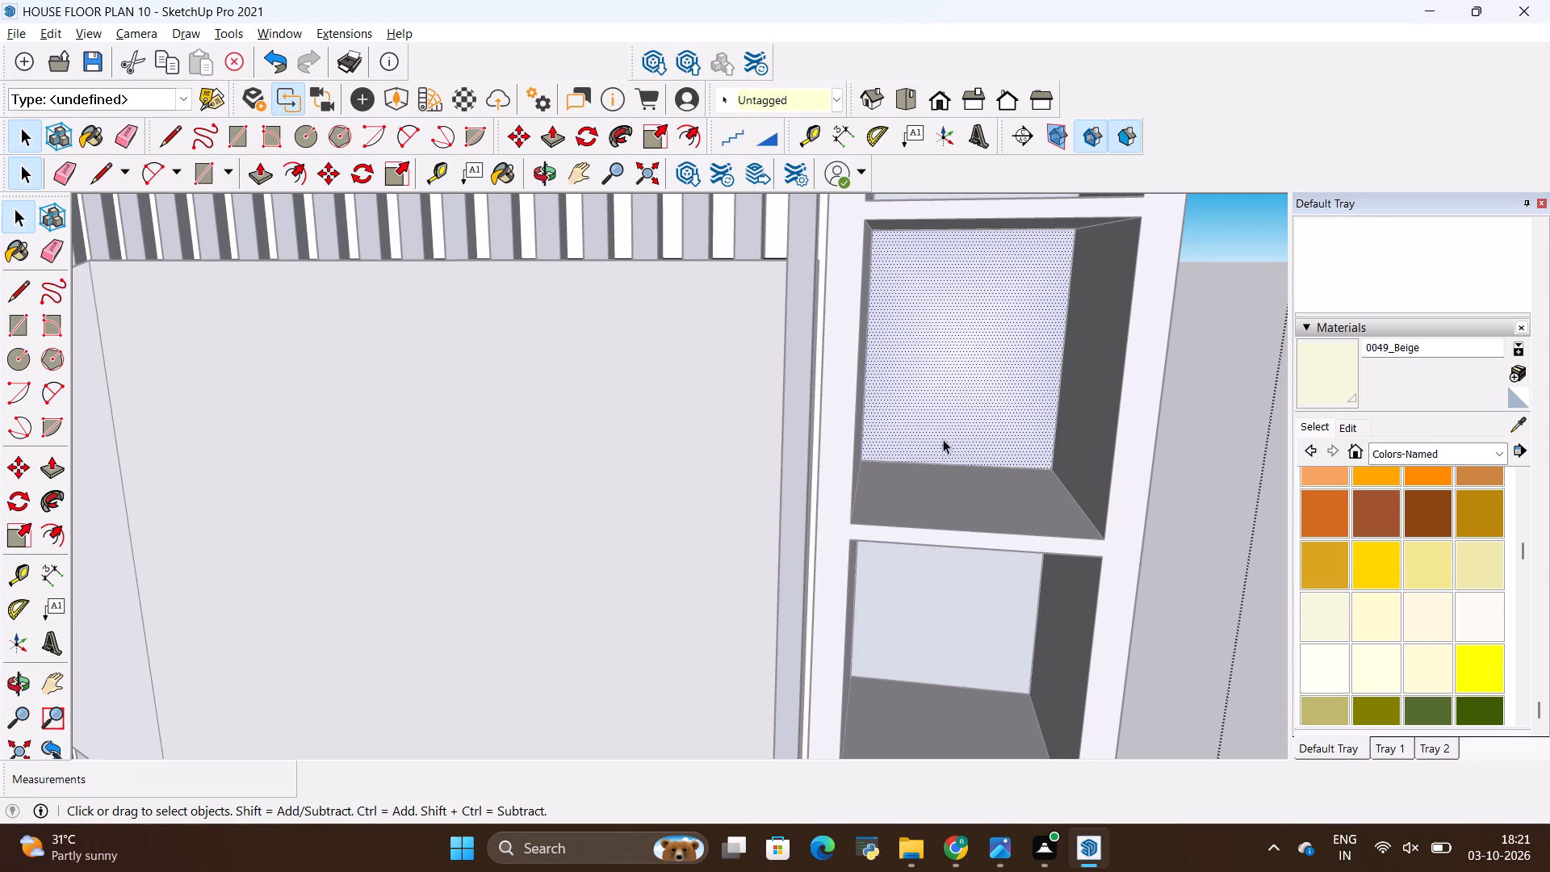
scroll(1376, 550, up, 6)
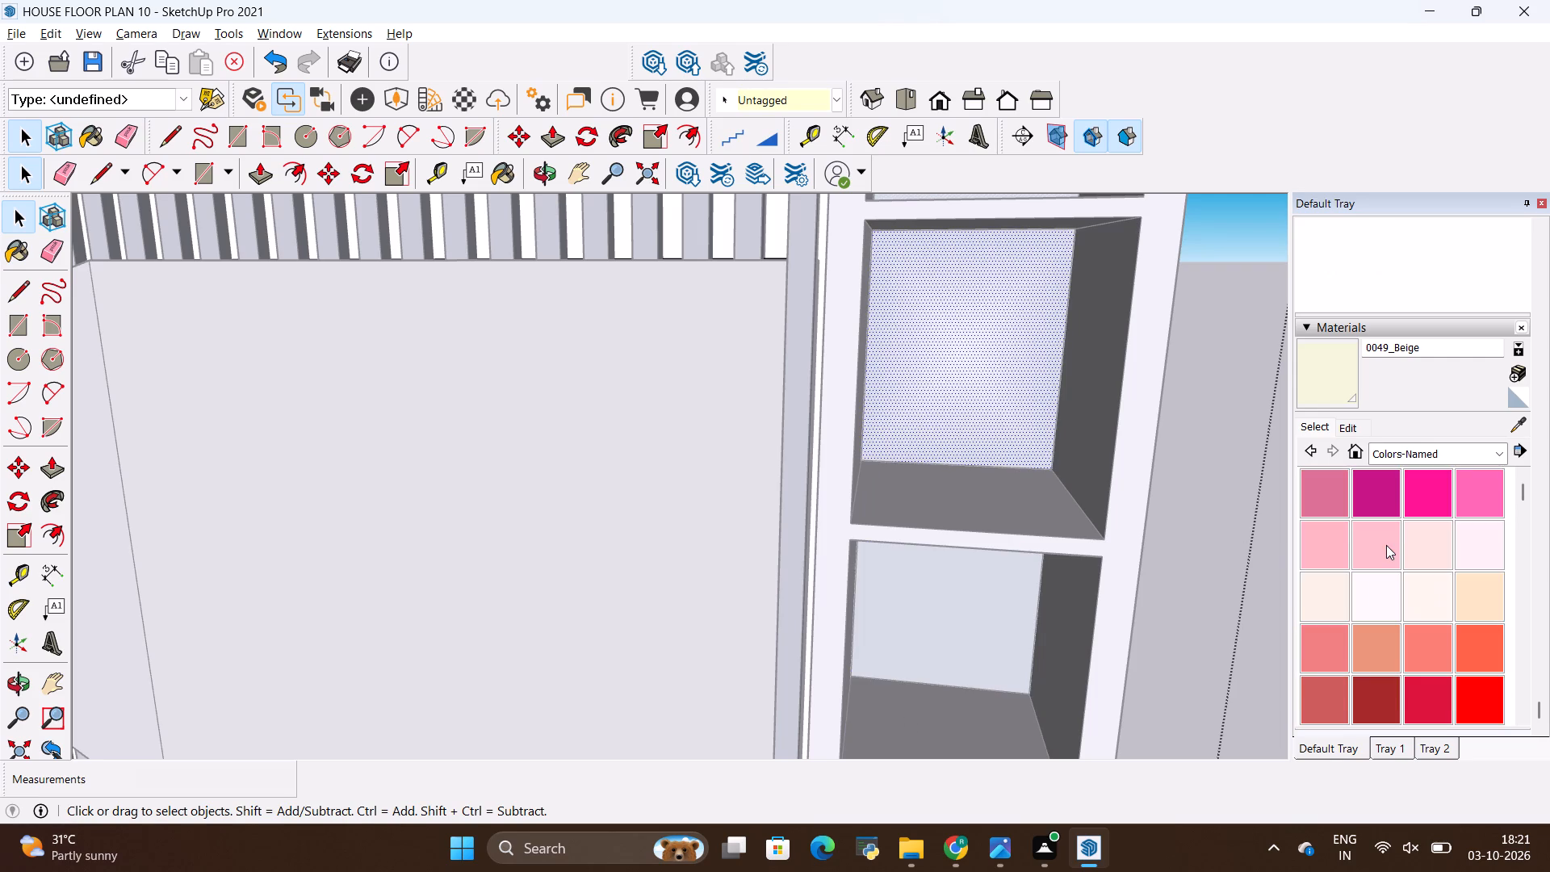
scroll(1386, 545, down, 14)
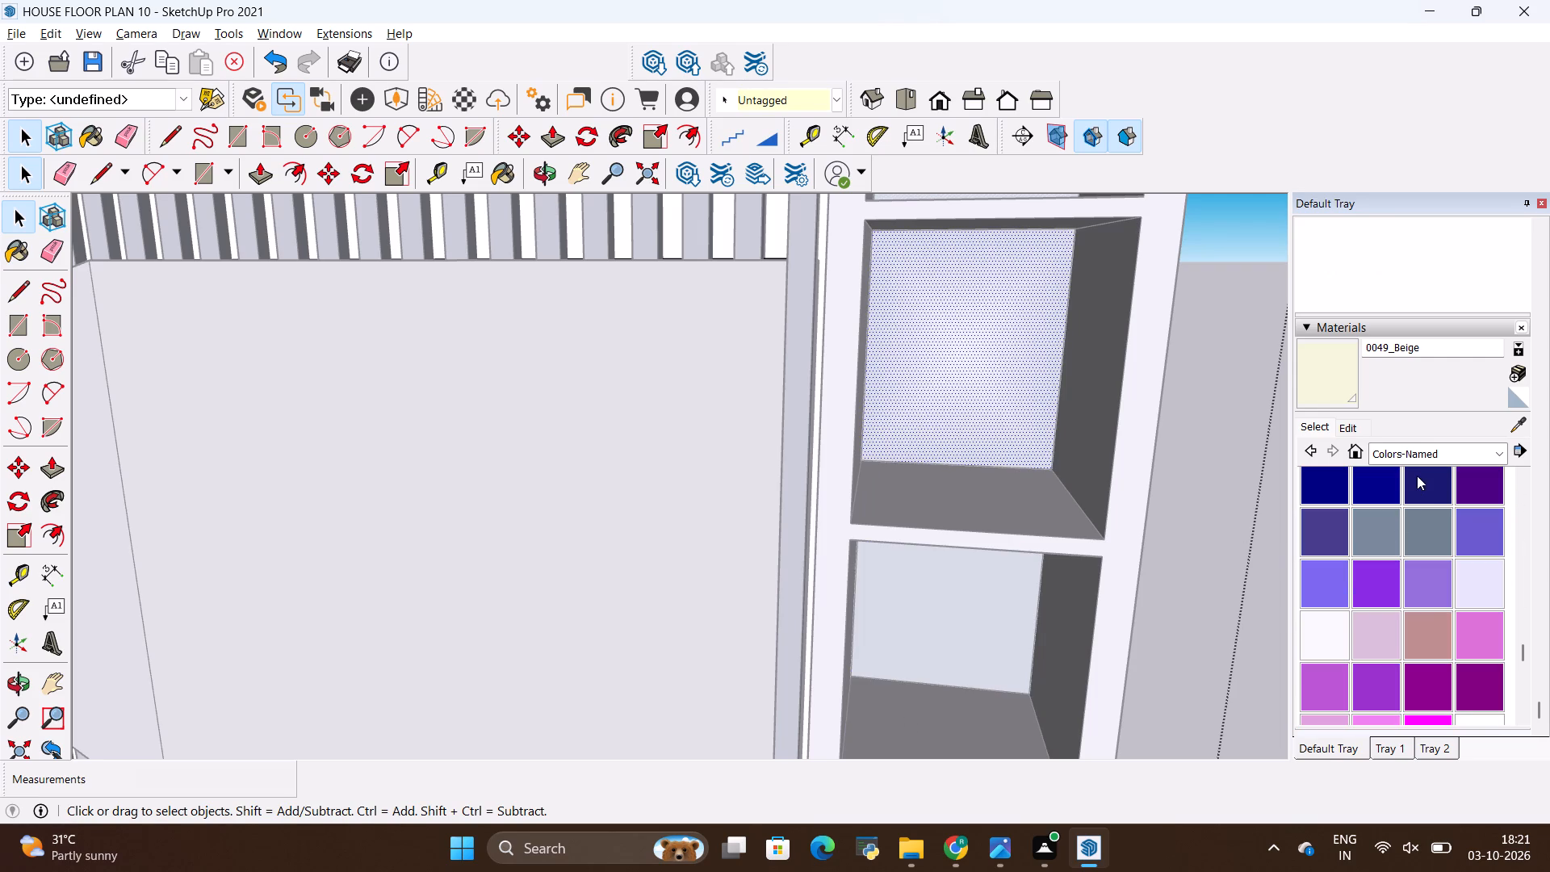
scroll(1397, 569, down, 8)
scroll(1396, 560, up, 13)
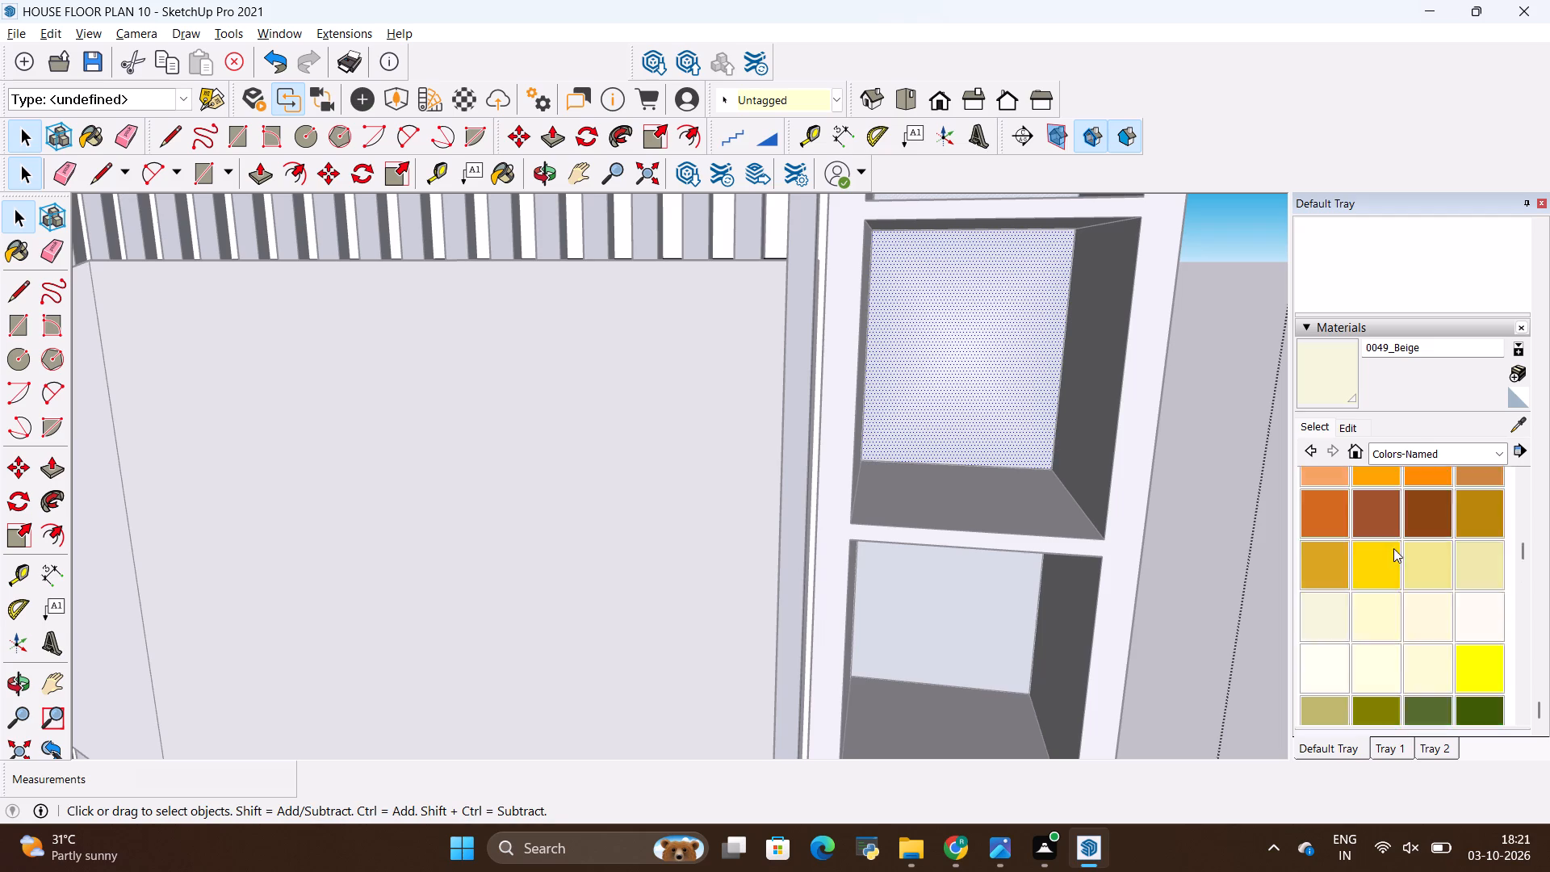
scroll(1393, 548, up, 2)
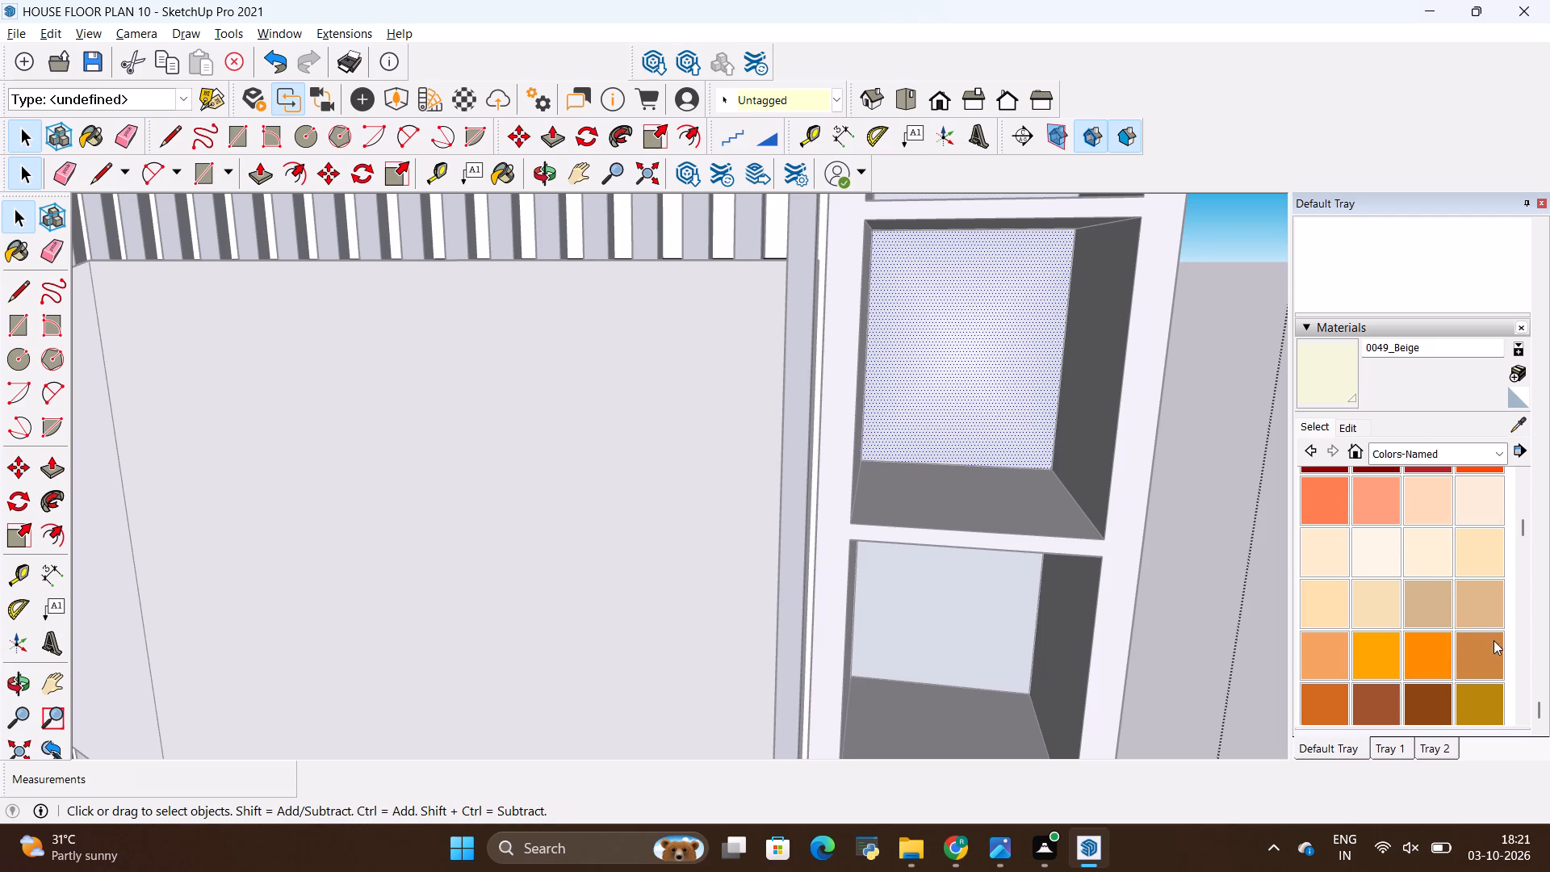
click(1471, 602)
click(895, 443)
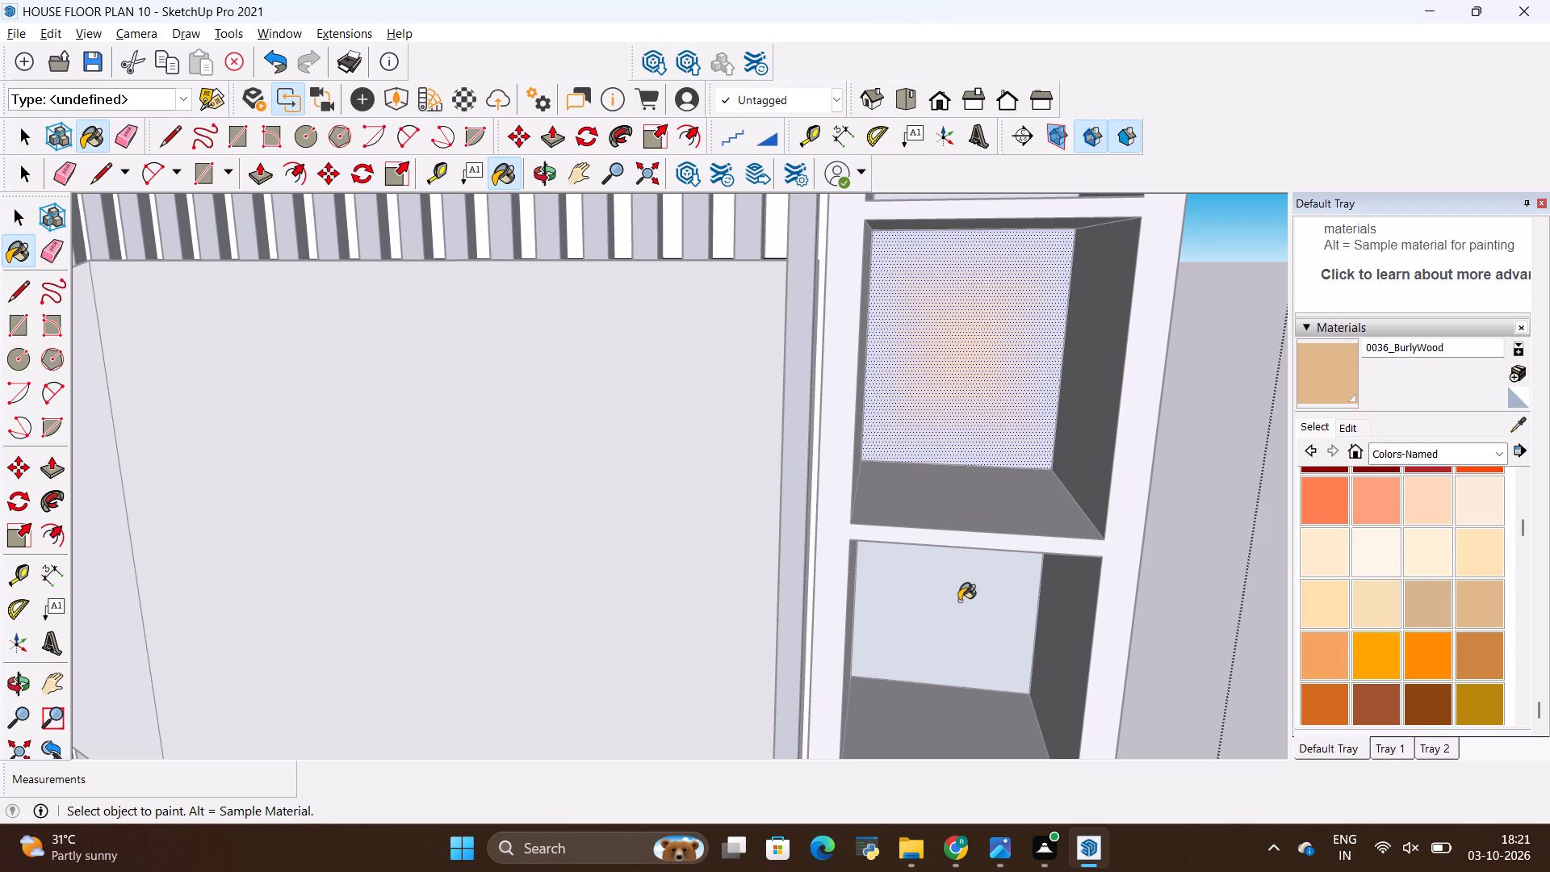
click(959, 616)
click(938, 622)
Close the drawer cabinet group, returning to the whole model.
scroll(946, 529, down, 12)
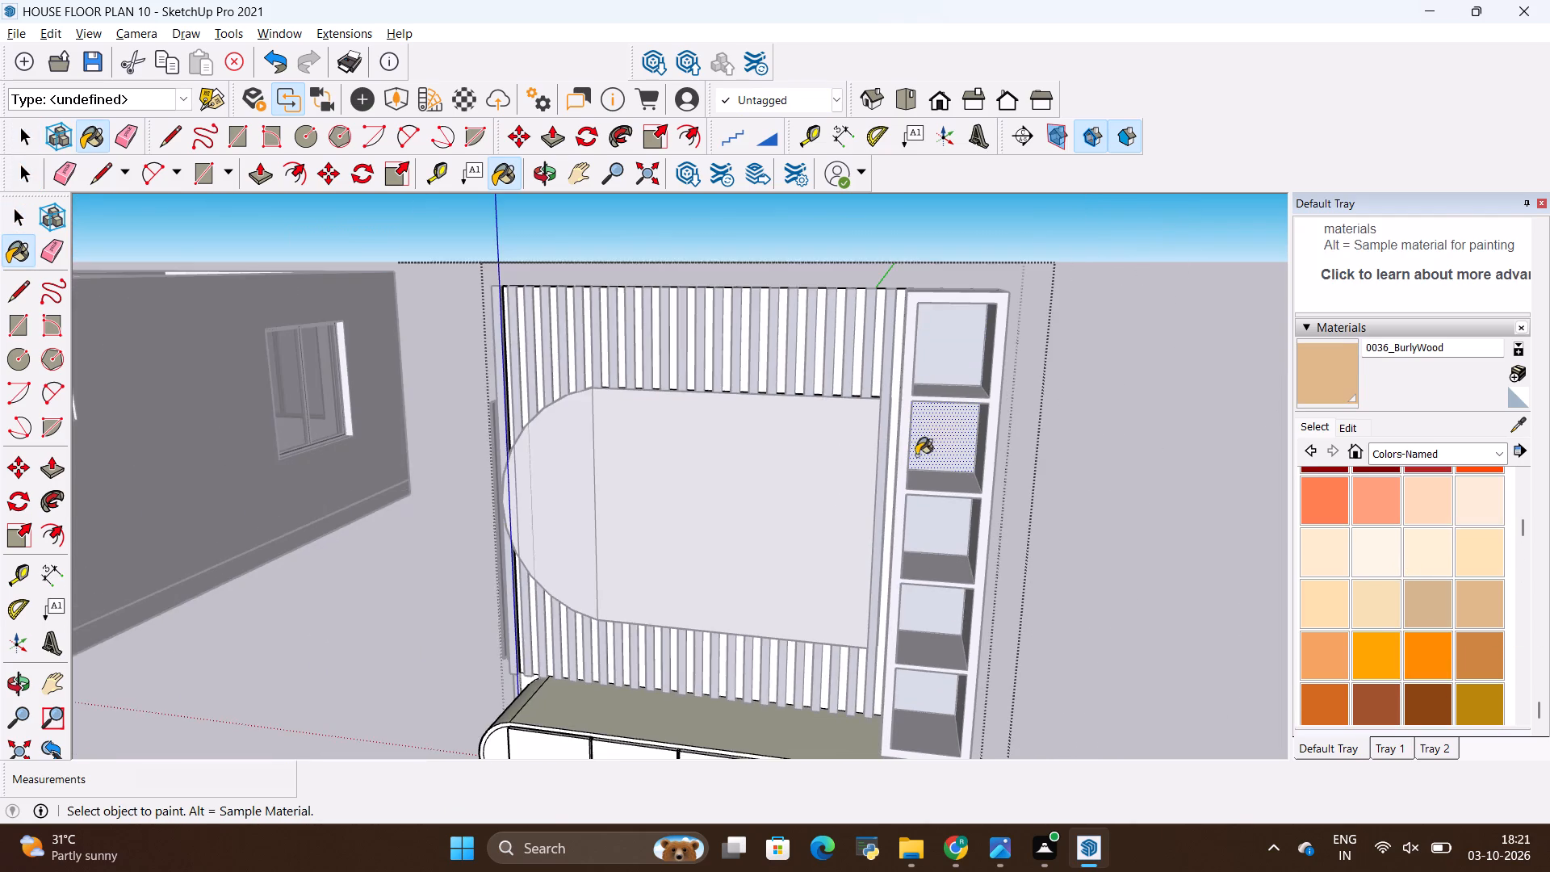
middle_drag(915, 457, 940, 532)
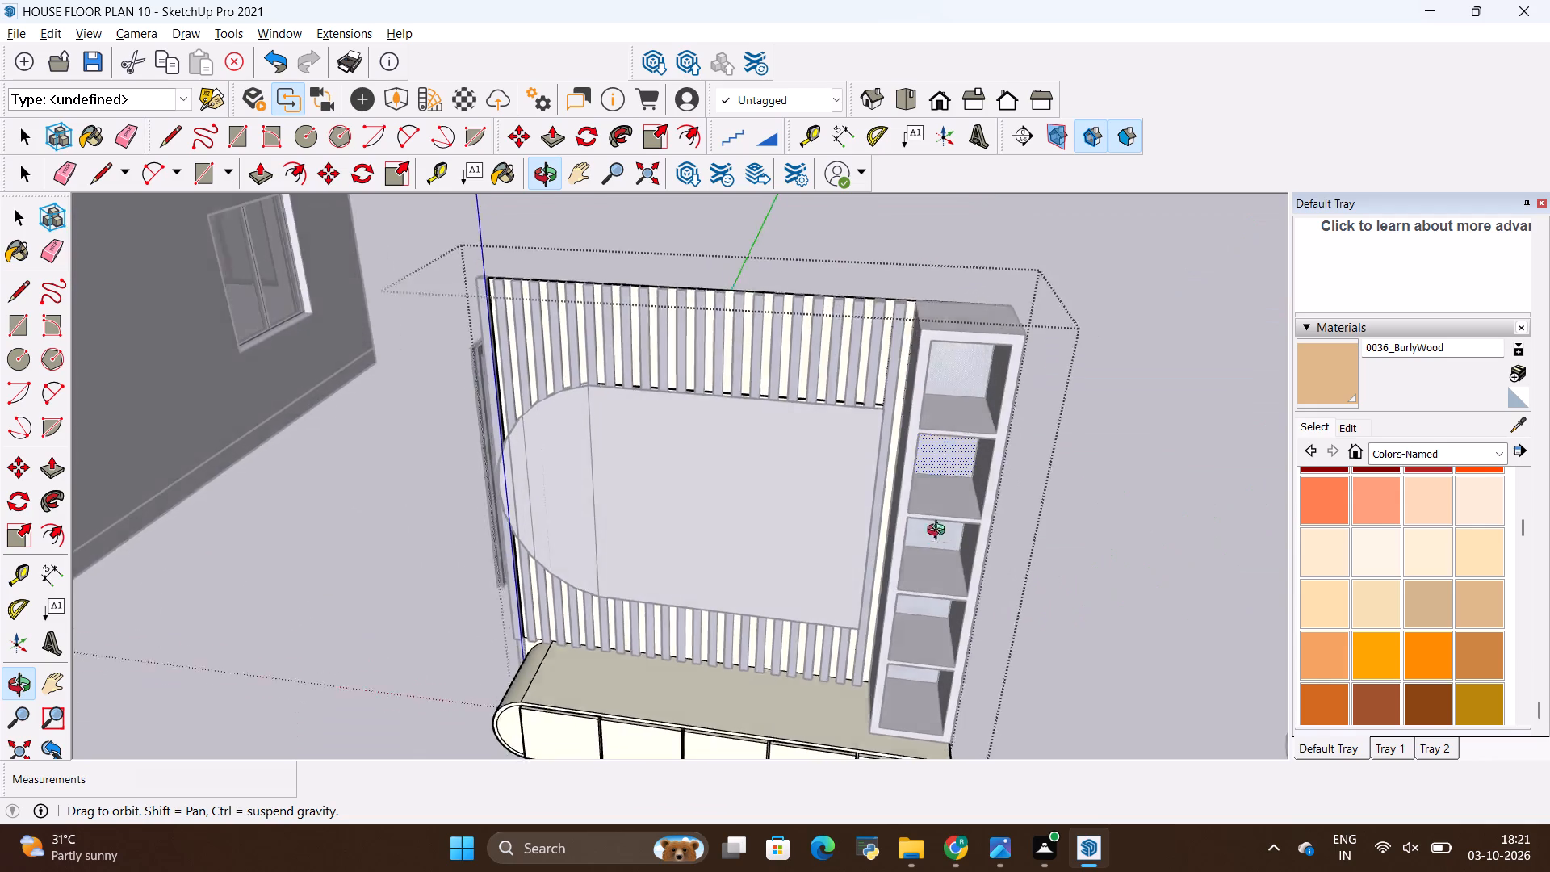
middle_drag(940, 532, 960, 491)
key(space)
click(1077, 374)
key(space)
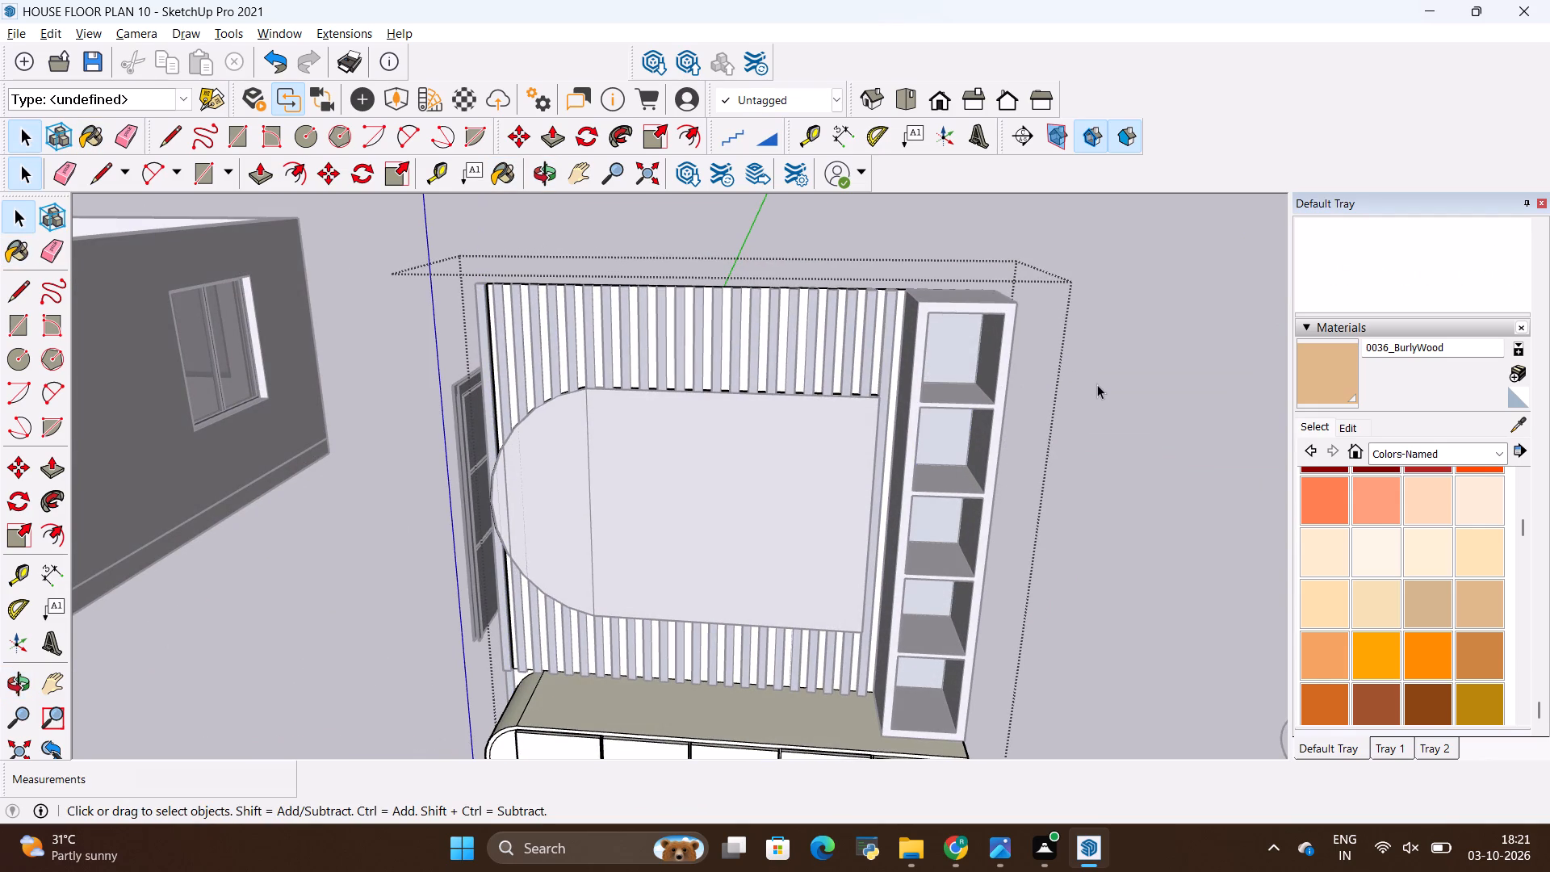
double_click(1100, 384)
Paint the back faces of all five compartments in the tall shelf with 0028_AntiqueWhite.
click(940, 354)
click(958, 421)
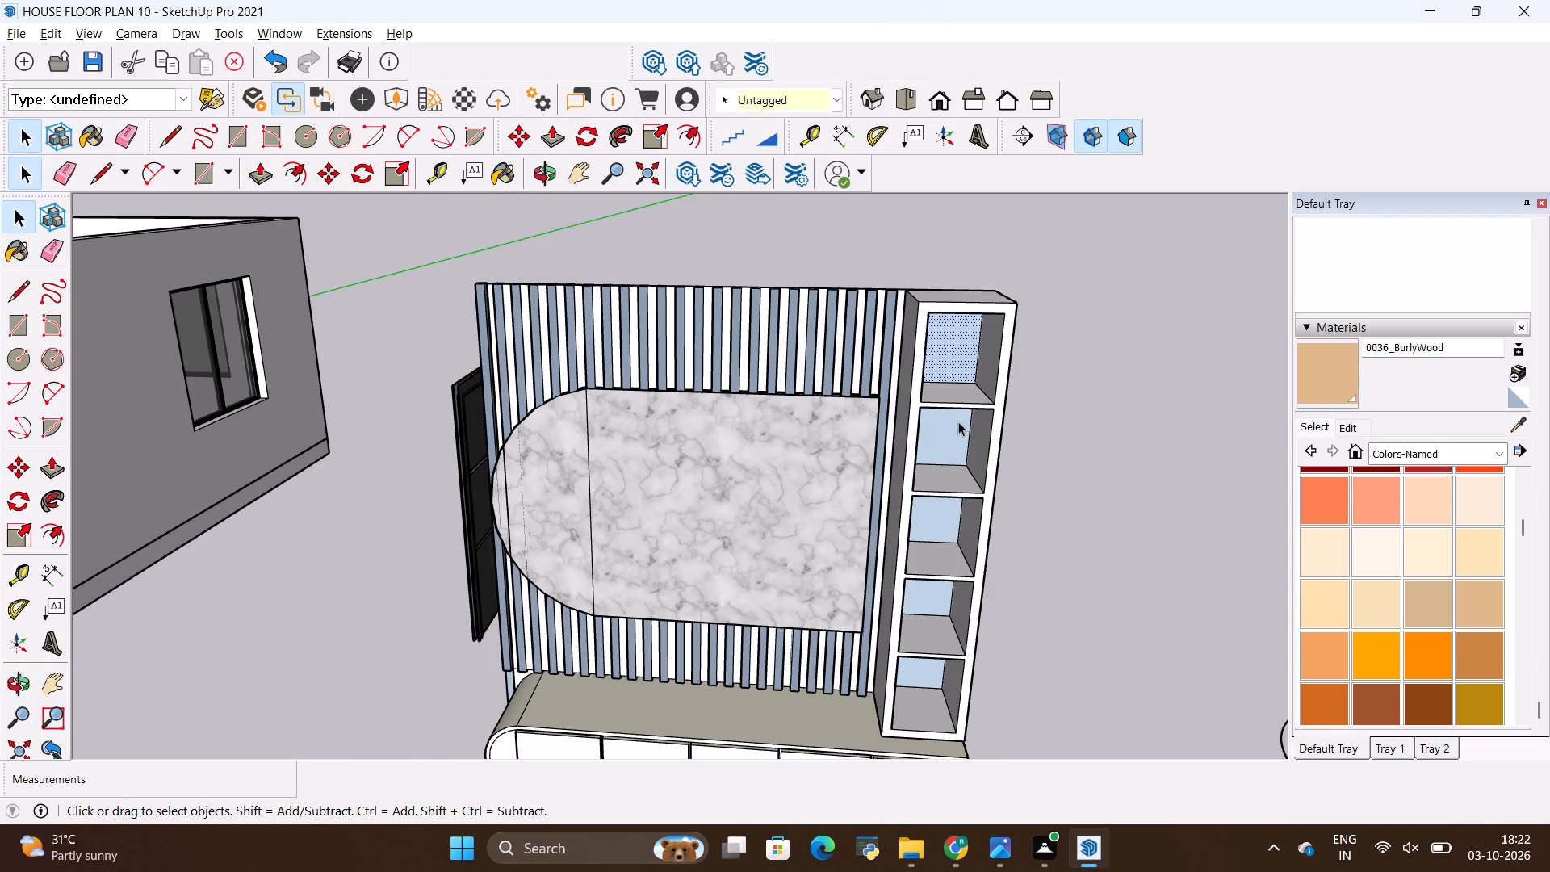
click(1469, 509)
scroll(1290, 501, up, 2)
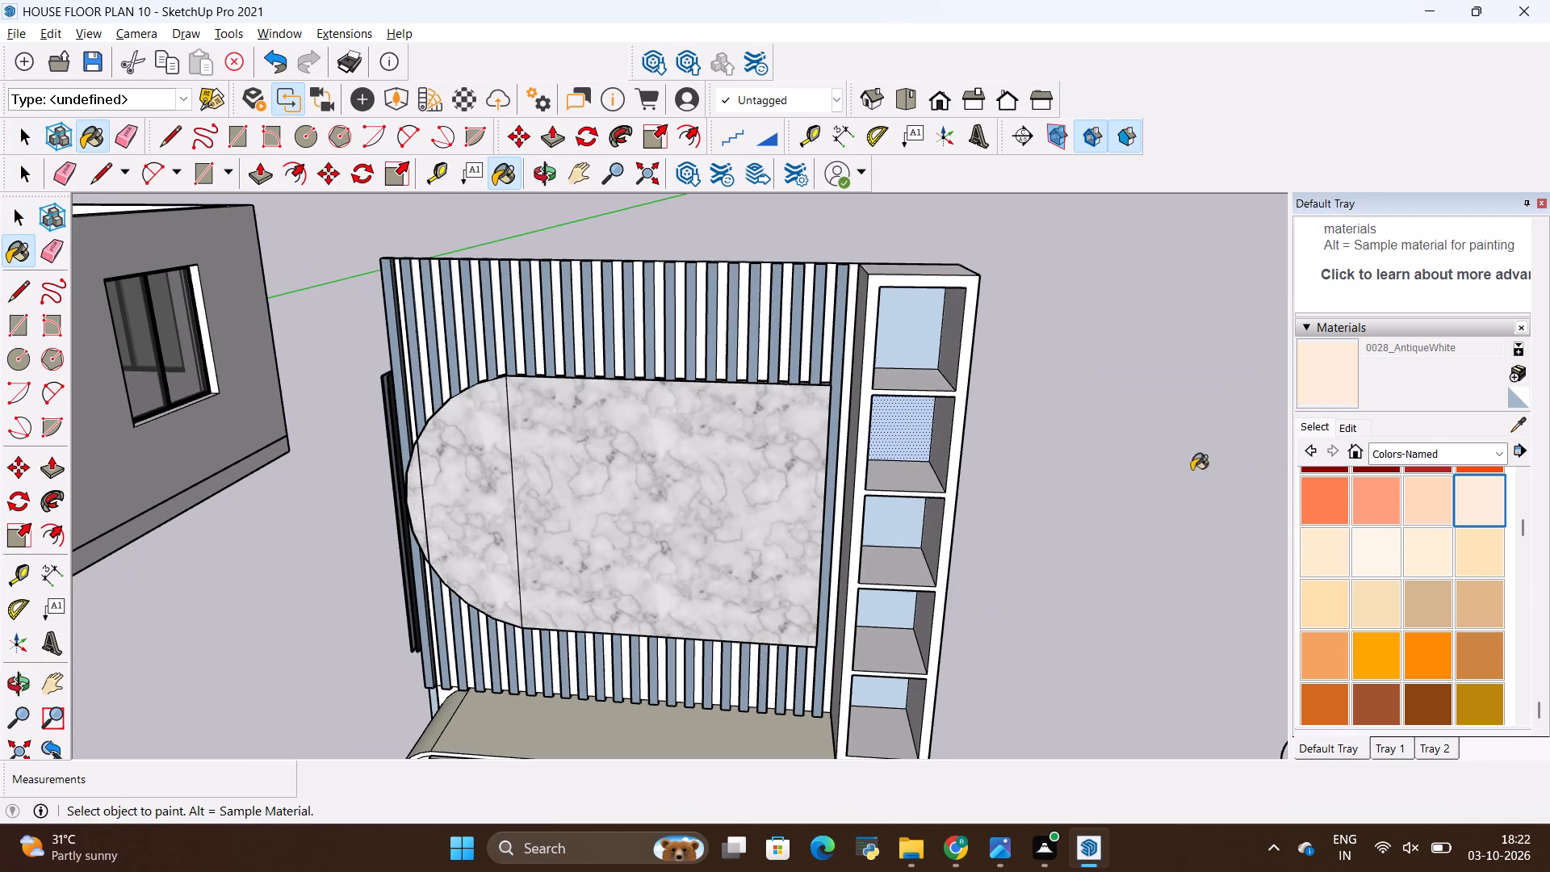
click(888, 333)
click(909, 442)
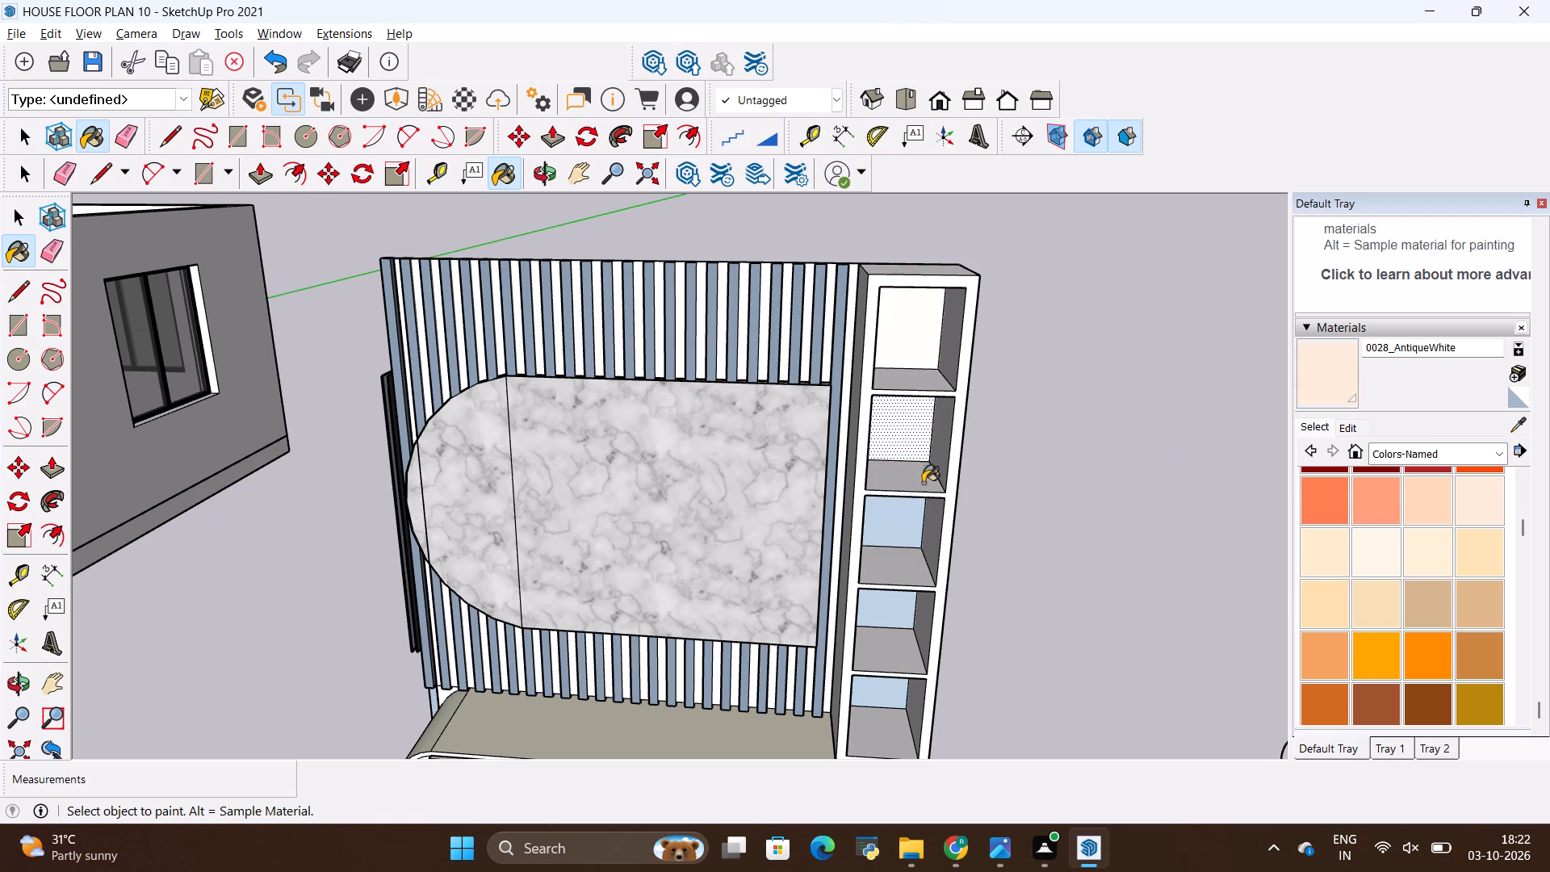
click(894, 537)
click(884, 623)
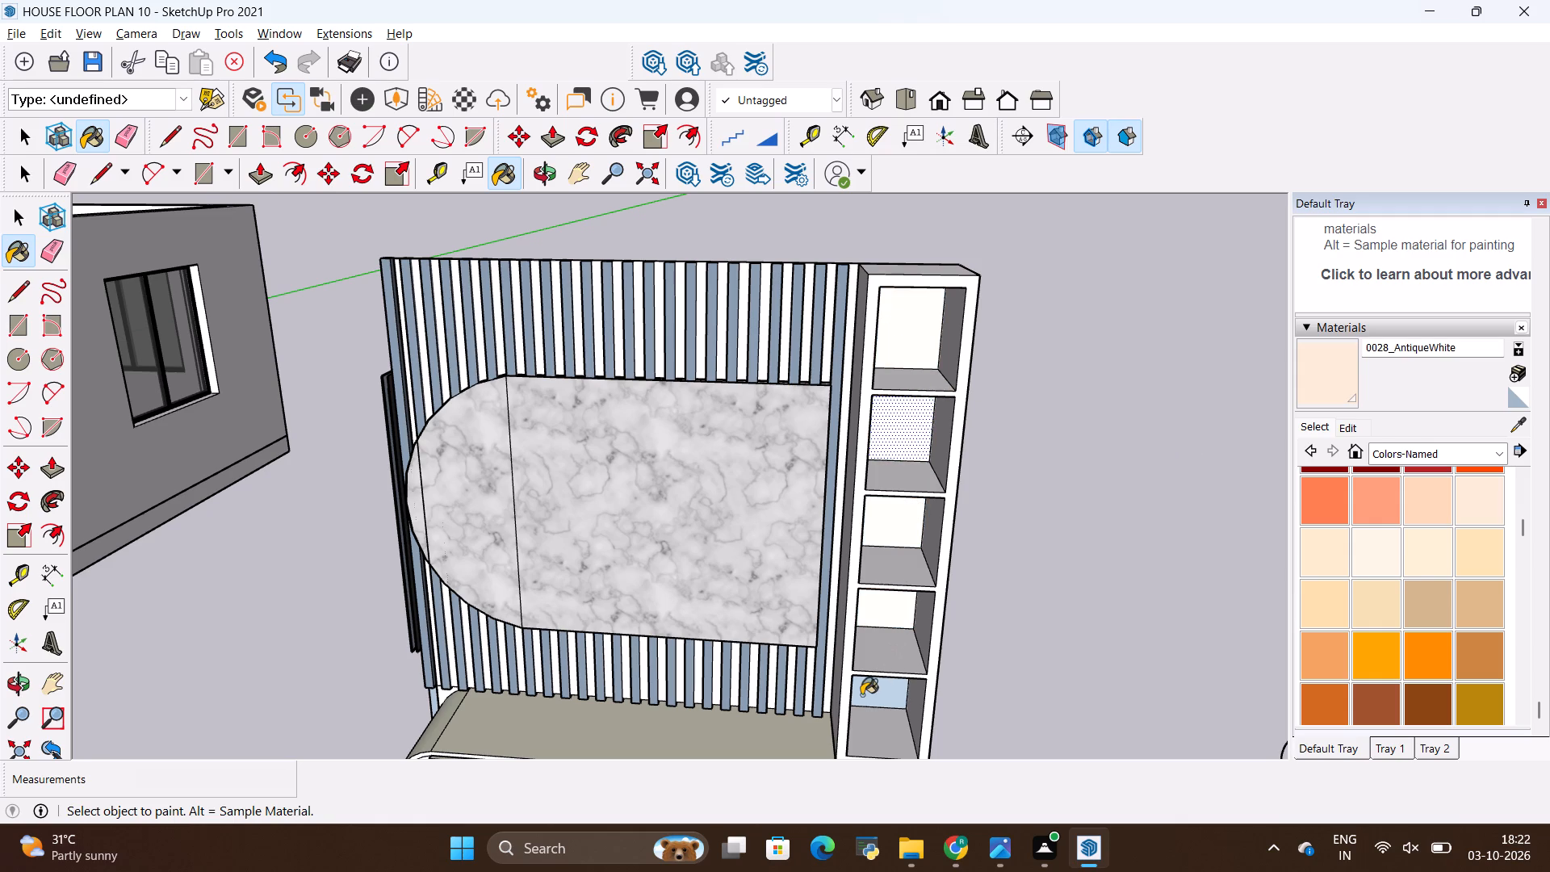
click(859, 702)
Paint the back faces of all five compartments in the tall shelf with Wood Floor from the Wood materials.
scroll(899, 443, down, 5)
middle_drag(839, 568, 839, 565)
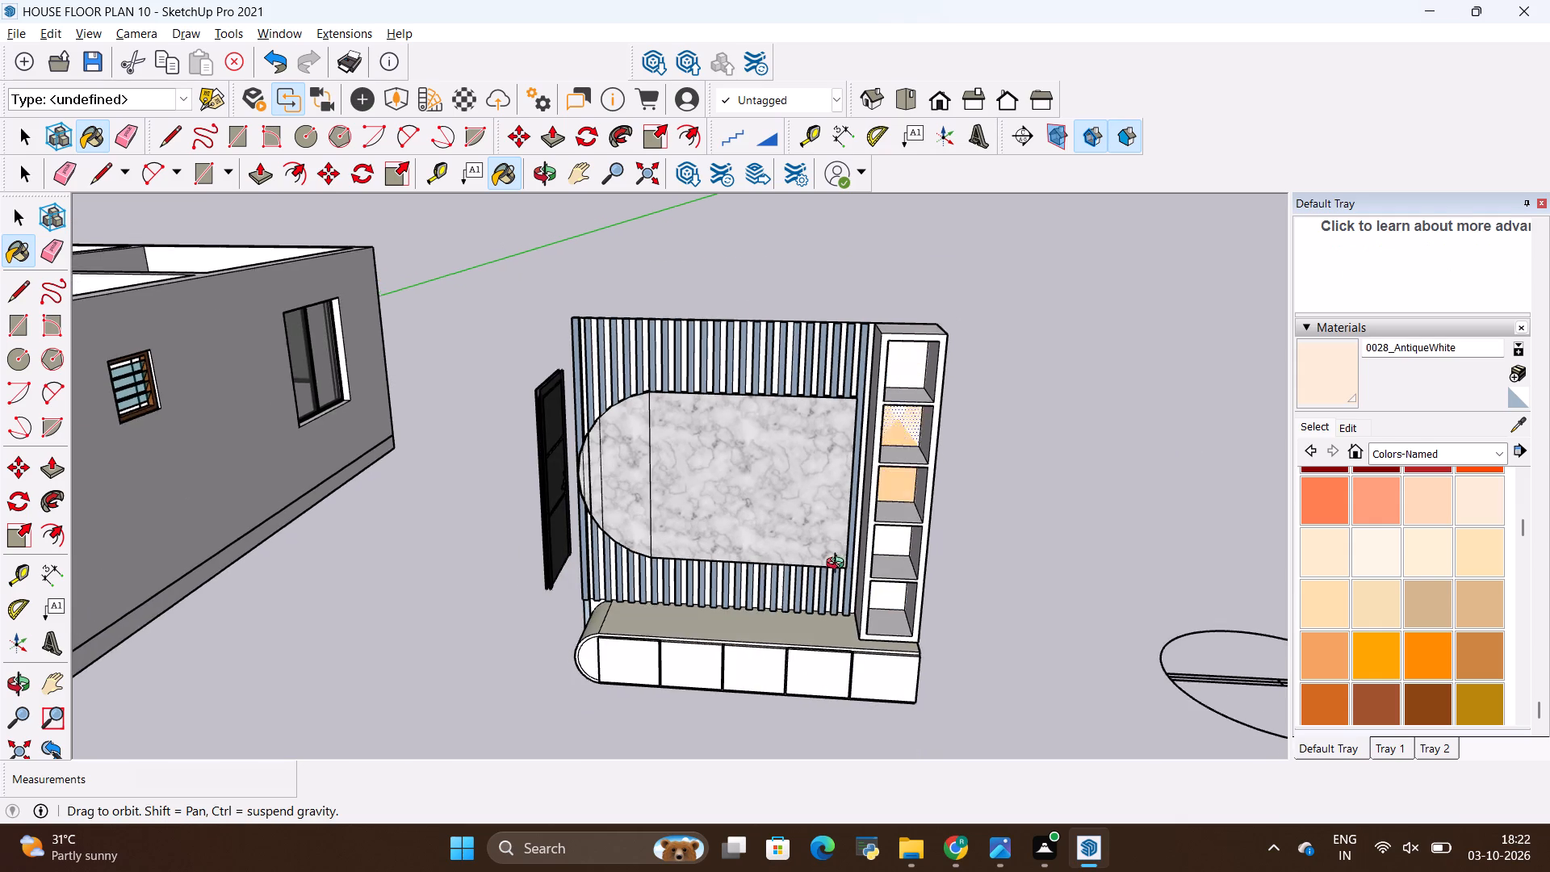
middle_drag(839, 565, 903, 567)
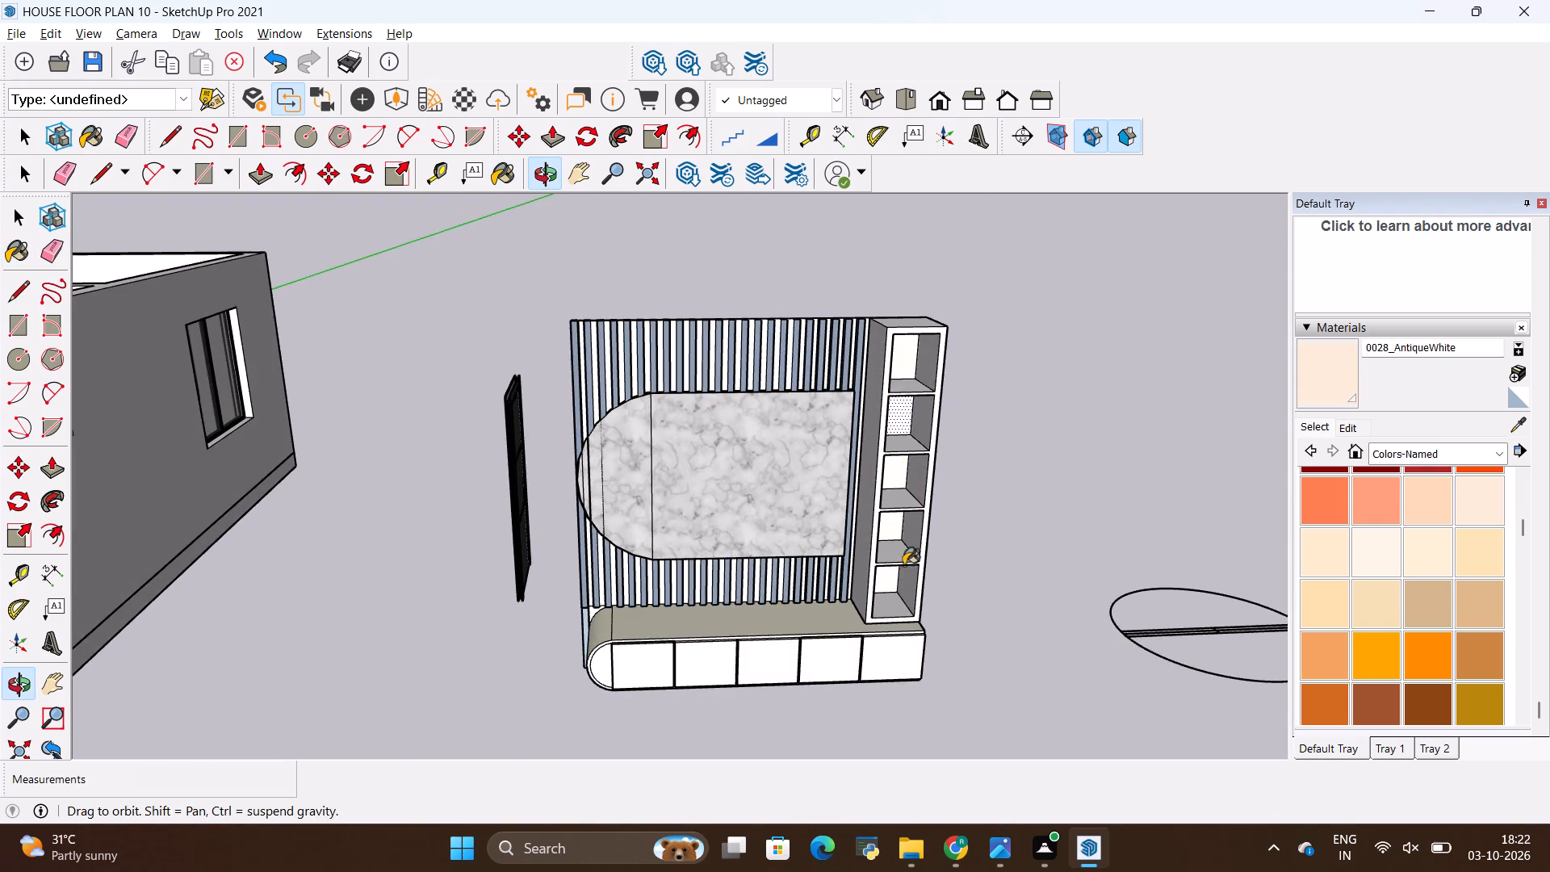
scroll(910, 477, up, 9)
scroll(839, 490, down, 9)
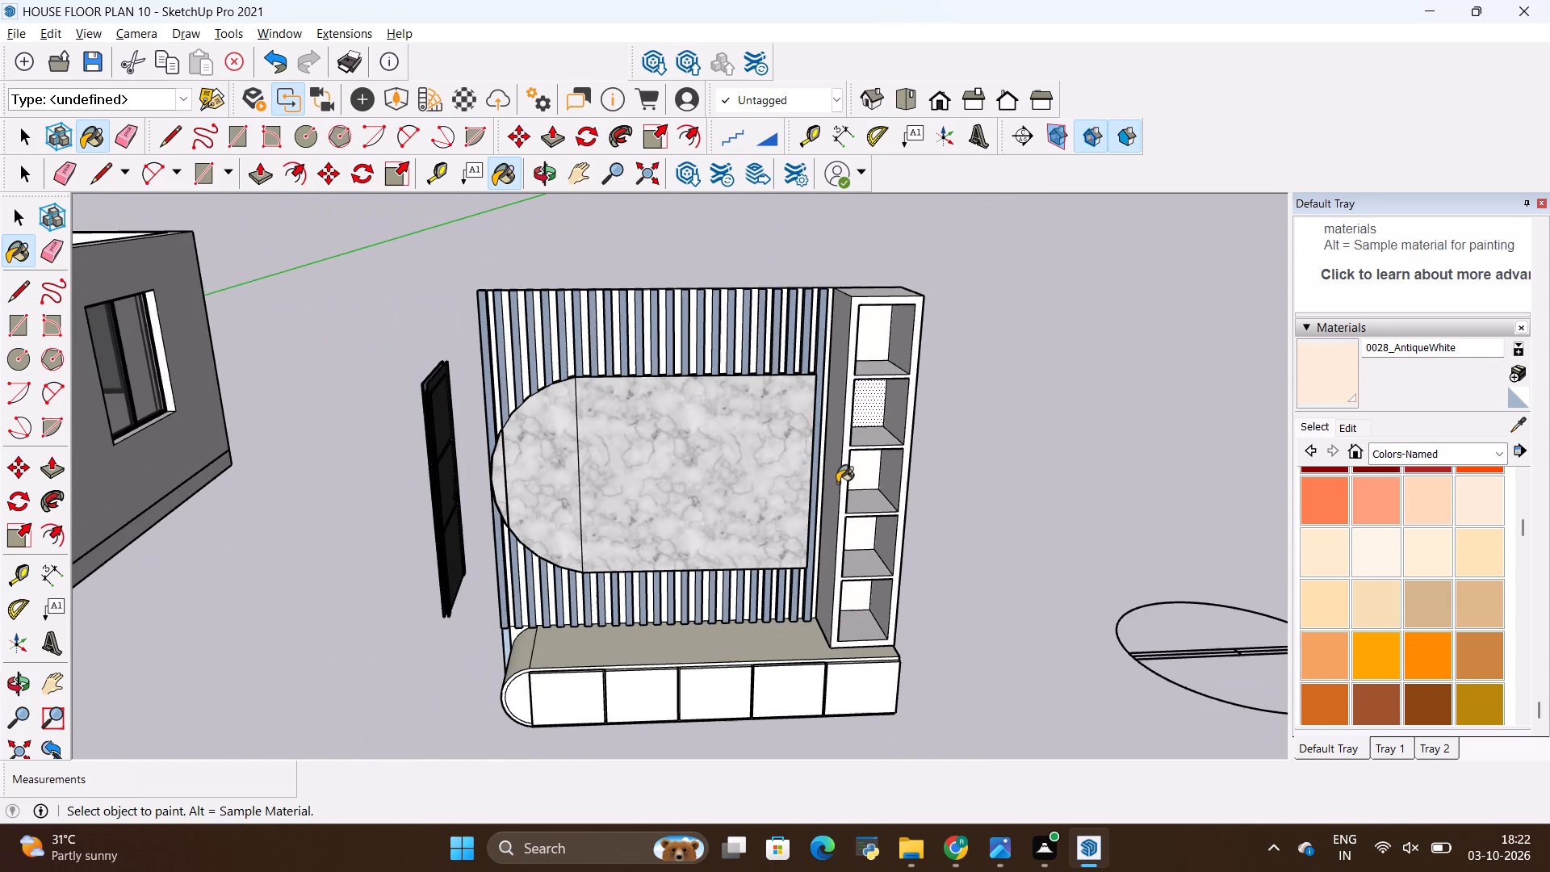
scroll(802, 631, up, 2)
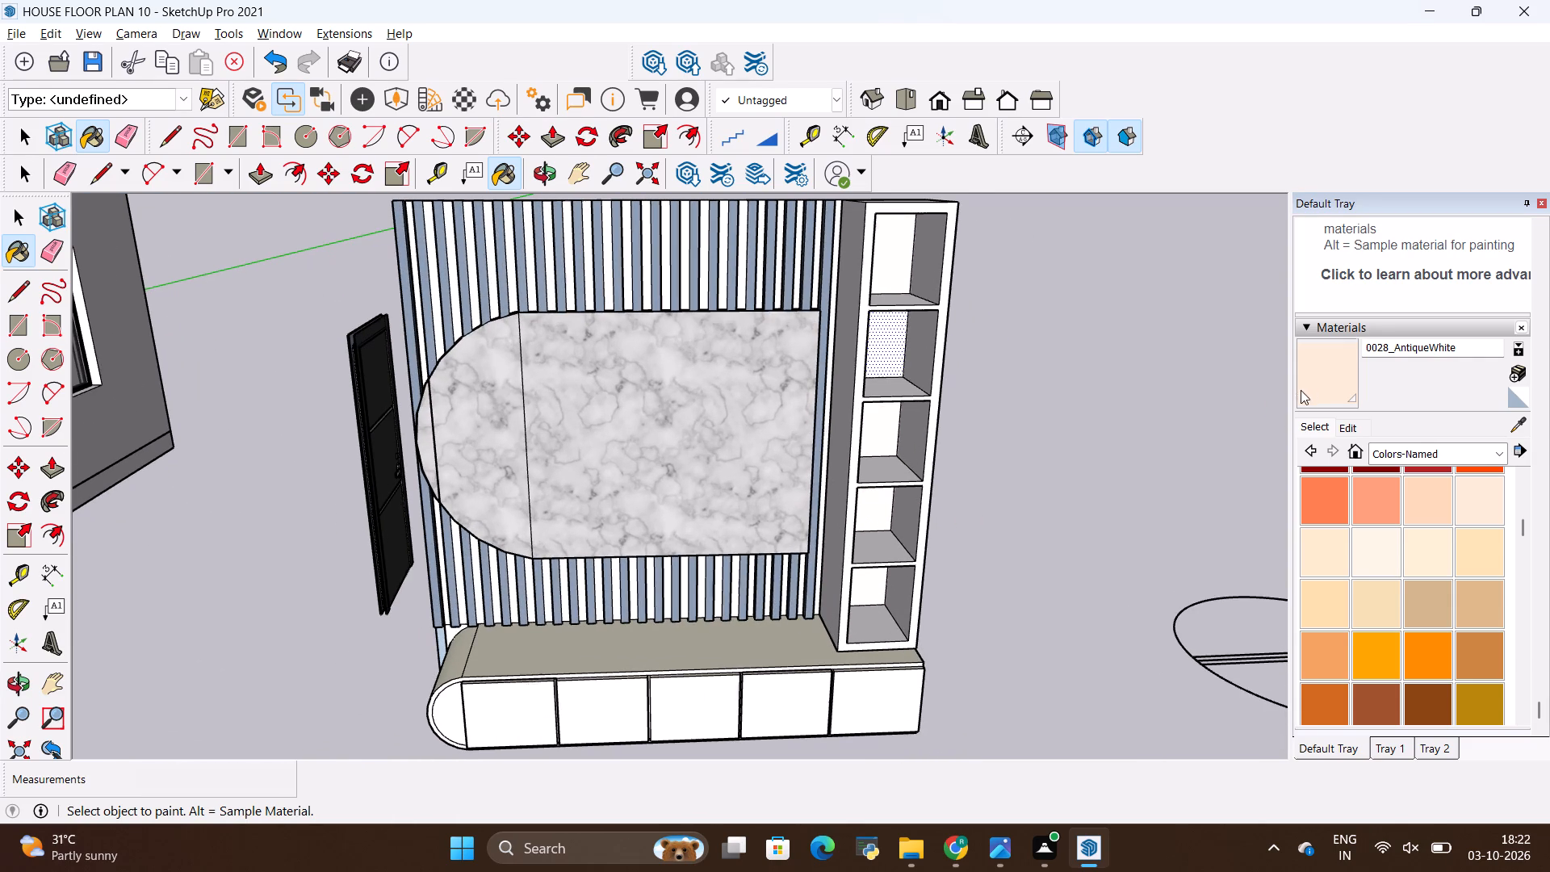
click(1410, 452)
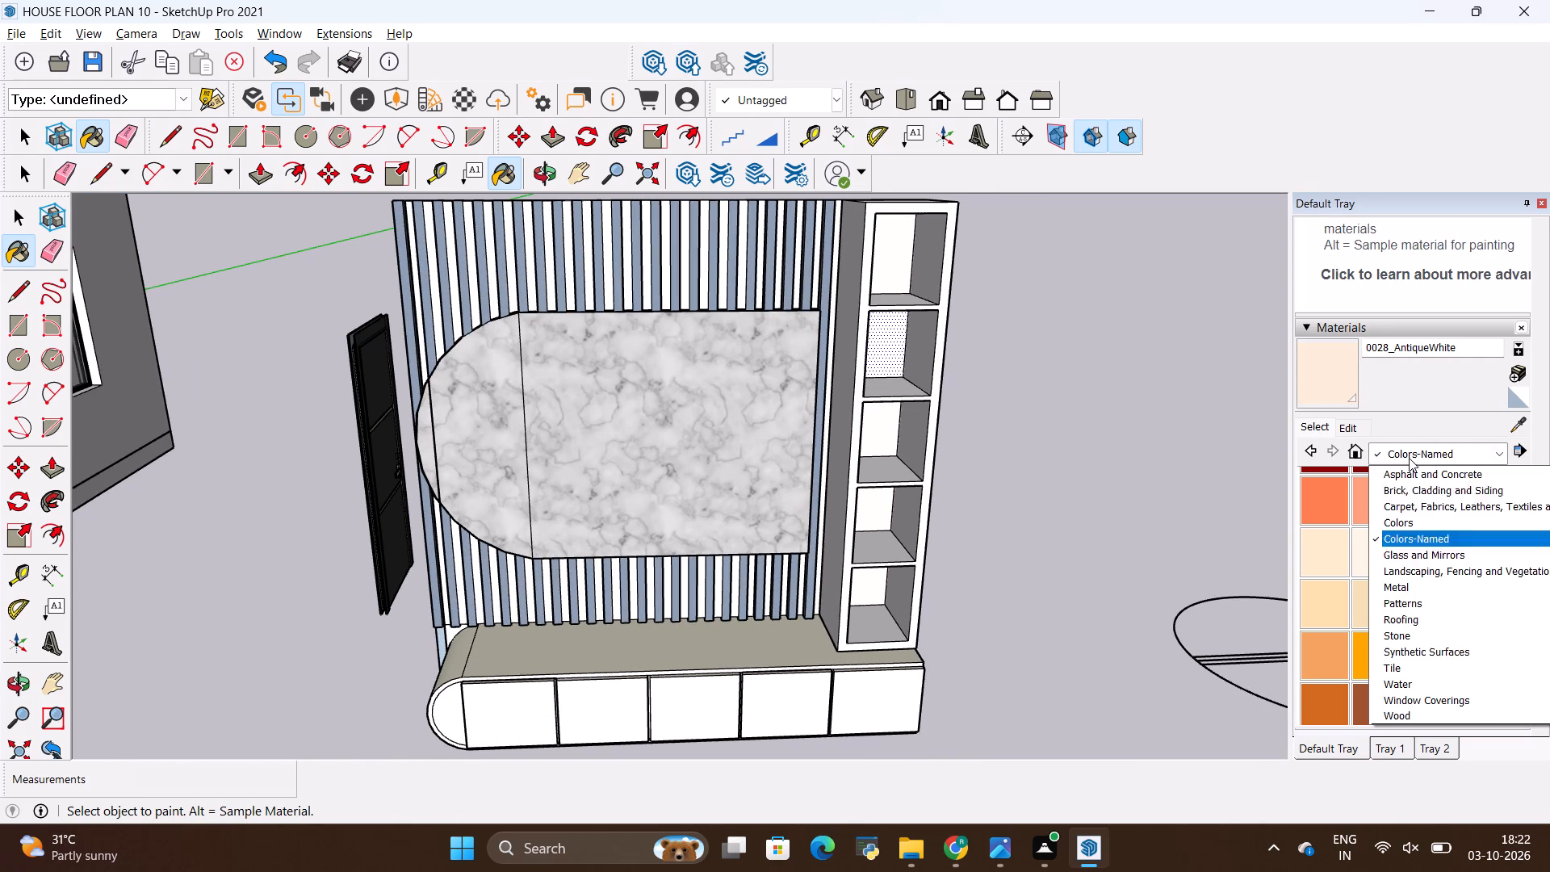
drag(1402, 718, 1400, 738)
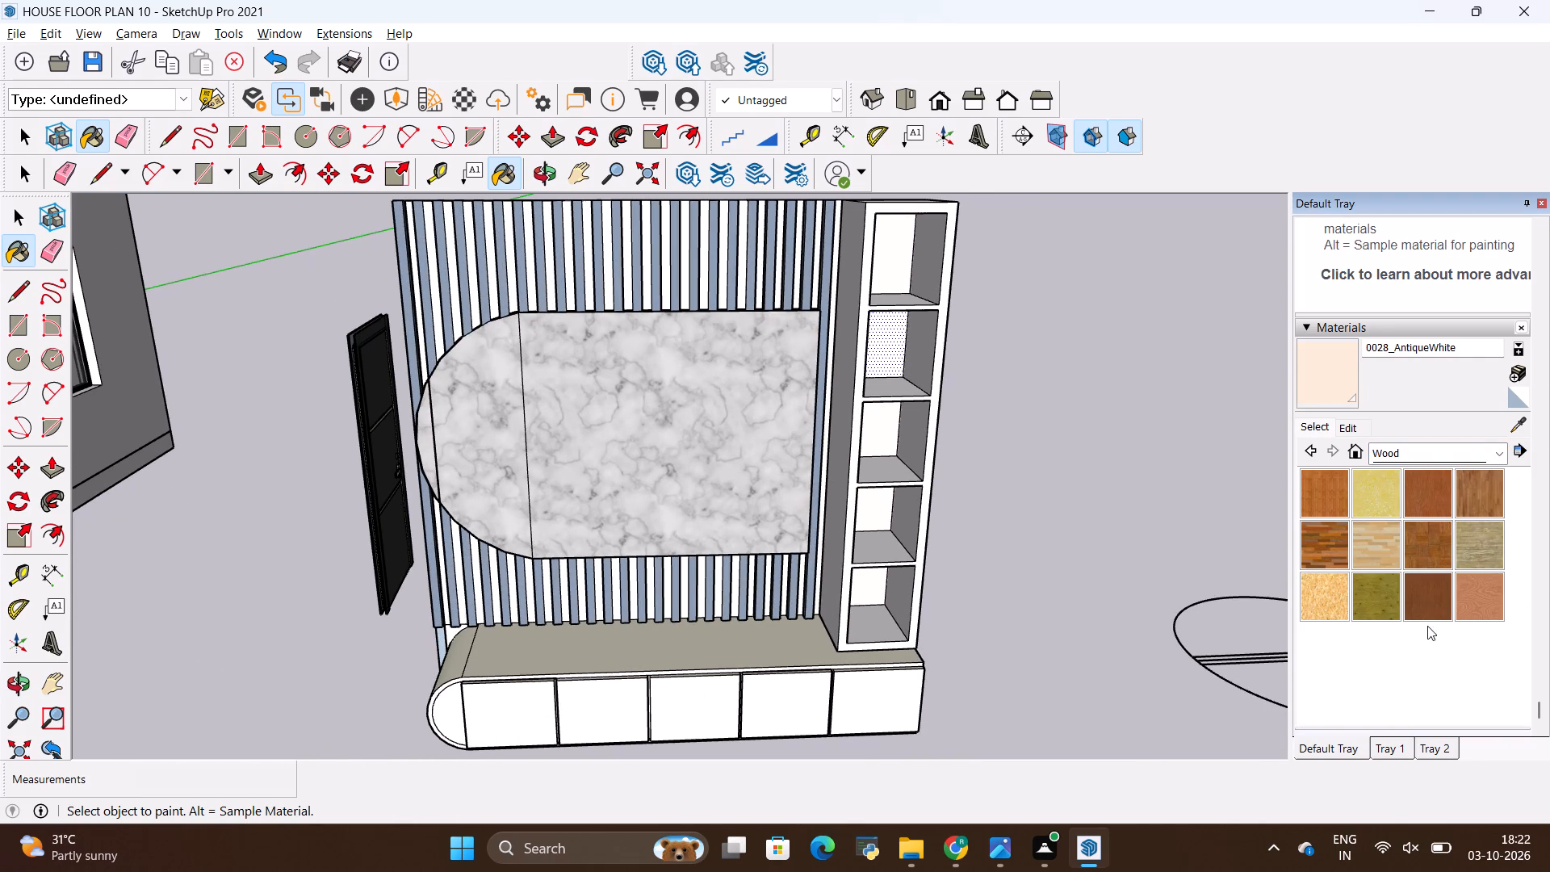
click(1473, 504)
scroll(828, 242, up, 3)
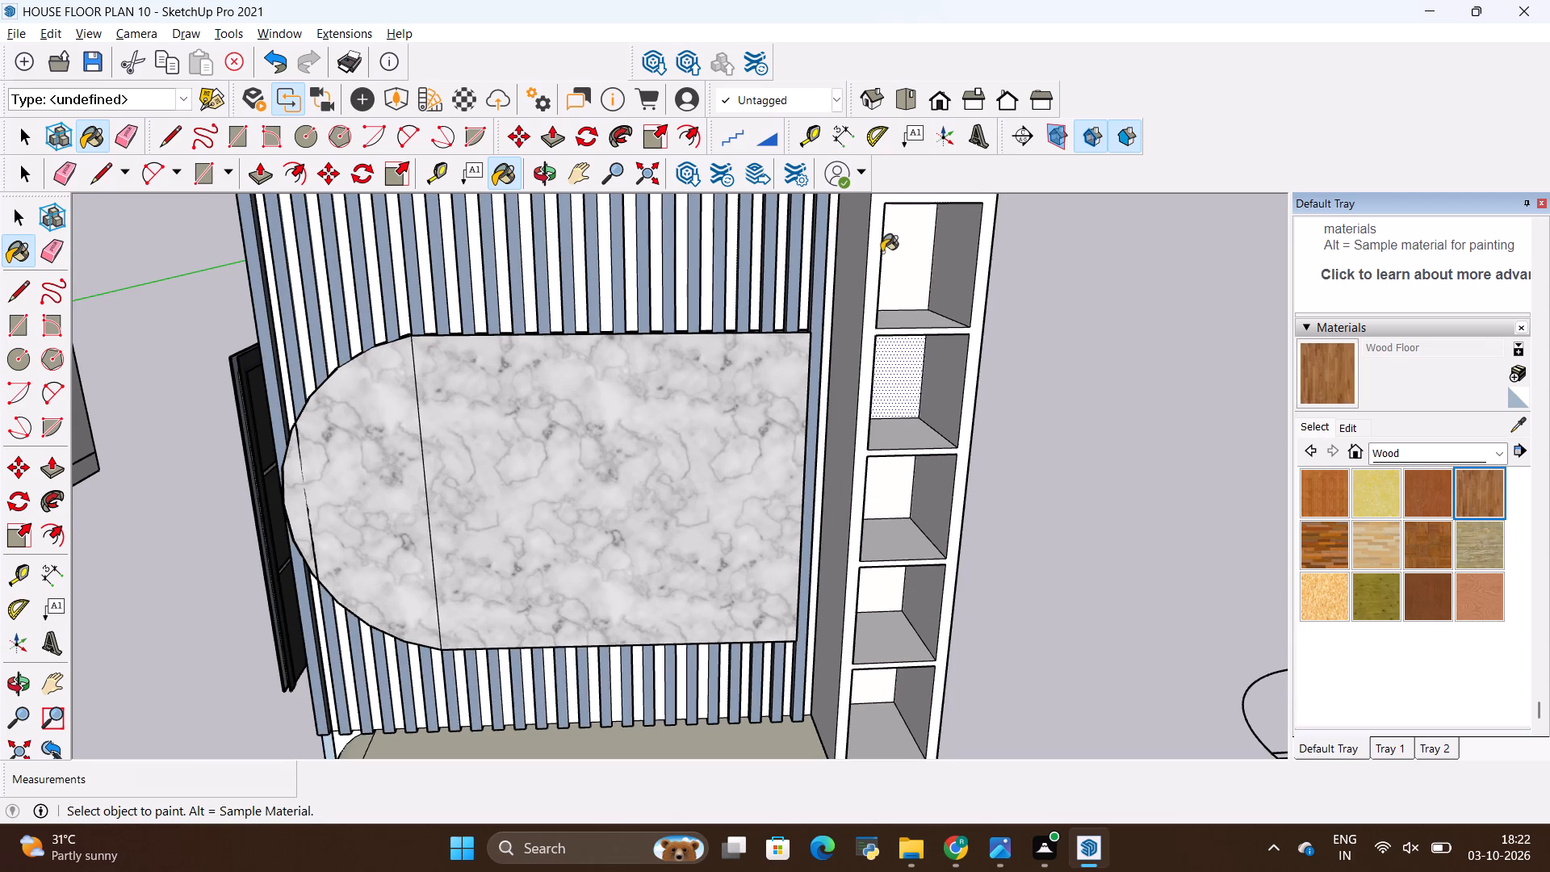
click(917, 258)
click(911, 367)
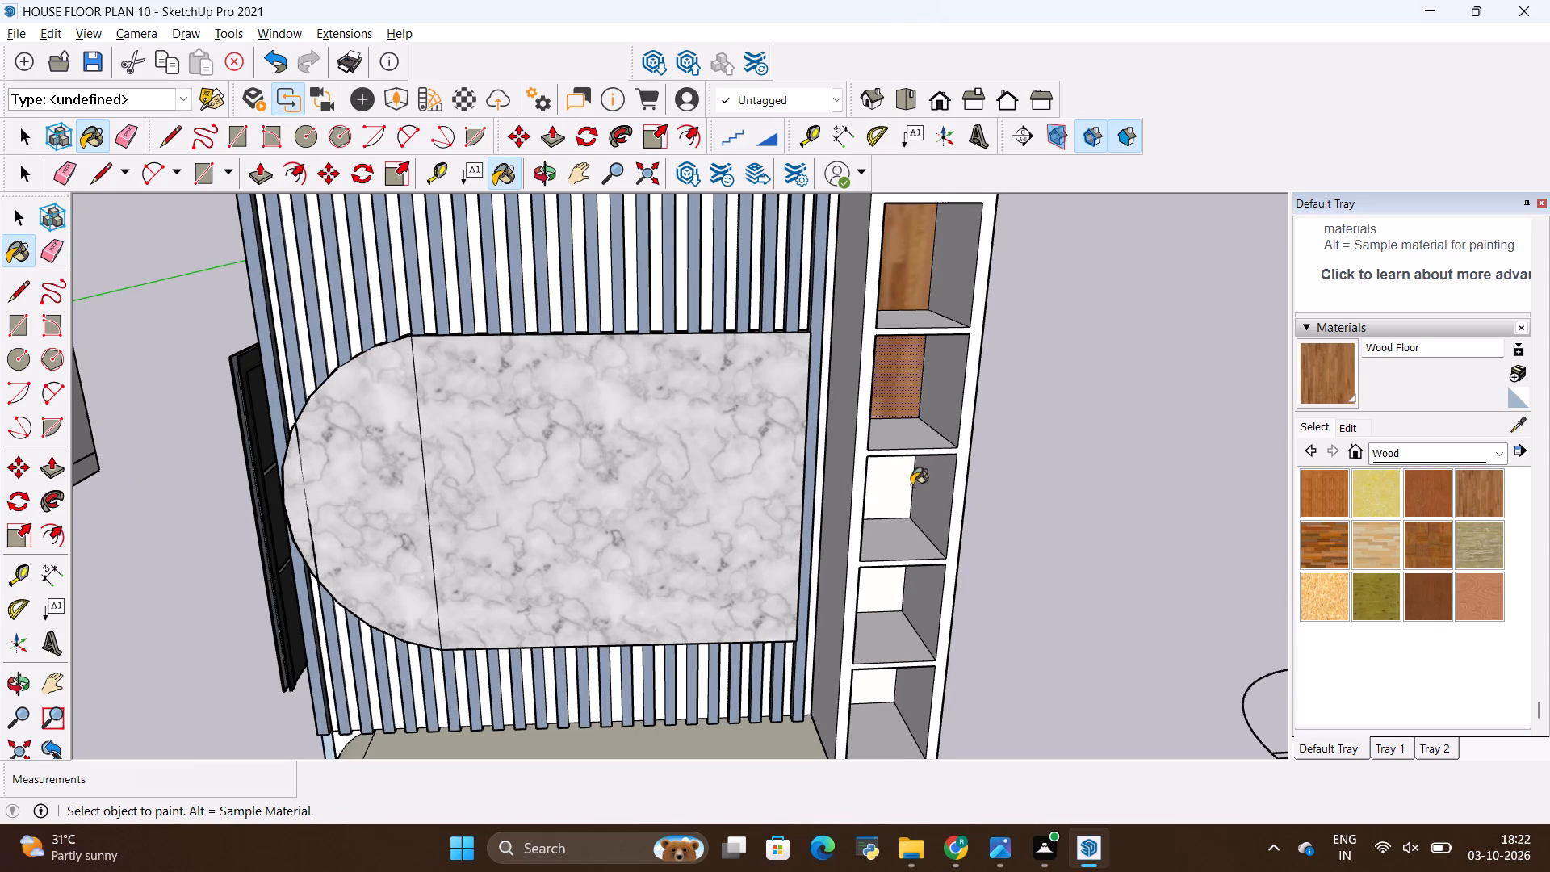
click(895, 493)
click(874, 606)
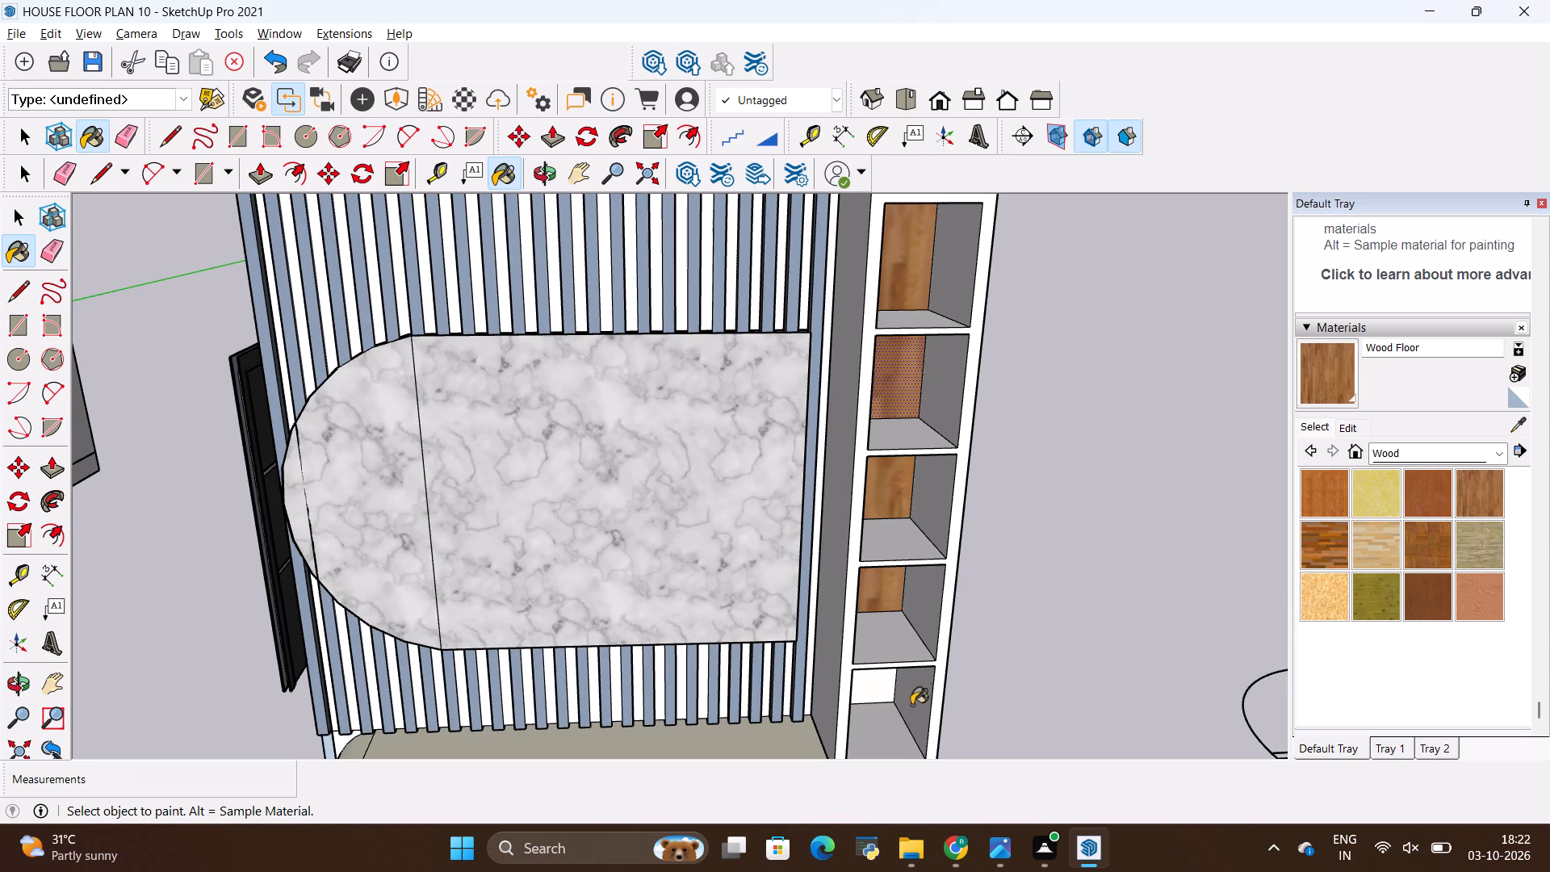
click(871, 696)
Check the tall display cabinet's interior finish in the reference photo.
key(alt+Tab)
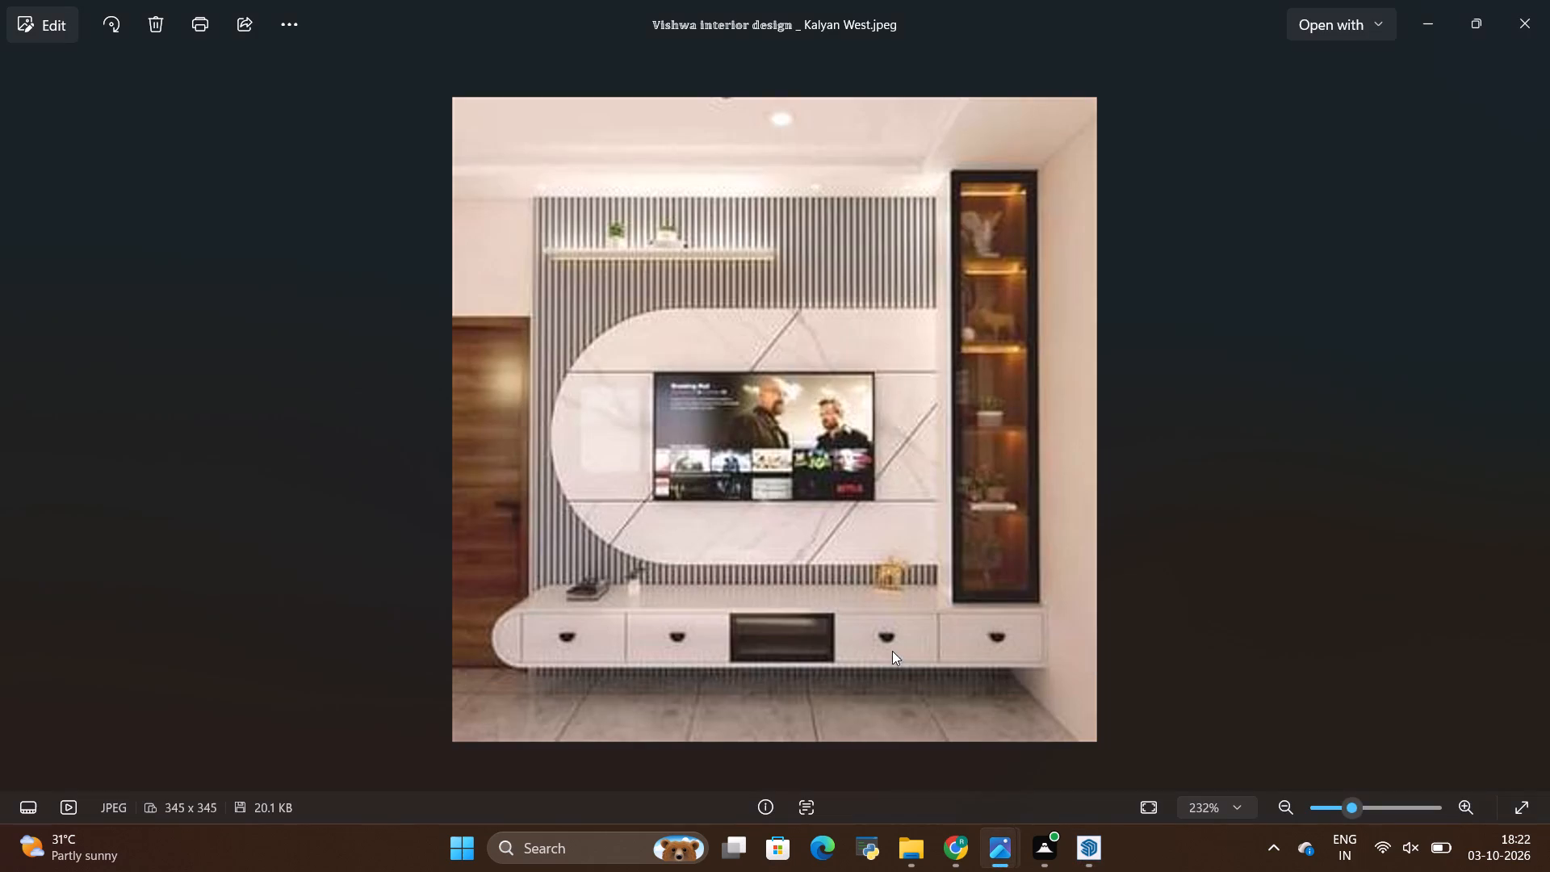
key(alt+Tab)
scroll(965, 429, down, 2)
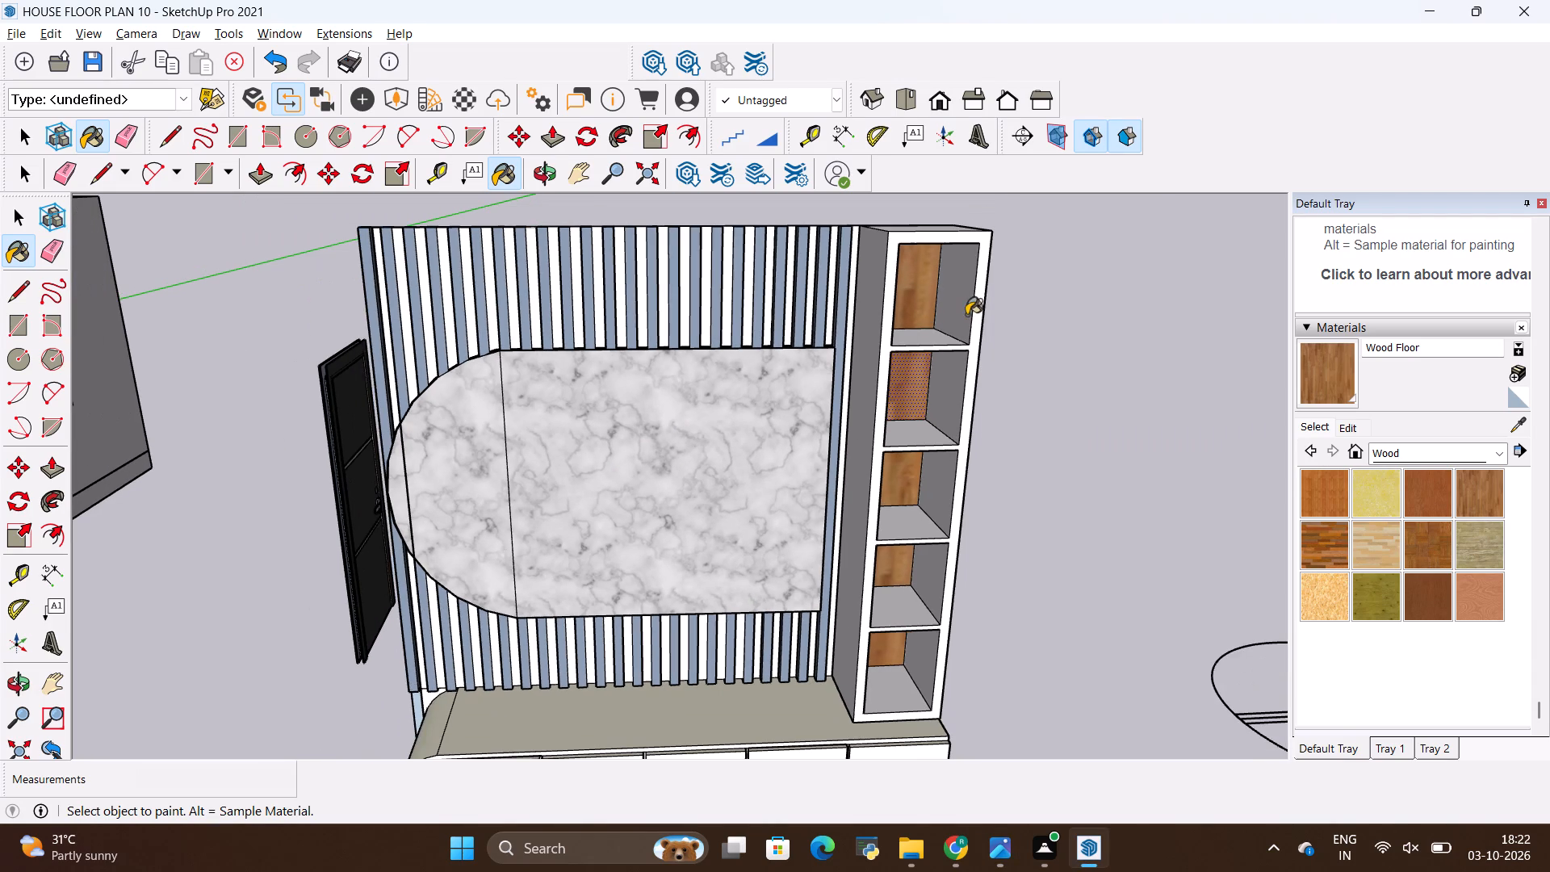
key(alt+Tab)
scroll(977, 104, up, 1)
scroll(1016, 153, down, 1)
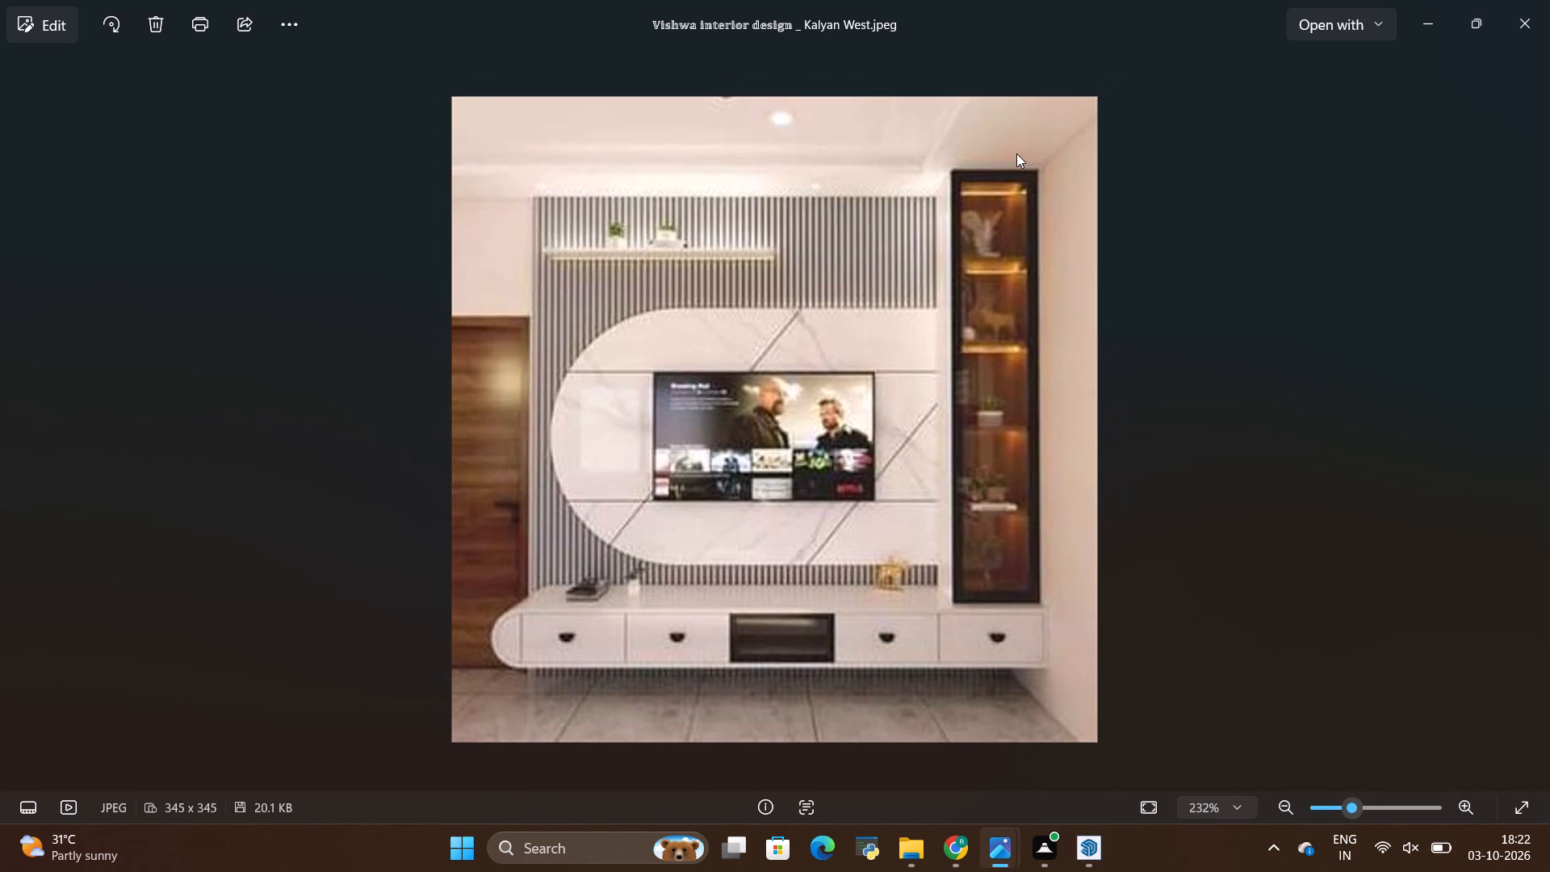
key(alt+Tab)
Paint the outer-side inner walls and floors of the tall shelf's top three compartments with Wood Floor.
scroll(972, 419, up, 3)
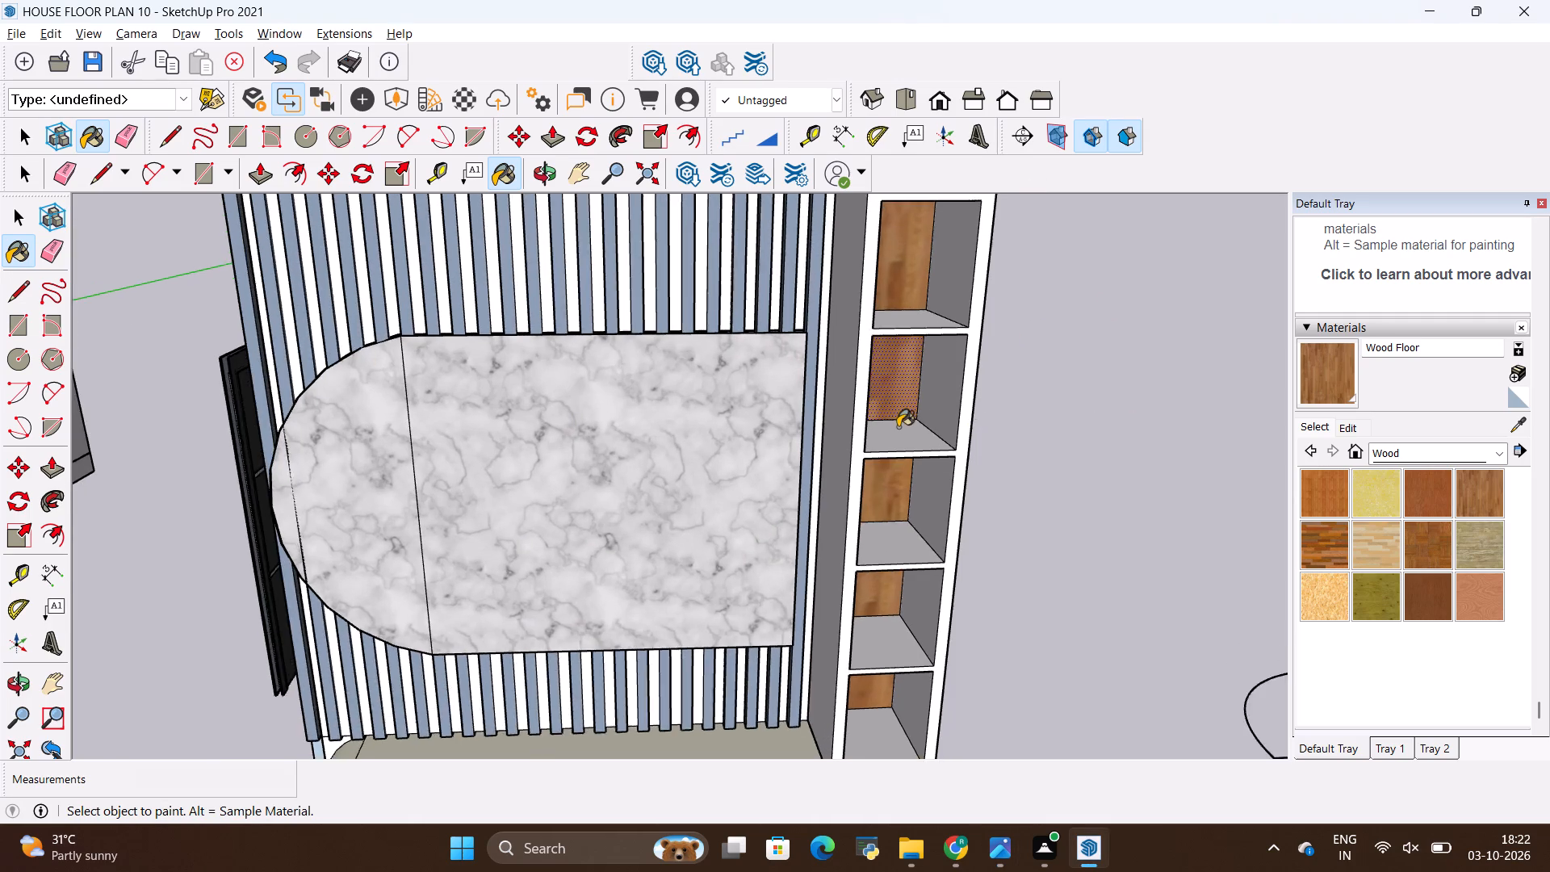
scroll(898, 427, up, 2)
click(902, 435)
click(947, 399)
click(932, 246)
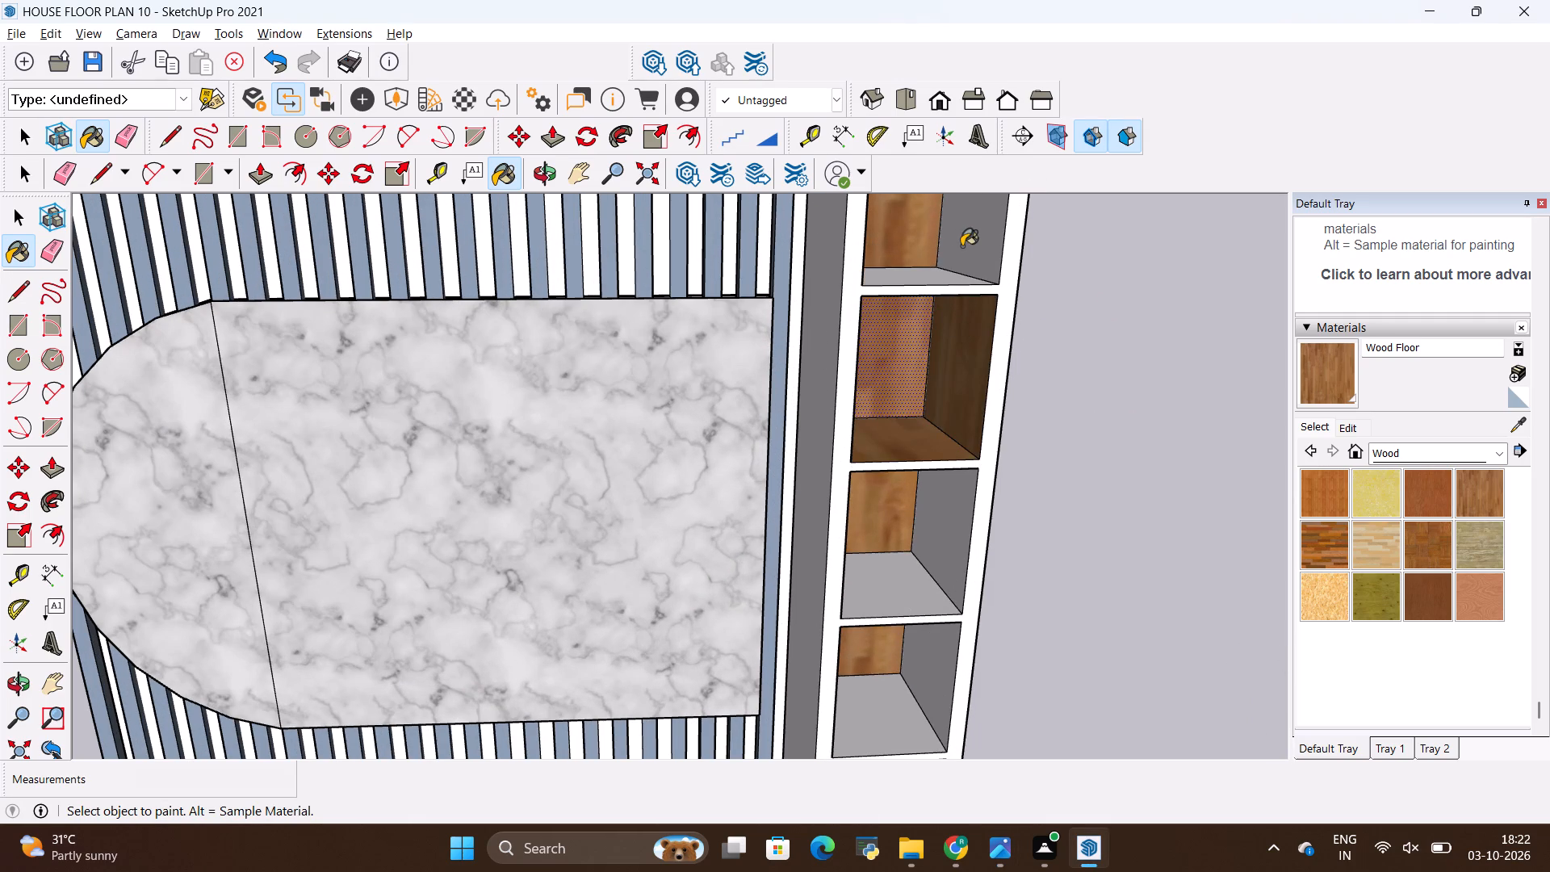
click(965, 245)
click(942, 285)
scroll(928, 404, up, 1)
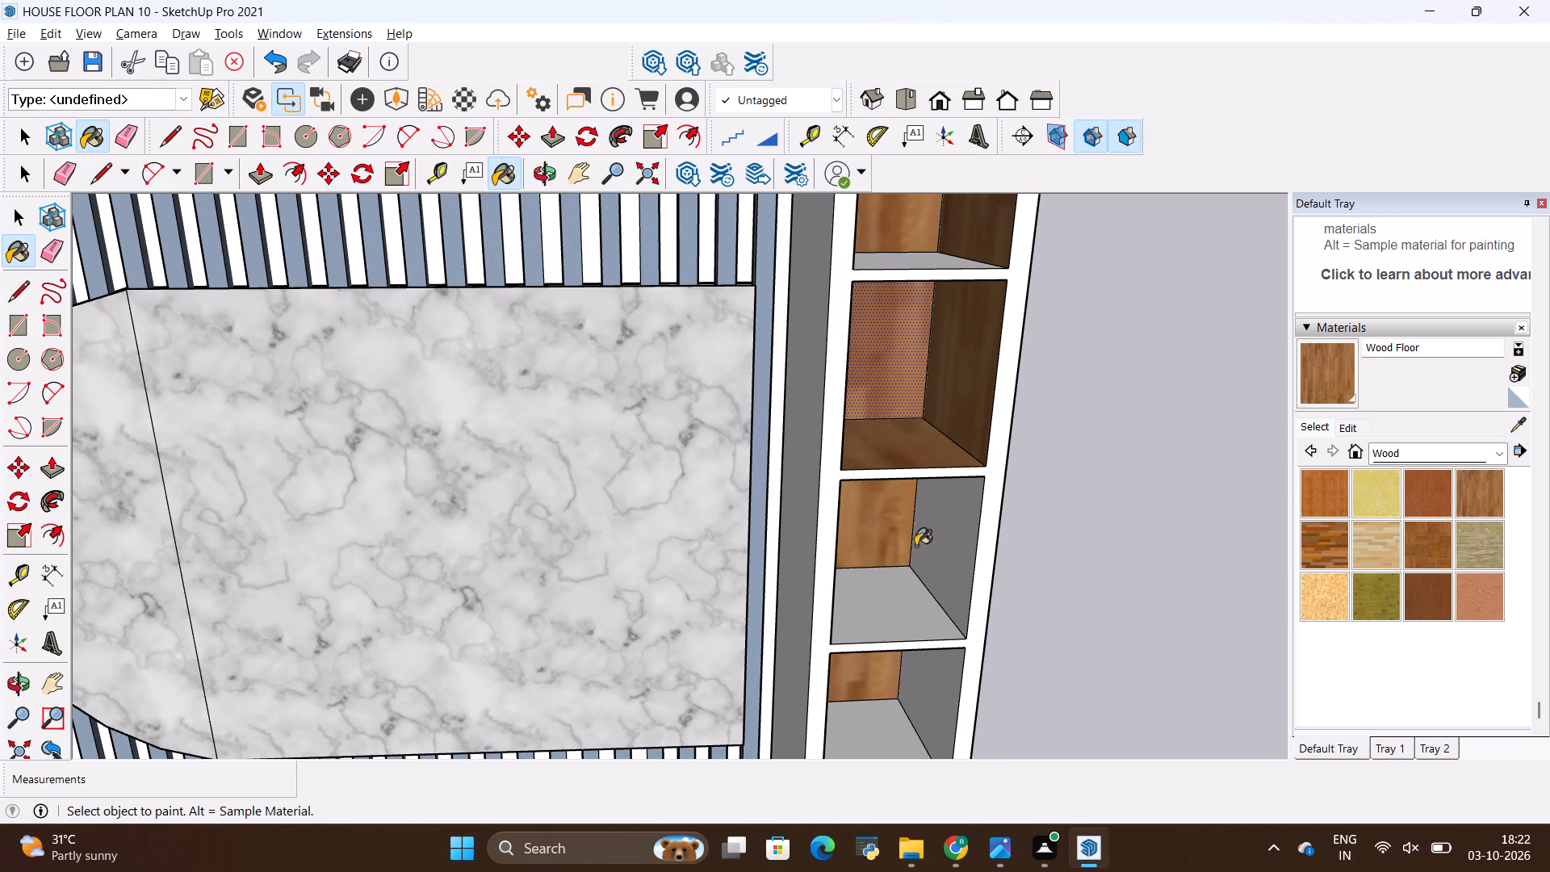
click(914, 551)
click(892, 587)
scroll(878, 482, down, 2)
scroll(899, 249, up, 2)
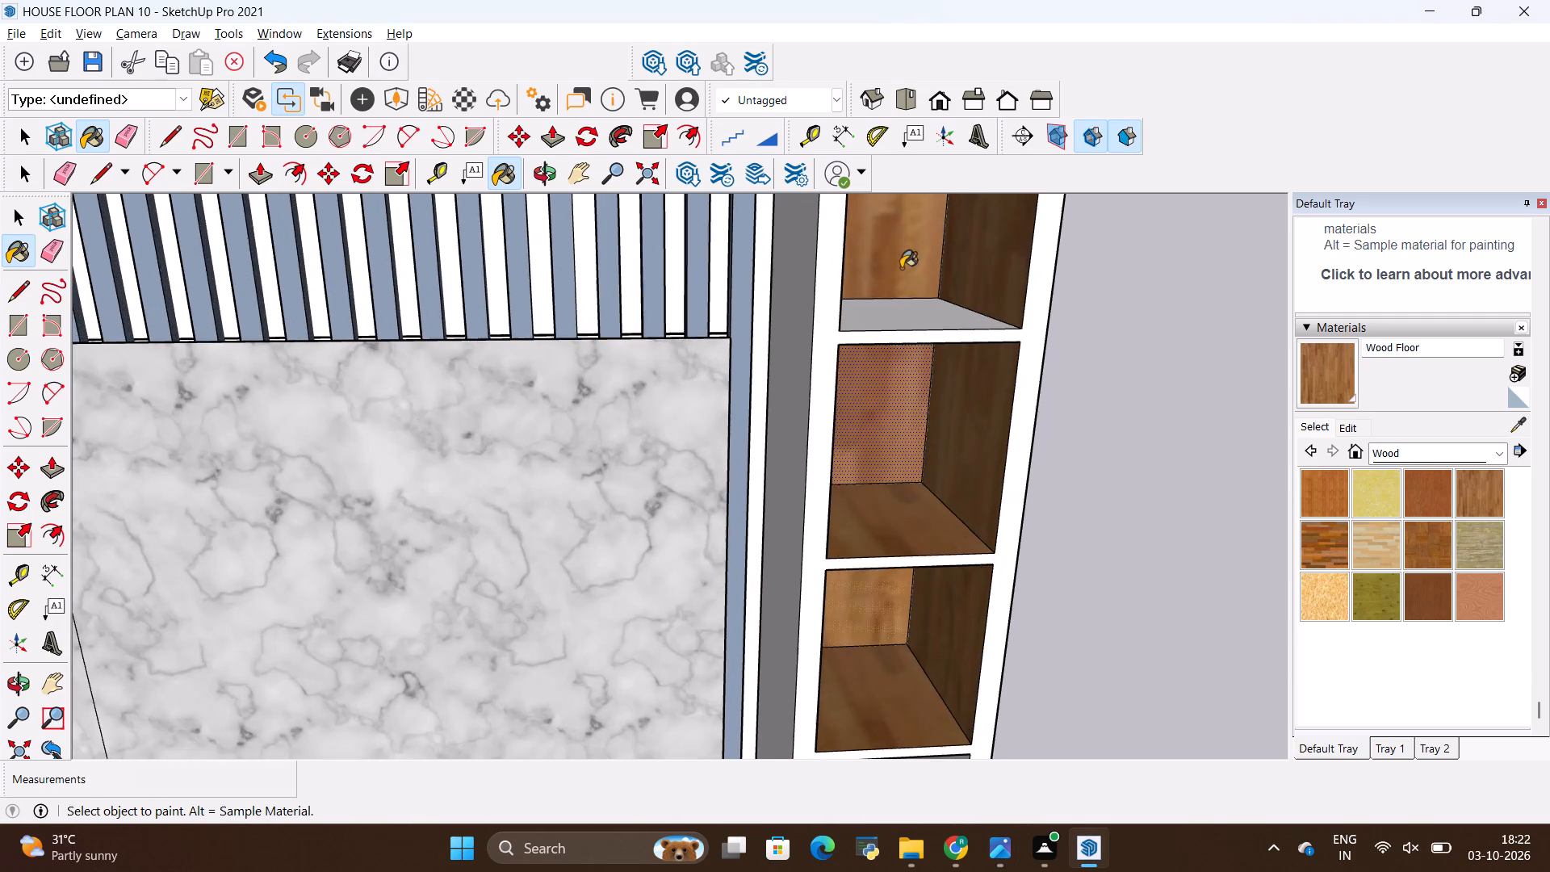
scroll(901, 268, up, 4)
click(935, 336)
Paint the outer-side inner walls and floors of the tall shelf's two lowest compartments with Wood Floor.
scroll(928, 319, down, 13)
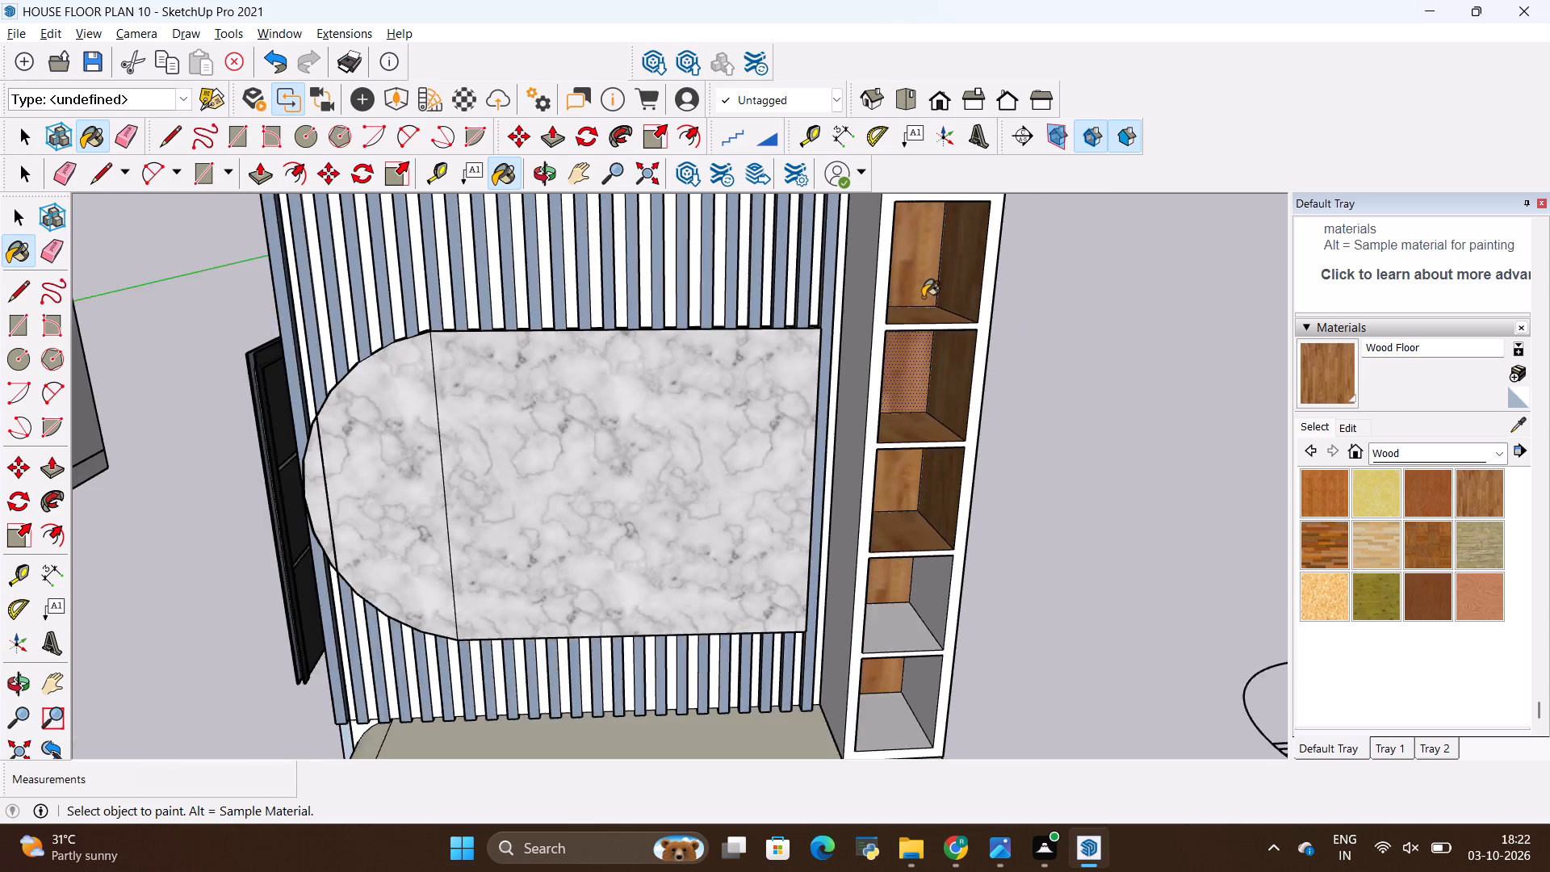
scroll(923, 297, down, 2)
scroll(892, 445, up, 7)
click(961, 507)
click(928, 543)
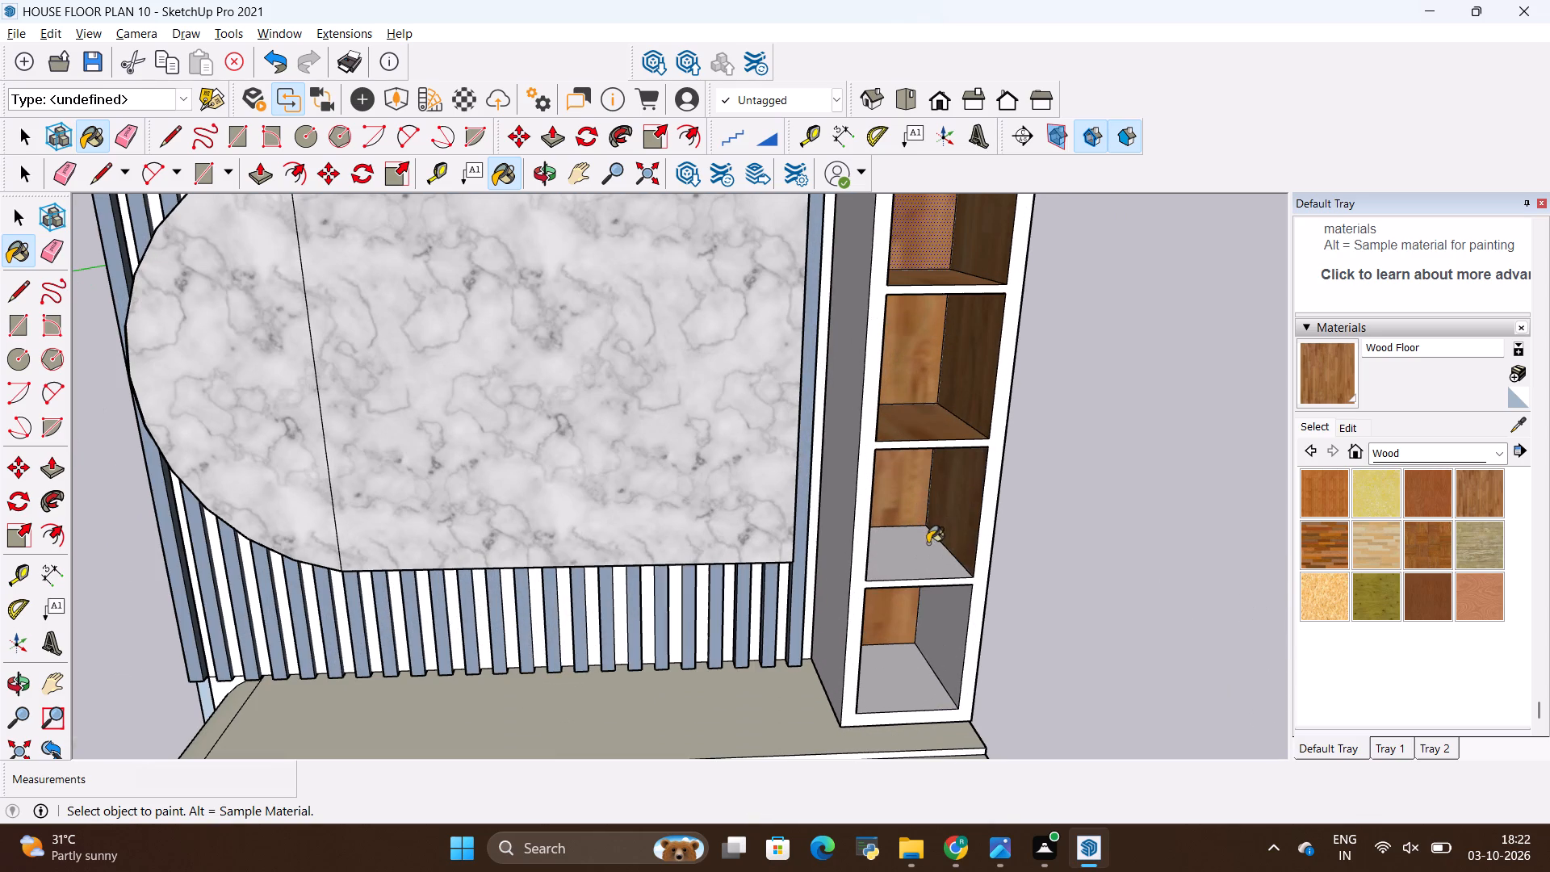
click(959, 618)
drag(910, 674, 907, 660)
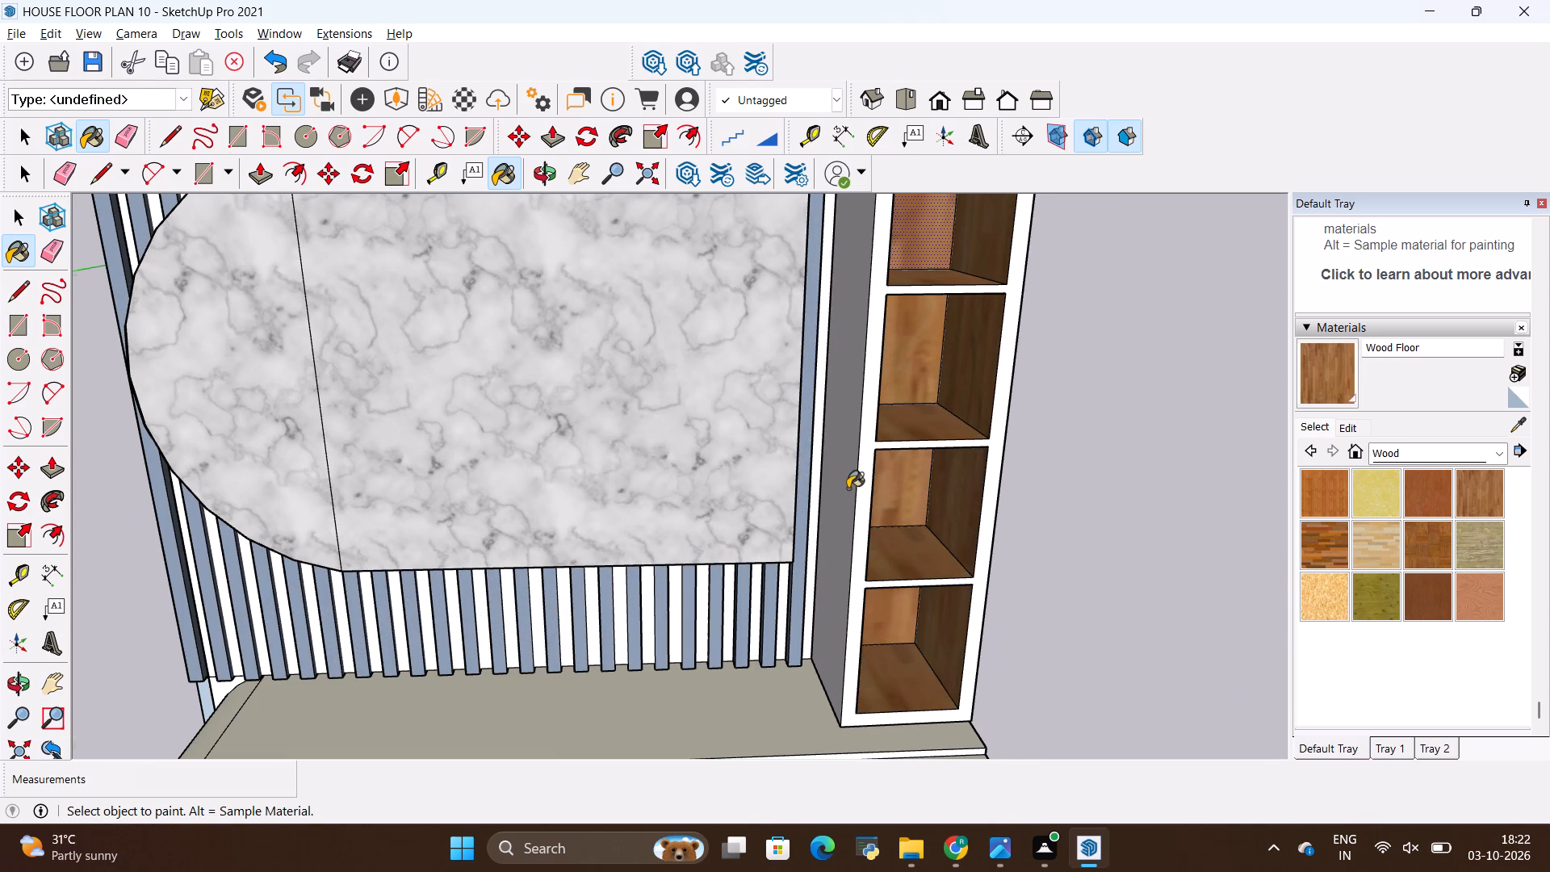
Paint the inner side walls nearest the marble panel in all five tall shelf compartments with Wood Floor.
scroll(848, 488, down, 4)
middle_drag(952, 399, 749, 411)
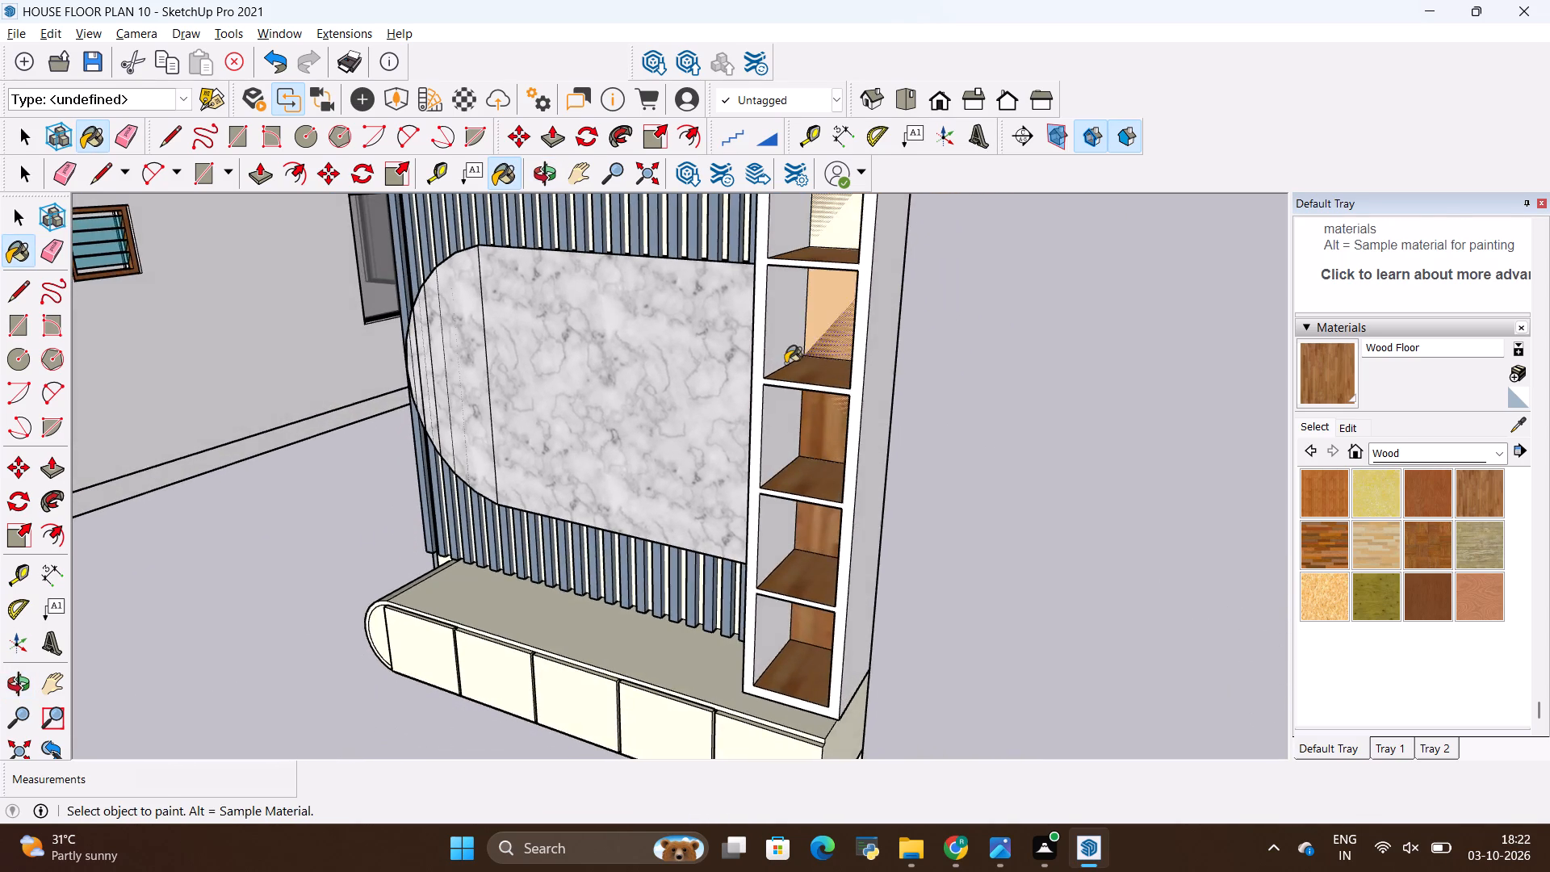
scroll(802, 336, up, 3)
click(775, 340)
click(786, 455)
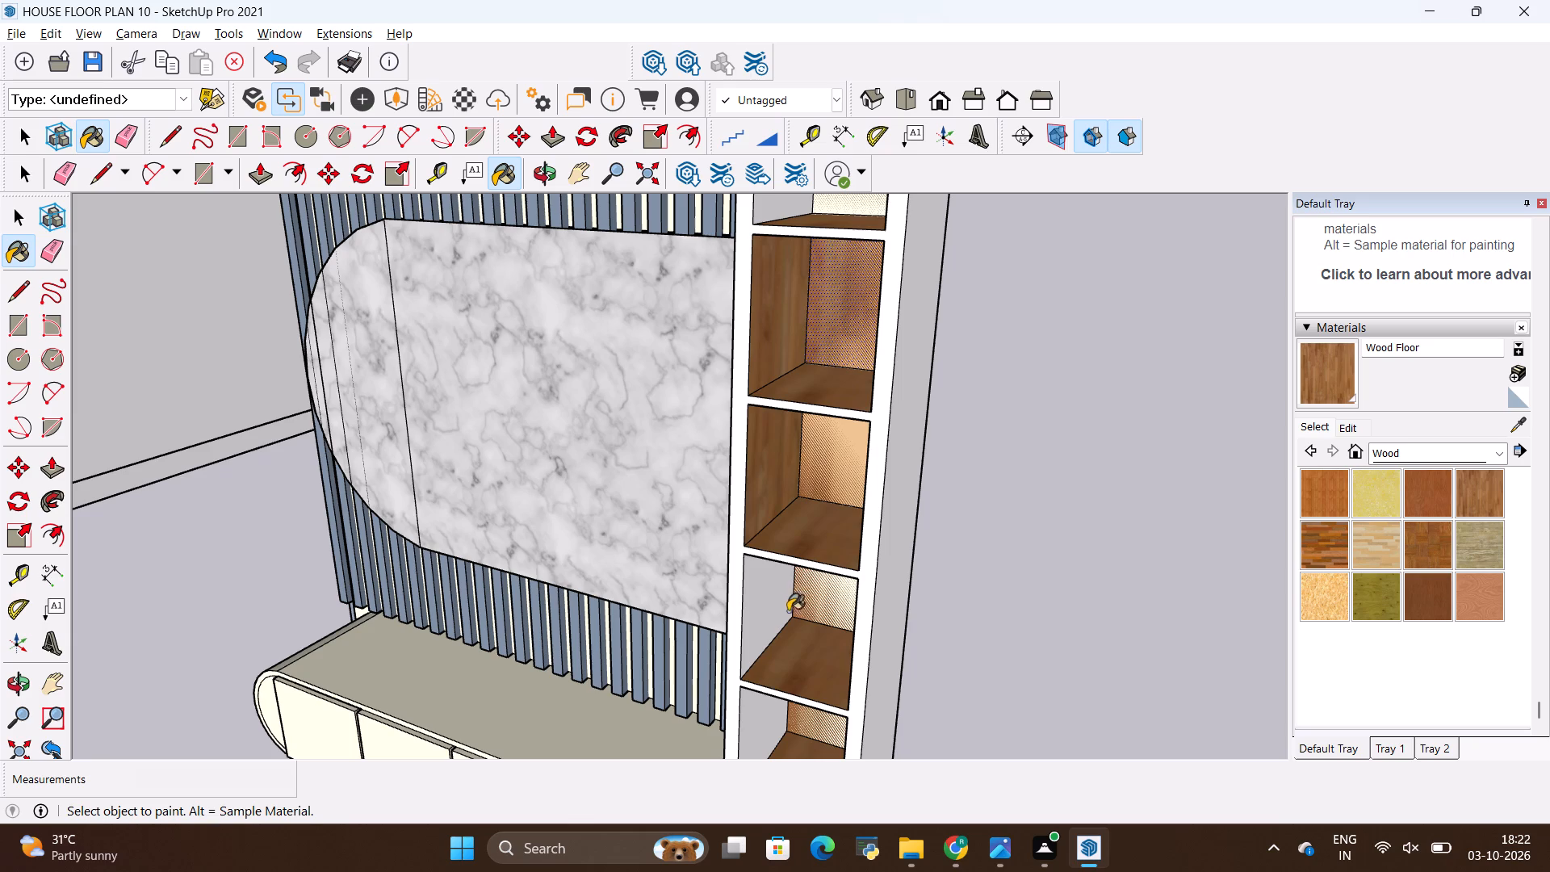
click(777, 603)
scroll(751, 309, down, 5)
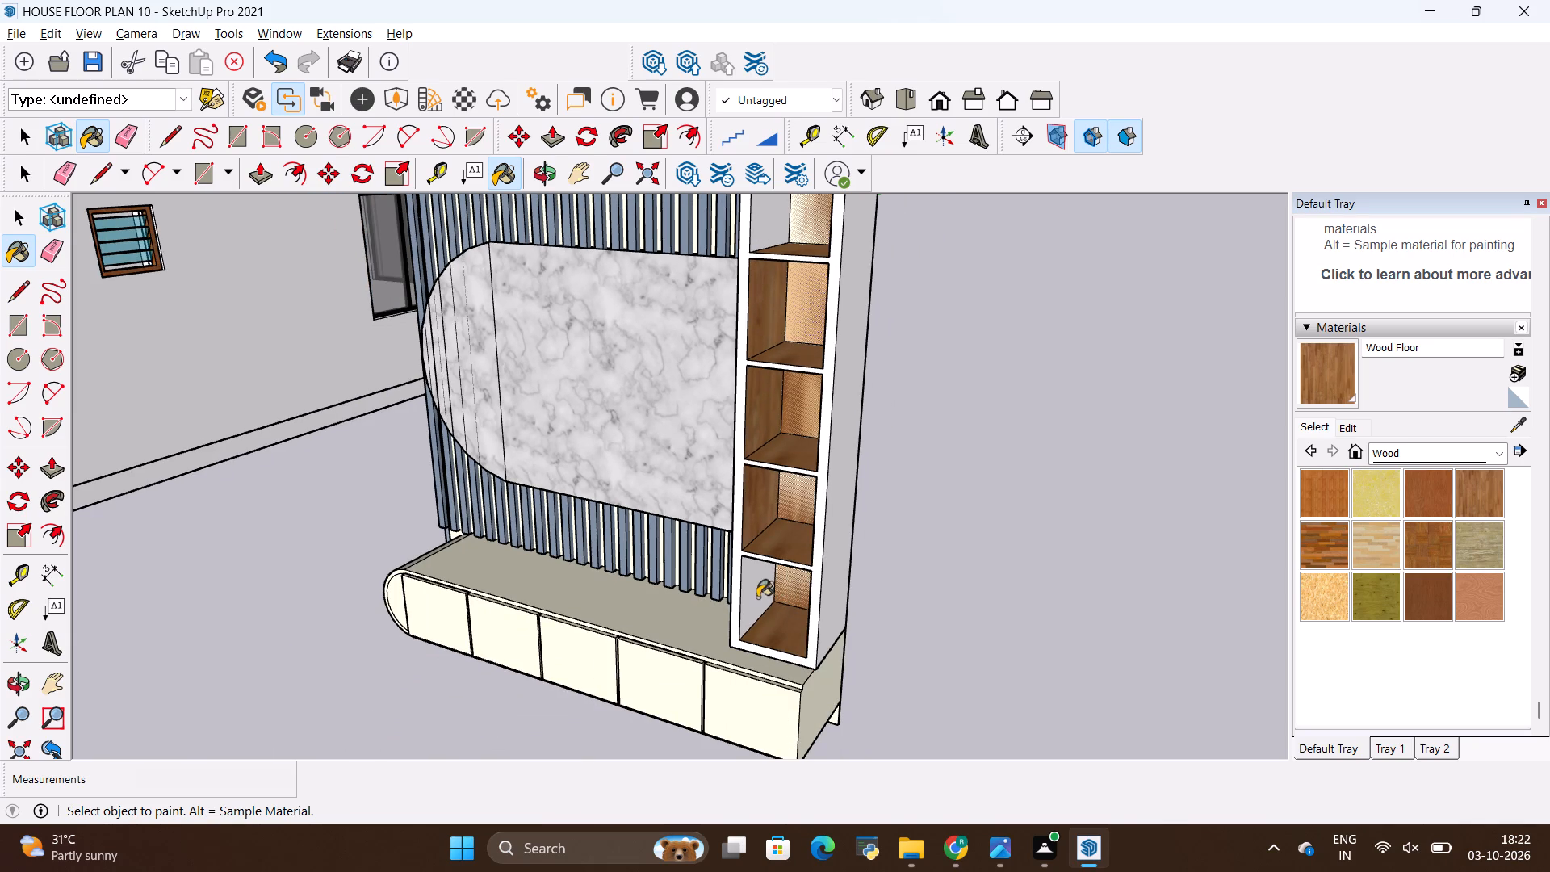
click(755, 597)
scroll(774, 642, down, 7)
scroll(793, 419, up, 6)
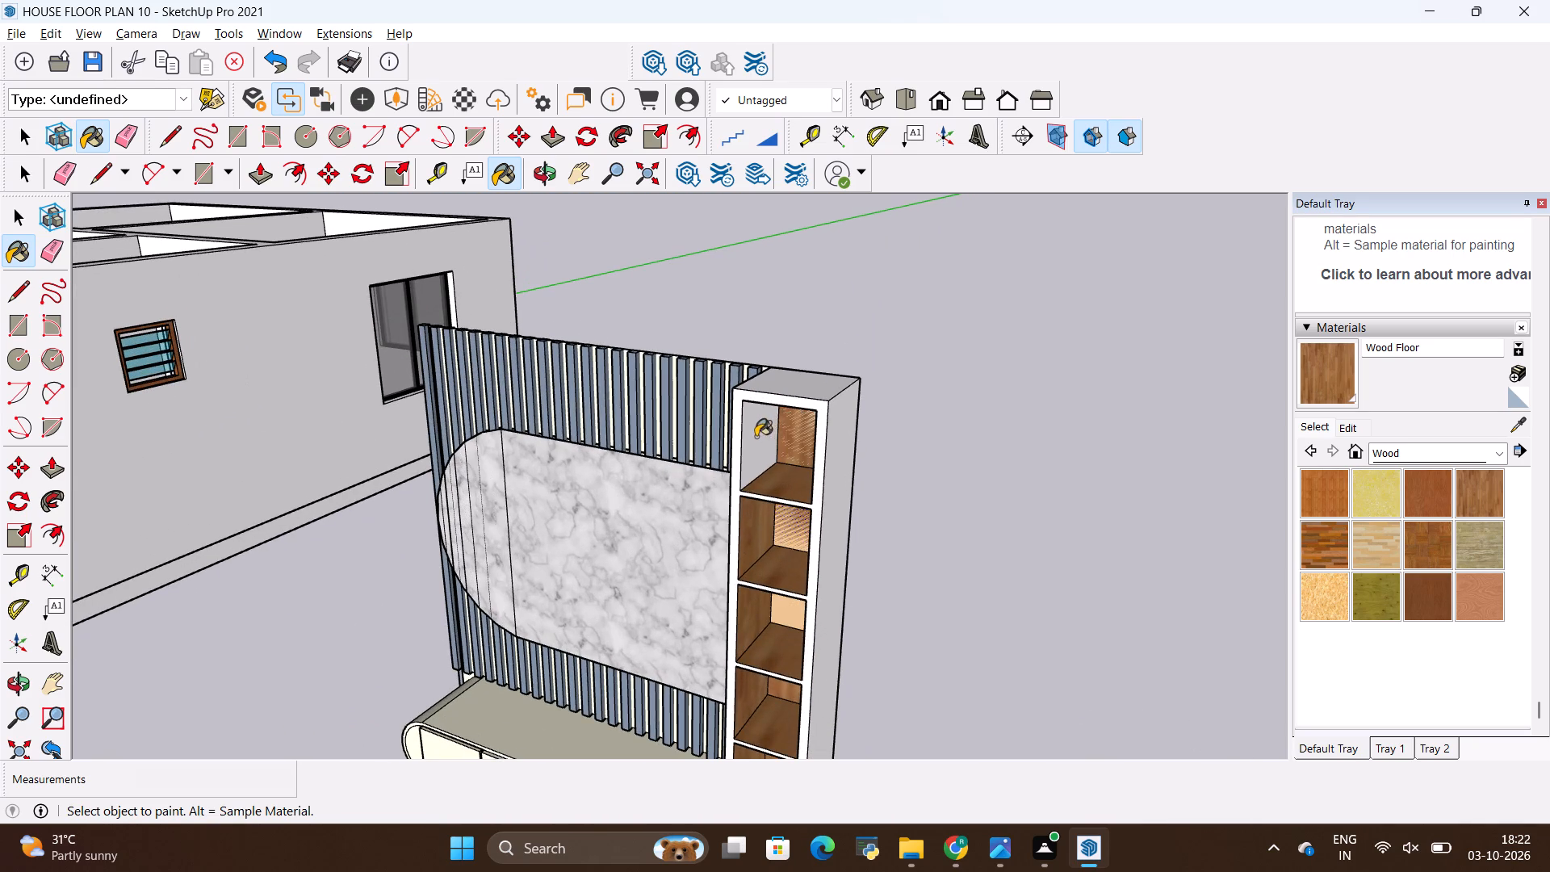
click(756, 437)
Examine the whole TV wall unit and its shelf compartments from the front and from above.
scroll(792, 425, down, 5)
scroll(781, 467, up, 1)
middle_drag(781, 467, 976, 336)
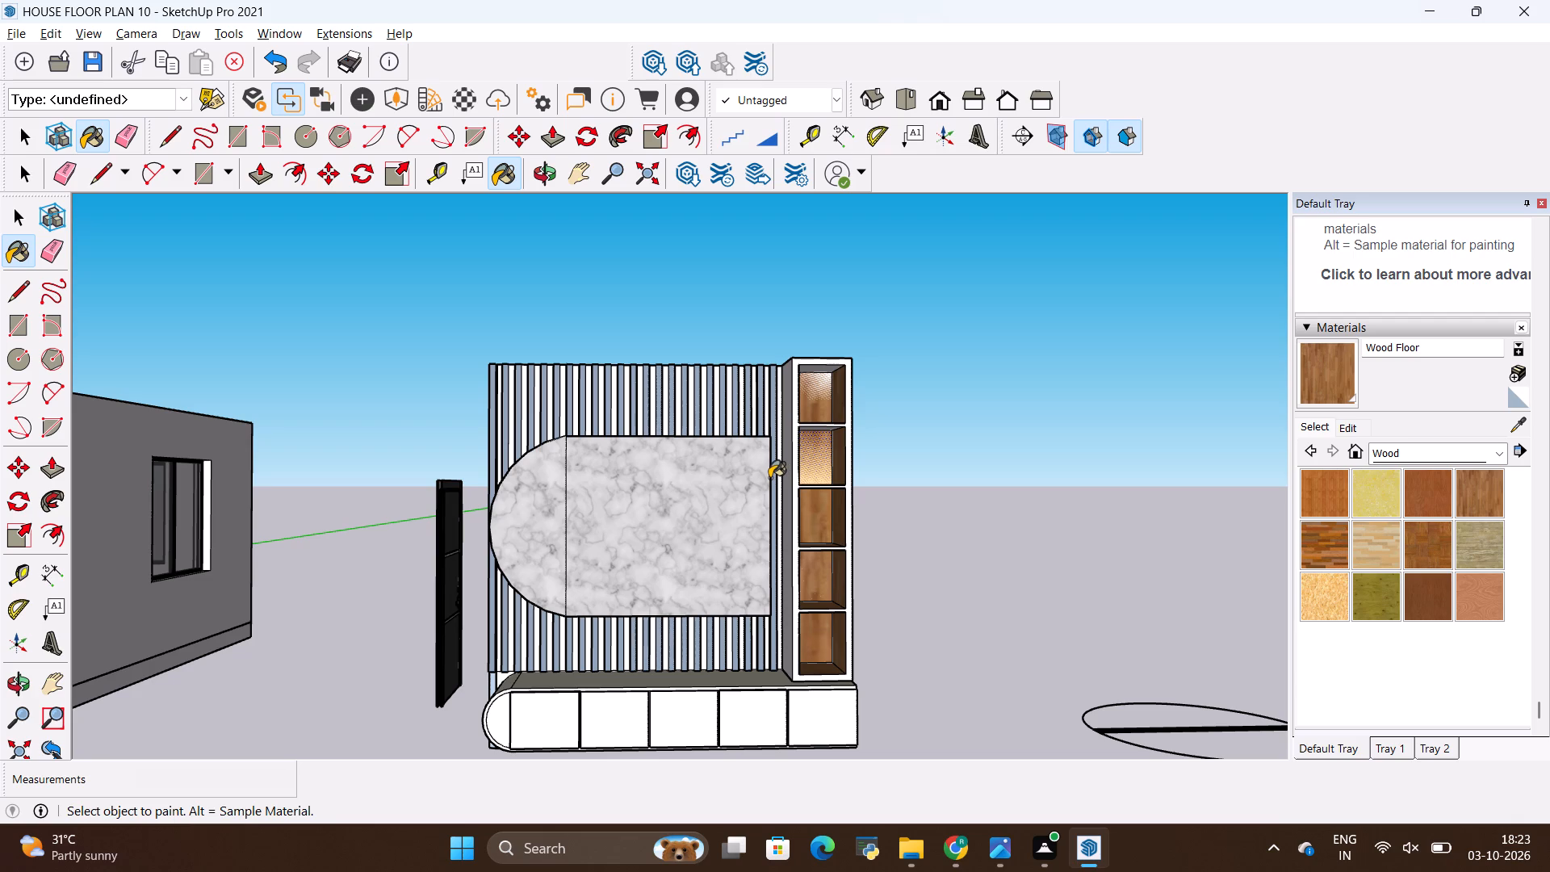
scroll(809, 401, down, 5)
middle_drag(832, 466, 803, 602)
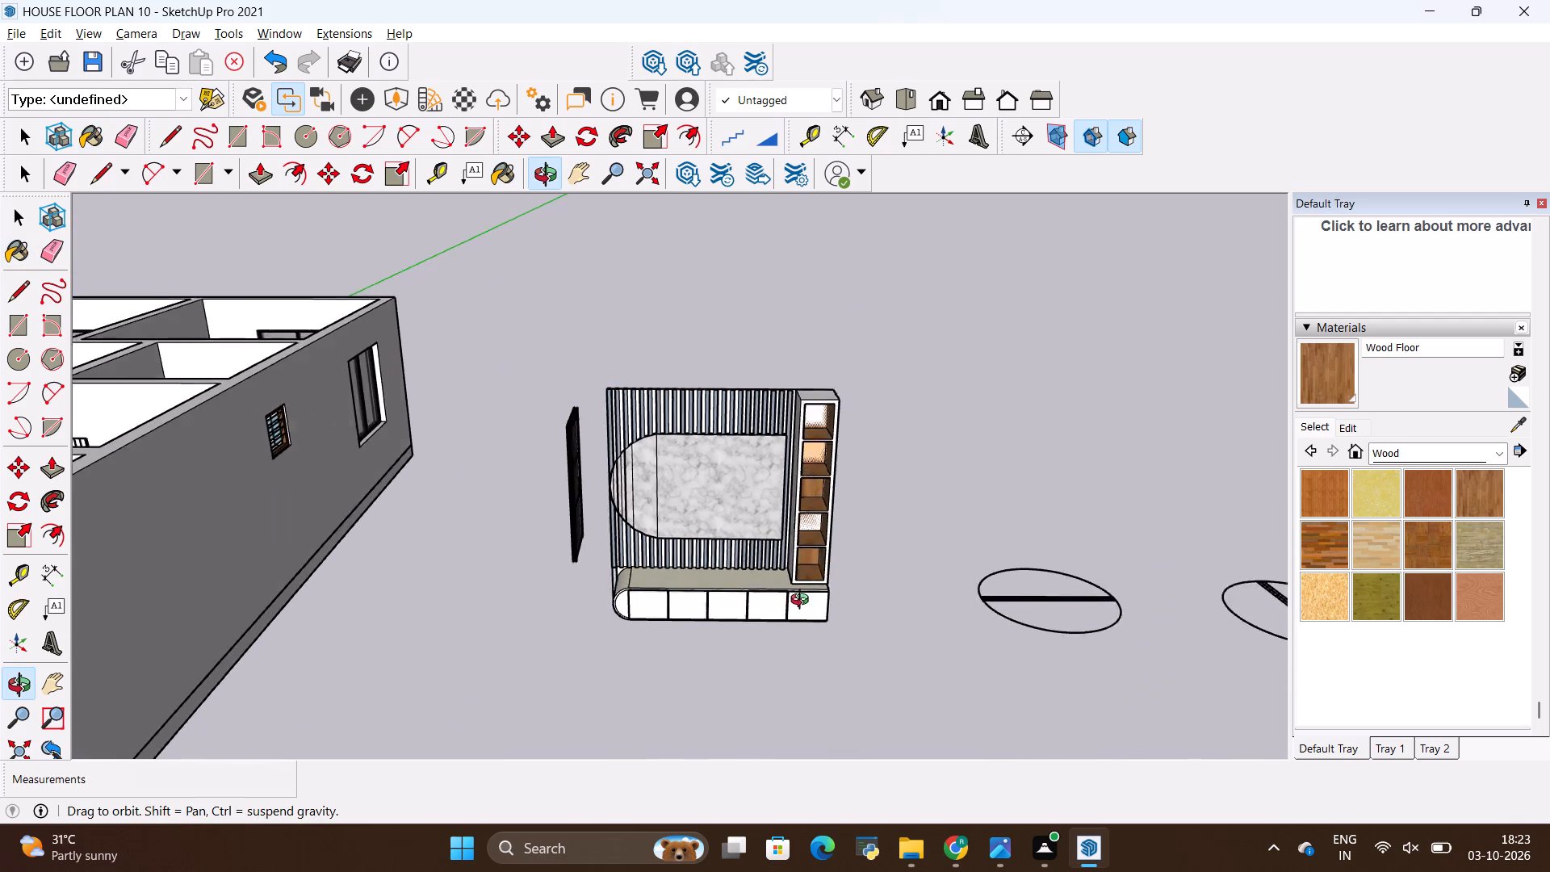
middle_drag(803, 602, 758, 602)
scroll(802, 431, up, 3)
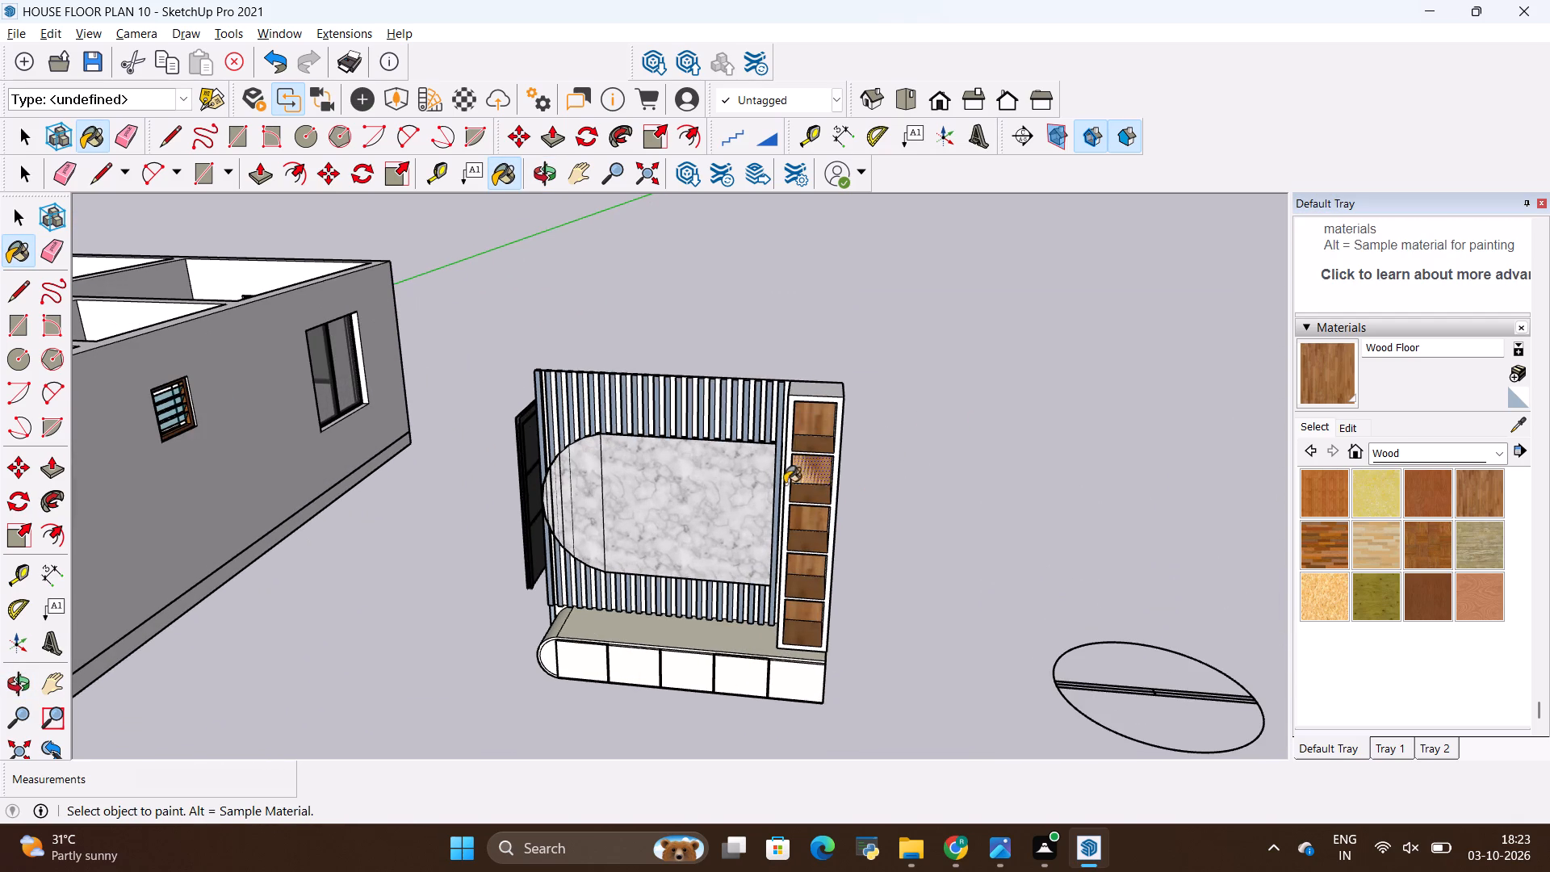
scroll(584, 500, up, 19)
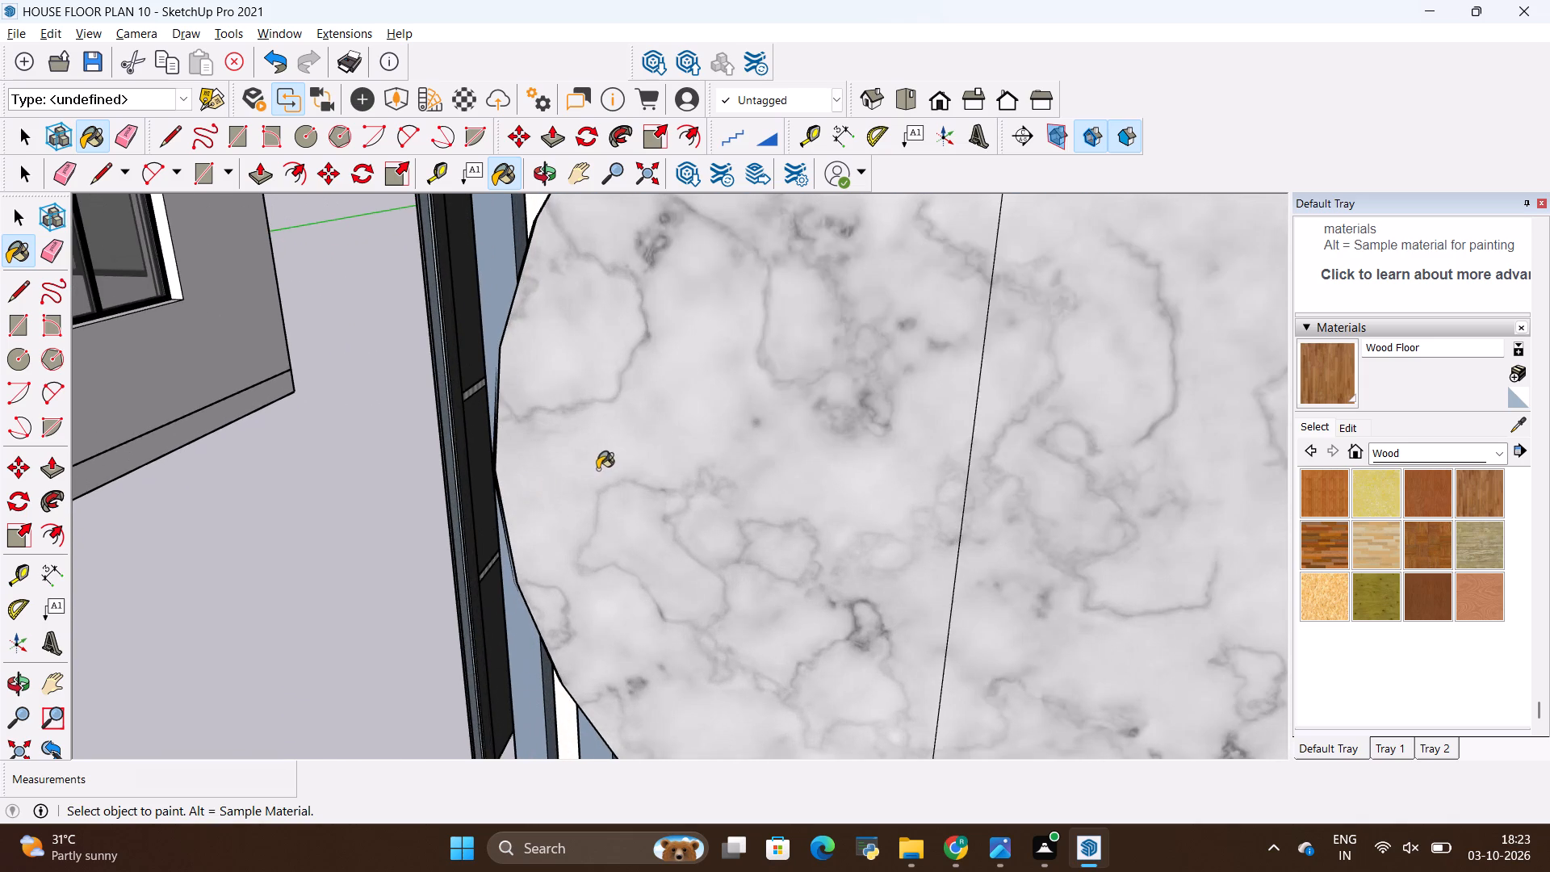
scroll(600, 467, down, 20)
scroll(600, 467, down, 1)
scroll(888, 407, down, 4)
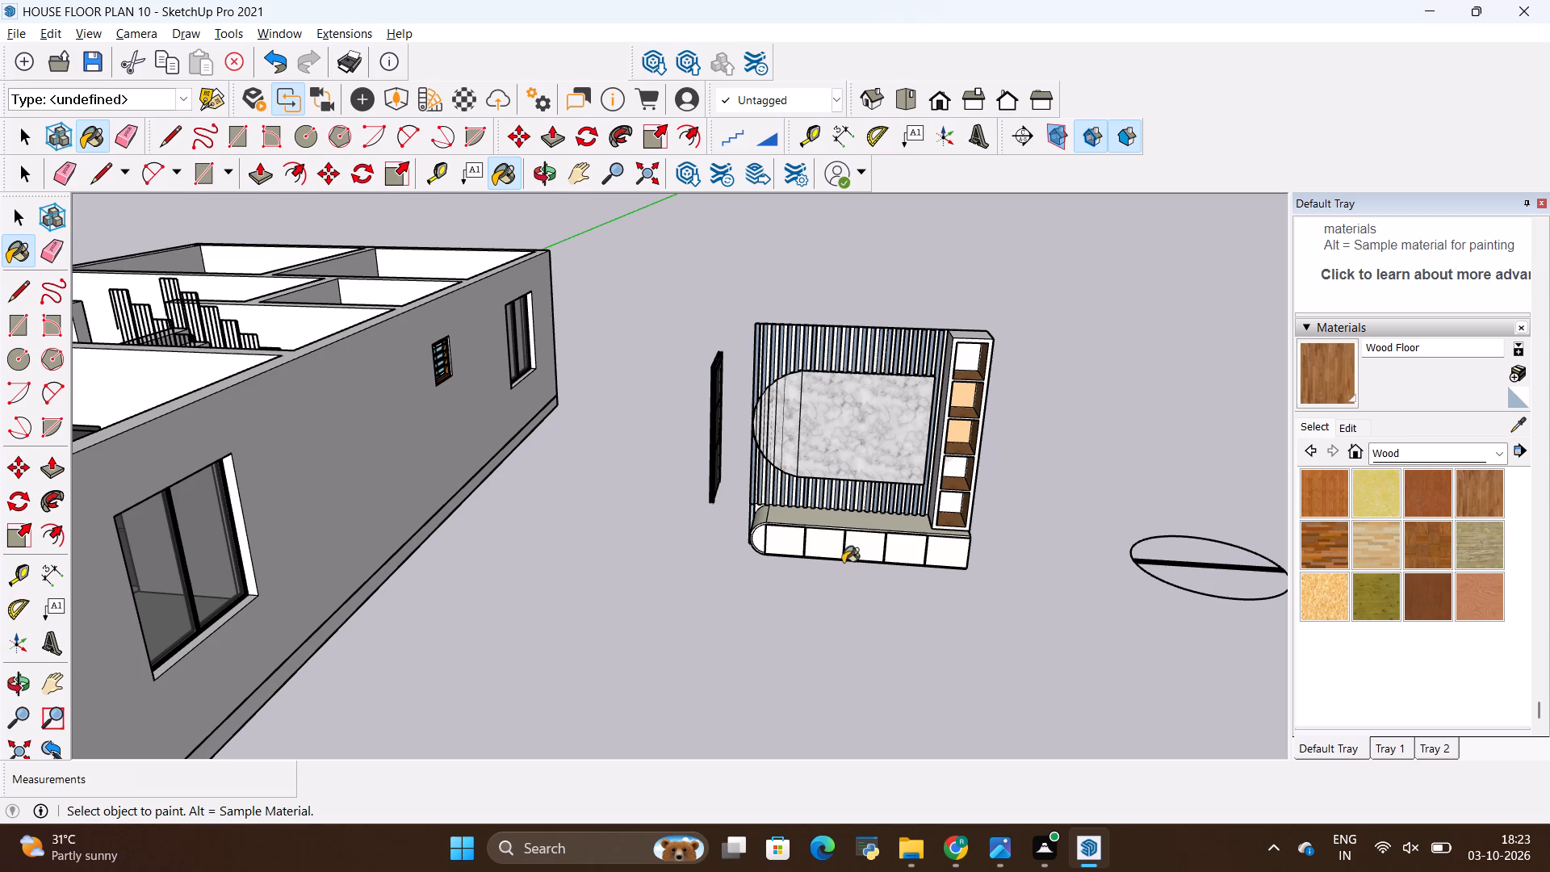
scroll(843, 563, up, 7)
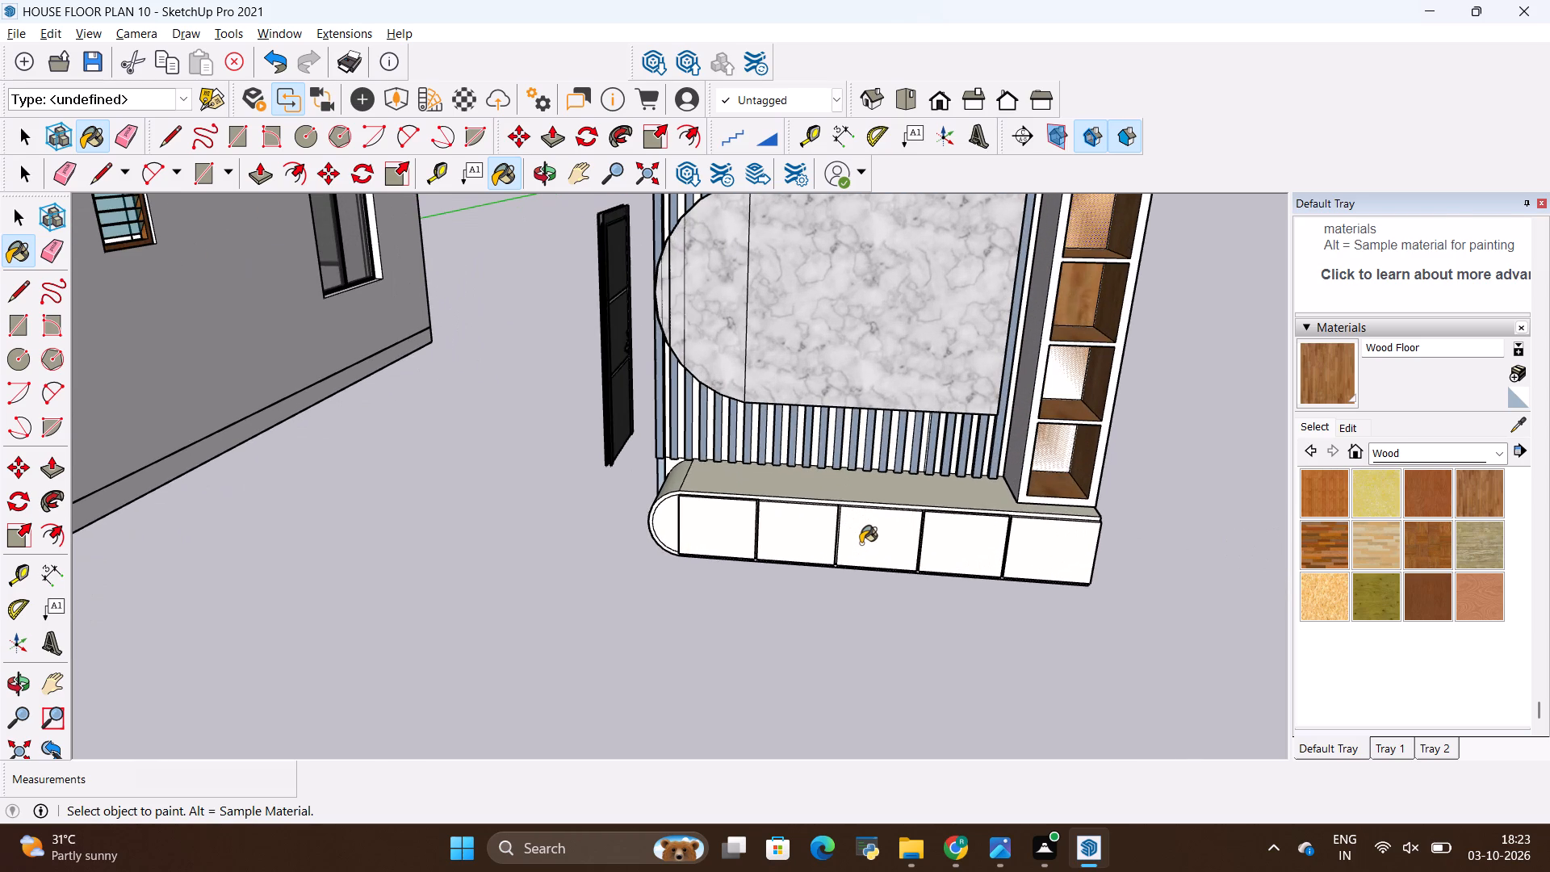
middle_drag(861, 543, 887, 664)
scroll(892, 651, down, 4)
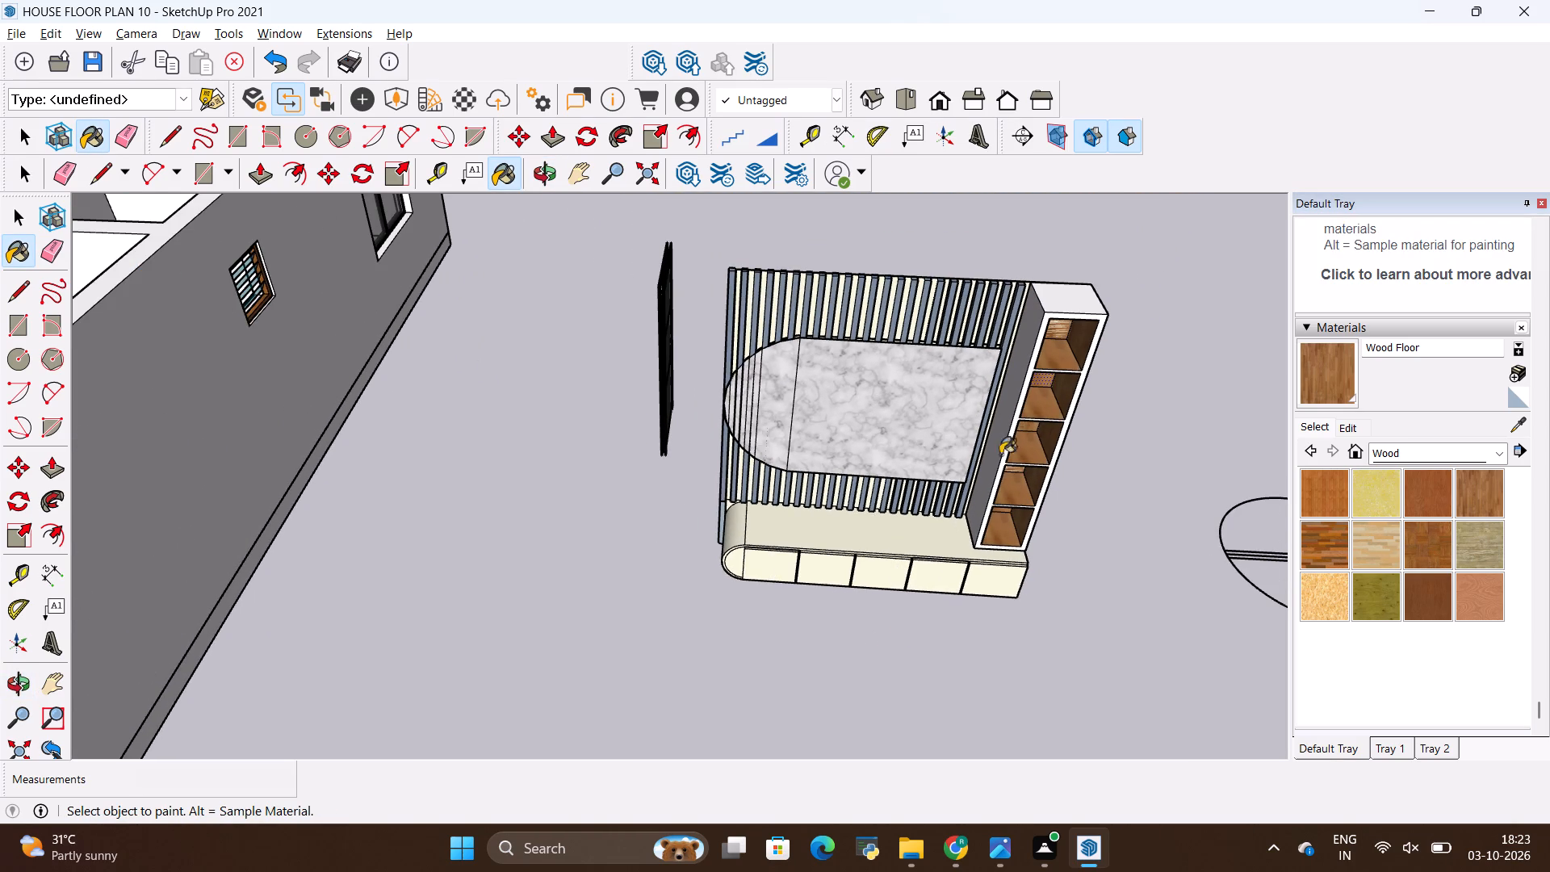
scroll(1103, 286, up, 2)
scroll(1047, 345, up, 1)
scroll(1405, 510, up, 1)
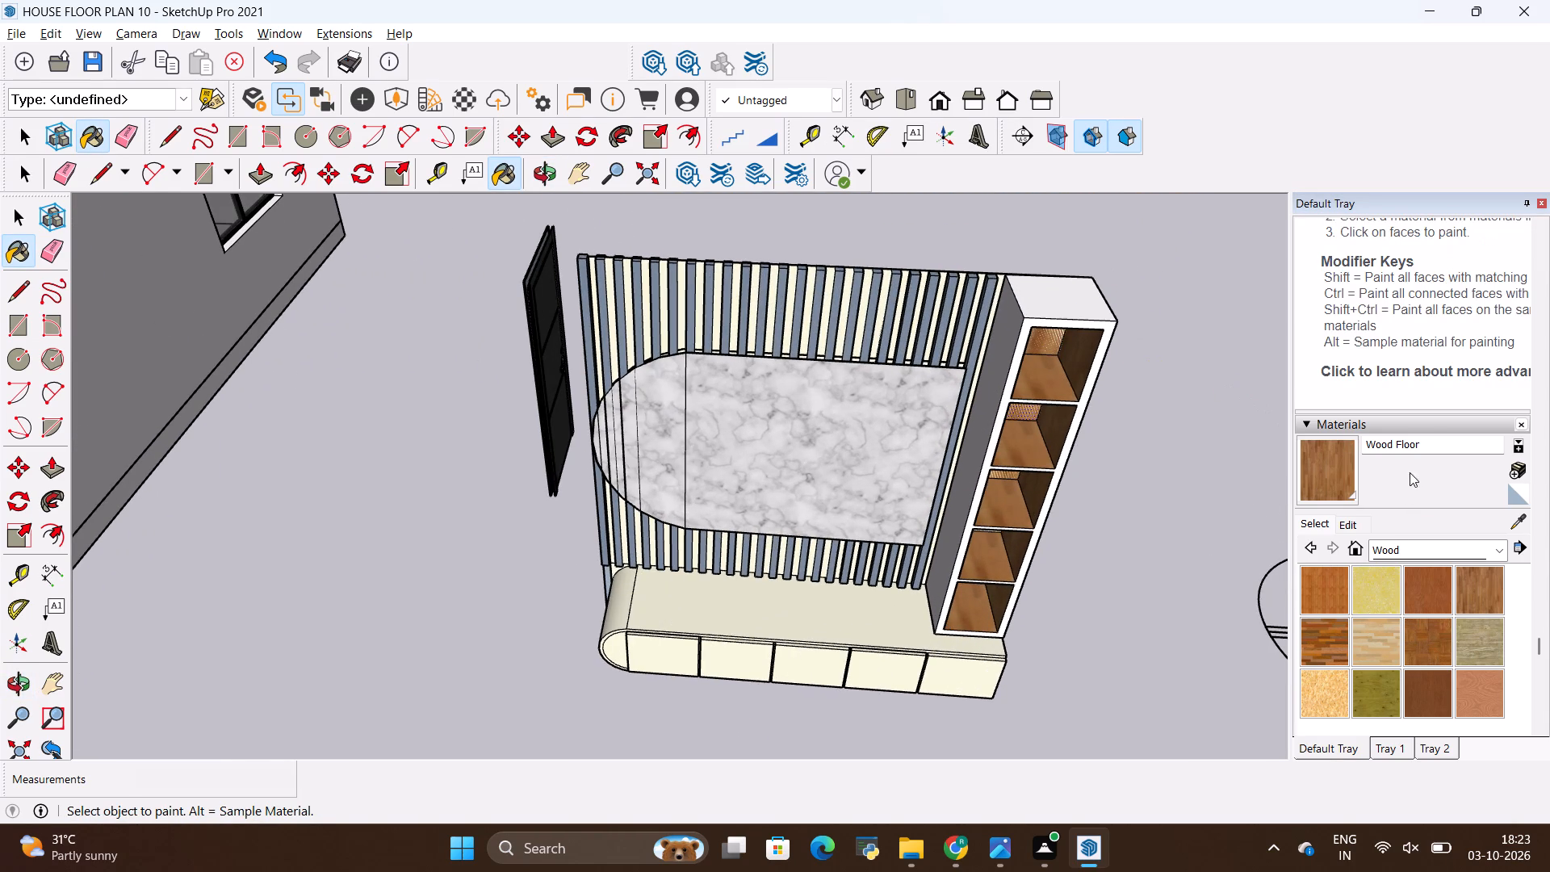
Paint the tall display shelf's front frame black with Color M09 from the Colors collection.
click(1388, 551)
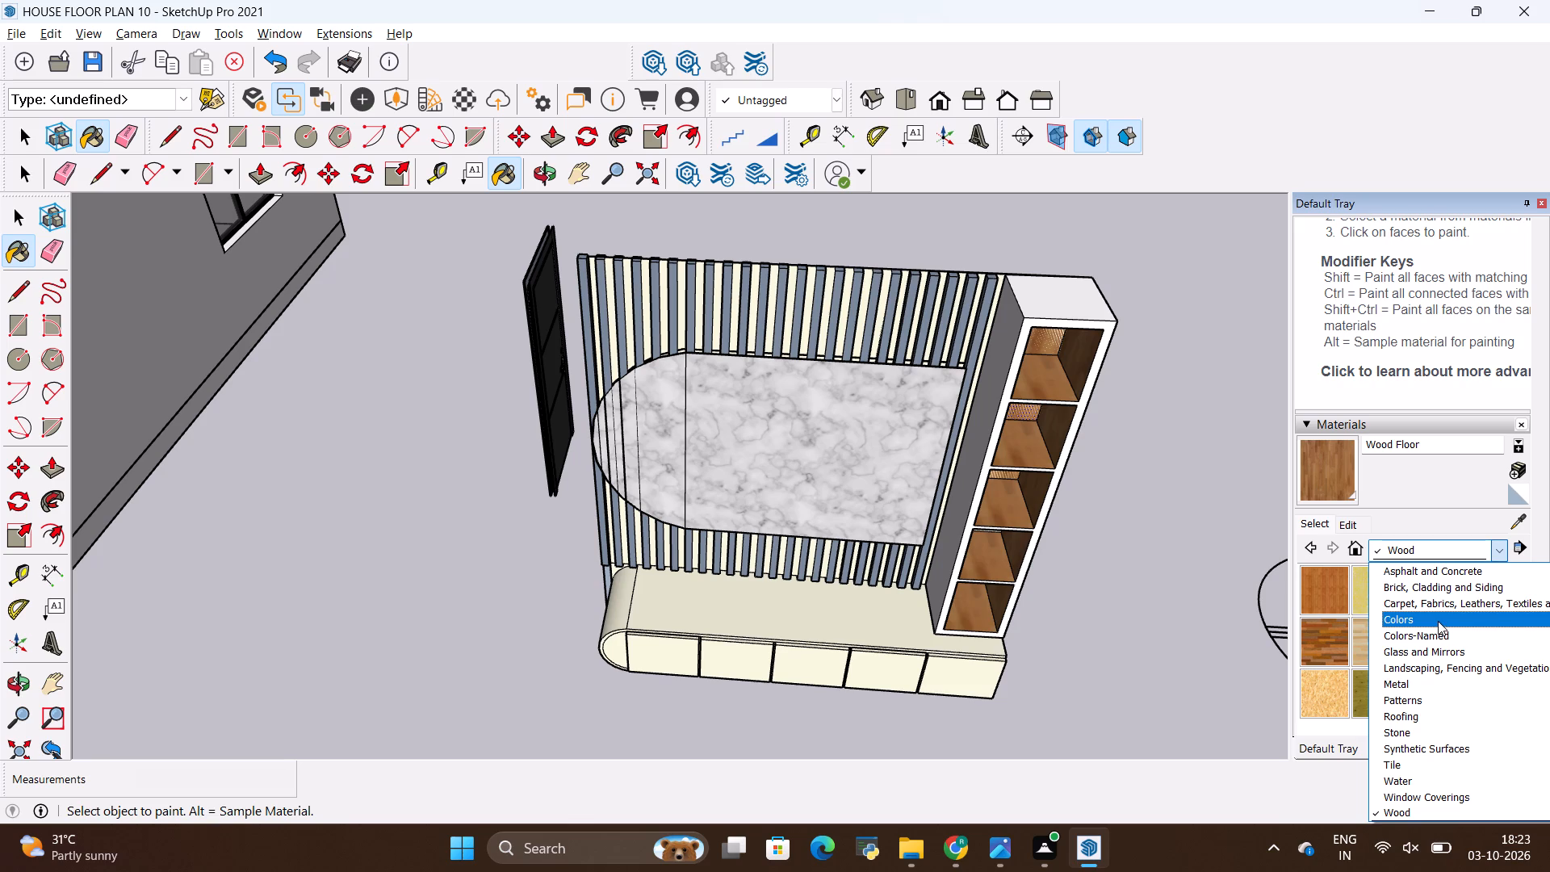
click(1438, 621)
scroll(1432, 625, down, 18)
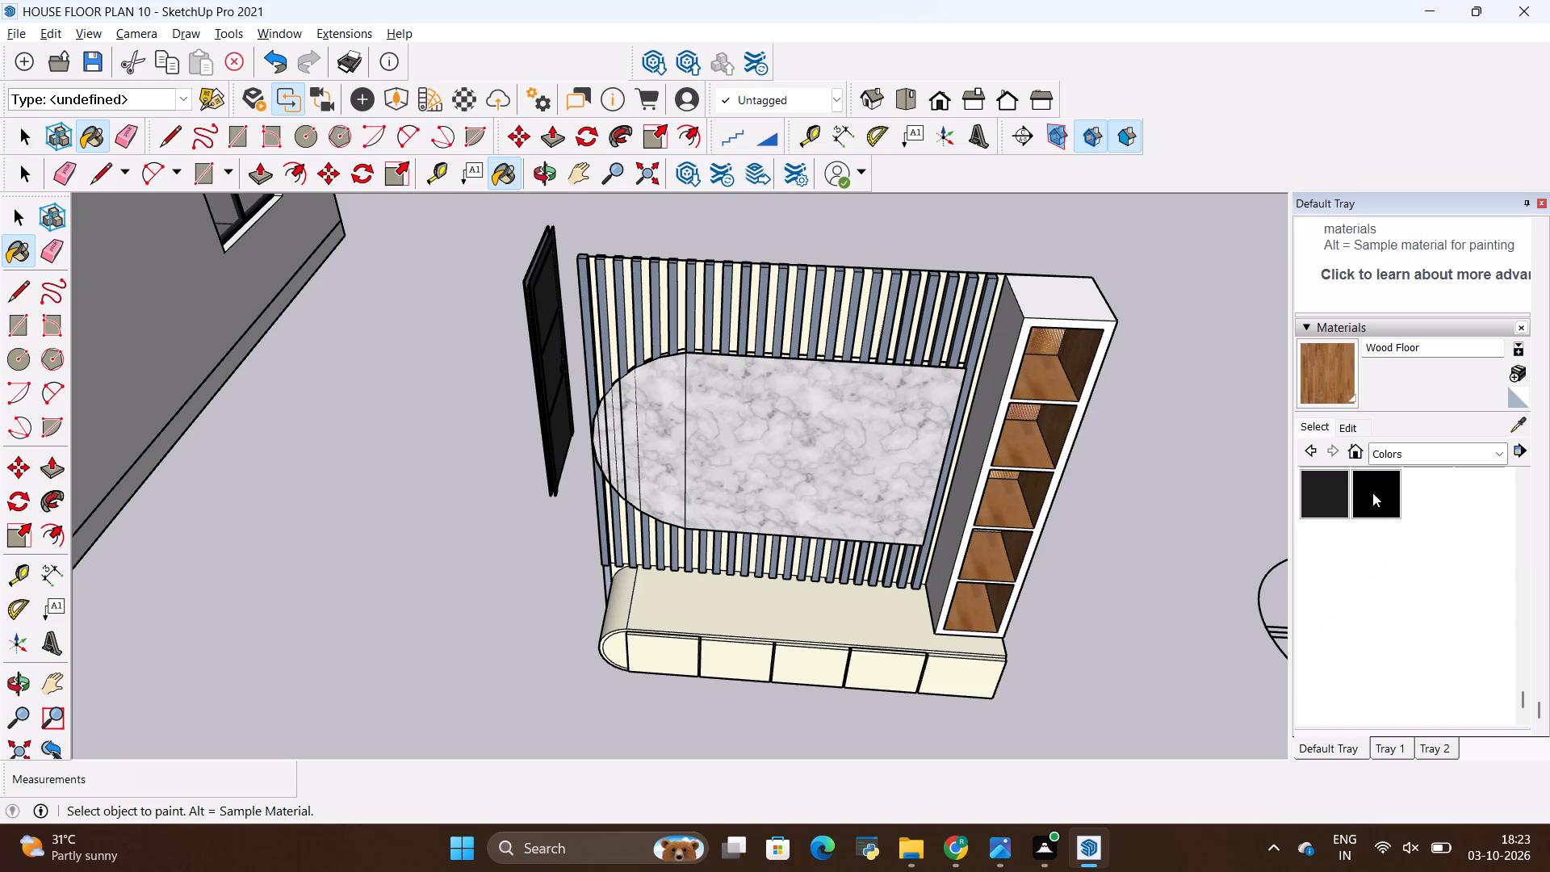
scroll(1366, 504, up, 3)
scroll(1367, 503, down, 5)
scroll(1370, 500, up, 12)
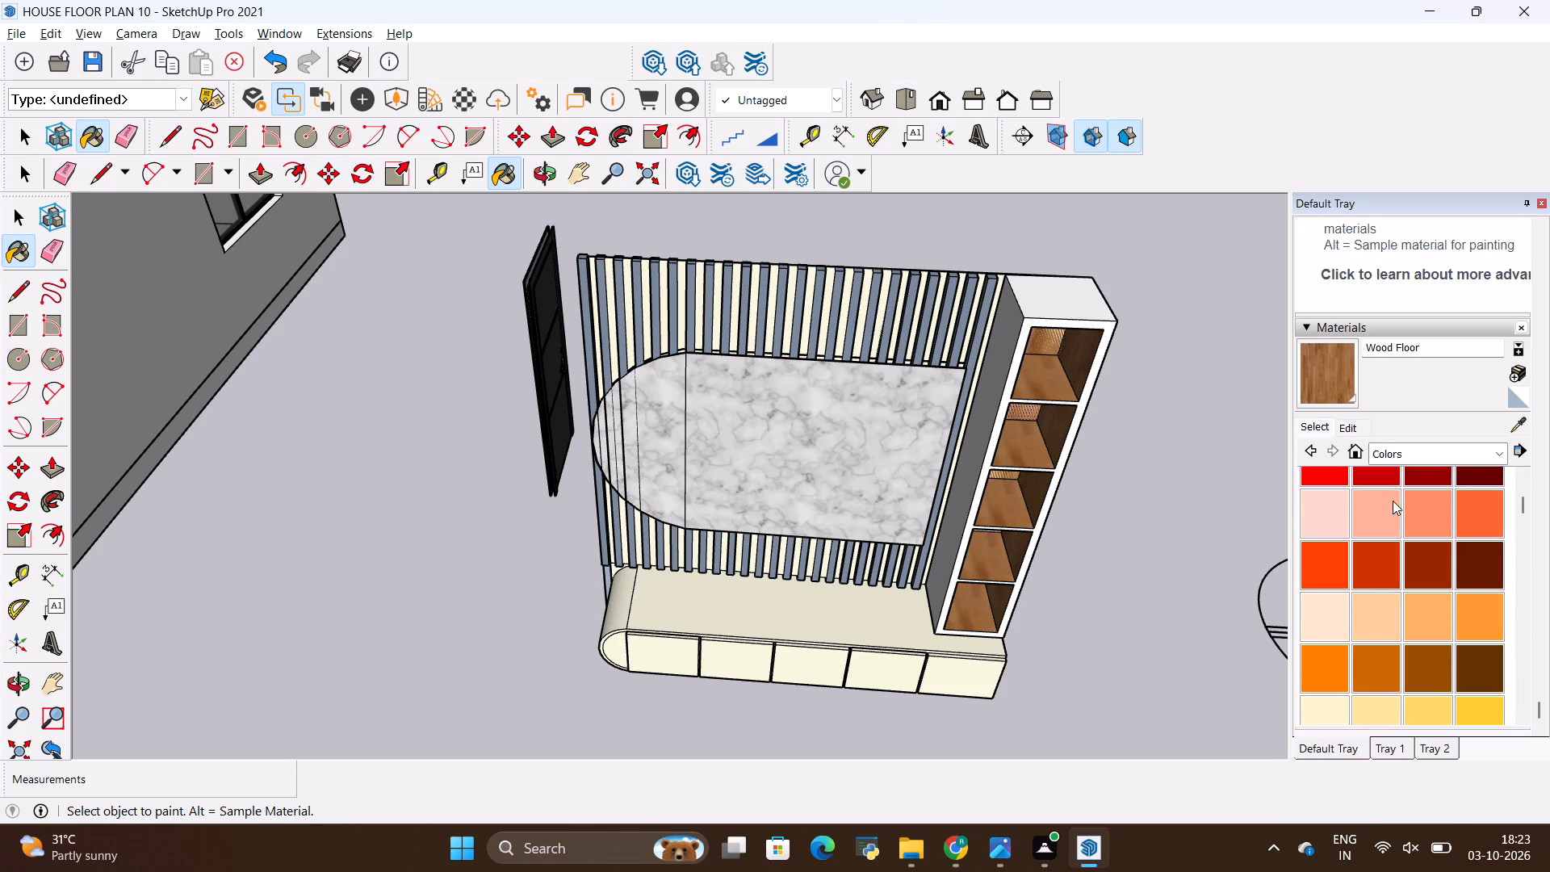
scroll(1393, 501, up, 5)
scroll(1398, 497, down, 4)
scroll(1414, 492, up, 3)
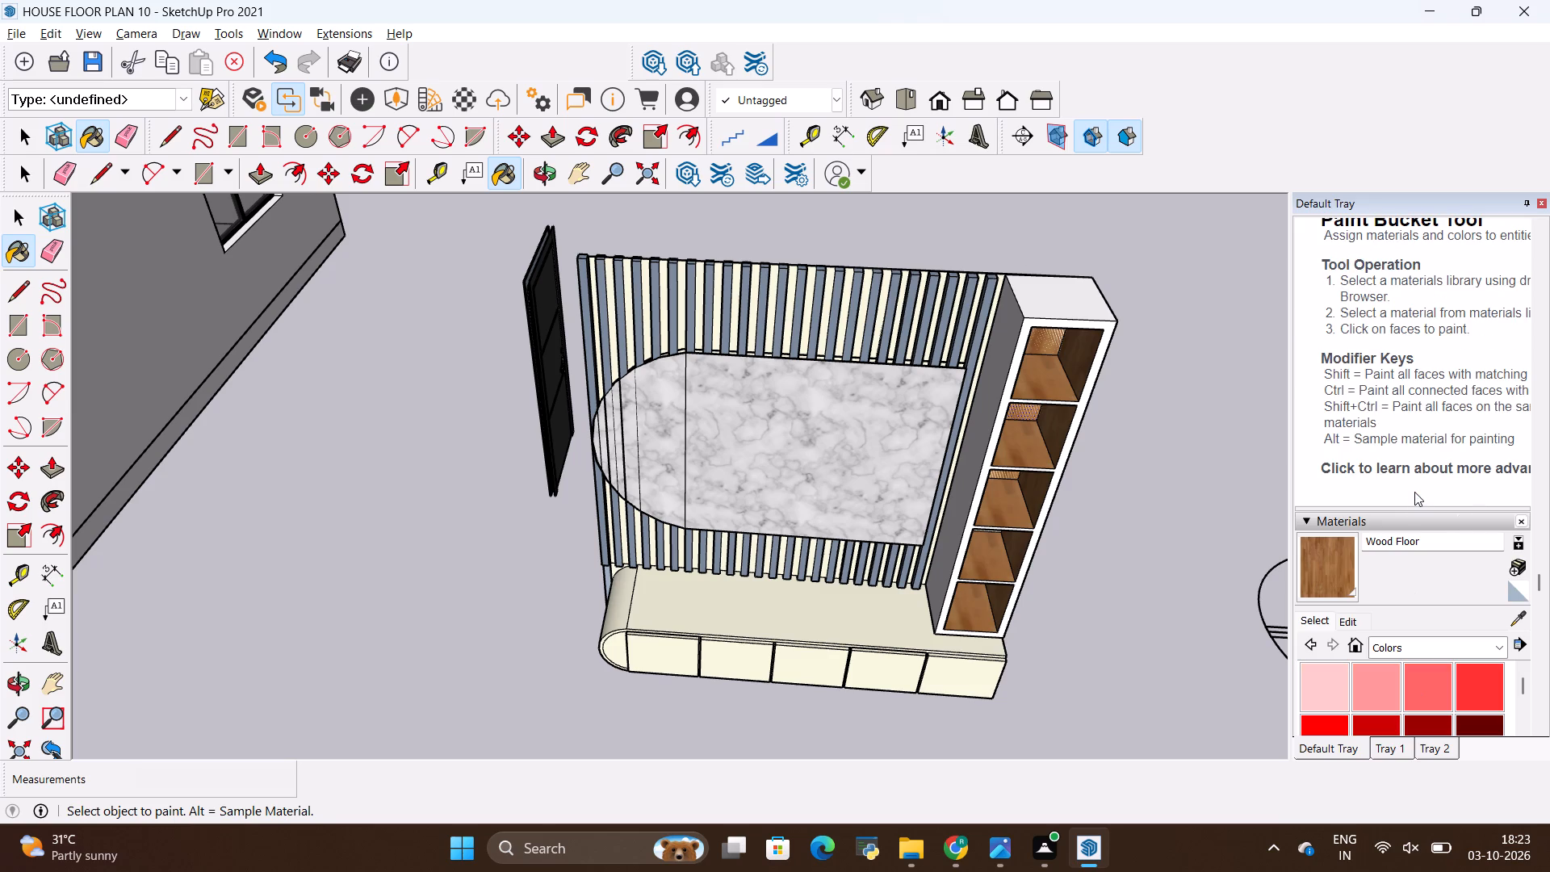
scroll(1297, 294, down, 12)
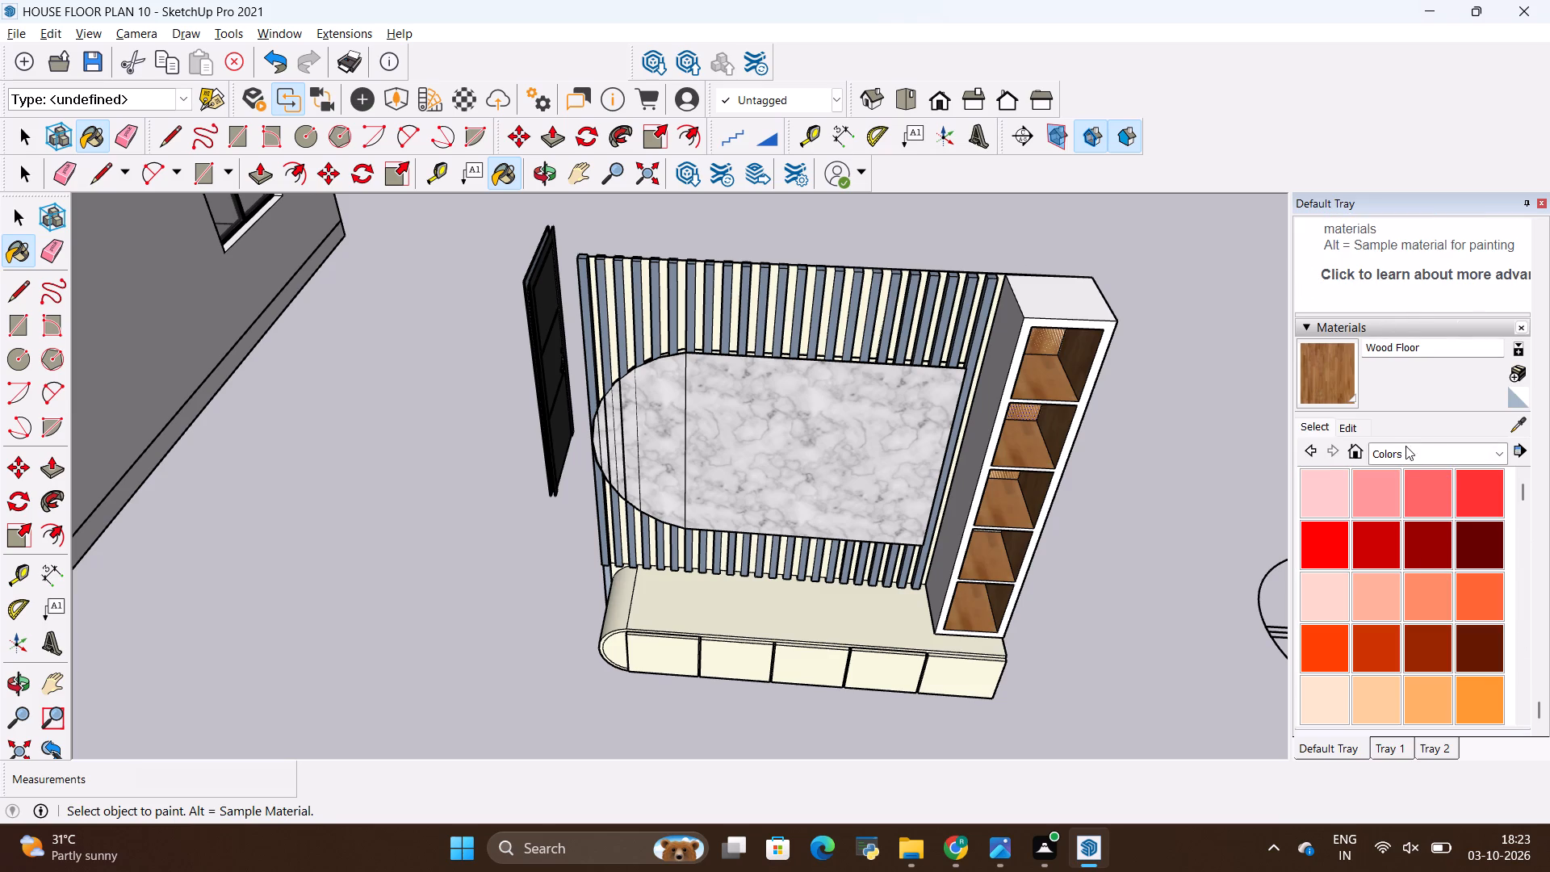
scroll(1422, 572, down, 12)
click(1385, 665)
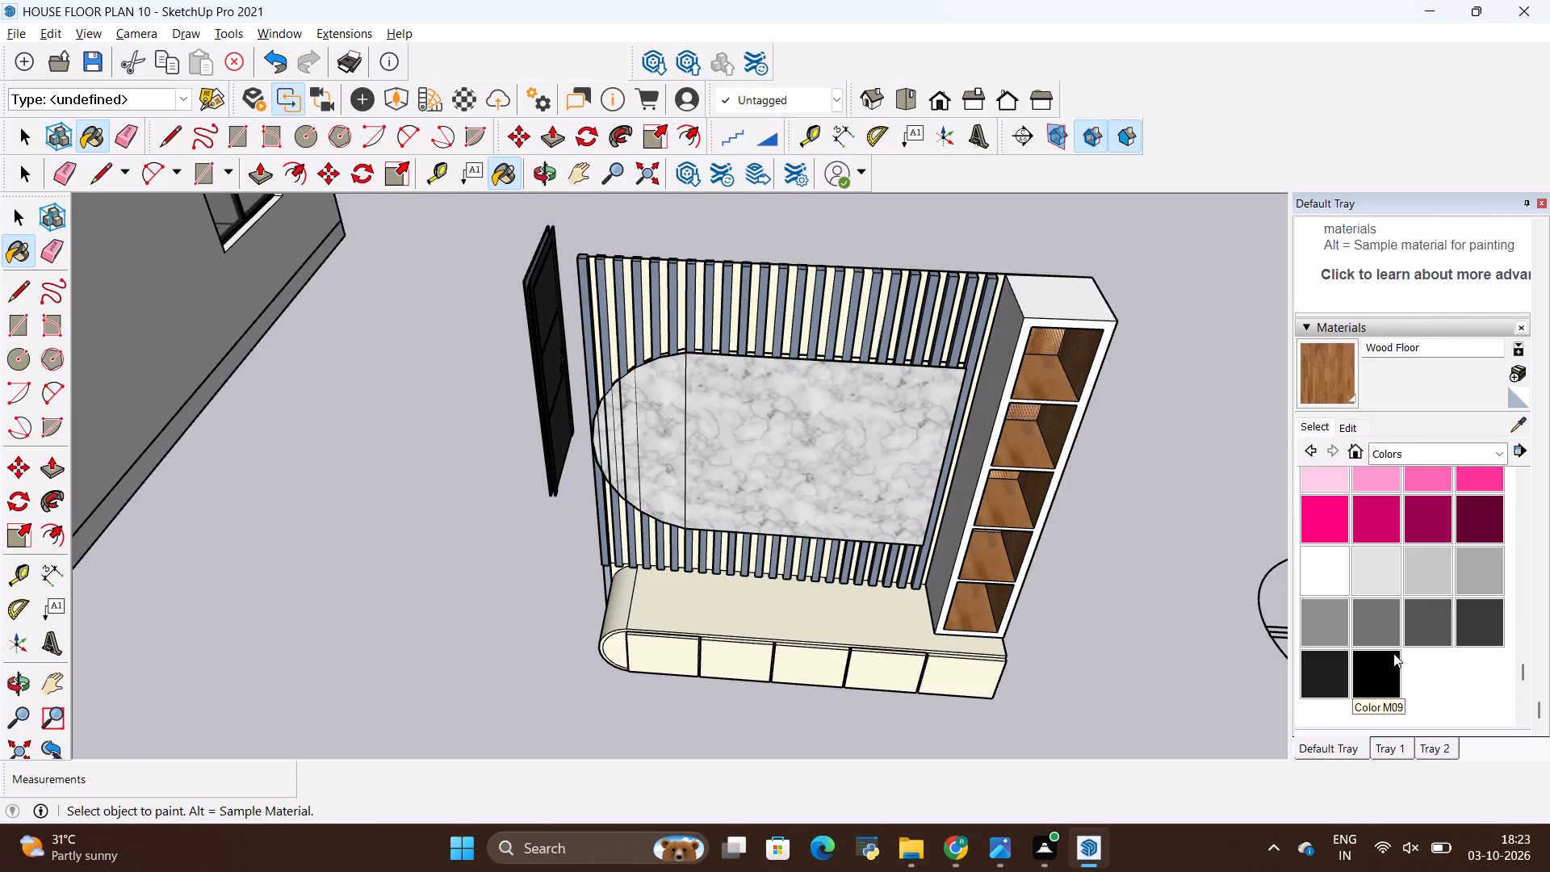
scroll(1048, 350, up, 10)
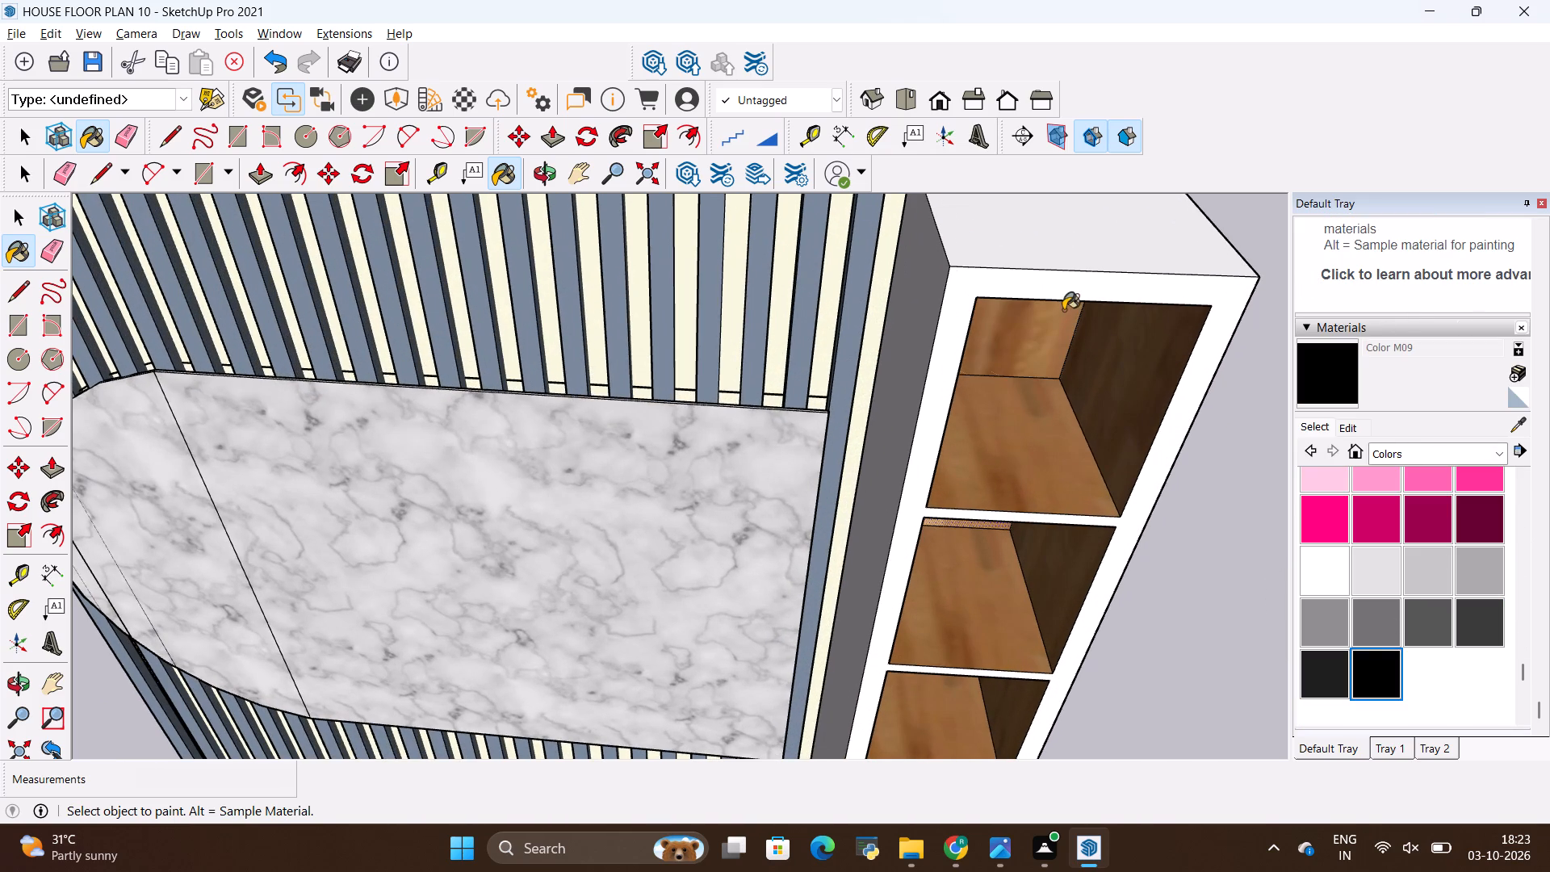
click(1066, 292)
Compare the finishes and layout of the TV wall unit with the reference photo.
scroll(978, 259, down, 13)
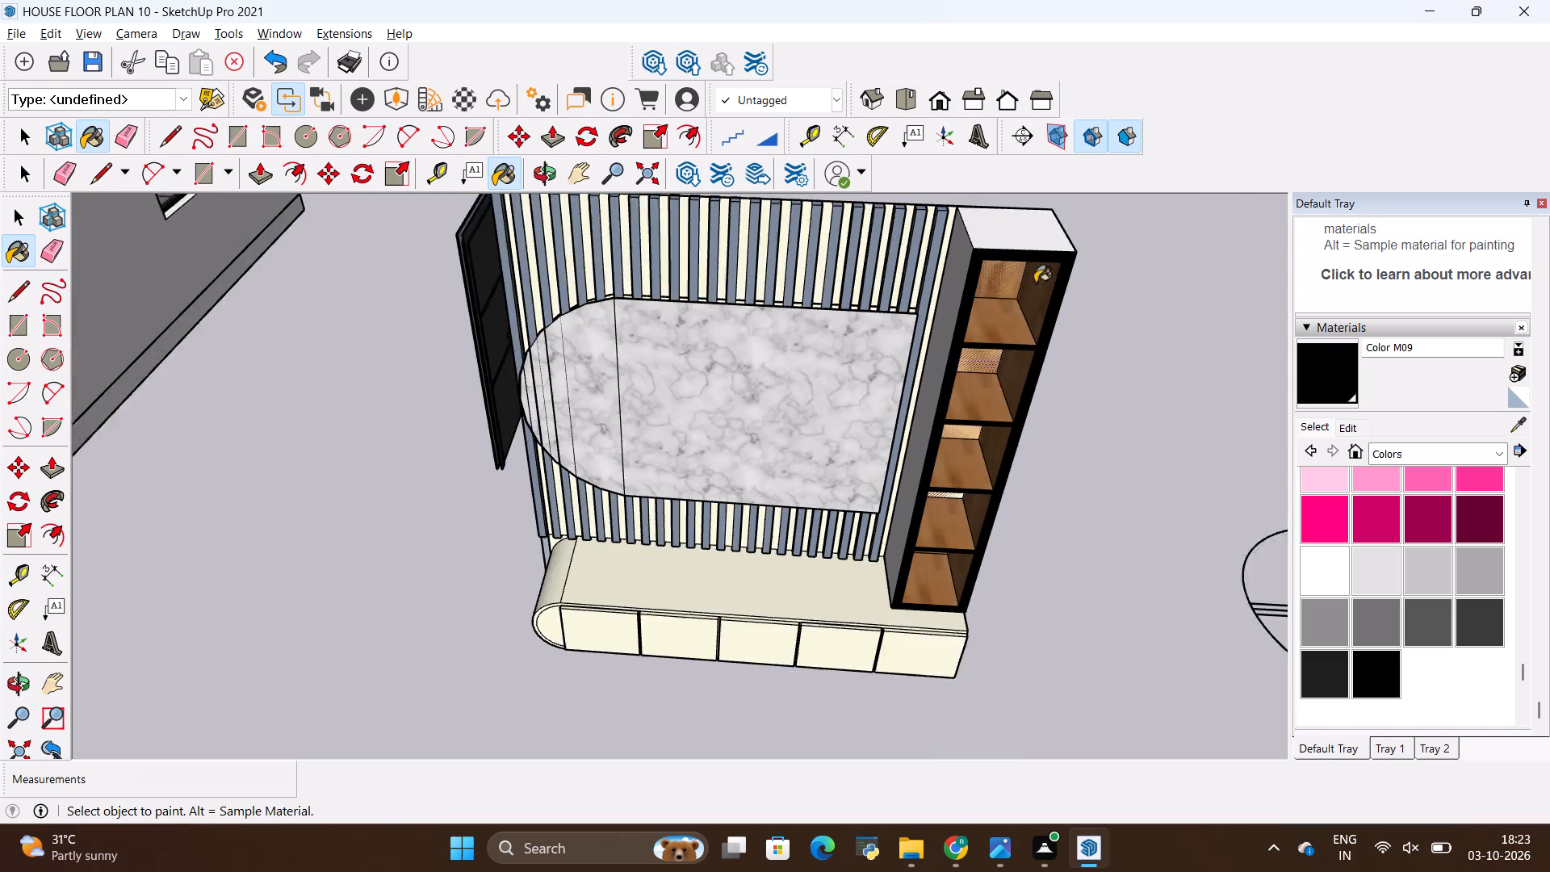
middle_drag(1193, 479, 1231, 452)
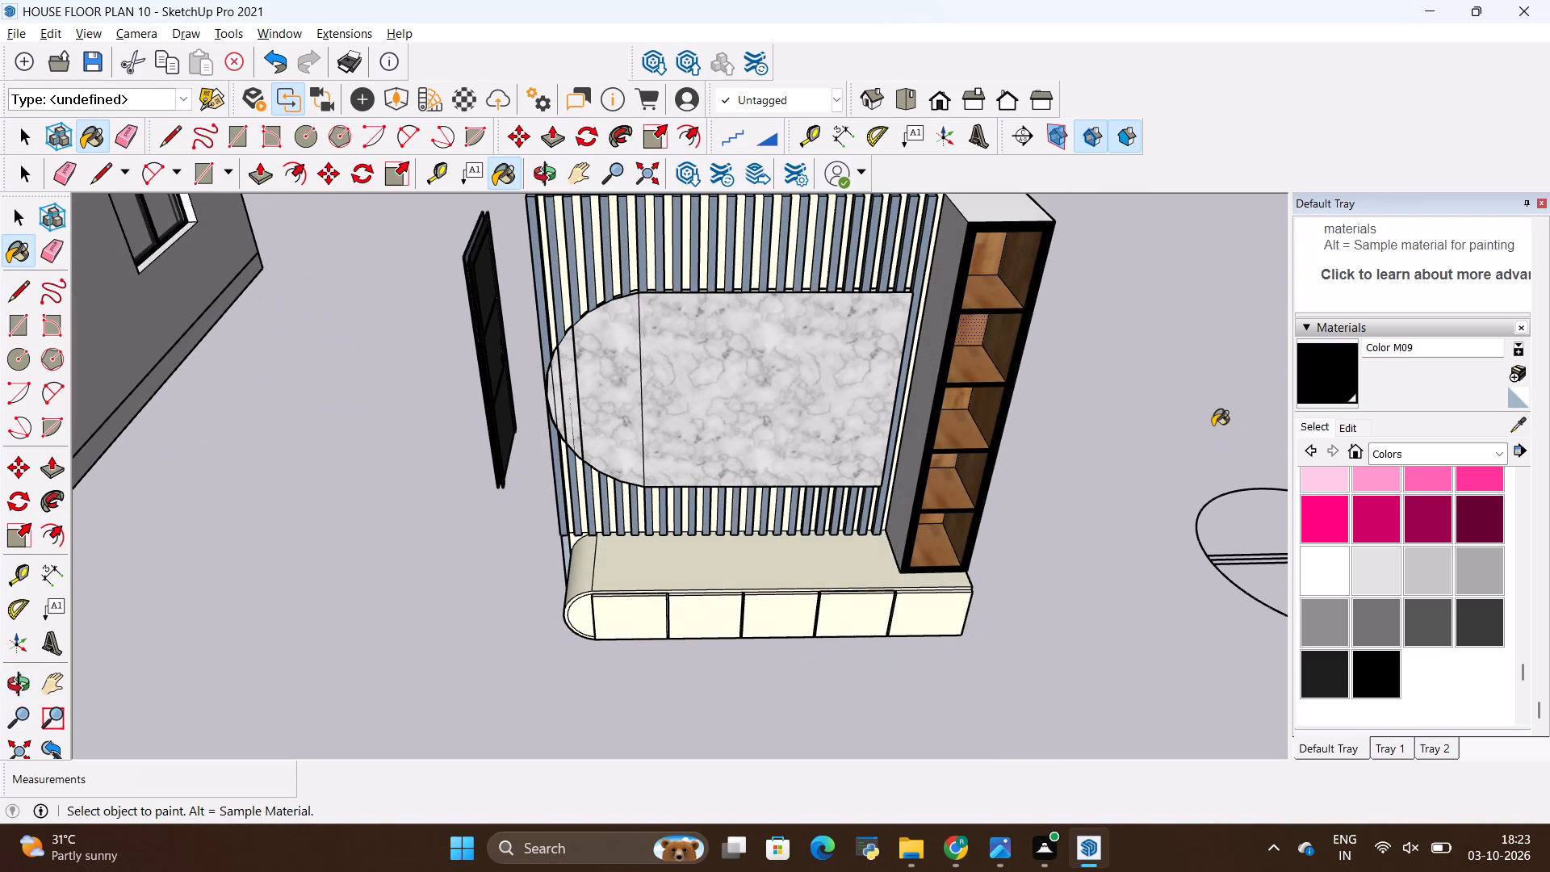
key(alt+Tab)
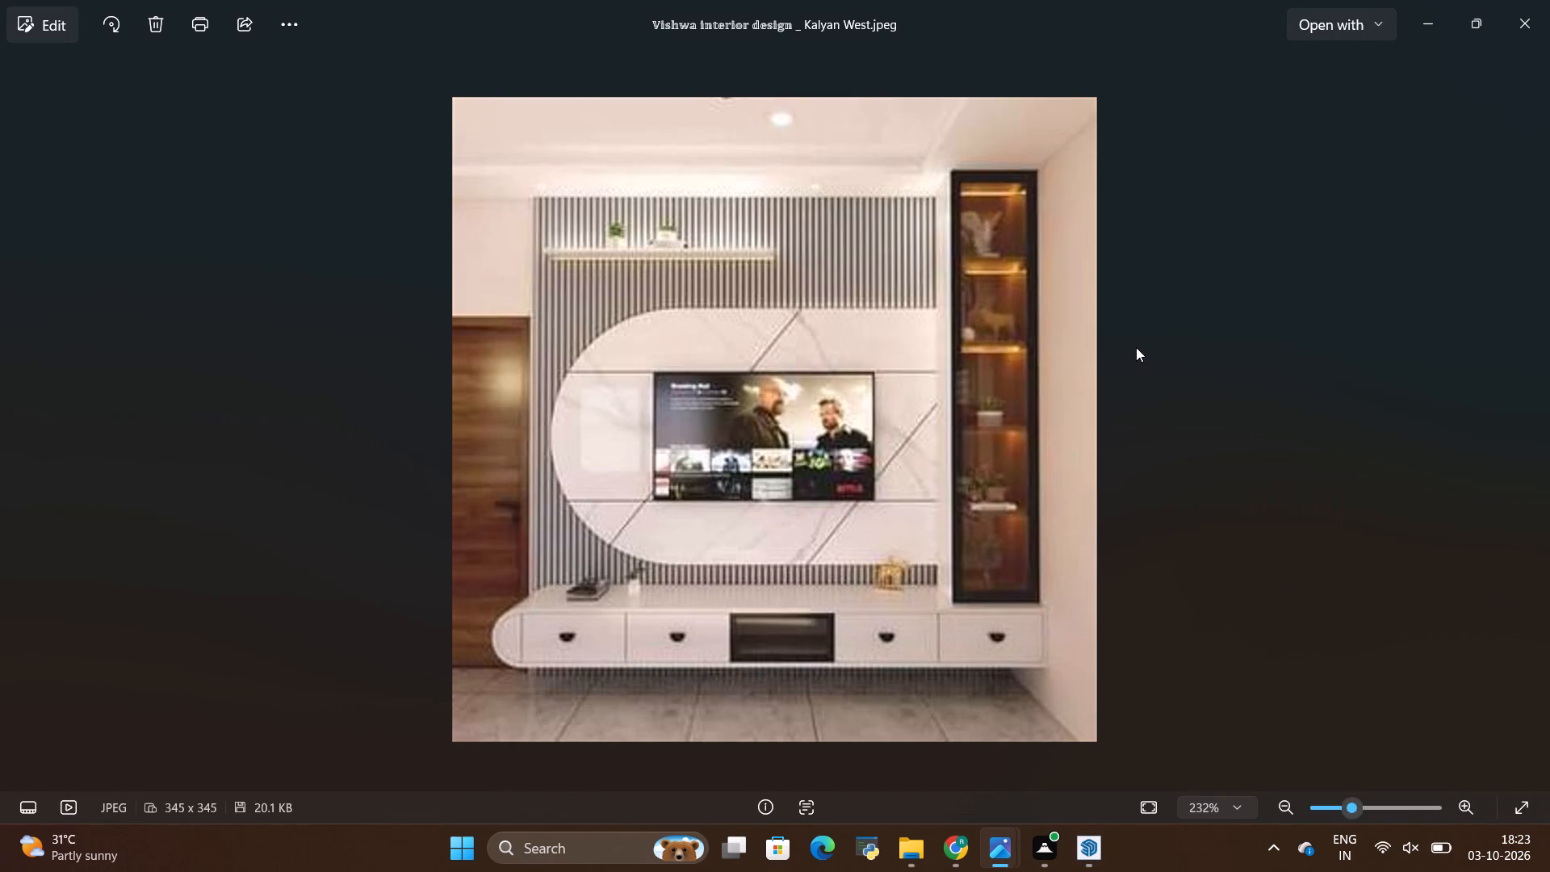
key(alt+Tab)
key(alt+Tab)
key(alt+Tab)
key(space)
drag(1054, 505, 1047, 526)
scroll(1035, 539, down, 4)
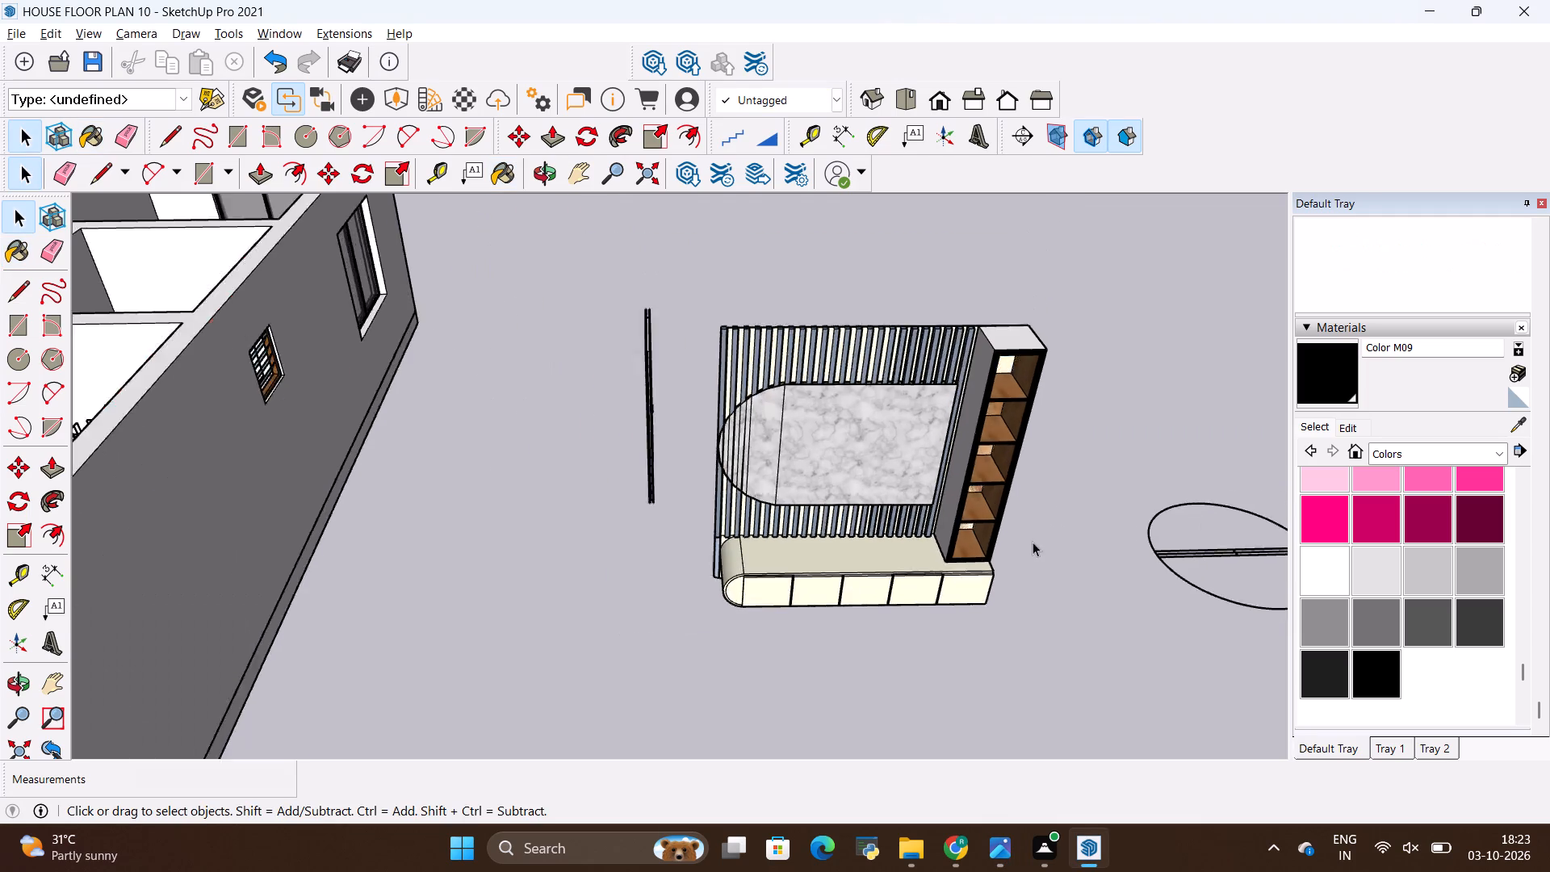
scroll(1033, 542, down, 1)
scroll(989, 382, up, 3)
scroll(975, 356, down, 3)
middle_drag(976, 510, 993, 358)
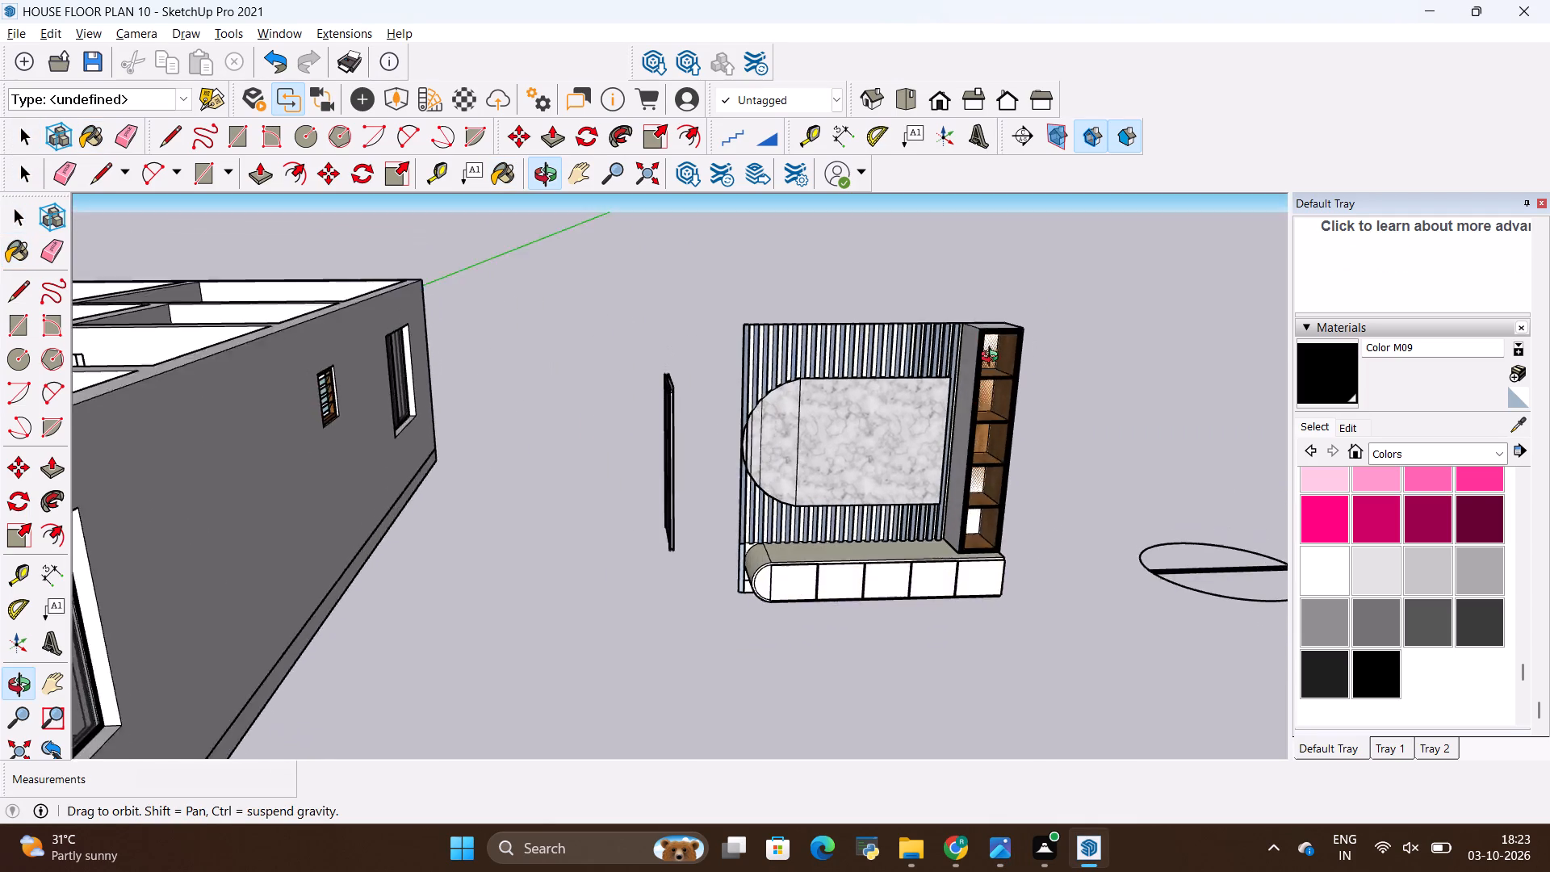
middle_drag(993, 358, 991, 335)
scroll(904, 457, up, 1)
middle_click(906, 459)
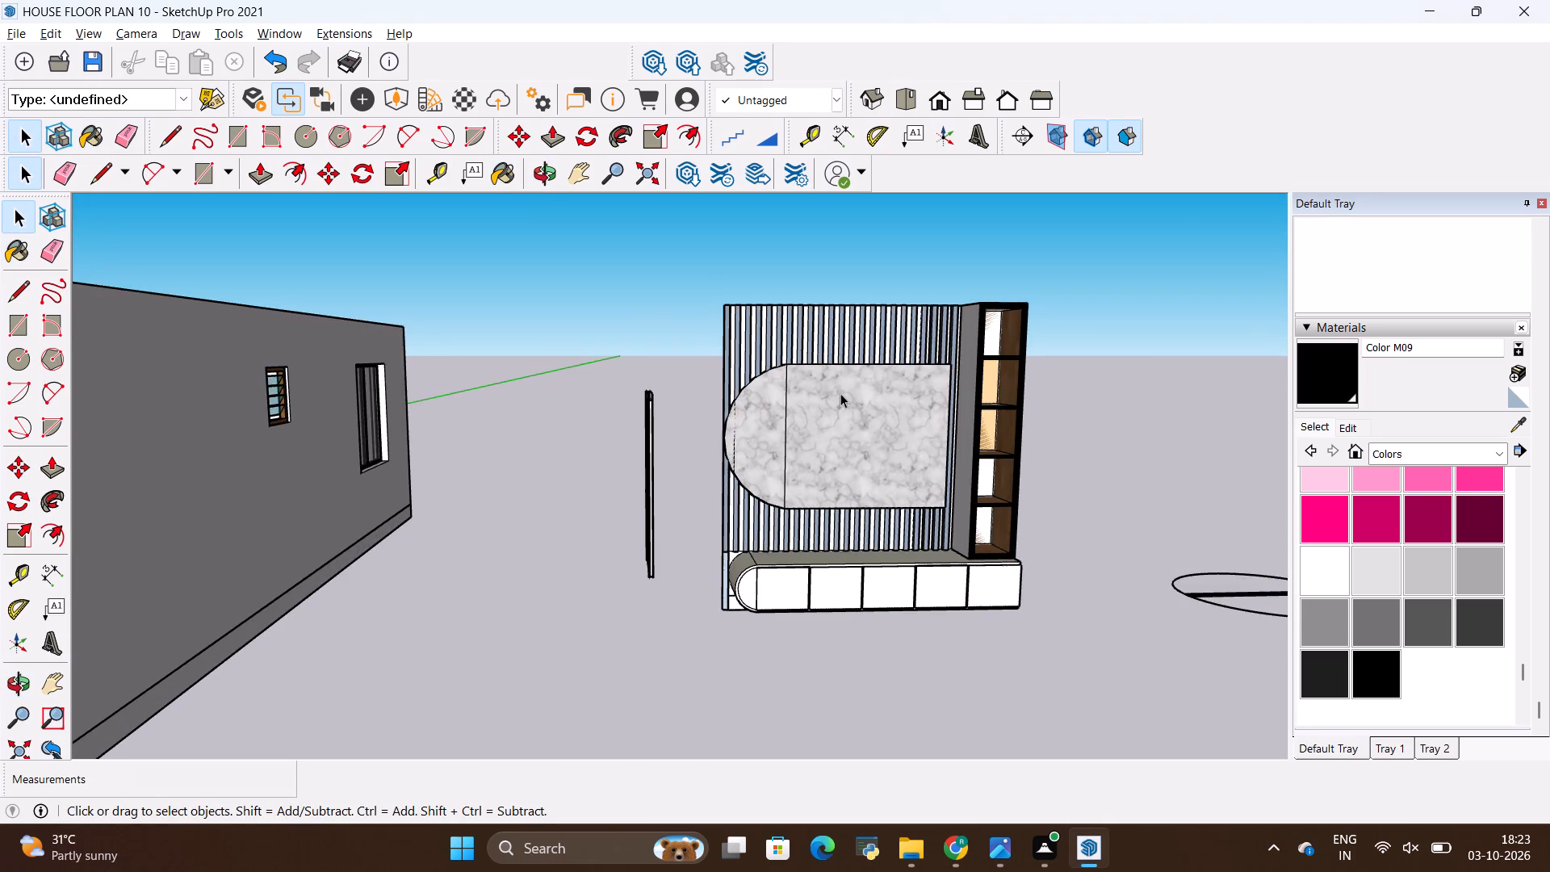
scroll(840, 393, down, 3)
Group all parts of the TV wall unit: slatted panel, marble panel, base cabinet and tall shelf.
key(space)
key(space)
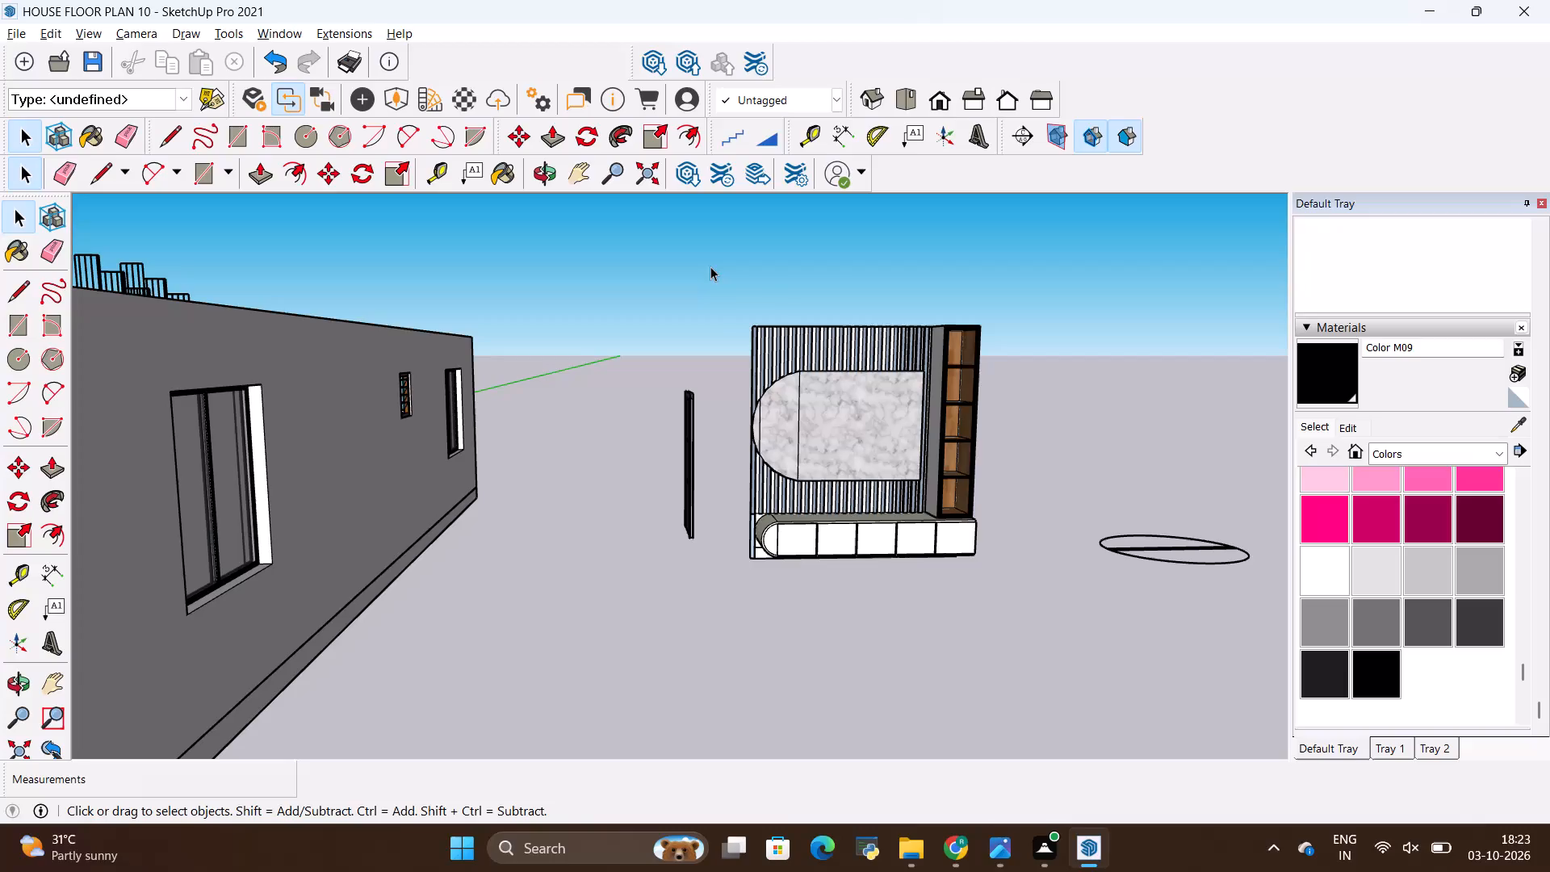
drag(711, 265, 1051, 635)
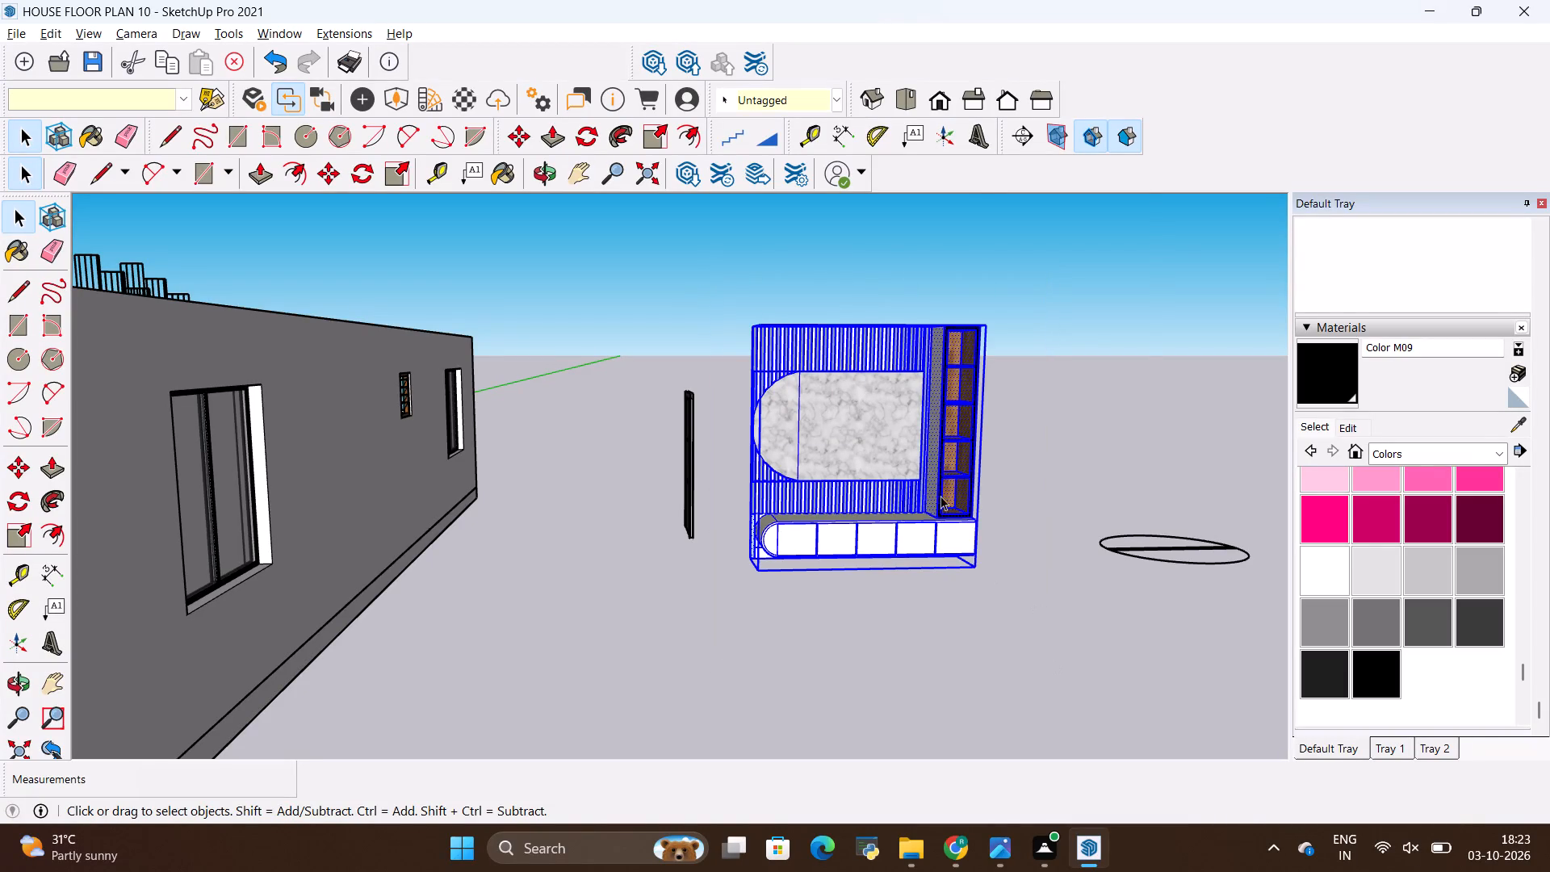
right_click(940, 496)
click(1033, 333)
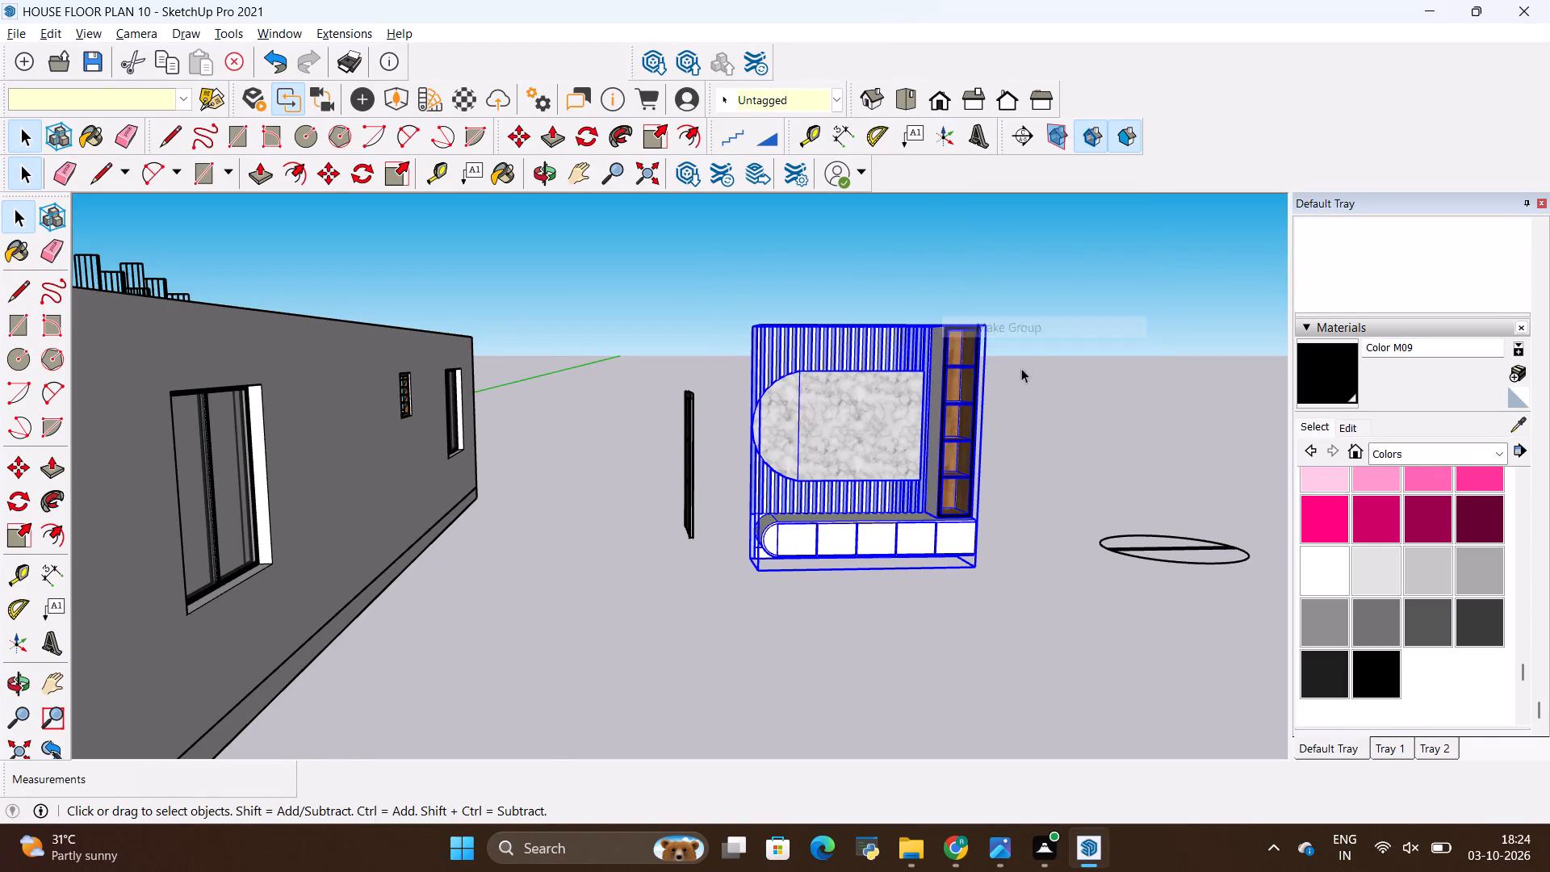
Move the TV unit group by its top corner about 40' 4" into the house, against the partition wall in the room beside the staircase.
middle_drag(1021, 394, 1012, 614)
scroll(661, 313, up, 4)
scroll(886, 301, down, 3)
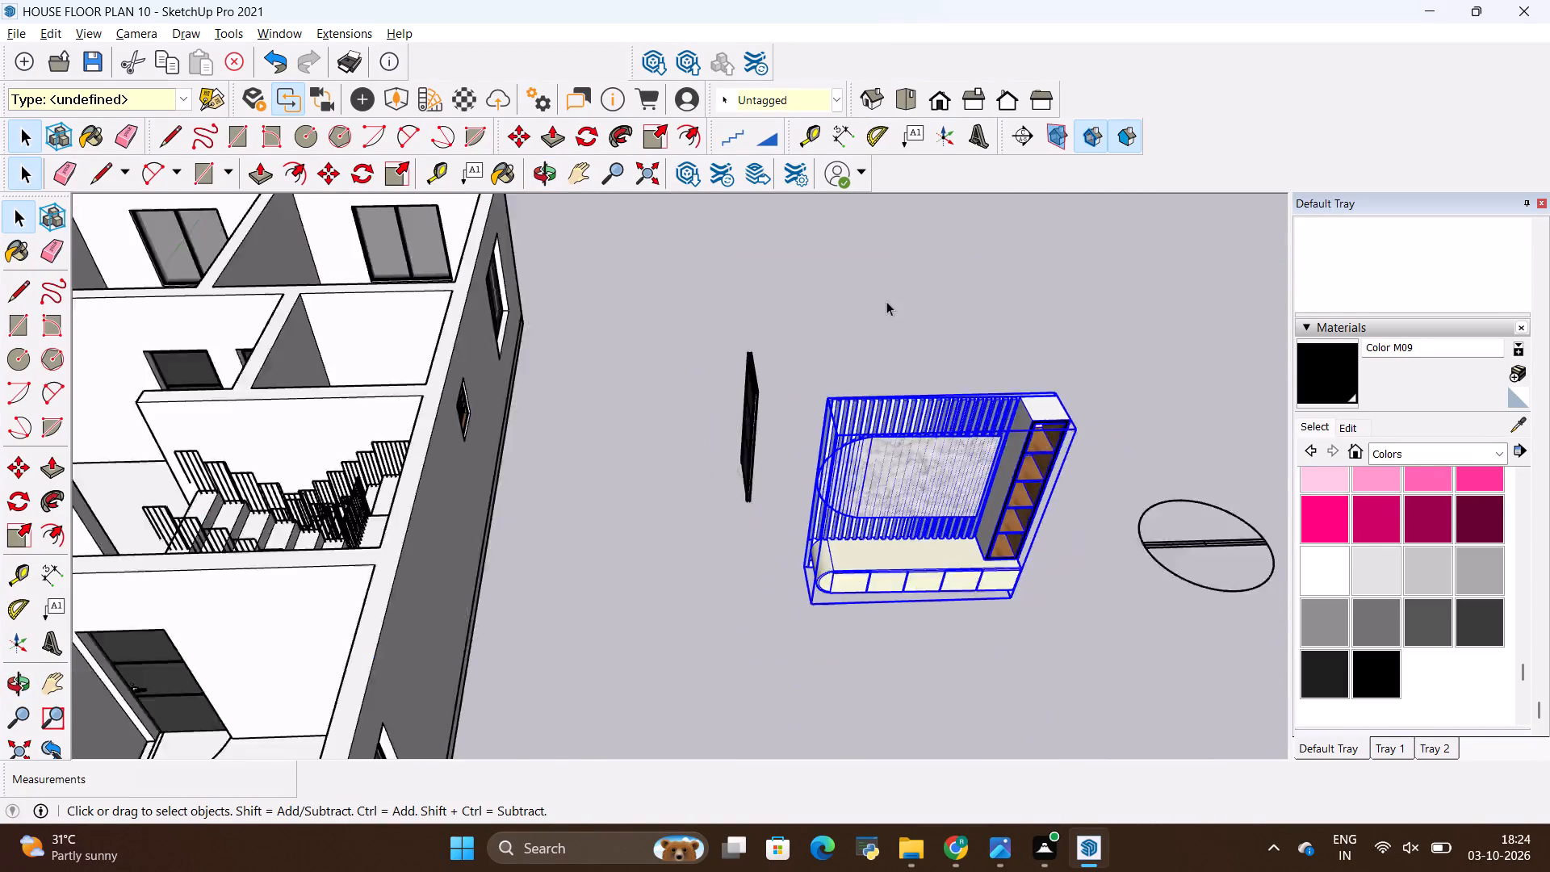
scroll(886, 301, down, 8)
scroll(898, 287, up, 15)
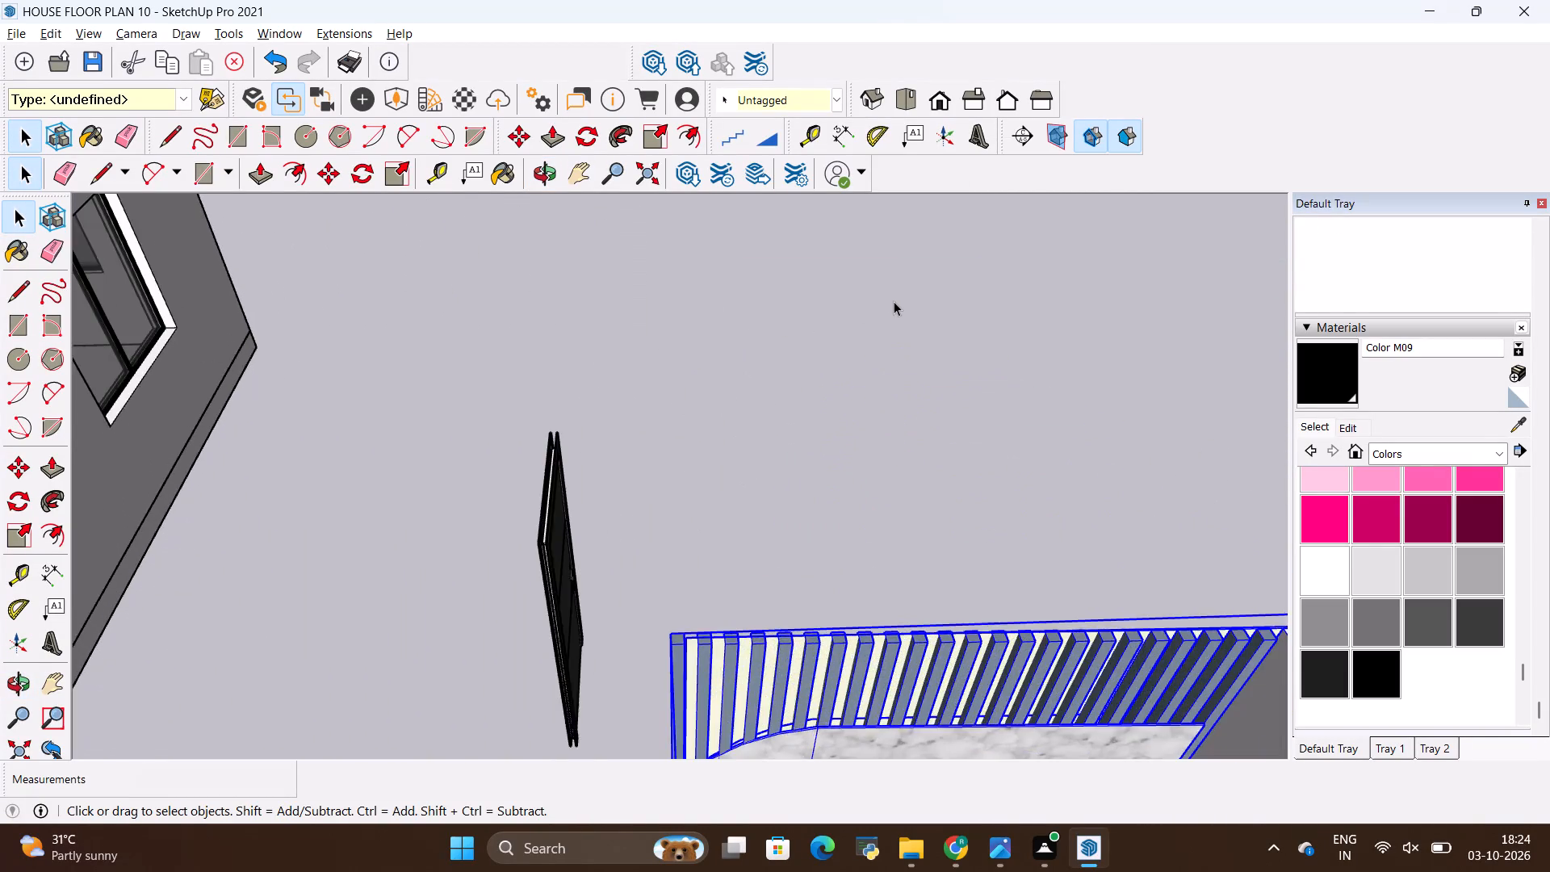
scroll(876, 304, down, 3)
key(m)
scroll(795, 438, up, 4)
scroll(755, 507, up, 2)
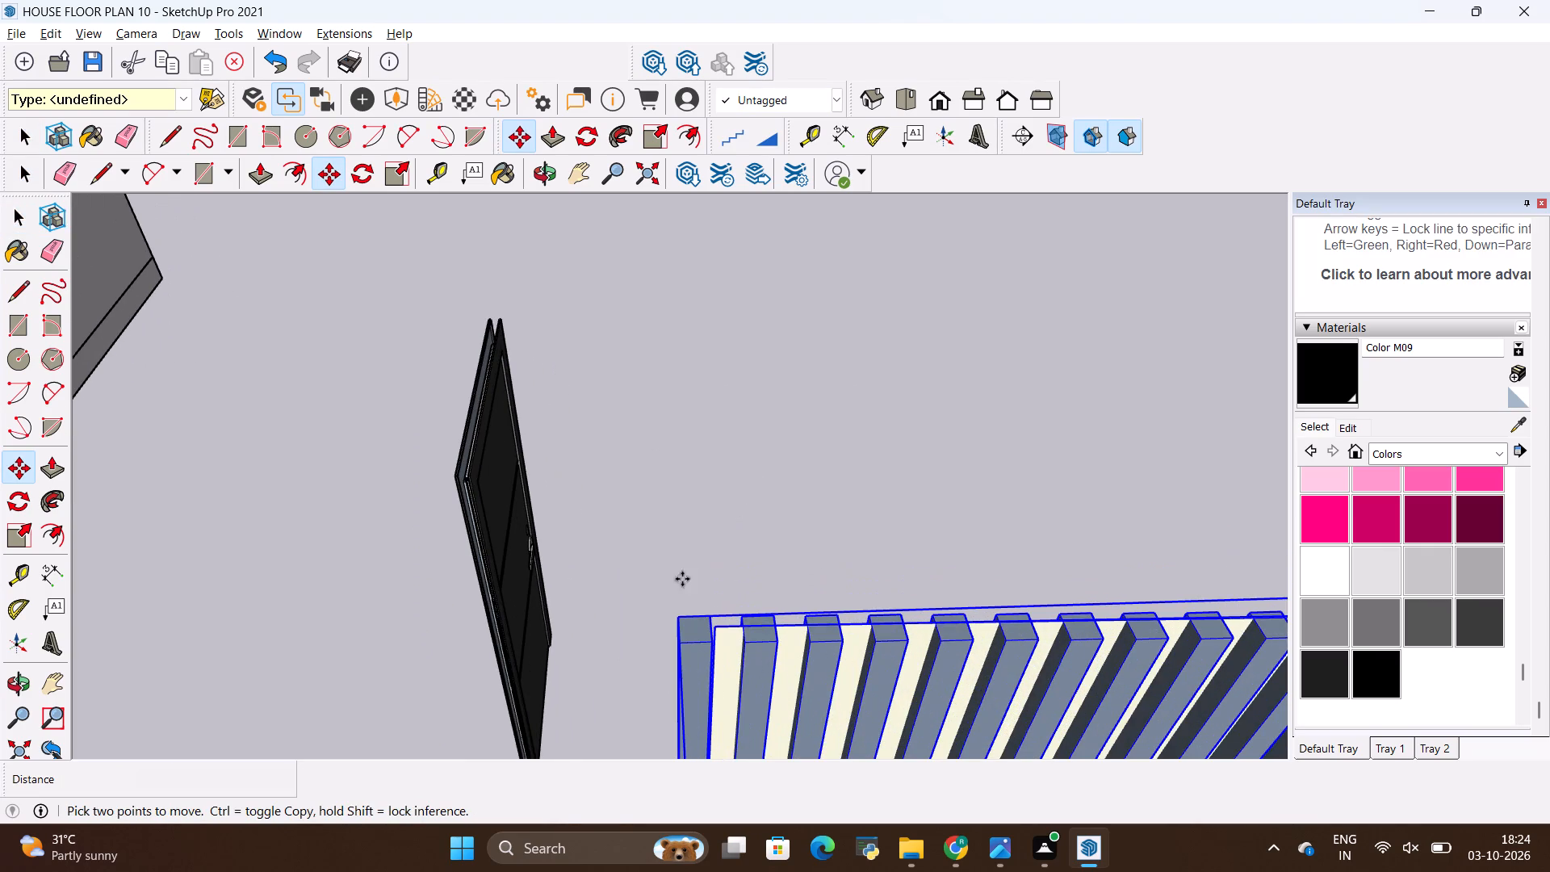
drag(675, 612, 682, 607)
scroll(836, 393, down, 20)
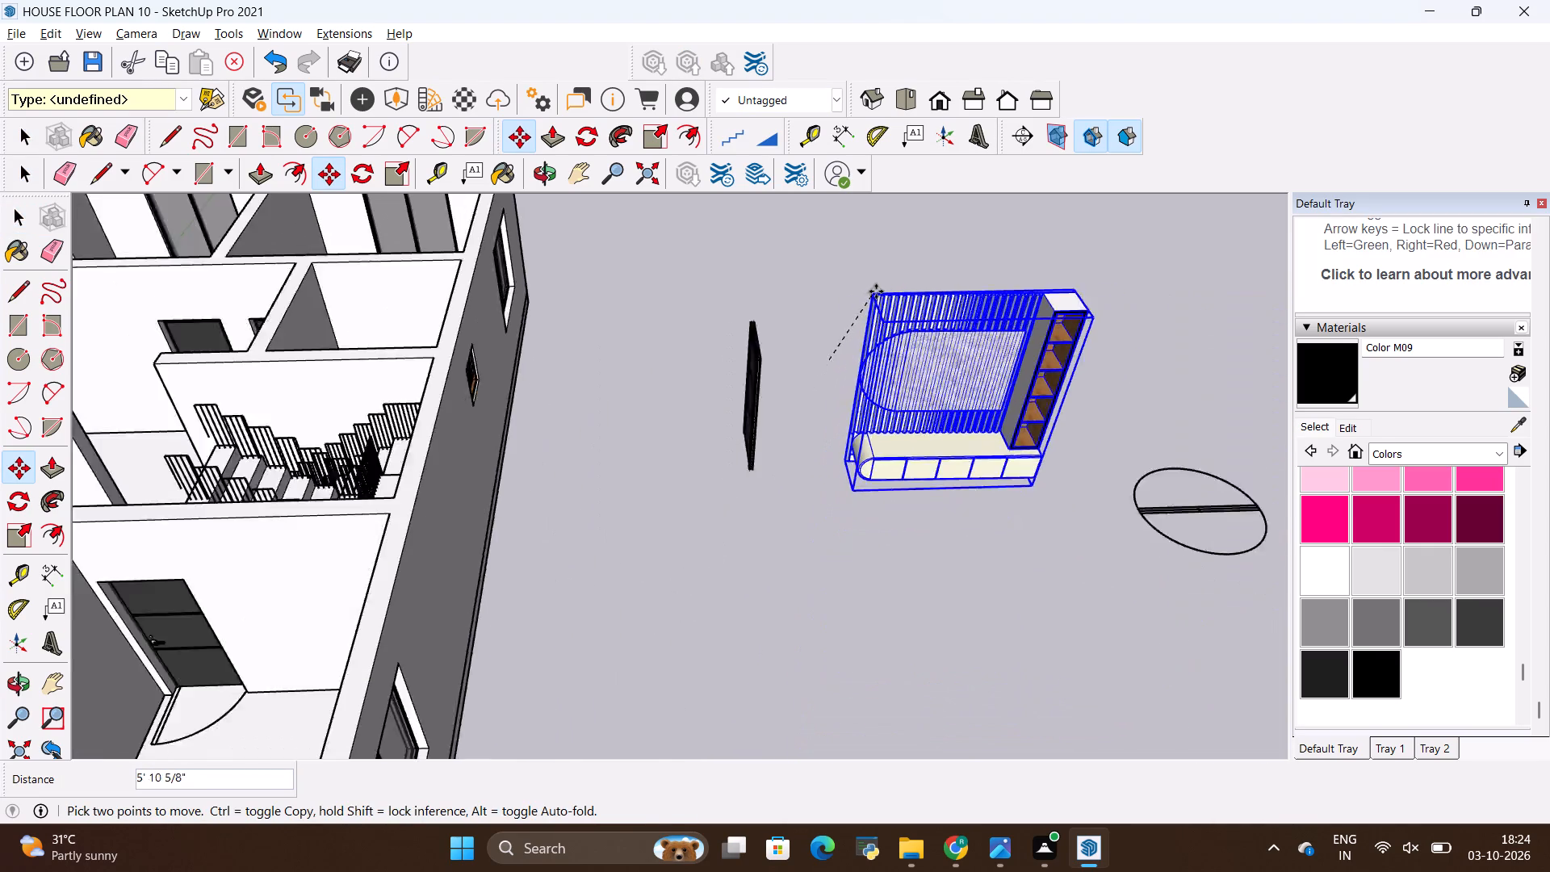
scroll(876, 291, down, 5)
scroll(198, 229, up, 12)
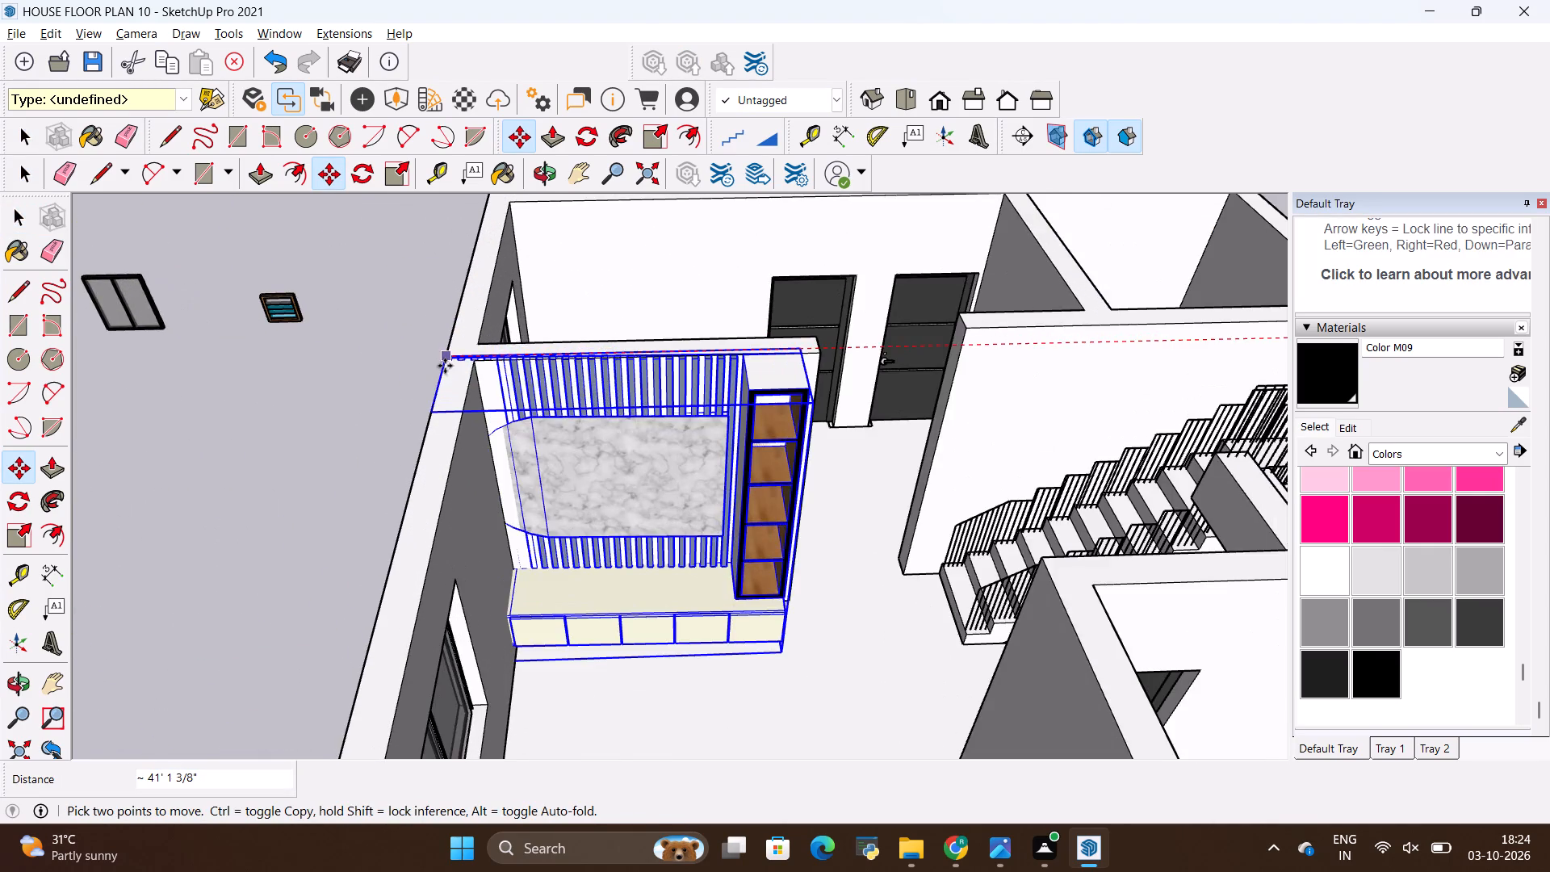
scroll(456, 371, up, 4)
click(477, 357)
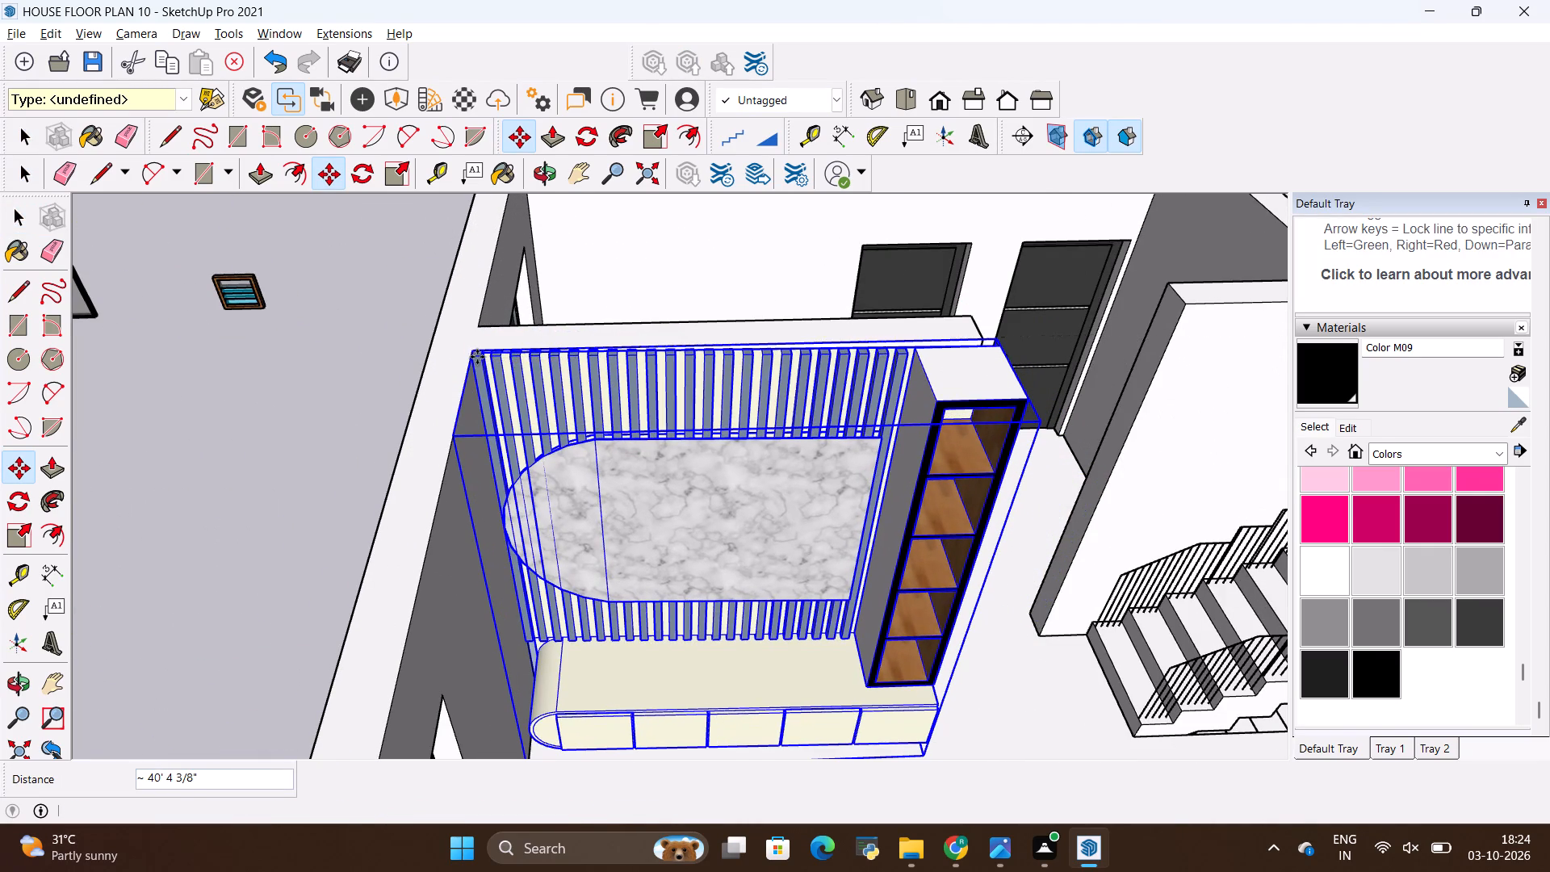
scroll(582, 306, up, 8)
scroll(584, 333, down, 12)
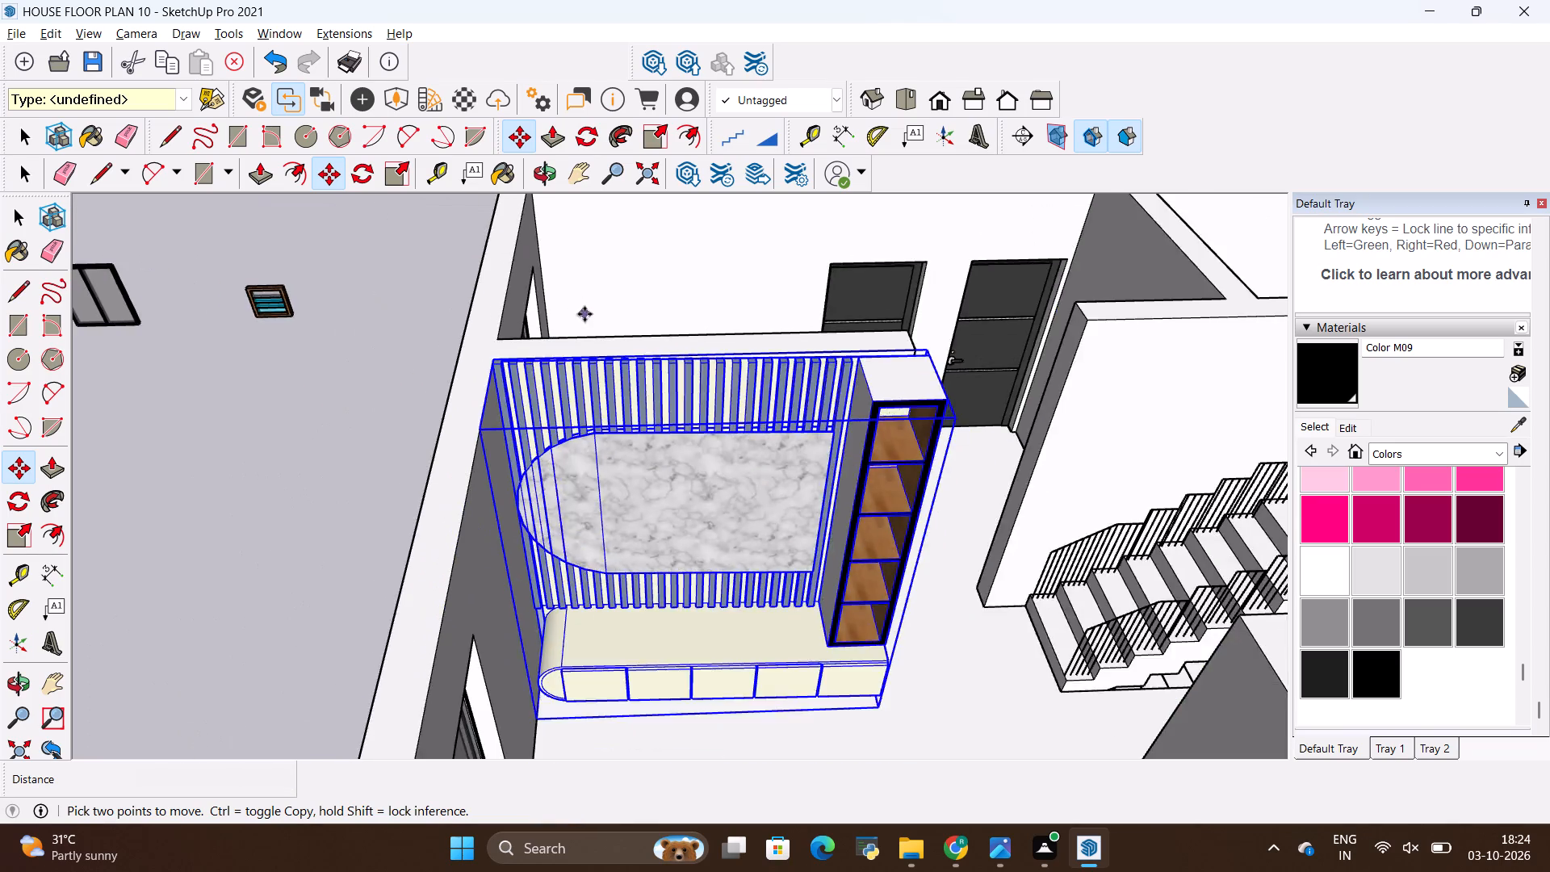
scroll(584, 314, down, 3)
key(space)
click(481, 388)
Examine the placed TV unit up close inside the room and within the whole house from above.
middle_drag(762, 556, 559, 438)
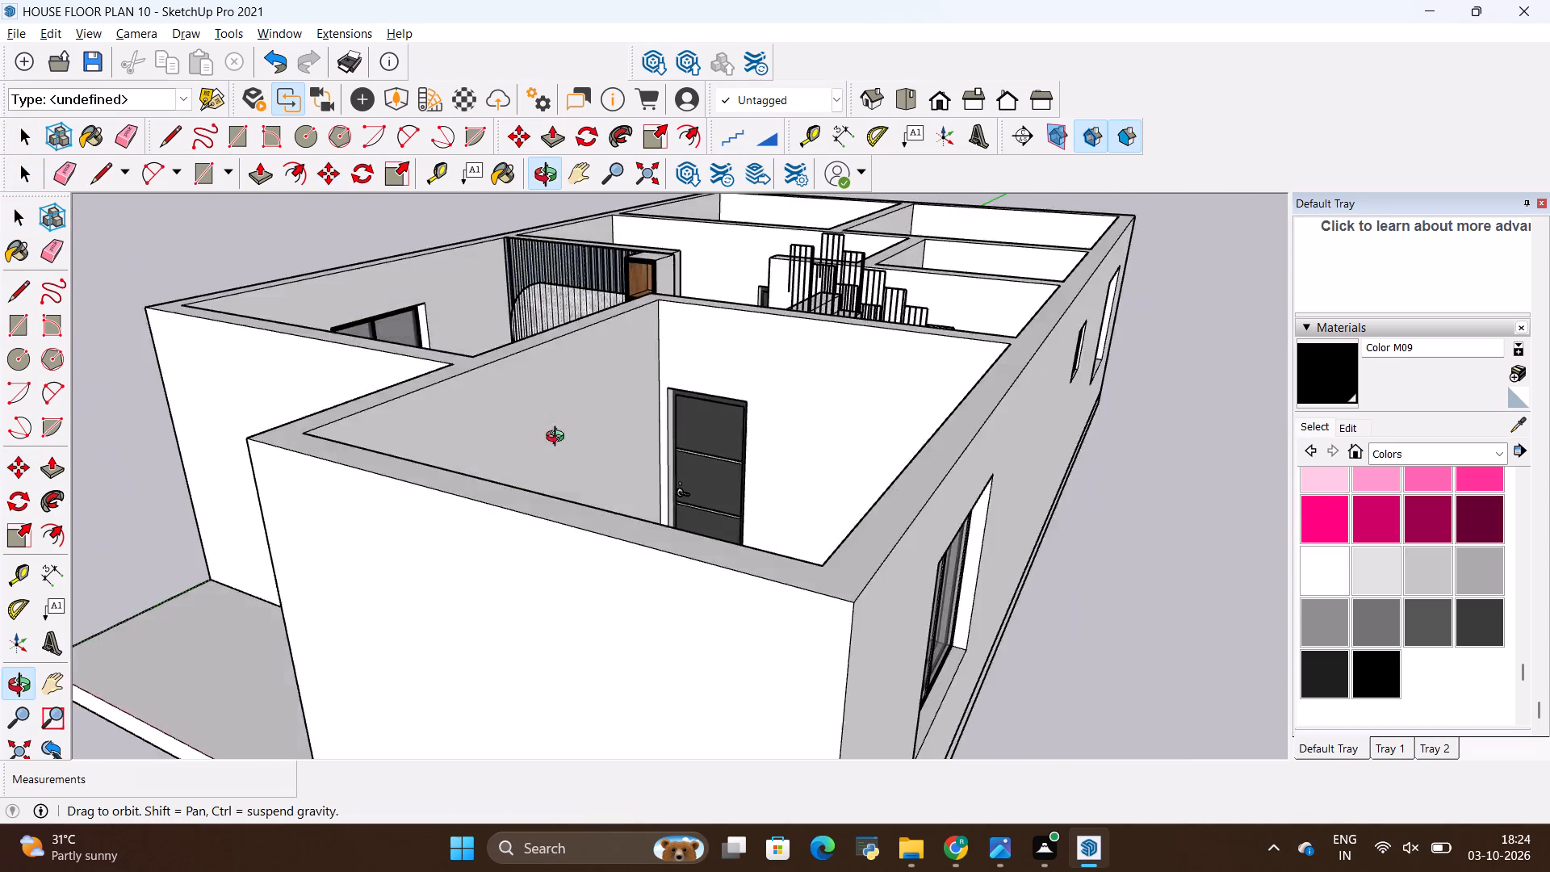
middle_drag(559, 438, 773, 635)
scroll(706, 450, up, 4)
middle_drag(723, 498, 732, 388)
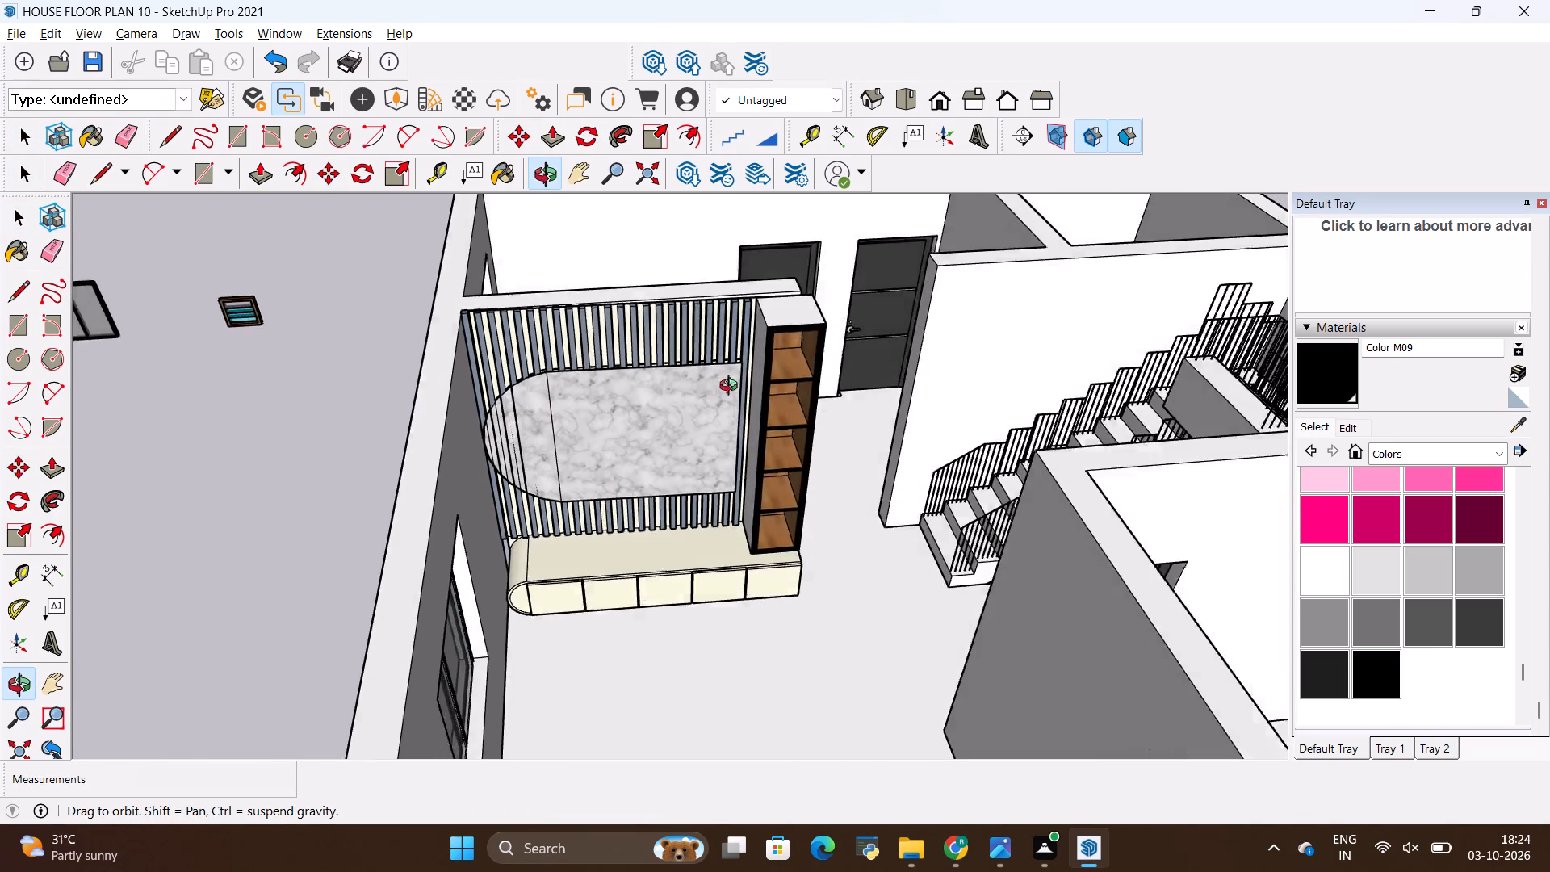
middle_drag(732, 388, 723, 337)
scroll(657, 275, up, 4)
middle_drag(712, 383, 702, 334)
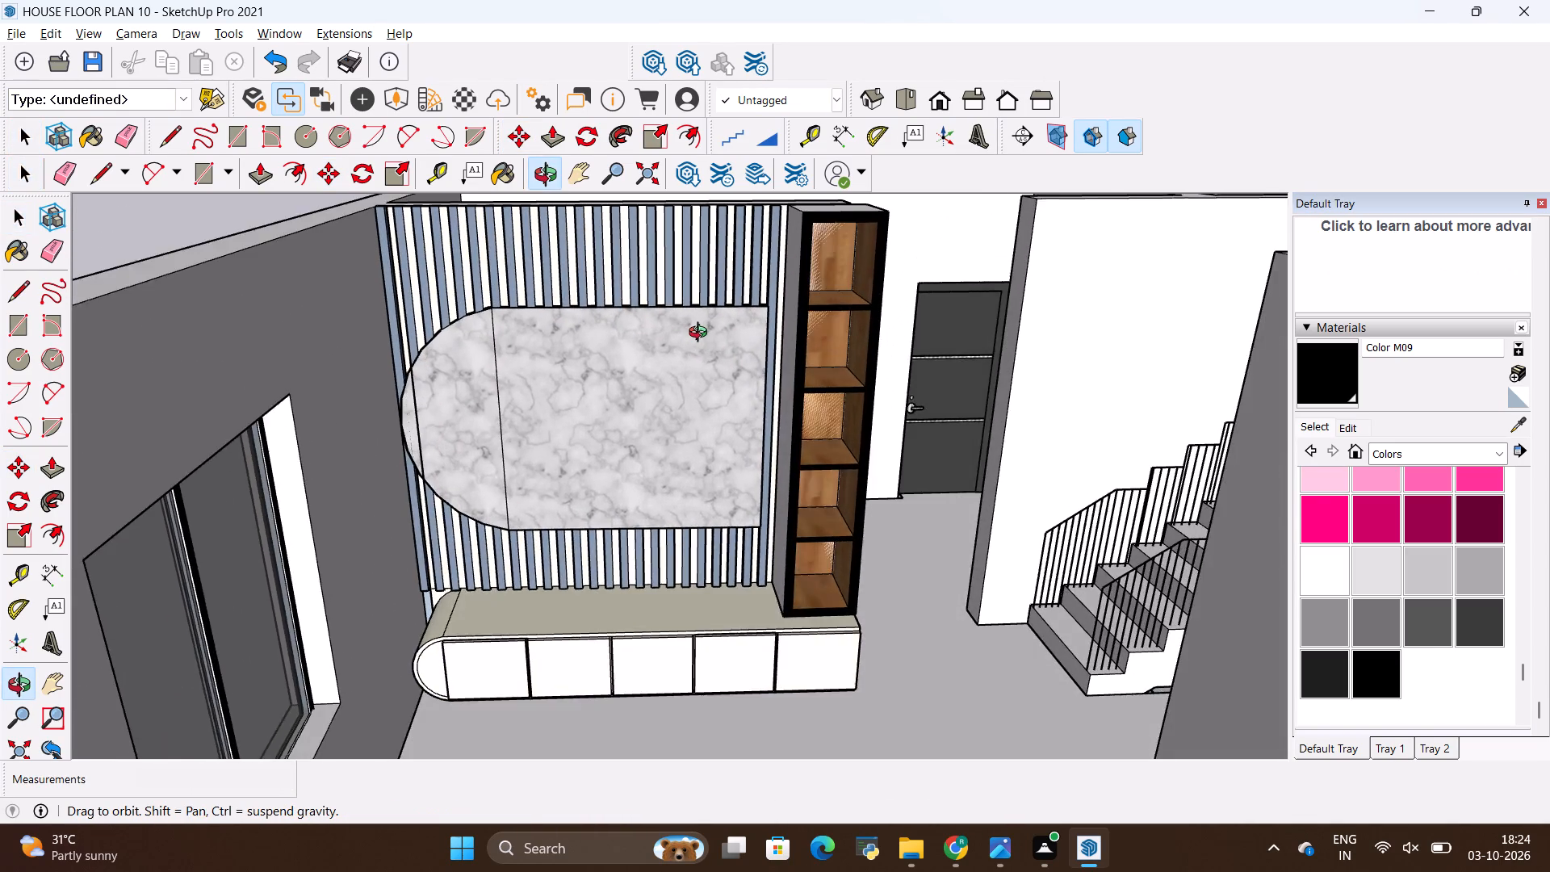
middle_drag(702, 334, 700, 378)
scroll(671, 241, up, 2)
middle_drag(704, 325, 702, 219)
scroll(699, 333, up, 1)
middle_drag(699, 333, 696, 293)
middle_drag(693, 293, 679, 277)
shift+middle_drag(752, 518, 746, 511)
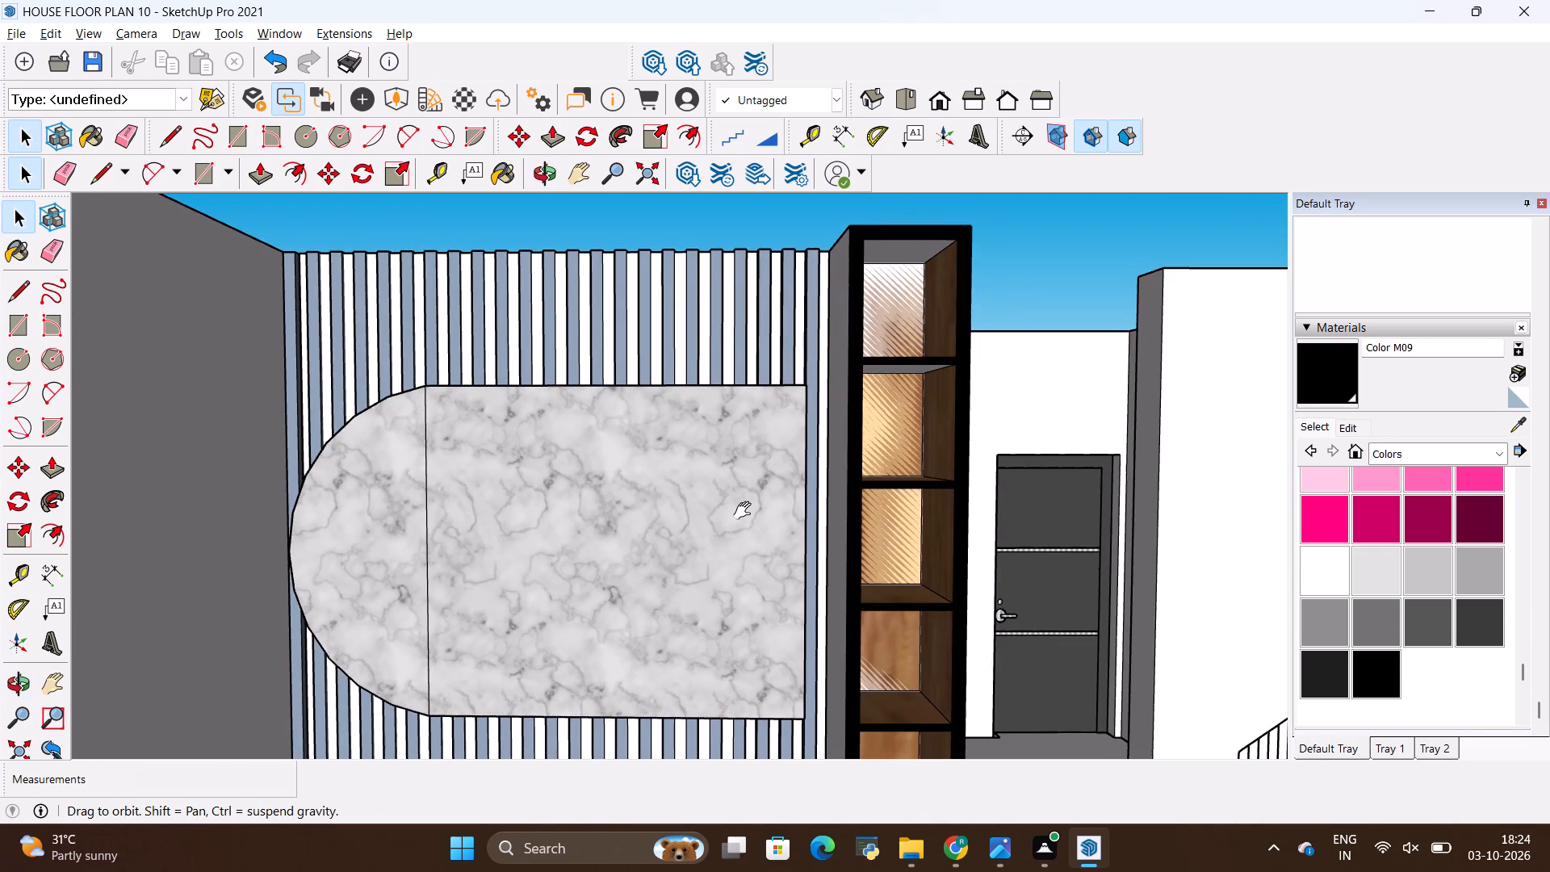
shift+middle_drag(746, 511, 708, 369)
scroll(702, 373, down, 1)
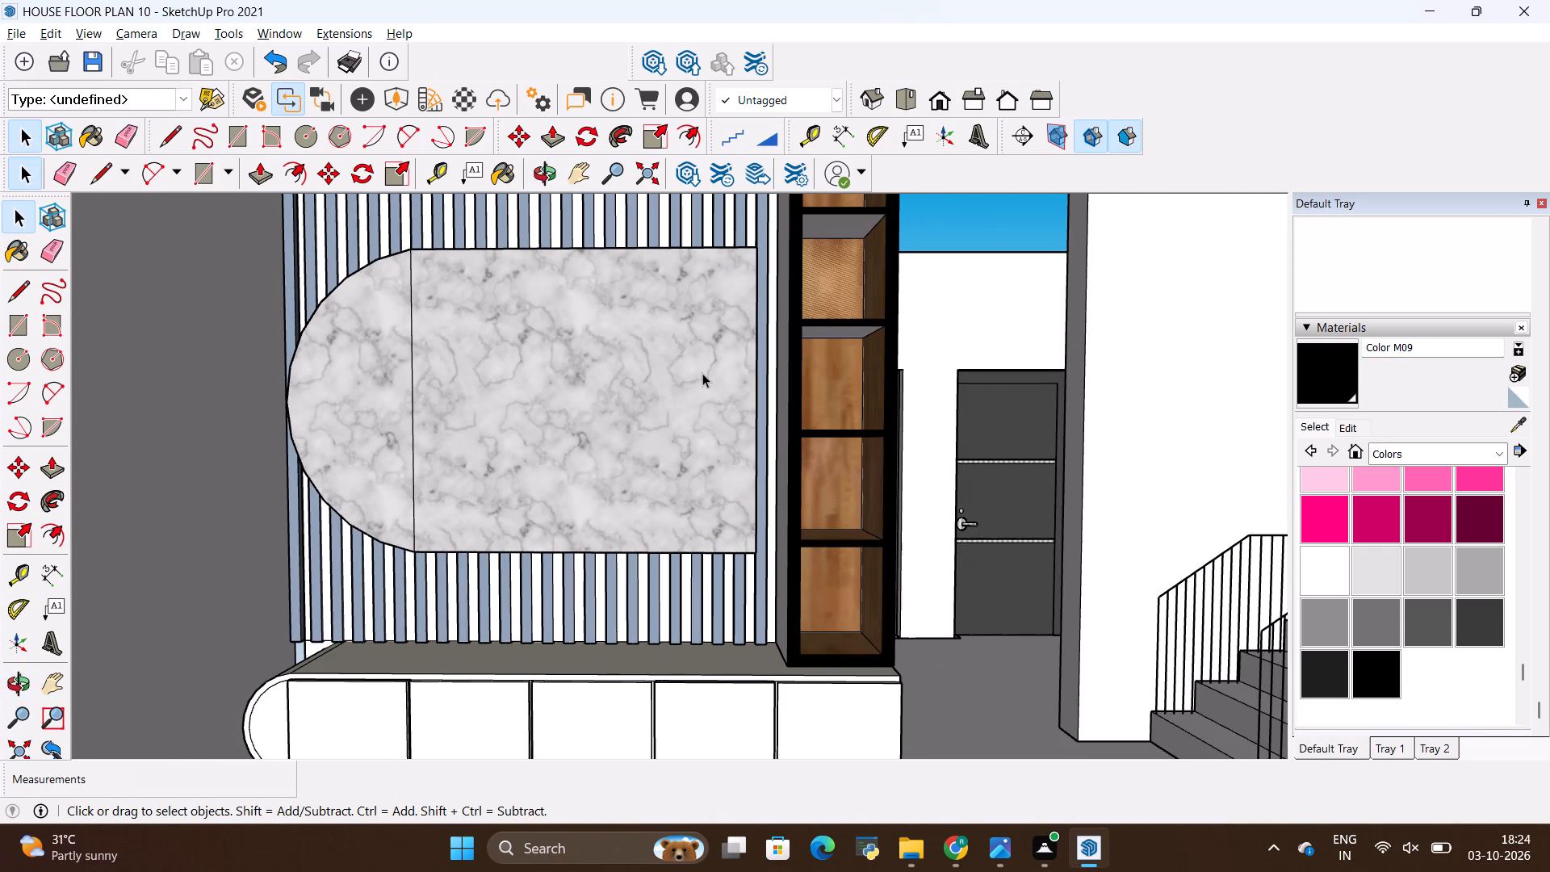
scroll(702, 373, down, 1)
middle_drag(761, 467, 739, 531)
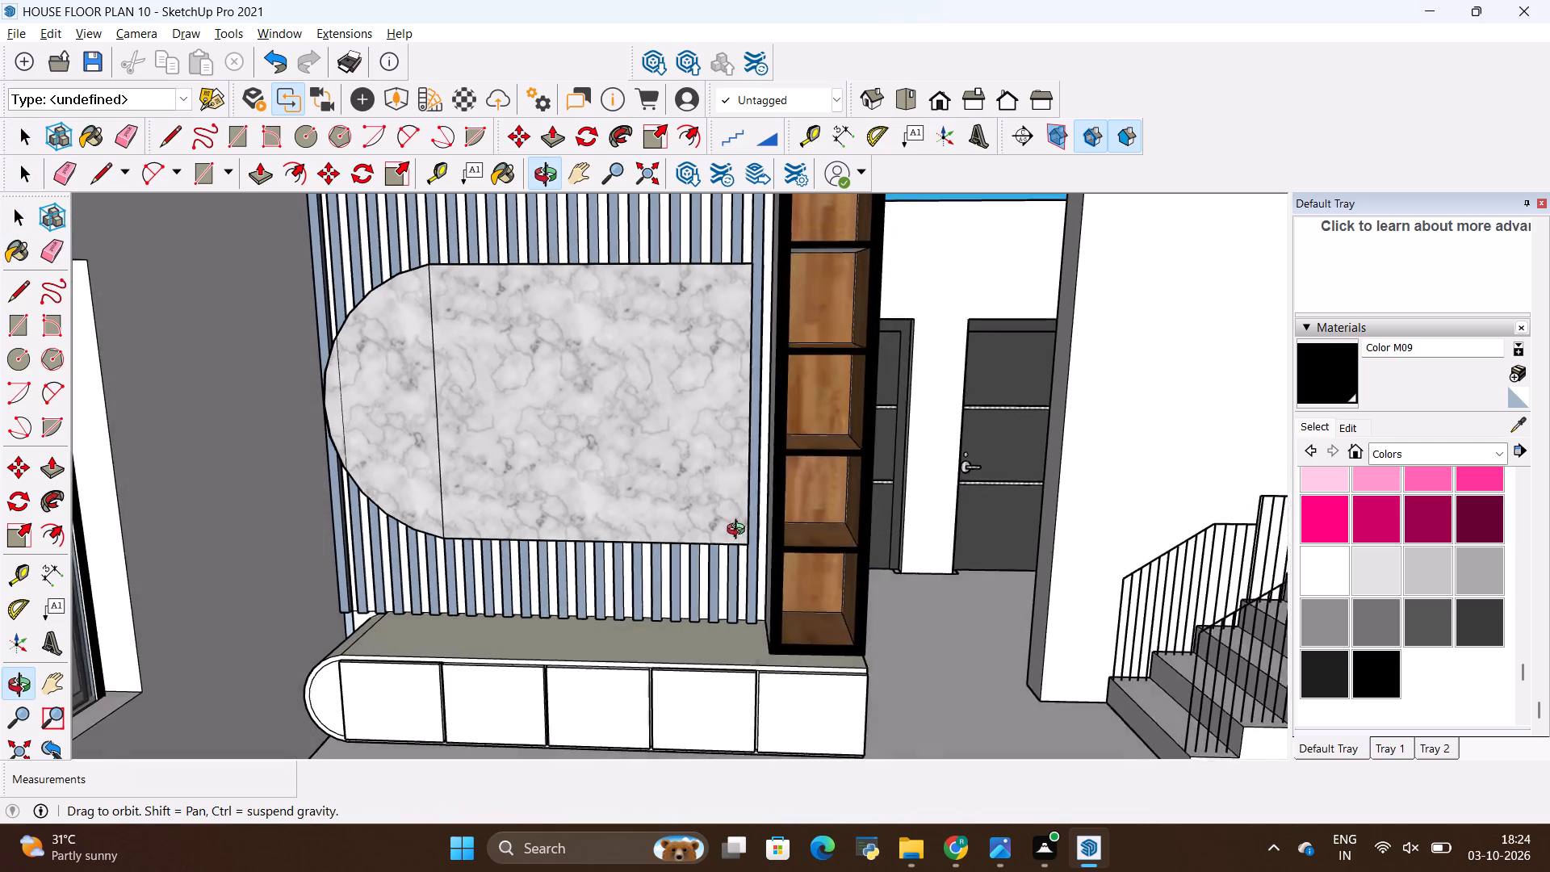
middle_drag(739, 531, 698, 540)
shift+scroll(694, 530, down, 1)
shift+scroll(694, 530, up, 2)
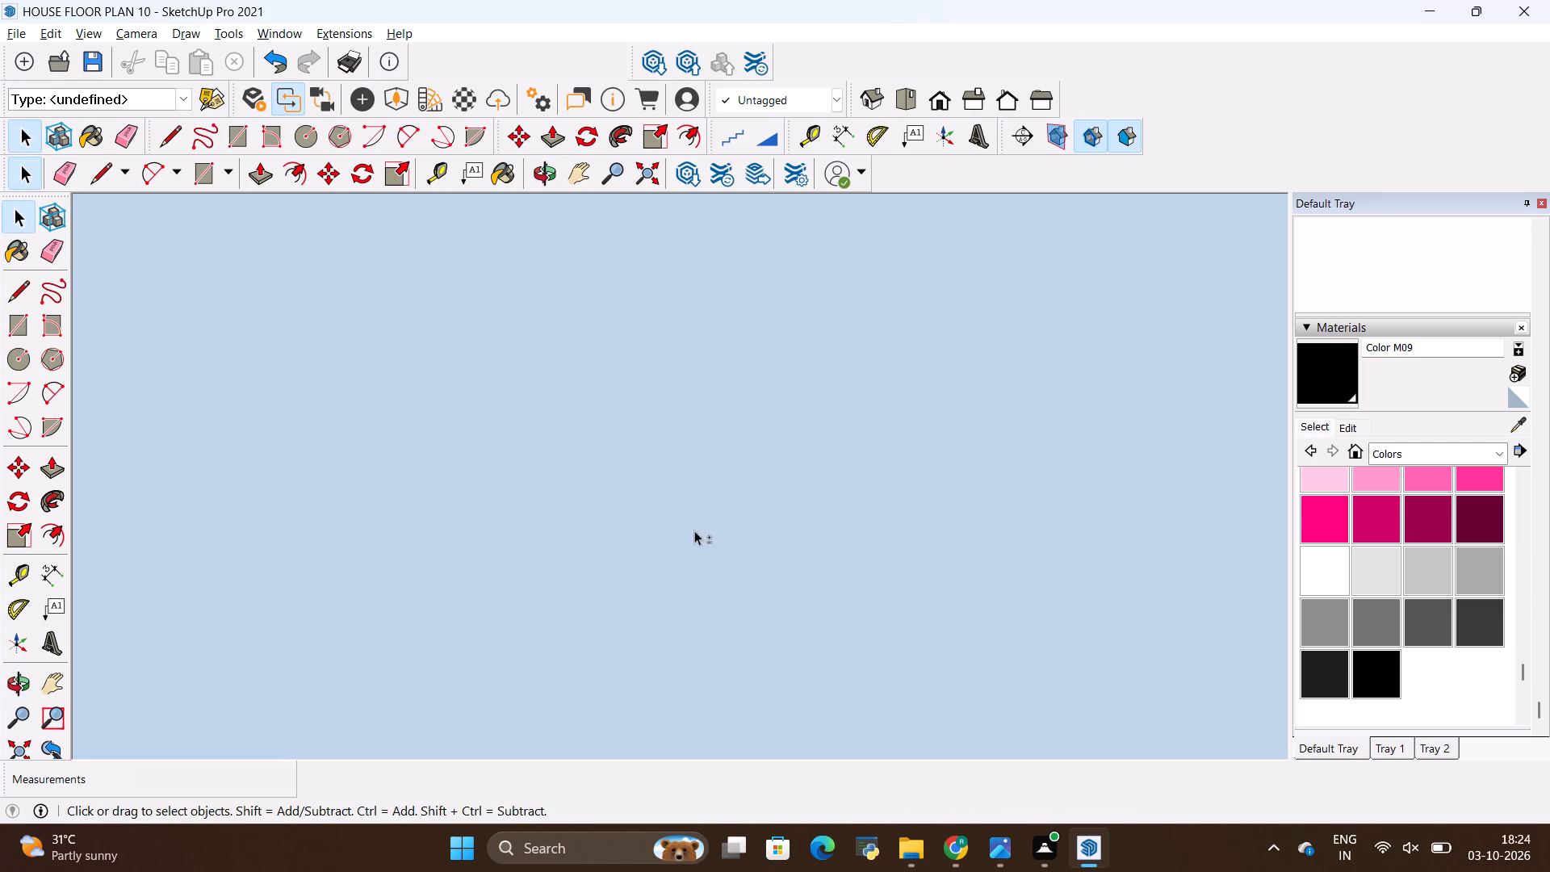
scroll(763, 653, down, 2)
middle_drag(625, 381, 914, 761)
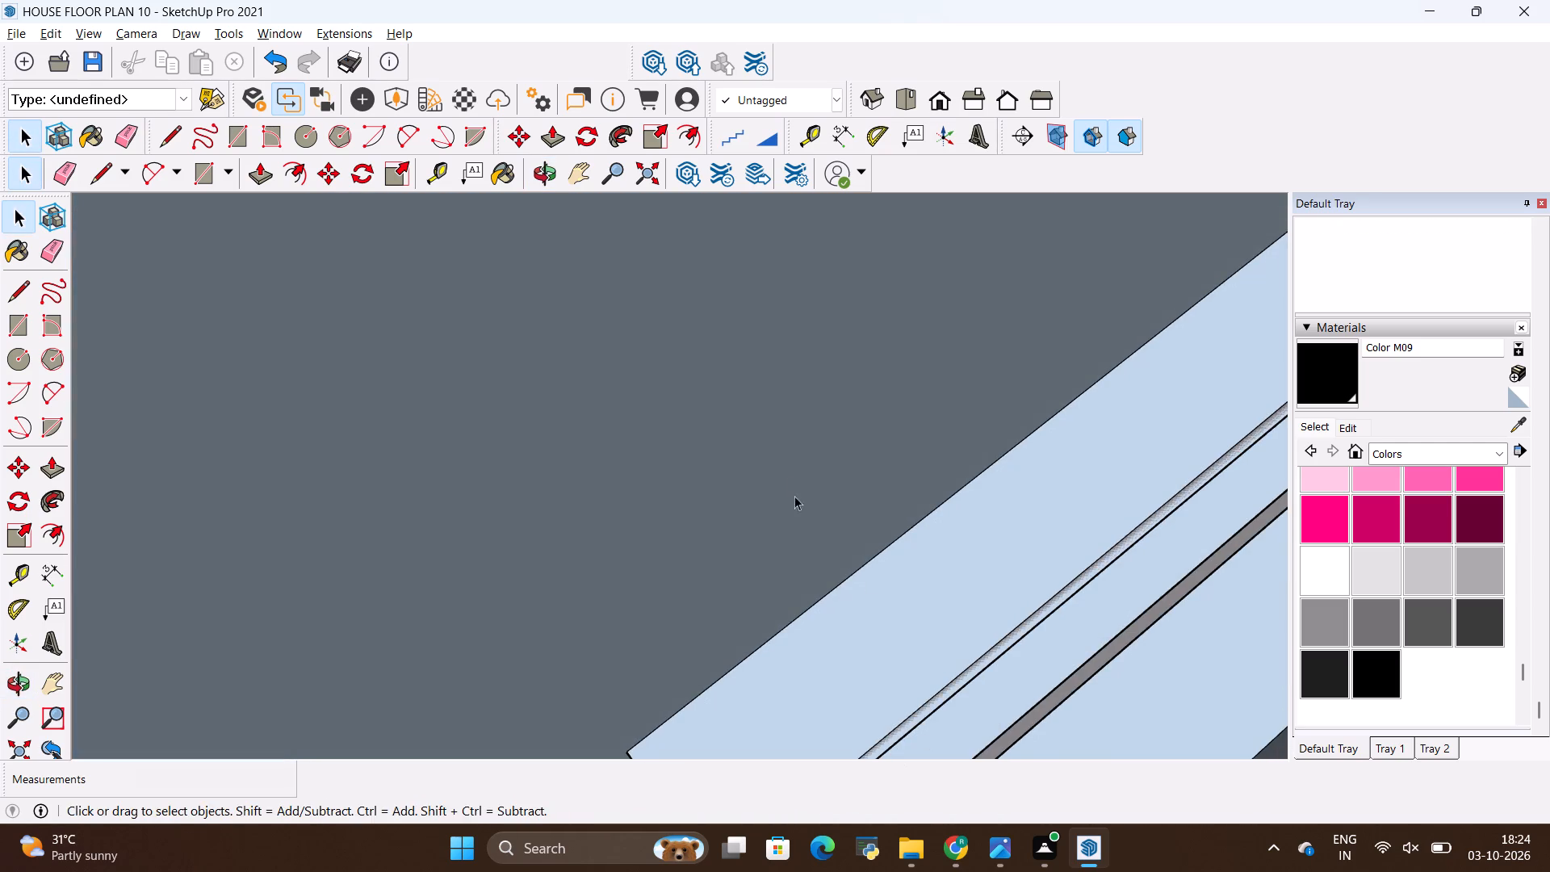
middle_drag(835, 560, 889, 652)
scroll(907, 599, down, 20)
scroll(907, 599, down, 1)
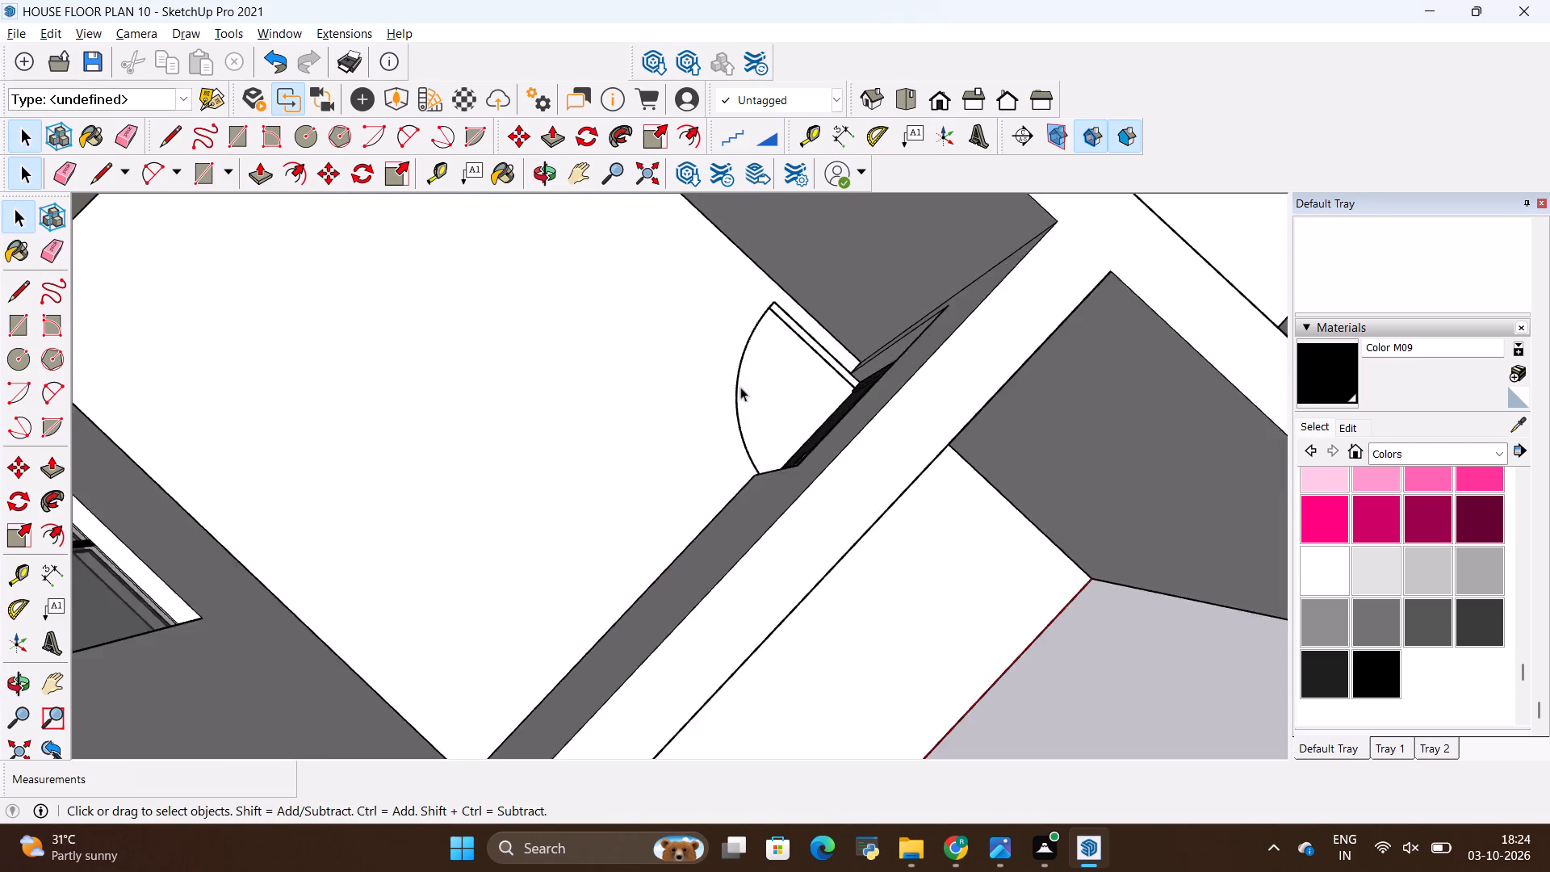
scroll(740, 387, down, 12)
middle_drag(1111, 576, 501, 326)
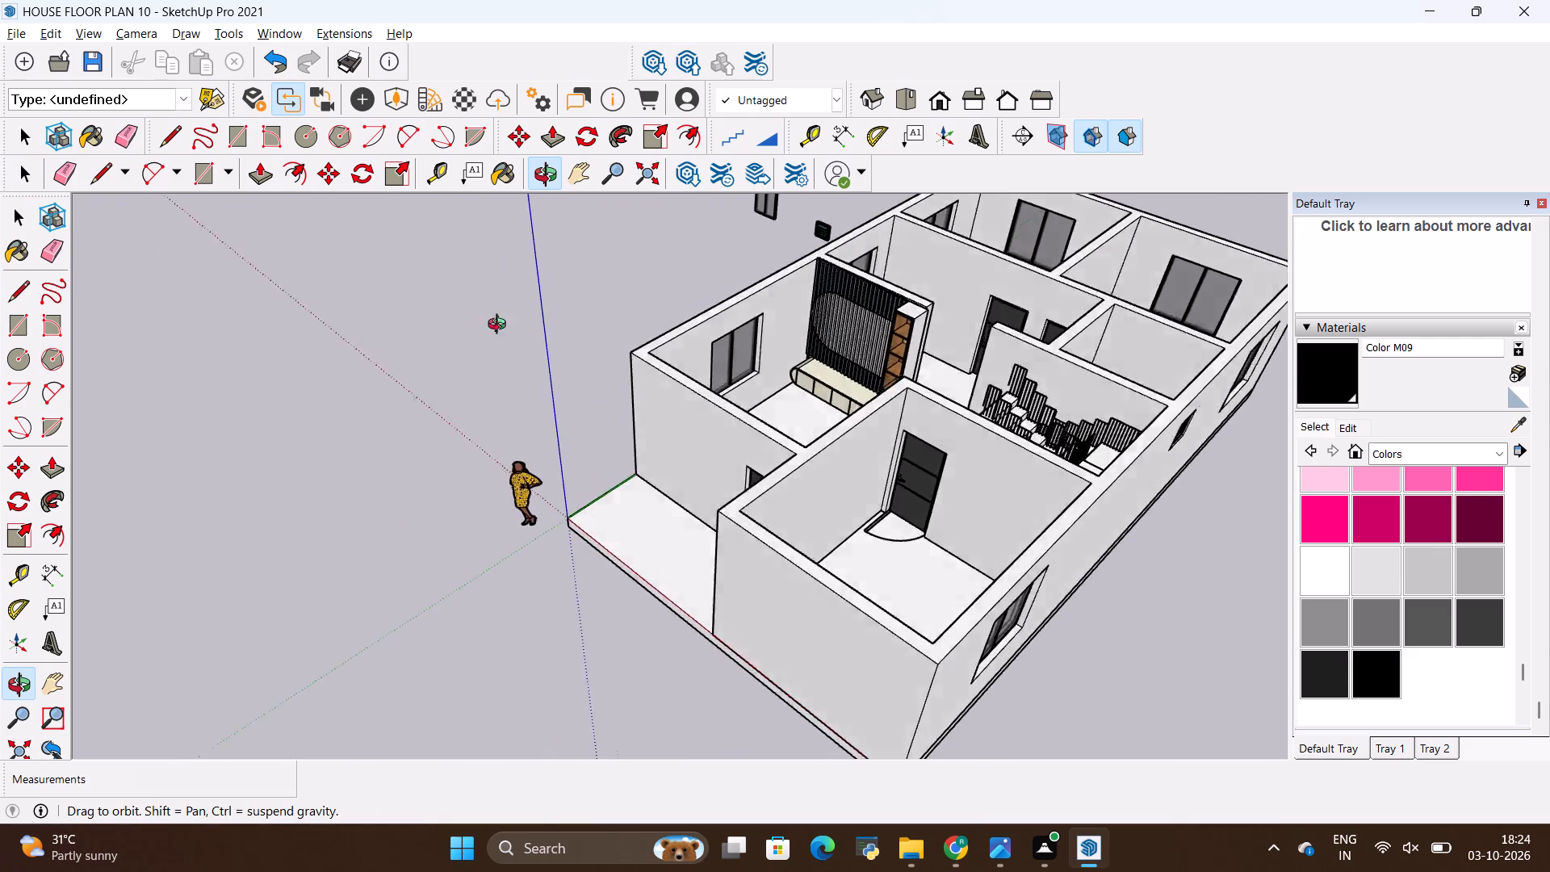
Hide the floor plan linework group that includes the door swing arcs on the floor.
middle_drag(501, 326, 555, 451)
scroll(777, 494, up, 7)
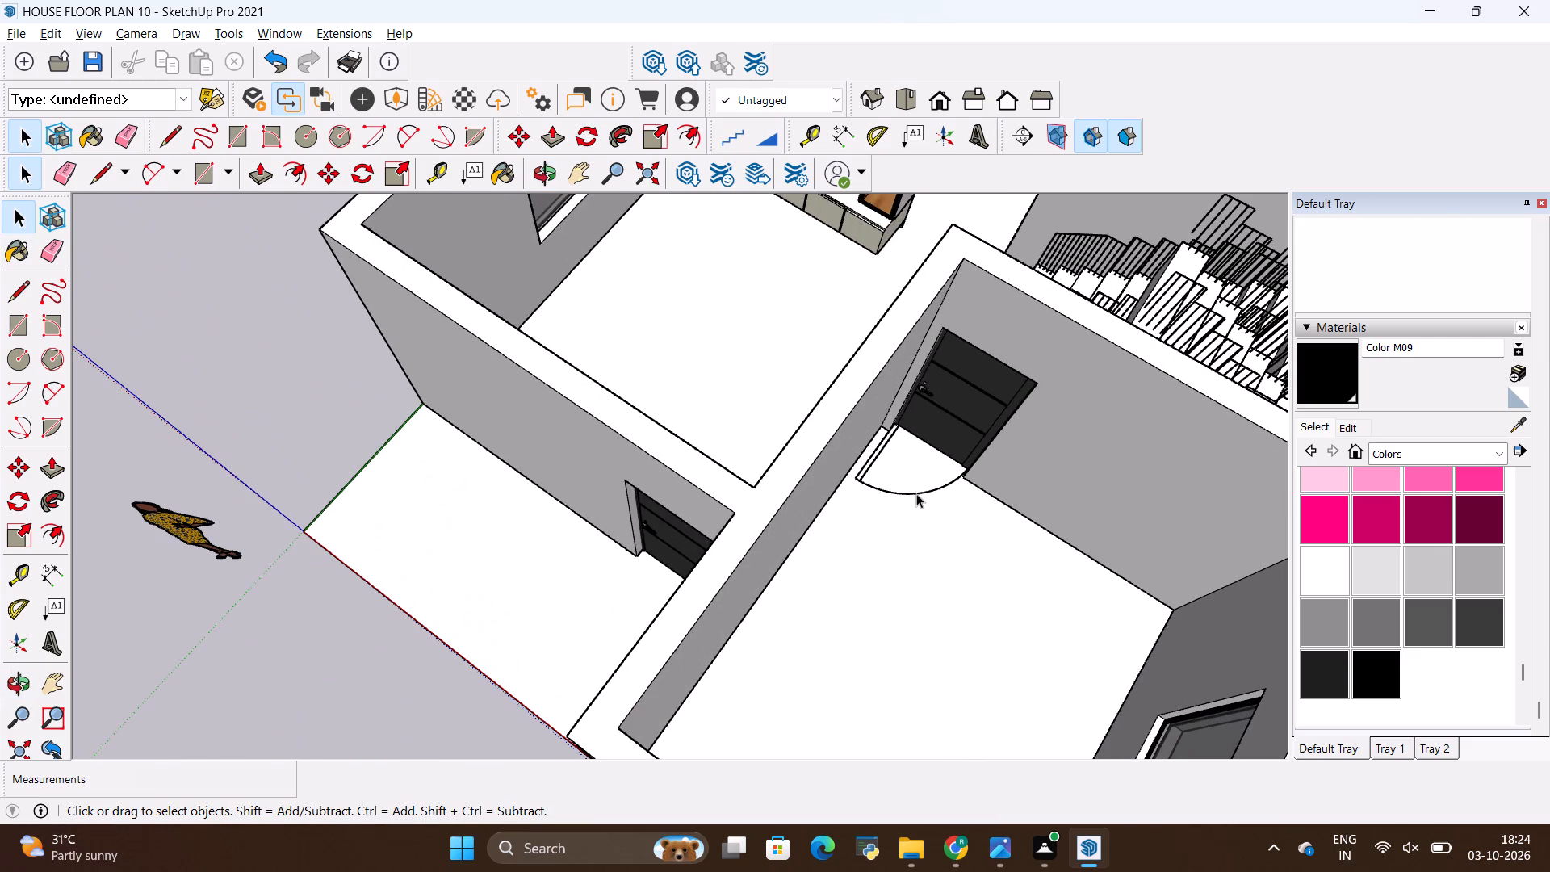
click(916, 494)
right_click(916, 495)
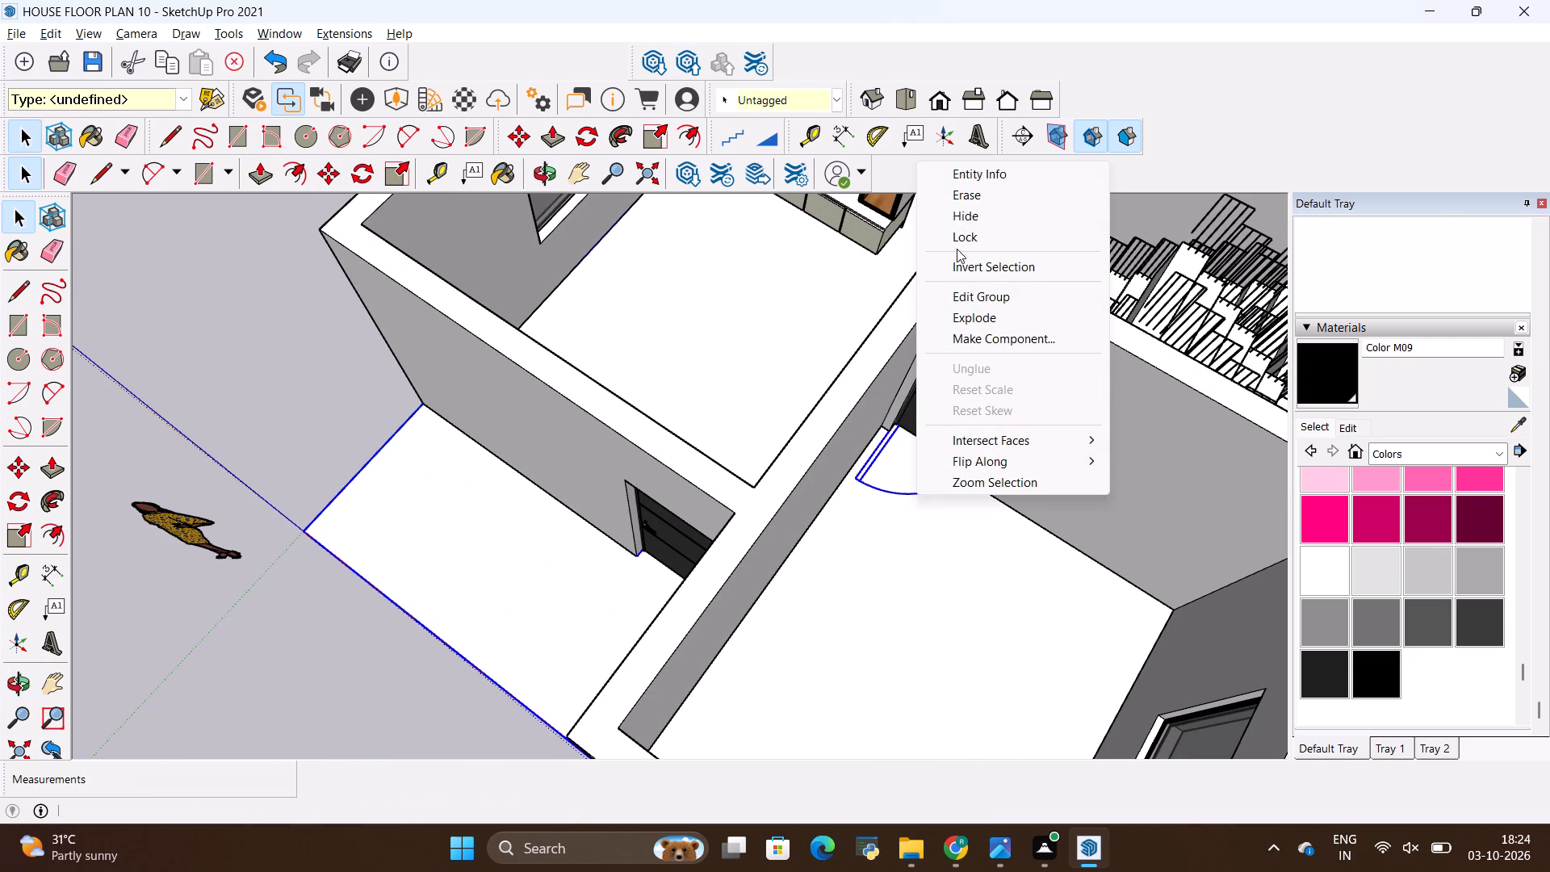
click(962, 223)
Examine the whole house from above and the TV unit up close in its room.
scroll(892, 556, down, 11)
middle_drag(840, 580, 882, 584)
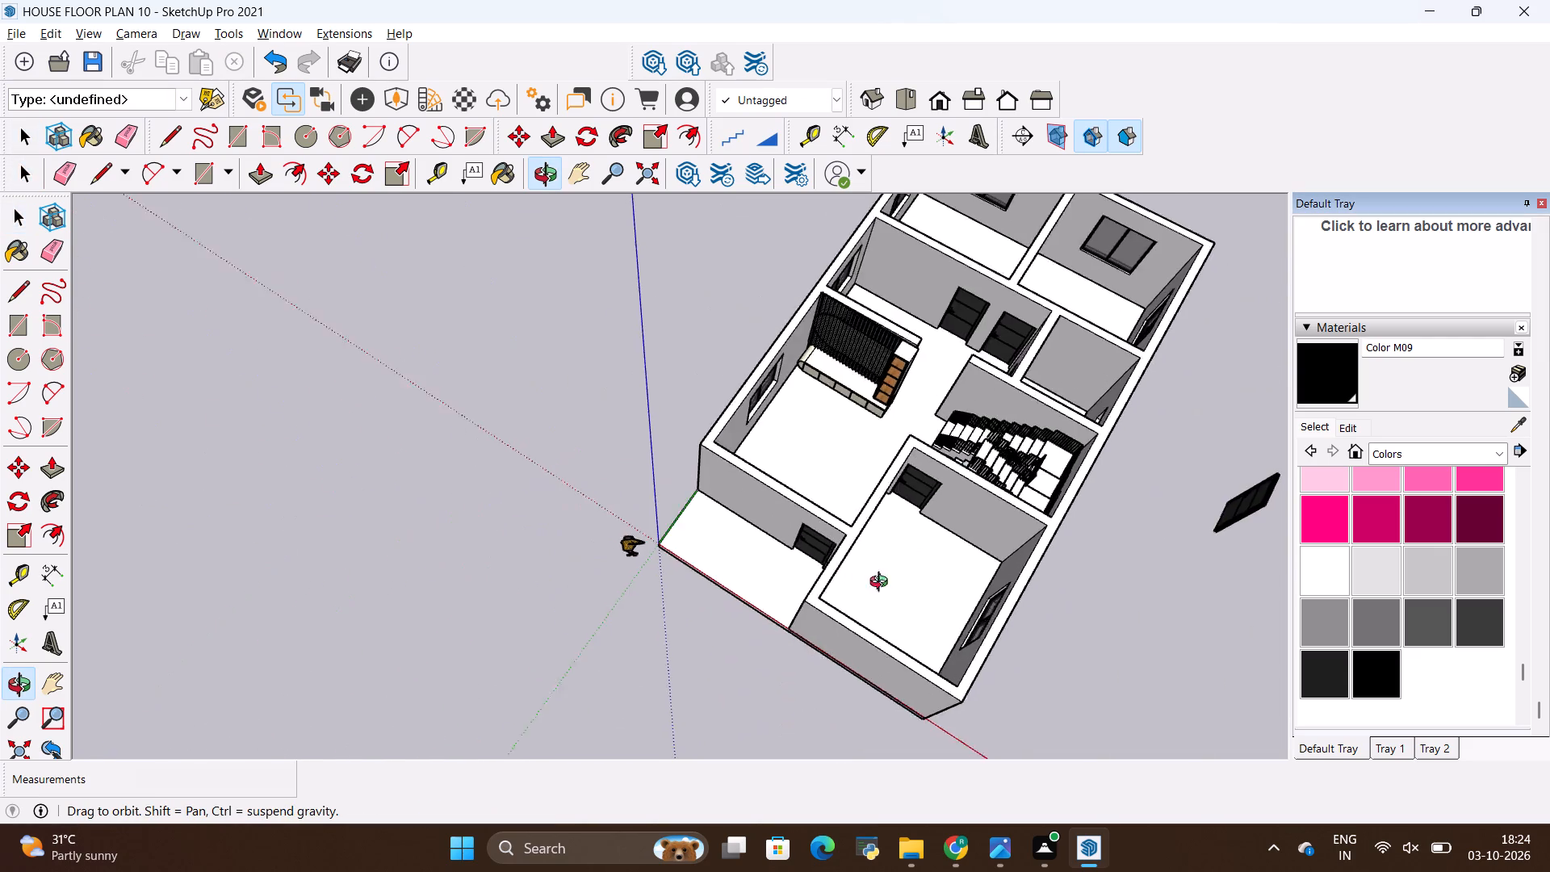
middle_drag(882, 584, 1058, 514)
middle_drag(1054, 505, 829, 525)
scroll(857, 270, up, 3)
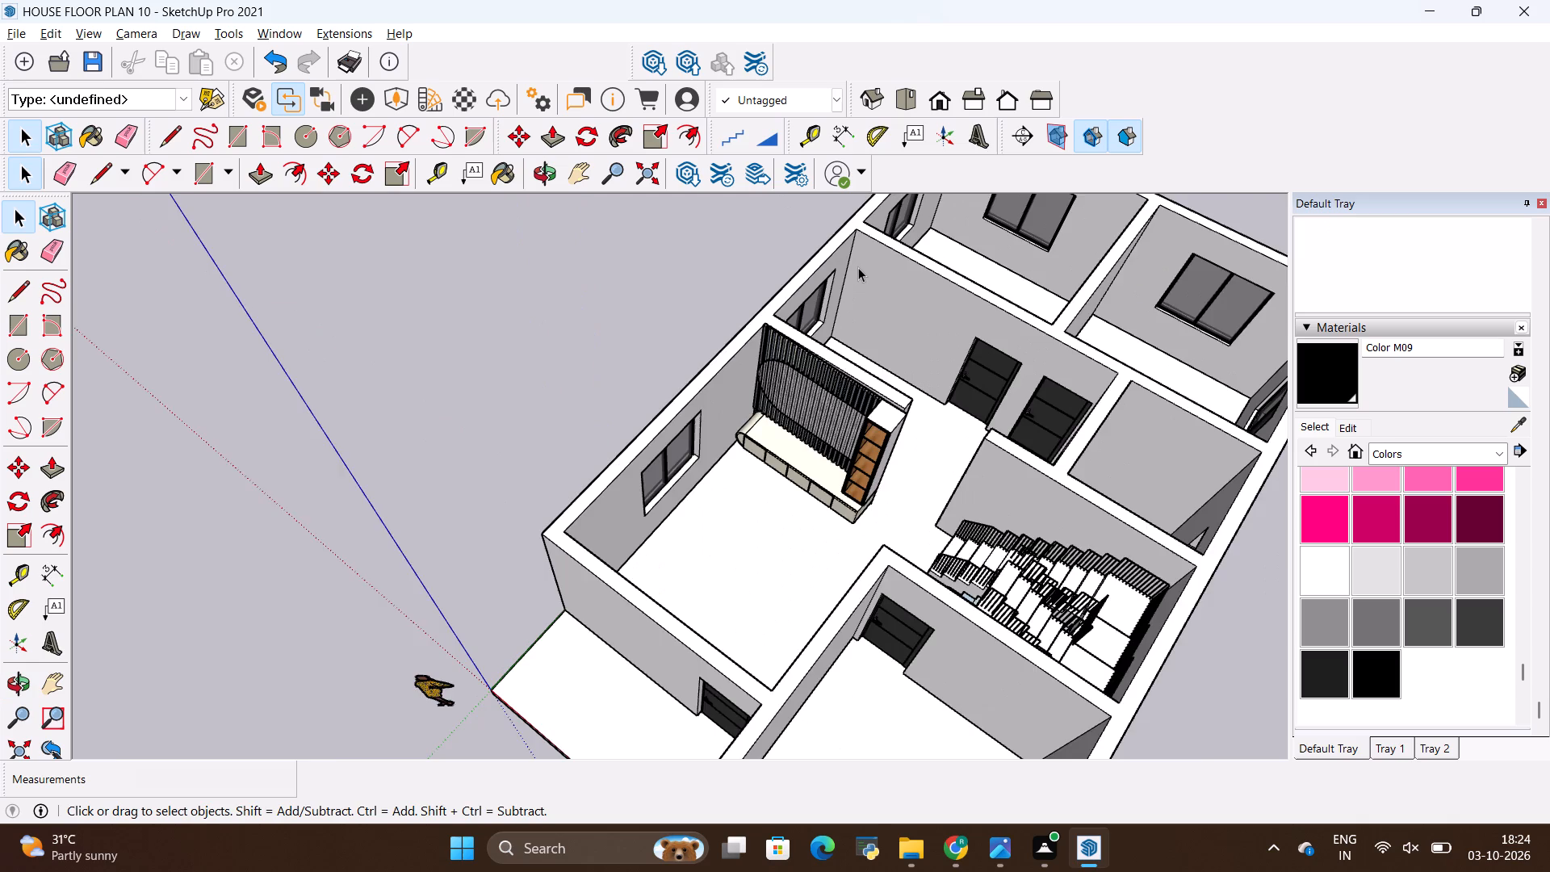
scroll(858, 267, up, 5)
scroll(633, 602, down, 12)
middle_drag(646, 605, 857, 476)
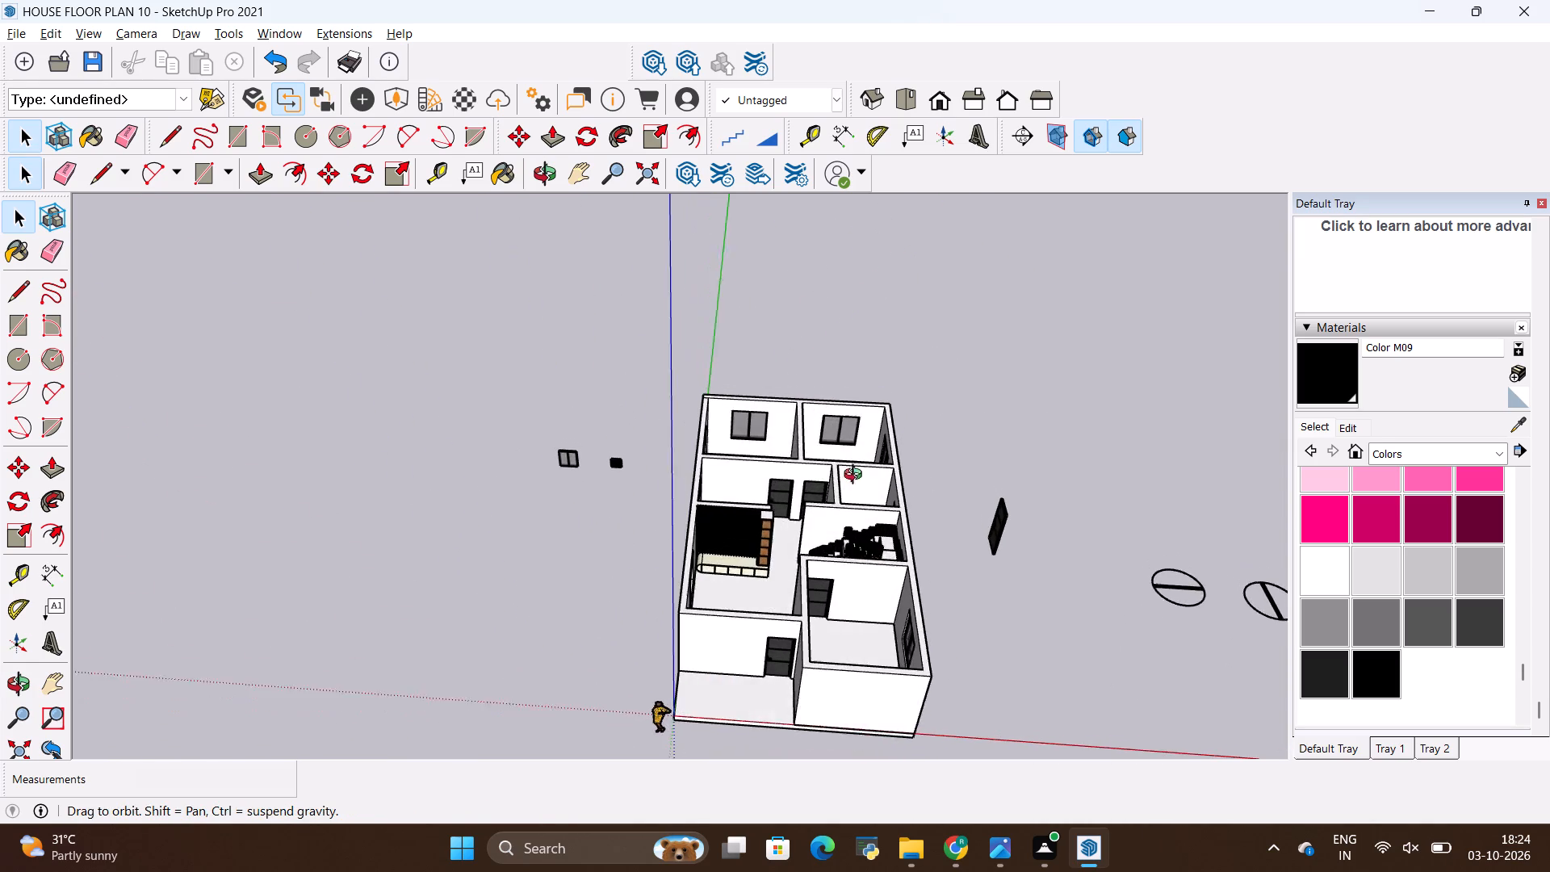
middle_drag(857, 476, 851, 464)
scroll(758, 539, up, 11)
middle_drag(774, 596, 738, 539)
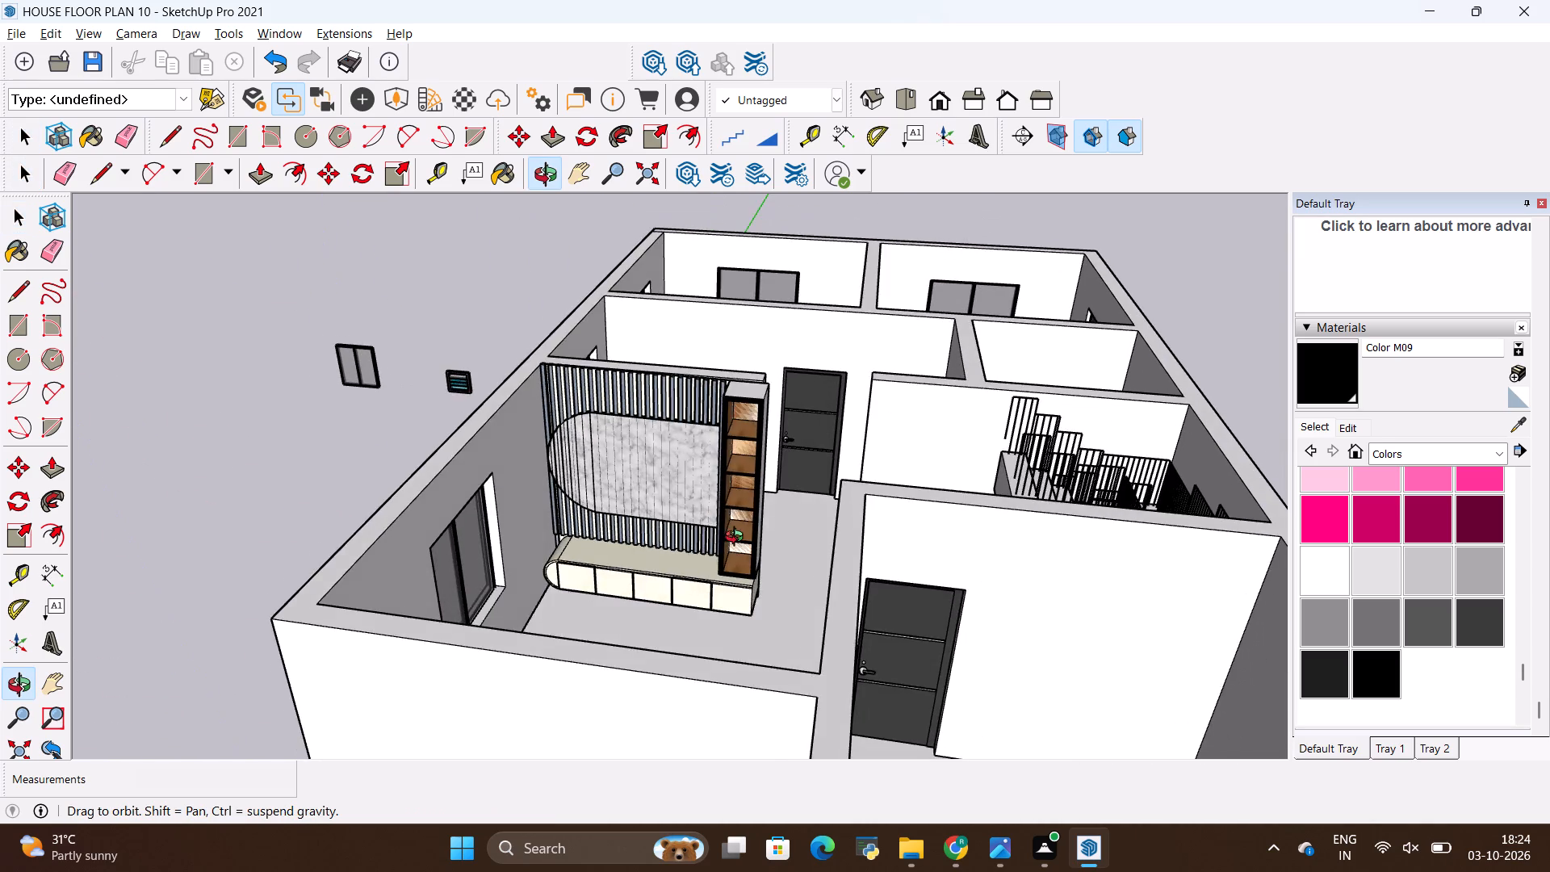
middle_drag(738, 539, 709, 500)
scroll(658, 432, up, 7)
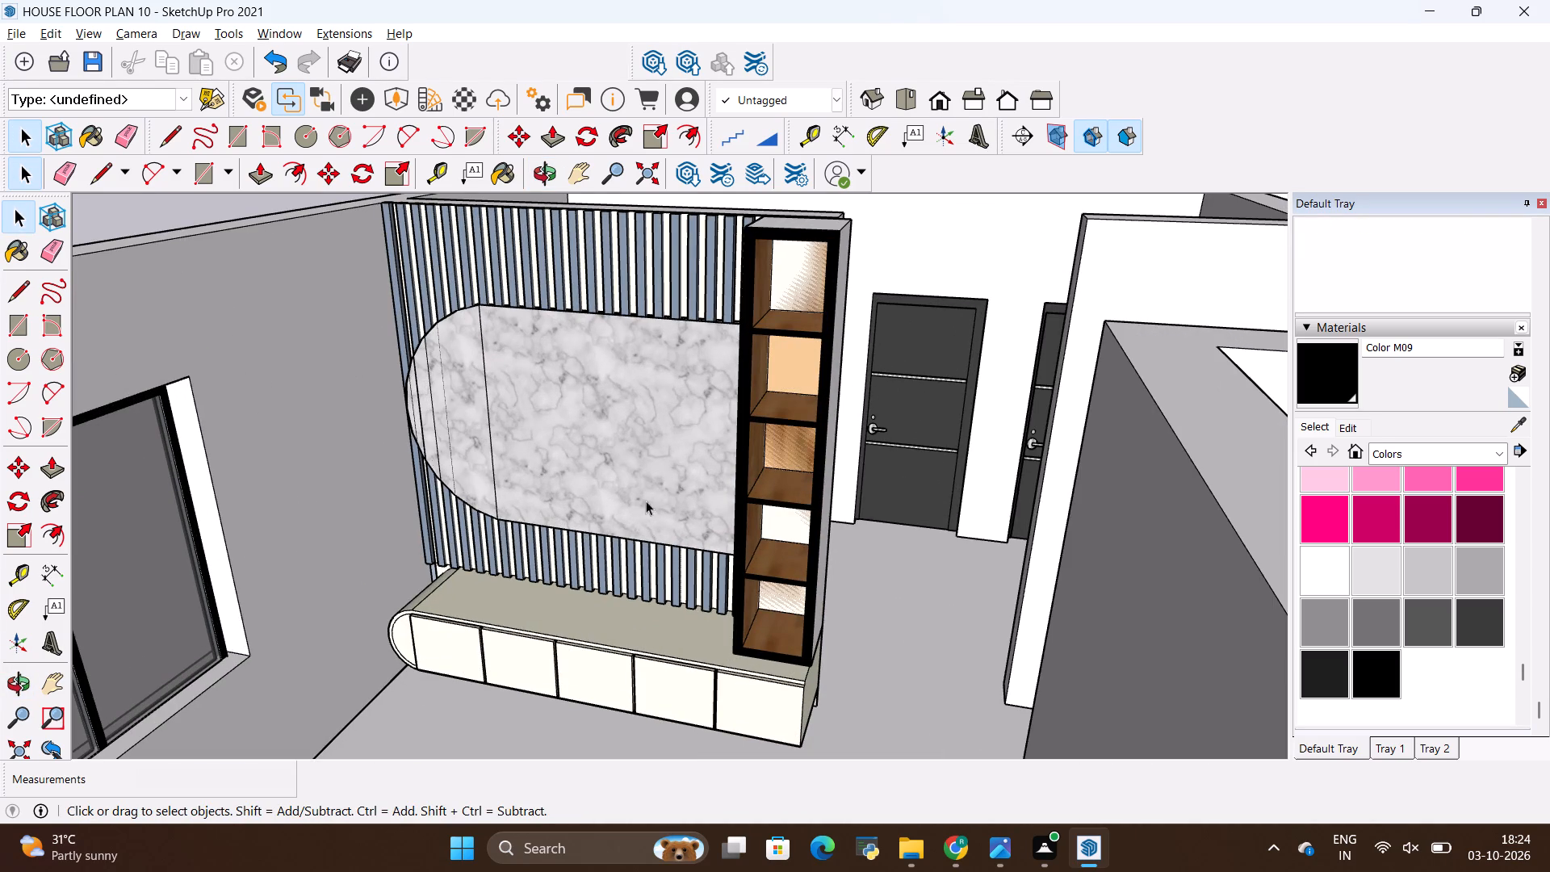
scroll(663, 449, down, 5)
middle_drag(669, 408, 741, 564)
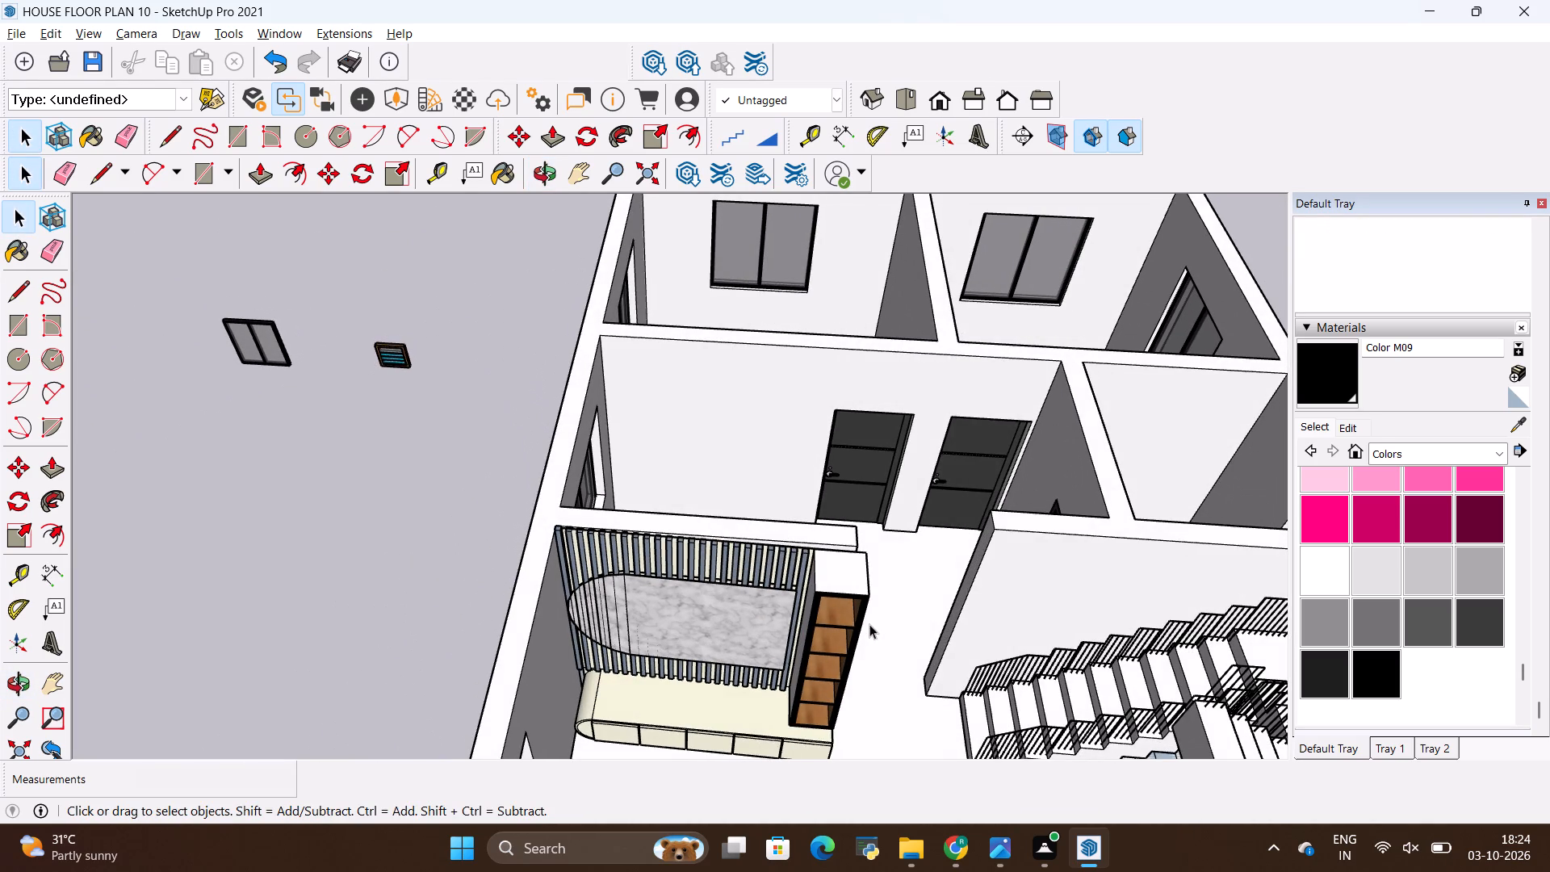
Open the floor's group and paint the floor surface with the Stone Vein Gray material from the Stone collection.
click(869, 624)
double_click(888, 624)
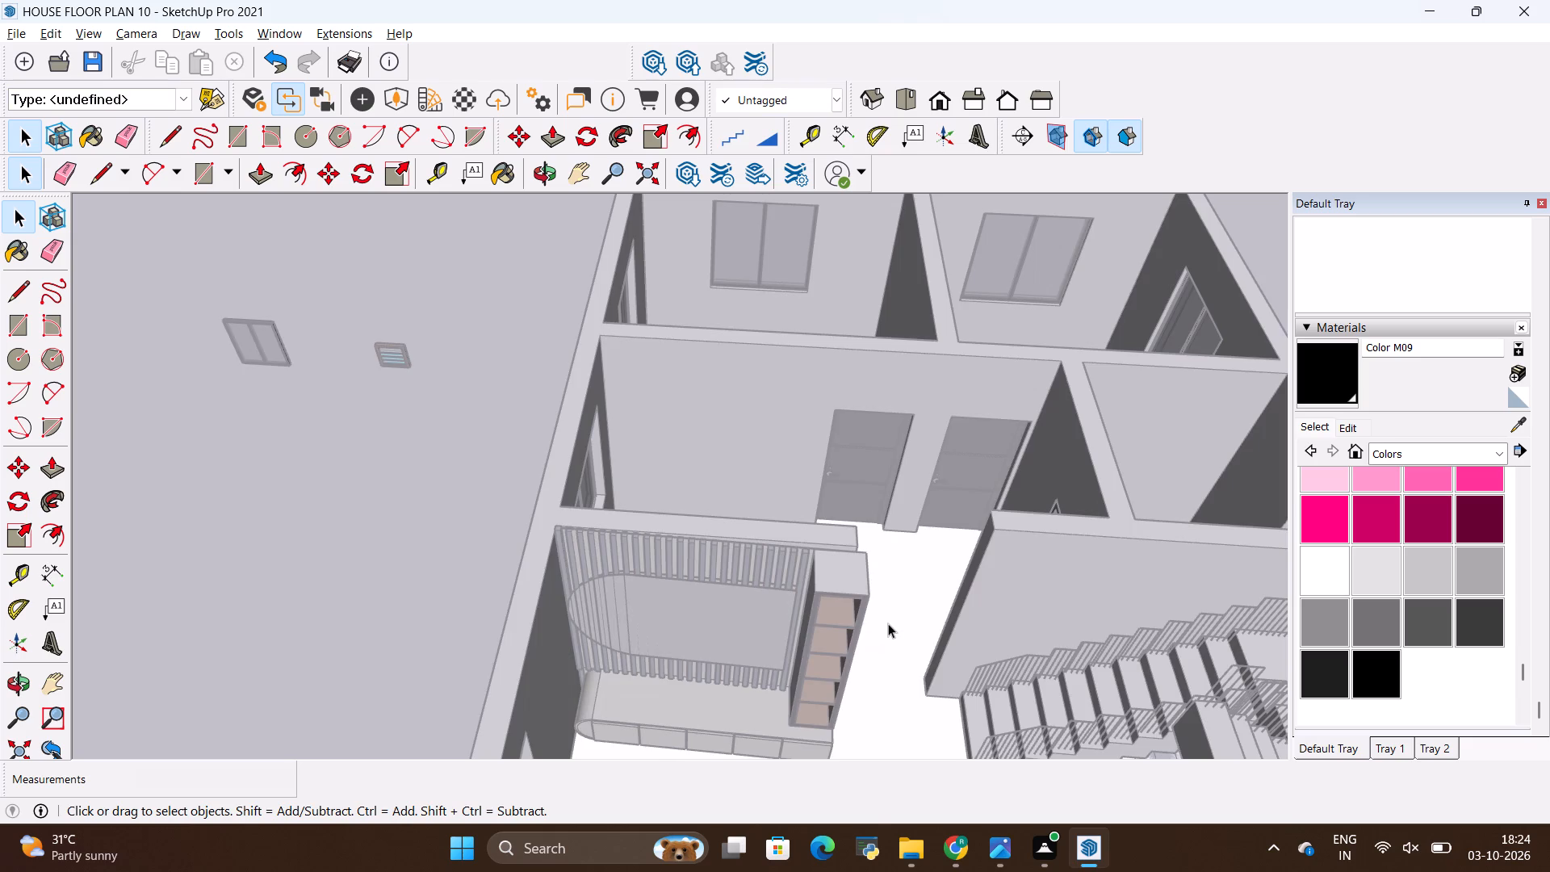
triple_click(887, 623)
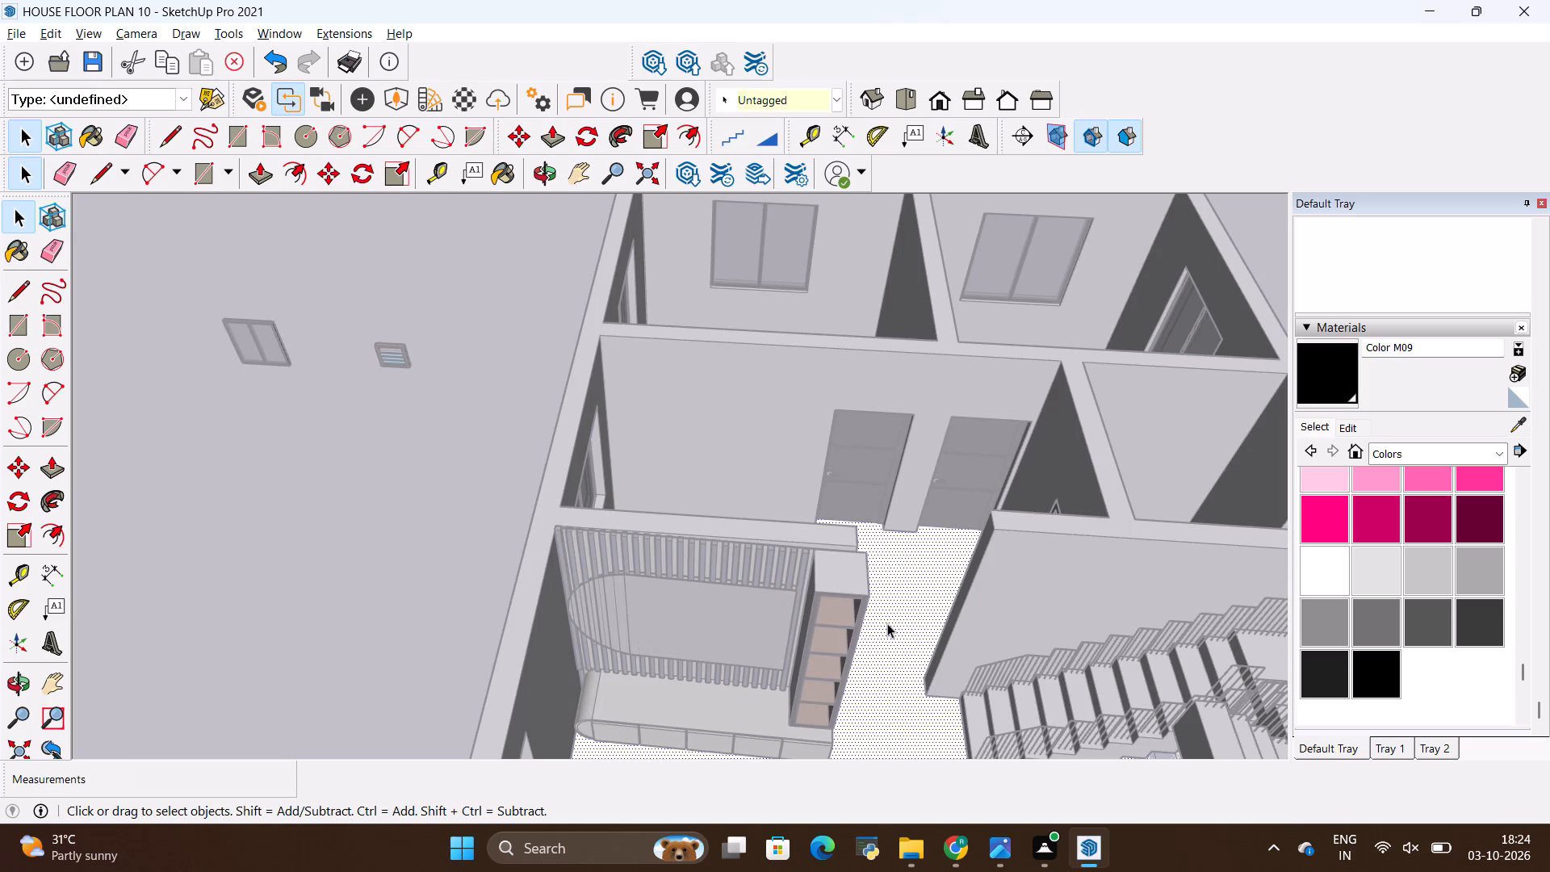
click(1408, 459)
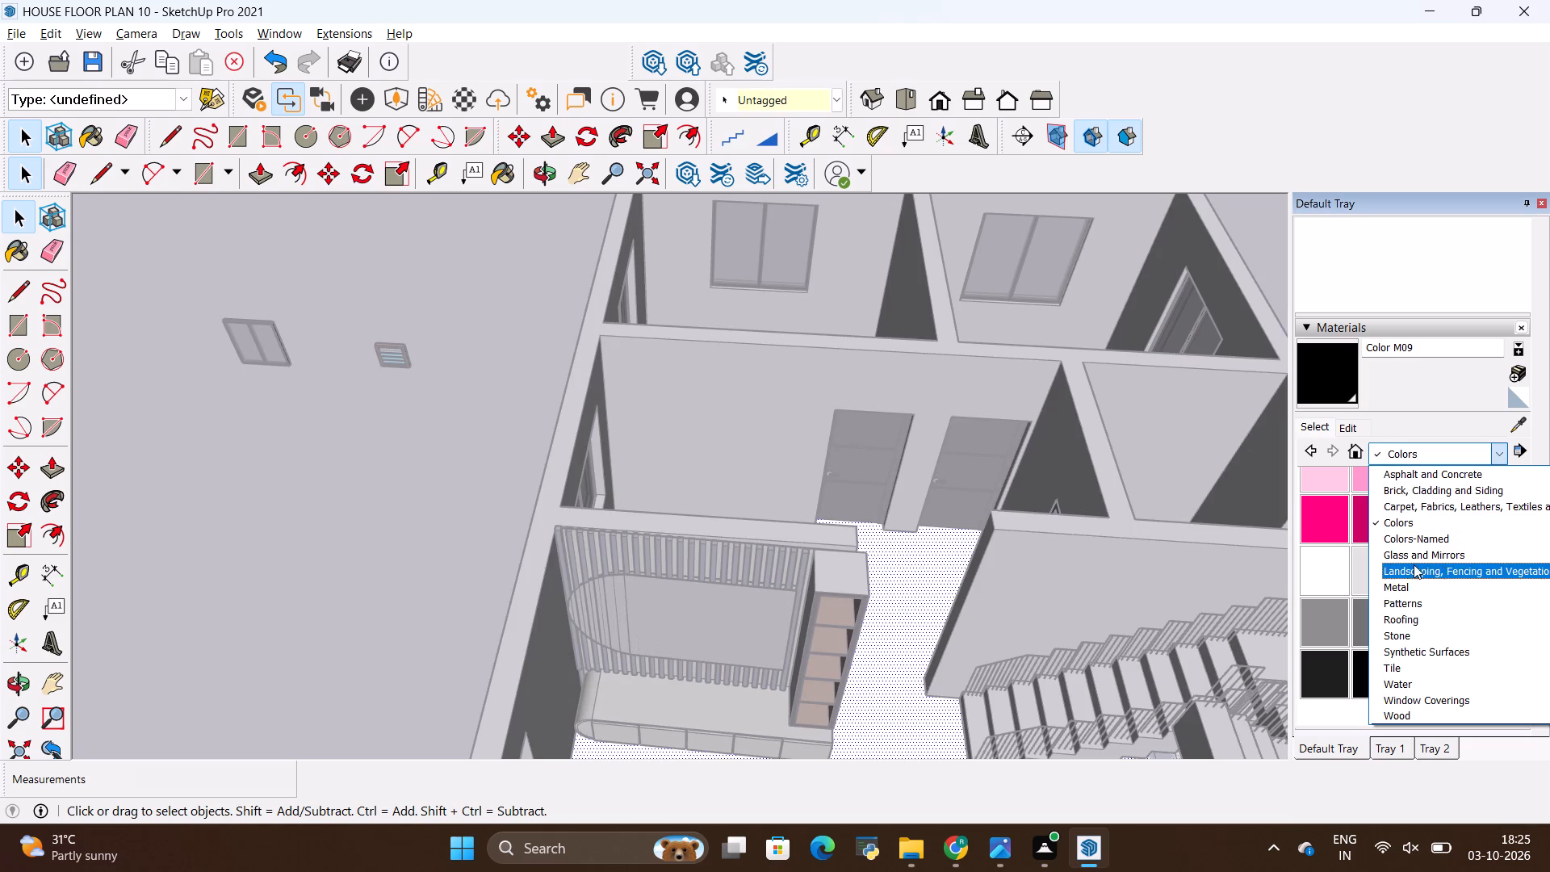
click(1405, 631)
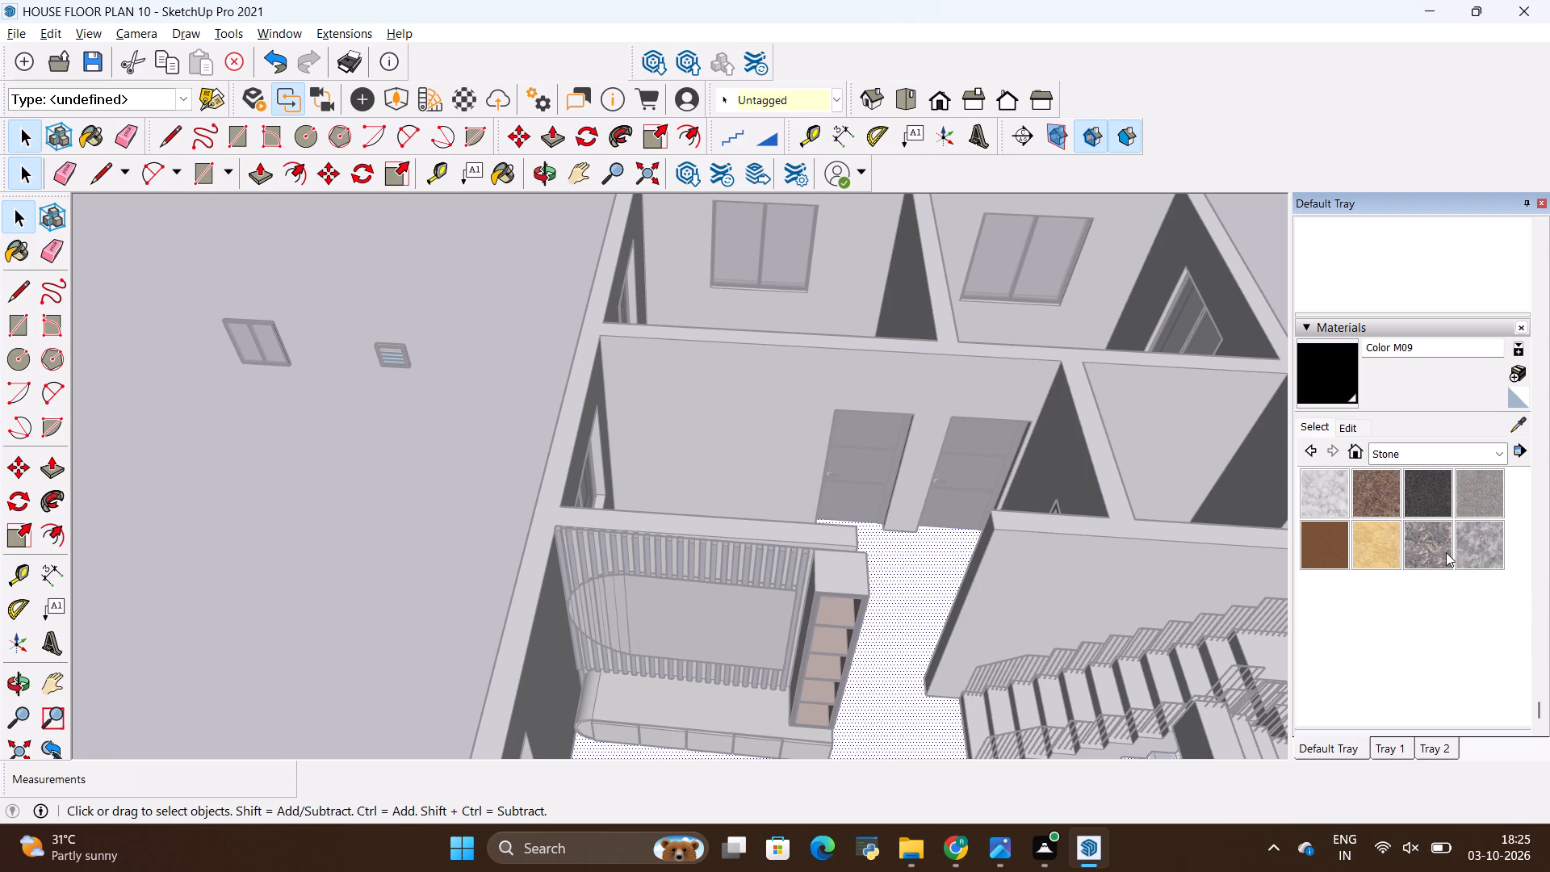
click(1480, 549)
click(910, 632)
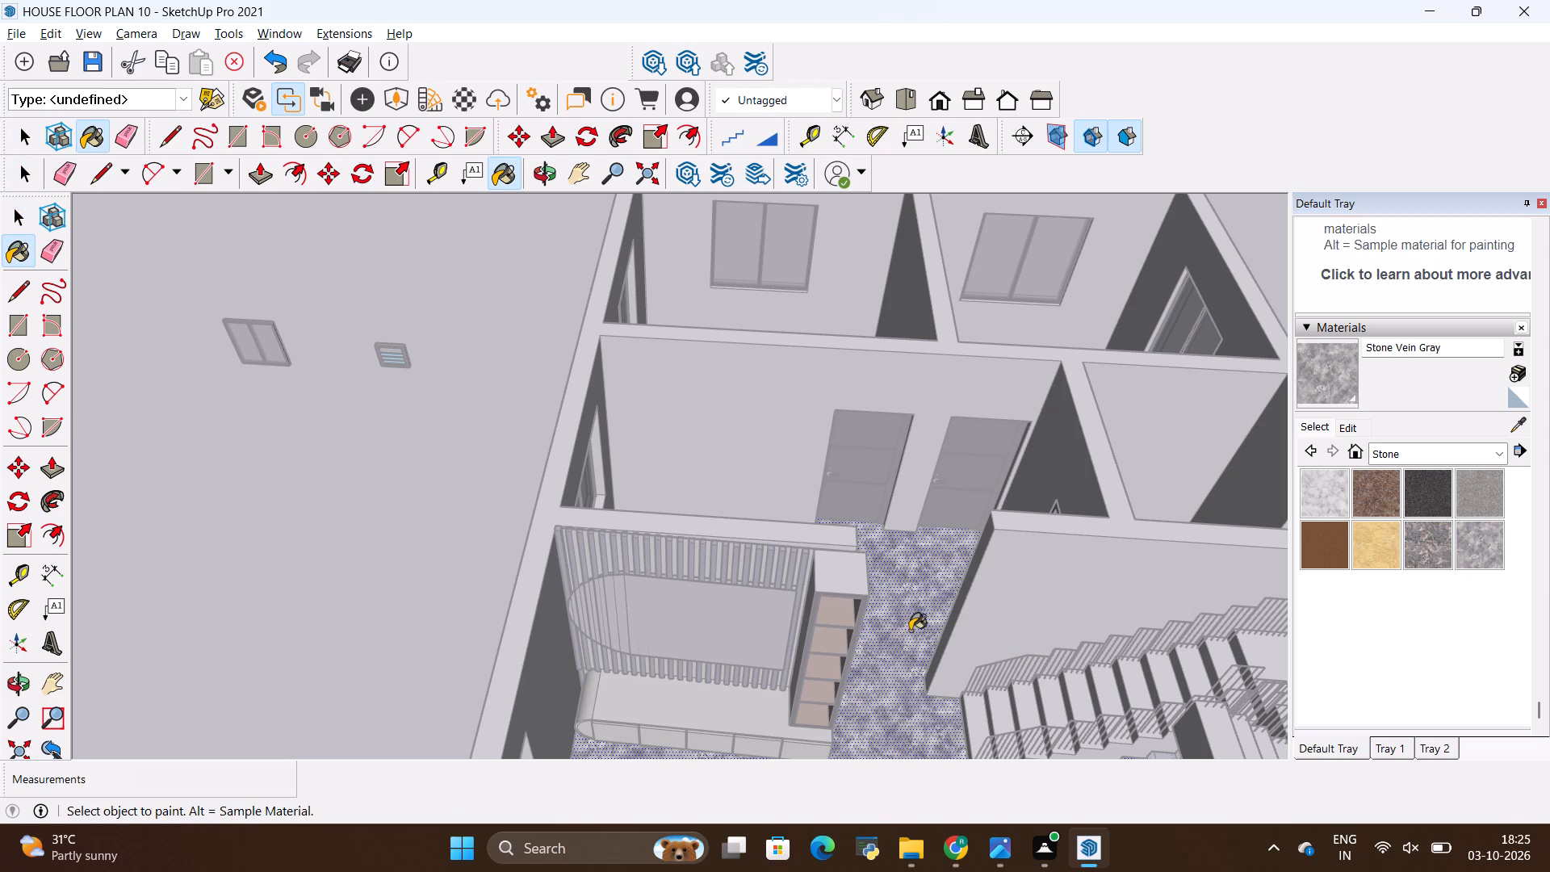
scroll(892, 565, down, 2)
key(space)
click(274, 454)
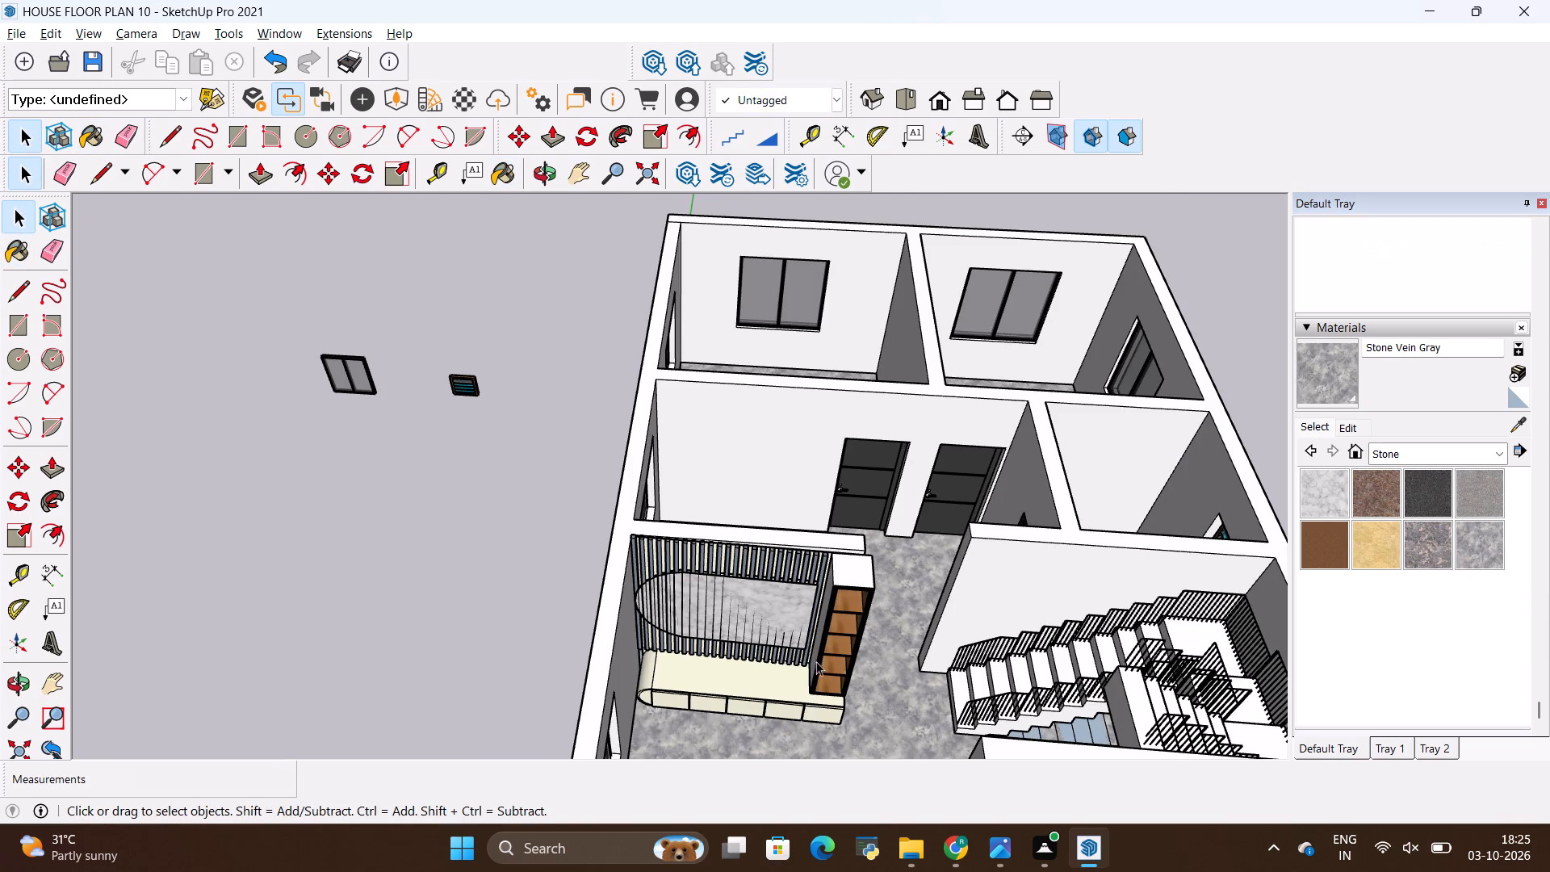
Set the Stone Vein Gray floor texture size to 7' by 7'.
scroll(857, 599, down, 4)
scroll(905, 535, down, 5)
scroll(863, 674, up, 11)
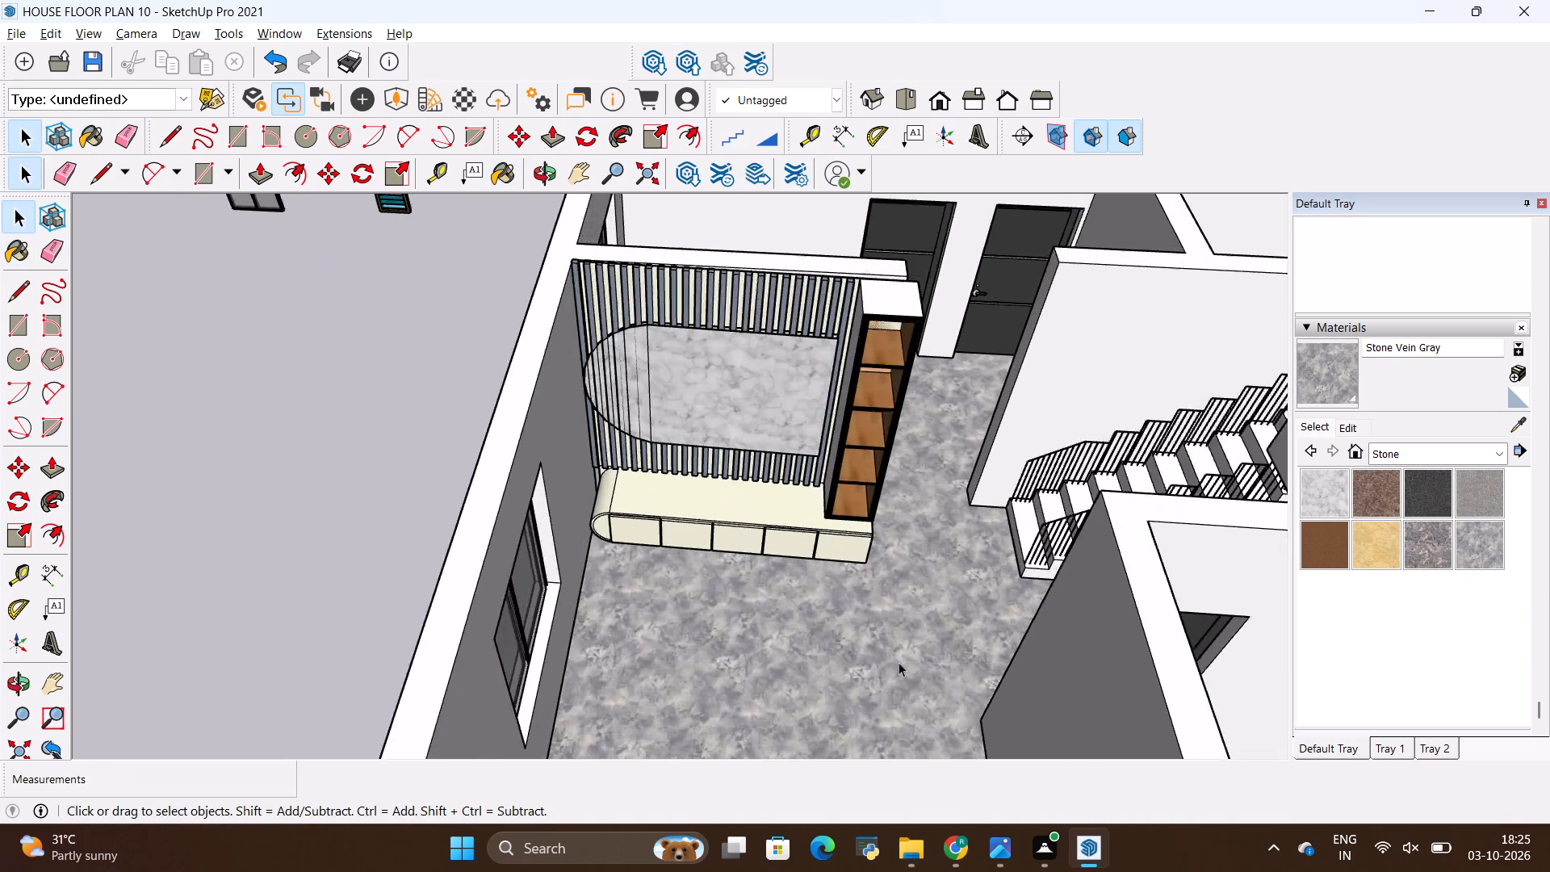
scroll(899, 662, up, 14)
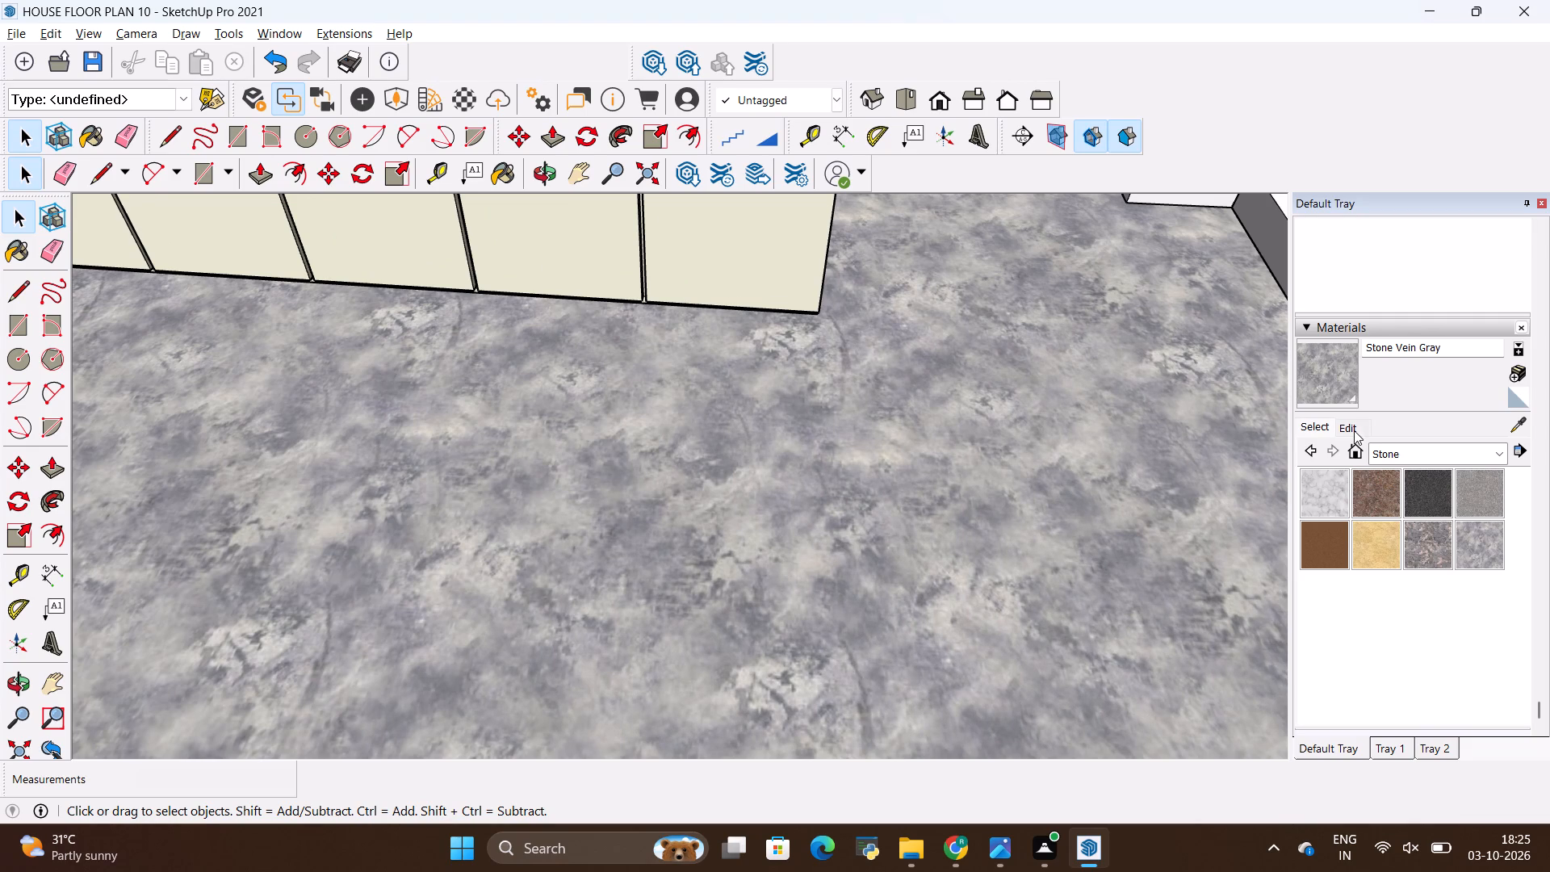
click(1349, 433)
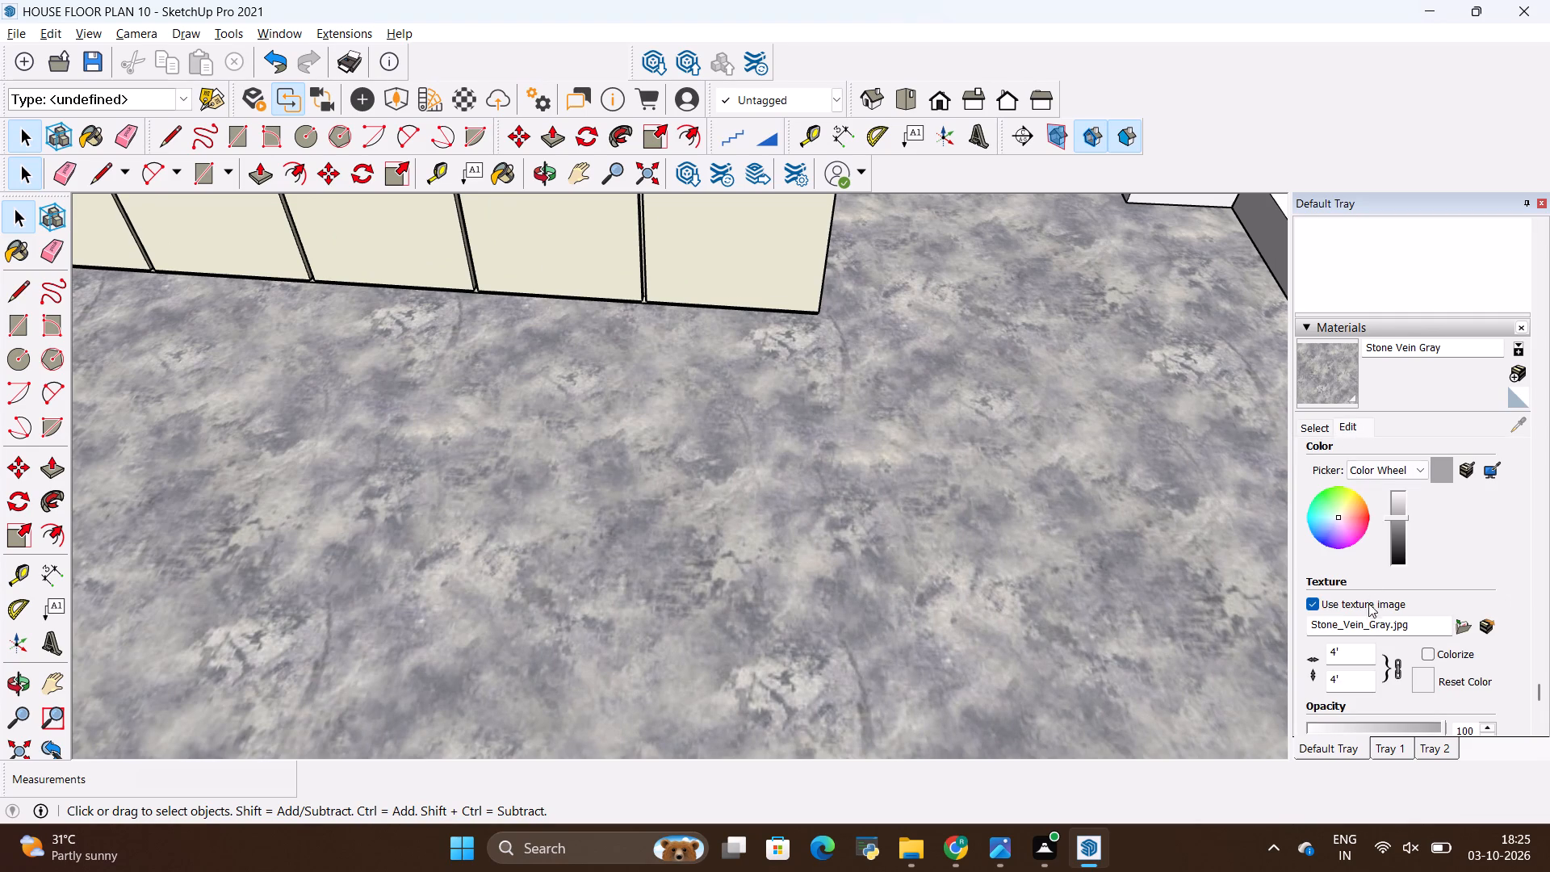
click(1356, 649)
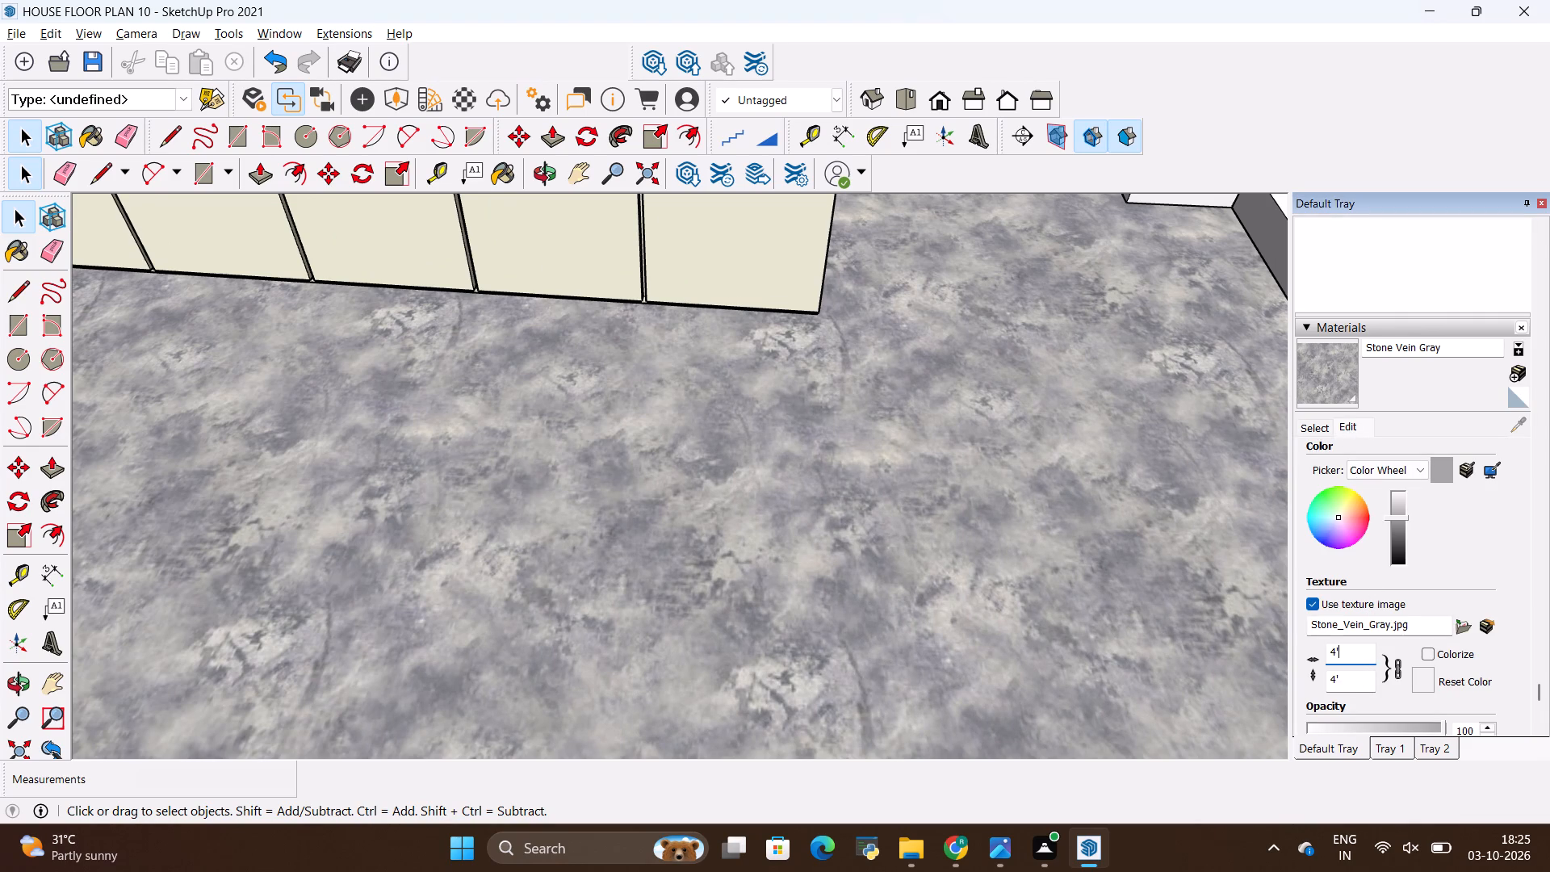
key(BackSpace)
text(7')
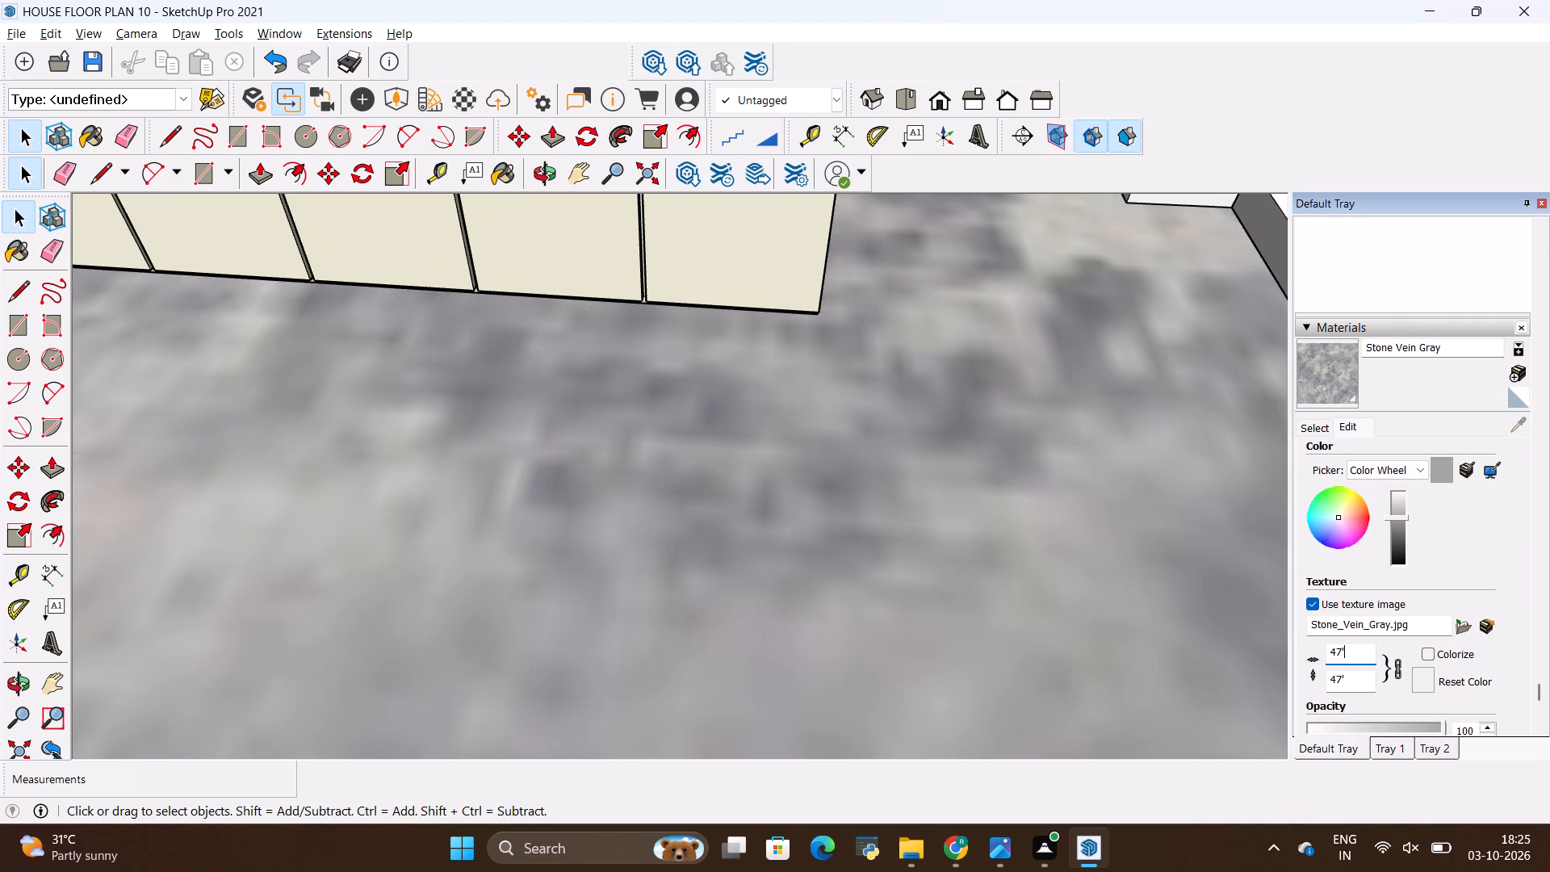
key(BackSpace)
key(6)
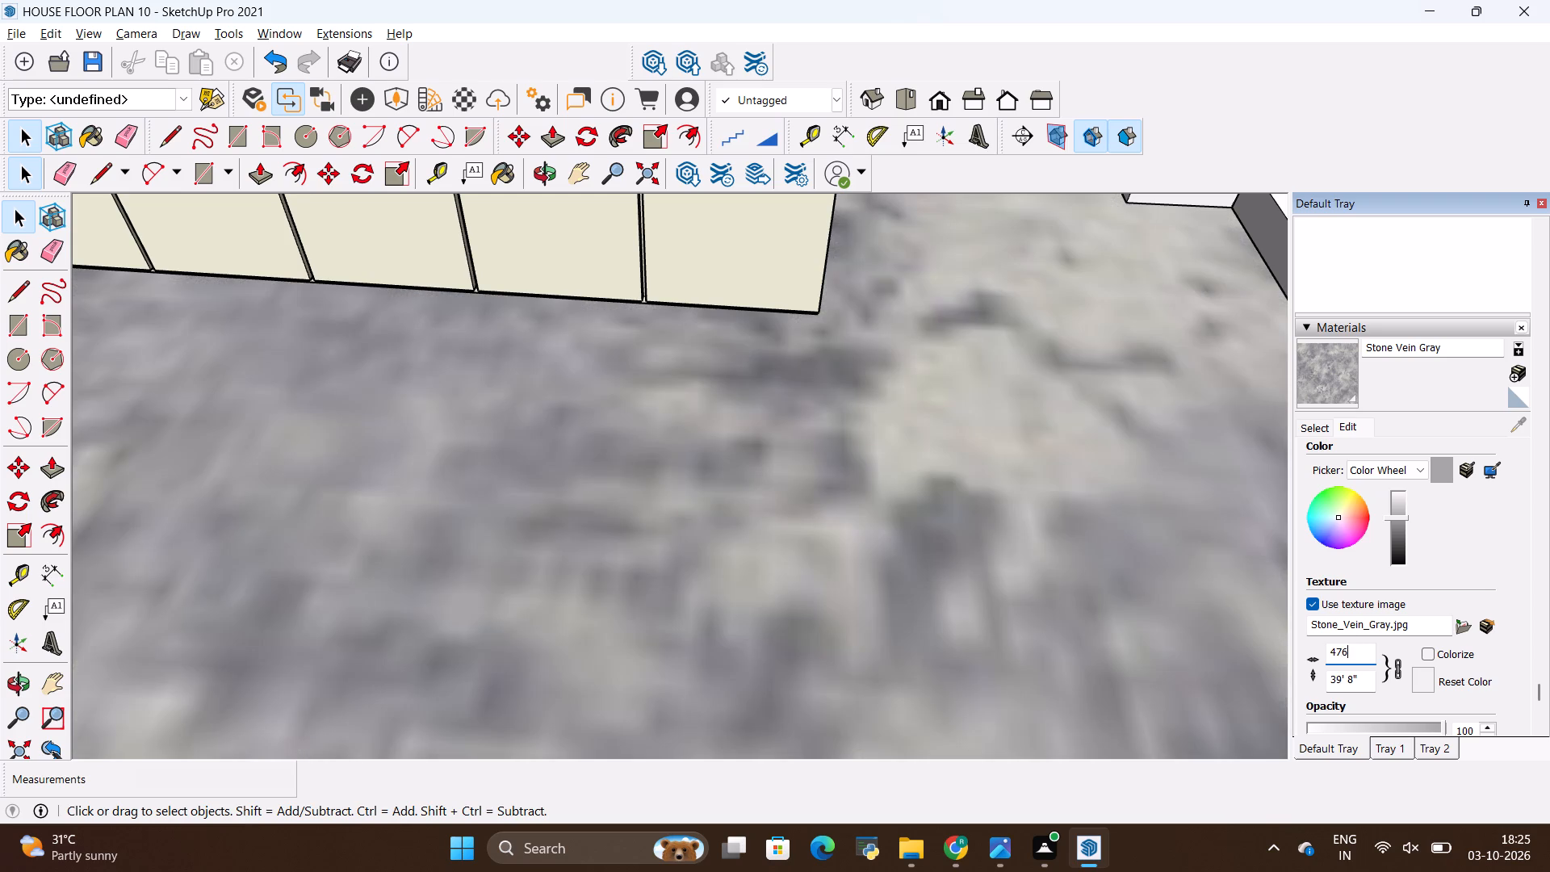
key(apostrophe)
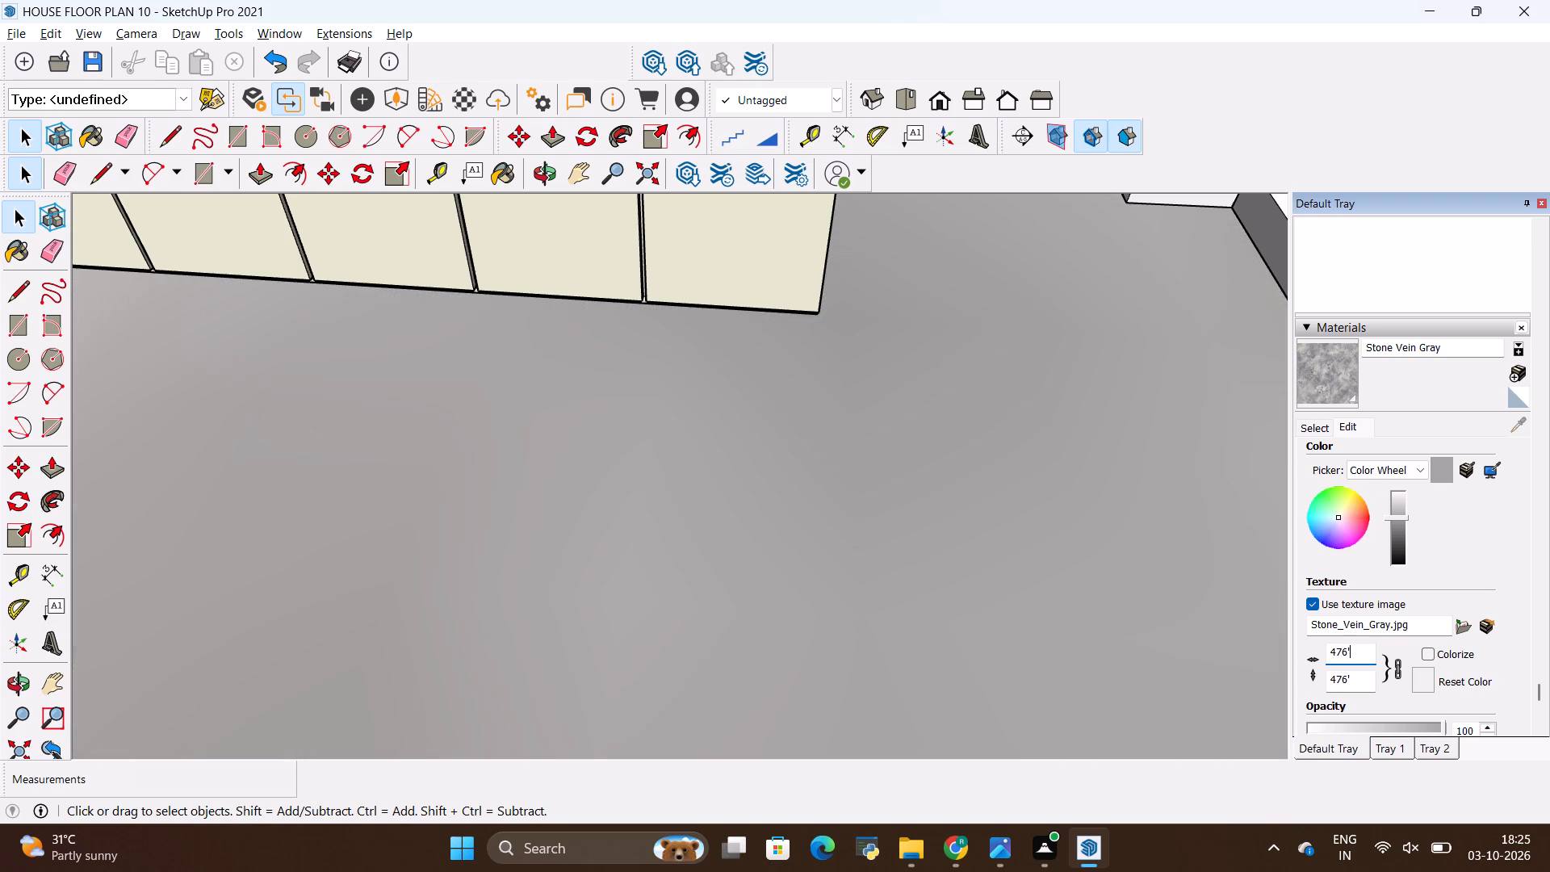
key(BackSpace)
key(BackSpace)
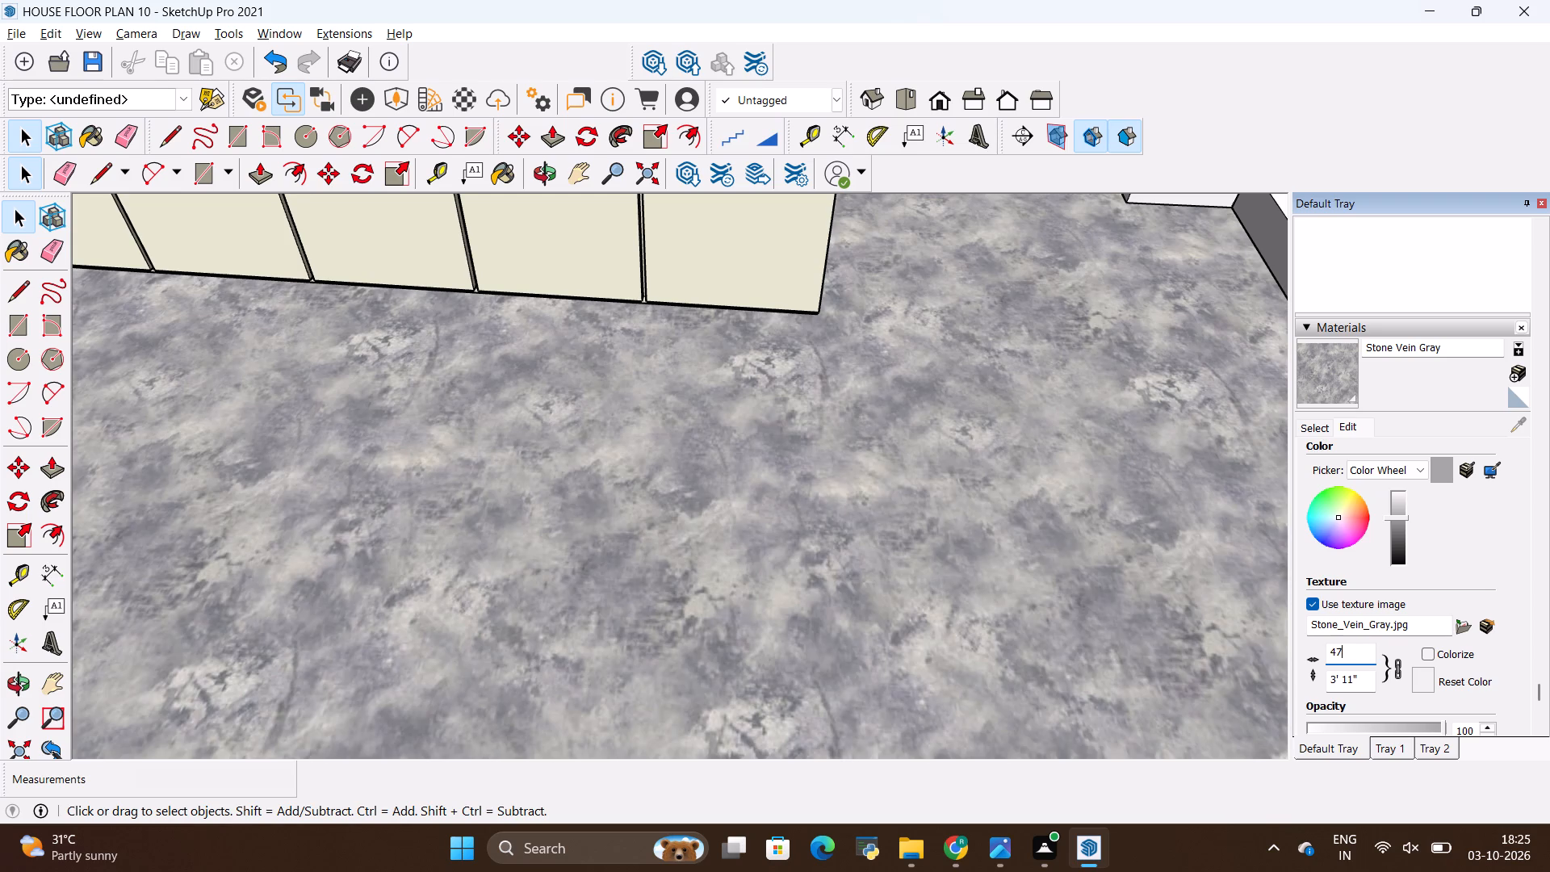
key(BackSpace)
key(BackSpace)
key(BackSpace)
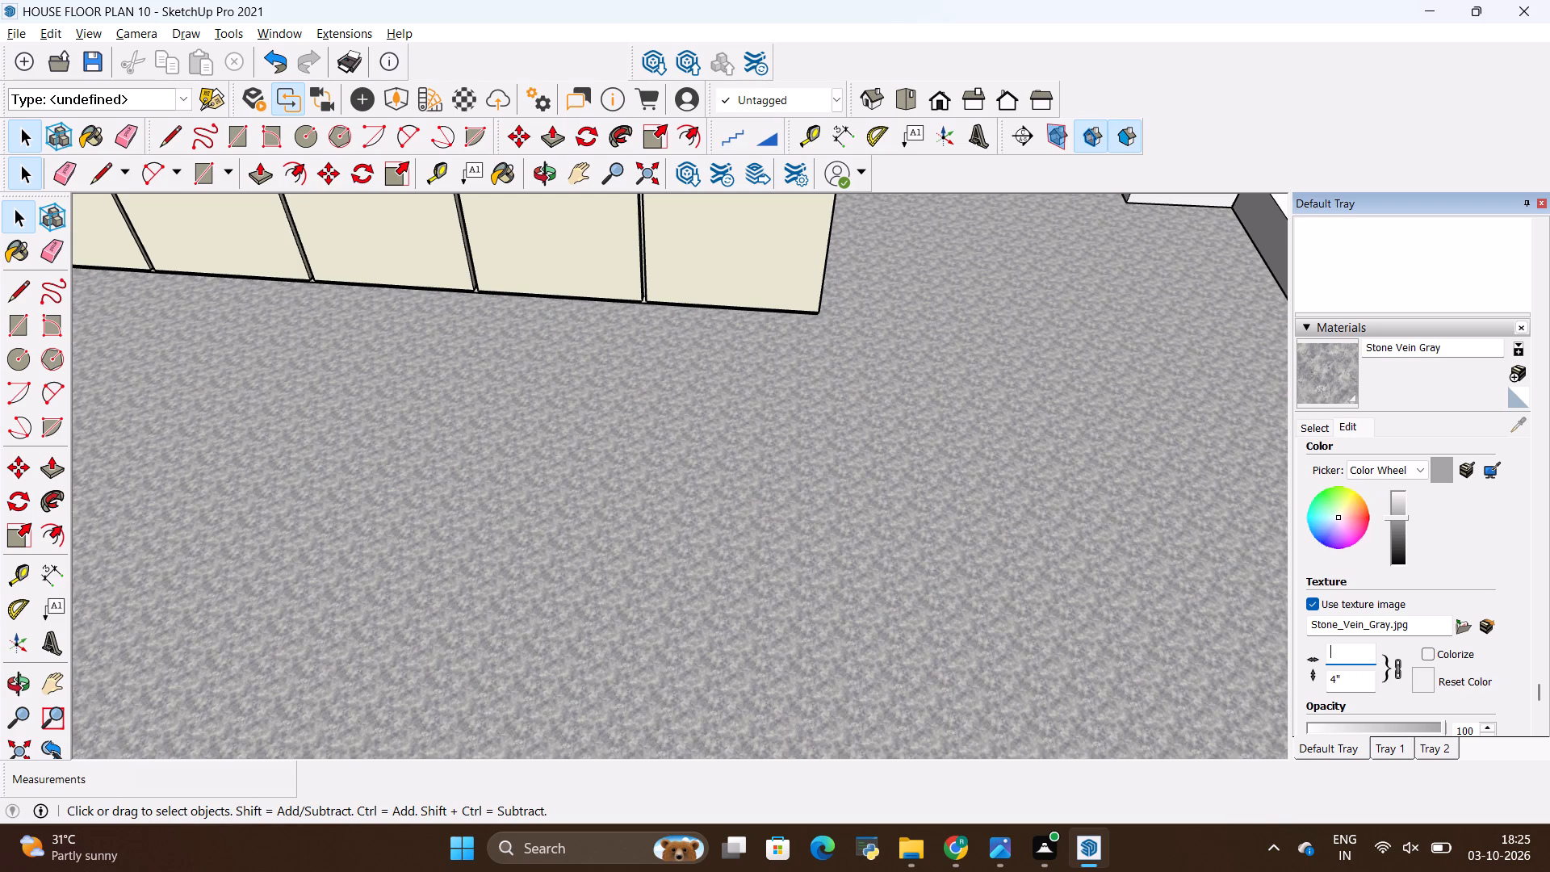
key(7)
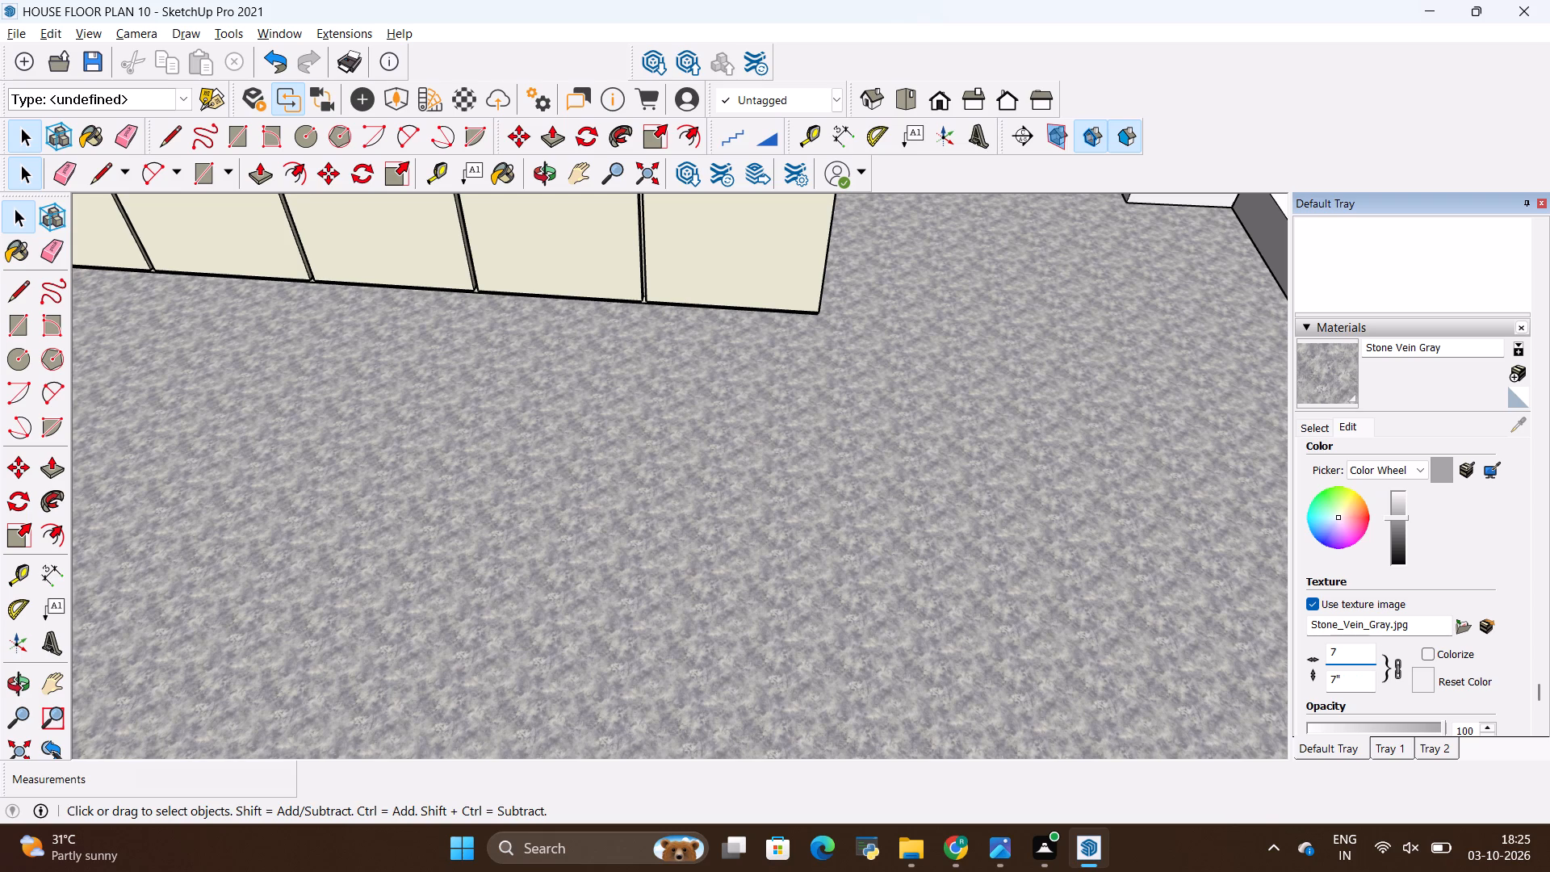
key(BackSpace)
text(7')
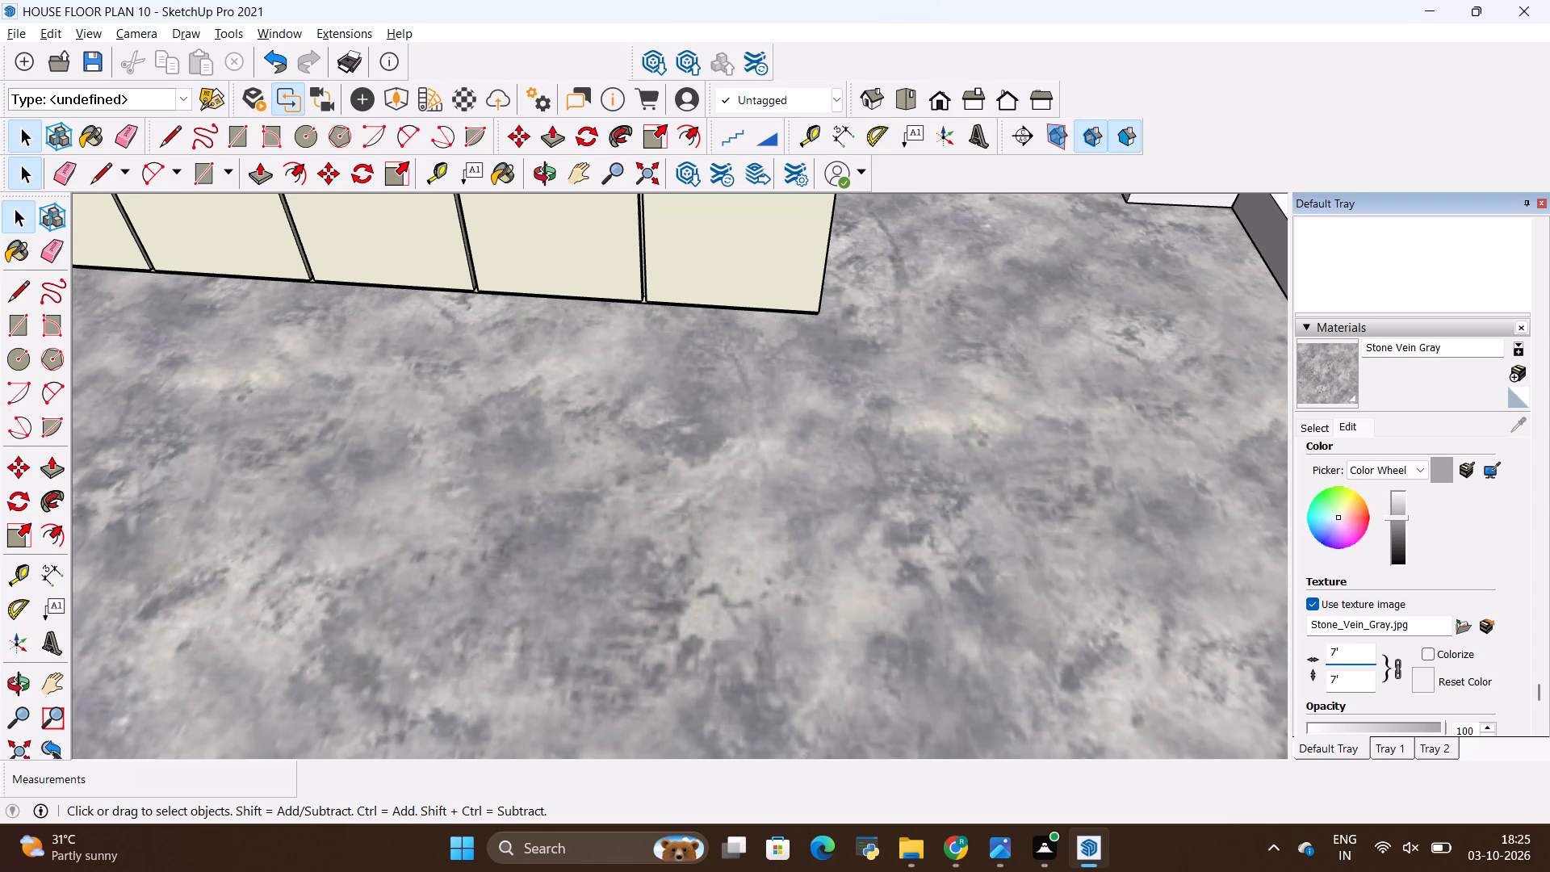
scroll(865, 529, down, 10)
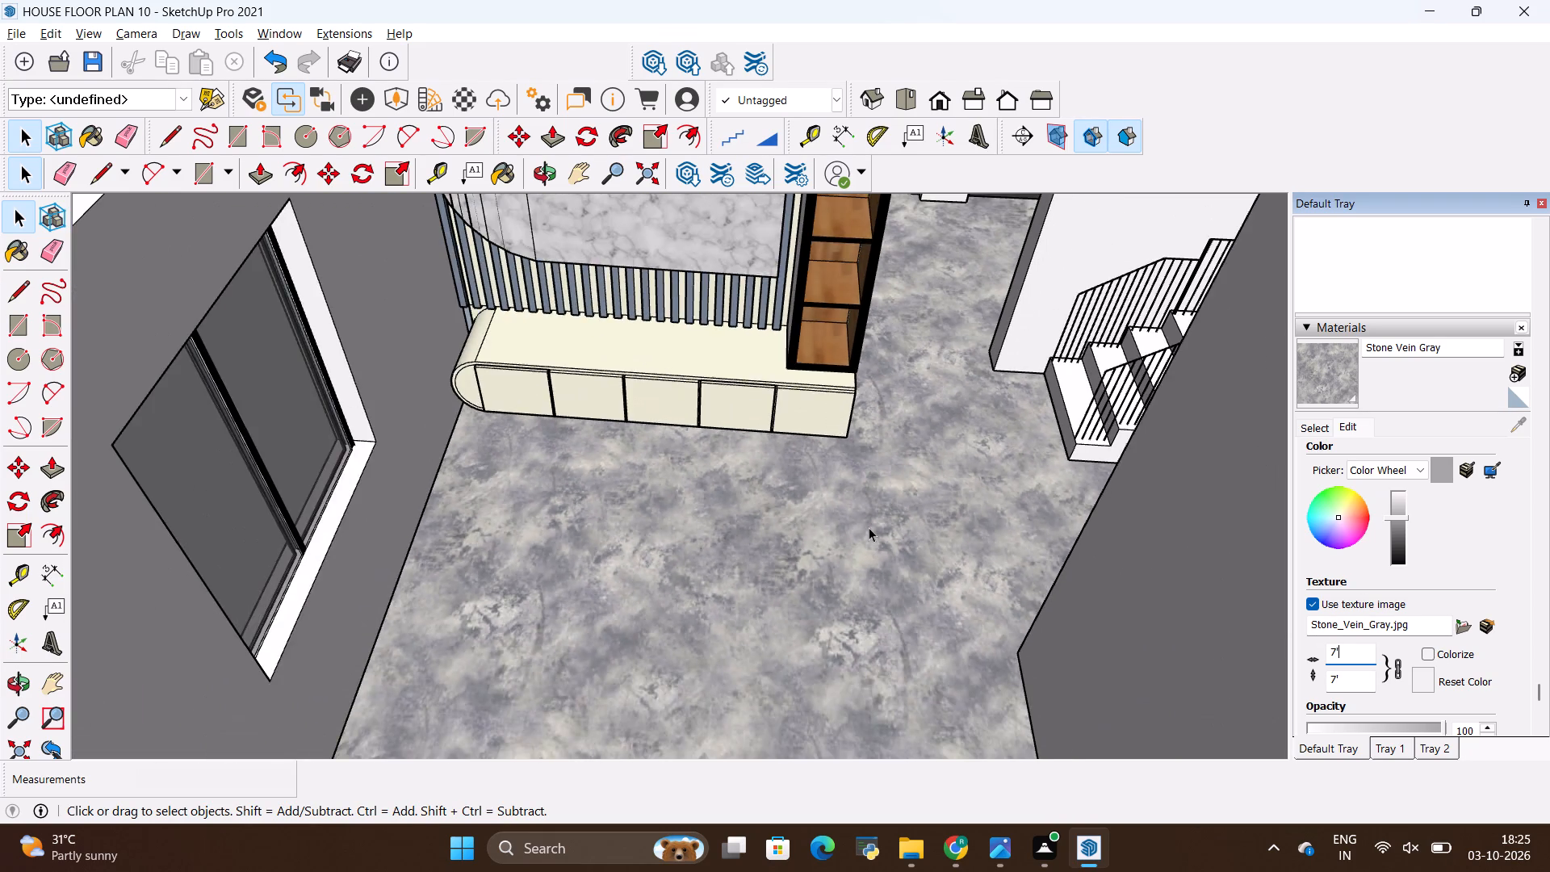
scroll(869, 526, down, 7)
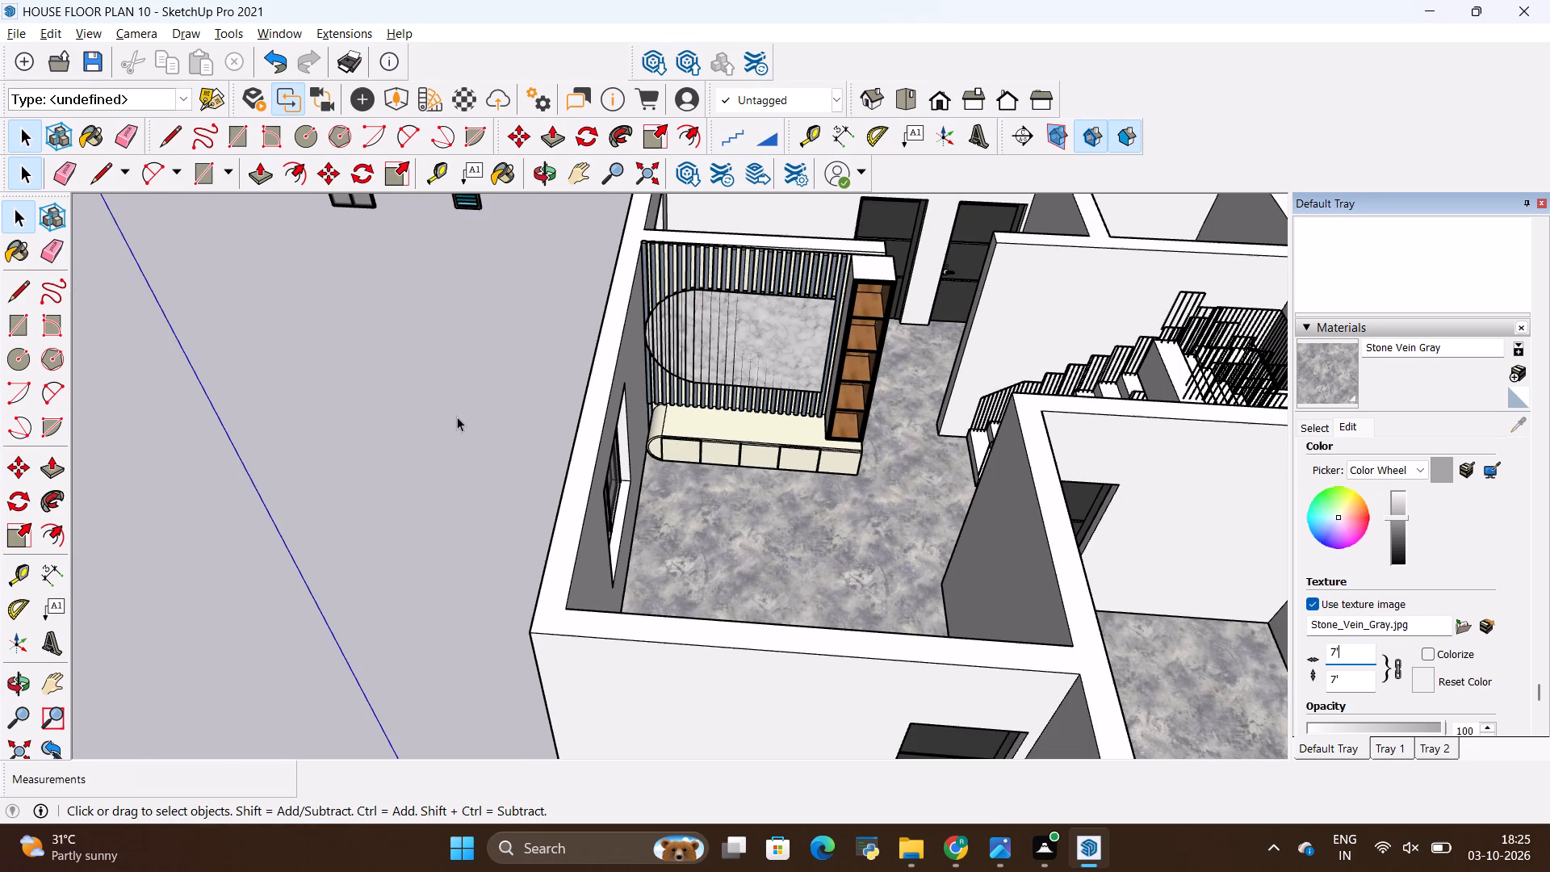
key(space)
click(457, 417)
Examine the stone floor finish throughout the house and around the TV unit, from above and up close.
scroll(923, 514, up, 11)
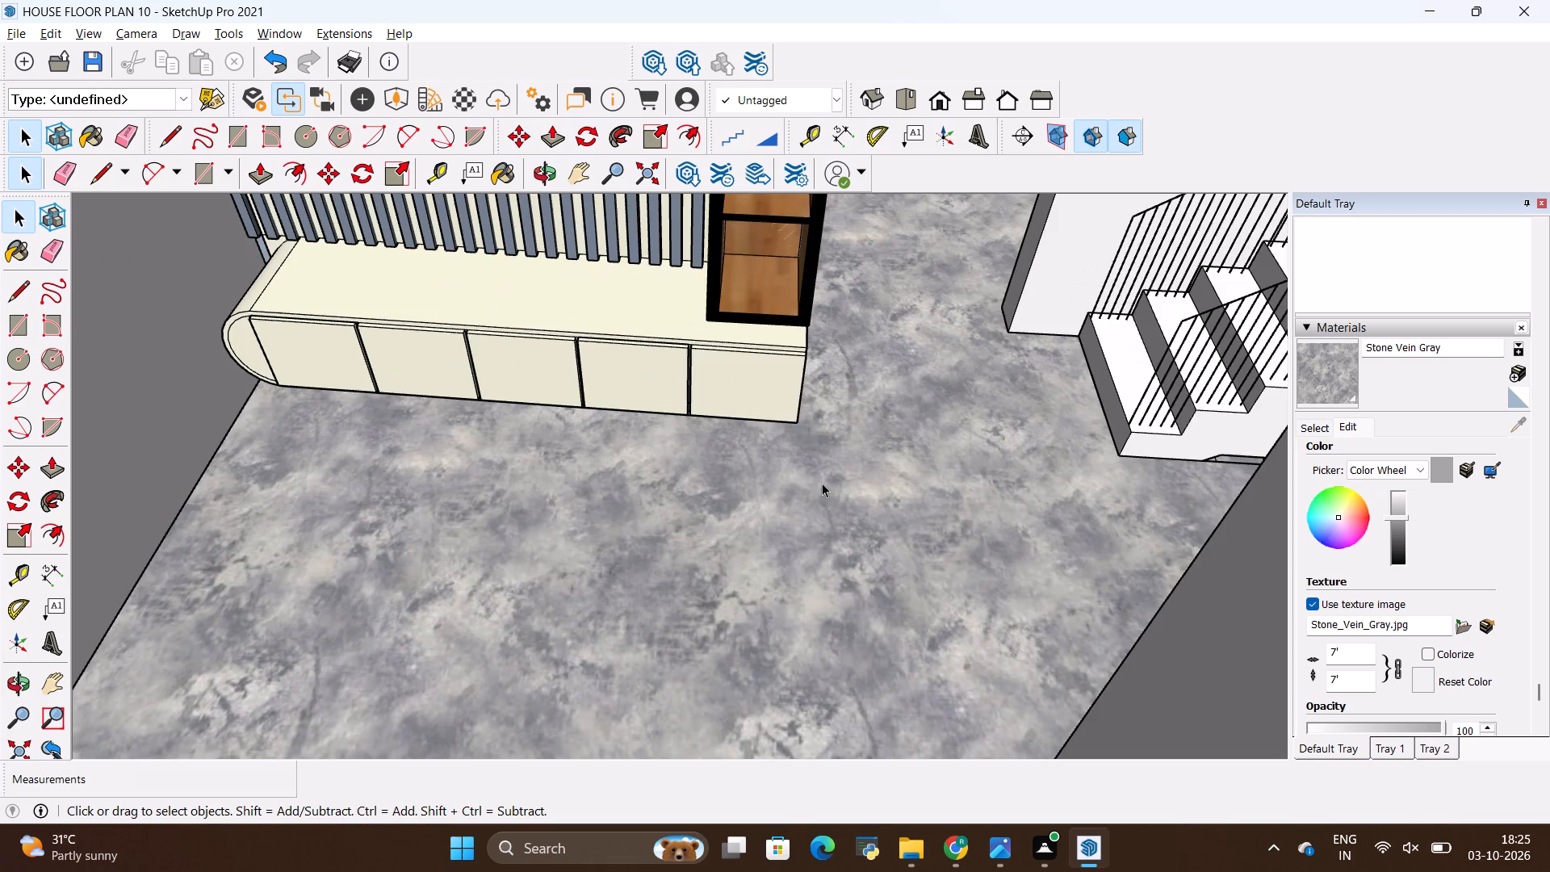
scroll(822, 483, up, 4)
scroll(885, 539, down, 18)
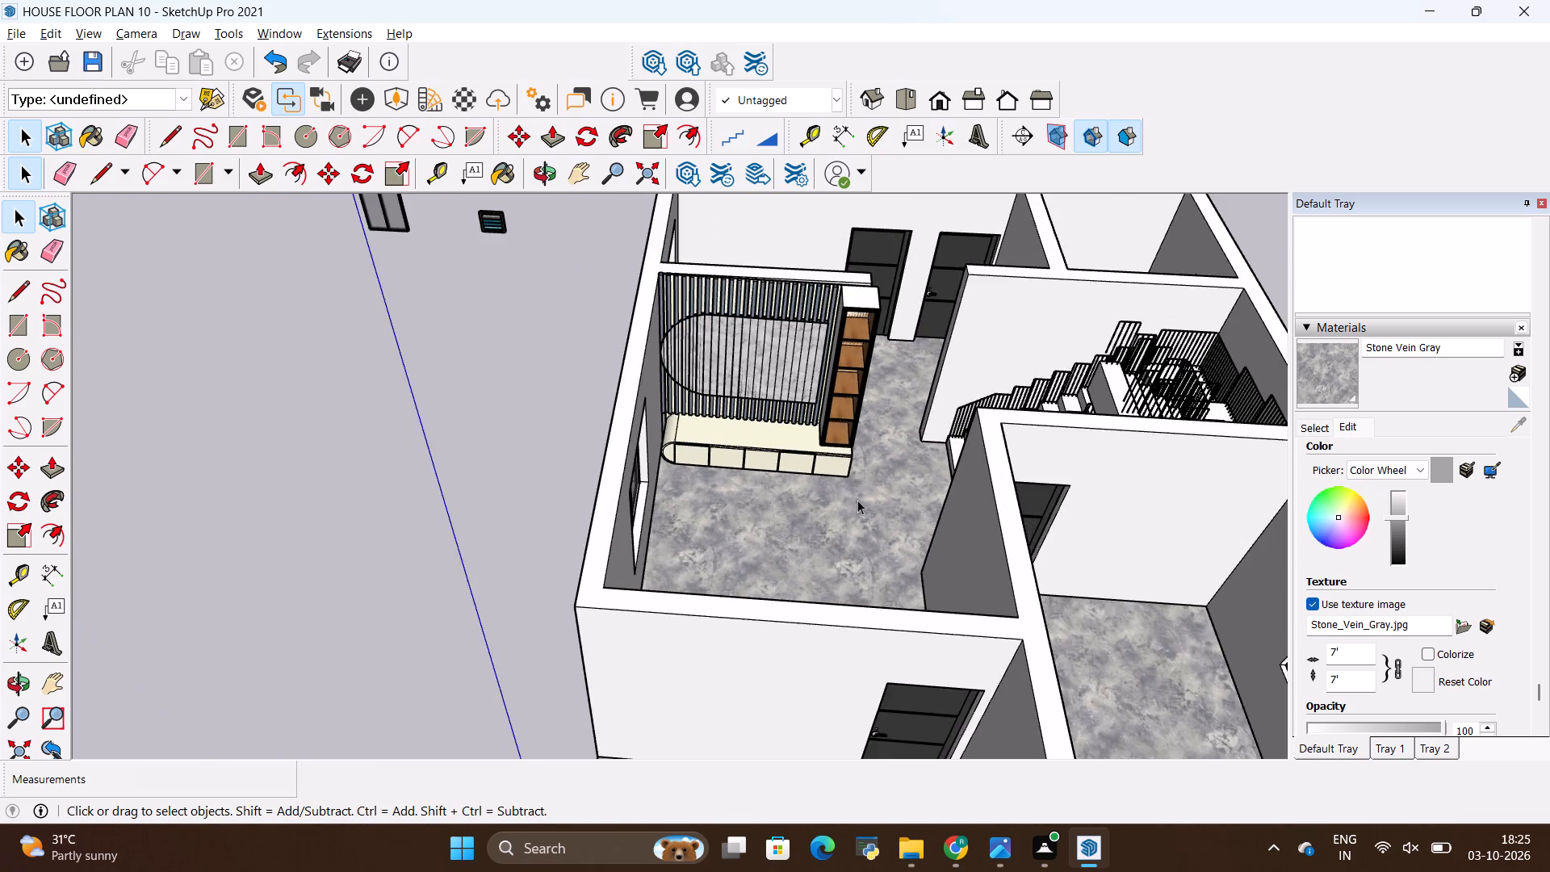
middle_drag(852, 496, 976, 249)
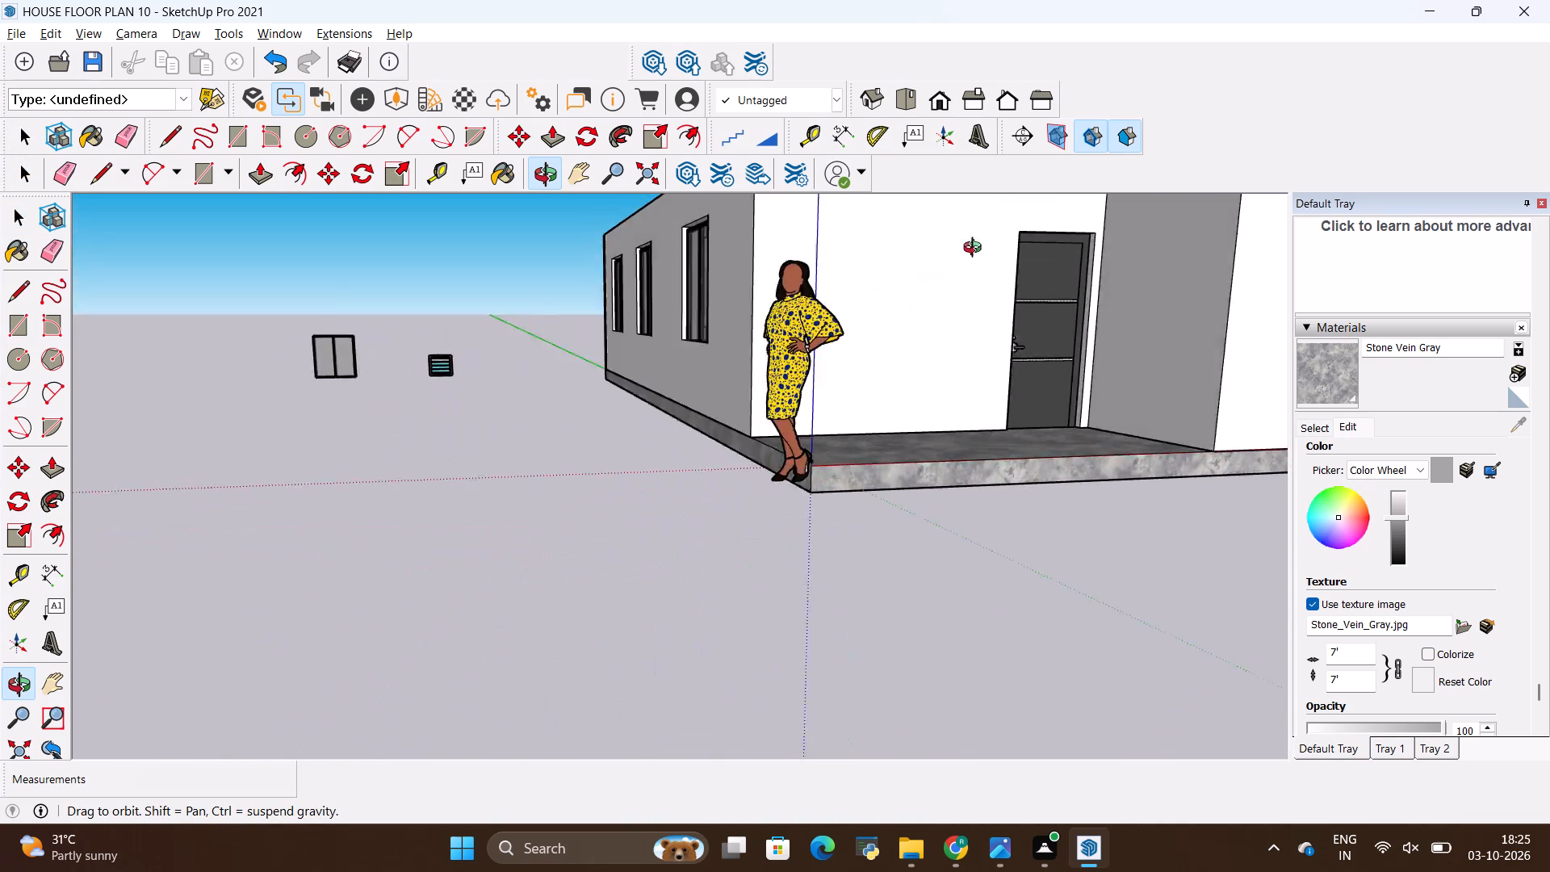
middle_drag(976, 249, 601, 472)
scroll(609, 356, up, 5)
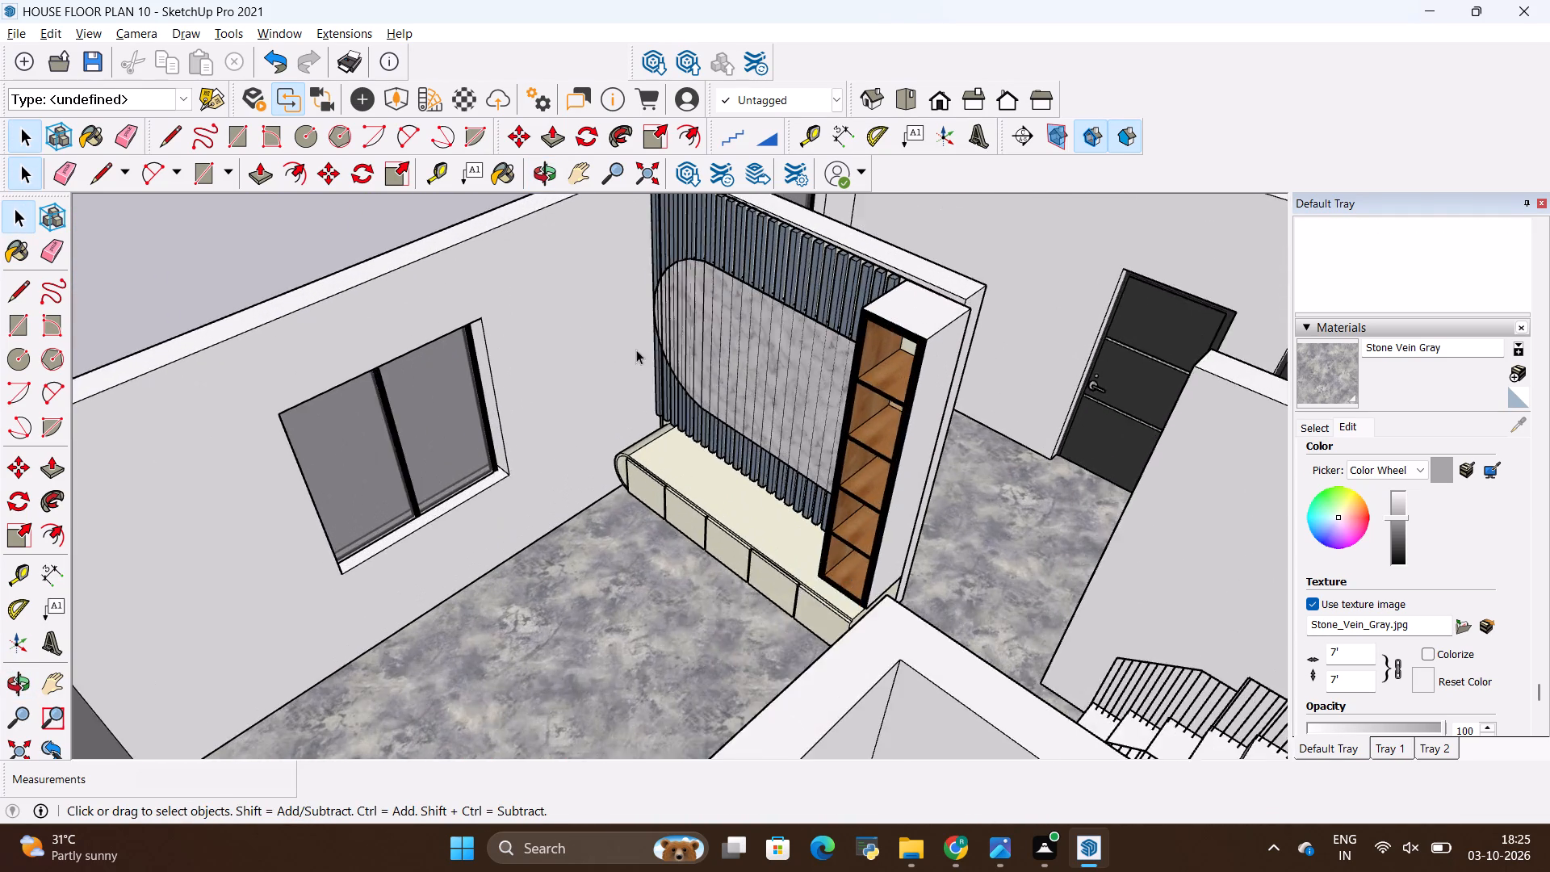
scroll(661, 359, up, 2)
scroll(669, 396, down, 6)
middle_drag(669, 434, 792, 611)
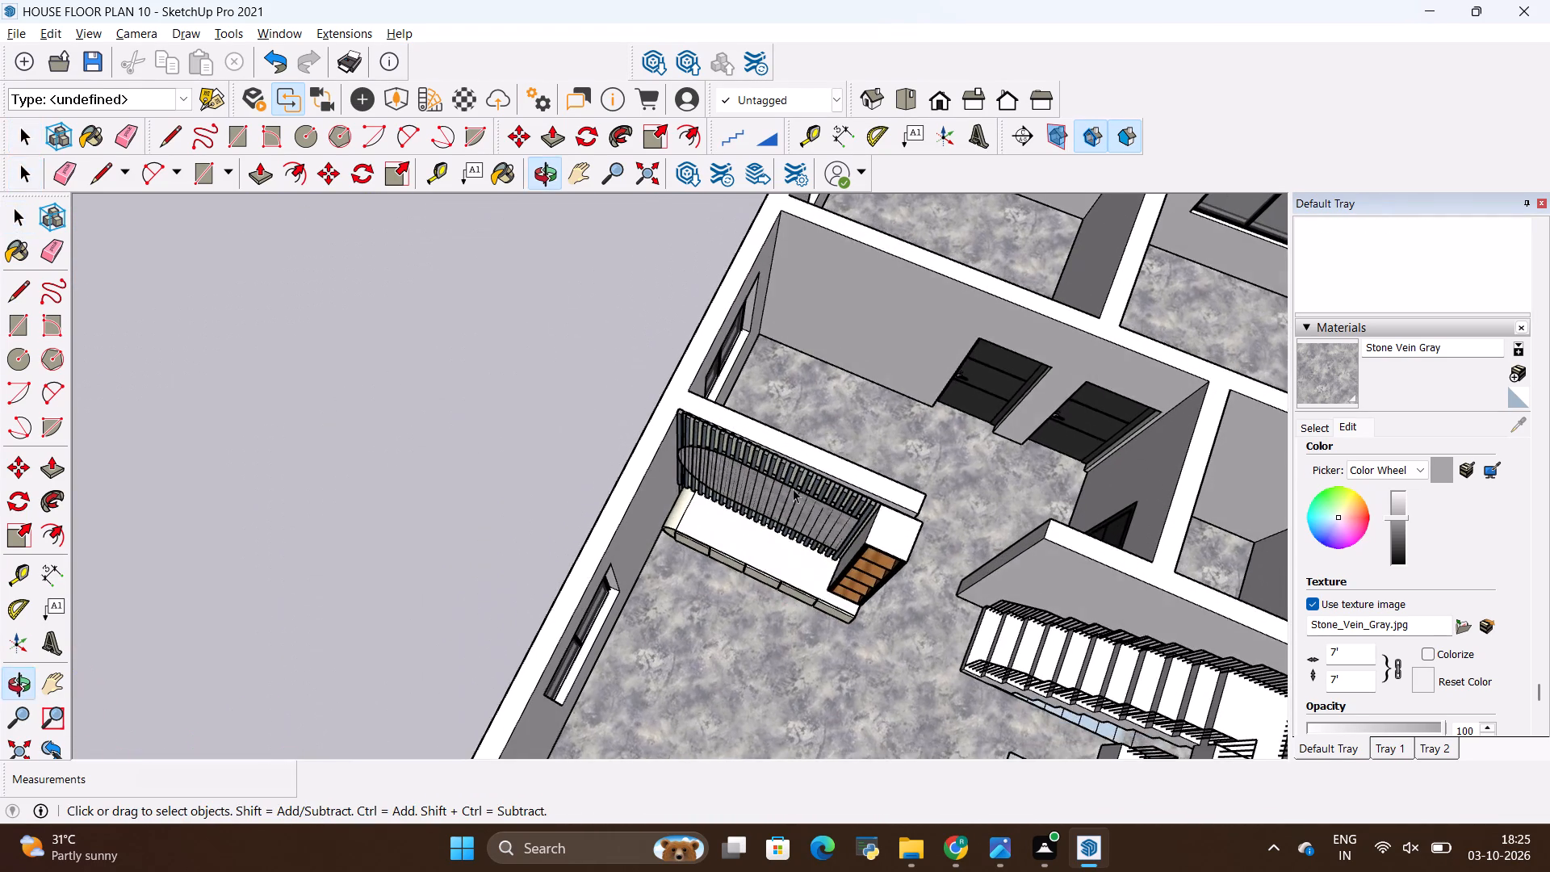
scroll(786, 424, down, 10)
scroll(958, 573, down, 5)
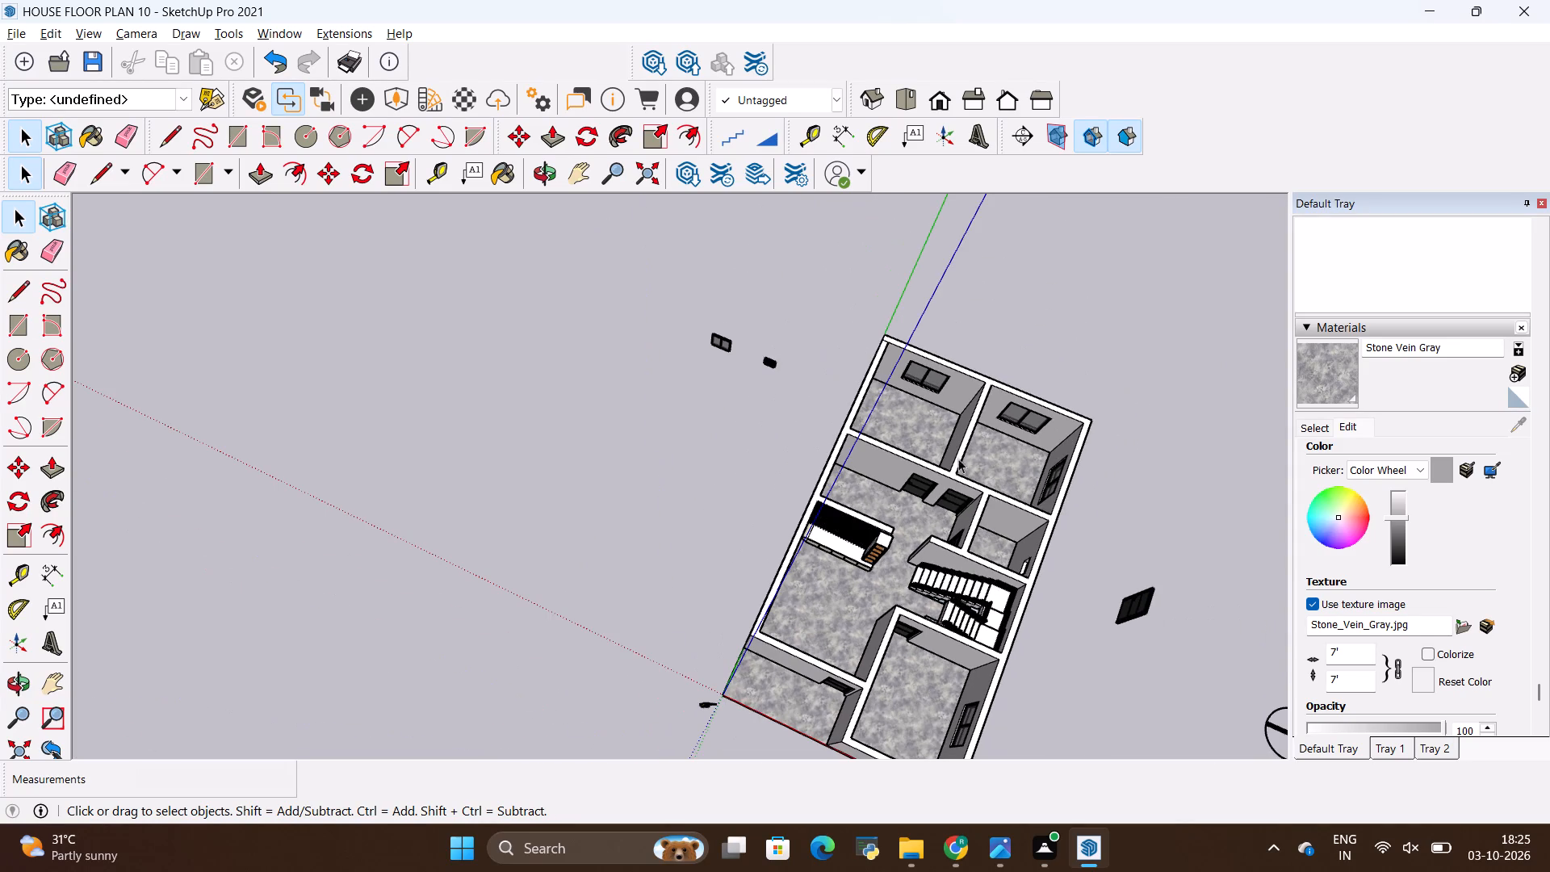
middle_drag(852, 586, 911, 401)
scroll(867, 499, up, 1)
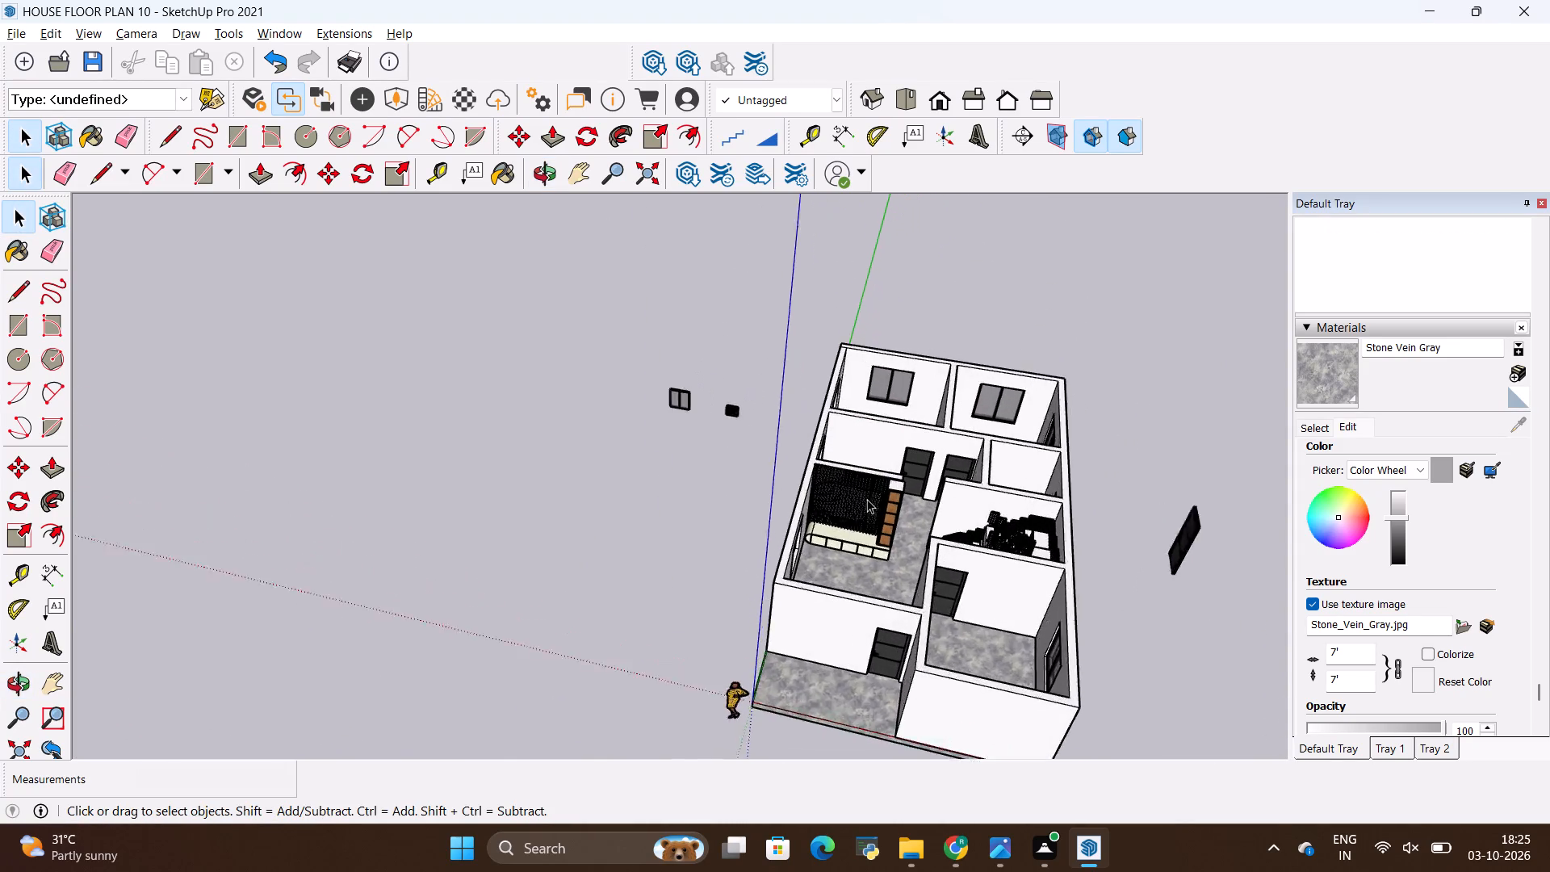
scroll(867, 499, up, 7)
scroll(882, 426, up, 7)
scroll(959, 453, up, 4)
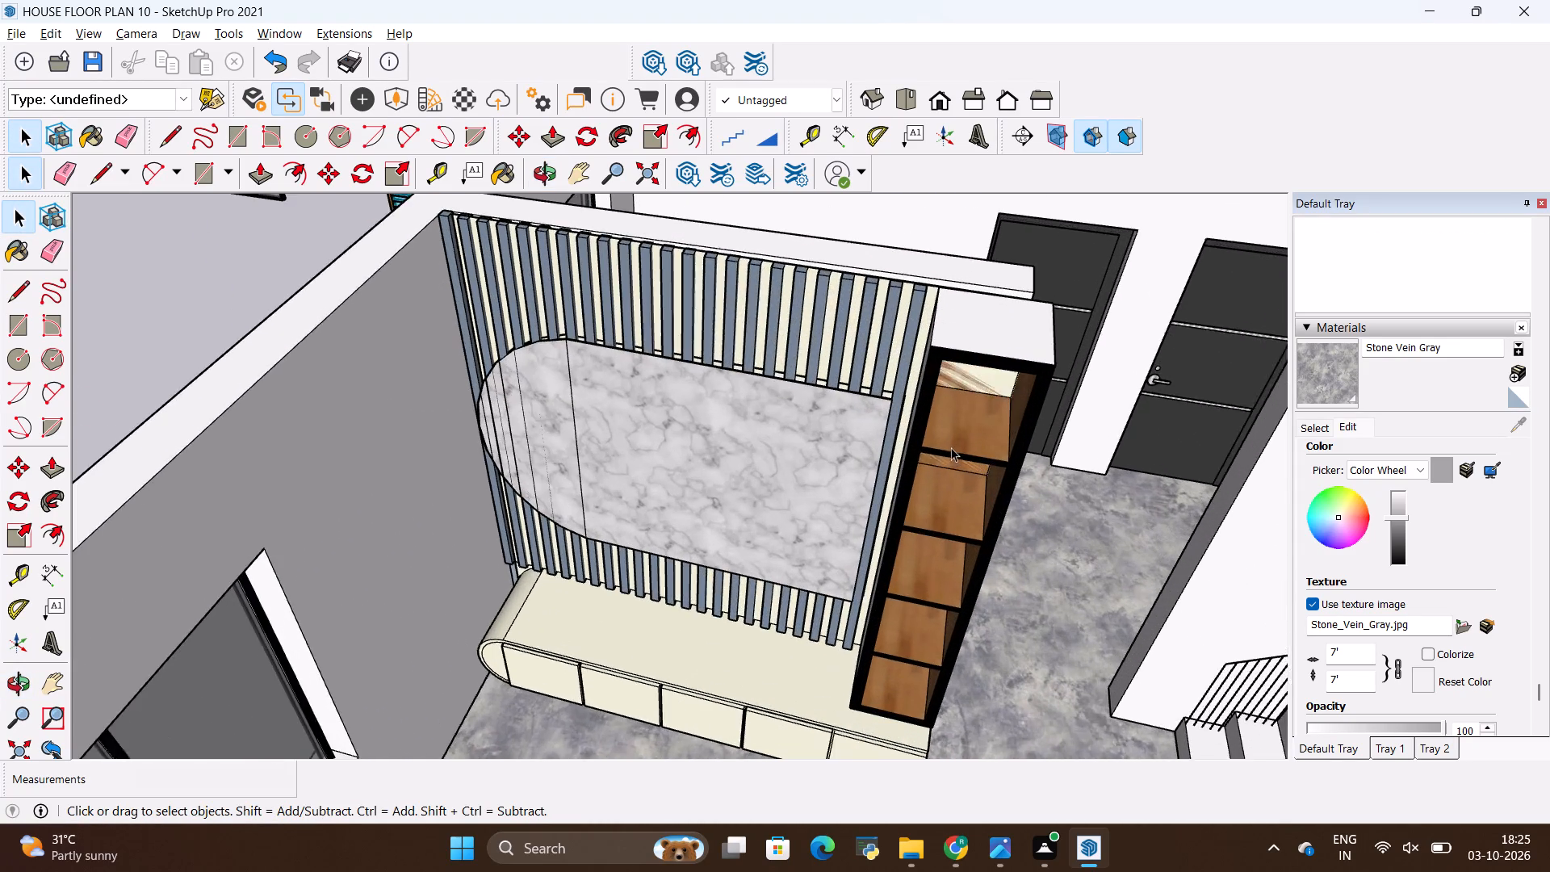
Examine the TV wall unit from a low angle inside its room, and the house from its front side.
scroll(951, 447, up, 2)
middle_drag(981, 497, 1016, 273)
middle_drag(973, 454, 984, 370)
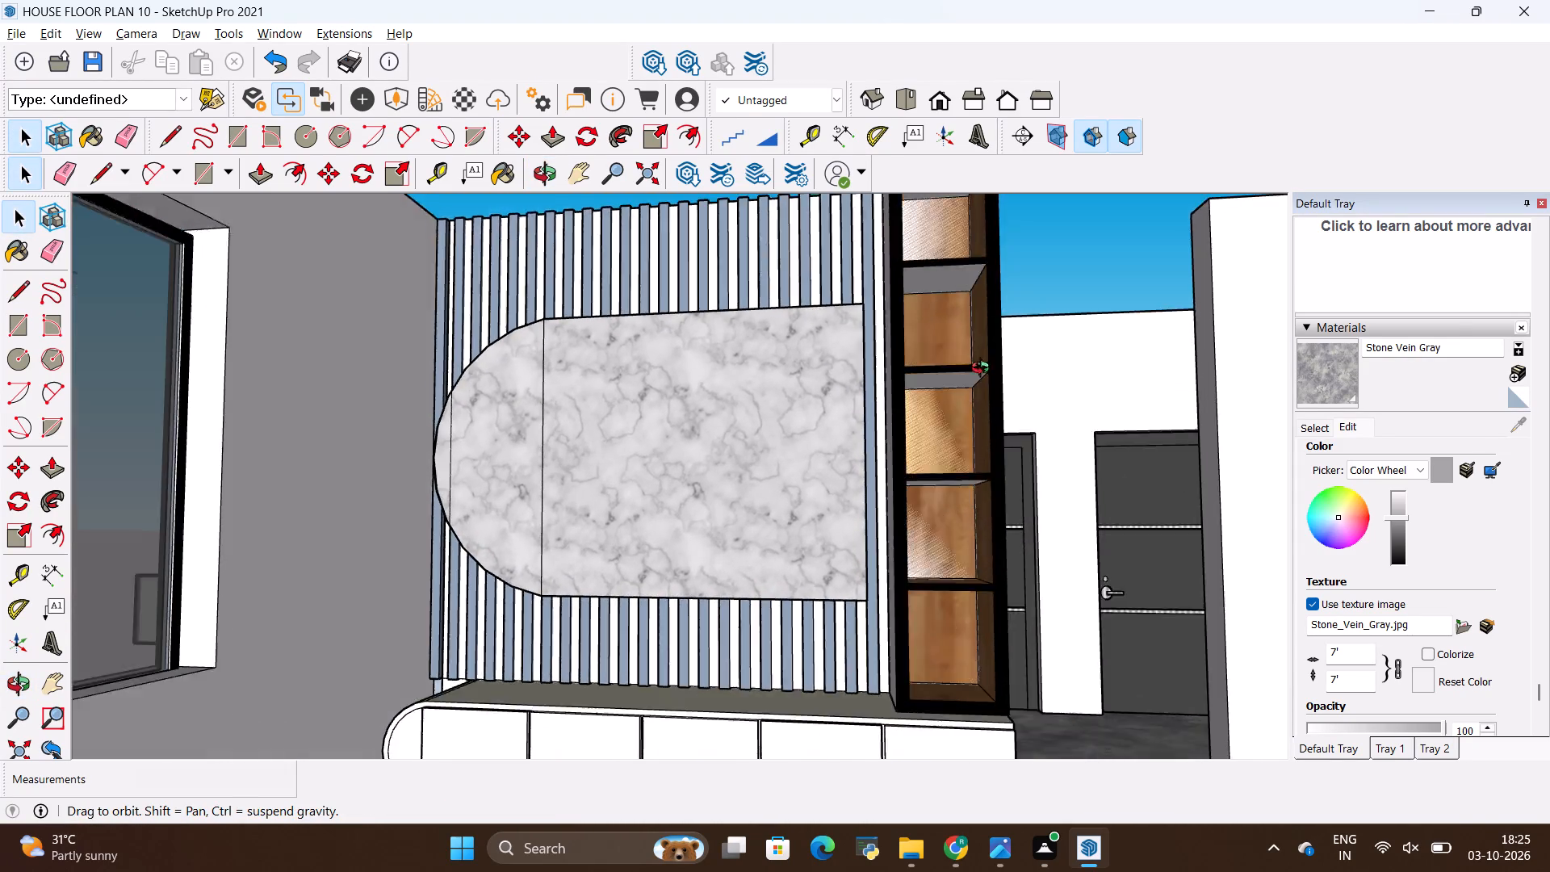
middle_drag(984, 370, 909, 353)
scroll(891, 385, down, 1)
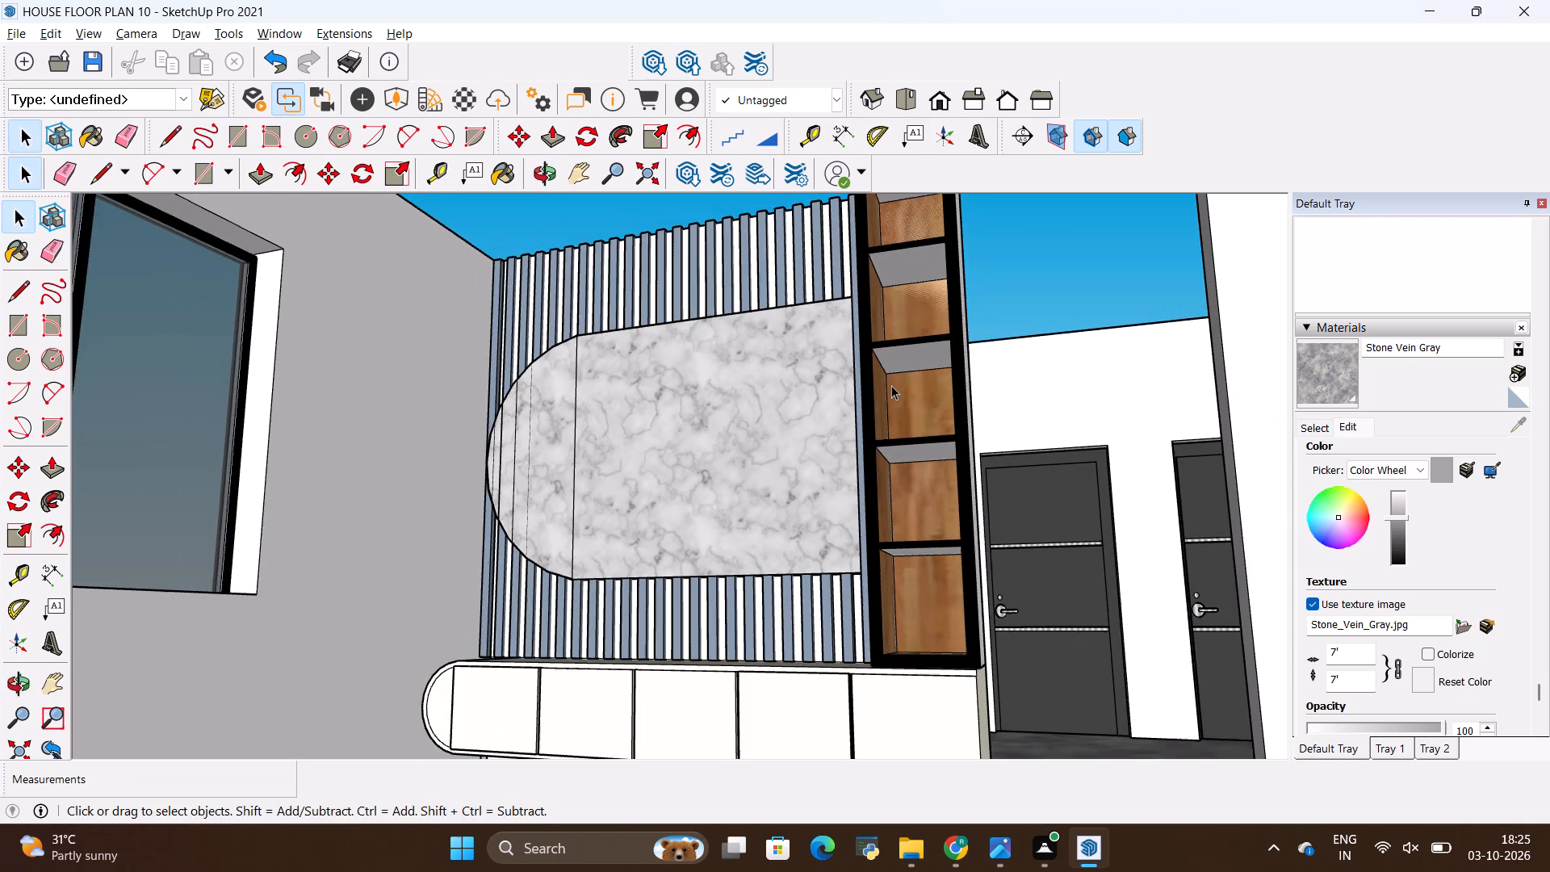
scroll(891, 385, down, 2)
scroll(891, 385, up, 3)
middle_drag(882, 409, 902, 509)
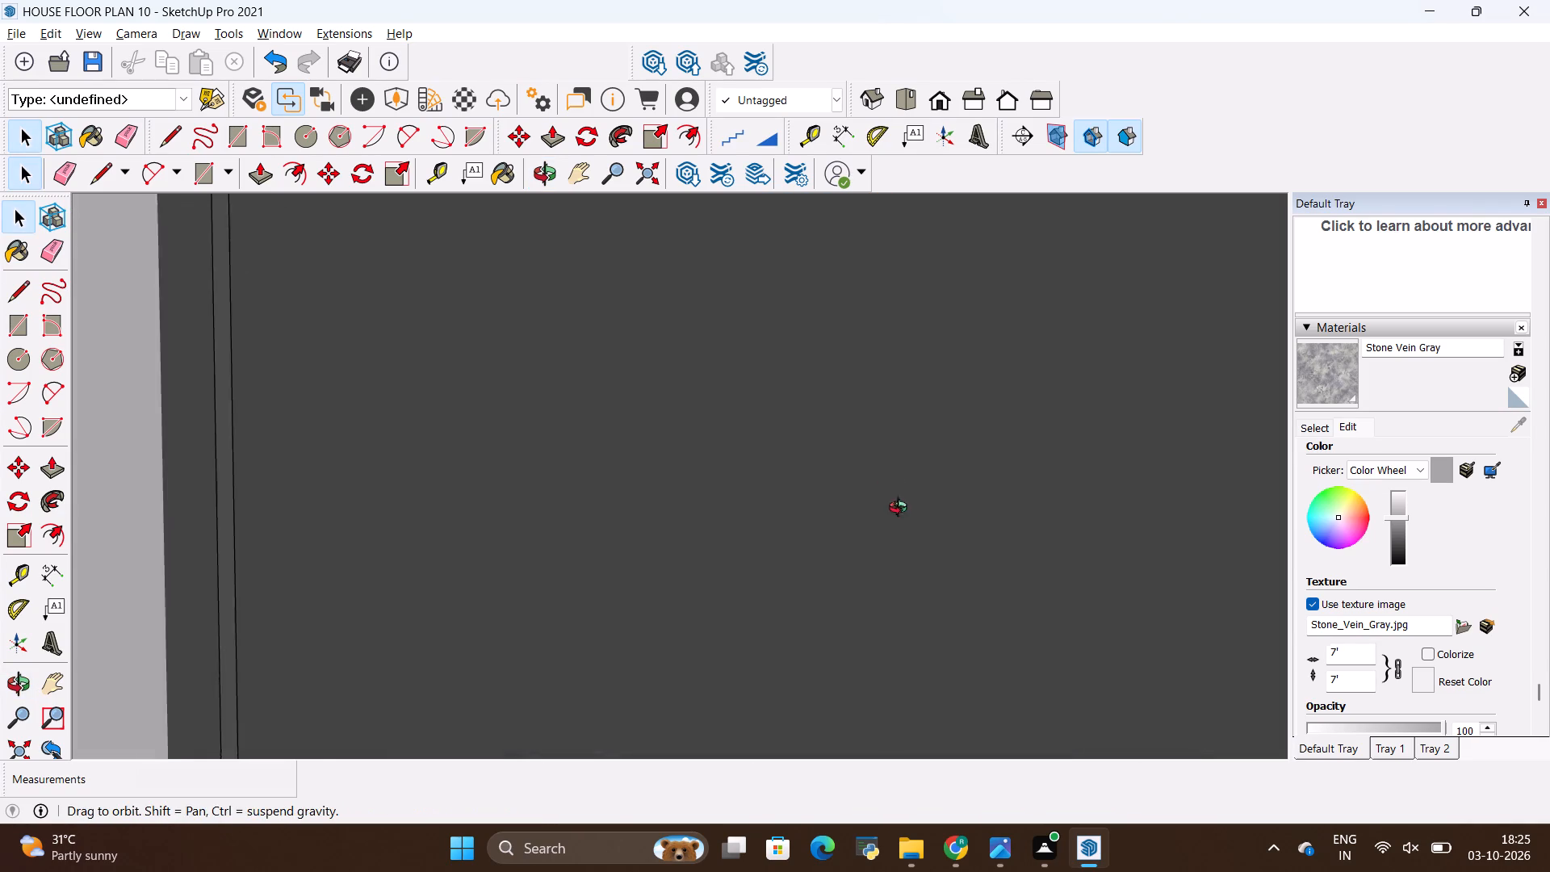
middle_drag(902, 509, 916, 662)
scroll(895, 578, down, 15)
scroll(895, 560, down, 17)
scroll(893, 410, down, 8)
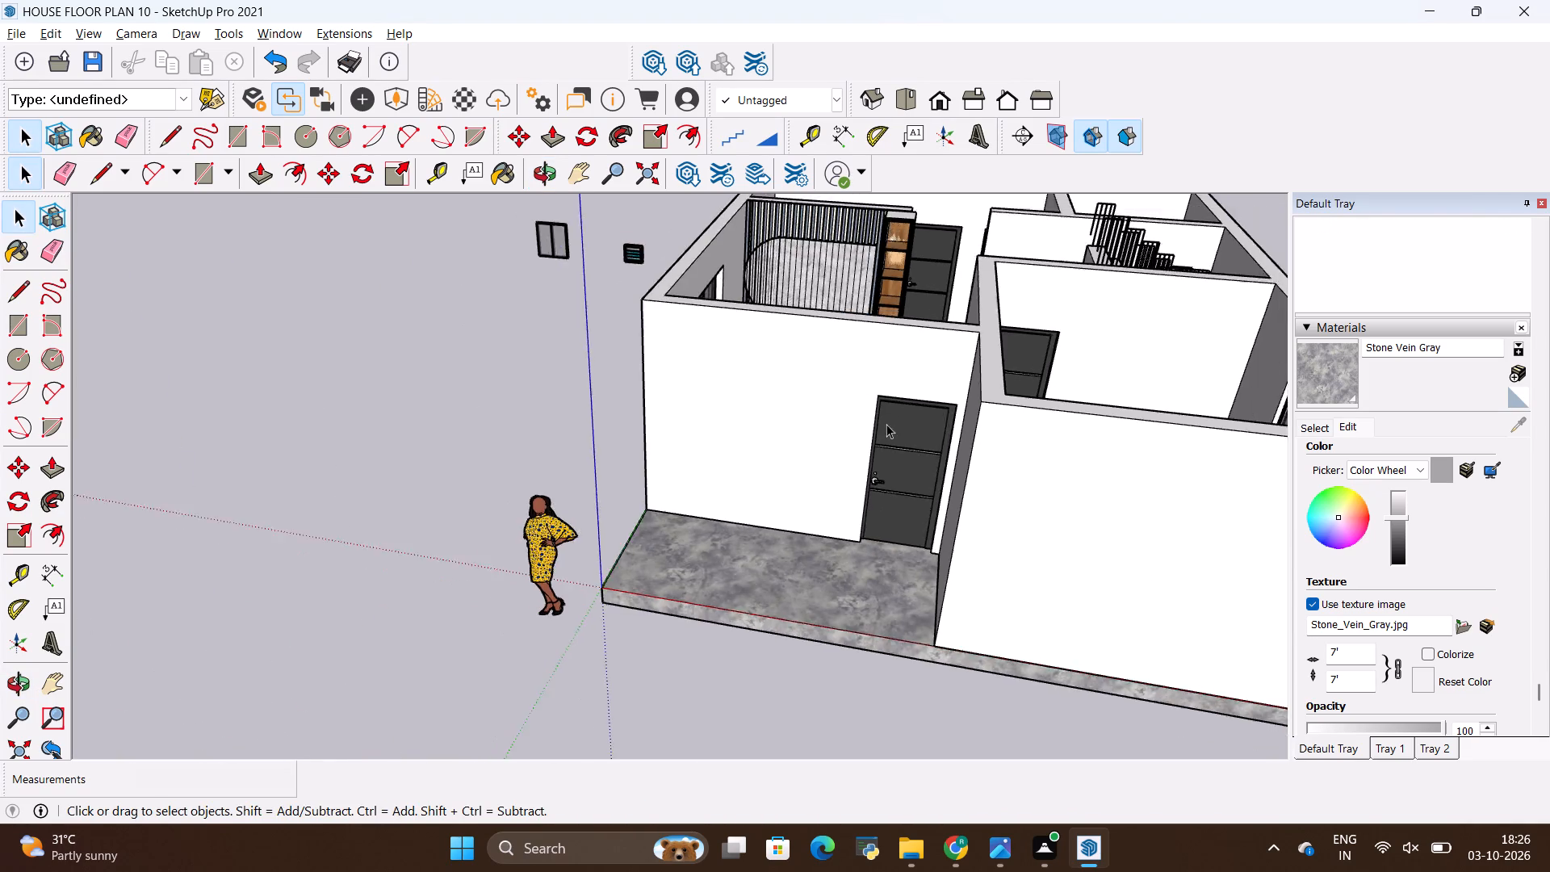
scroll(886, 424, down, 2)
Examine the TV unit's marble panel, slats, shelves and base cabinet against the stone floor and the adjoining doorways.
scroll(911, 276, up, 11)
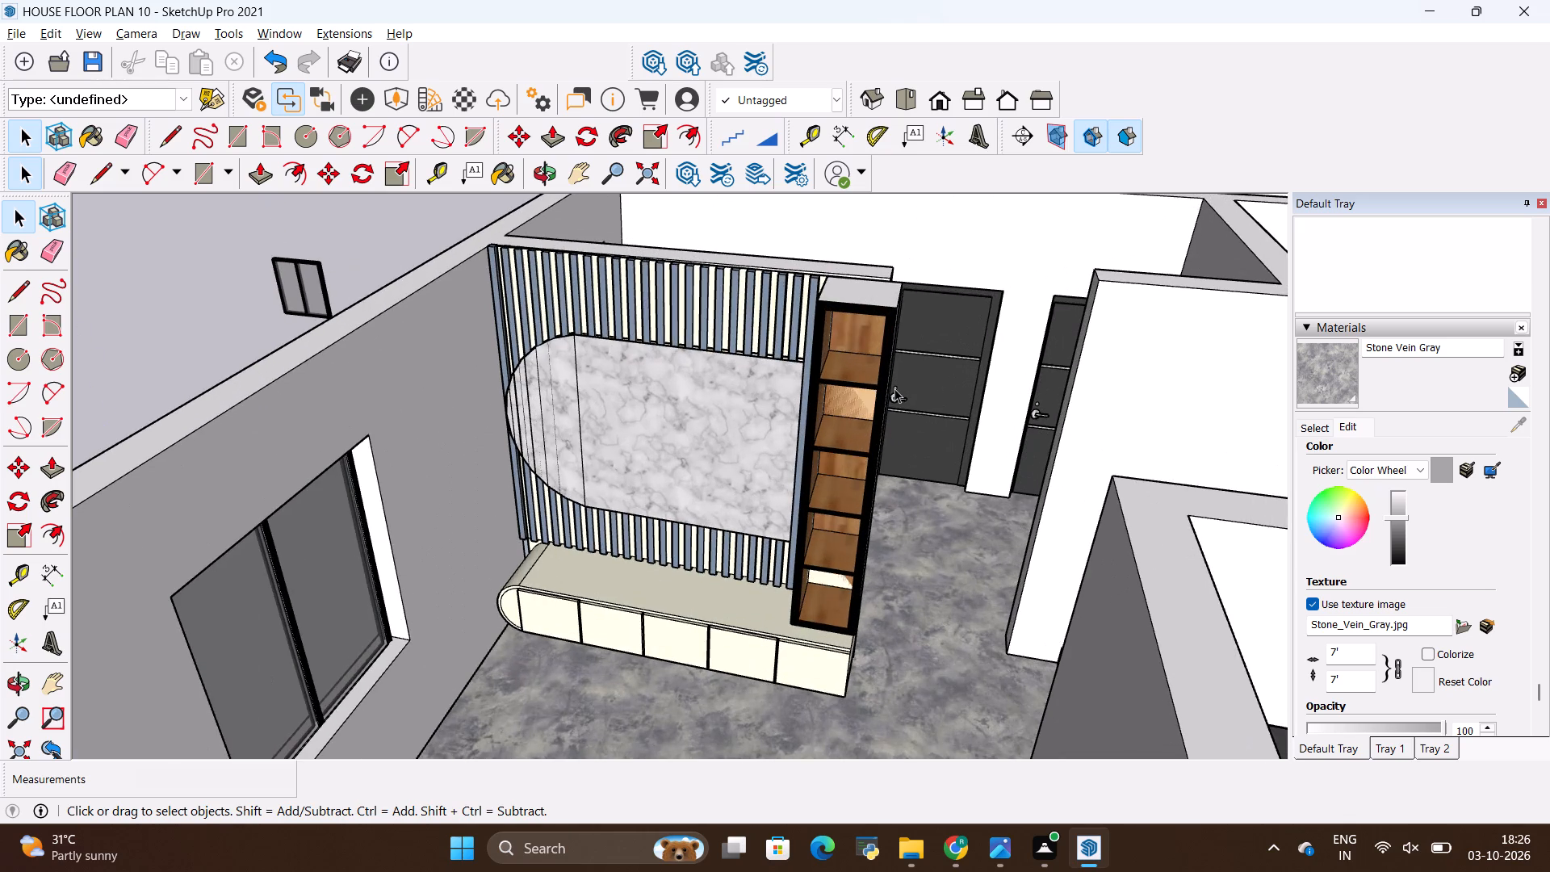
middle_drag(894, 388, 860, 397)
scroll(769, 249, up, 3)
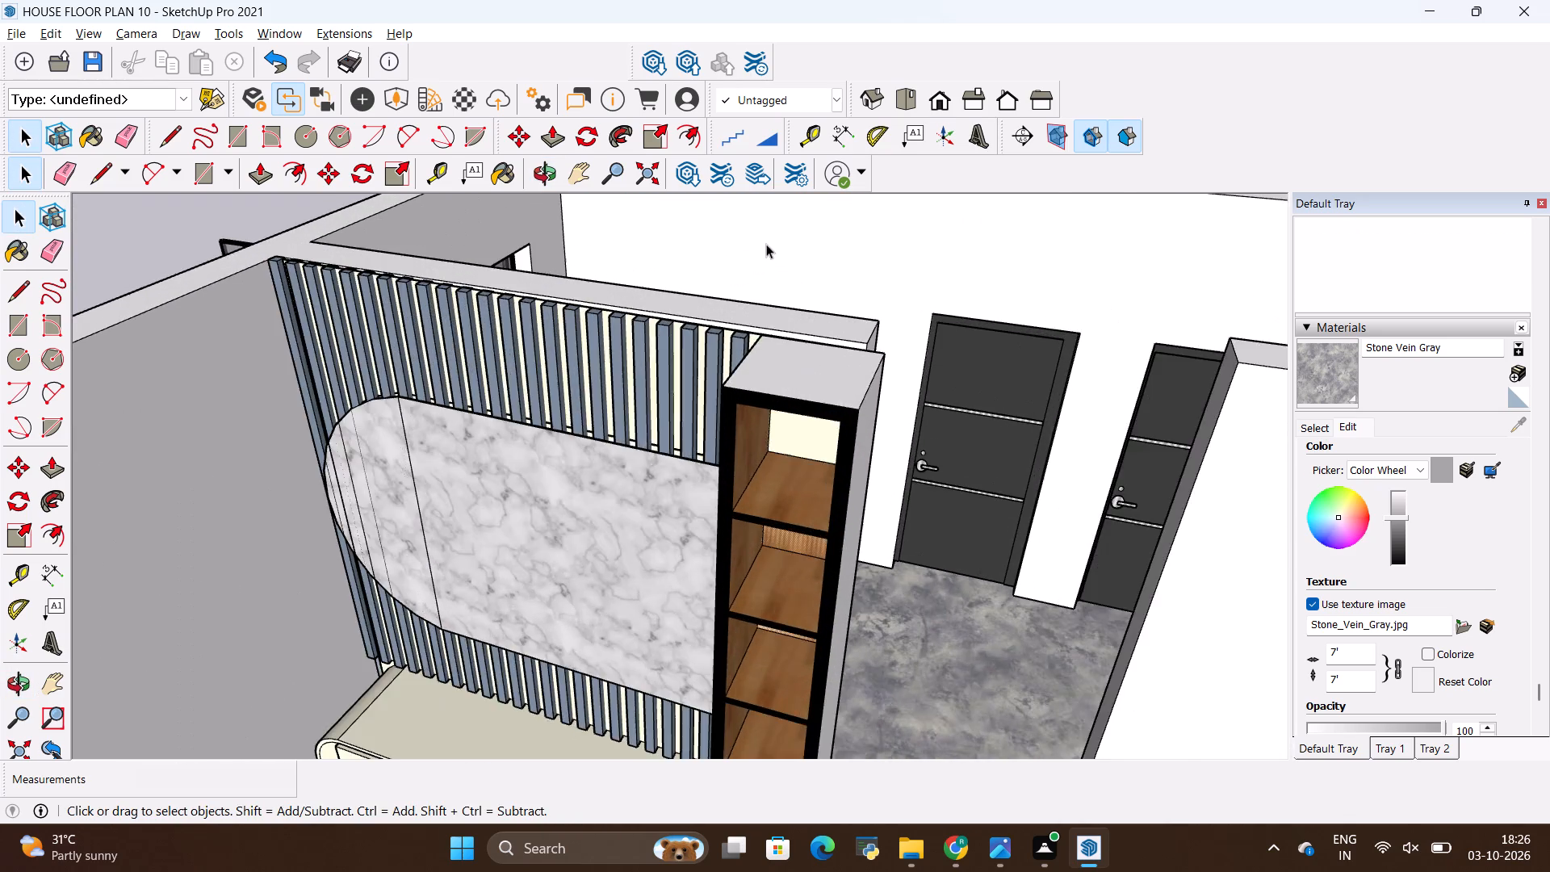
scroll(773, 282, up, 1)
middle_drag(774, 283, 800, 199)
scroll(735, 391, down, 1)
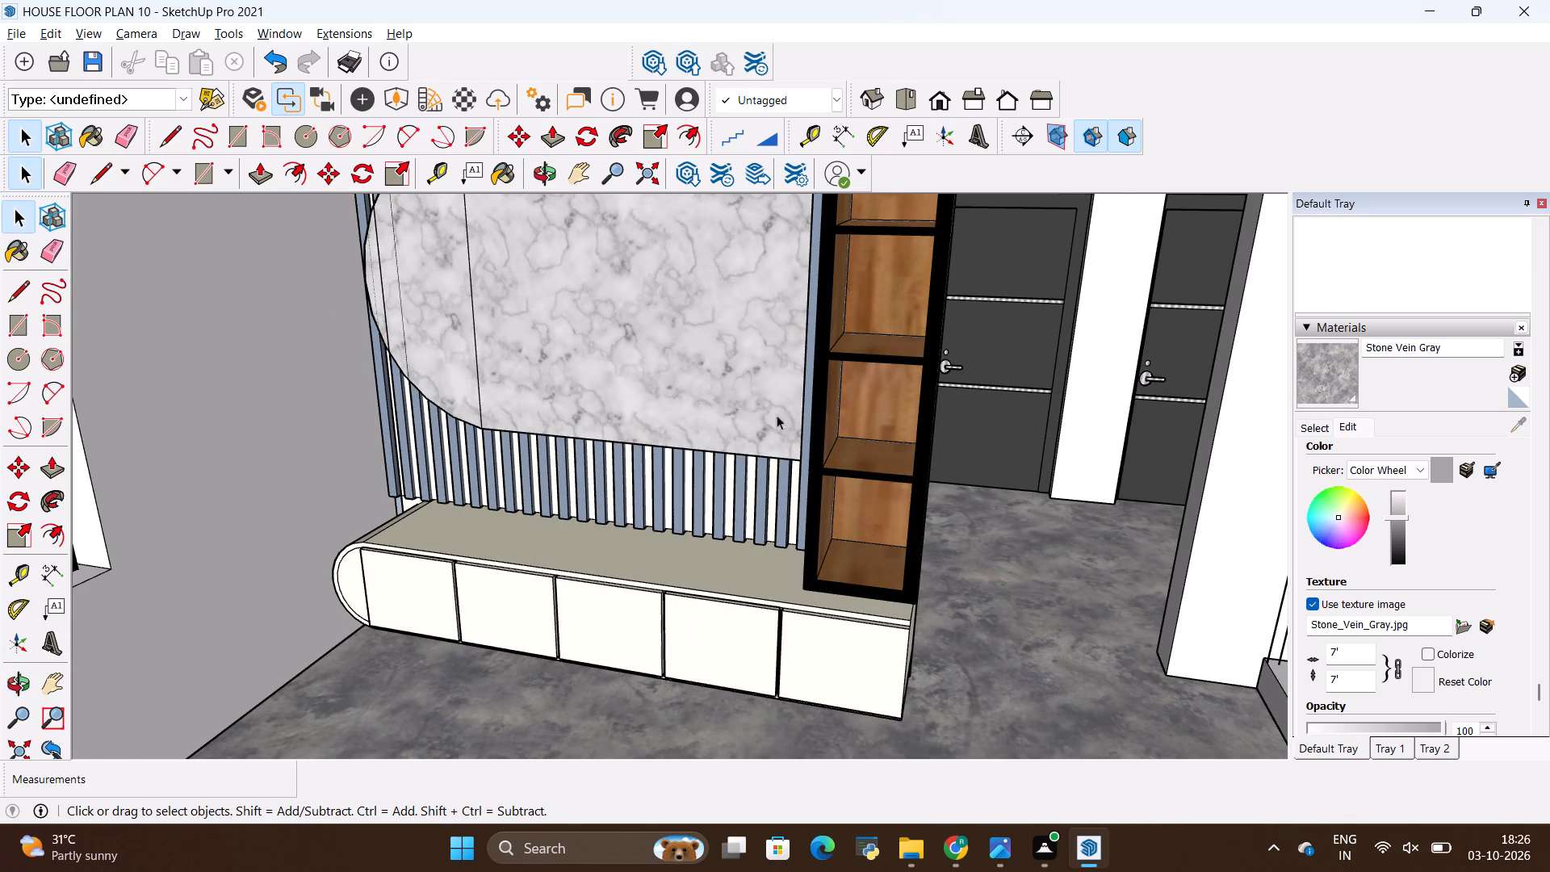
shift+middle_drag(855, 480, 680, 615)
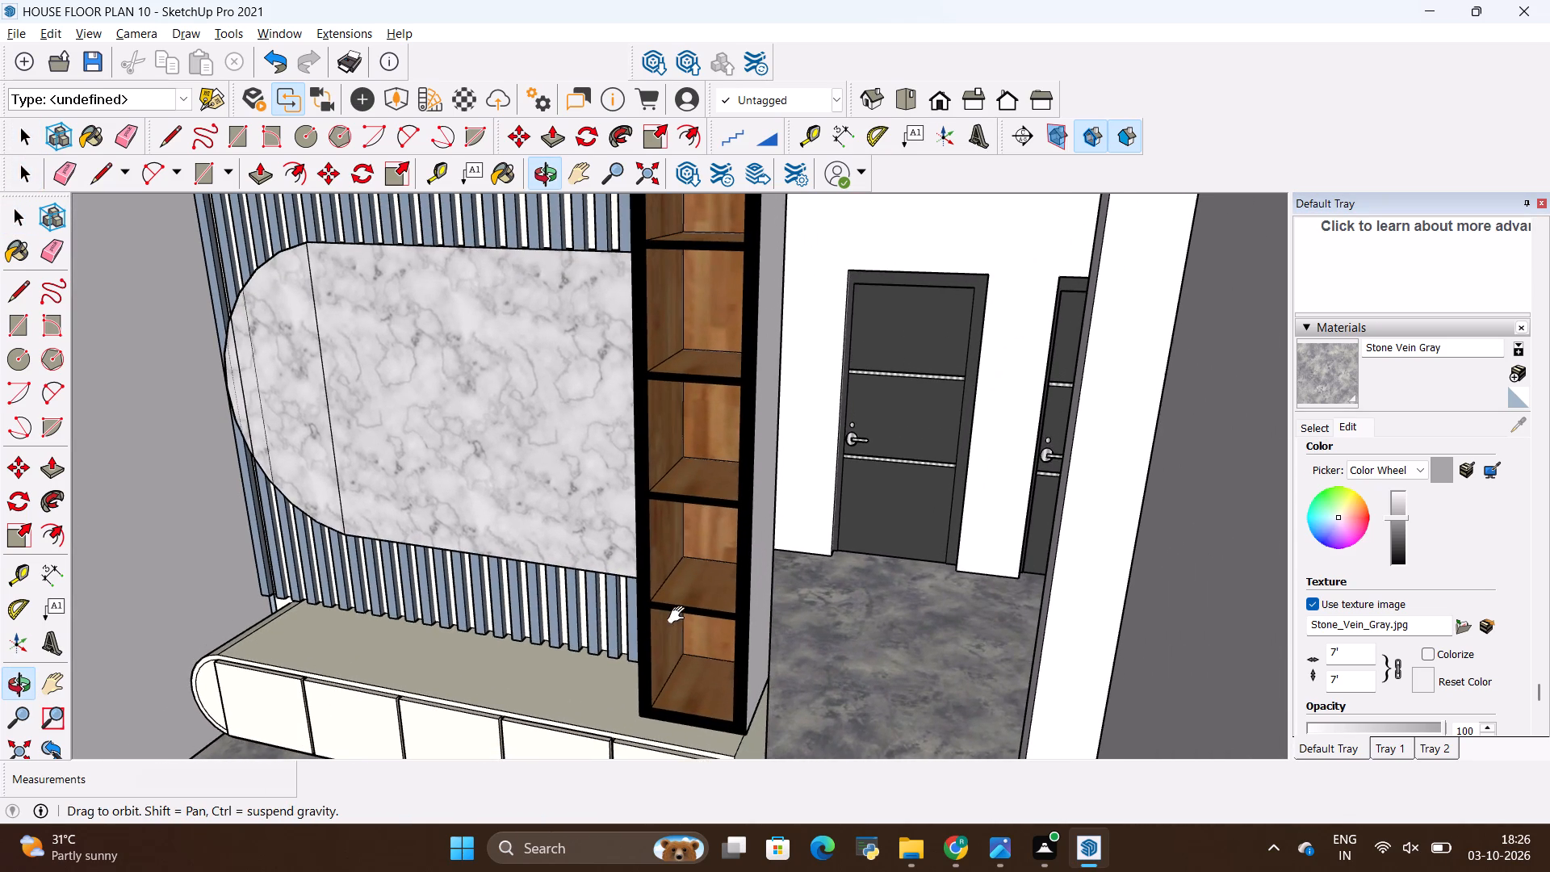
shift+middle_drag(680, 615, 680, 618)
scroll(718, 527, down, 1)
shift+middle_drag(718, 530, 672, 451)
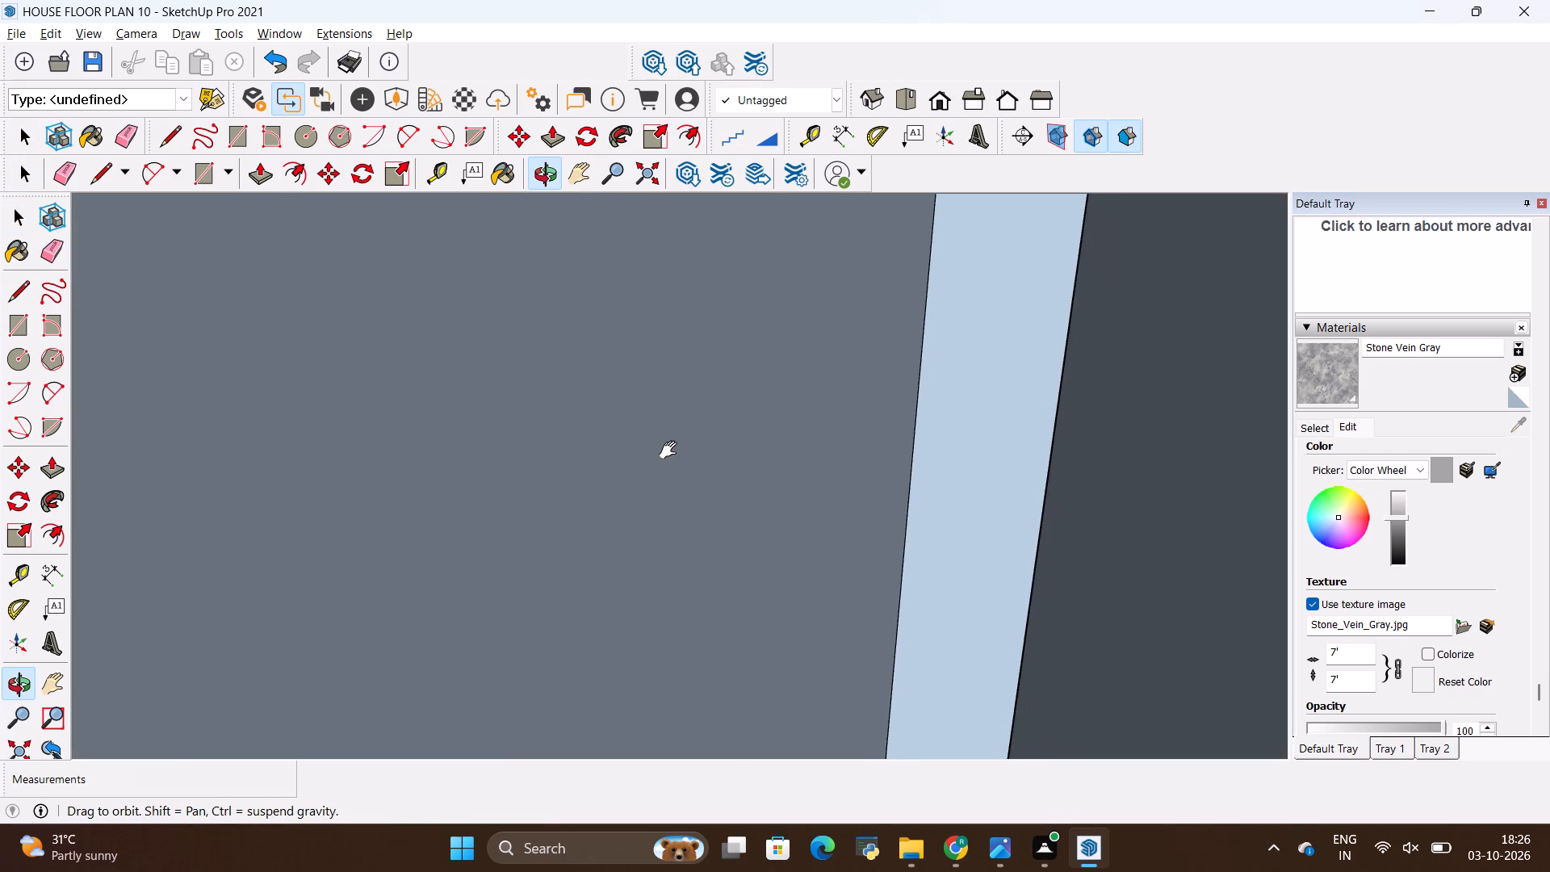
shift+middle_drag(672, 451, 815, 400)
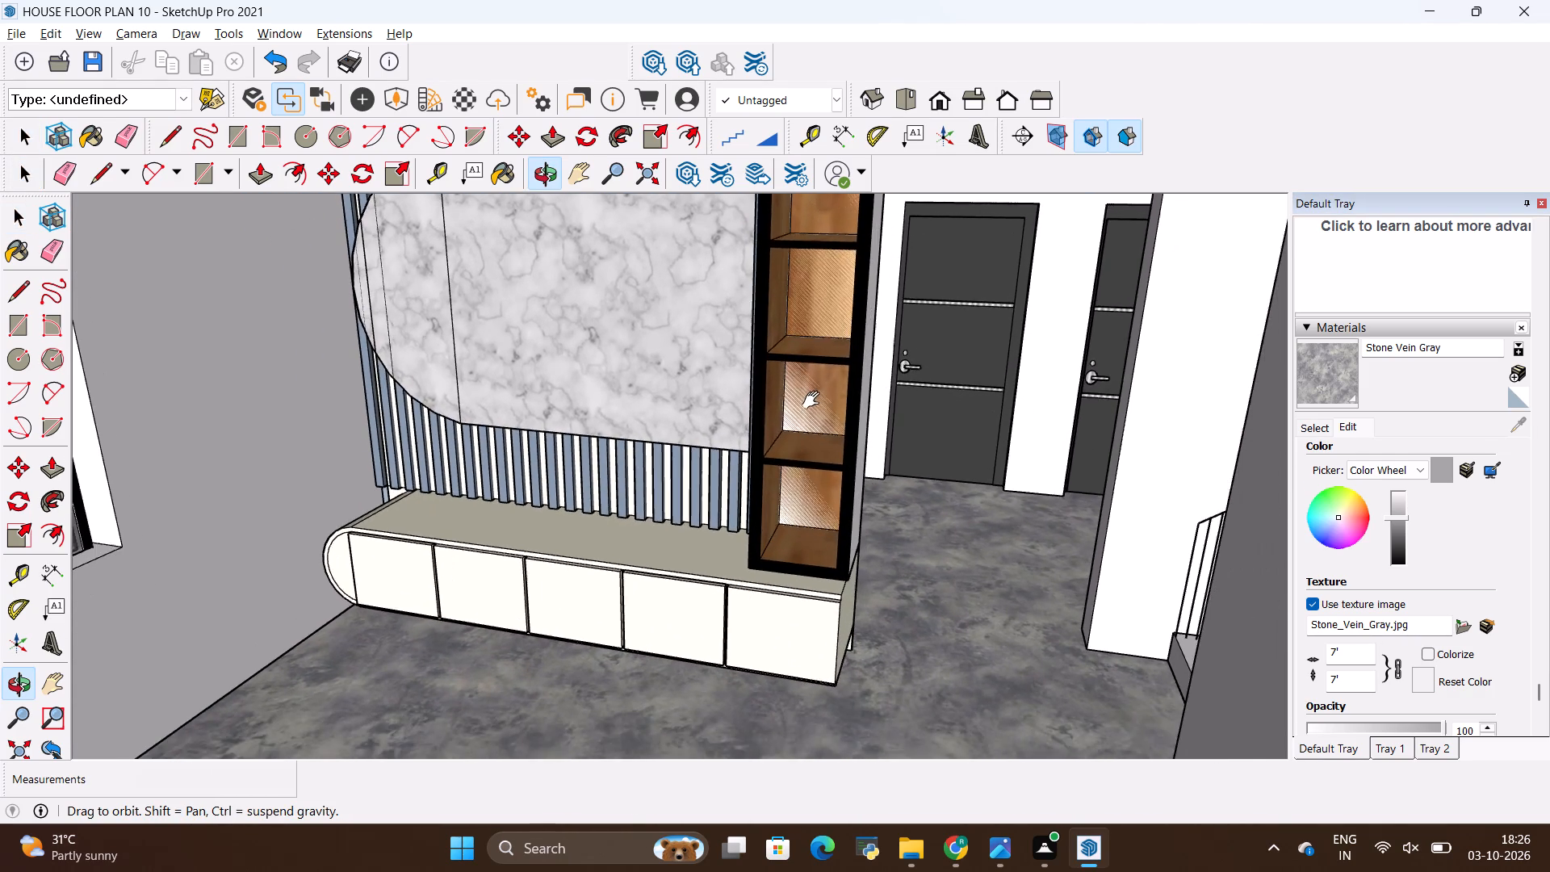
shift+middle_drag(815, 400, 793, 597)
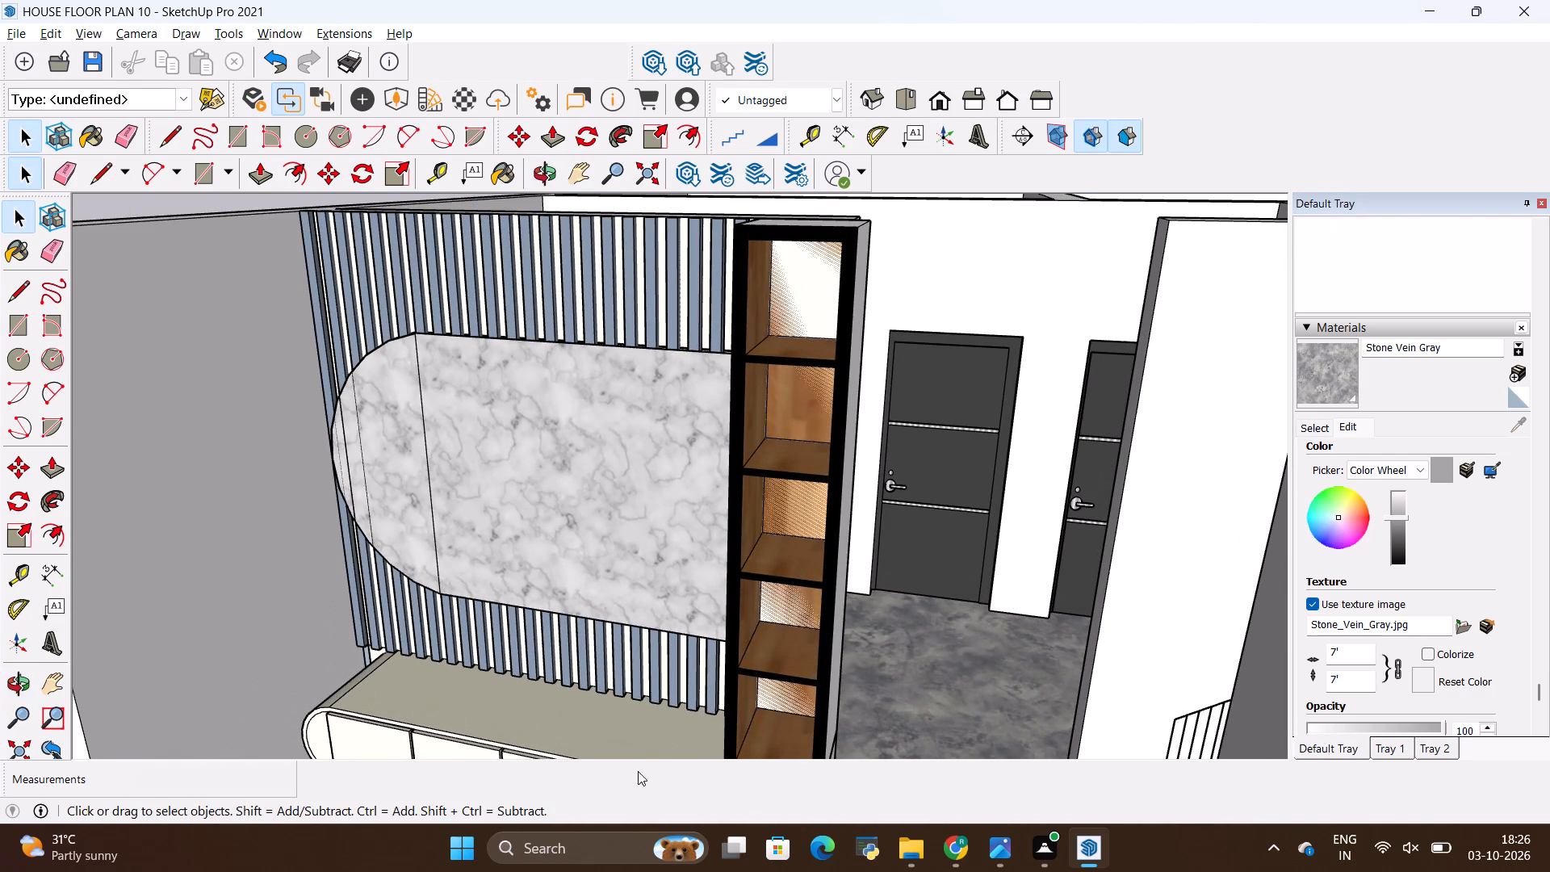
shift+middle_drag(639, 734, 657, 686)
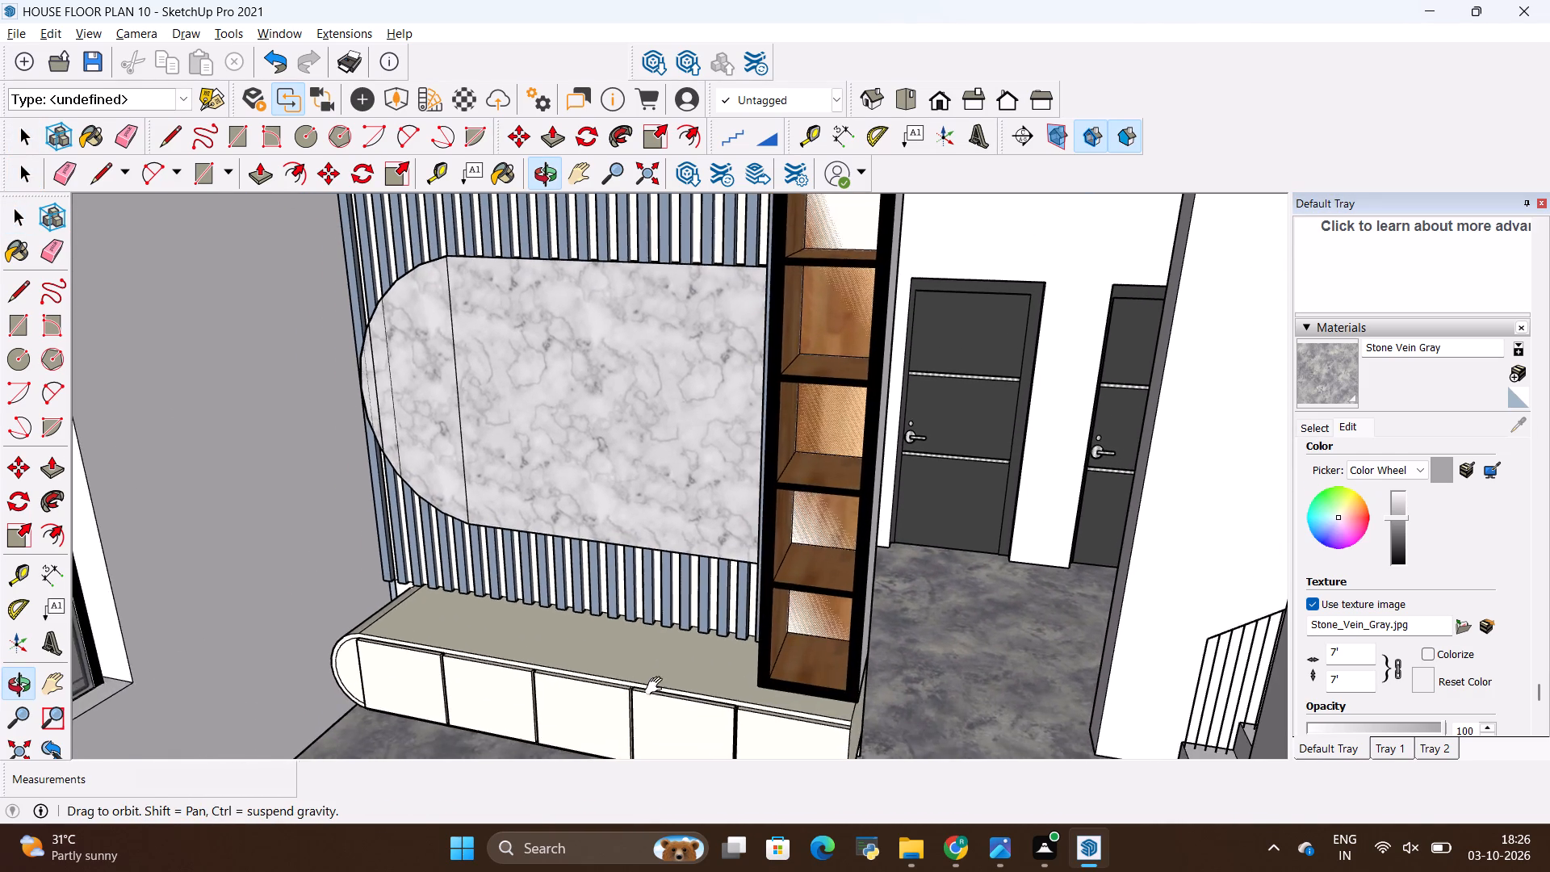
shift+middle_drag(657, 686, 655, 694)
scroll(655, 694, up, 1)
scroll(654, 694, down, 2)
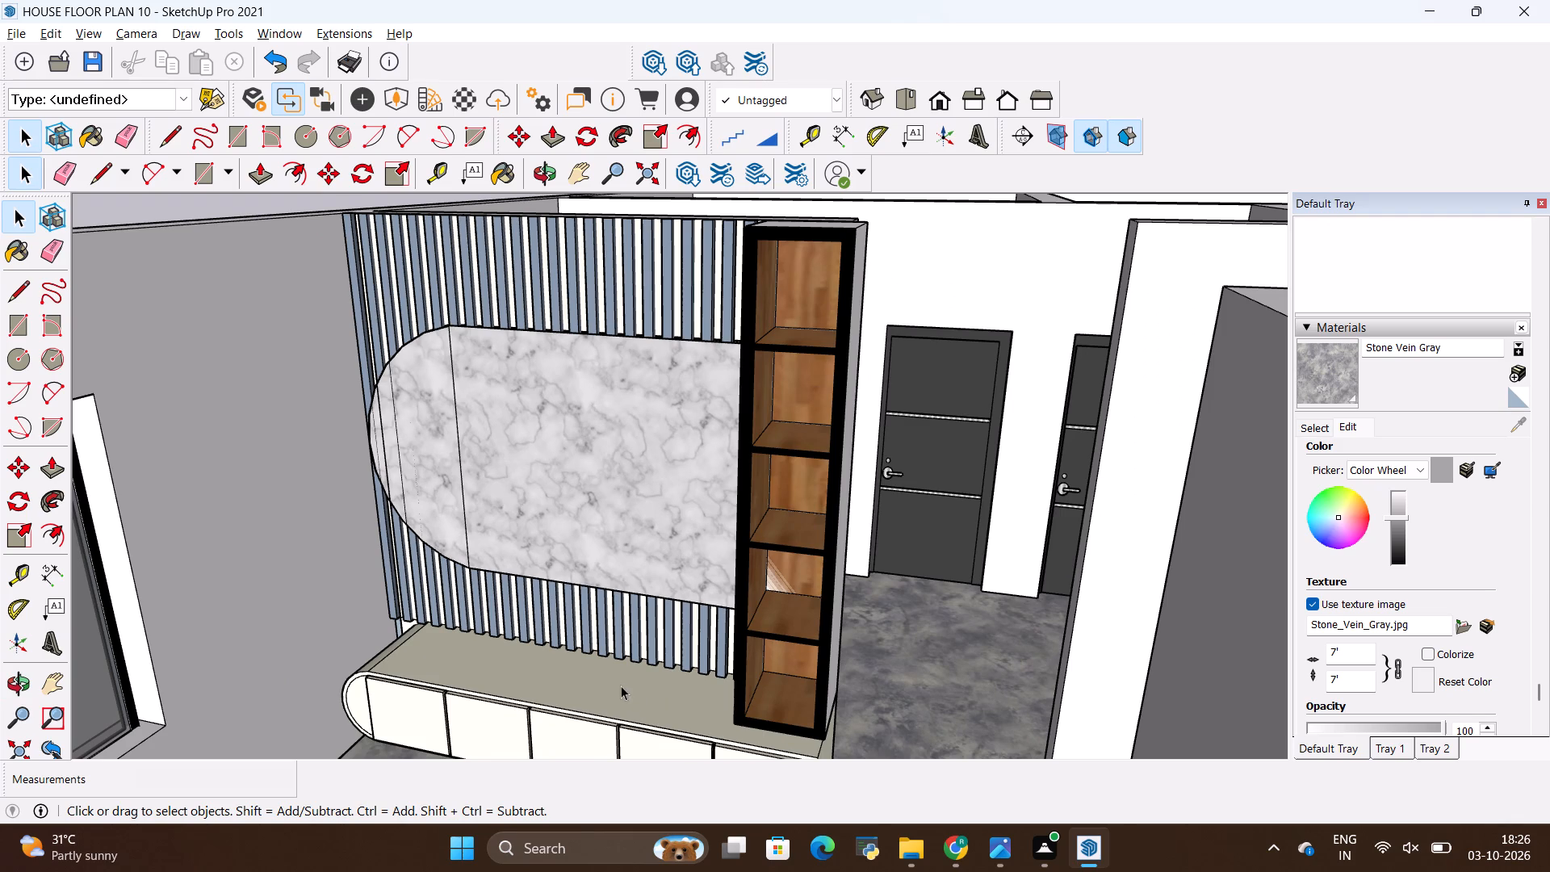
scroll(505, 639, down, 1)
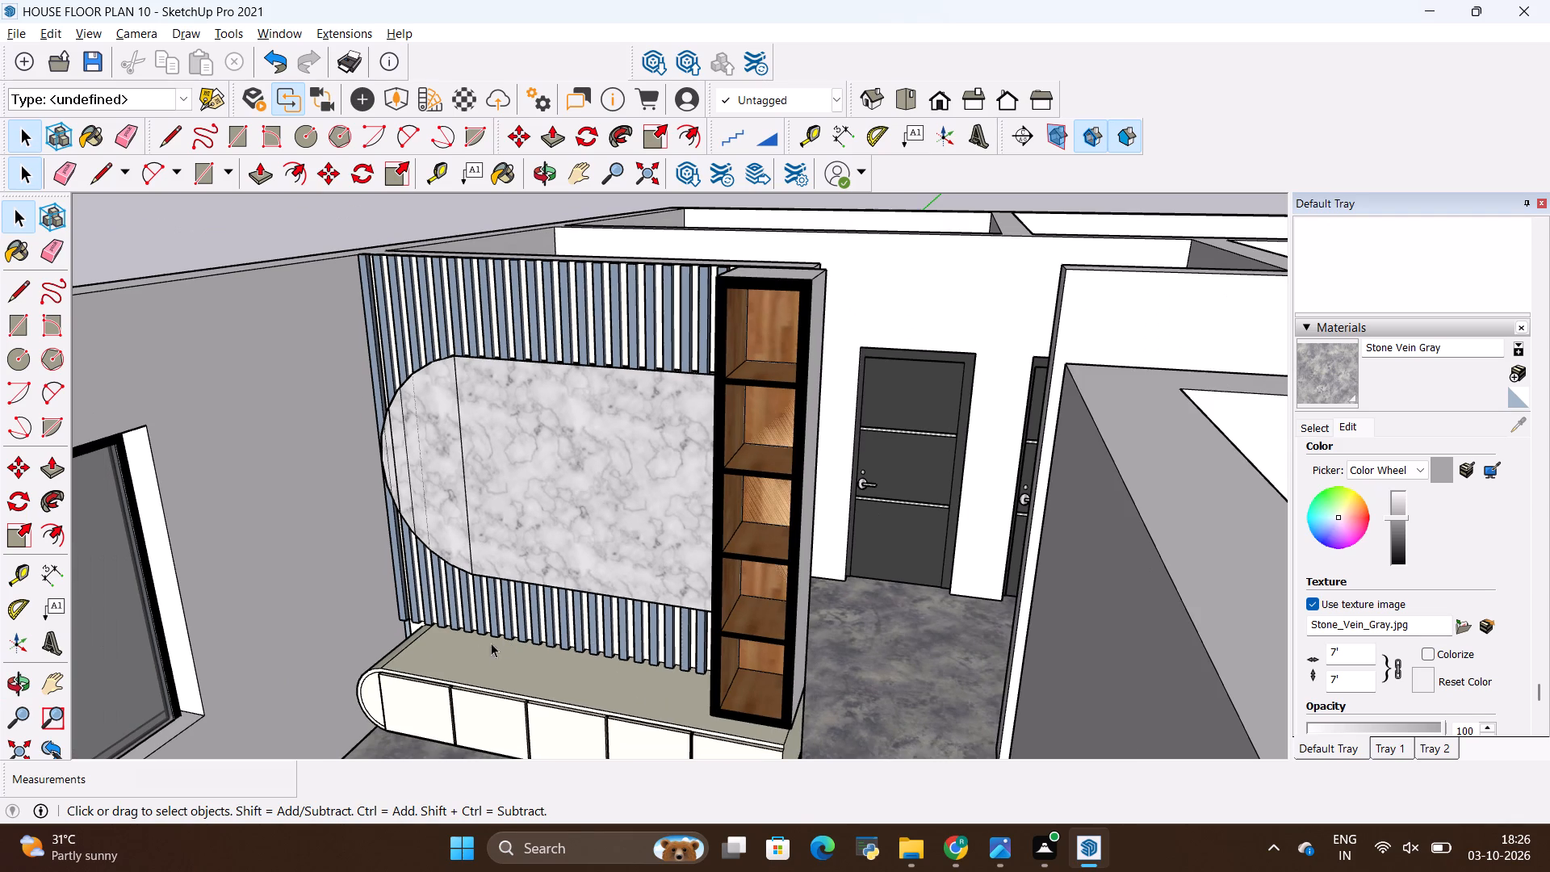
shift+middle_drag(513, 706, 520, 639)
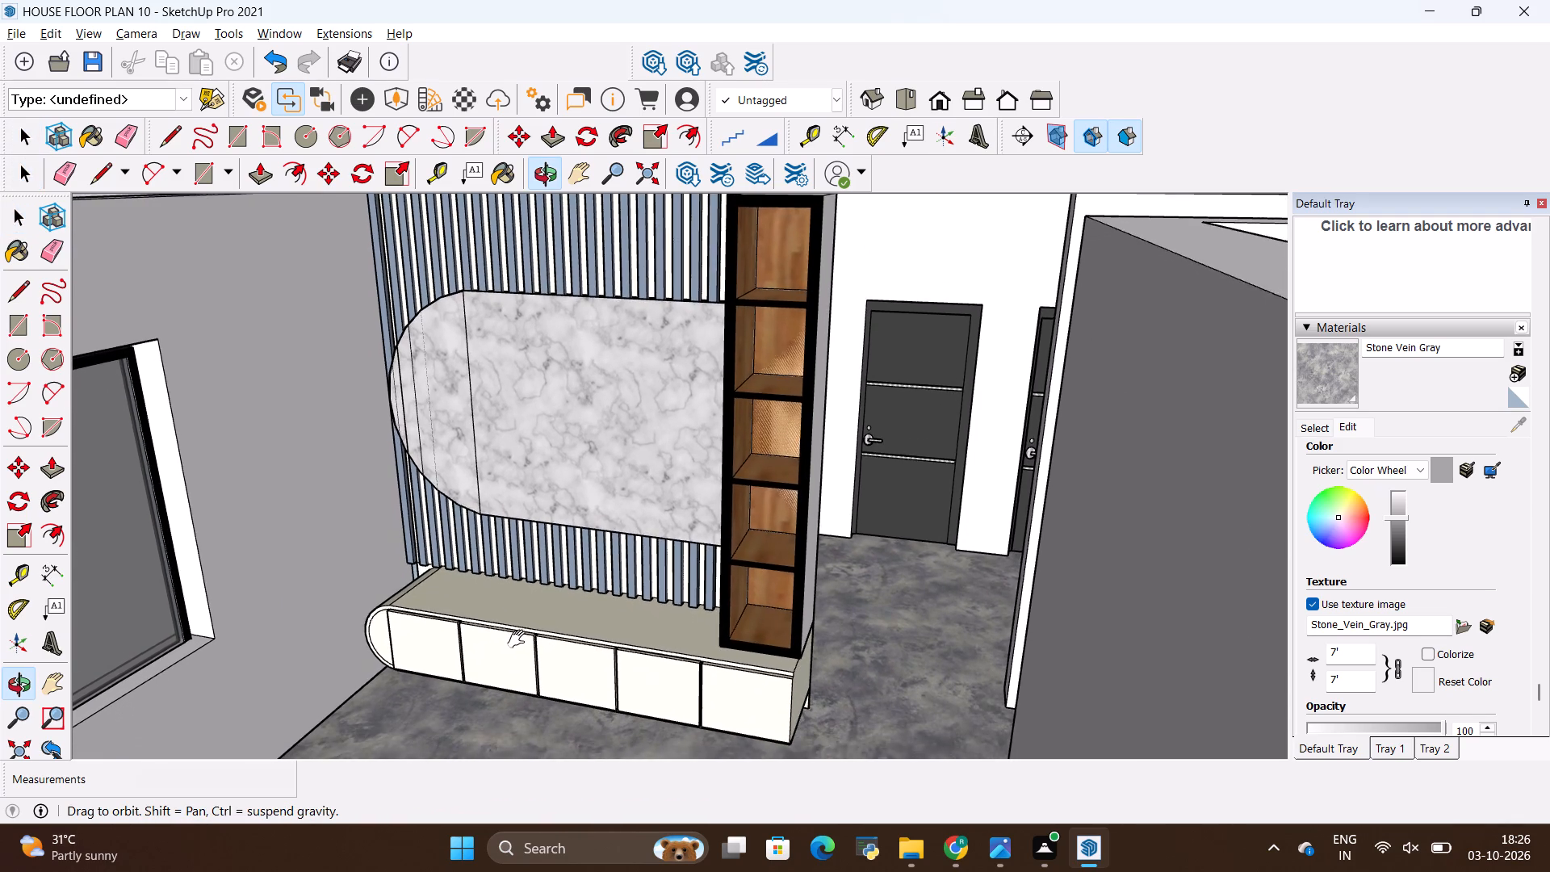
shift+middle_drag(520, 639, 498, 638)
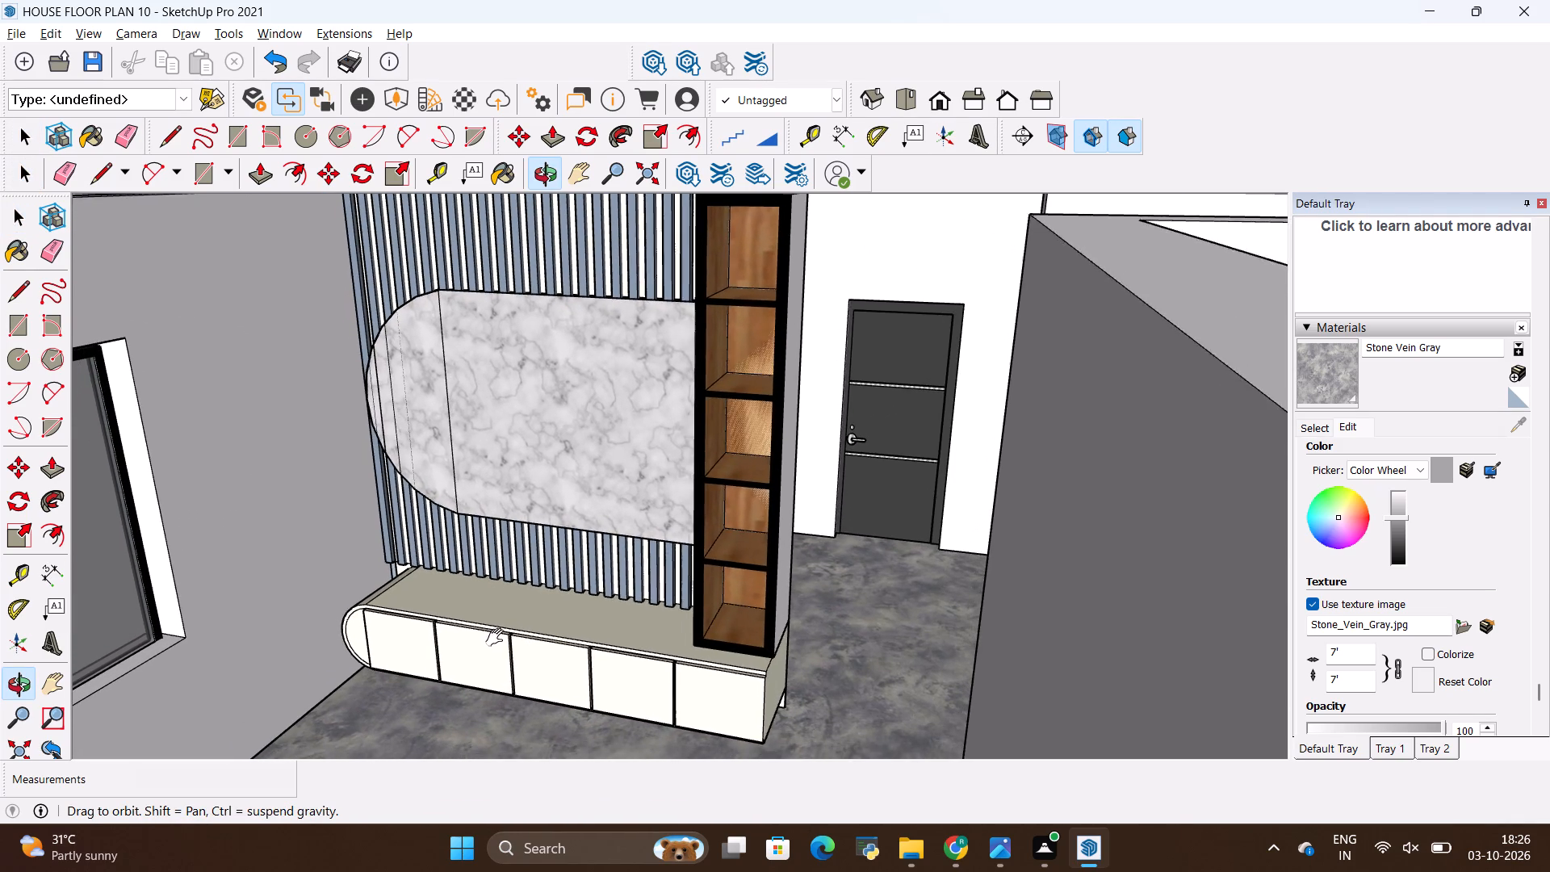
shift+middle_drag(498, 638, 517, 624)
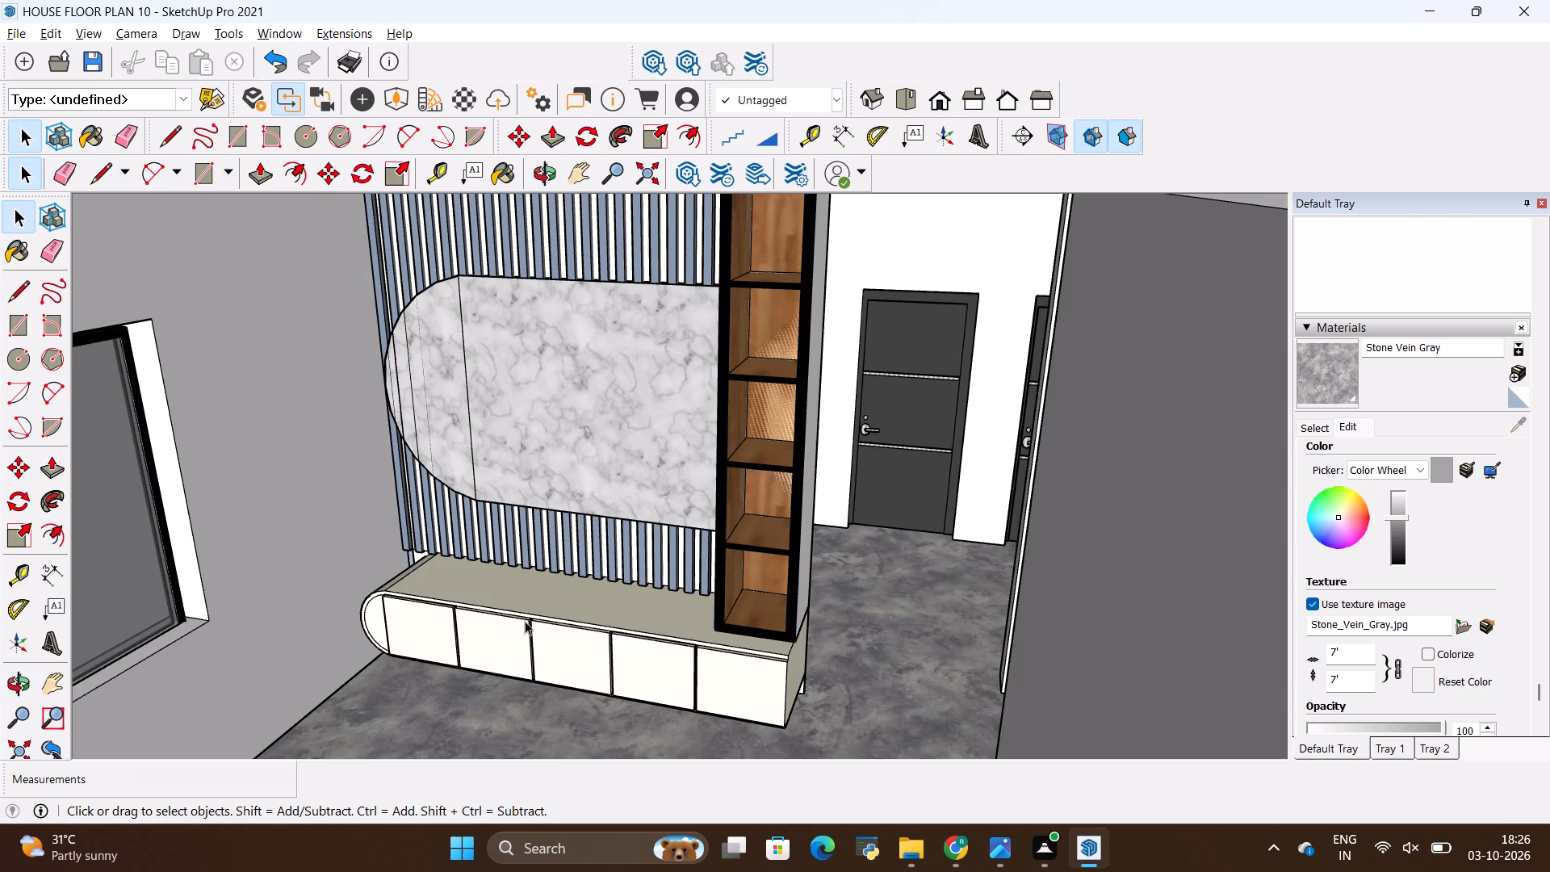
scroll(525, 620, down, 1)
shift+middle_drag(555, 648, 553, 676)
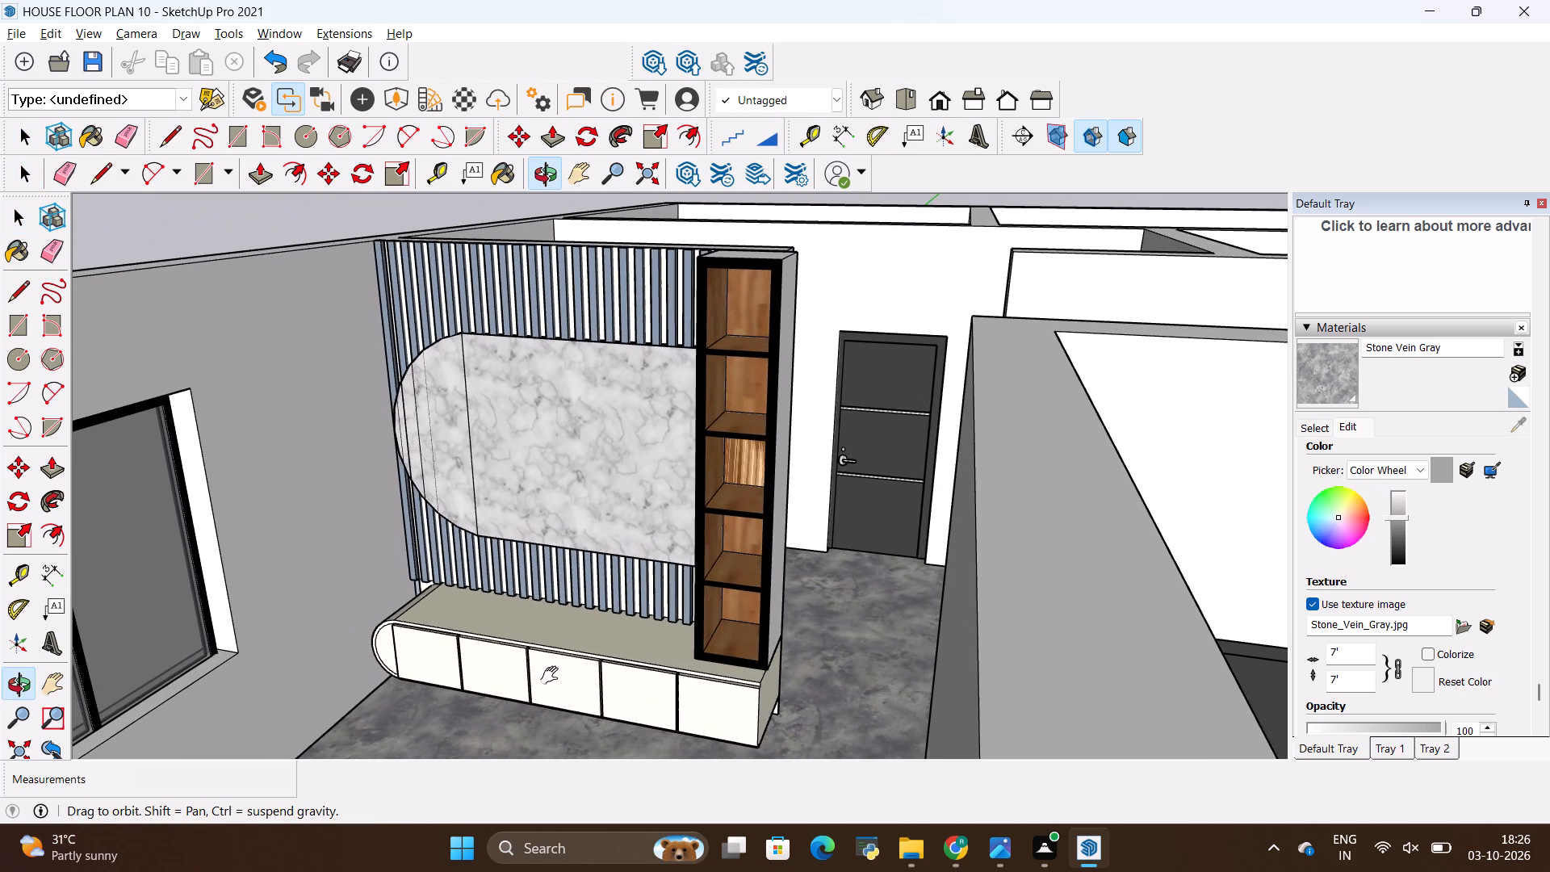
shift+middle_drag(553, 676, 620, 698)
scroll(617, 698, down, 3)
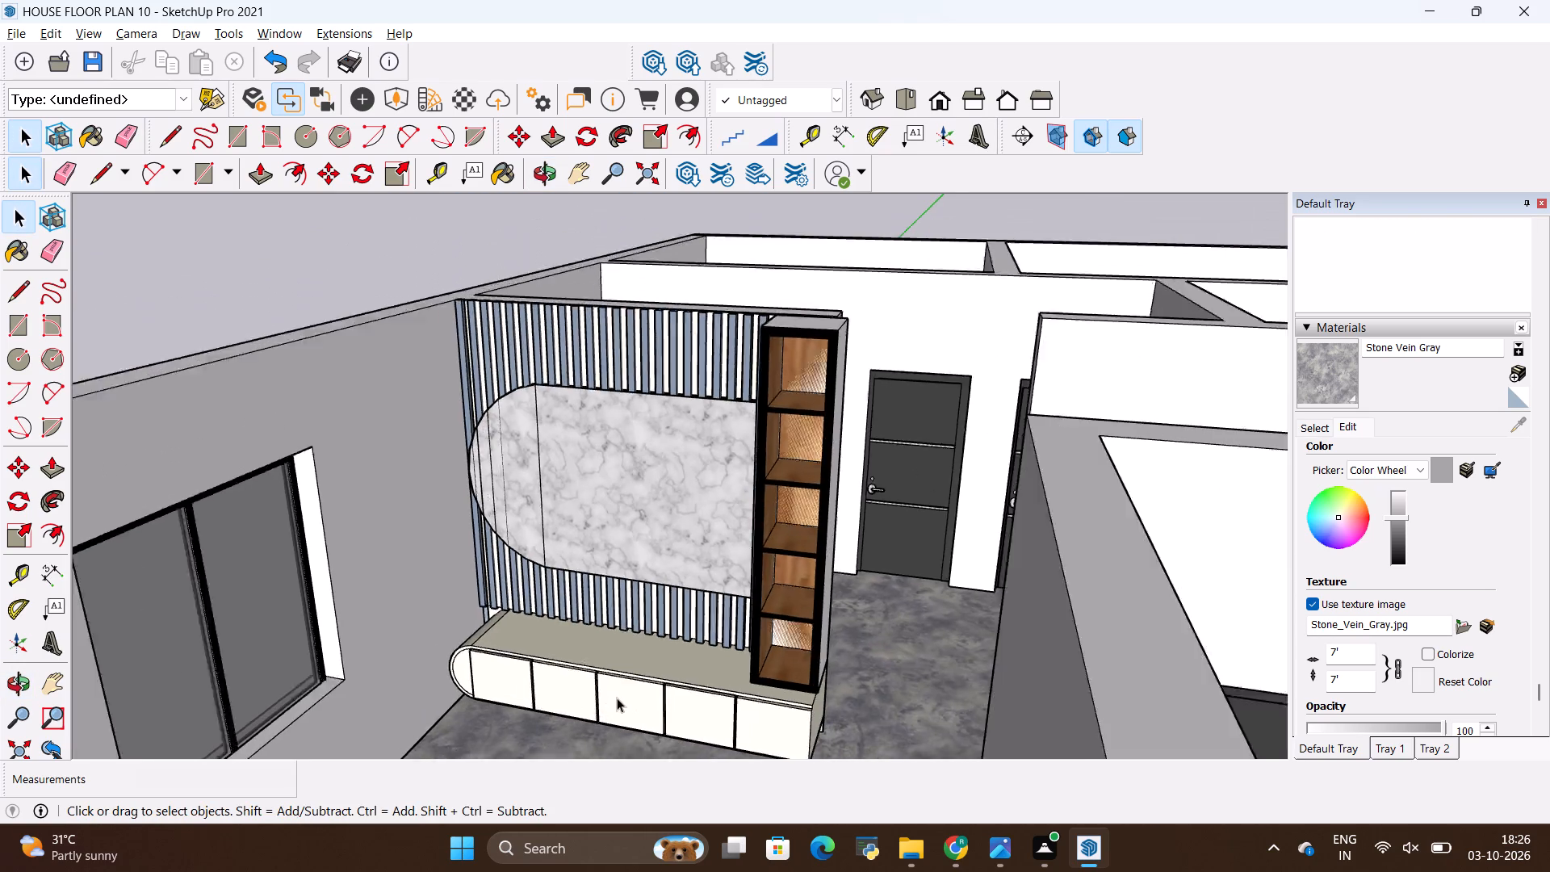
scroll(617, 698, down, 10)
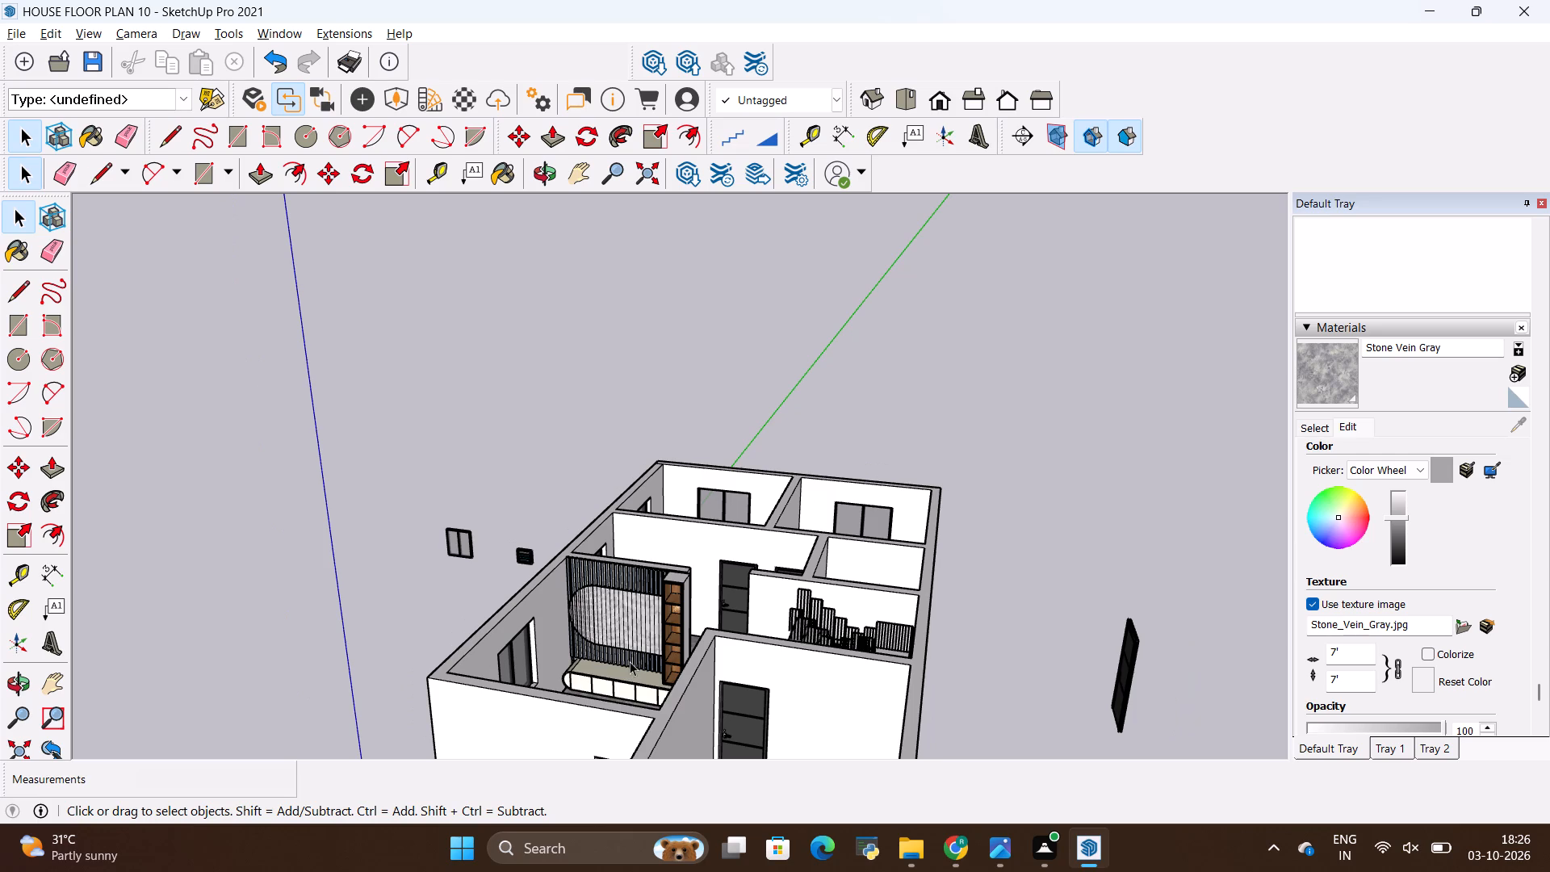
Save the house model with the placed TV unit and stone floor.
key(ctrl+s)
Examine the whole house from above, with the TV unit in its room and the surrounding rooms.
scroll(632, 640, down, 4)
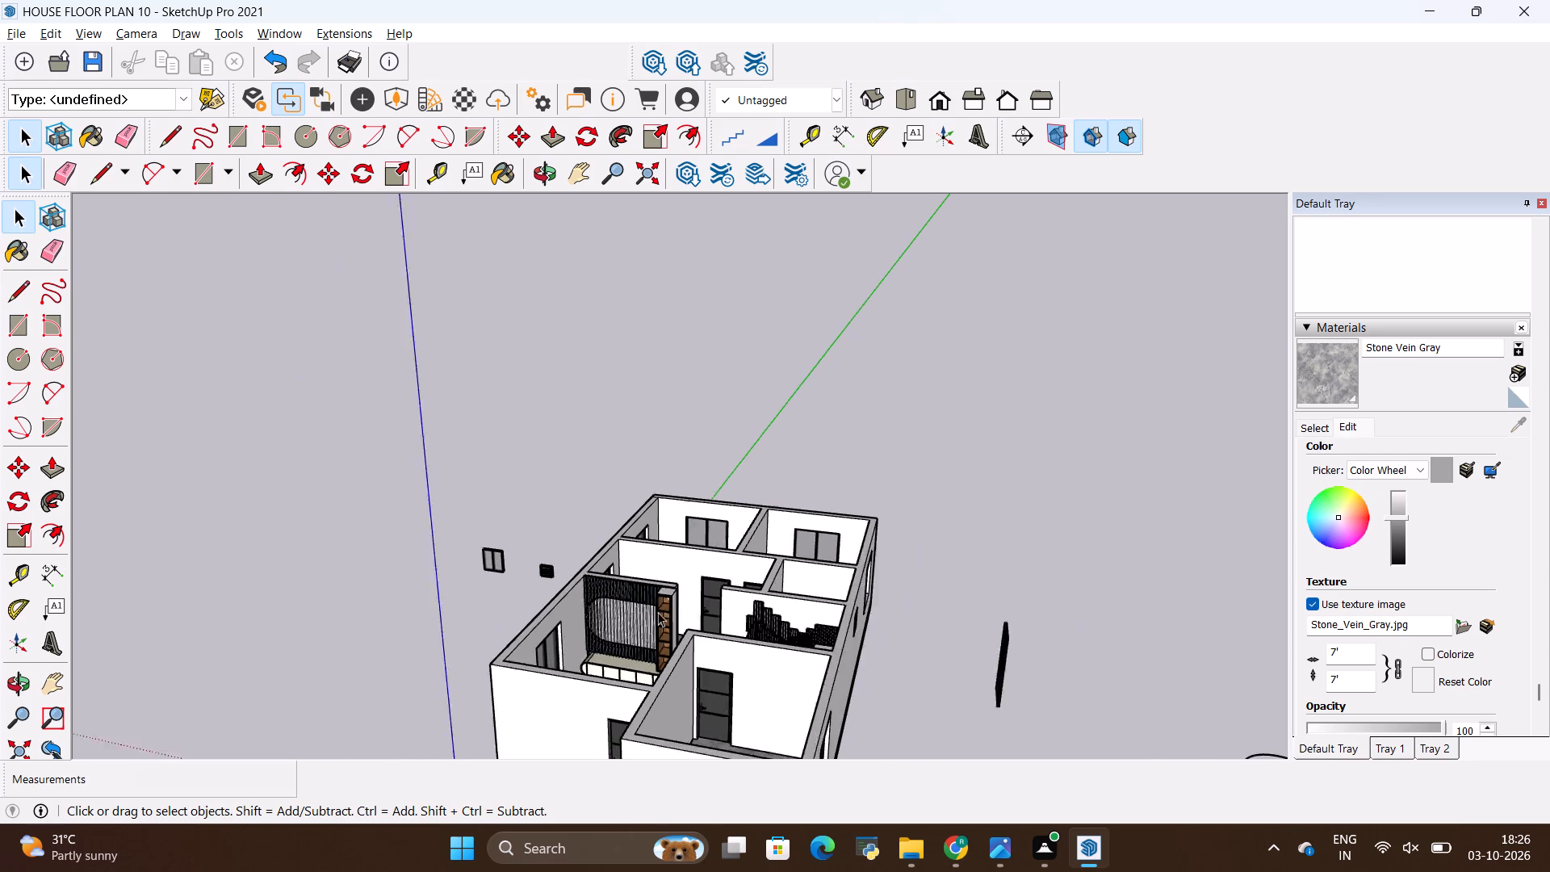
scroll(658, 612, down, 5)
scroll(610, 659, up, 14)
scroll(639, 620, down, 5)
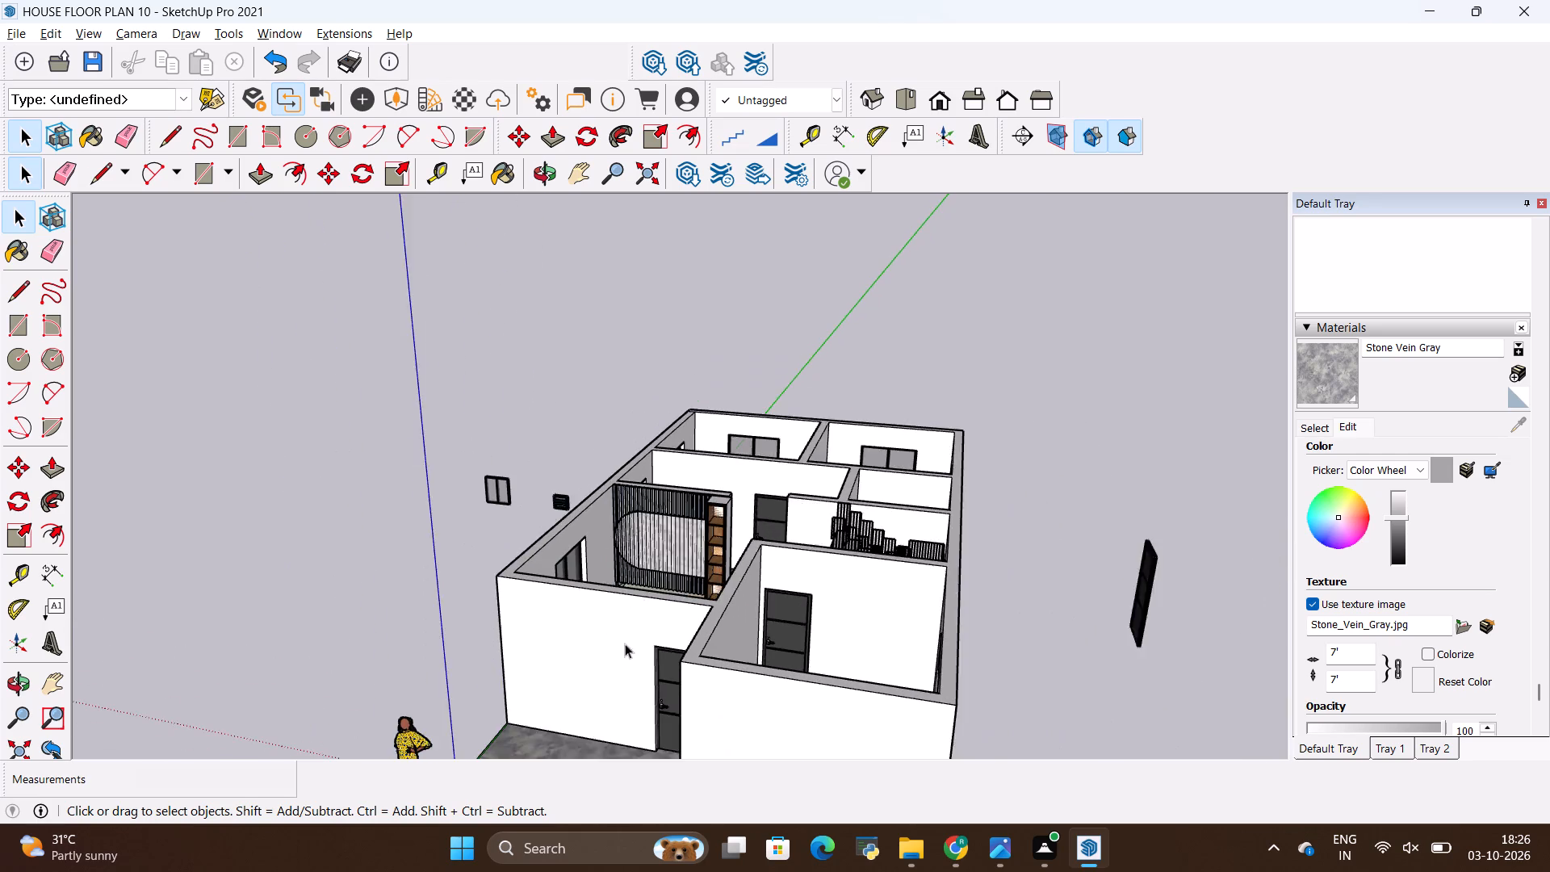
scroll(625, 644, up, 1)
middle_drag(625, 644, 541, 683)
scroll(541, 683, down, 4)
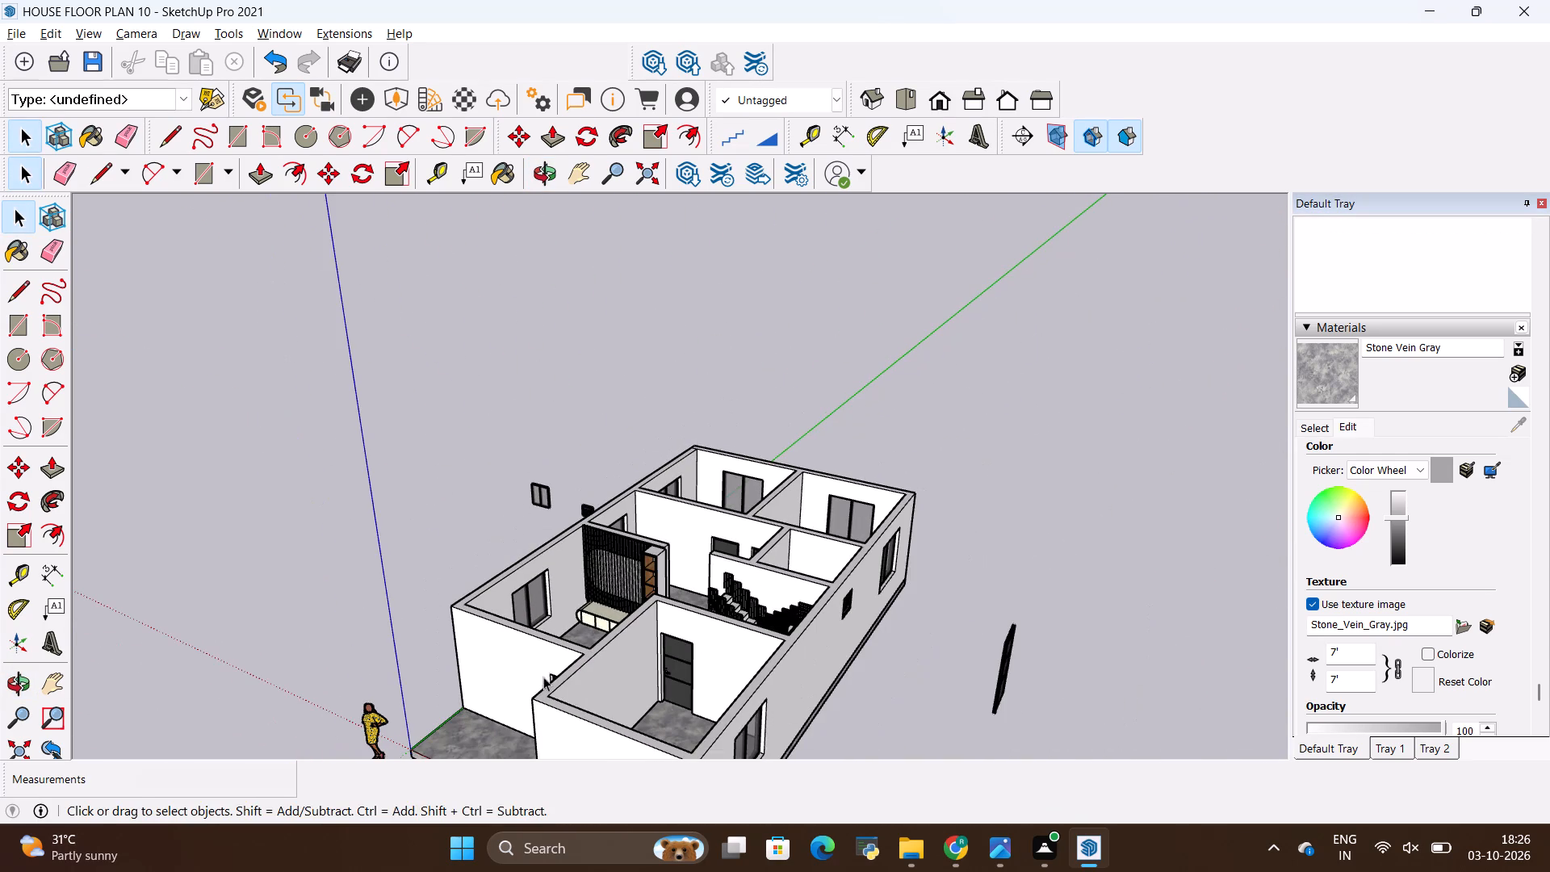